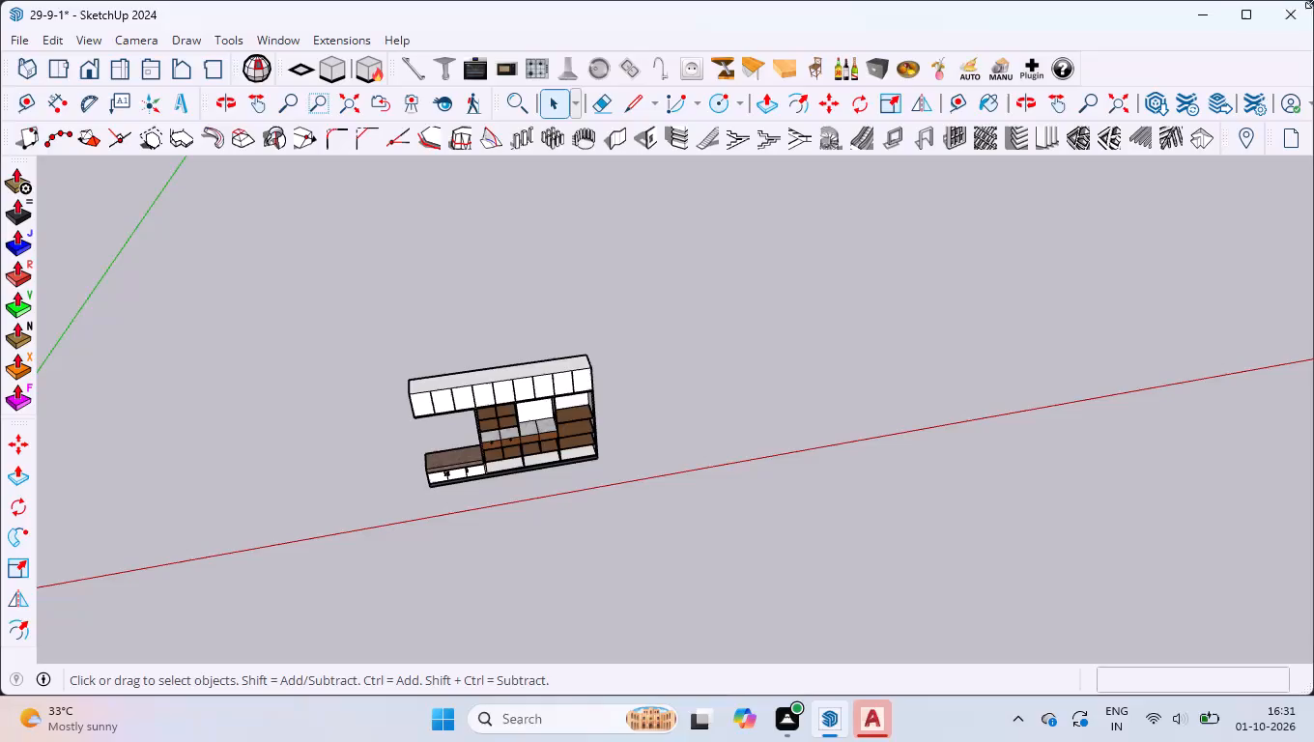
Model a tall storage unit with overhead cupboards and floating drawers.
Close the 29-9-1 cabinet model along with its SketchUp window.
{"action": "left_click", "coordinate": [1305, 15]}
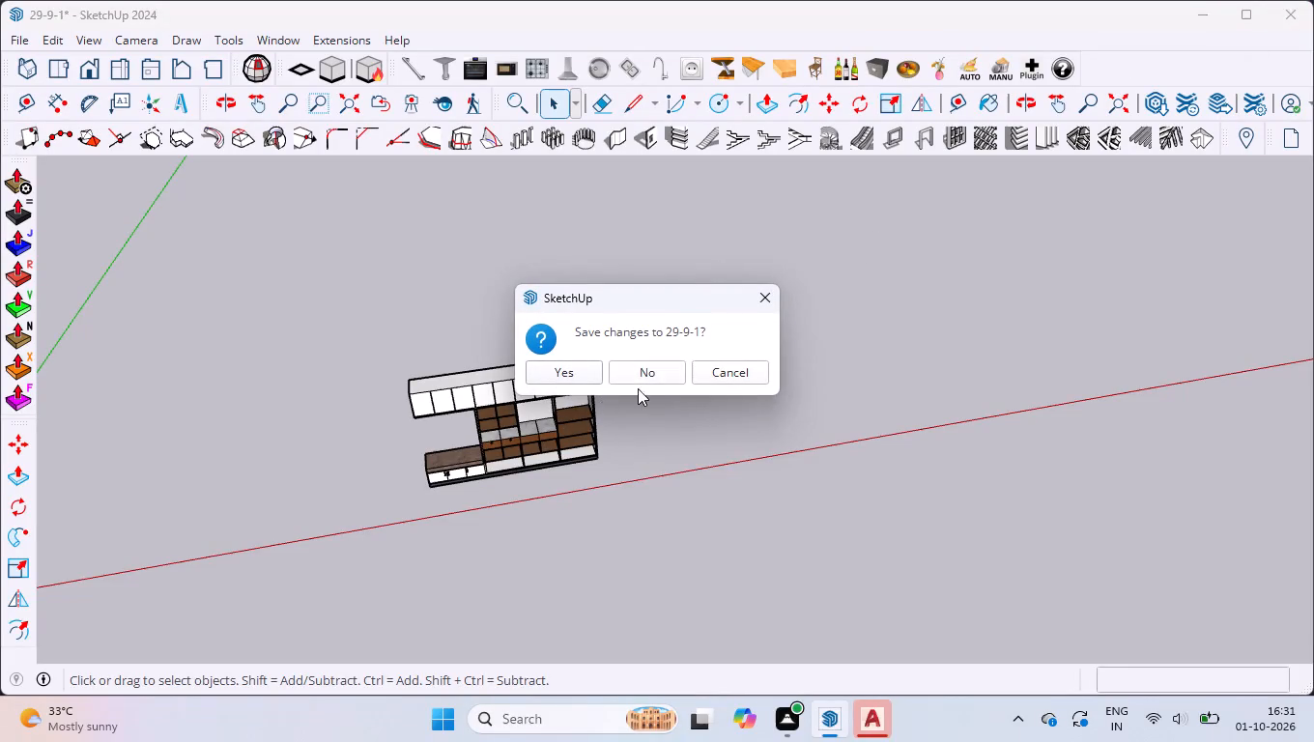
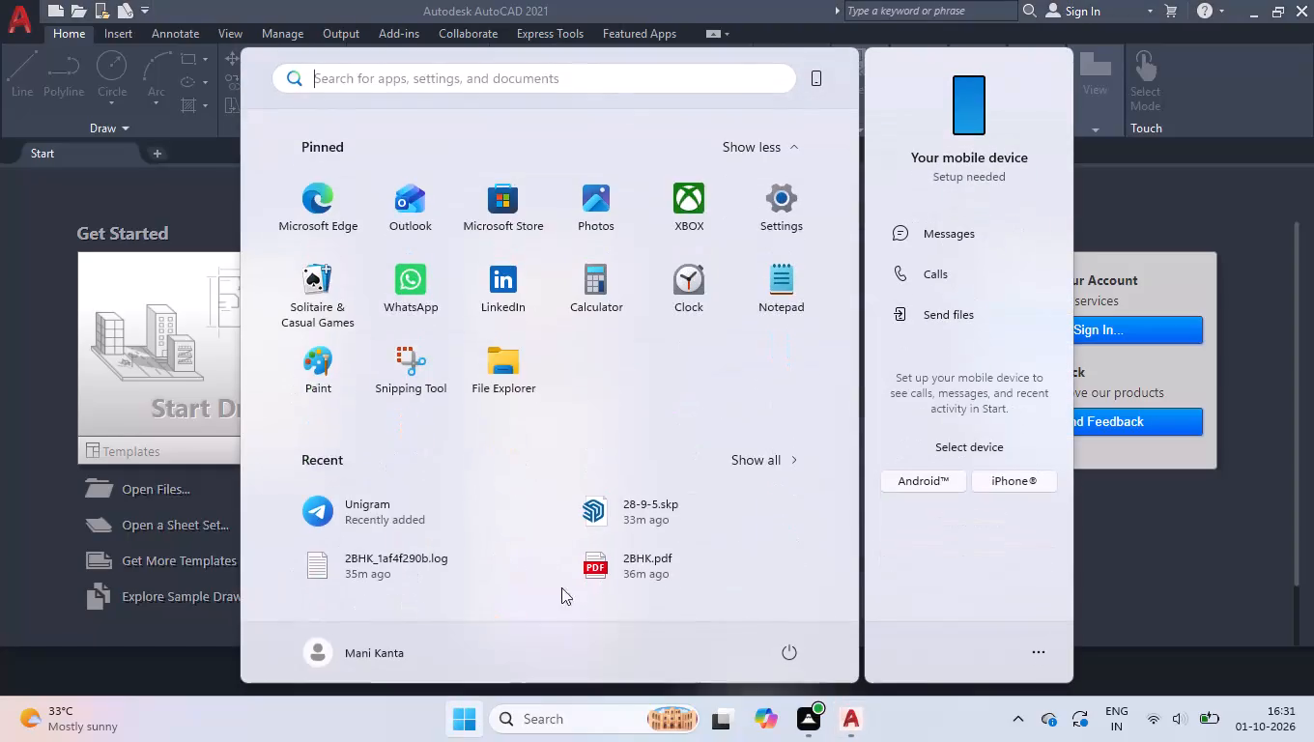
Launch SketchUp and start a new model from the Simple template in inches.
{"action": "scroll", "coordinate": [505, 499], "scroll_direction": "down", "scroll_amount": 4}
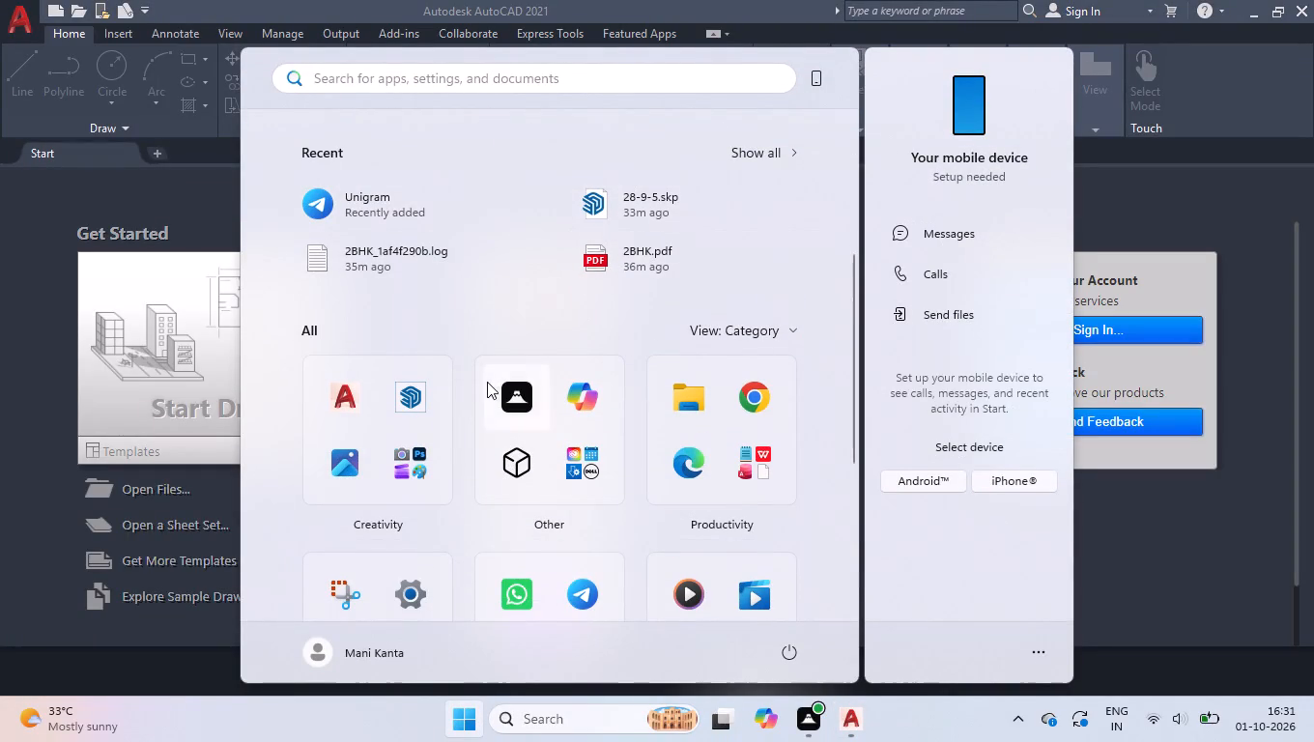
{"action": "left_click", "coordinate": [426, 411]}
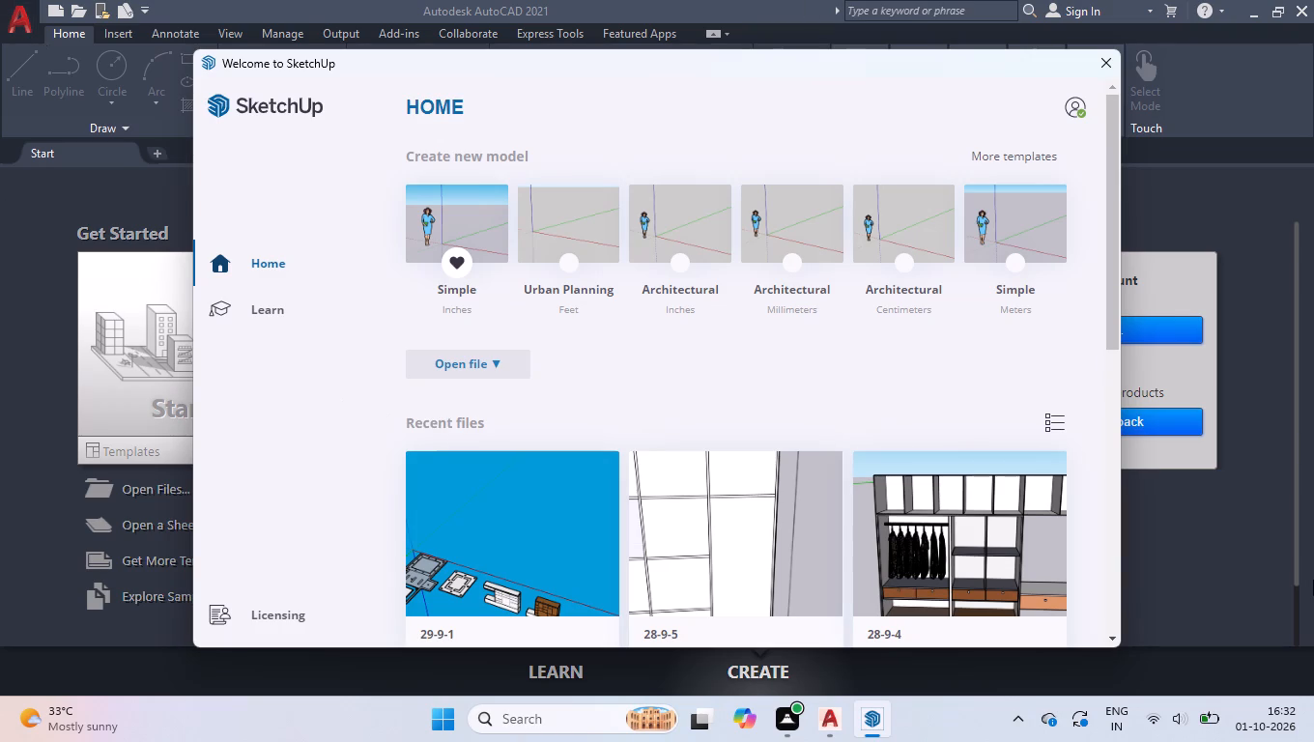
{"action": "left_click", "coordinate": [436, 219]}
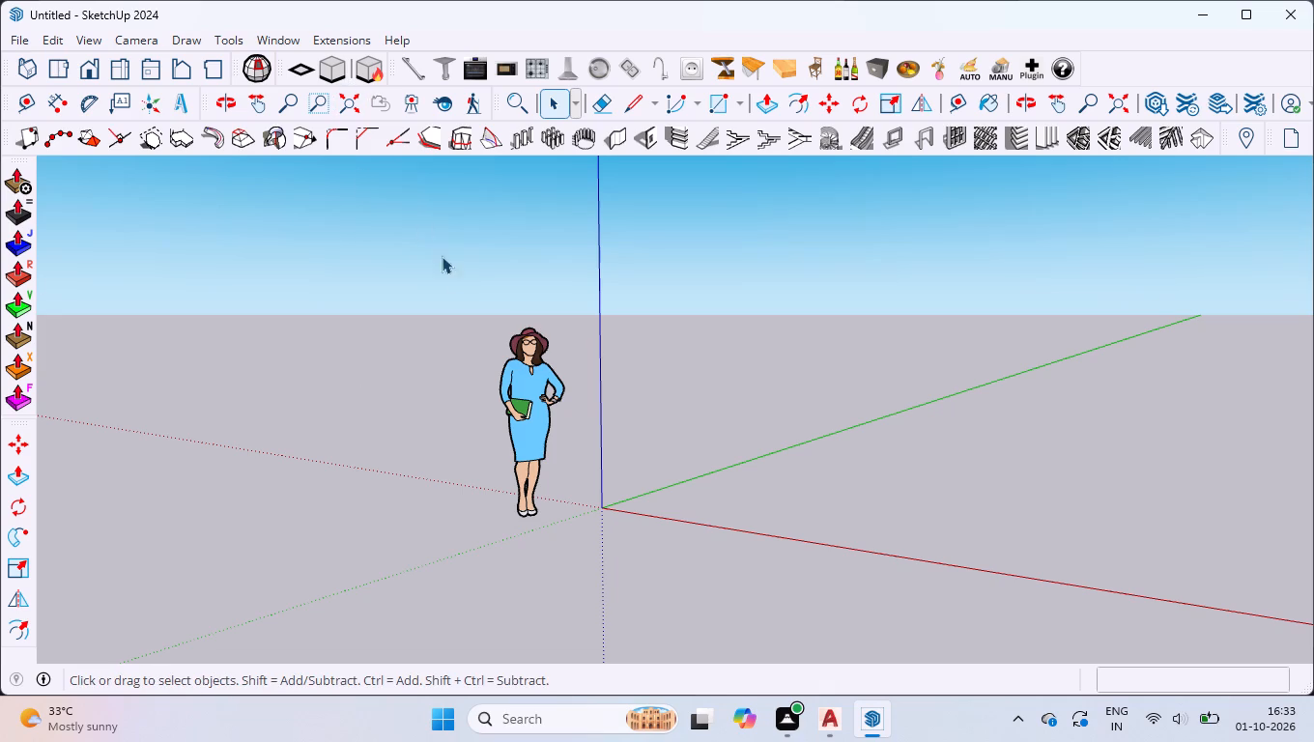
Delete the default scale figure from the new model.
{"action": "left_click_drag", "start_coordinate": [454, 270], "coordinate": [642, 556]}
{"action": "left_click", "coordinate": [540, 395]}
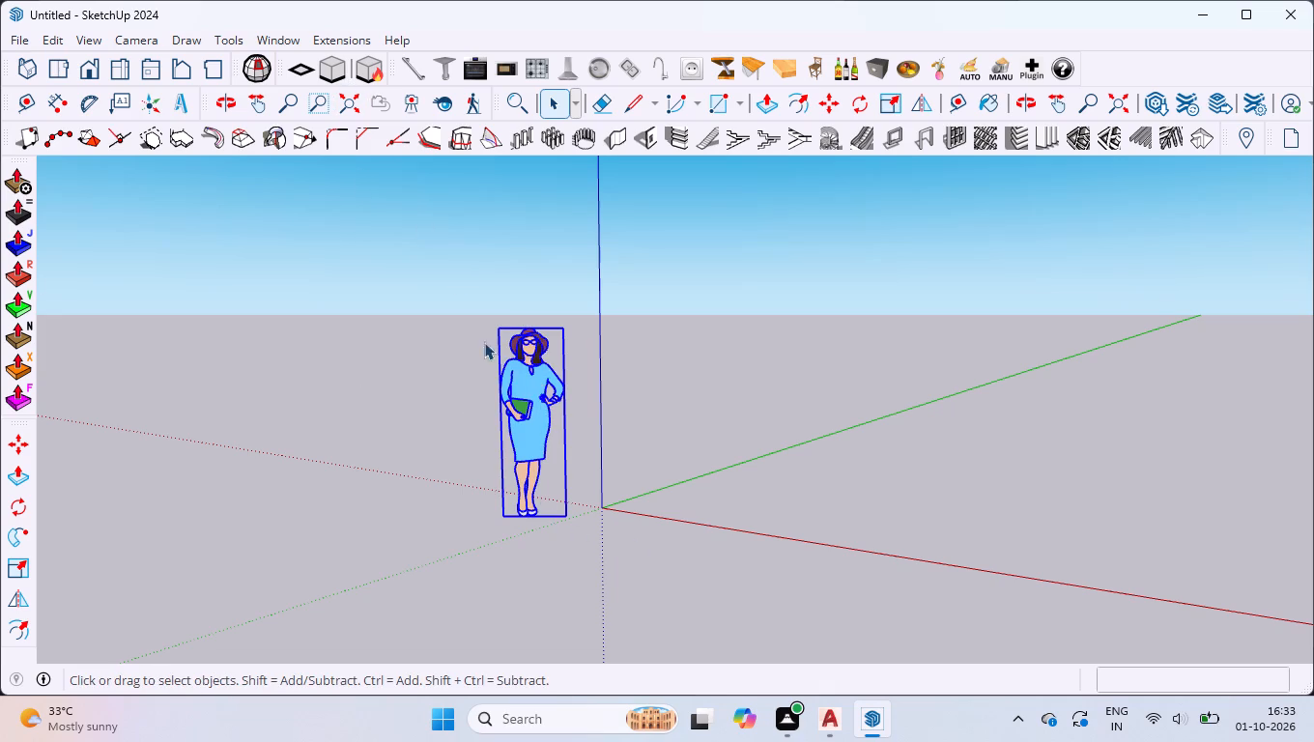
{"action": "key", "text": "Delete"}
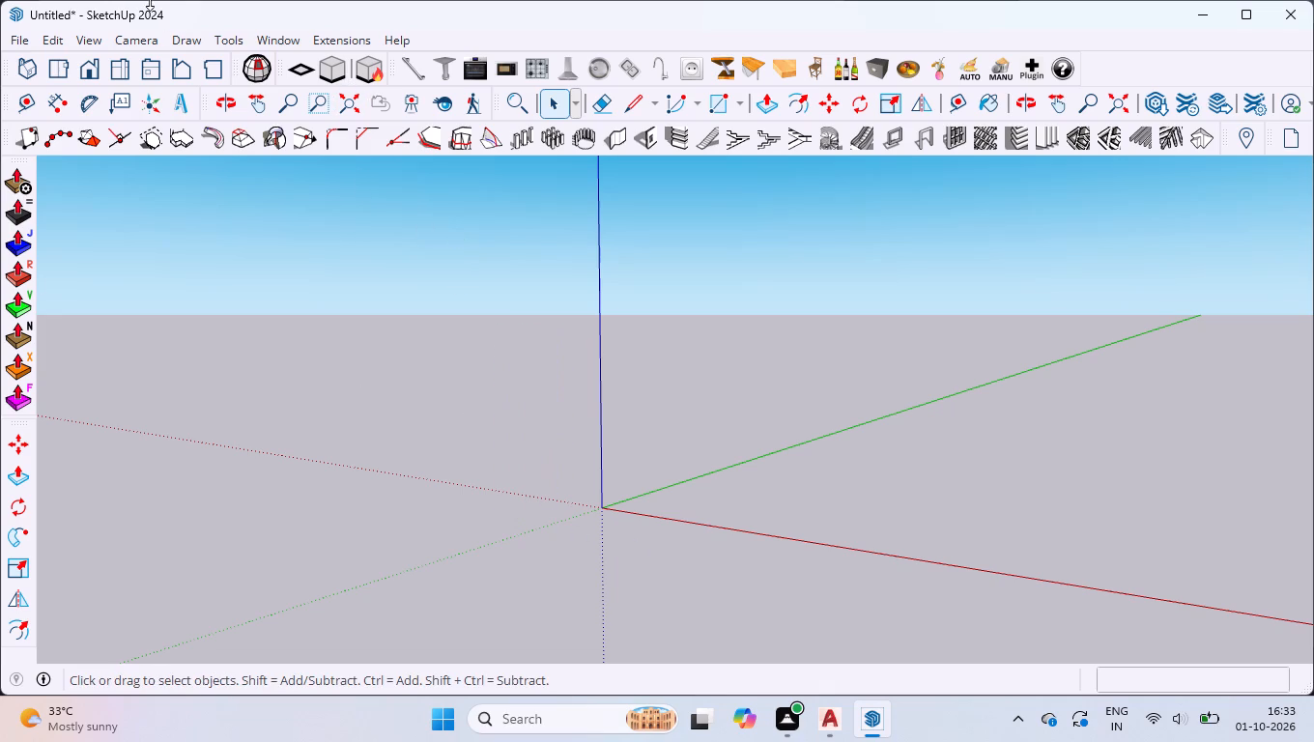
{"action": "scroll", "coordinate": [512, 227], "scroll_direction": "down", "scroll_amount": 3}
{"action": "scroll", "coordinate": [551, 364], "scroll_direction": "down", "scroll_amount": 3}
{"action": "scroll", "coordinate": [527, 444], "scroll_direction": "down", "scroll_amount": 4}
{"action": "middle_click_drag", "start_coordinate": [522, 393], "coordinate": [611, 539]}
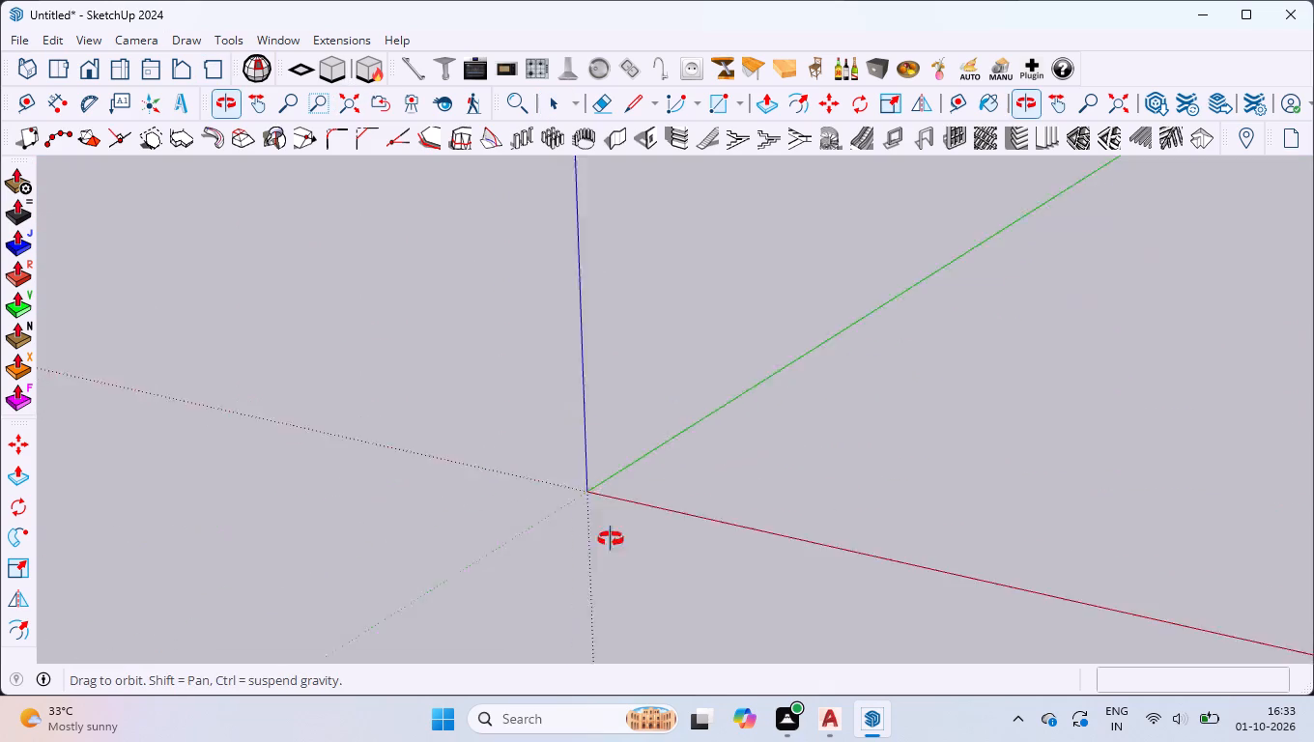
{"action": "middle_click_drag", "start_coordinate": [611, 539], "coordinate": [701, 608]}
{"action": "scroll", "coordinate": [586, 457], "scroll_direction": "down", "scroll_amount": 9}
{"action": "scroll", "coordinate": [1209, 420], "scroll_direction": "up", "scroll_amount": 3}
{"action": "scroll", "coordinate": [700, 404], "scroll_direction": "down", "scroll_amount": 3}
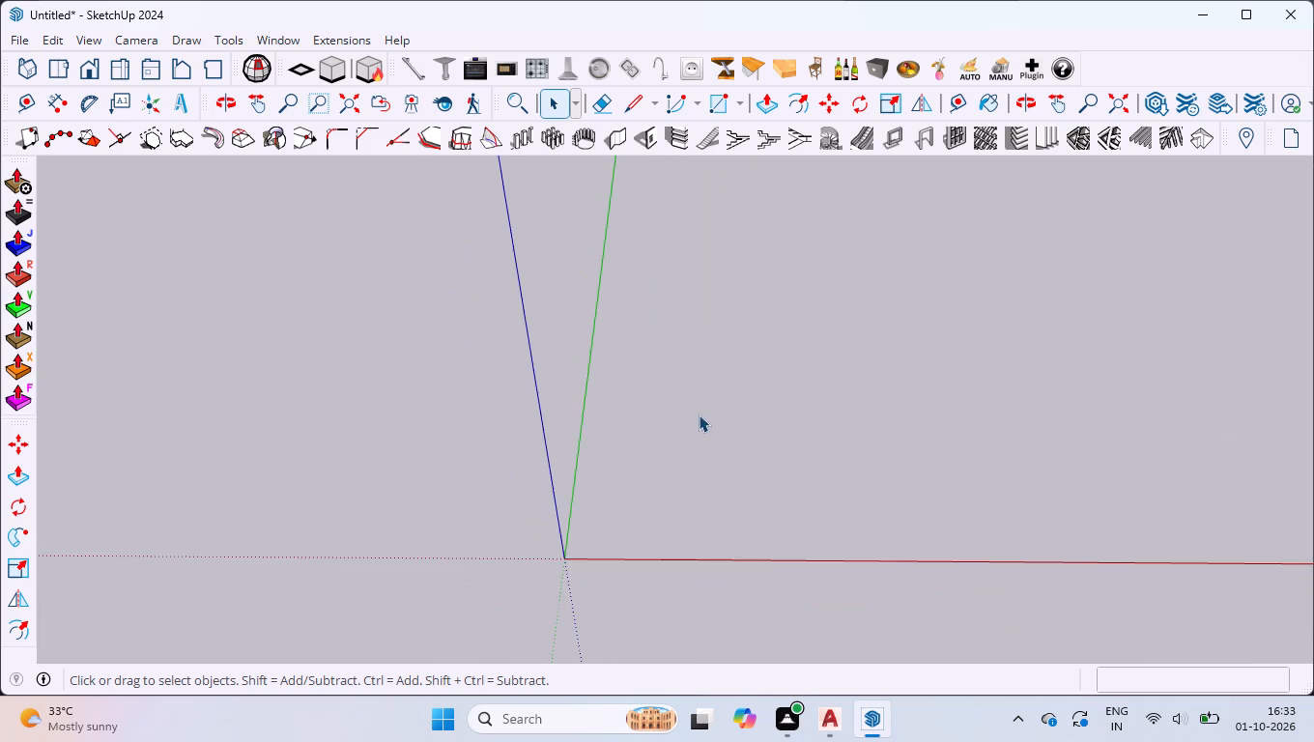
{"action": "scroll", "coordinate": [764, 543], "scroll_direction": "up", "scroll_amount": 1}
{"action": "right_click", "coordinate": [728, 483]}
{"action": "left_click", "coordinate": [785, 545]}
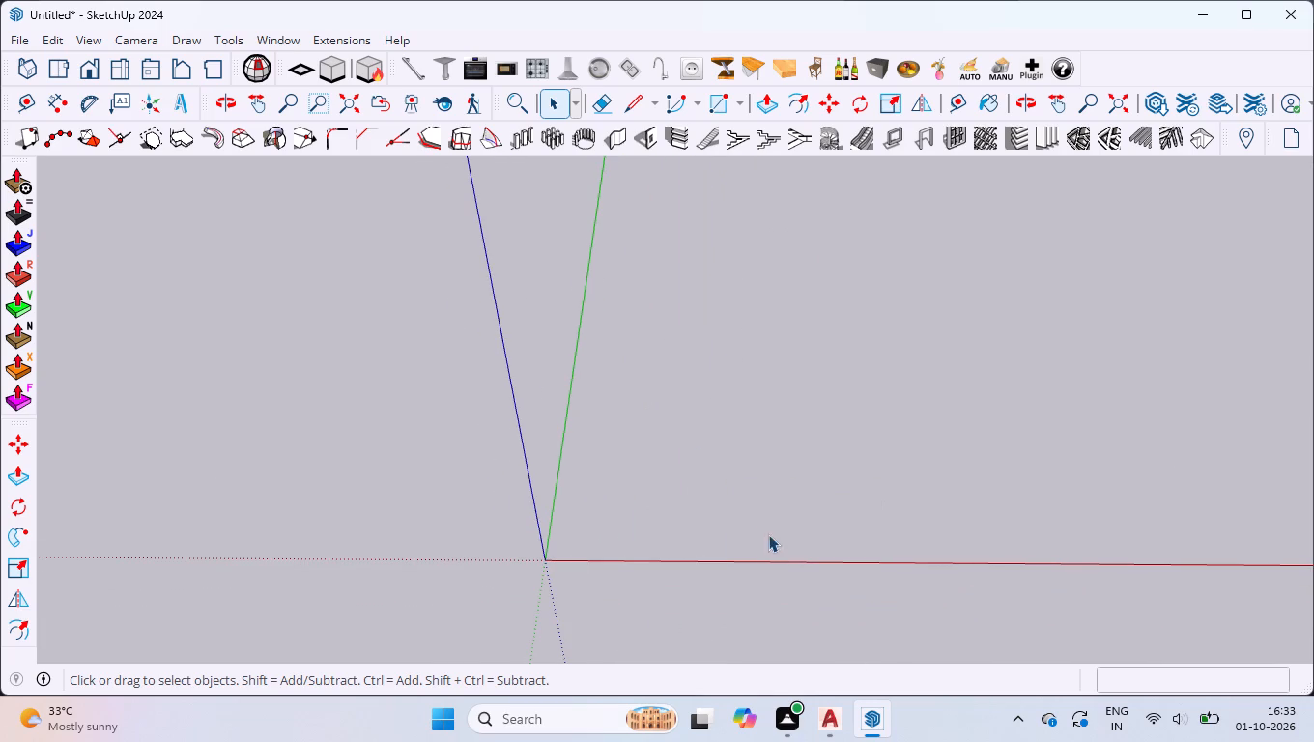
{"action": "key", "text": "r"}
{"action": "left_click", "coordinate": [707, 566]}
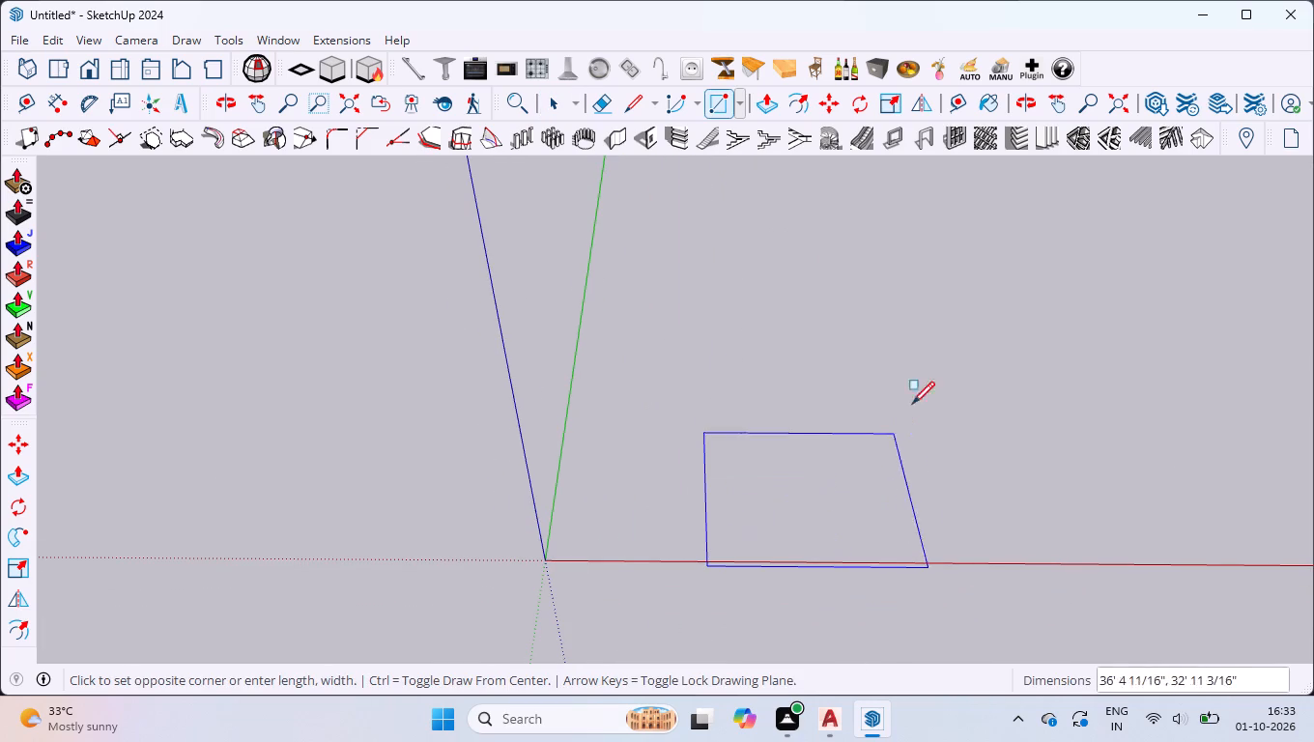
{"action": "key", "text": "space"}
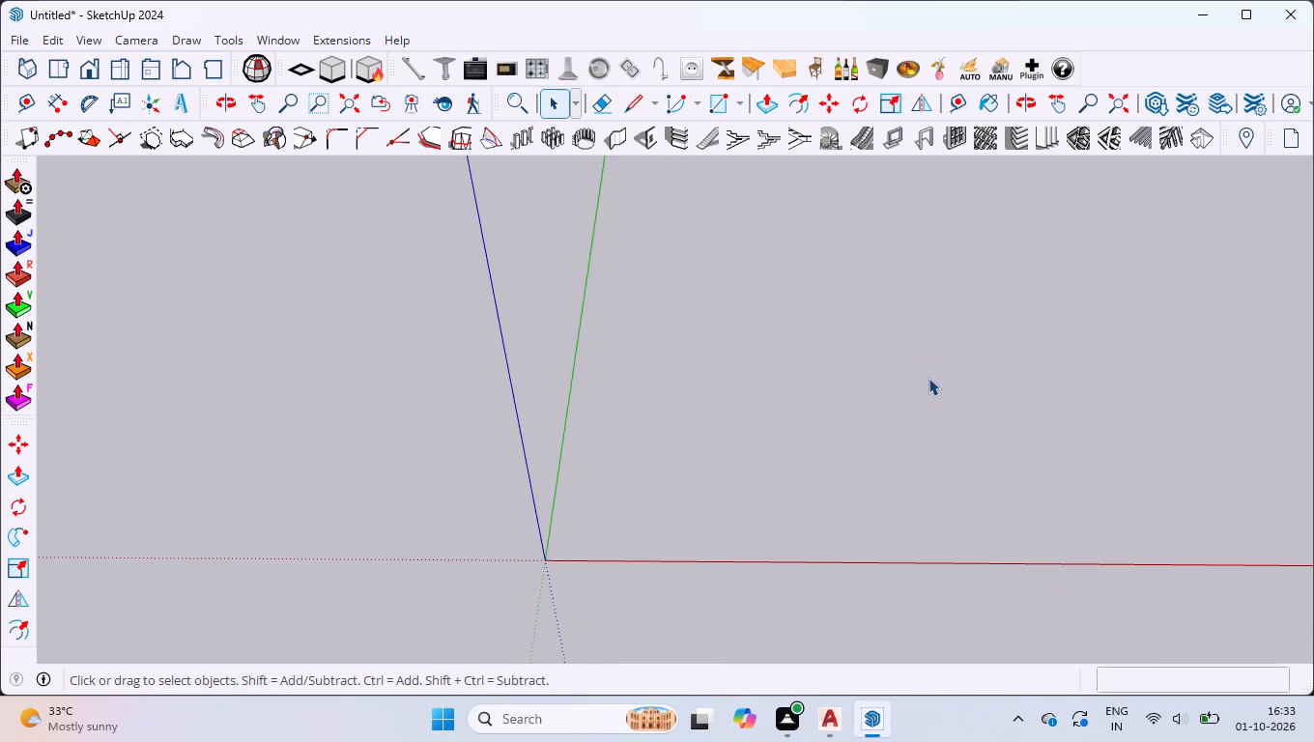
Draw a 7' by 2' rectangle on the ground plane inside a new group, near the red axis.
{"action": "right_click", "coordinate": [847, 396]}
{"action": "left_click", "coordinate": [847, 396]}
{"action": "key", "text": "r"}
{"action": "left_click", "coordinate": [757, 511]}
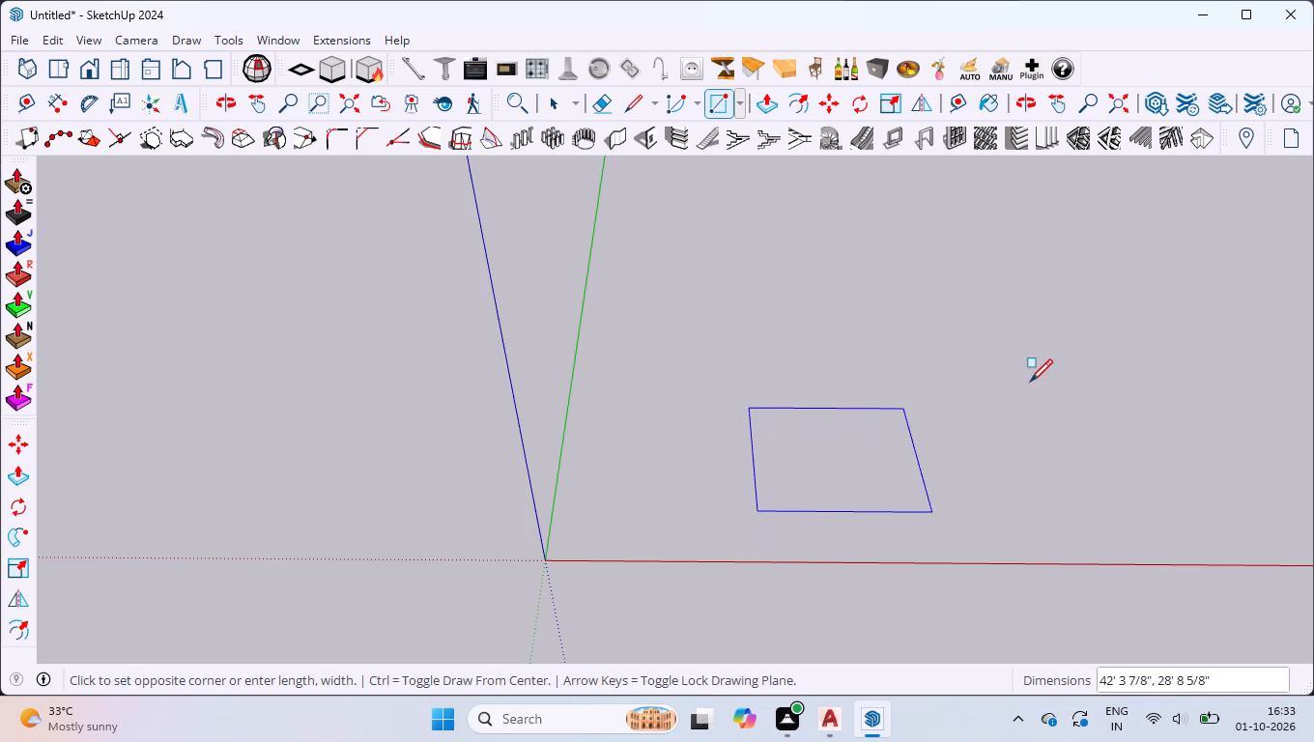
{"action": "type", "text": "7',2'"}
{"action": "key", "text": "Return"}
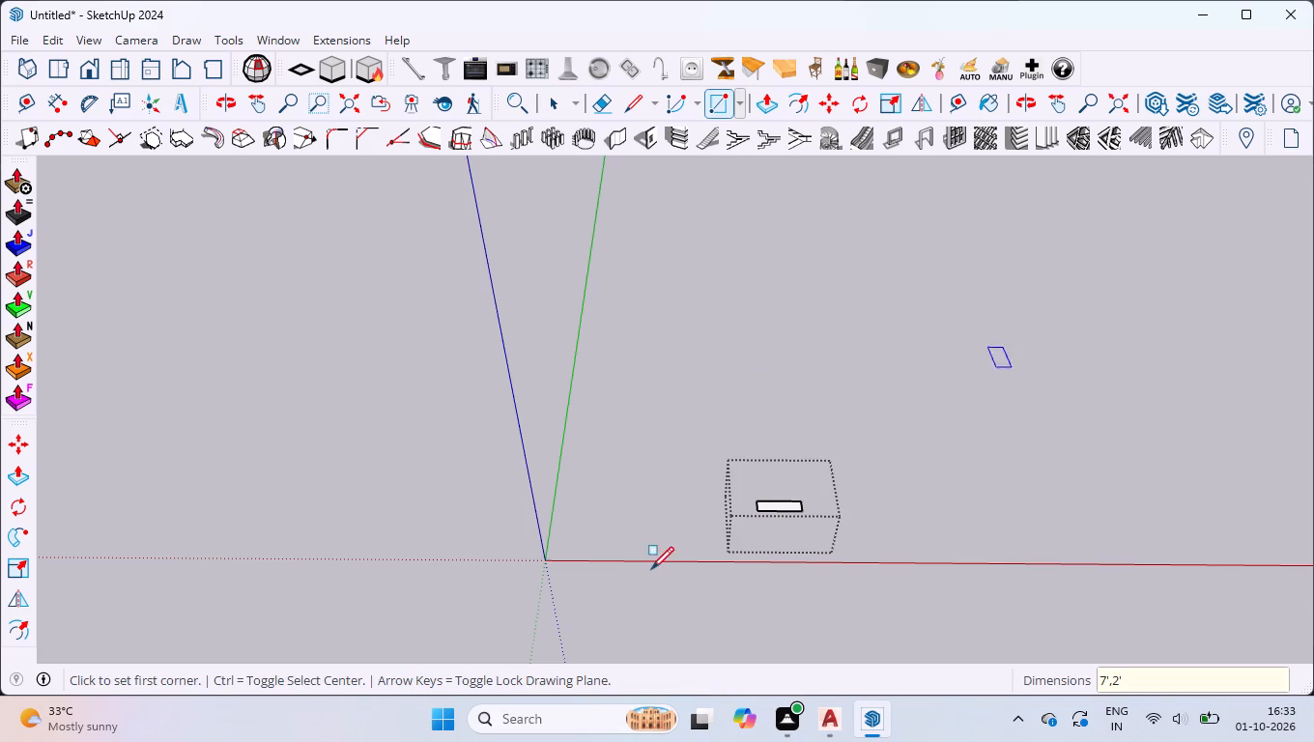
Push/Pull the rectangle up 7' to form the cabinet block.
{"action": "scroll", "coordinate": [705, 506], "scroll_direction": "up", "scroll_amount": 3}
{"action": "scroll", "coordinate": [731, 581], "scroll_direction": "up", "scroll_amount": 16}
{"action": "key", "text": "p"}
{"action": "scroll", "coordinate": [799, 435], "scroll_direction": "up", "scroll_amount": 3}
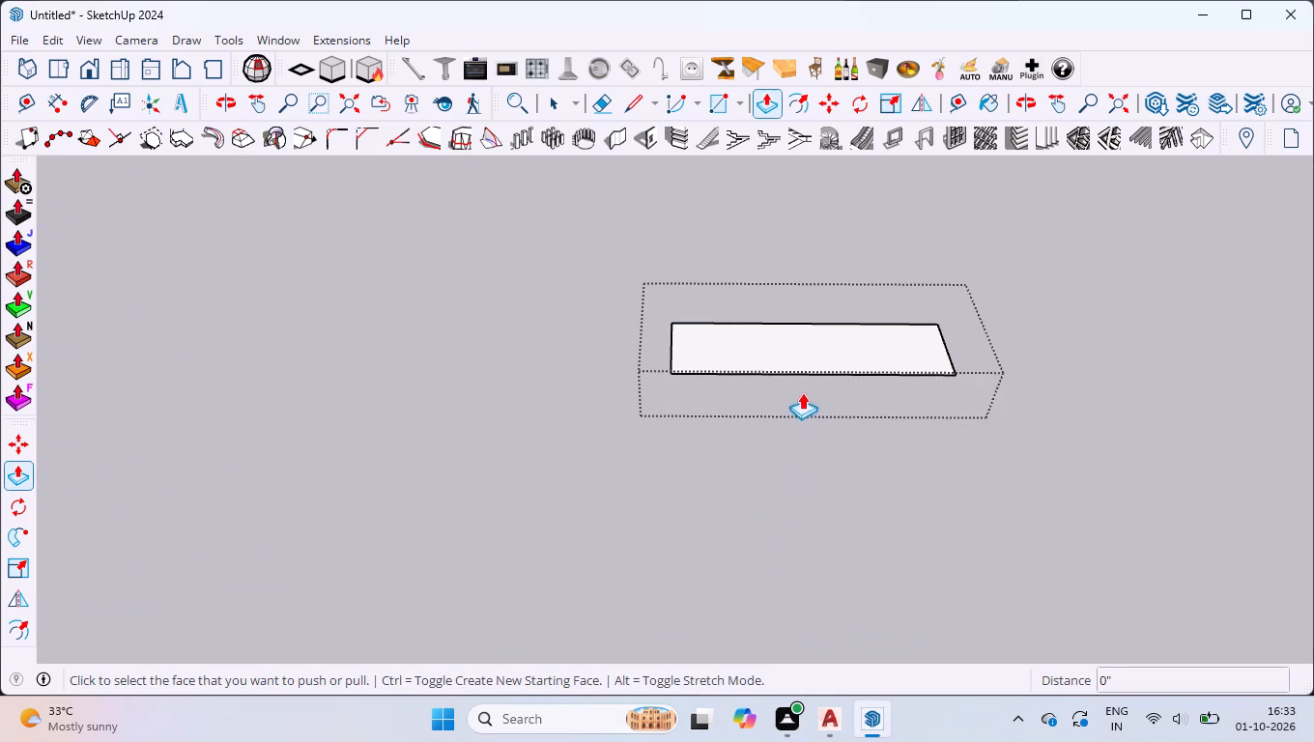
{"action": "scroll", "coordinate": [806, 320], "scroll_direction": "up", "scroll_amount": 10}
{"action": "left_click", "coordinate": [799, 364]}
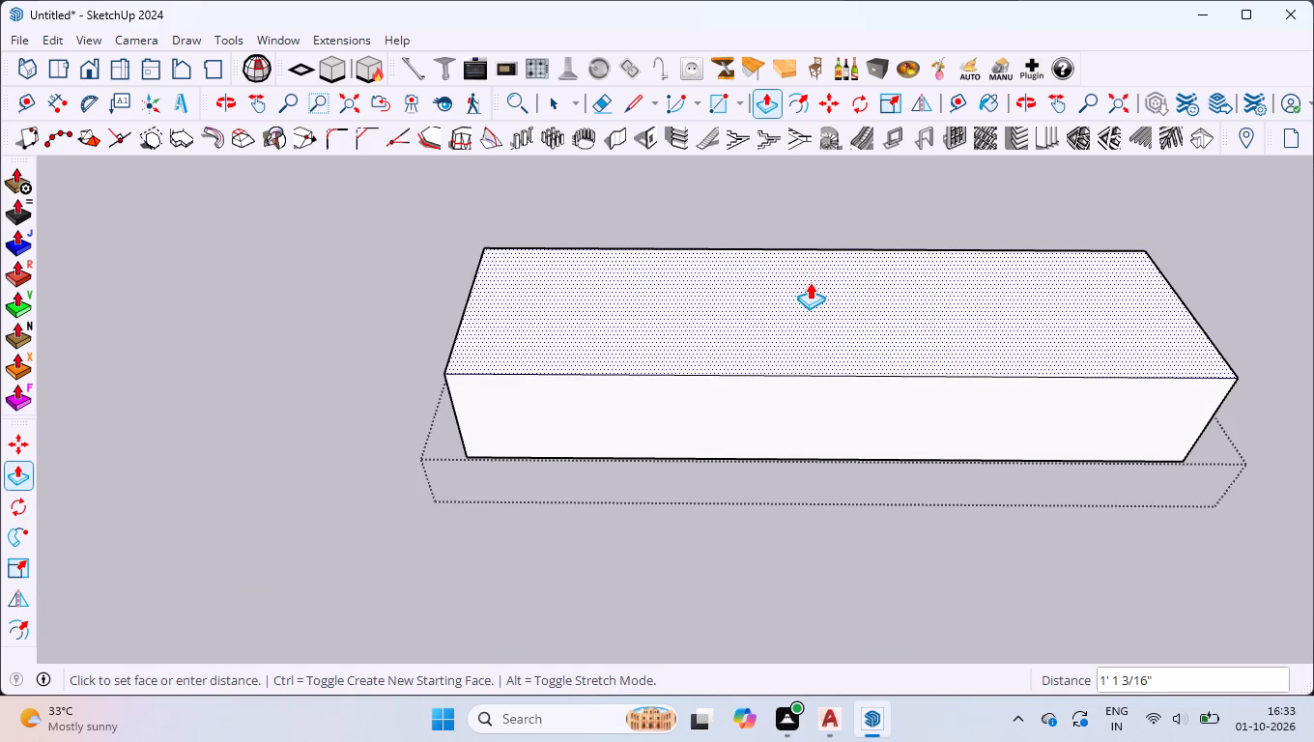
{"action": "type", "text": "7'"}
{"action": "key", "text": "Return"}
{"action": "key", "text": "space"}
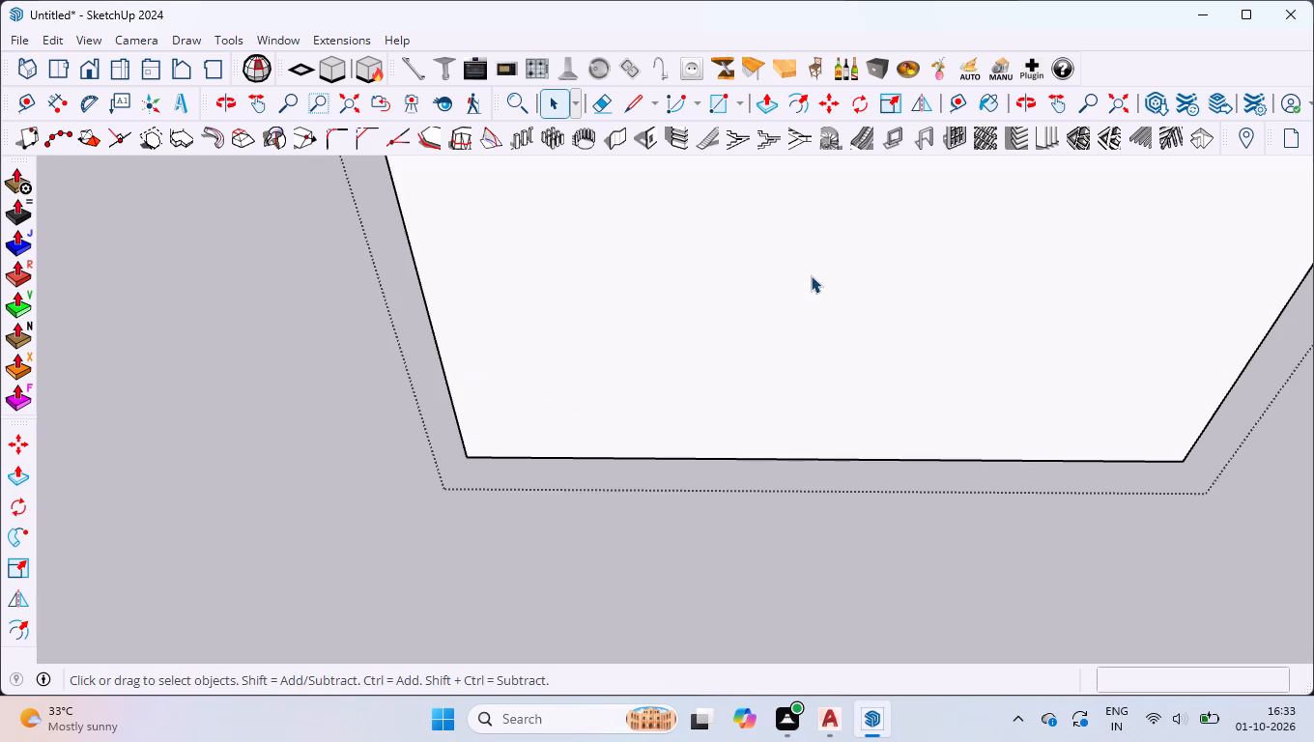
Use Push/Pull with a new starting face on the block's underside to form a 4" high base band.
{"action": "scroll", "coordinate": [708, 464], "scroll_direction": "down", "scroll_amount": 19}
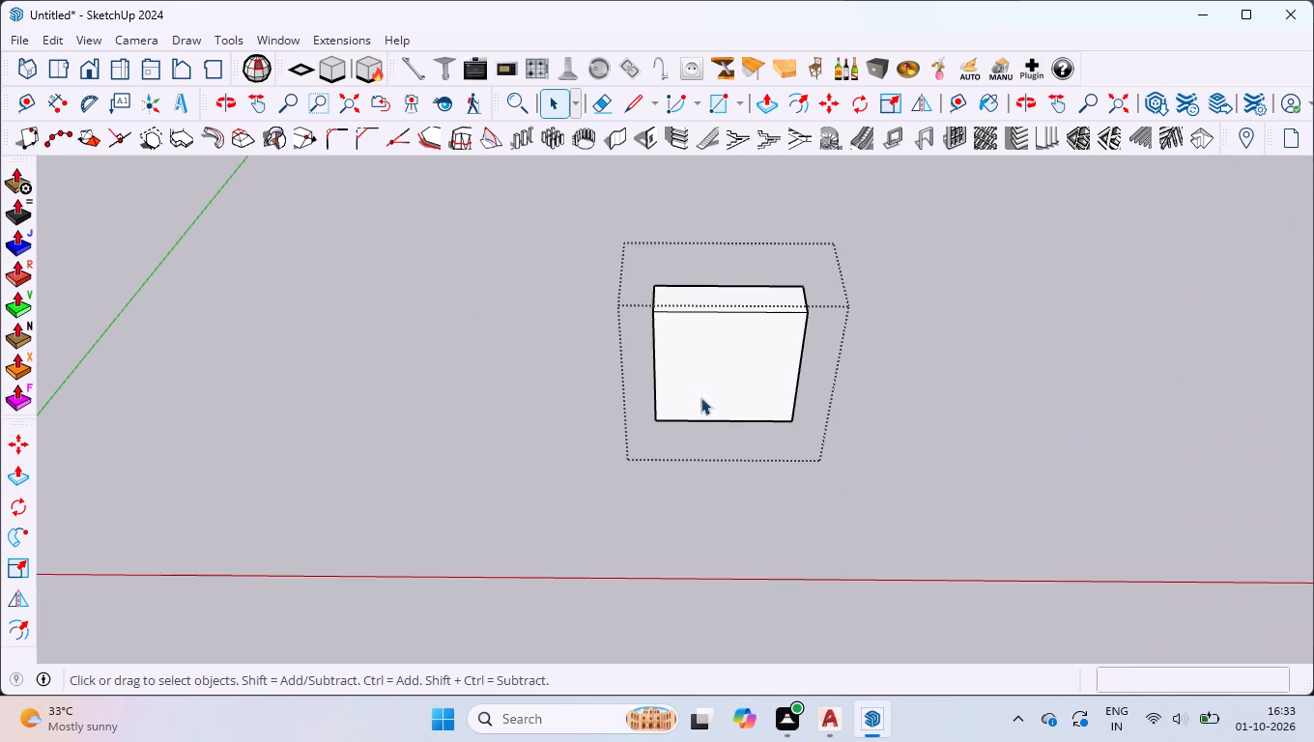
{"action": "middle_click_drag", "start_coordinate": [696, 389], "coordinate": [816, 315]}
{"action": "scroll", "coordinate": [676, 421], "scroll_direction": "up", "scroll_amount": 9}
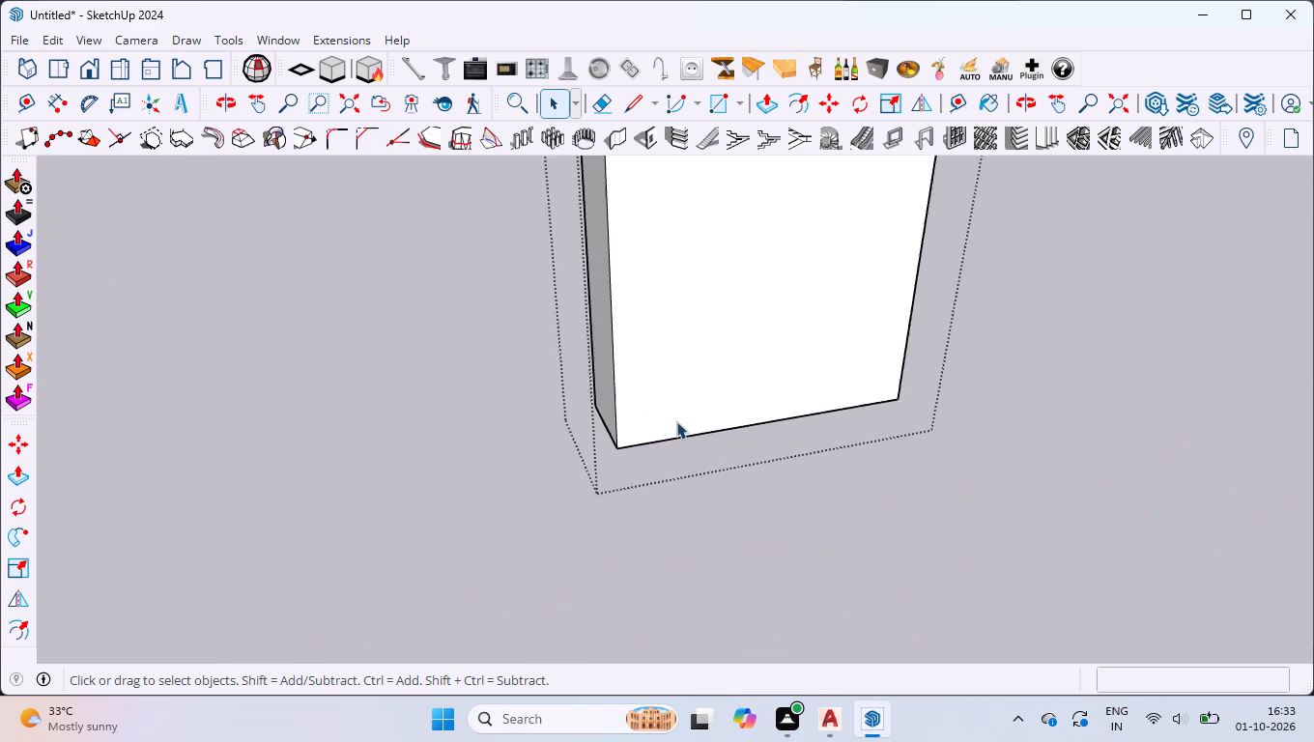
{"action": "middle_click_drag", "start_coordinate": [675, 469], "coordinate": [720, 129]}
{"action": "scroll", "coordinate": [653, 370], "scroll_direction": "up", "scroll_amount": 4}
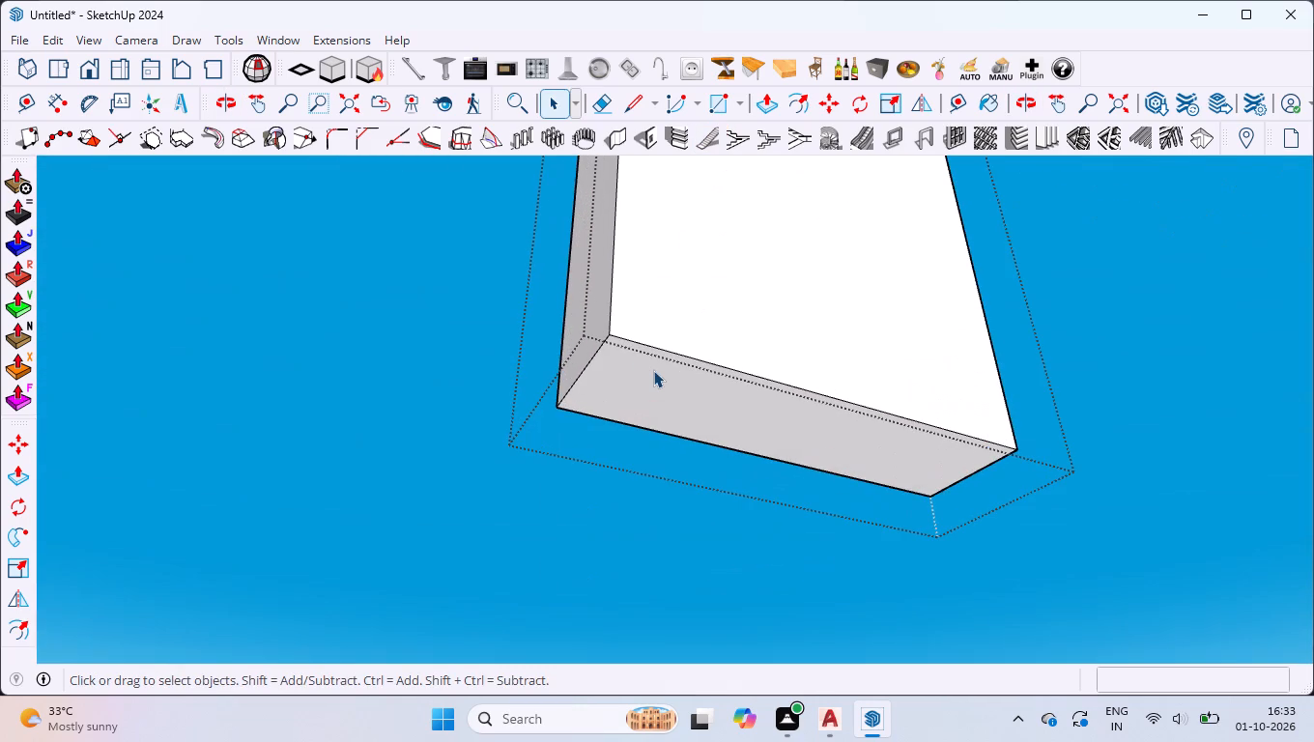
{"action": "left_click", "coordinate": [653, 370]}
{"action": "key", "text": "p"}
{"action": "left_click", "coordinate": [653, 370]}
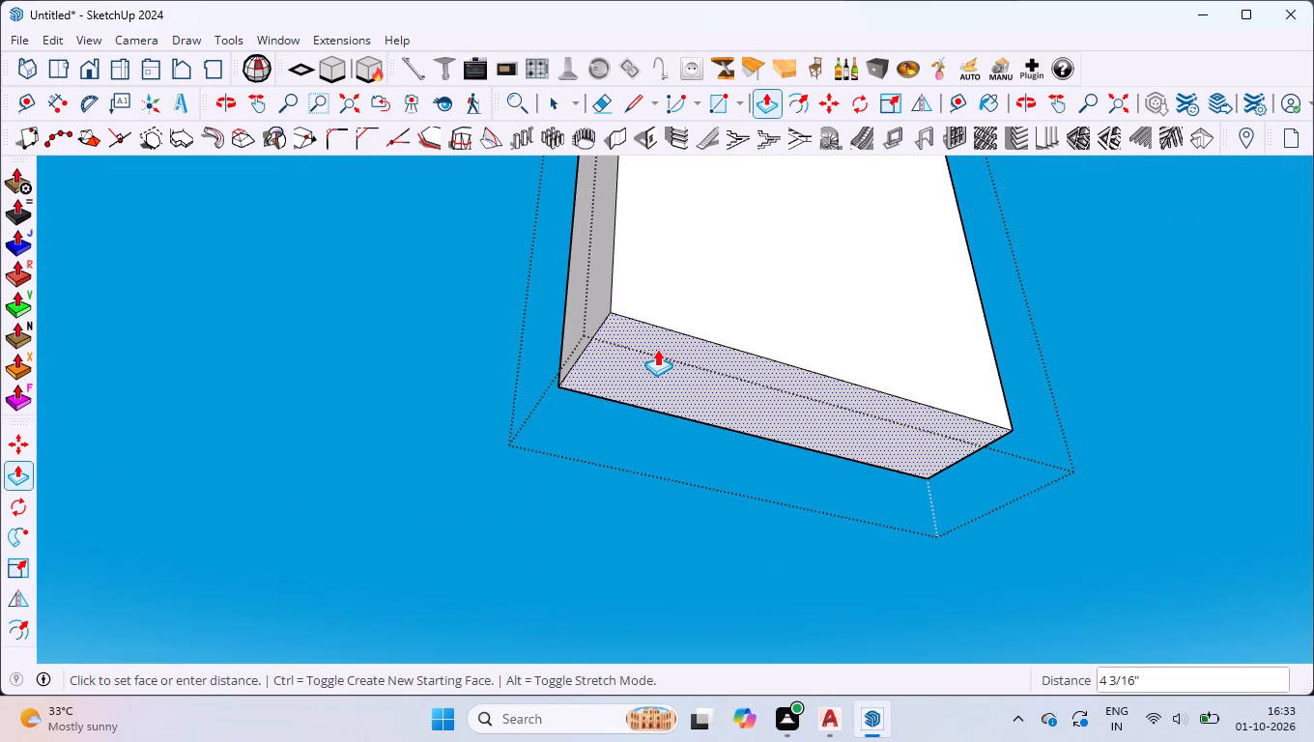
{"action": "type", "text": "4\""}
{"action": "key", "text": "Return"}
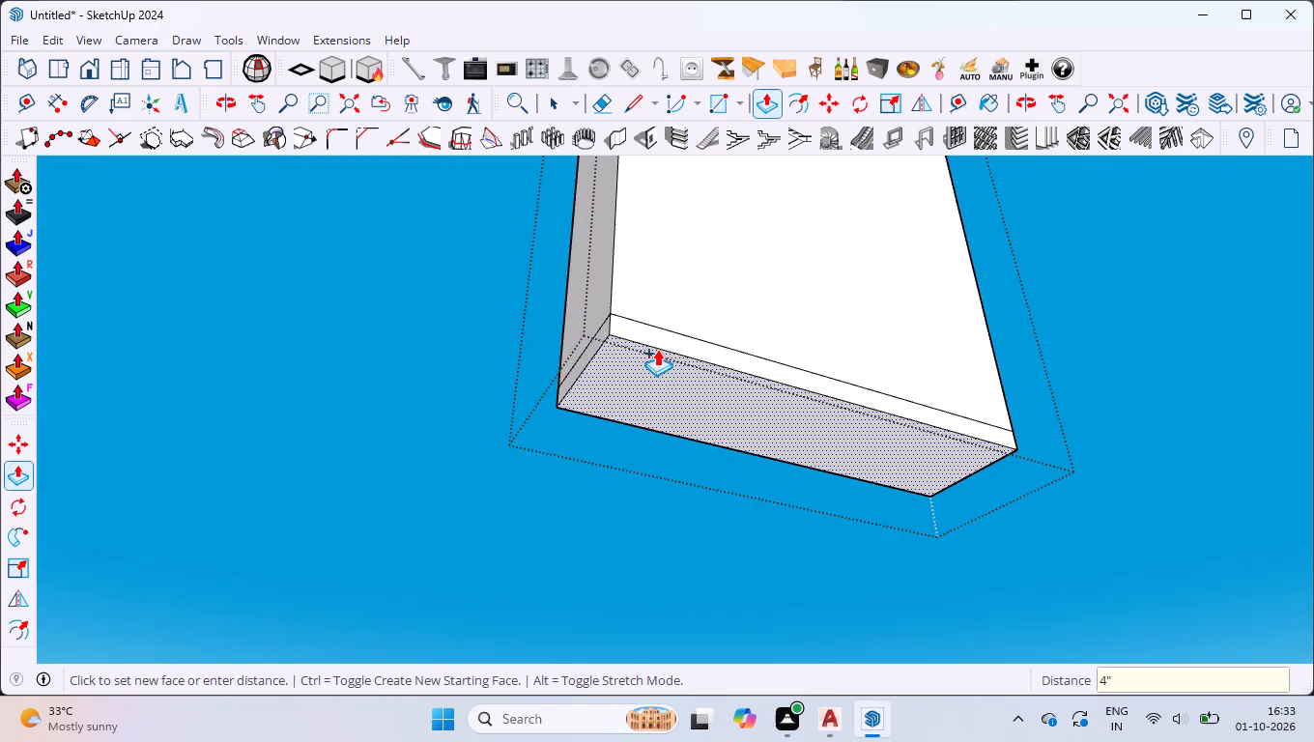
Push the front face of the base band inward 2" to recess the plinth.
{"action": "scroll", "coordinate": [660, 295], "scroll_direction": "up", "scroll_amount": 5}
{"action": "middle_click_drag", "start_coordinate": [660, 295], "coordinate": [670, 374]}
{"action": "key", "text": "space"}
{"action": "left_click", "coordinate": [655, 414]}
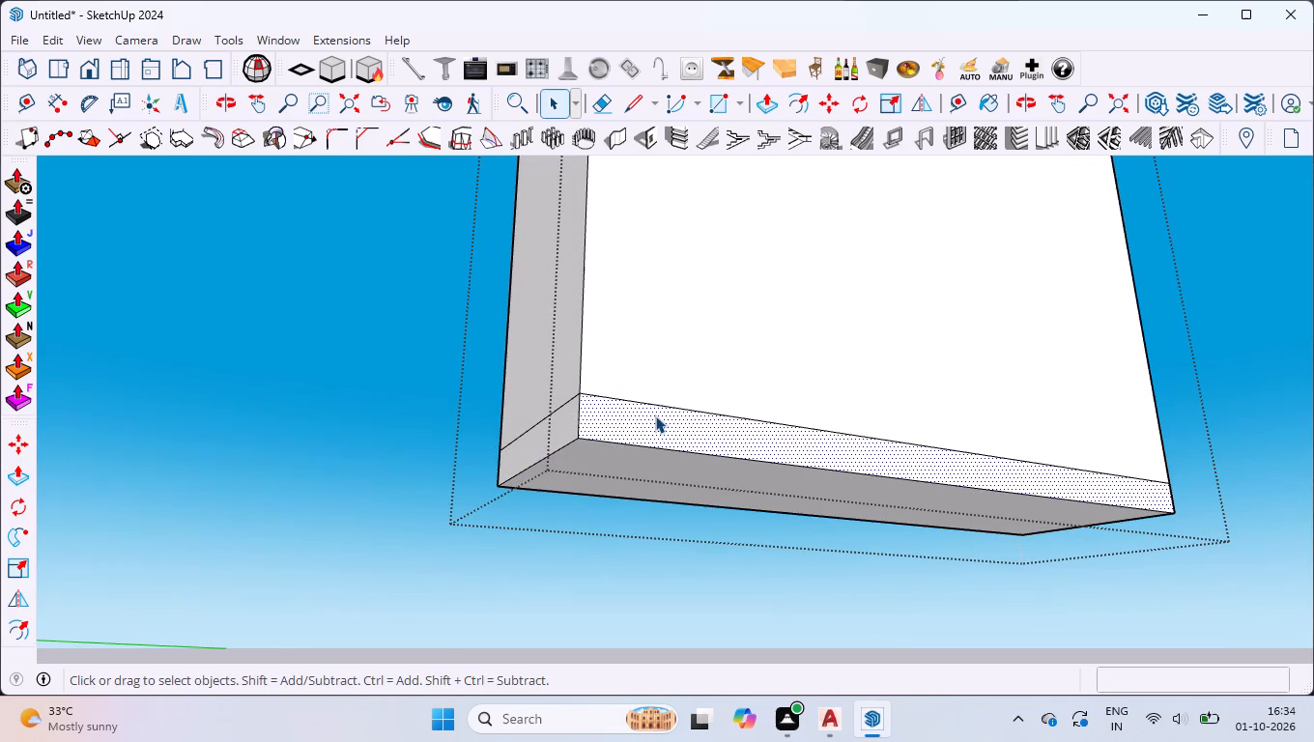
{"action": "key", "text": "p"}
{"action": "left_click", "coordinate": [655, 415]}
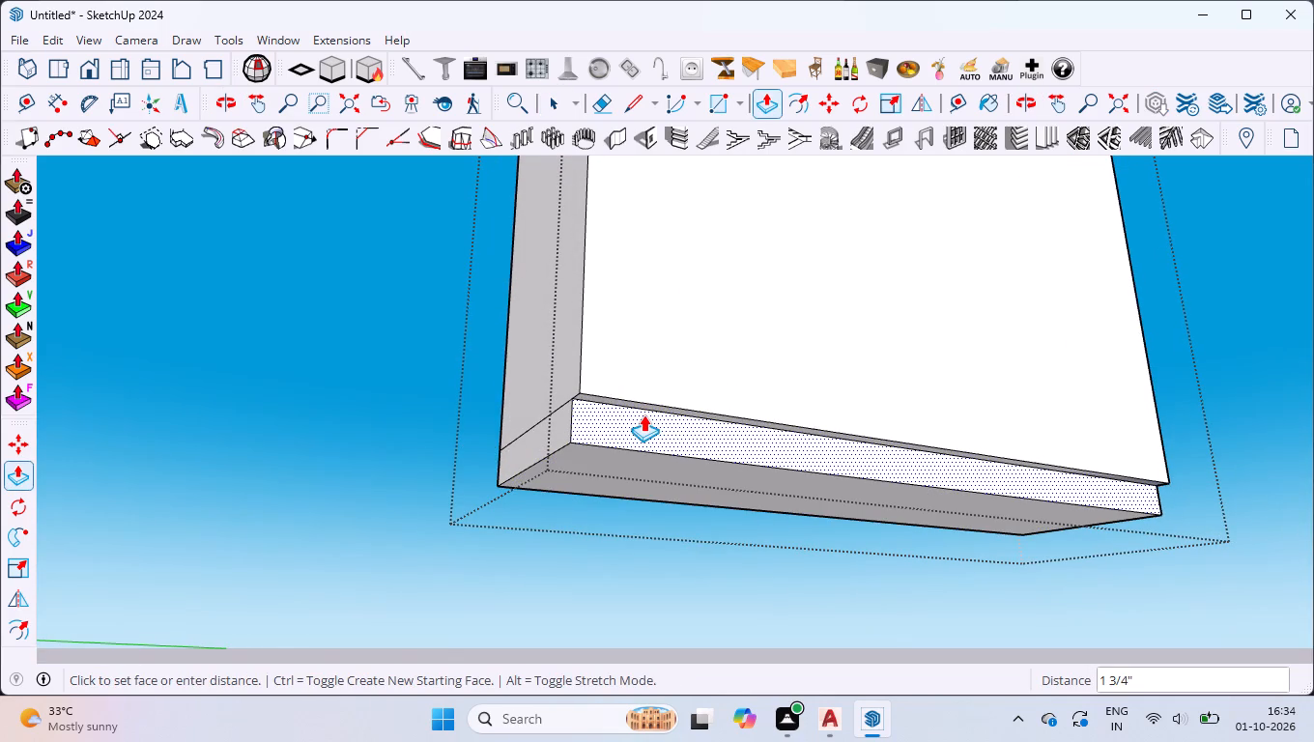
{"action": "type", "text": "2\""}
{"action": "key", "text": "Return"}
{"action": "key", "text": "space"}
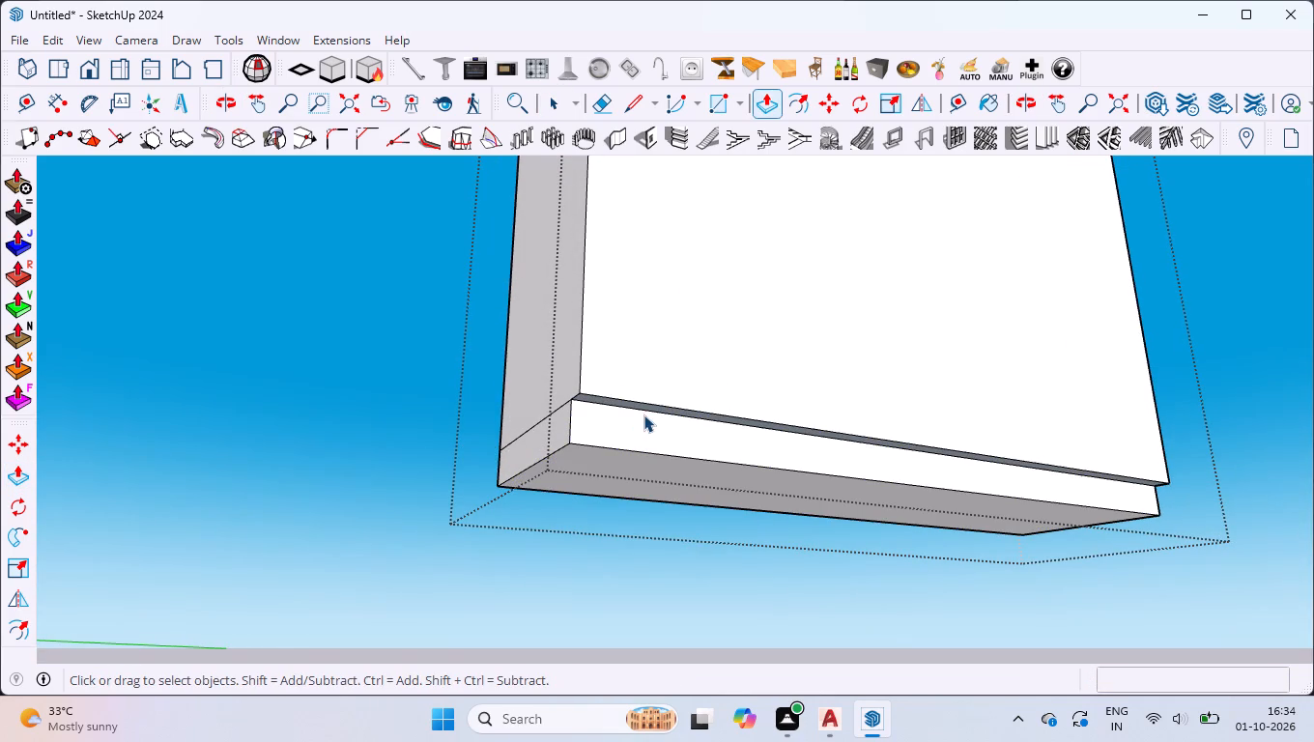
Offset the outline of the large front face above the plinth inward by 36 mm.
{"action": "scroll", "coordinate": [593, 425], "scroll_direction": "down", "scroll_amount": 1}
{"action": "scroll", "coordinate": [578, 511], "scroll_direction": "down", "scroll_amount": 12}
{"action": "middle_click_drag", "start_coordinate": [607, 491], "coordinate": [574, 543]}
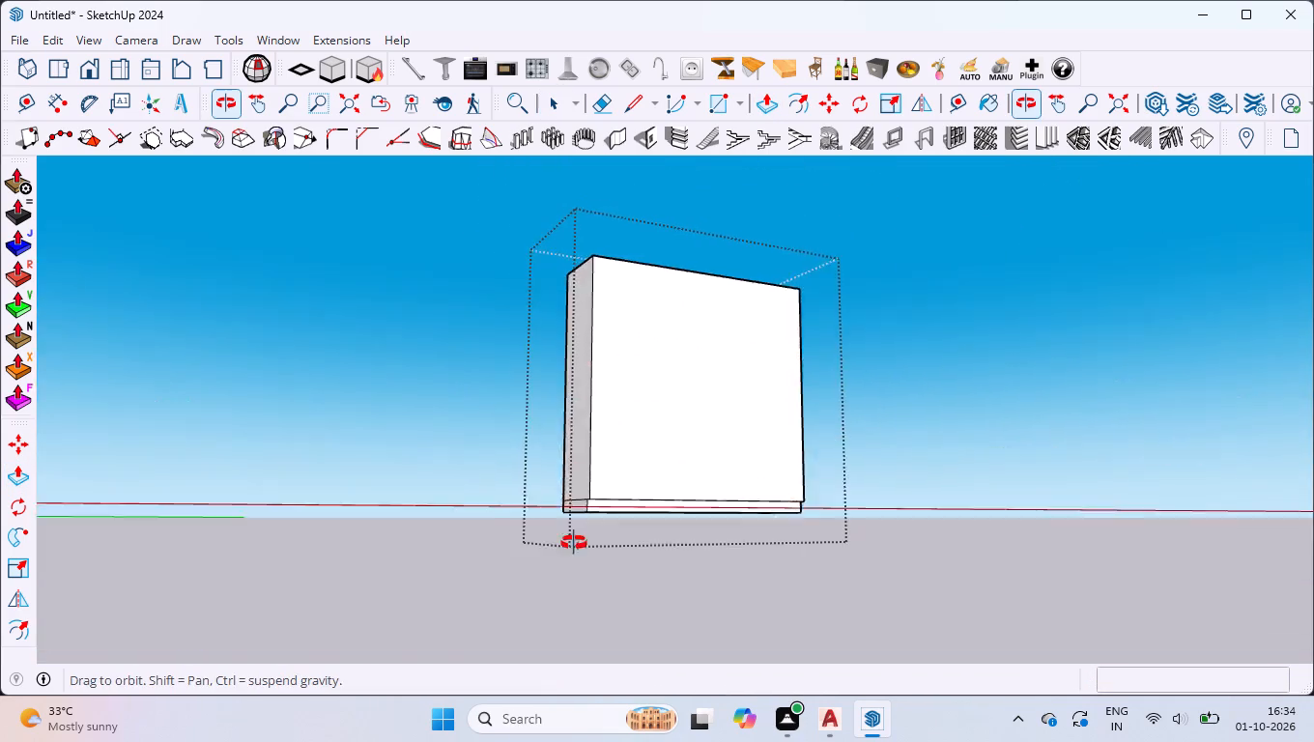
{"action": "middle_click_drag", "start_coordinate": [574, 543], "coordinate": [578, 576]}
{"action": "scroll", "coordinate": [638, 383], "scroll_direction": "up", "scroll_amount": 4}
{"action": "double_click", "coordinate": [648, 434]}
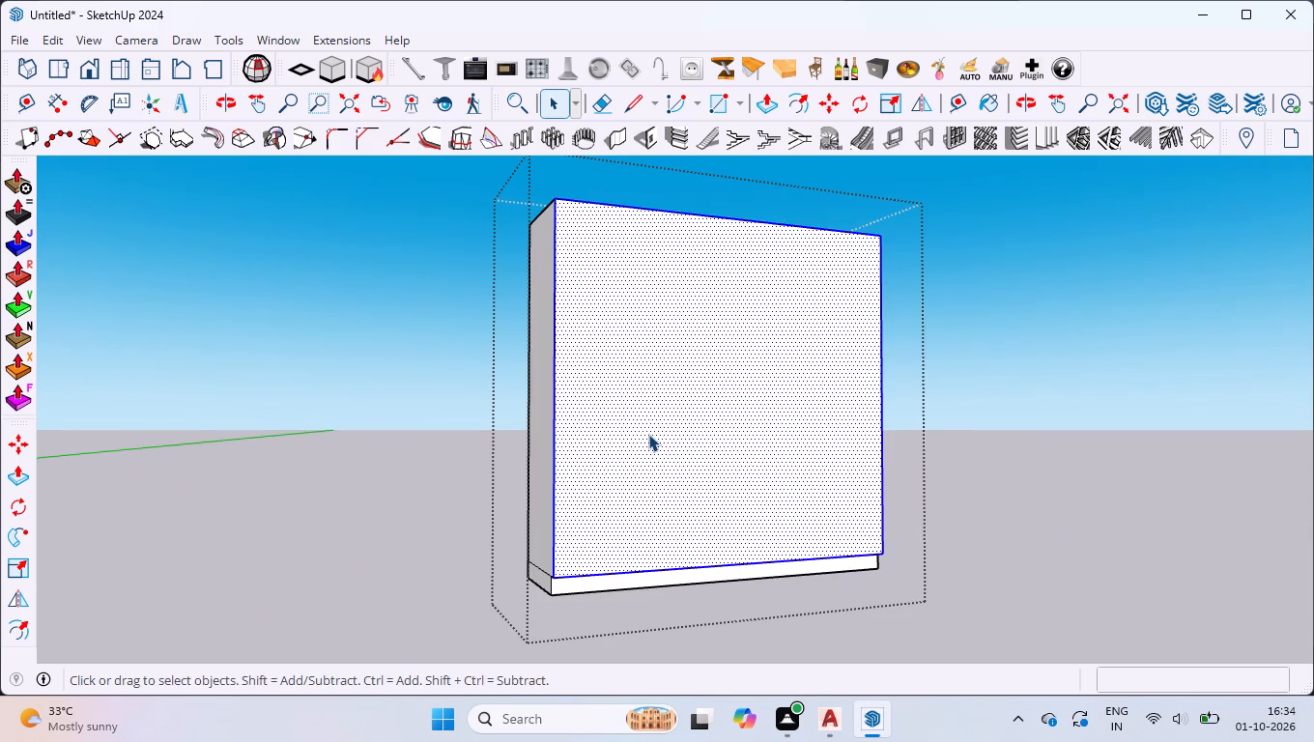
{"action": "key", "text": "f"}
{"action": "left_click", "coordinate": [580, 420]}
{"action": "type", "text": "36MM"}
{"action": "key", "text": "Return"}
{"action": "key", "text": "space"}
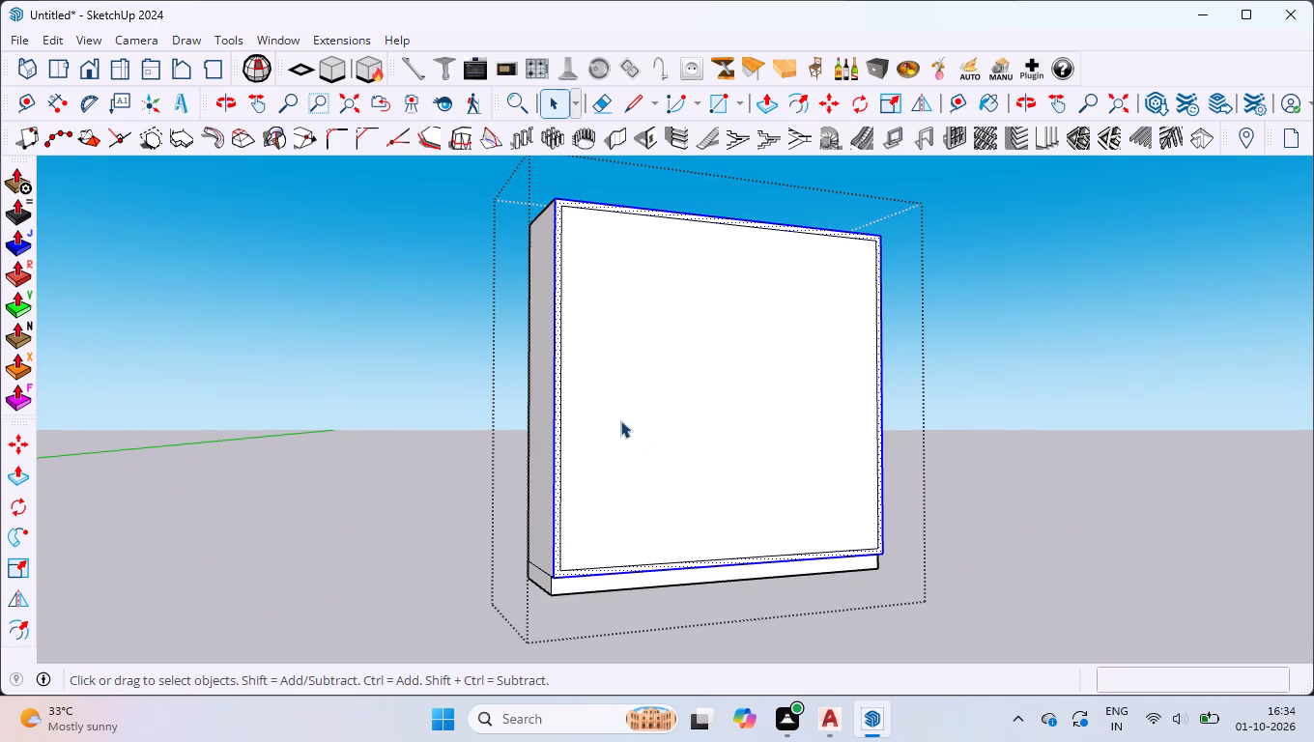
Place a guide line 18 mm in from the rear vertical edge on the cabinet's side face.
{"action": "scroll", "coordinate": [549, 208], "scroll_direction": "up", "scroll_amount": 7}
{"action": "middle_click_drag", "start_coordinate": [566, 237], "coordinate": [608, 398]}
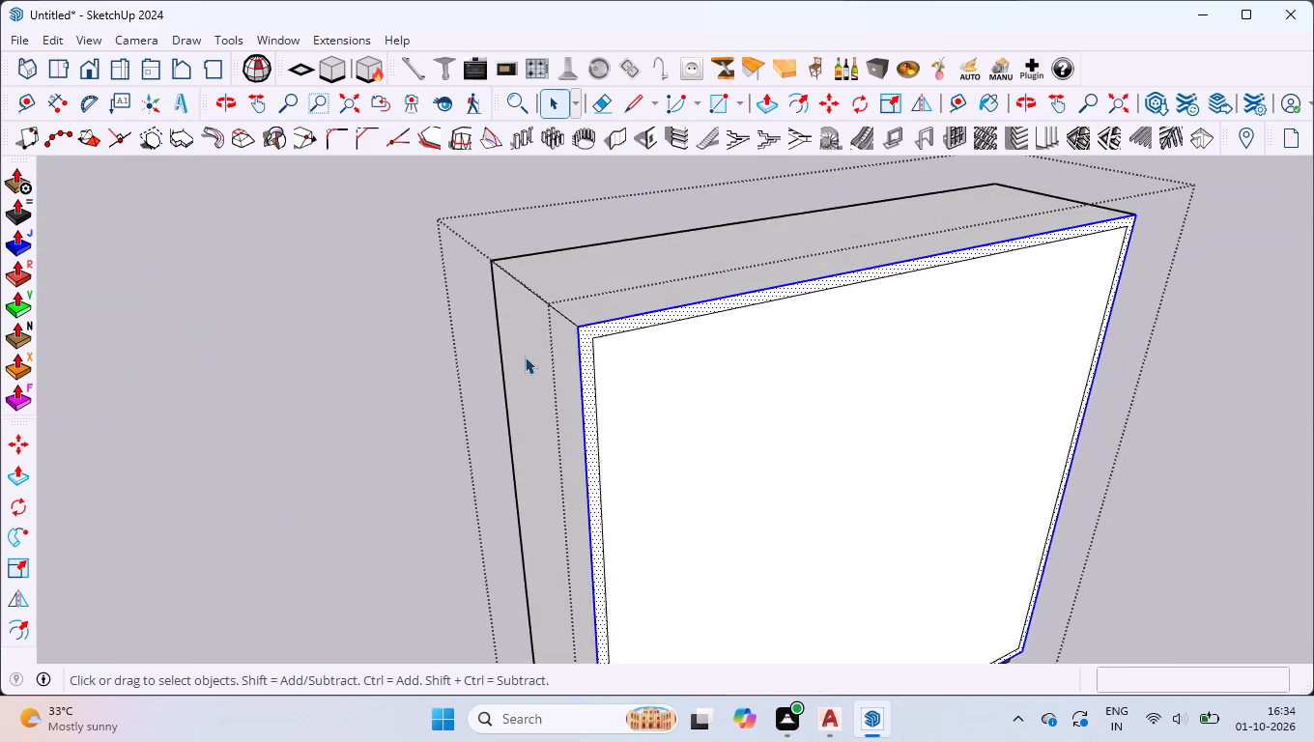
{"action": "scroll", "coordinate": [525, 357], "scroll_direction": "up", "scroll_amount": 2}
{"action": "key", "text": "t"}
{"action": "left_click", "coordinate": [491, 309]}
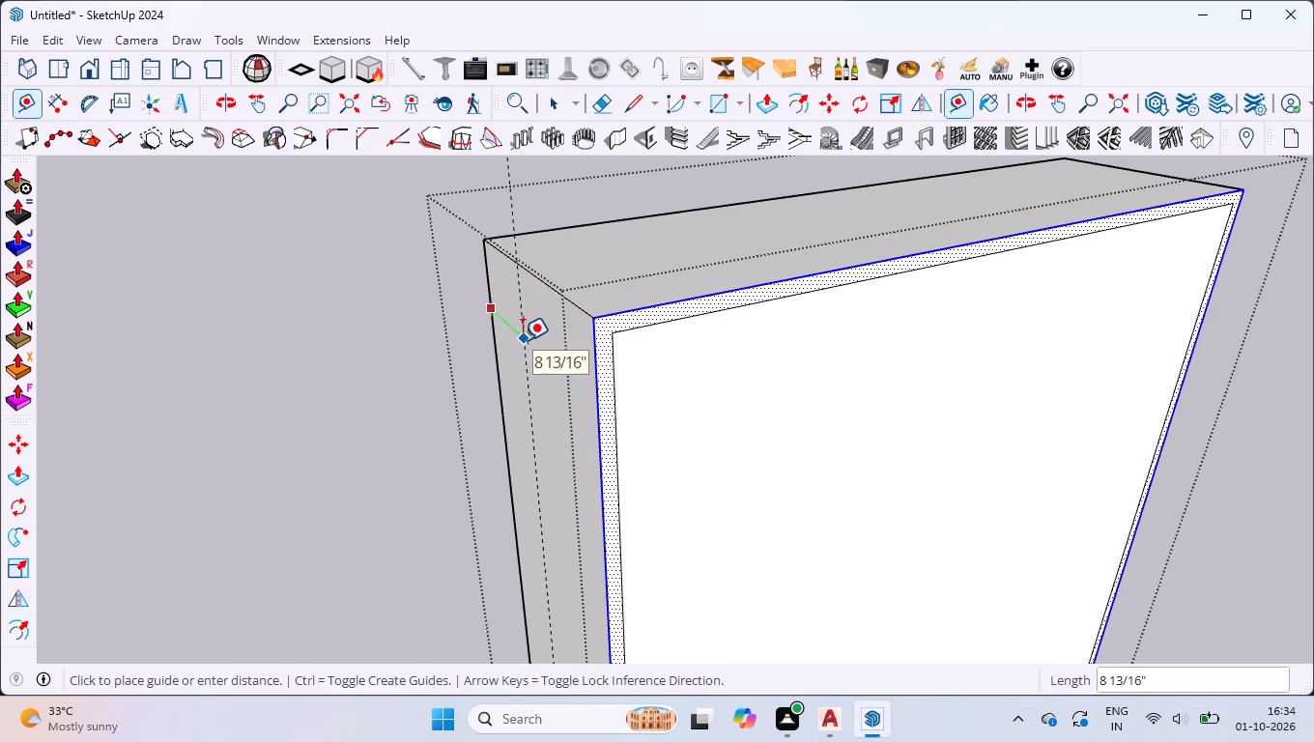
{"action": "type", "text": "18MM"}
{"action": "key", "text": "Return"}
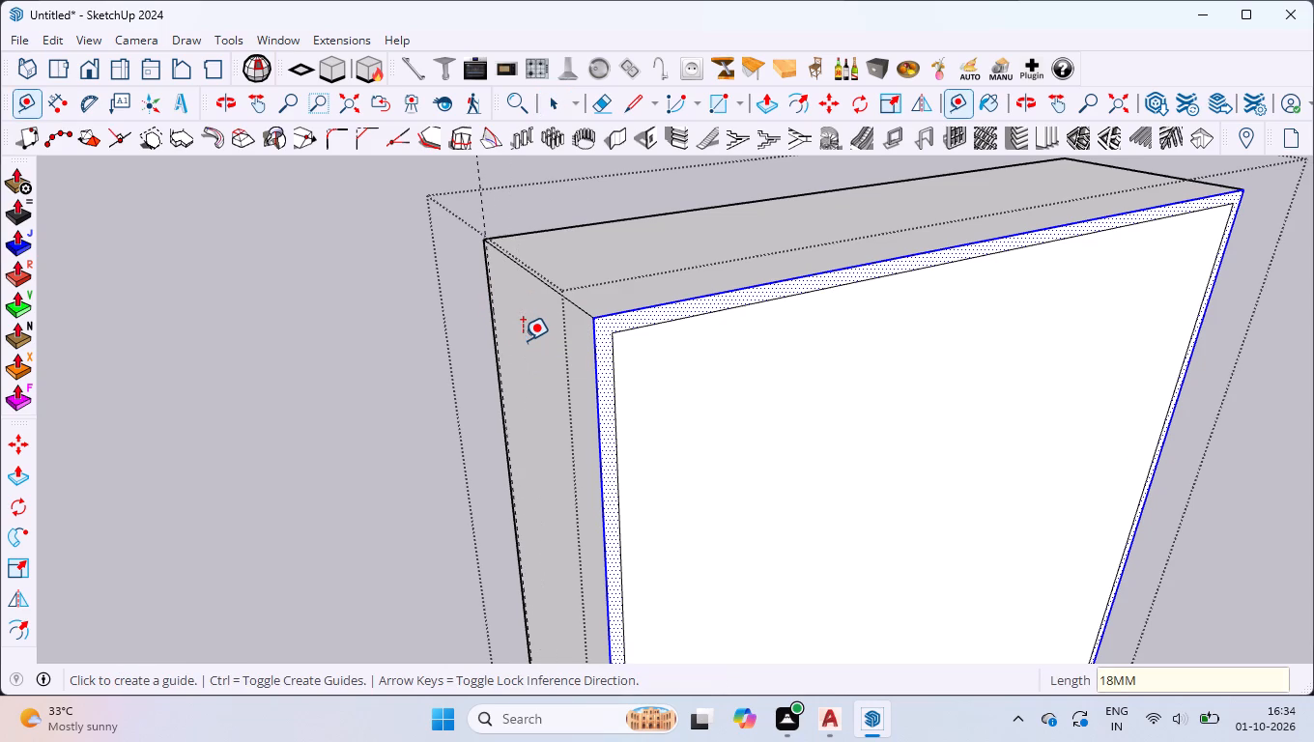
Push the inner front face back to the 18 mm guide, hollowing the cabinet and leaving a back panel.
{"action": "scroll", "coordinate": [523, 340], "scroll_direction": "up", "scroll_amount": 2}
{"action": "key", "text": "space"}
{"action": "left_click", "coordinate": [662, 394]}
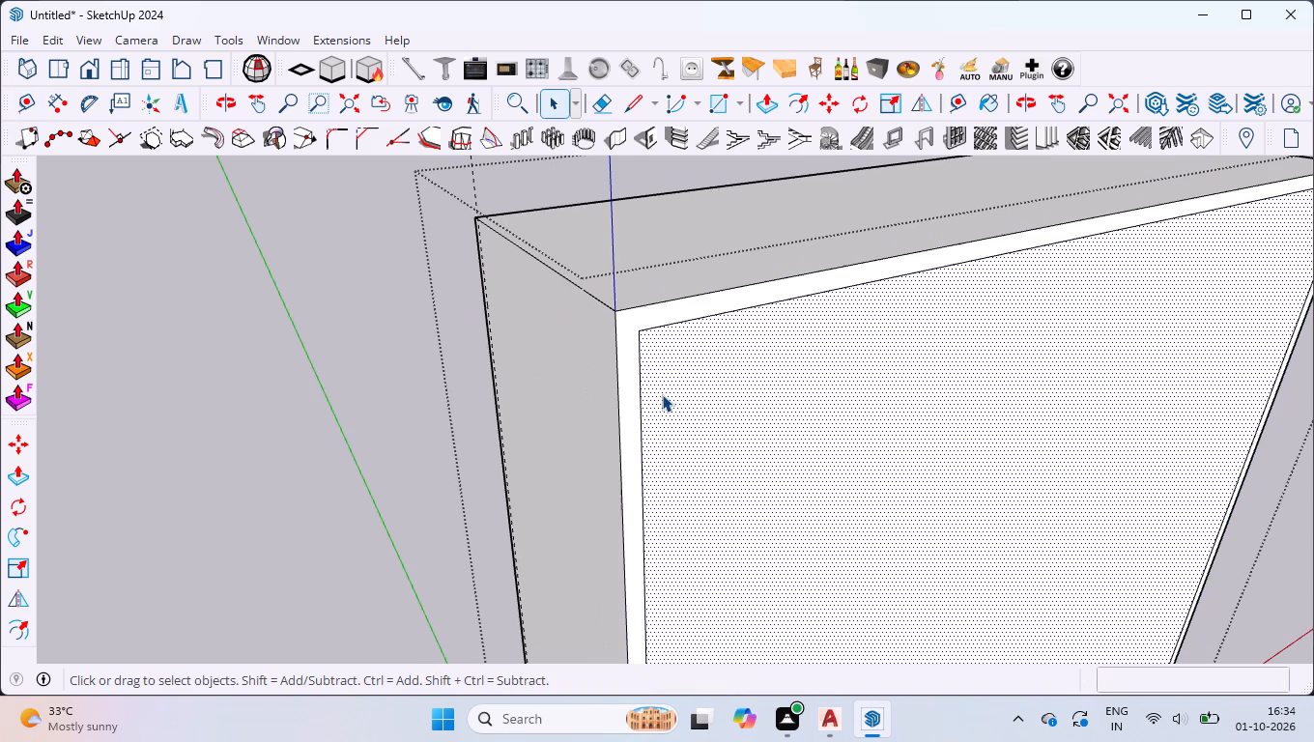
{"action": "key", "text": "p"}
{"action": "left_click", "coordinate": [662, 394]}
{"action": "middle_click_drag", "start_coordinate": [577, 277], "coordinate": [596, 290]}
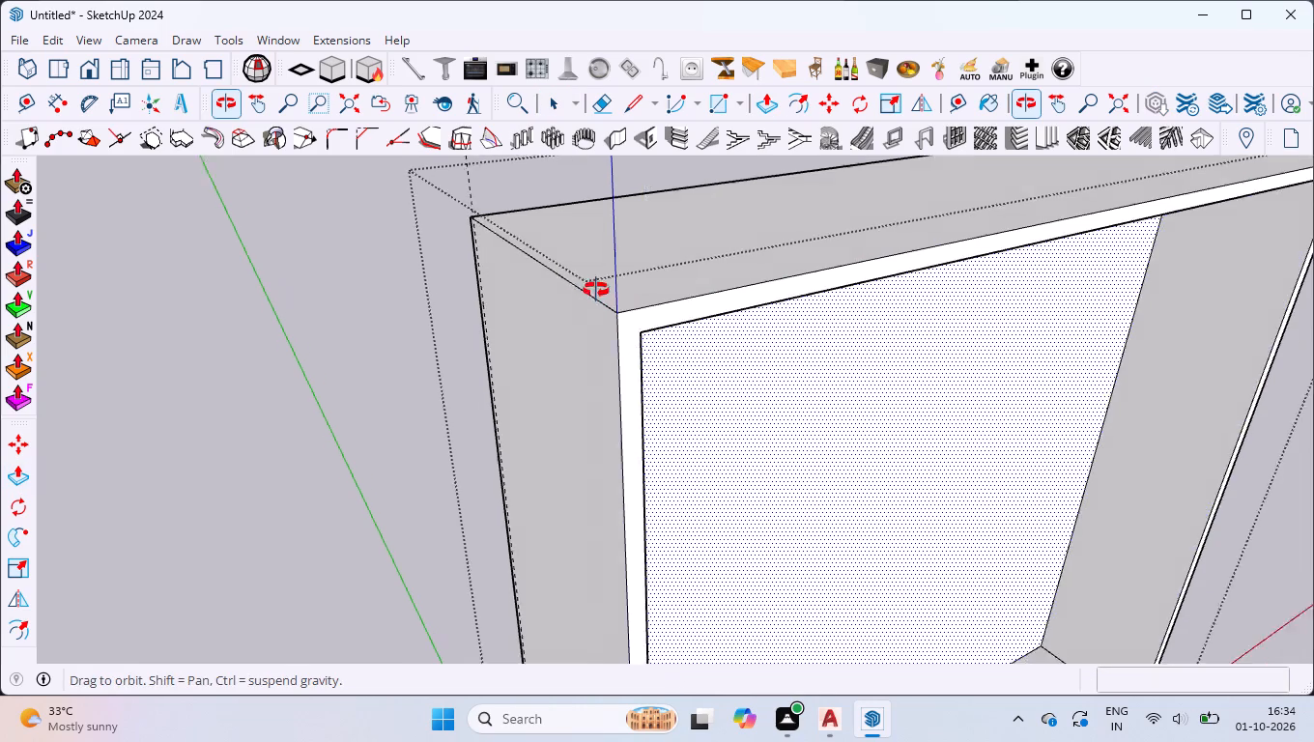
{"action": "middle_click_drag", "start_coordinate": [596, 290], "coordinate": [747, 415]}
{"action": "scroll", "coordinate": [332, 212], "scroll_direction": "up", "scroll_amount": 3}
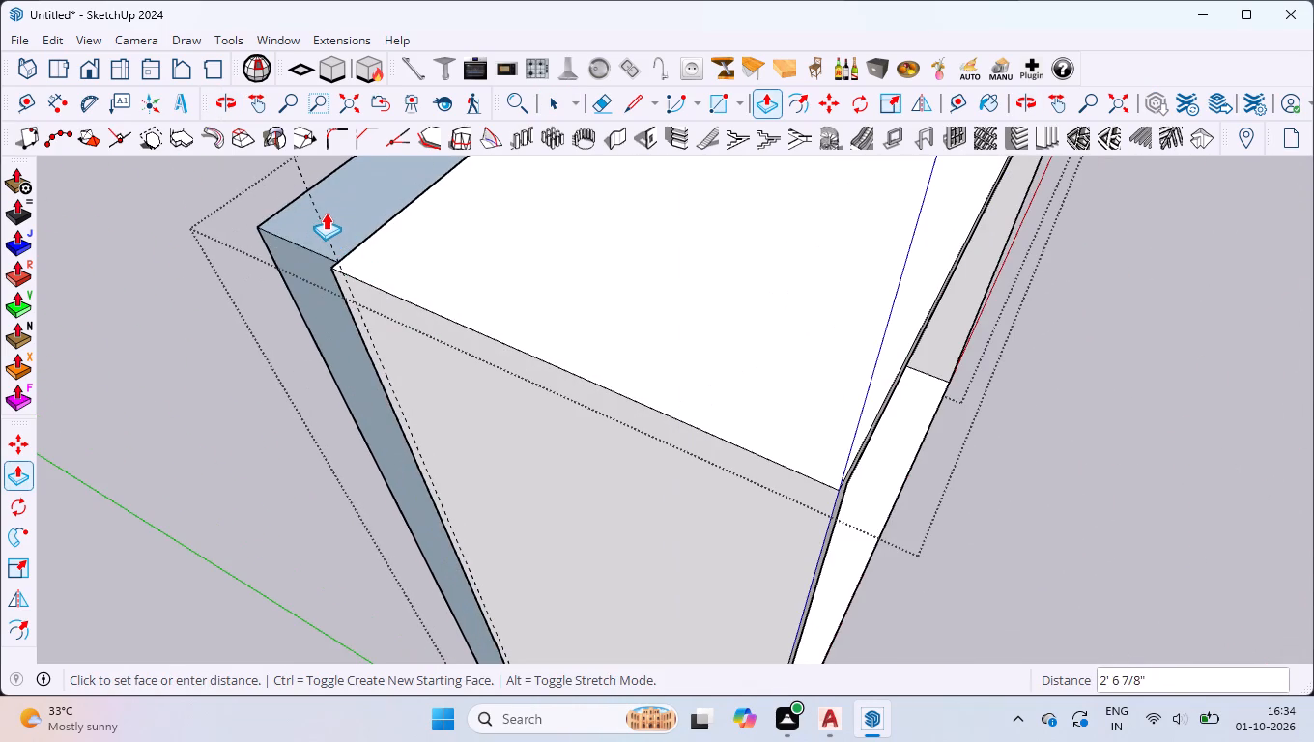
{"action": "left_click", "coordinate": [323, 214]}
{"action": "key", "text": "space"}
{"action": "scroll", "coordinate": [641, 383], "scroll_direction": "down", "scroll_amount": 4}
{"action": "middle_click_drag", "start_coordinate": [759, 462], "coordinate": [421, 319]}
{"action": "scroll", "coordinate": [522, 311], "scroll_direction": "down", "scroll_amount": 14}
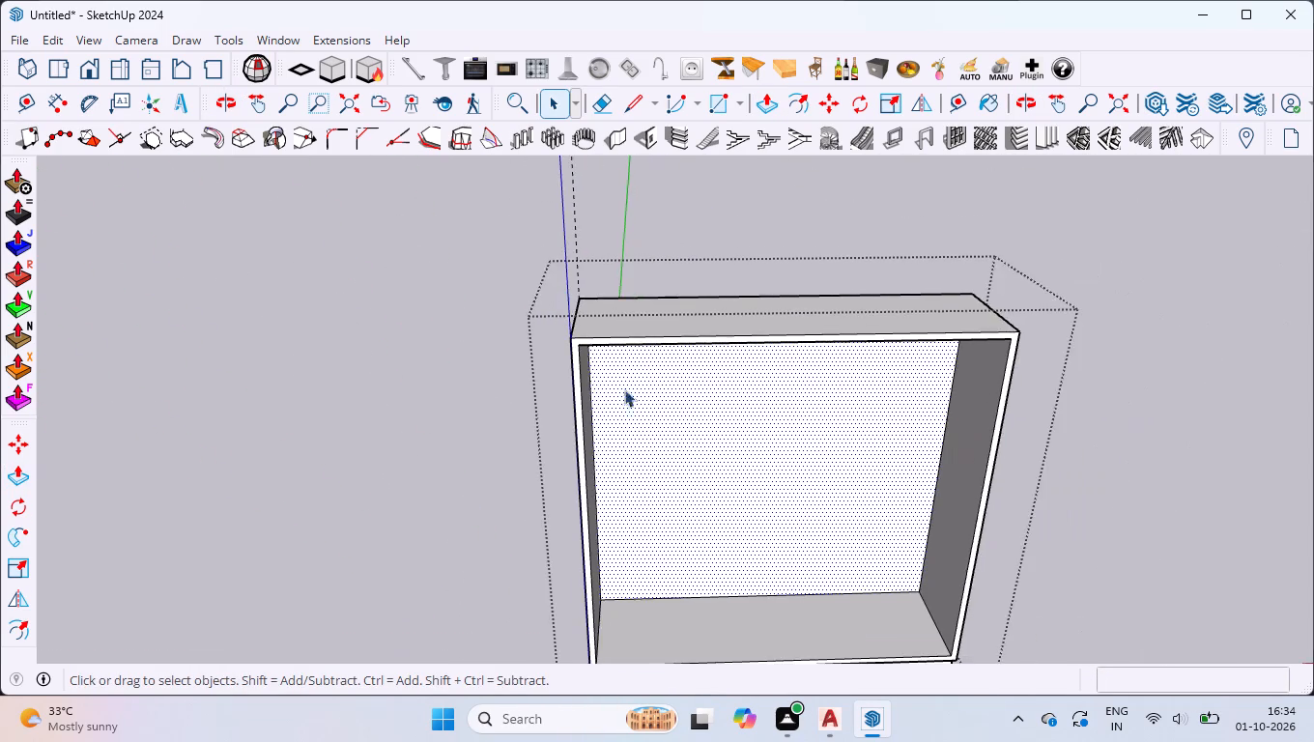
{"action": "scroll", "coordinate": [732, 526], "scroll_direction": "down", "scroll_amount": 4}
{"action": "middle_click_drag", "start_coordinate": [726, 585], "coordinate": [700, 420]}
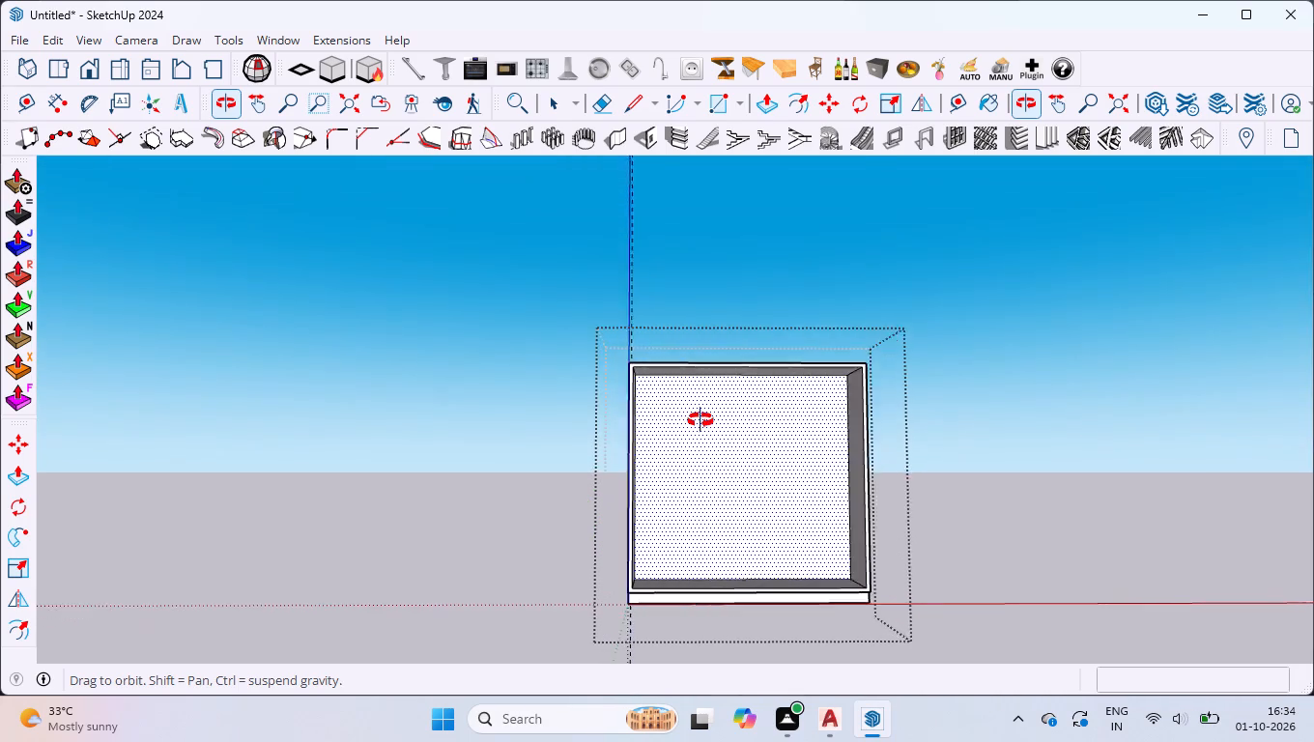
Draw a vertical line from the bottom edge's midpoint to the top edge, dividing the inner back panel into two halves.
{"action": "middle_click_drag", "start_coordinate": [700, 420], "coordinate": [707, 424]}
{"action": "scroll", "coordinate": [707, 424], "scroll_direction": "up", "scroll_amount": 6}
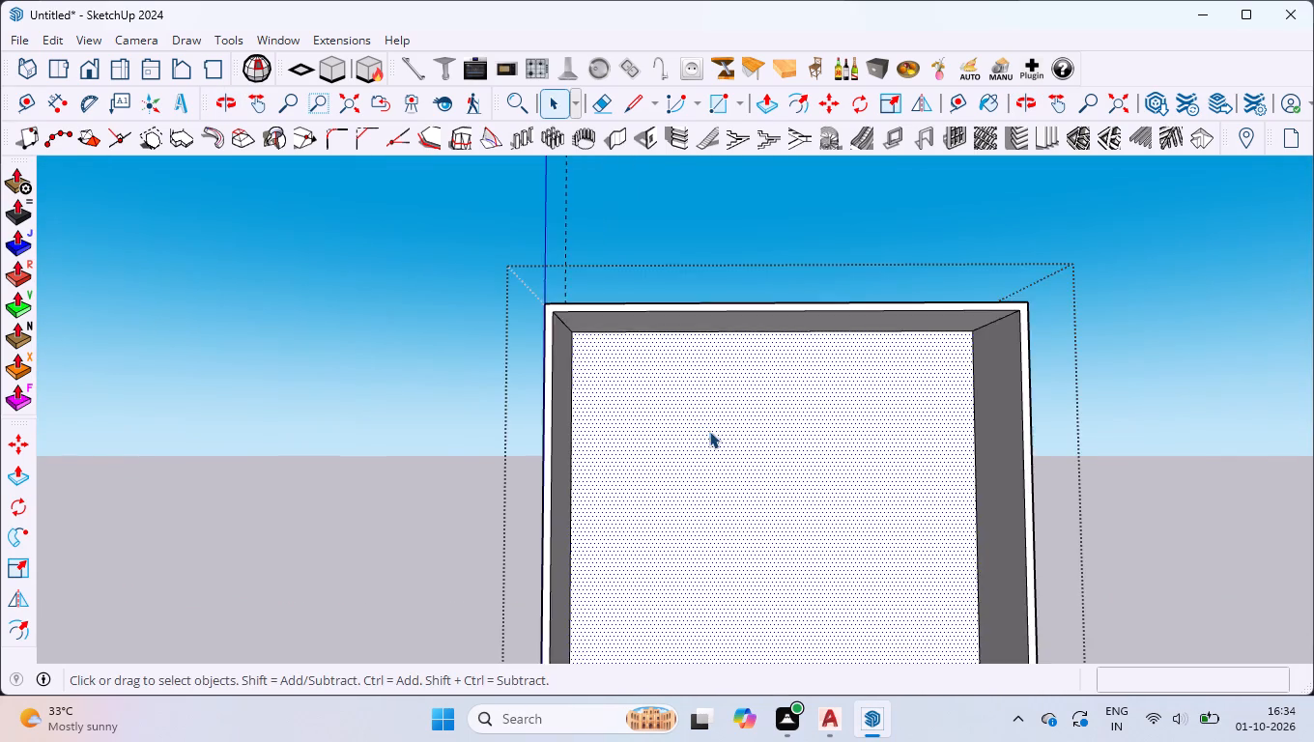
{"action": "scroll", "coordinate": [711, 415], "scroll_direction": "down", "scroll_amount": 3}
{"action": "key", "text": "l"}
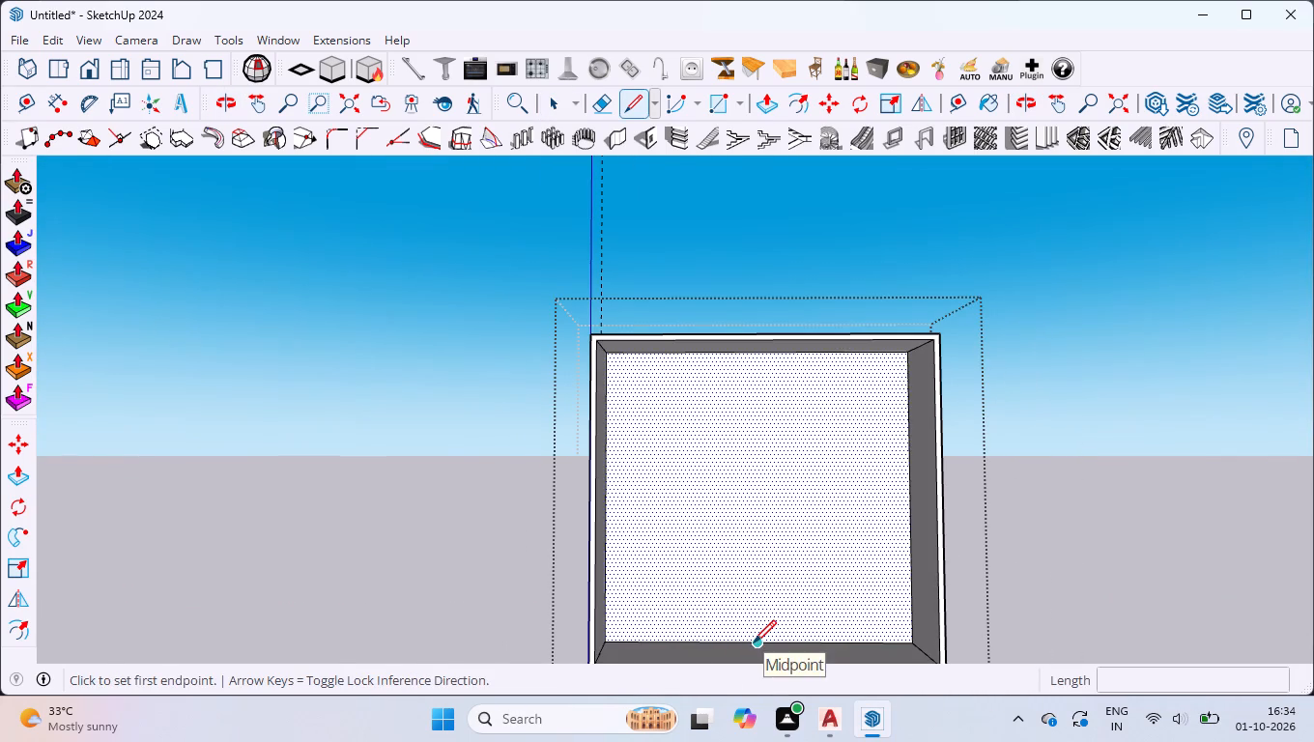
{"action": "left_click", "coordinate": [754, 642]}
{"action": "left_click", "coordinate": [755, 357]}
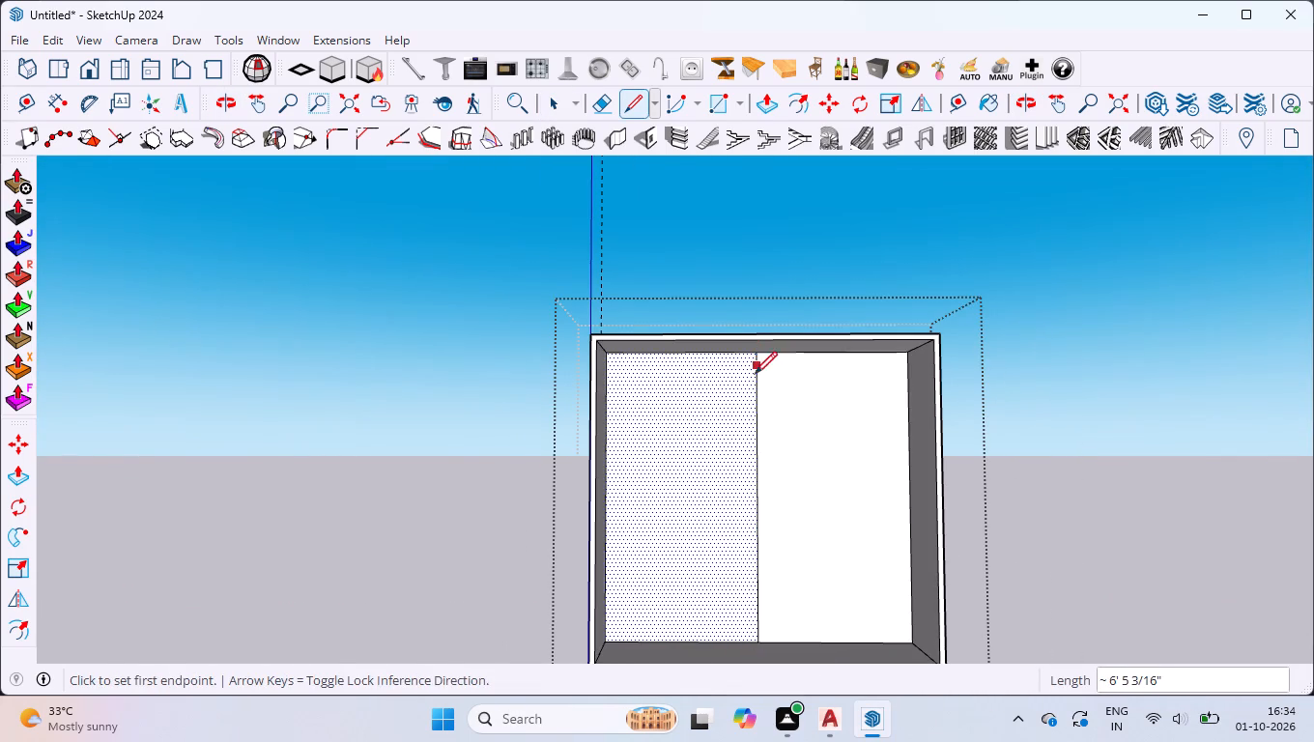
{"action": "key", "text": "space"}
{"action": "scroll", "coordinate": [732, 419], "scroll_direction": "down", "scroll_amount": 4}
{"action": "scroll", "coordinate": [745, 471], "scroll_direction": "up", "scroll_amount": 3}
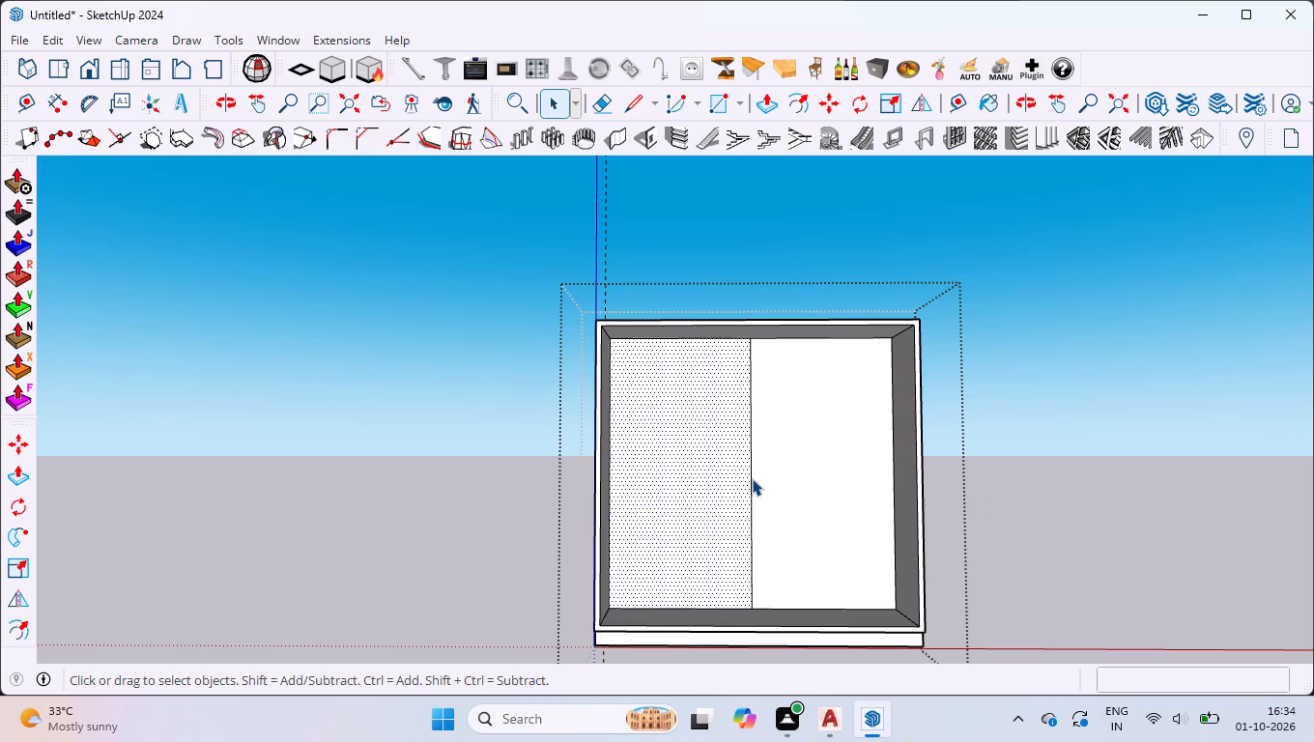
Push the front rim face of the carcass inward 36 mm.
{"action": "middle_click_drag", "start_coordinate": [561, 650], "coordinate": [822, 613]}
{"action": "scroll", "coordinate": [669, 624], "scroll_direction": "up", "scroll_amount": 16}
{"action": "scroll", "coordinate": [640, 608], "scroll_direction": "up", "scroll_amount": 5}
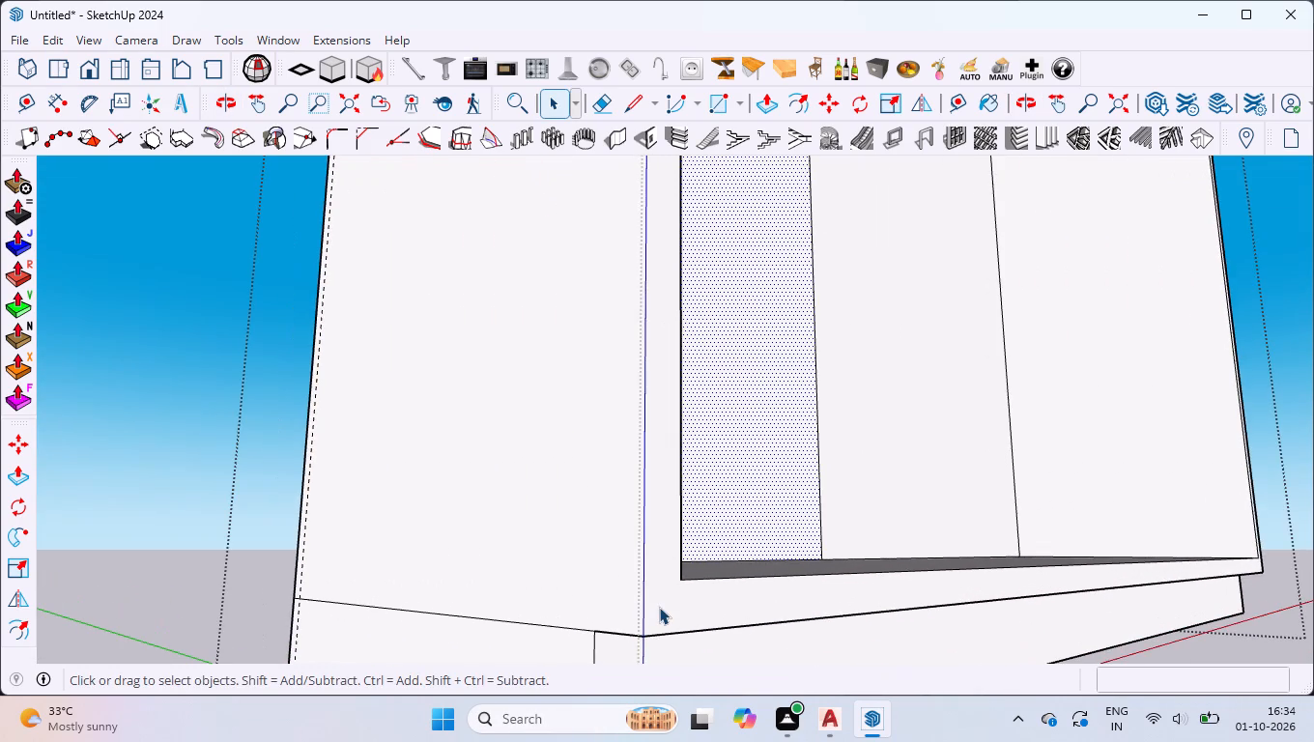
{"action": "left_click", "coordinate": [659, 607]}
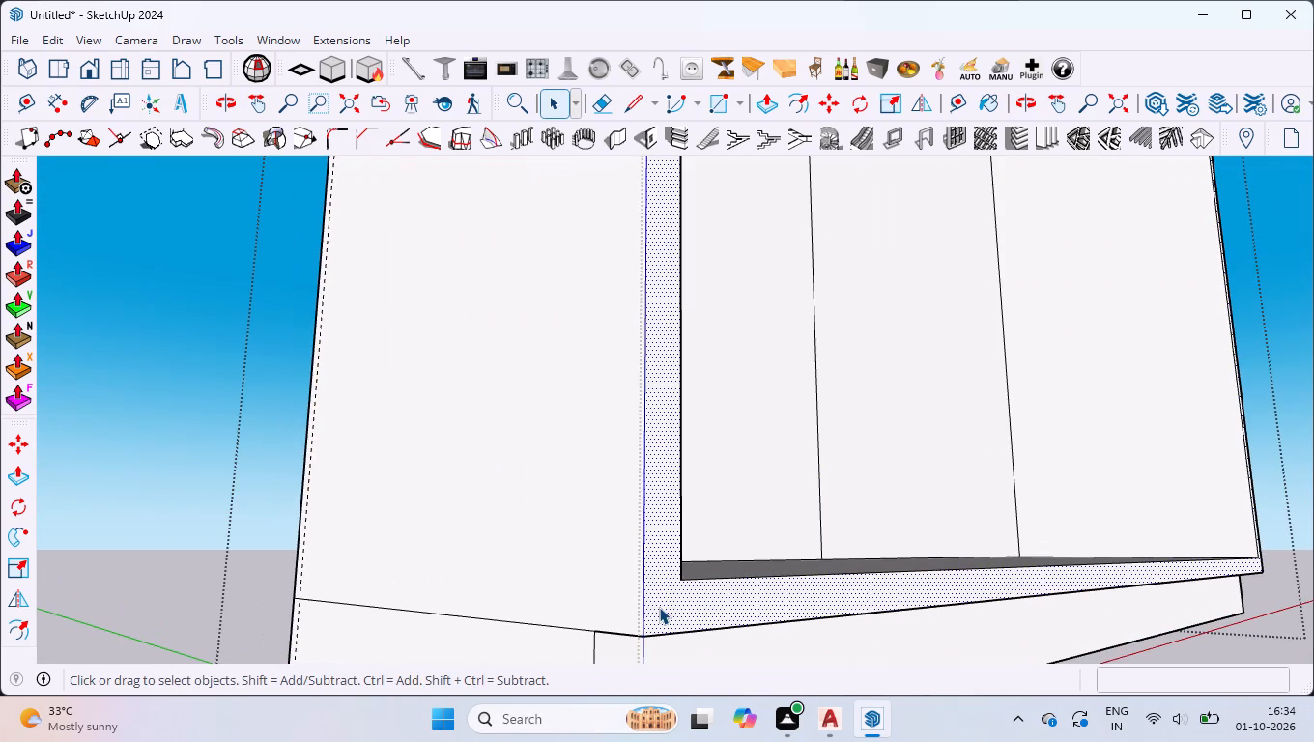
{"action": "key", "text": "p"}
{"action": "left_click", "coordinate": [659, 607]}
{"action": "type", "text": "36MM"}
{"action": "key", "text": "Return"}
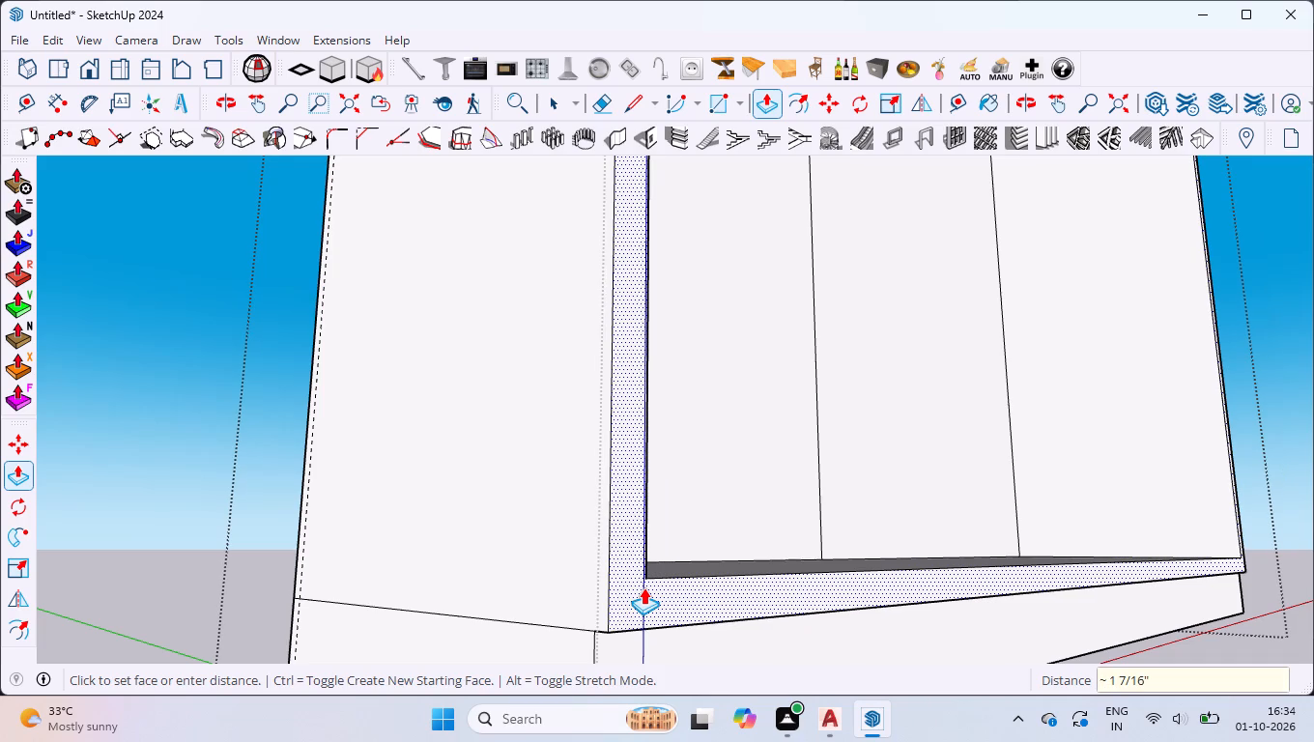
Make a new group and draw a 7' by 6' 8" rectangle in it, covering the cabinet front above the plinth.
{"action": "scroll", "coordinate": [645, 583], "scroll_direction": "down", "scroll_amount": 20}
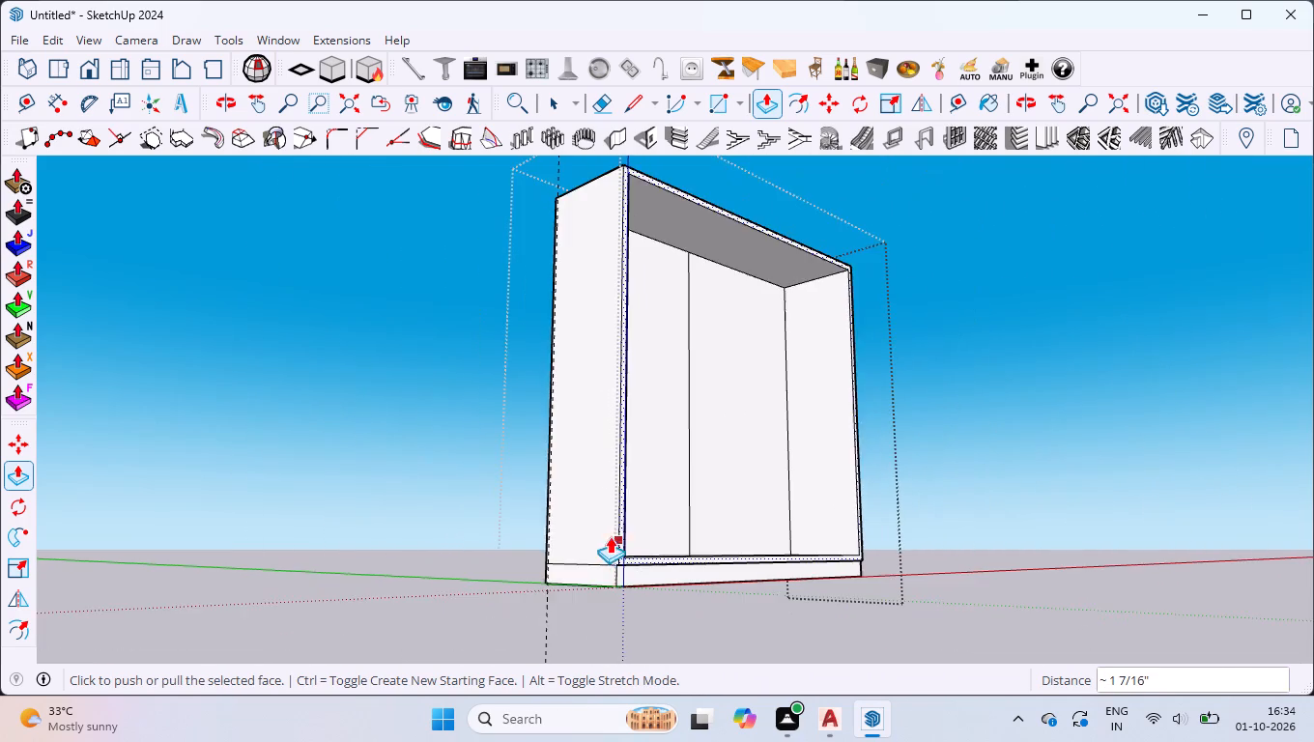
{"action": "middle_click_drag", "start_coordinate": [610, 534], "coordinate": [590, 609]}
{"action": "key", "text": "space"}
{"action": "left_click", "coordinate": [456, 566]}
{"action": "right_click", "coordinate": [456, 566]}
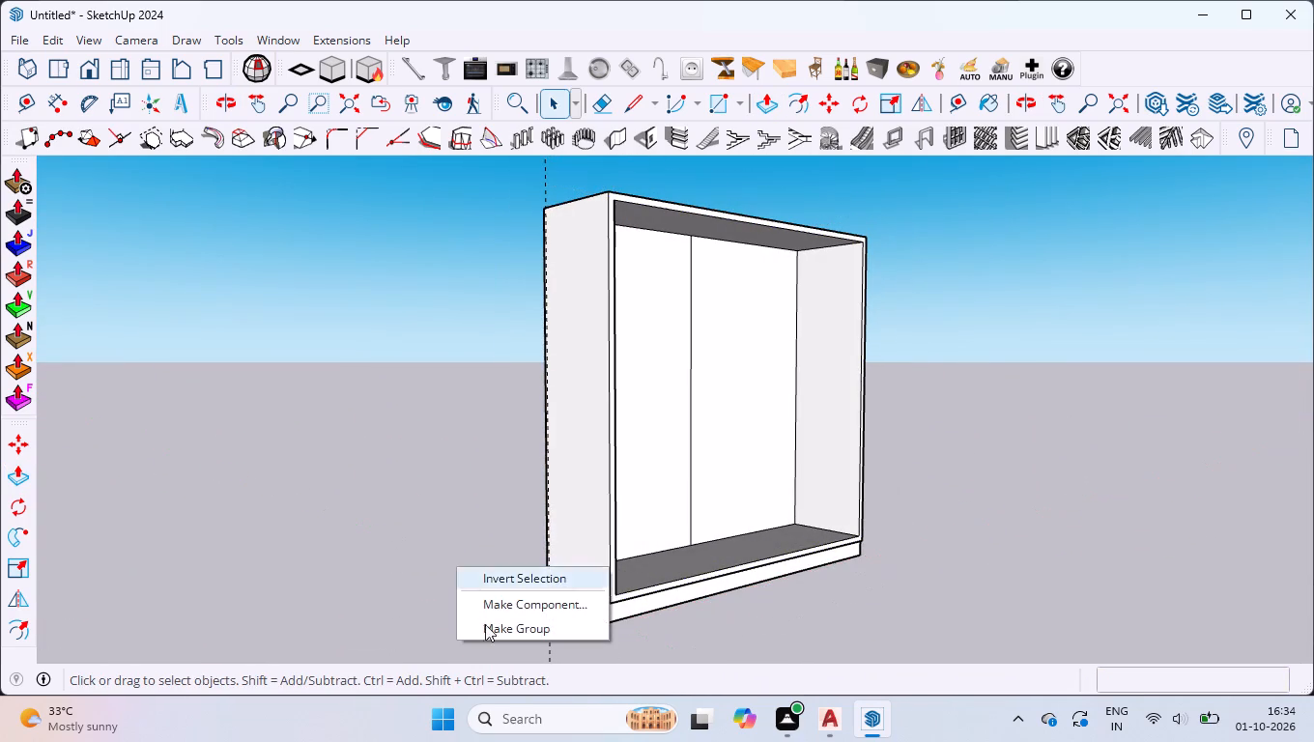
{"action": "left_click", "coordinate": [488, 627]}
{"action": "key", "text": "r"}
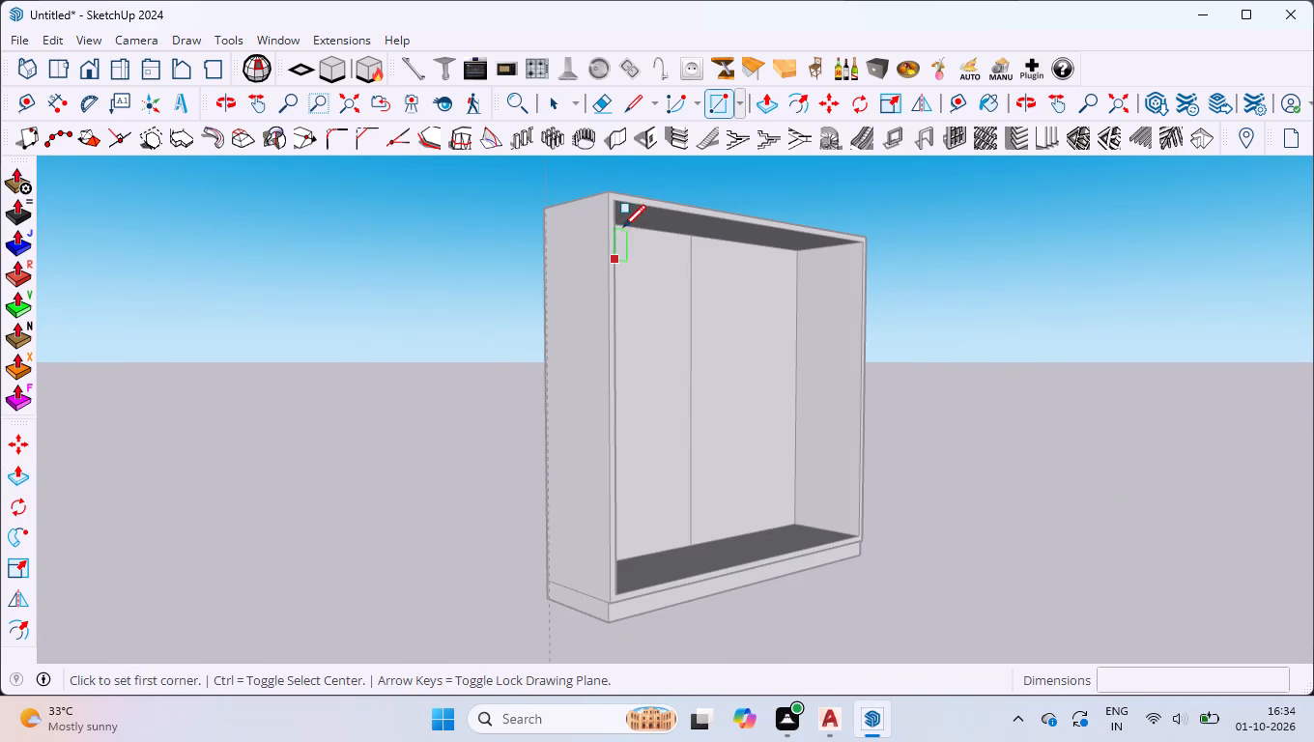
{"action": "left_click", "coordinate": [611, 194]}
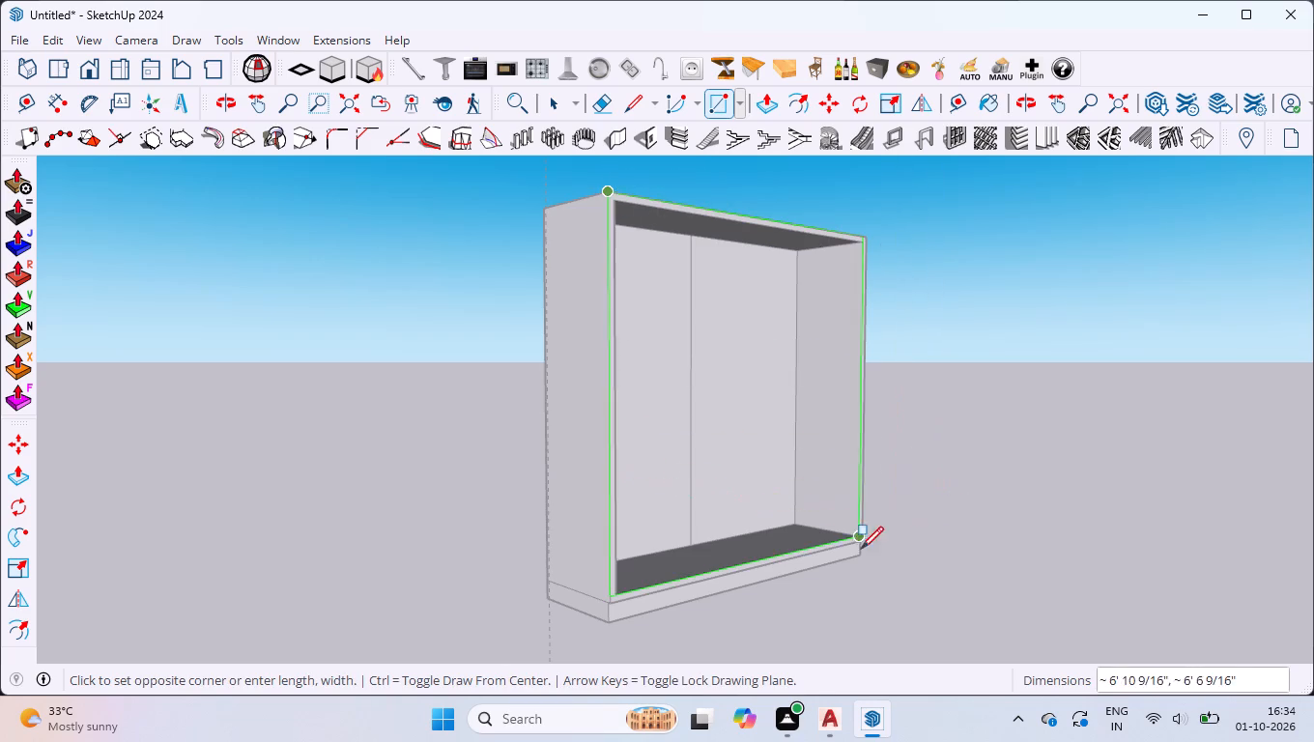
{"action": "left_click", "coordinate": [866, 542]}
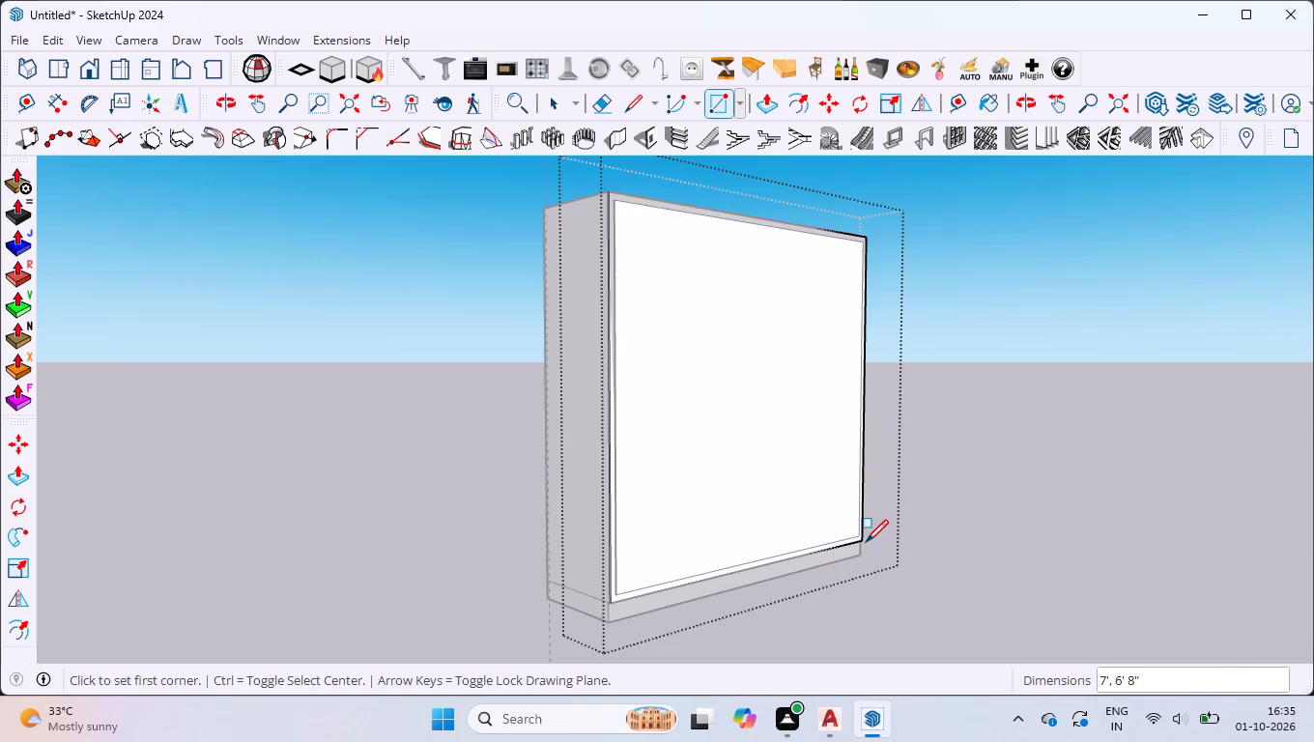
Pull the new front rectangle outward 36 mm to form a solid panel.
{"action": "key", "text": "space"}
{"action": "left_click", "coordinate": [709, 499]}
{"action": "double_click", "coordinate": [709, 499]}
{"action": "left_click", "coordinate": [709, 499]}
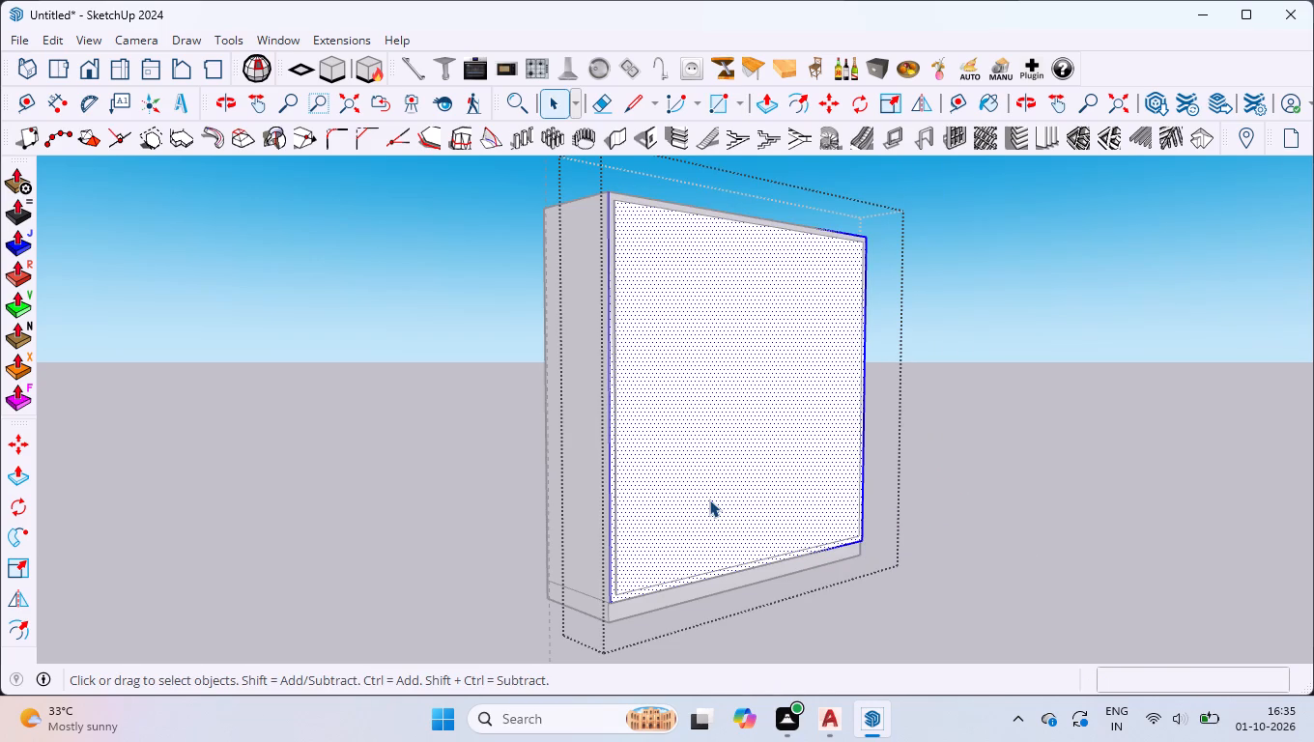
{"action": "scroll", "coordinate": [641, 192], "scroll_direction": "up", "scroll_amount": 3}
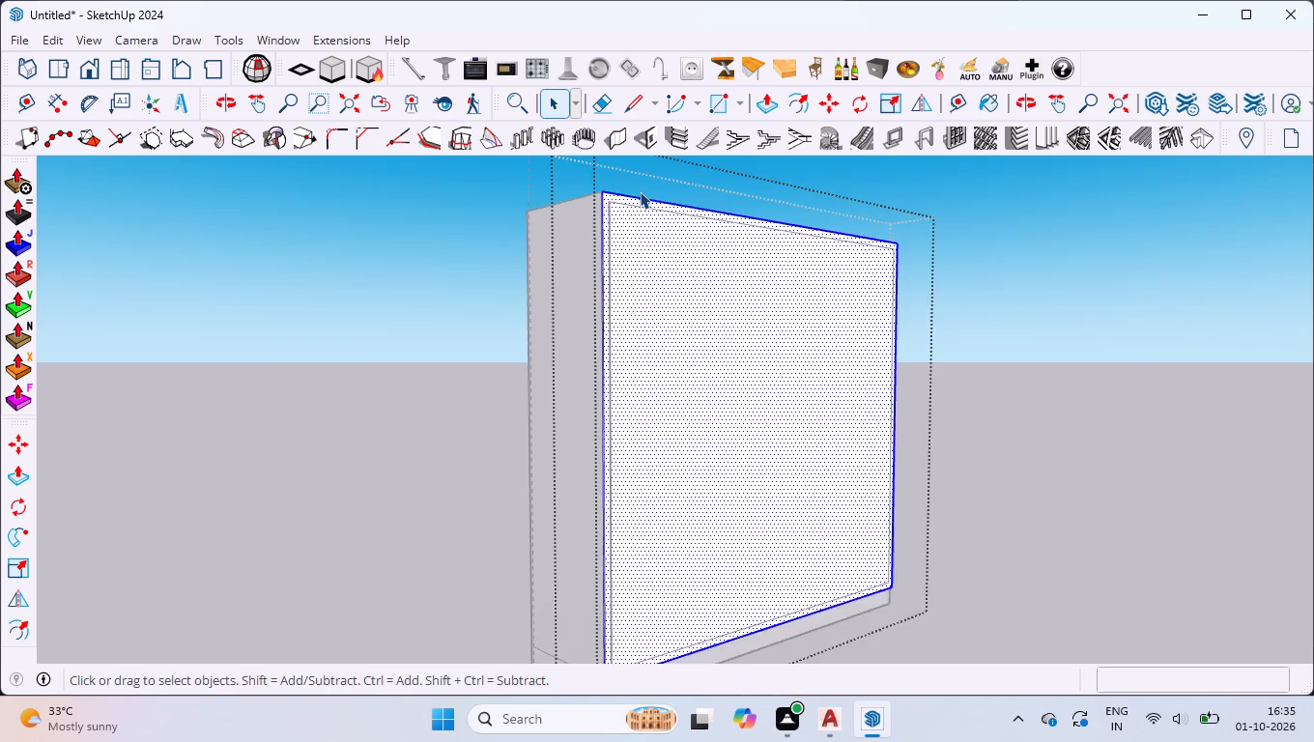
{"action": "scroll", "coordinate": [640, 191], "scroll_direction": "up", "scroll_amount": 7}
{"action": "scroll", "coordinate": [639, 294], "scroll_direction": "down", "scroll_amount": 3}
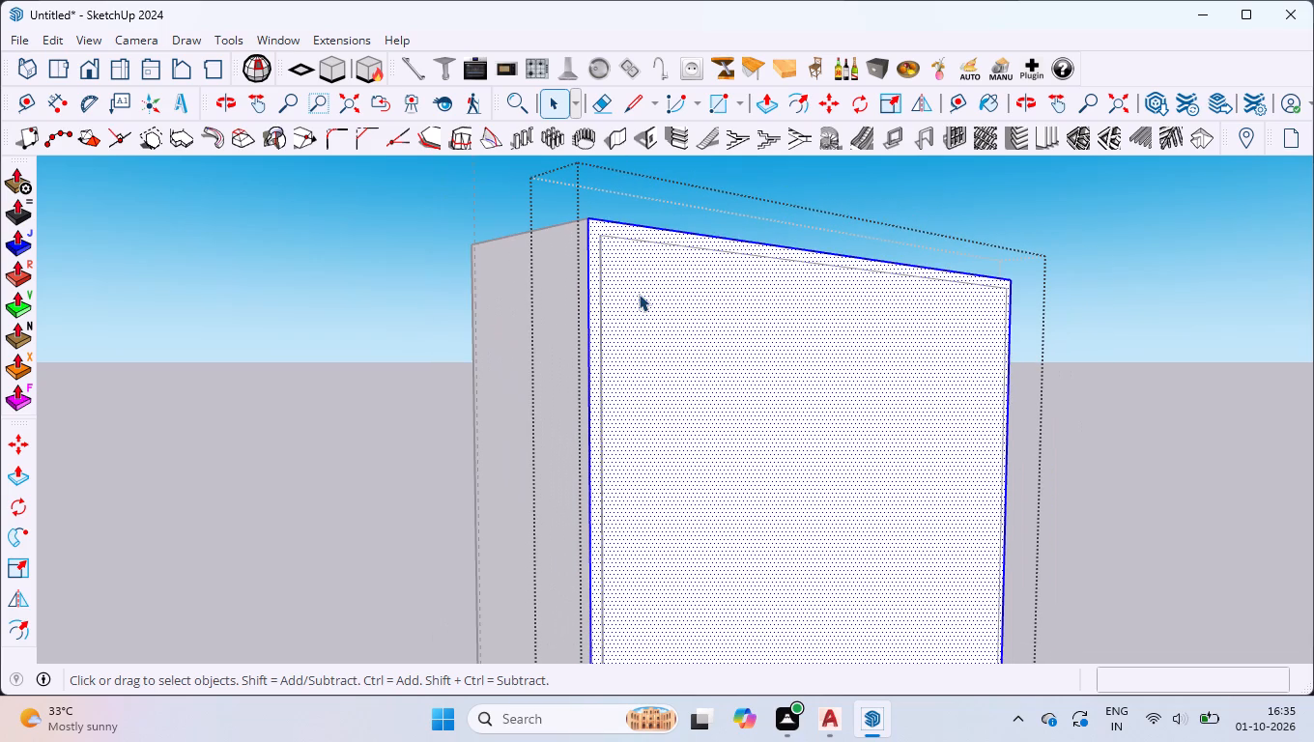
{"action": "key", "text": "p"}
{"action": "left_click", "coordinate": [639, 294]}
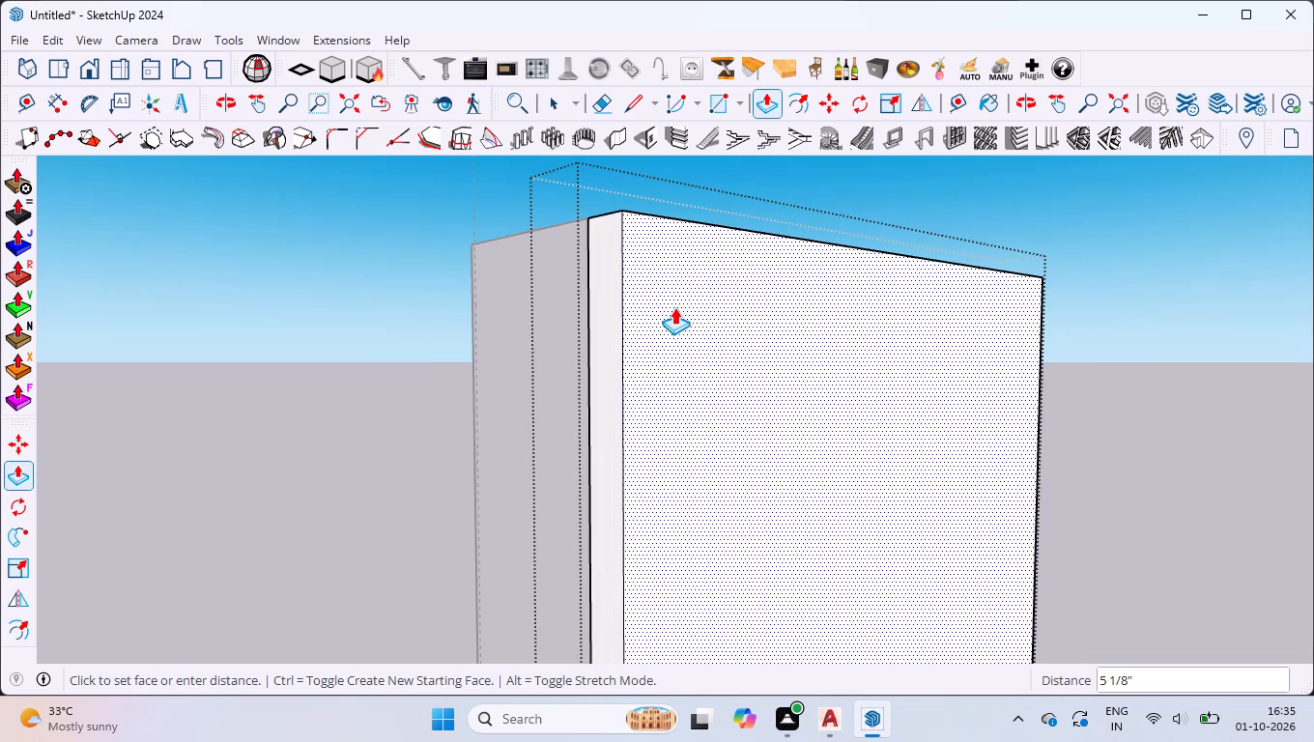
{"action": "type", "text": "36MM"}
{"action": "key", "text": "Return"}
{"action": "key", "text": "space"}
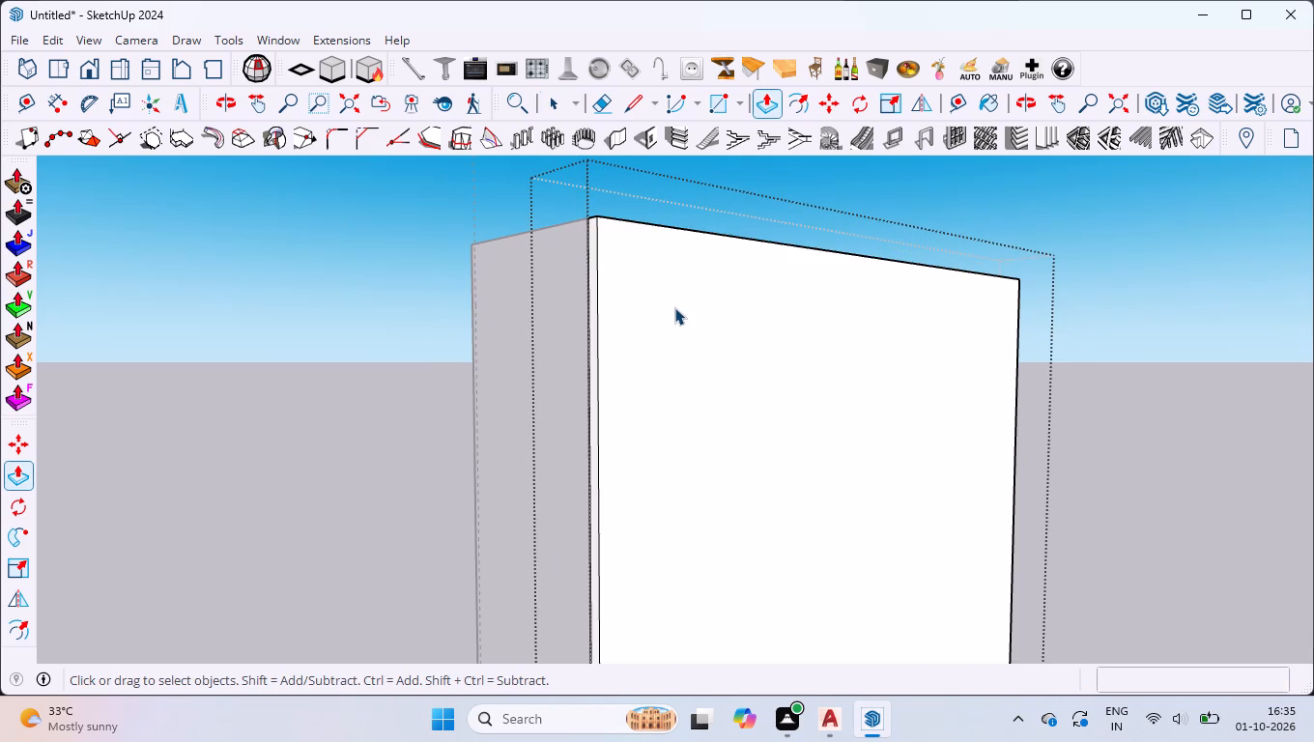
Offset the outline of the front panel's face inward by 36 mm.
{"action": "double_click", "coordinate": [674, 307]}
{"action": "key", "text": "f"}
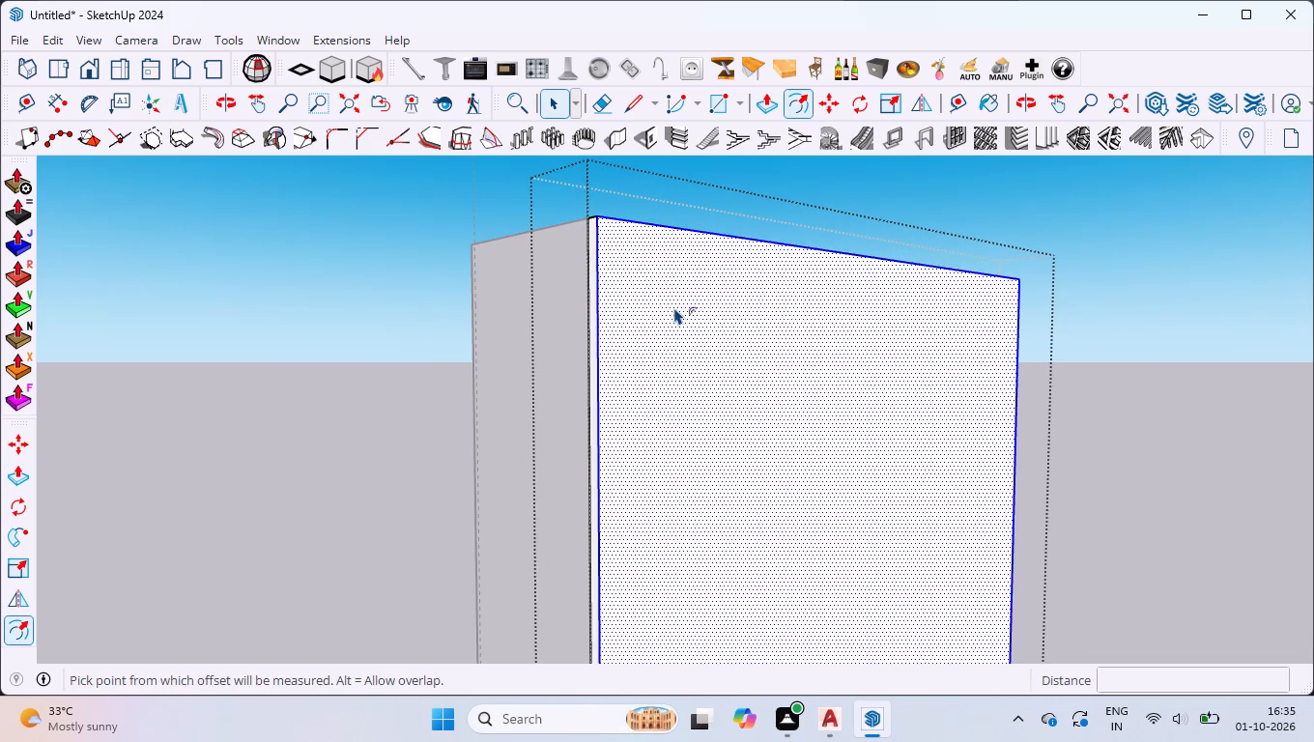
{"action": "left_click", "coordinate": [642, 317]}
{"action": "type", "text": "36MM"}
{"action": "key", "text": "Return"}
{"action": "key", "text": "space"}
Push the panel's inner face back through its full thickness to leave an open front frame, and exit the group.
{"action": "left_click", "coordinate": [653, 313]}
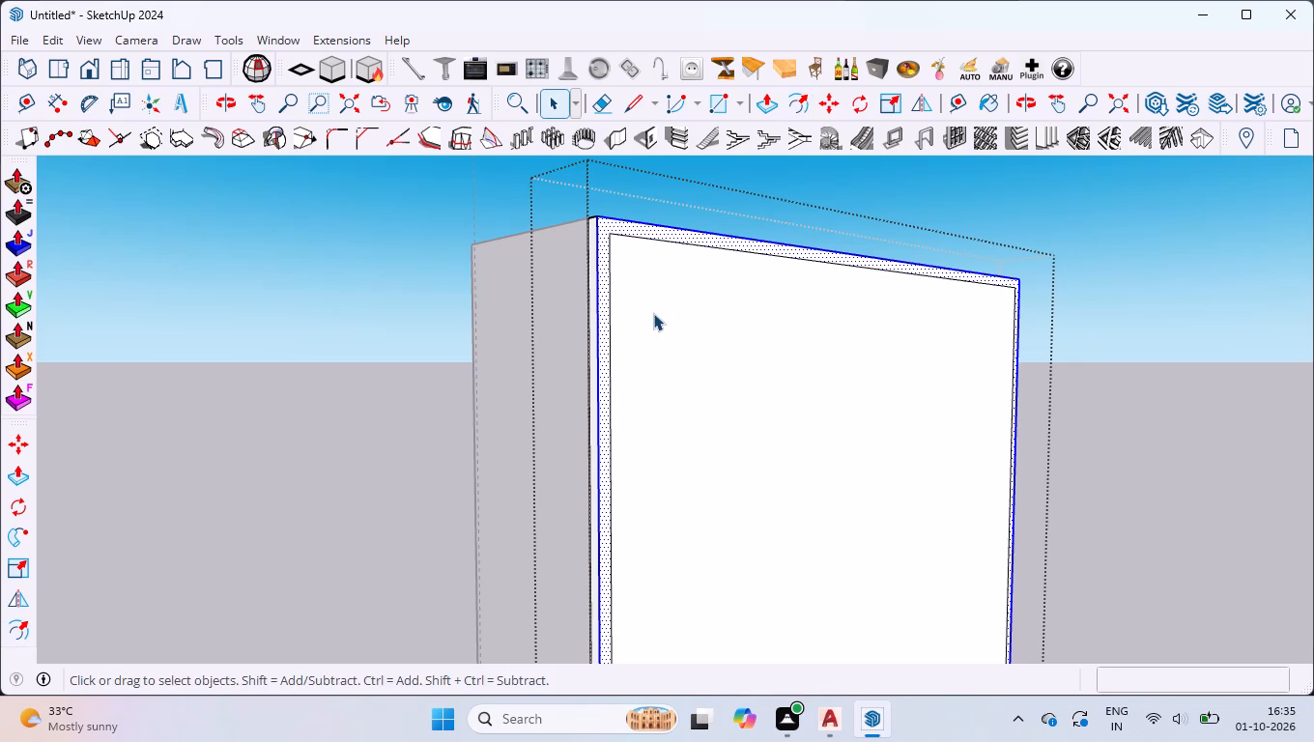
{"action": "key", "text": "p"}
{"action": "left_click", "coordinate": [653, 313]}
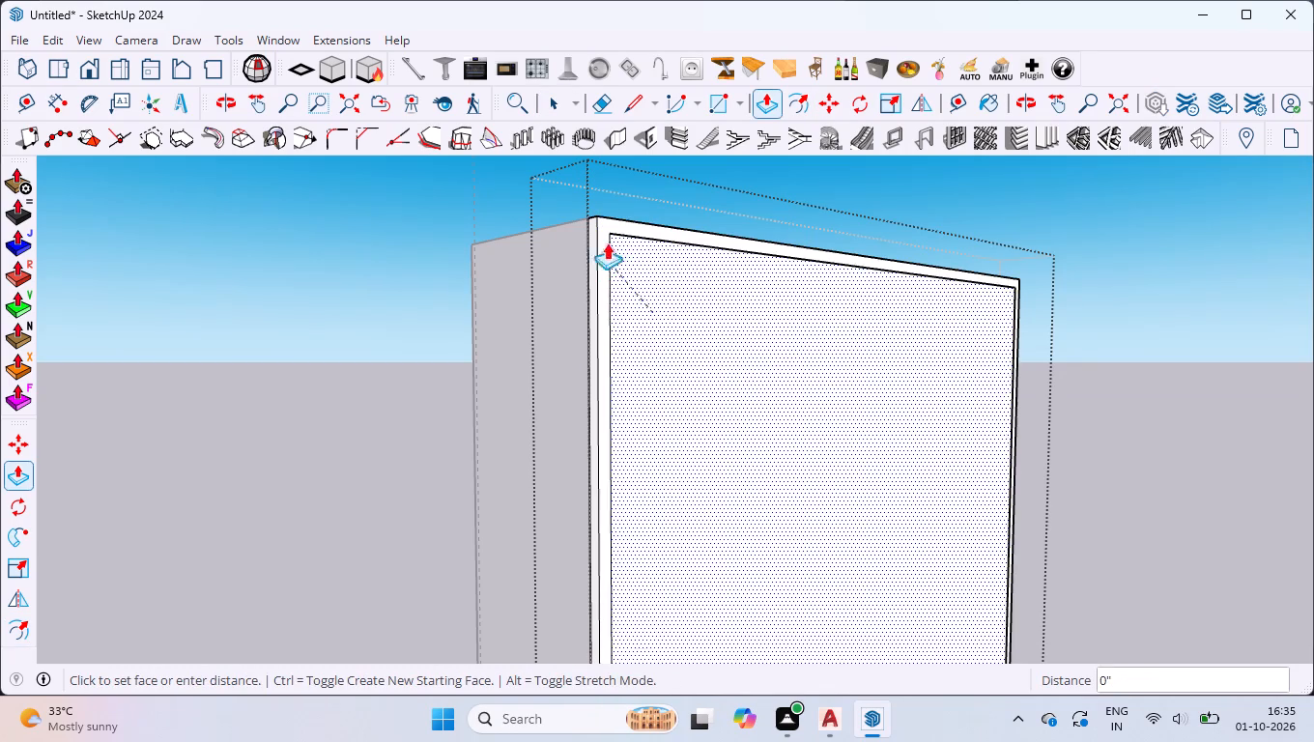
{"action": "scroll", "coordinate": [586, 203], "scroll_direction": "up", "scroll_amount": 3}
{"action": "middle_click_drag", "start_coordinate": [586, 203], "coordinate": [614, 353]}
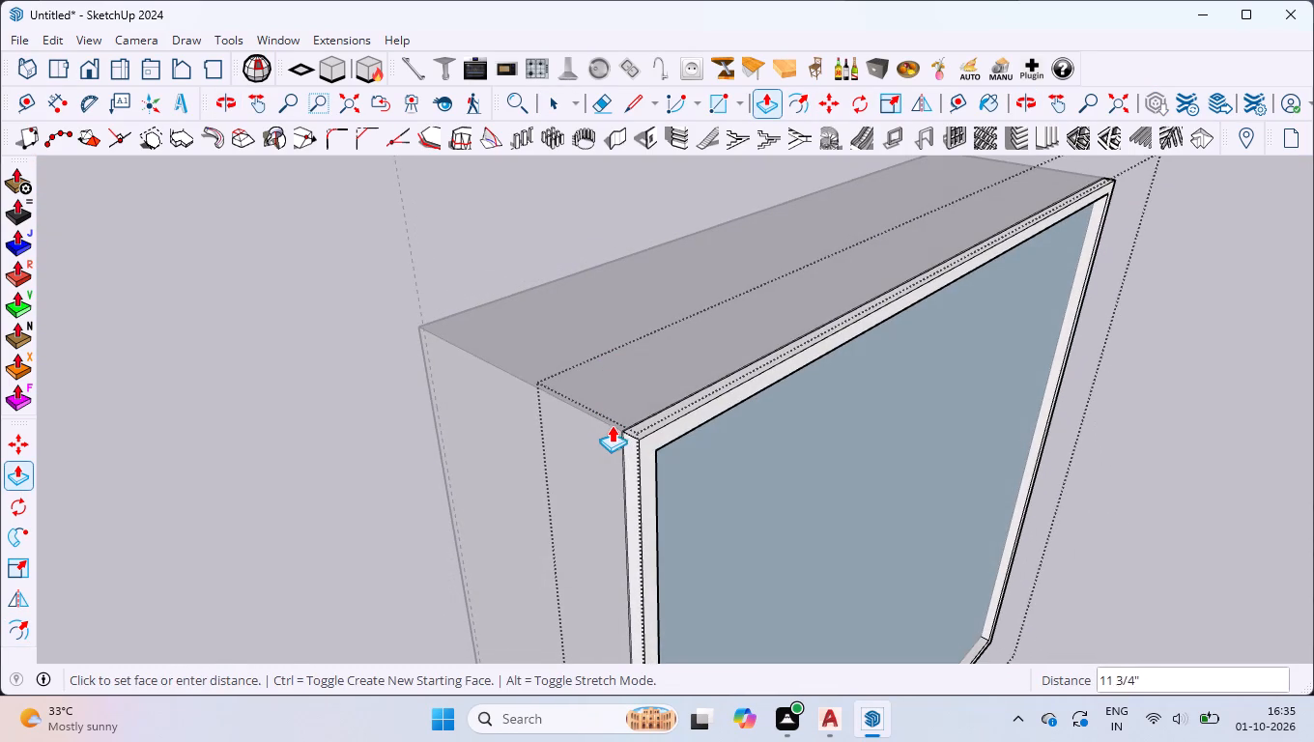
{"action": "left_click", "coordinate": [614, 425]}
{"action": "scroll", "coordinate": [562, 392], "scroll_direction": "down", "scroll_amount": 4}
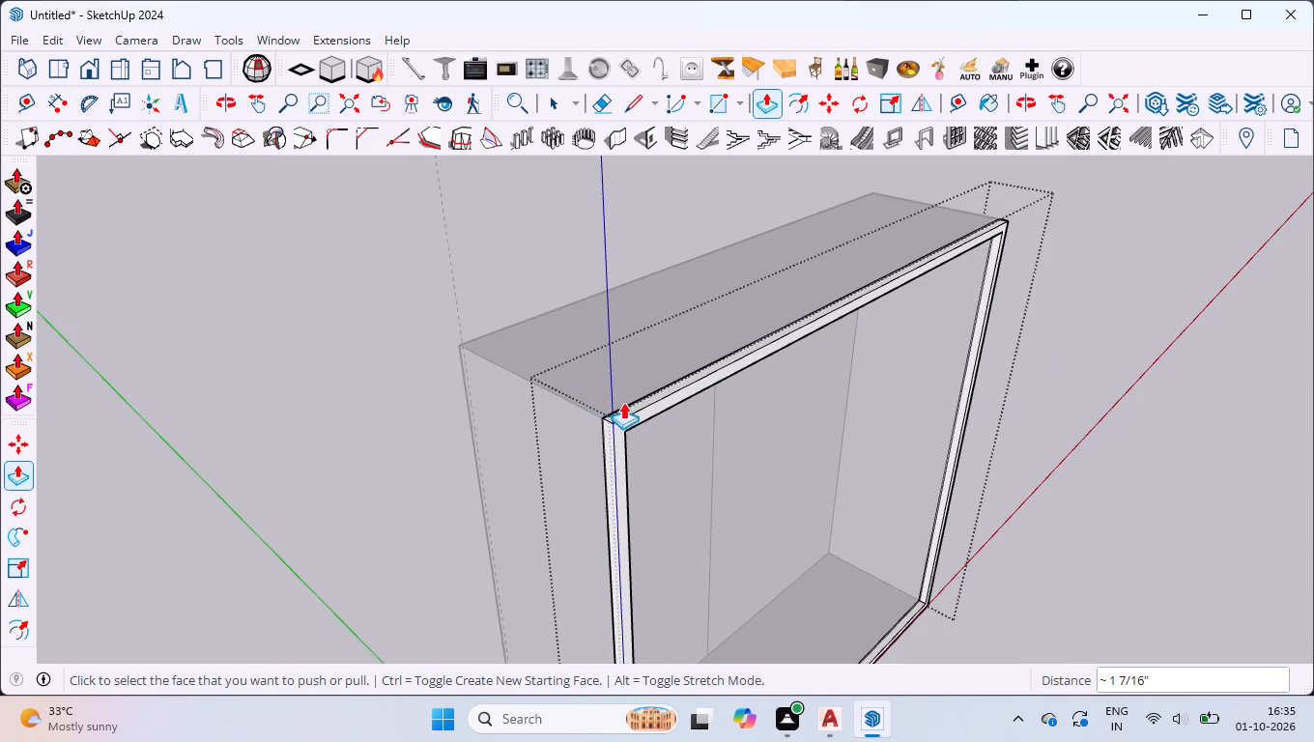
{"action": "key", "text": "space"}
{"action": "scroll", "coordinate": [581, 332], "scroll_direction": "down", "scroll_amount": 9}
{"action": "left_click", "coordinate": [986, 645]}
Inside the front frame group, dimension the thickness of the frame along its bottom side edge.
{"action": "scroll", "coordinate": [665, 516], "scroll_direction": "down", "scroll_amount": 2}
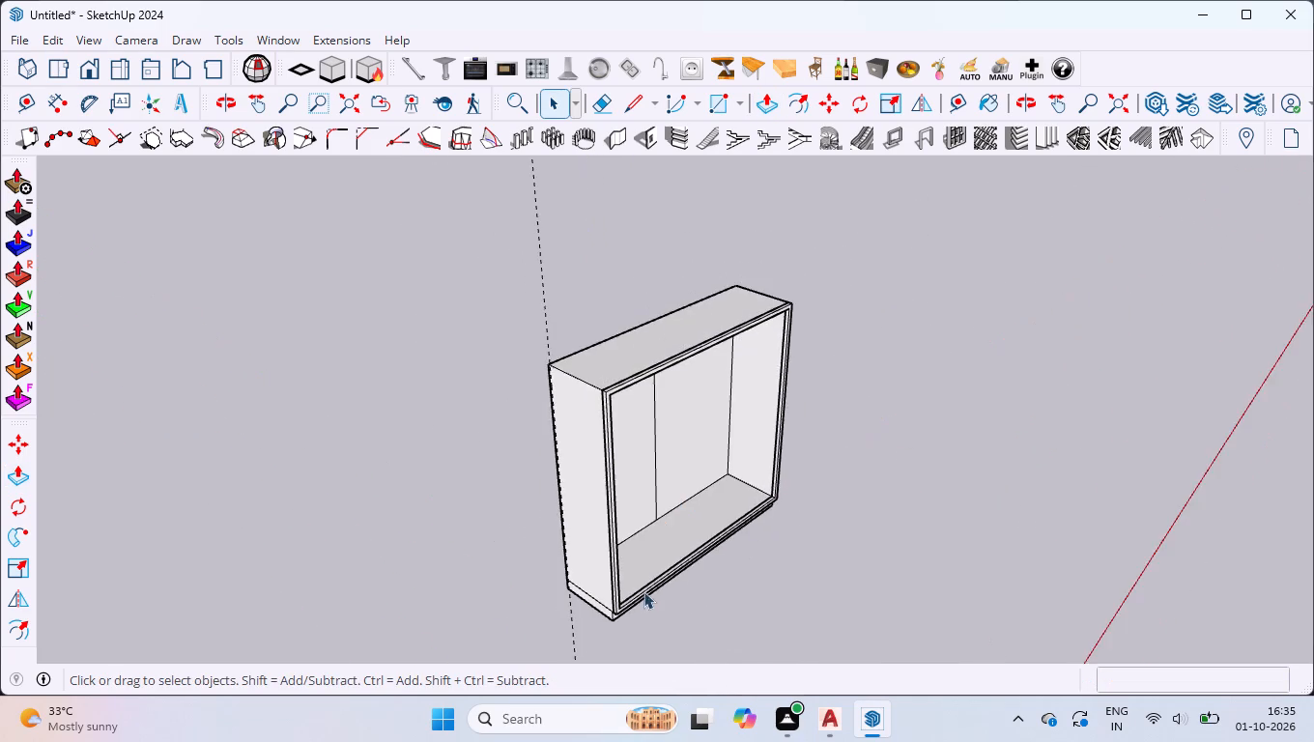
{"action": "scroll", "coordinate": [643, 594], "scroll_direction": "up", "scroll_amount": 20}
{"action": "scroll", "coordinate": [643, 594], "scroll_direction": "up", "scroll_amount": 9}
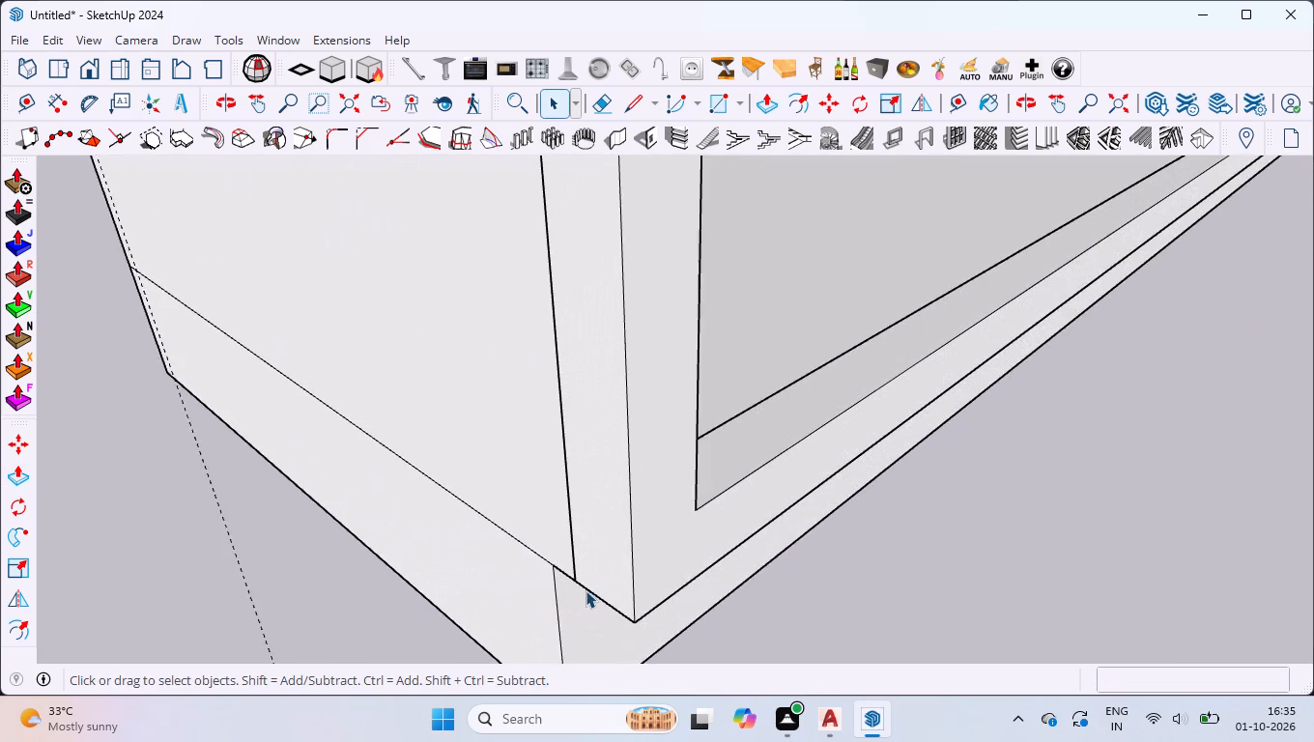
{"action": "scroll", "coordinate": [586, 590], "scroll_direction": "up", "scroll_amount": 2}
{"action": "middle_click_drag", "start_coordinate": [586, 590], "coordinate": [739, 429]}
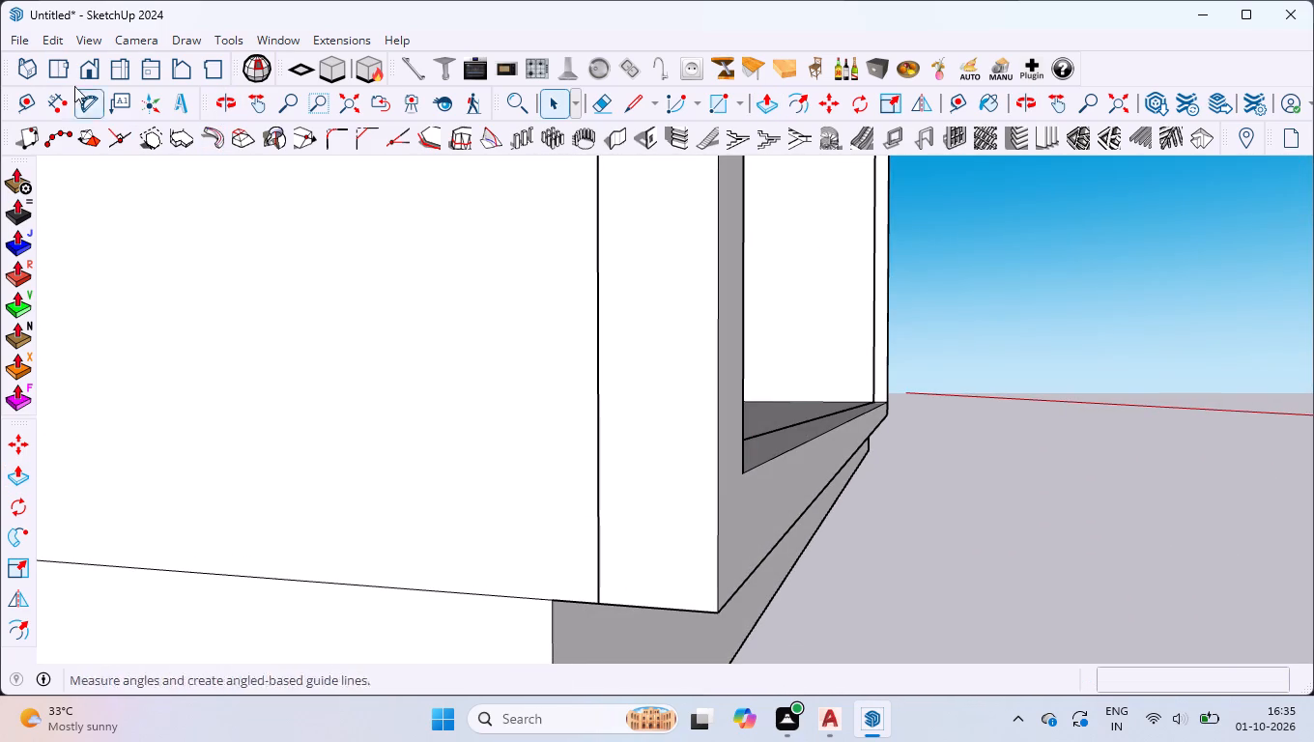
{"action": "left_click", "coordinate": [57, 111]}
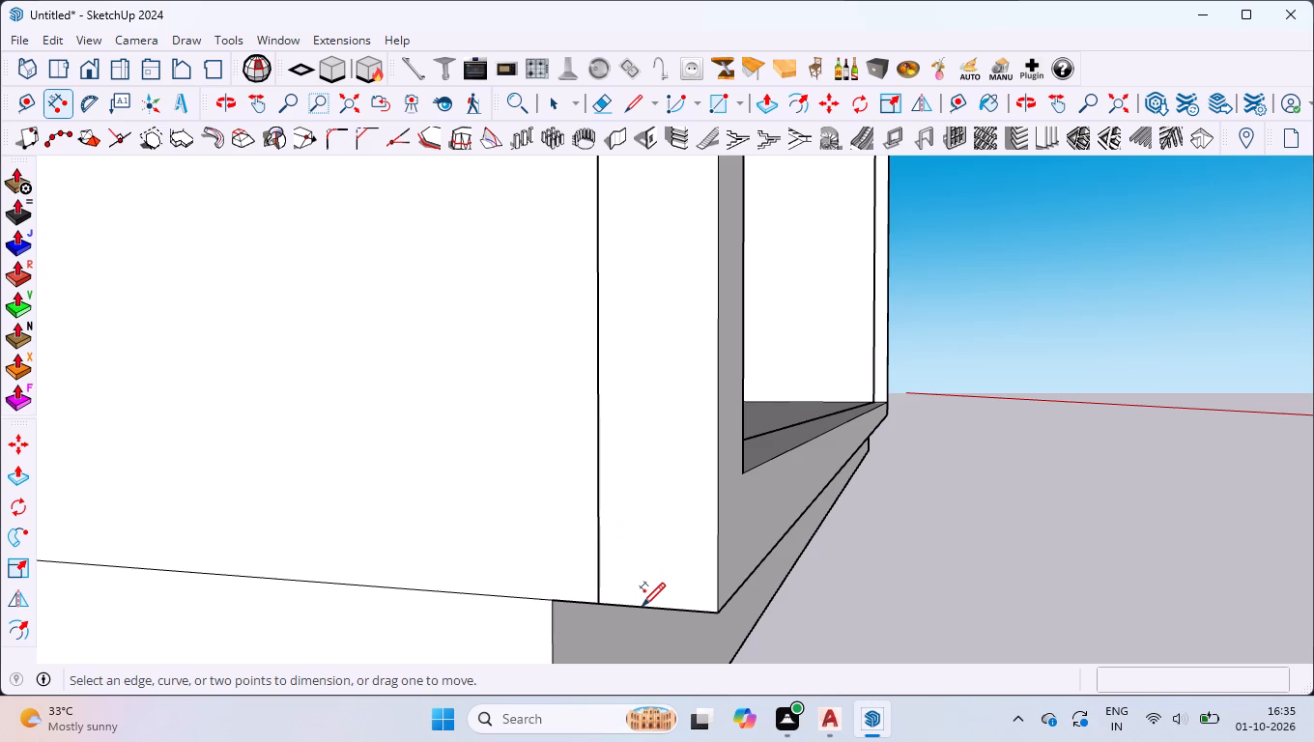
{"action": "key", "text": "space"}
{"action": "left_click", "coordinate": [639, 589]}
{"action": "double_click", "coordinate": [640, 588]}
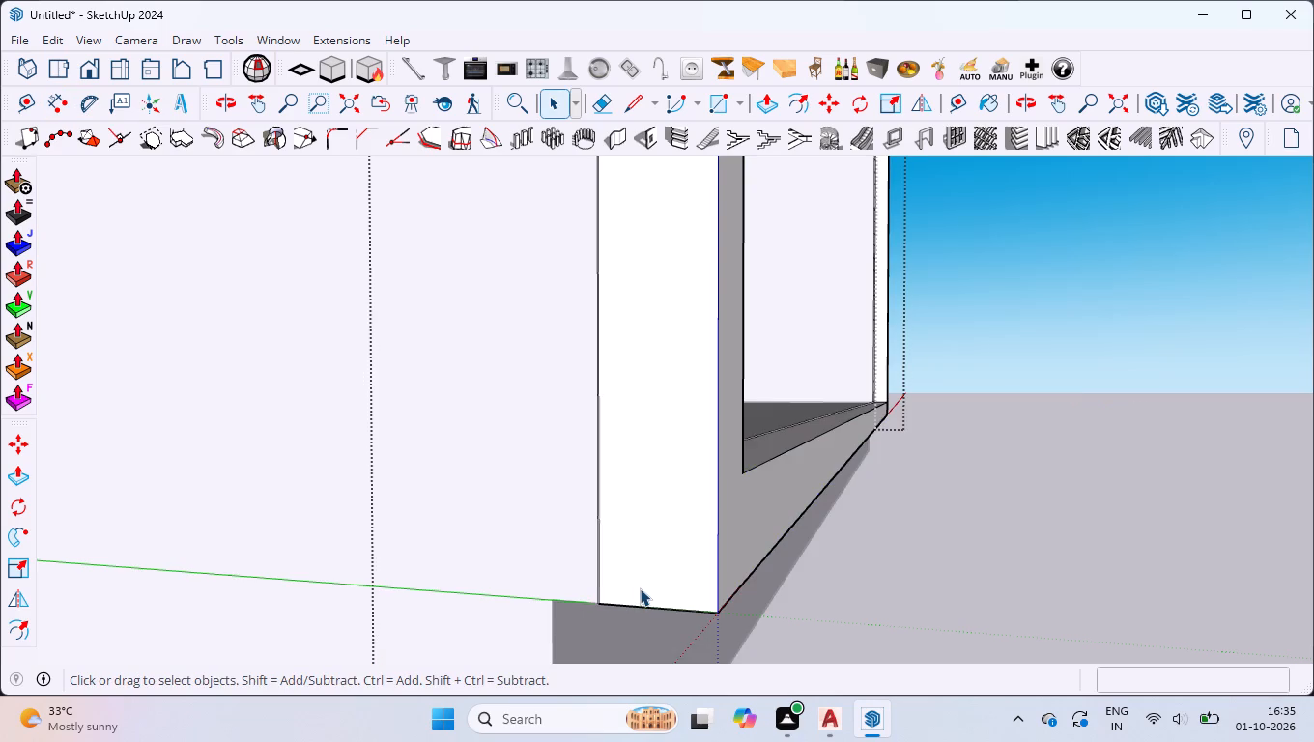
{"action": "left_click", "coordinate": [640, 588]}
{"action": "left_click", "coordinate": [857, 570]}
{"action": "left_click", "coordinate": [693, 538]}
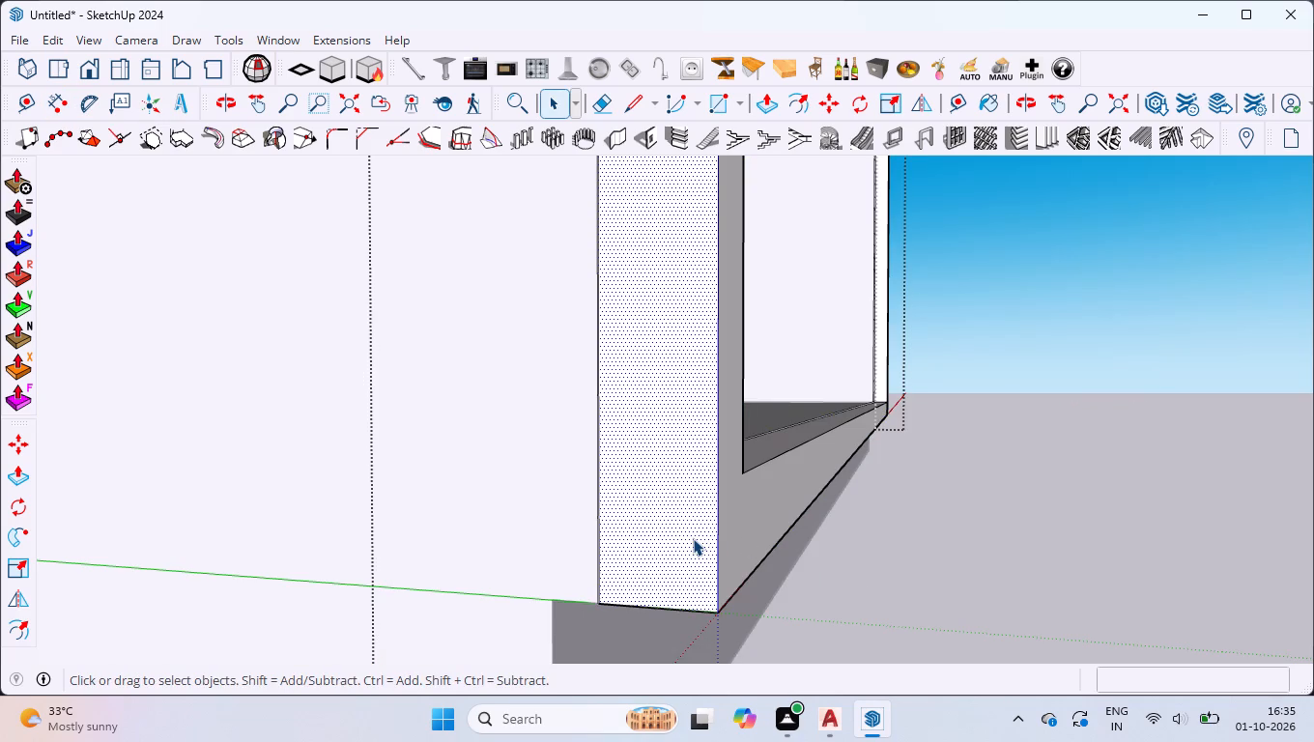
{"action": "left_click", "coordinate": [55, 103]}
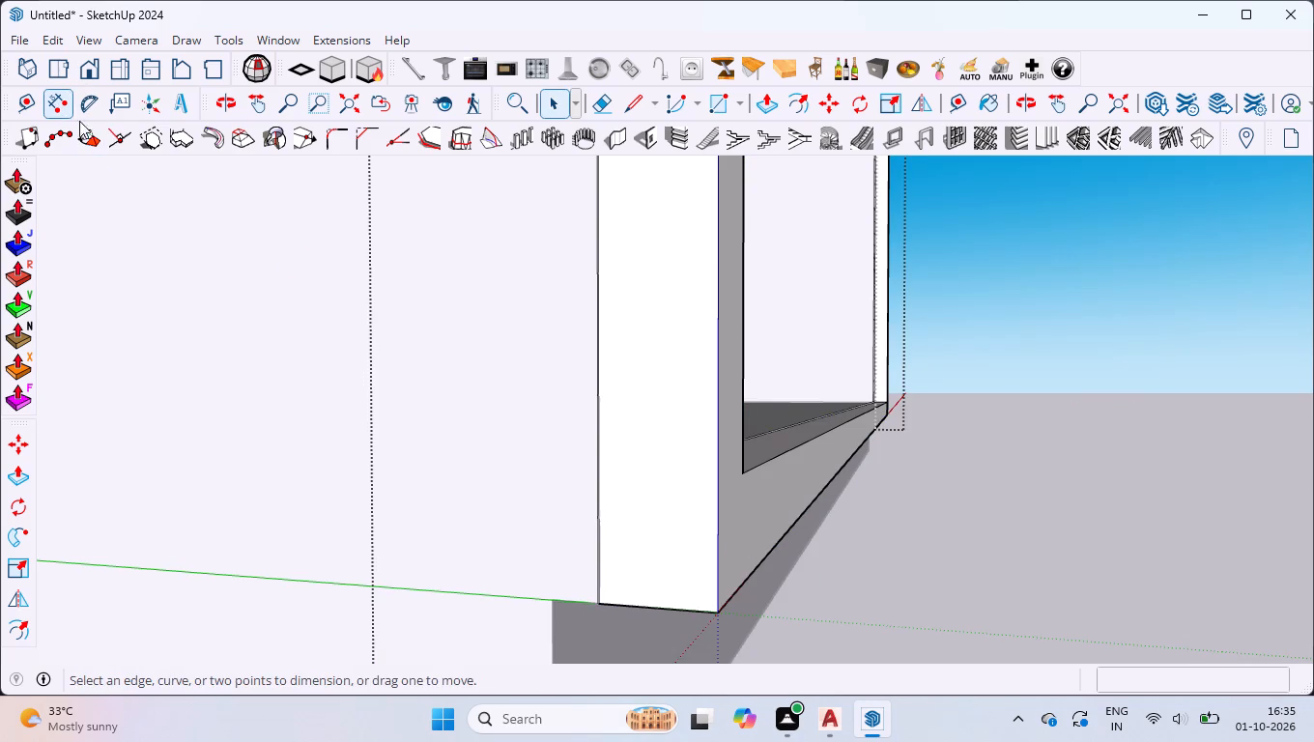
{"action": "left_click", "coordinate": [634, 604]}
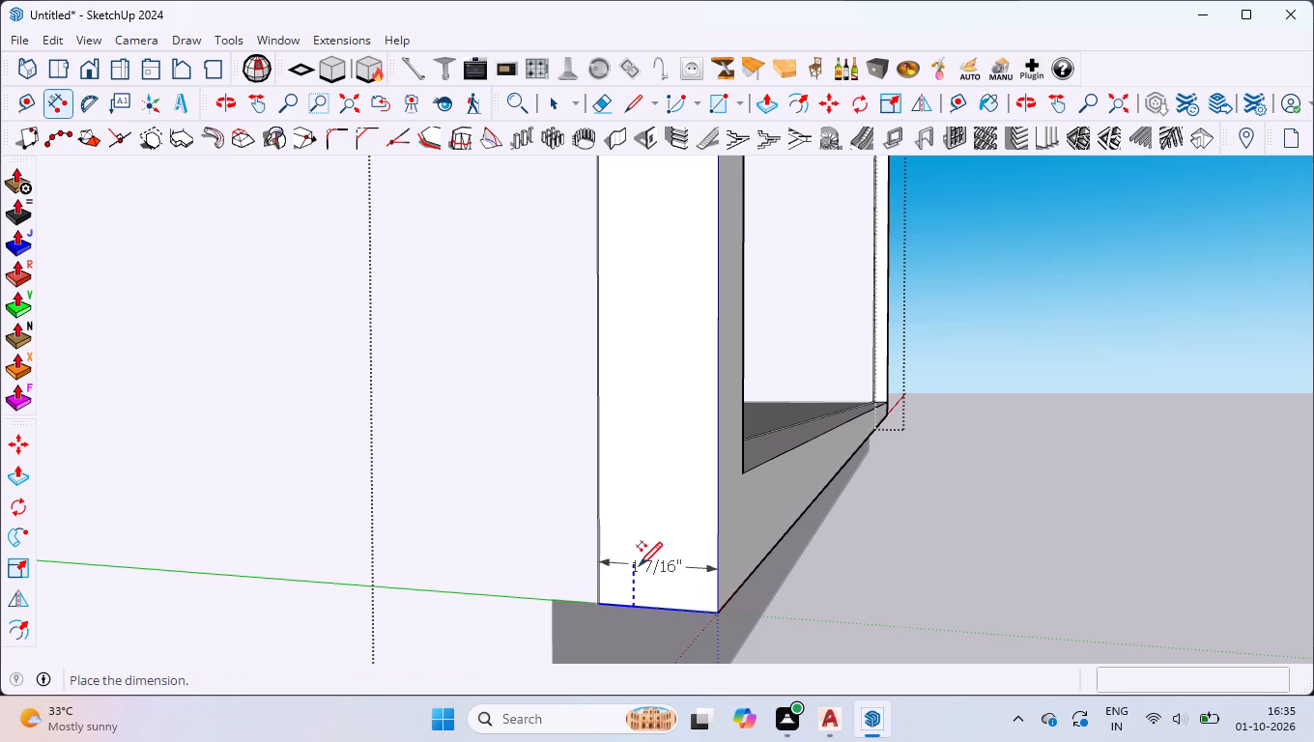
{"action": "left_click", "coordinate": [639, 564]}
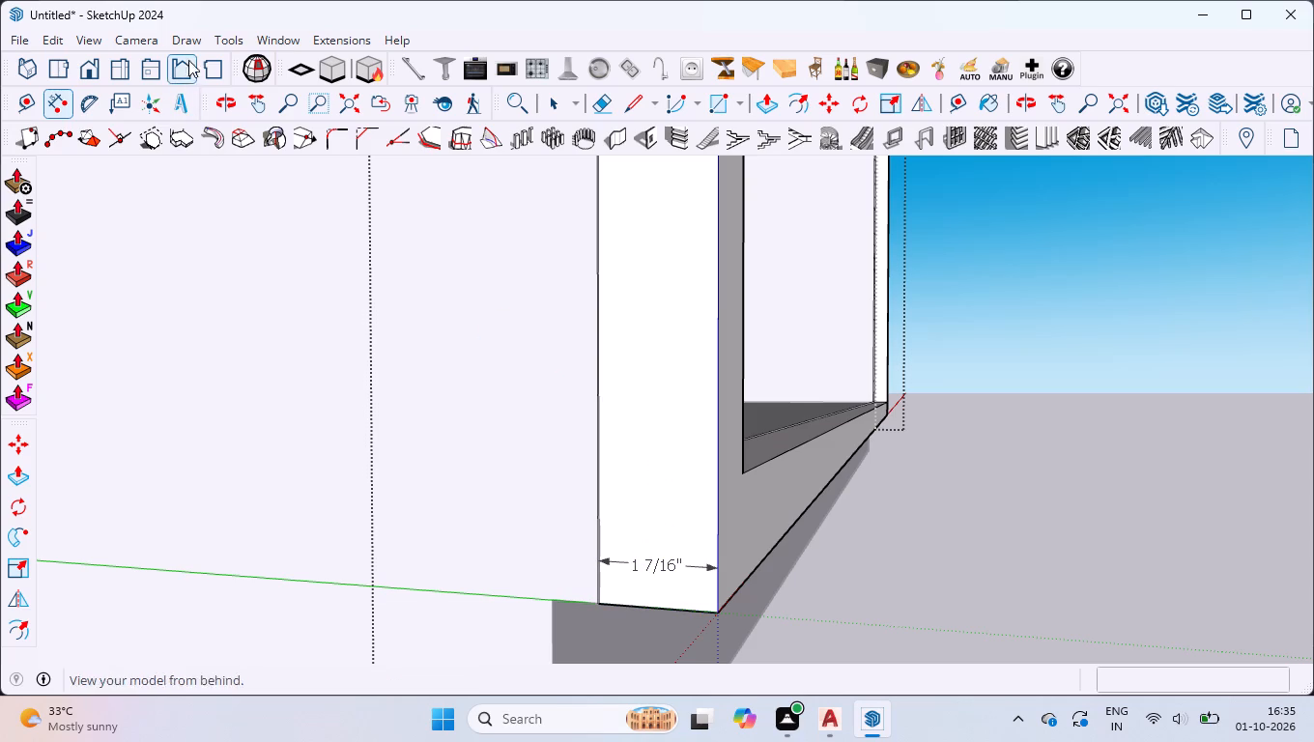
Change the model's measurement unit format to Decimal and the length unit to inches.
{"action": "left_click", "coordinate": [298, 42]}
{"action": "left_click", "coordinate": [308, 131]}
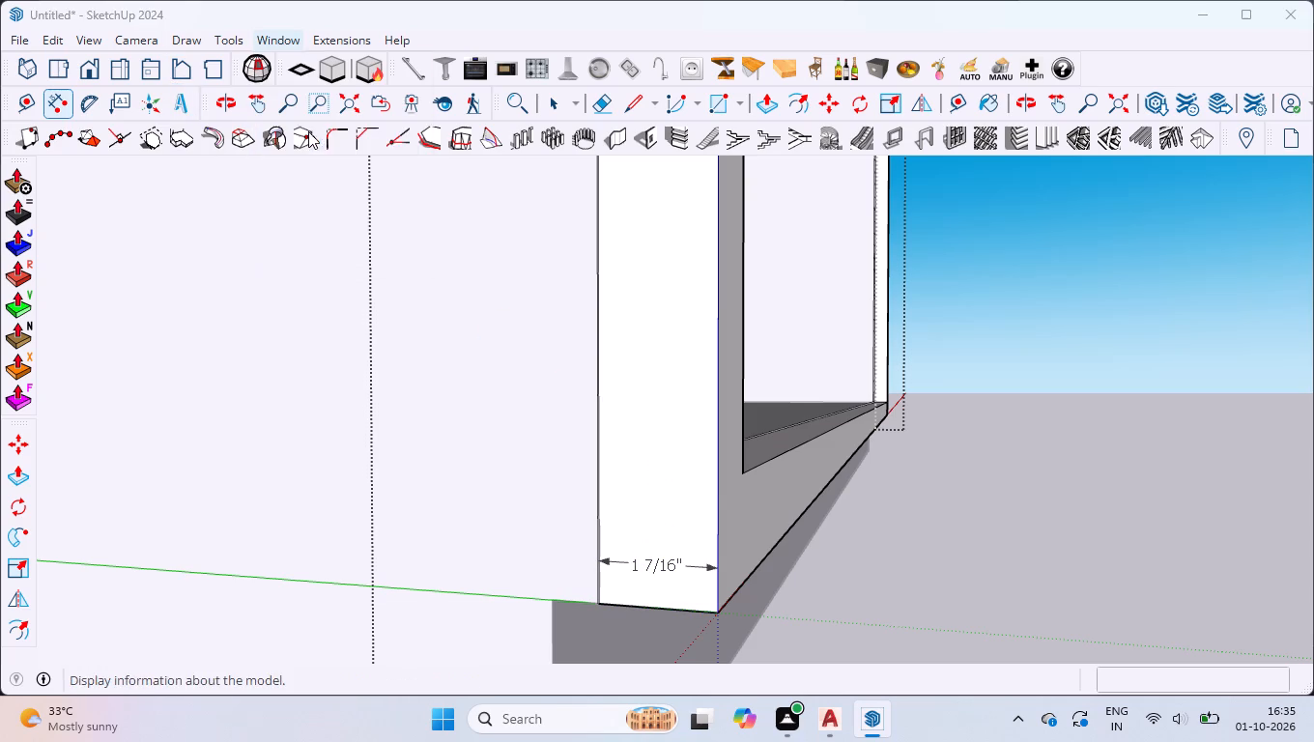
{"action": "left_click", "coordinate": [632, 248]}
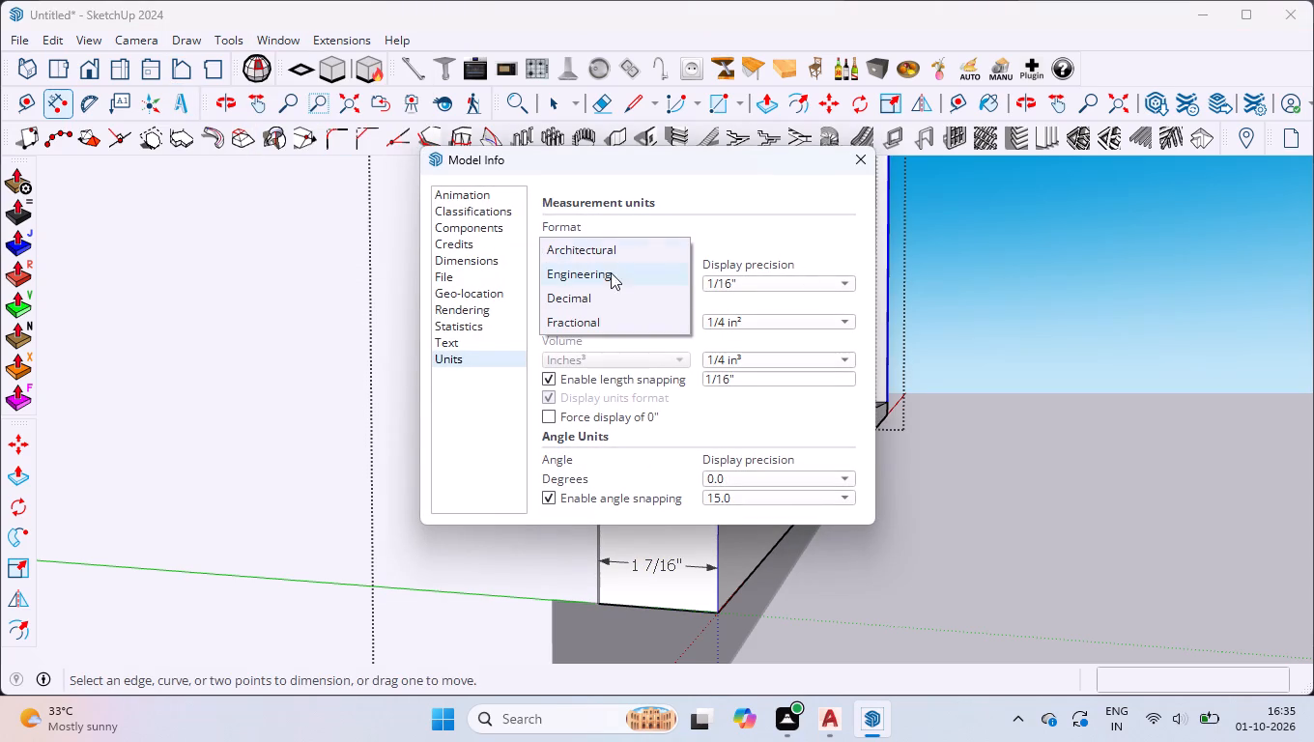
{"action": "left_click", "coordinate": [596, 298]}
{"action": "left_click", "coordinate": [596, 290]}
{"action": "left_click", "coordinate": [584, 303]}
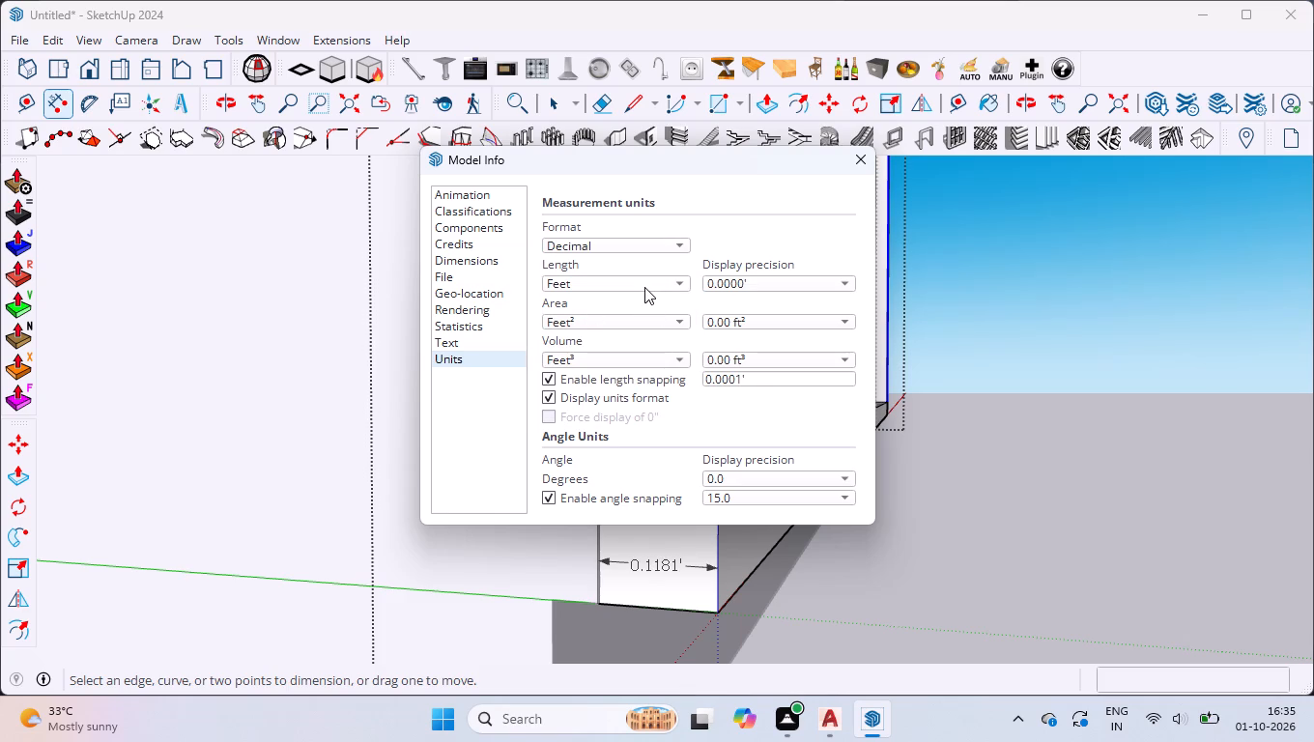
{"action": "left_click", "coordinate": [718, 283]}
{"action": "left_click", "coordinate": [730, 217]}
{"action": "left_click", "coordinate": [632, 286]}
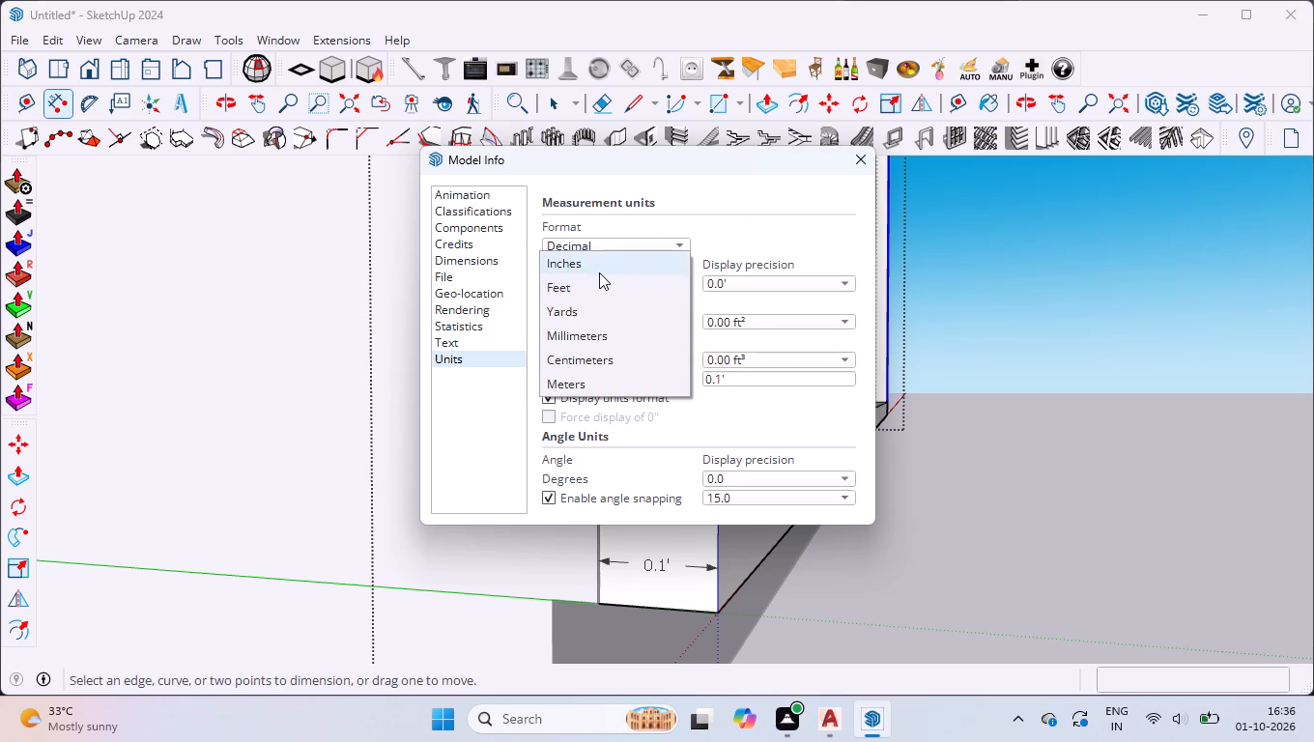
{"action": "left_click", "coordinate": [599, 272]}
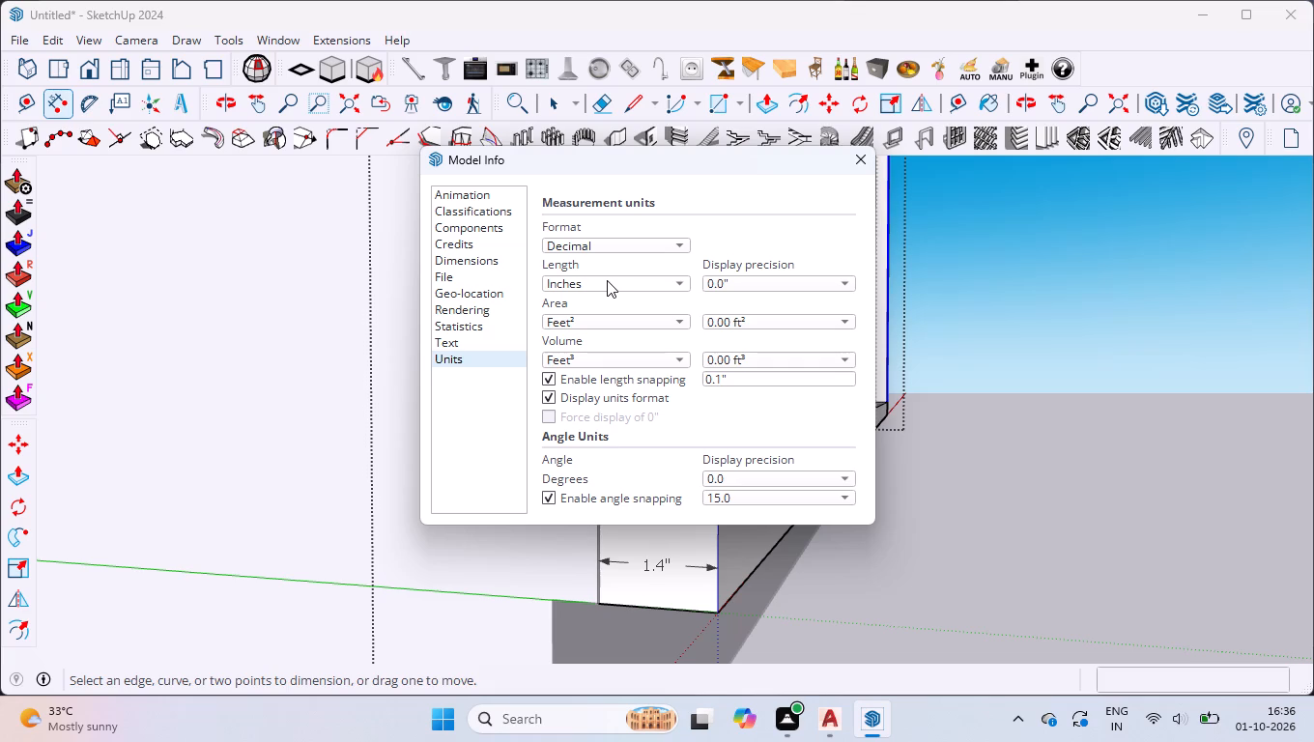
Try several display precisions for lengths, settle on two decimal places (0.00"), and close the model settings.
{"action": "left_click", "coordinate": [781, 292]}
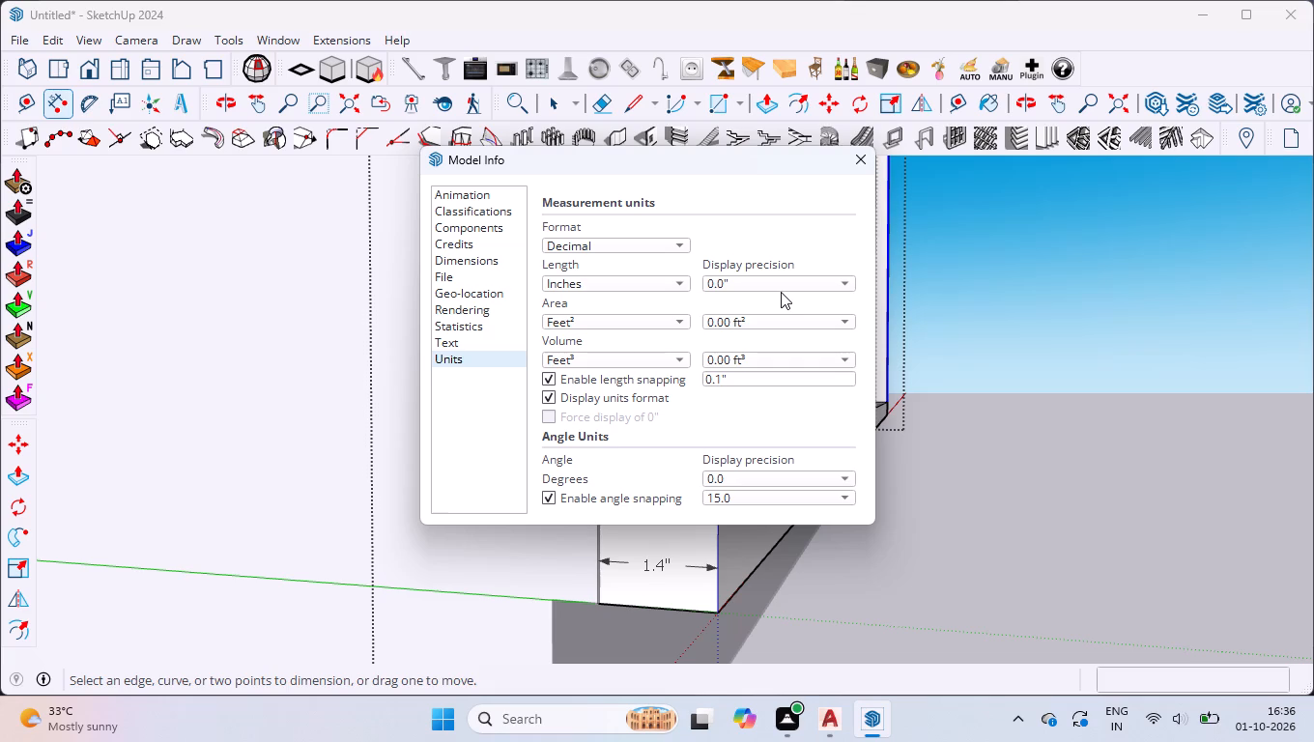
{"action": "left_click", "coordinate": [786, 280]}
{"action": "left_click", "coordinate": [763, 329]}
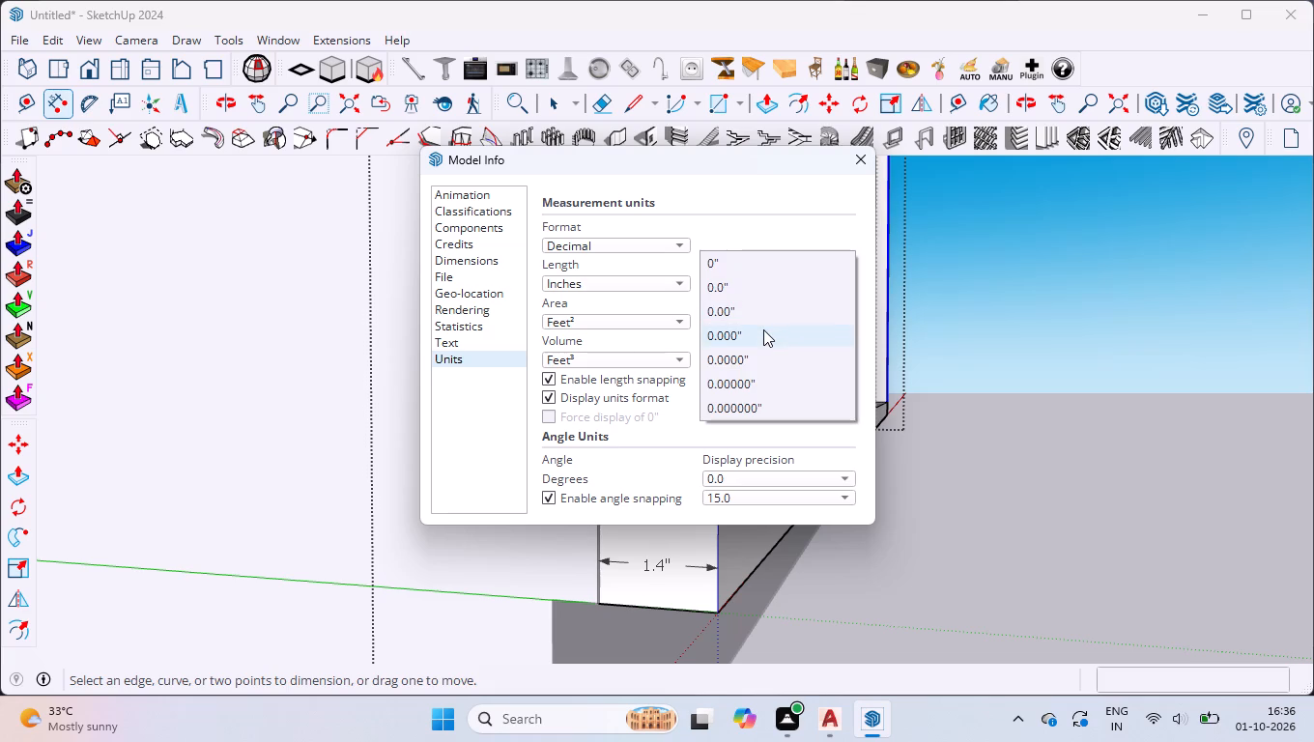
{"action": "left_click", "coordinate": [763, 279]}
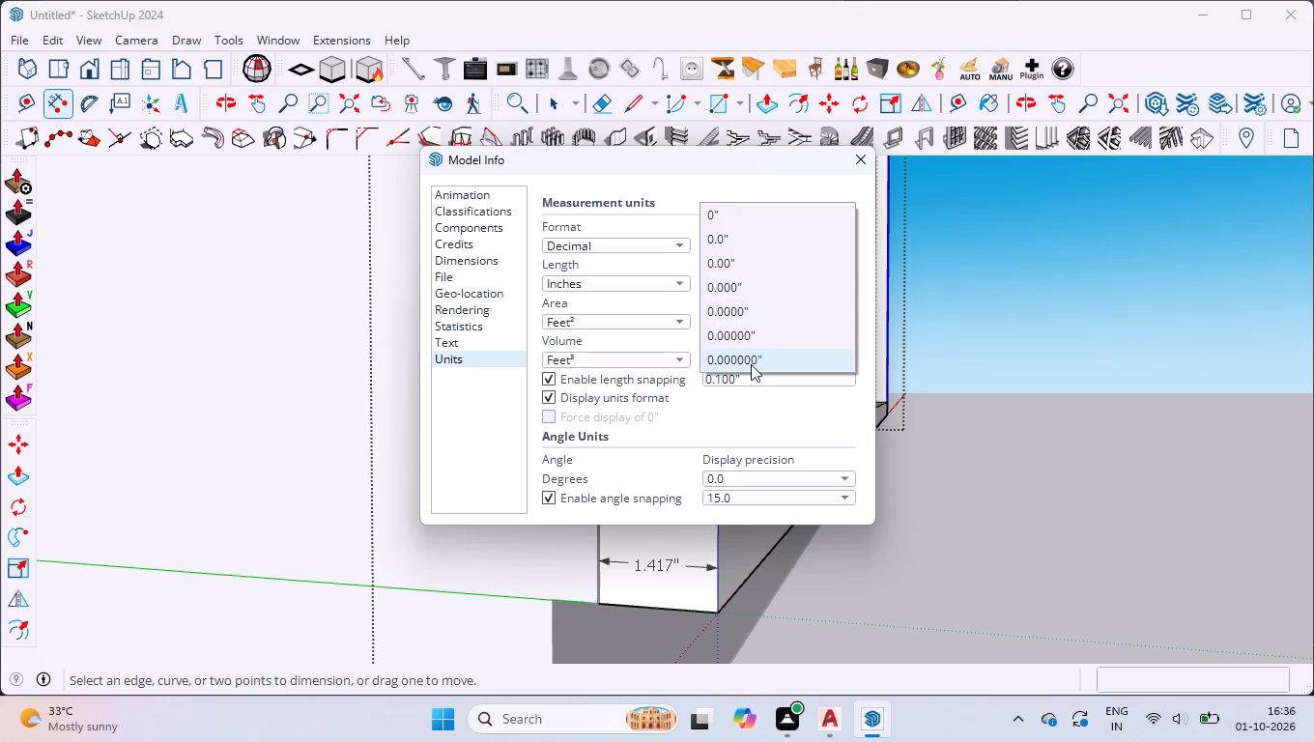
{"action": "left_click", "coordinate": [751, 364]}
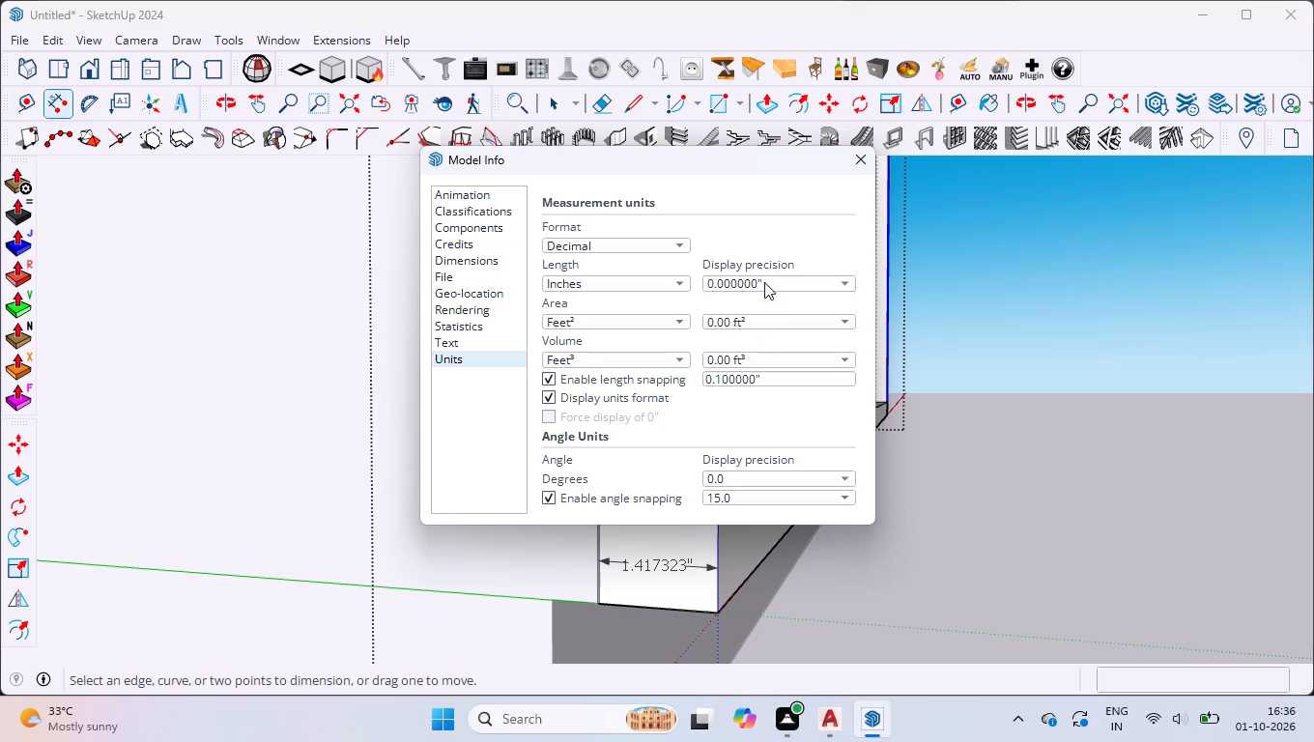
{"action": "left_click", "coordinate": [764, 282]}
{"action": "left_click", "coordinate": [743, 156]}
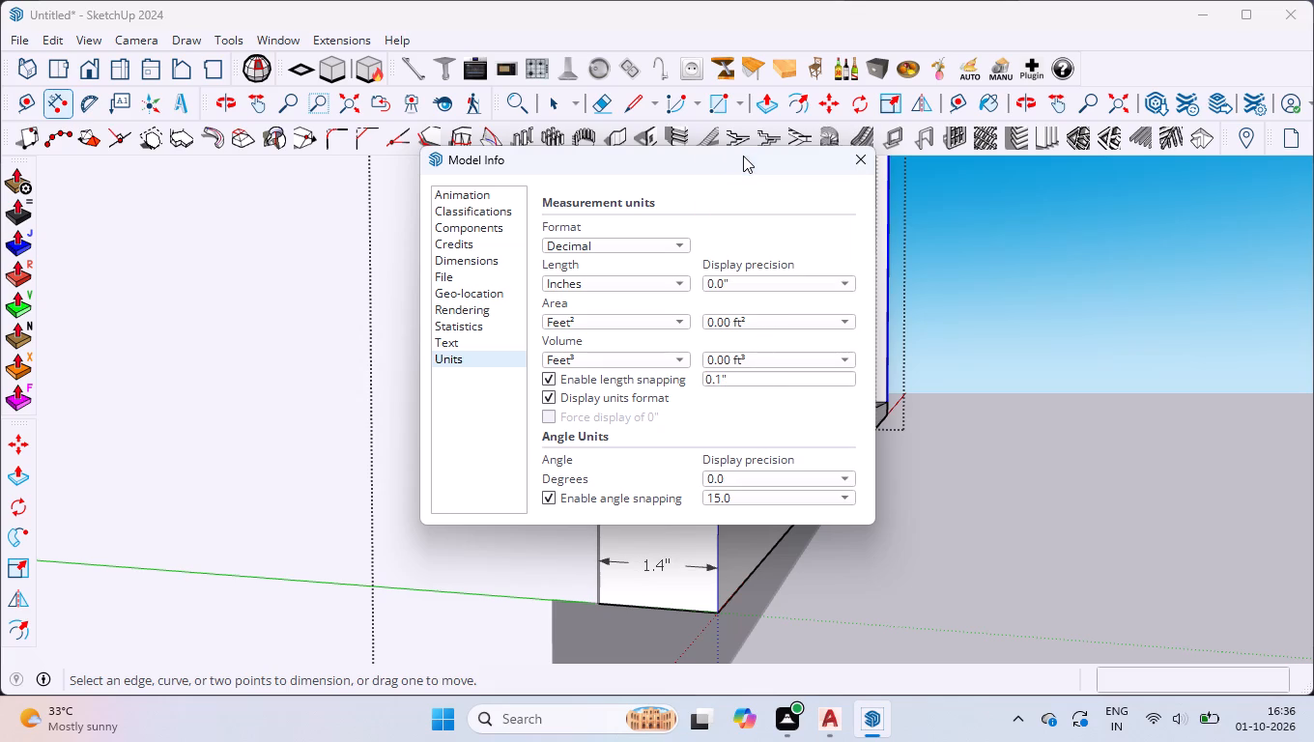
{"action": "left_click", "coordinate": [735, 280]}
{"action": "left_click", "coordinate": [720, 311]}
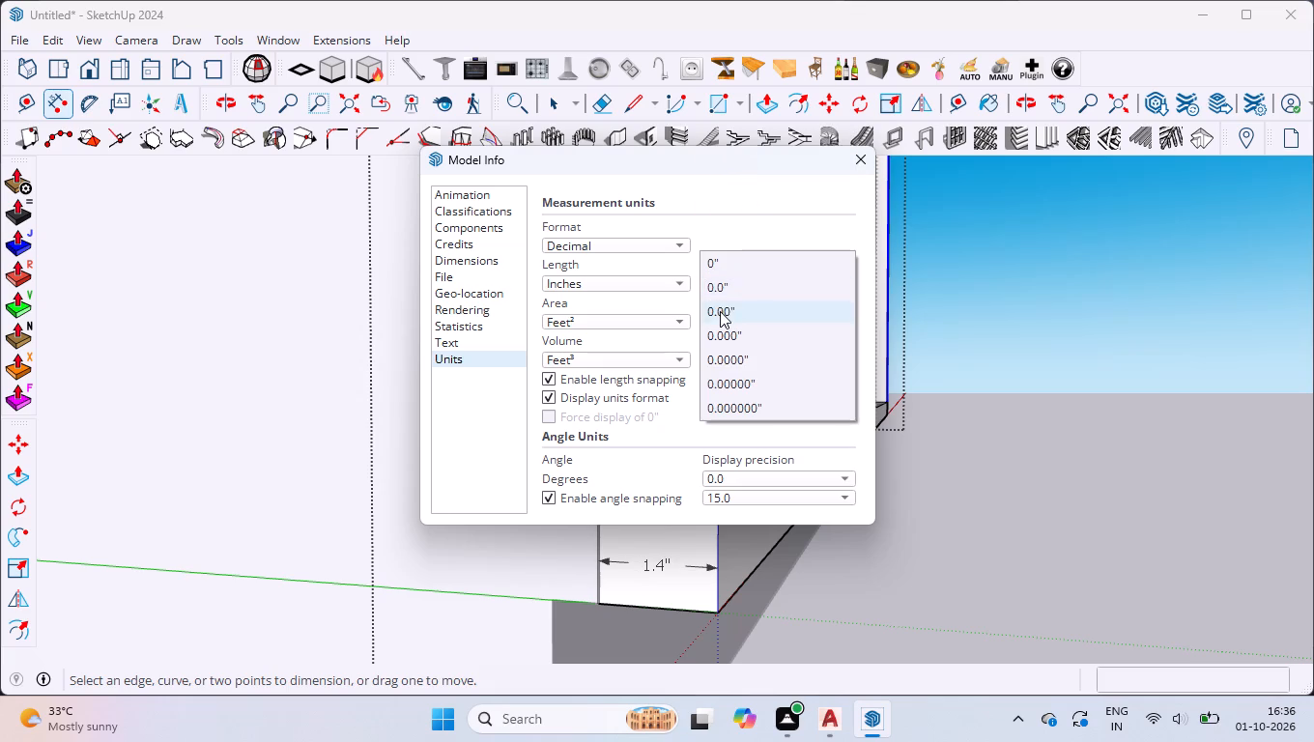
{"action": "left_click", "coordinate": [860, 162]}
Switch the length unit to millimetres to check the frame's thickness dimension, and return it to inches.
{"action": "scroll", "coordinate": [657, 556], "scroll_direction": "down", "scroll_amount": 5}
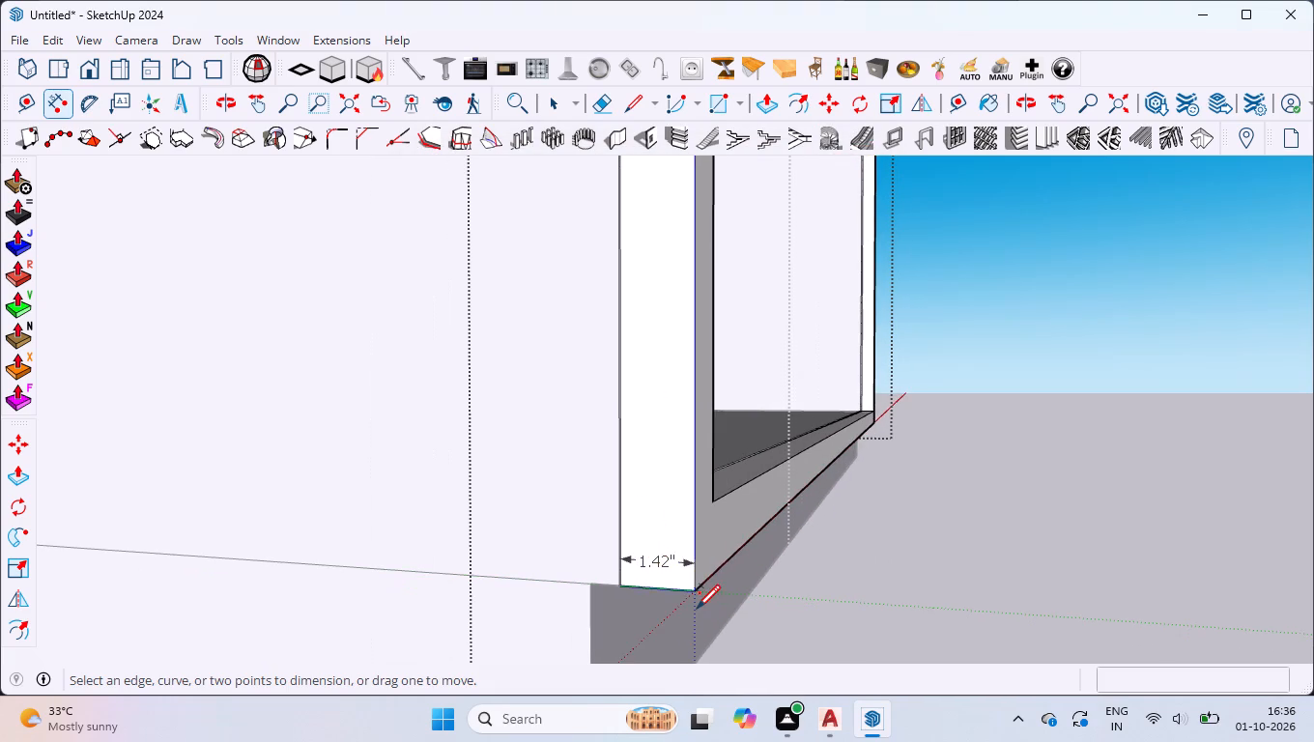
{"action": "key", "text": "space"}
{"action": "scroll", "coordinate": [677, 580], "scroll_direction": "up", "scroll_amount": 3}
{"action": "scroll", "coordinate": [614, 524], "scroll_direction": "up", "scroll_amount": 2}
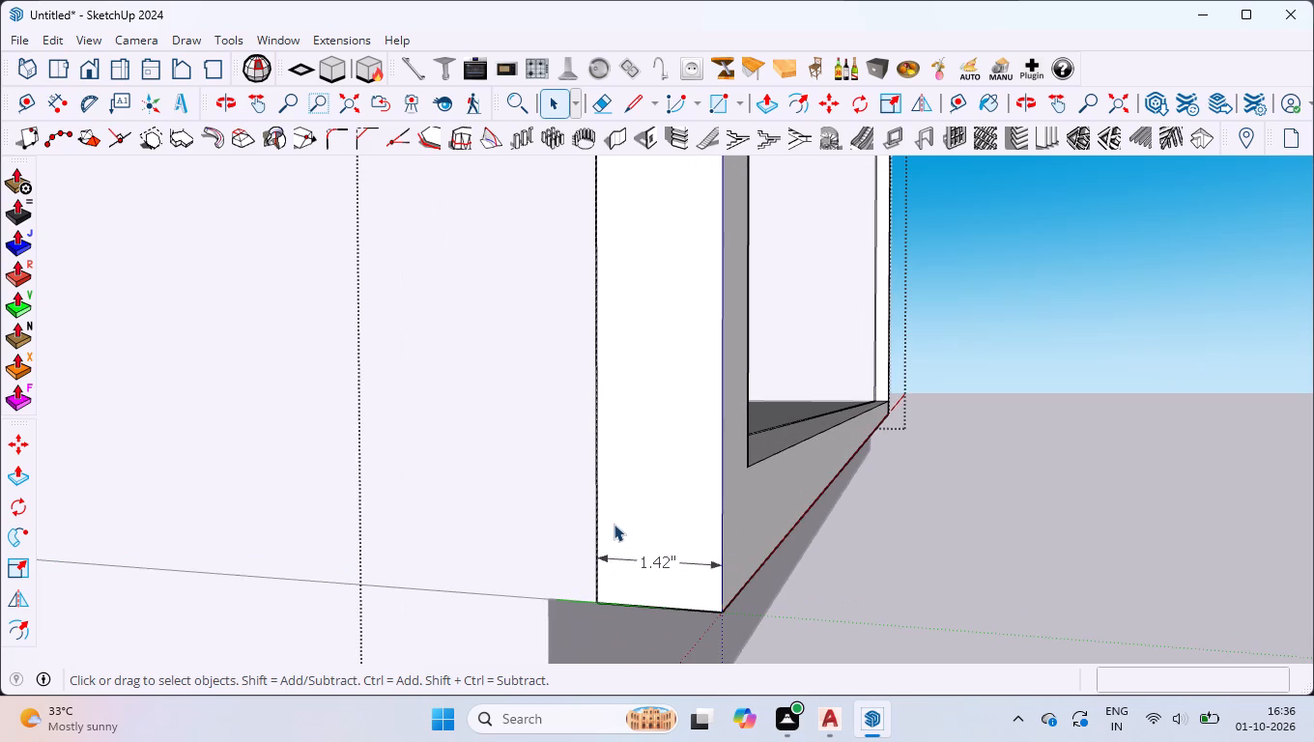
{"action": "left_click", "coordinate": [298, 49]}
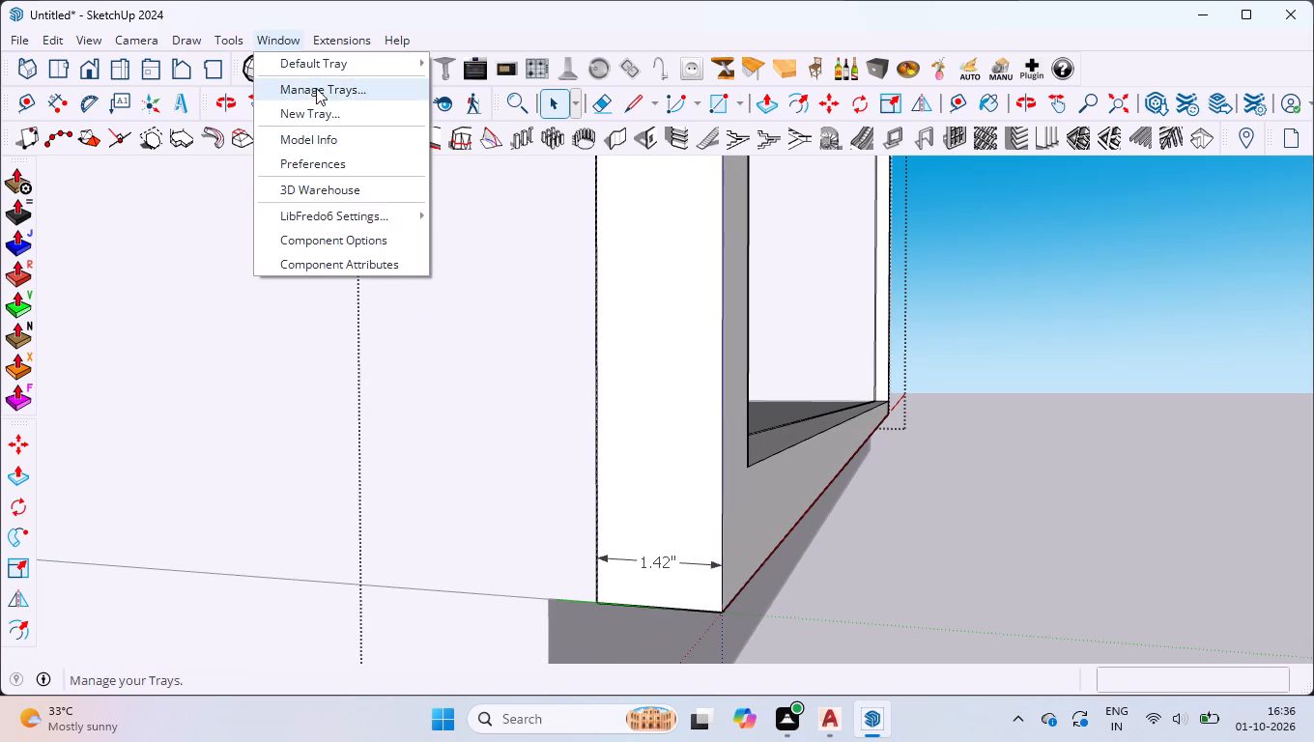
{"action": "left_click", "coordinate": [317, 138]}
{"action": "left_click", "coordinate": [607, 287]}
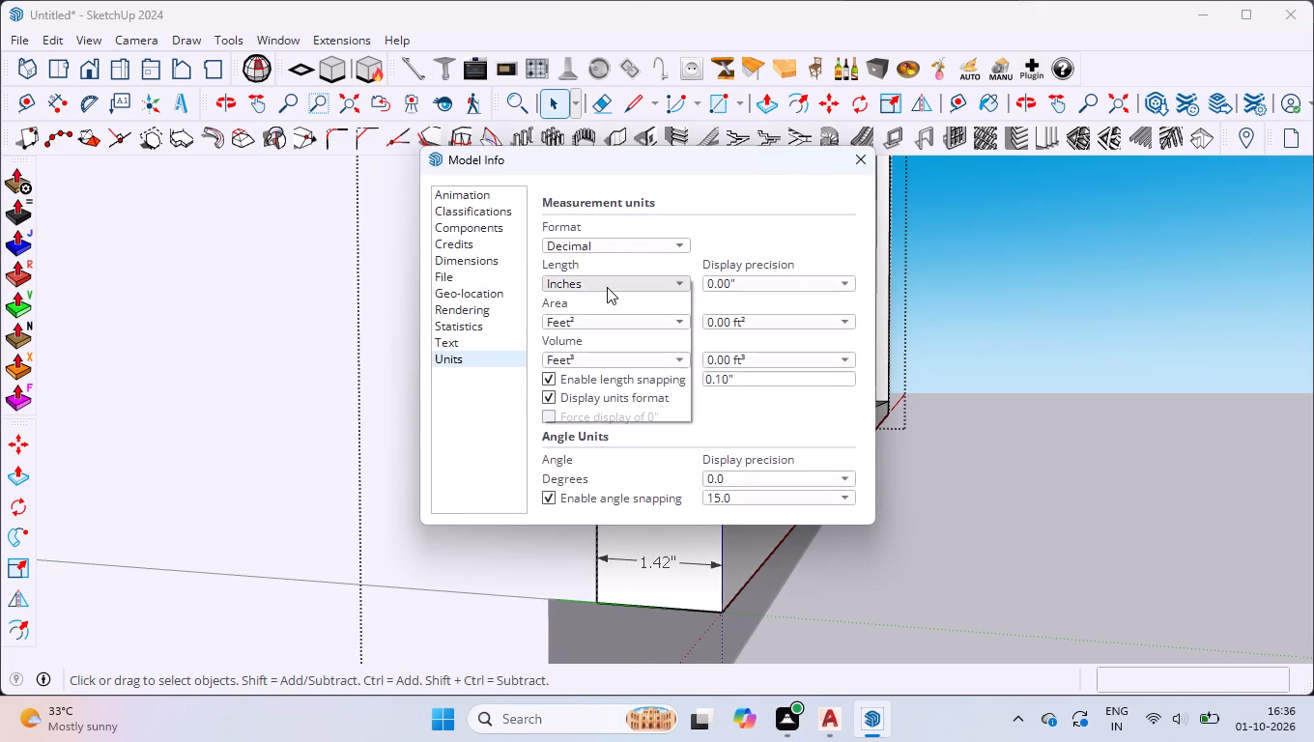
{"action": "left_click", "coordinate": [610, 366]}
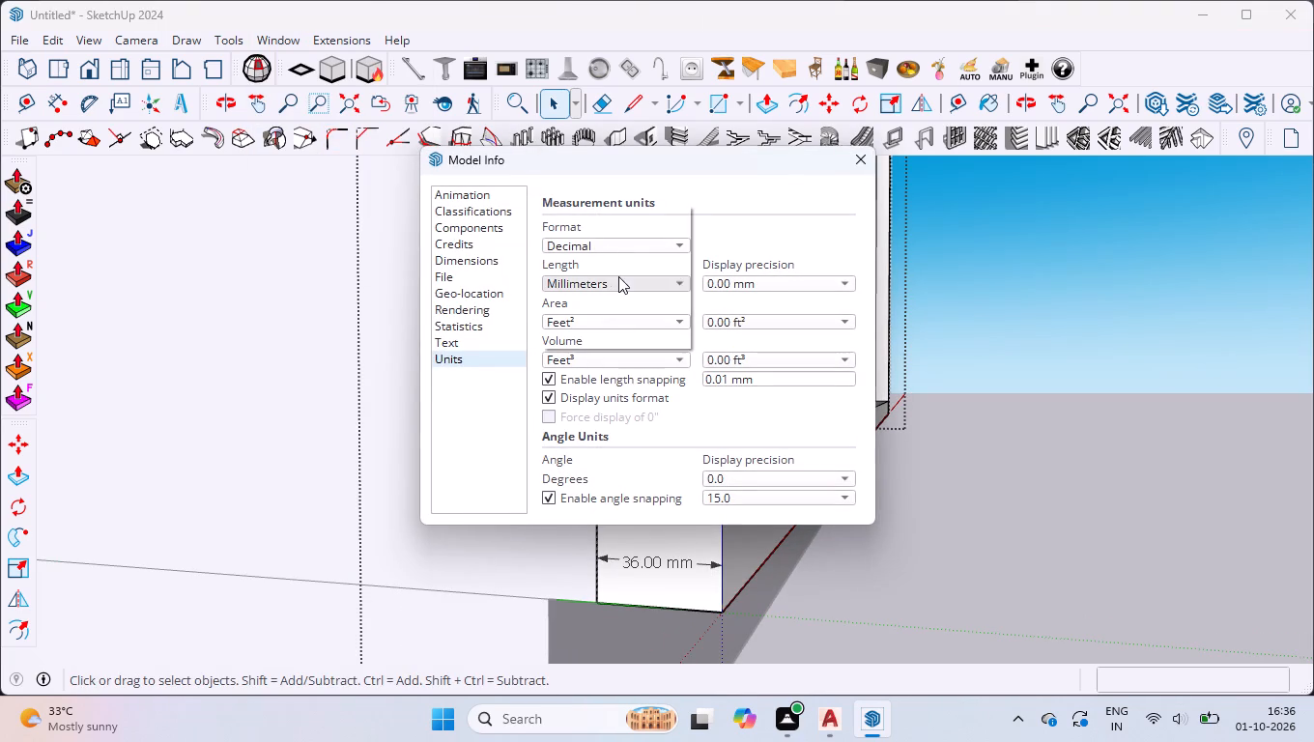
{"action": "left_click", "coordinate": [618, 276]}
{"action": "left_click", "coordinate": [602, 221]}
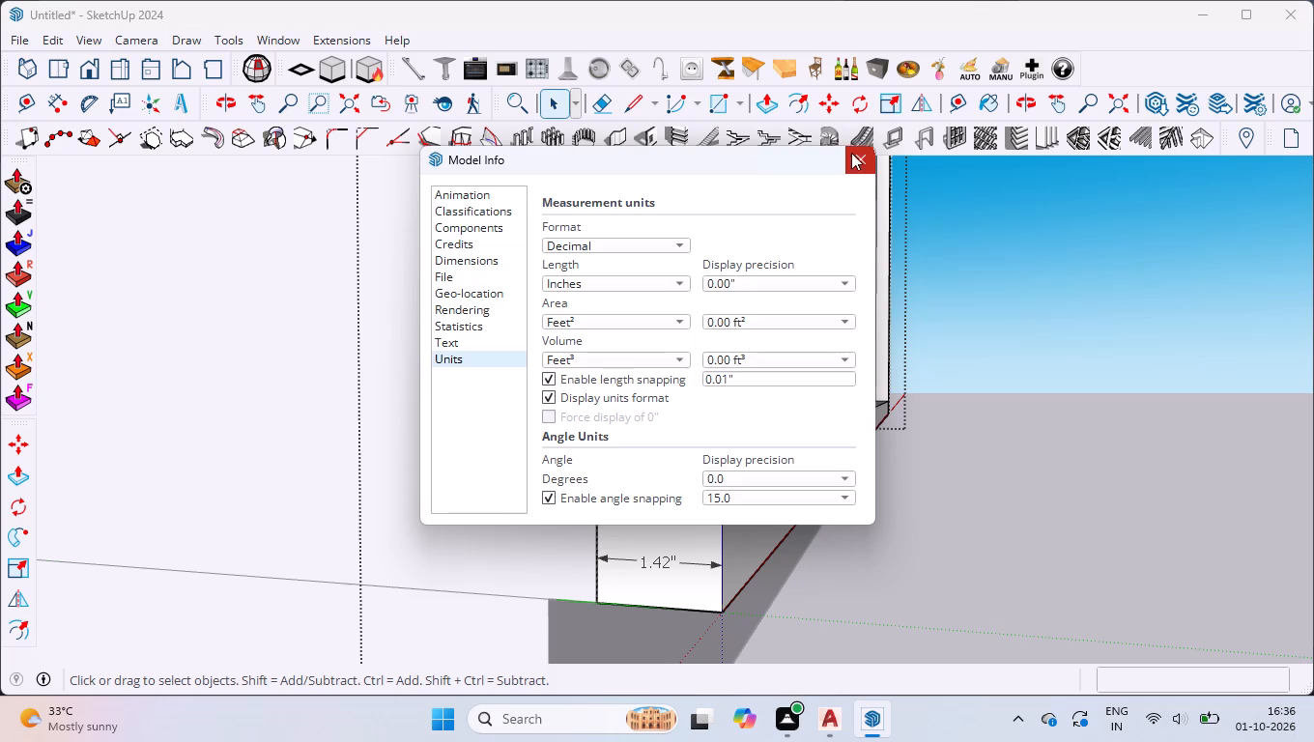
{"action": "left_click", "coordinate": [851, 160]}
Erase the thickness dimension on the front frame and exit the frame group.
{"action": "key", "text": "e"}
{"action": "left_click_drag", "start_coordinate": [626, 587], "coordinate": [686, 486]}
{"action": "key", "text": "space"}
{"action": "scroll", "coordinate": [671, 503], "scroll_direction": "down", "scroll_amount": 16}
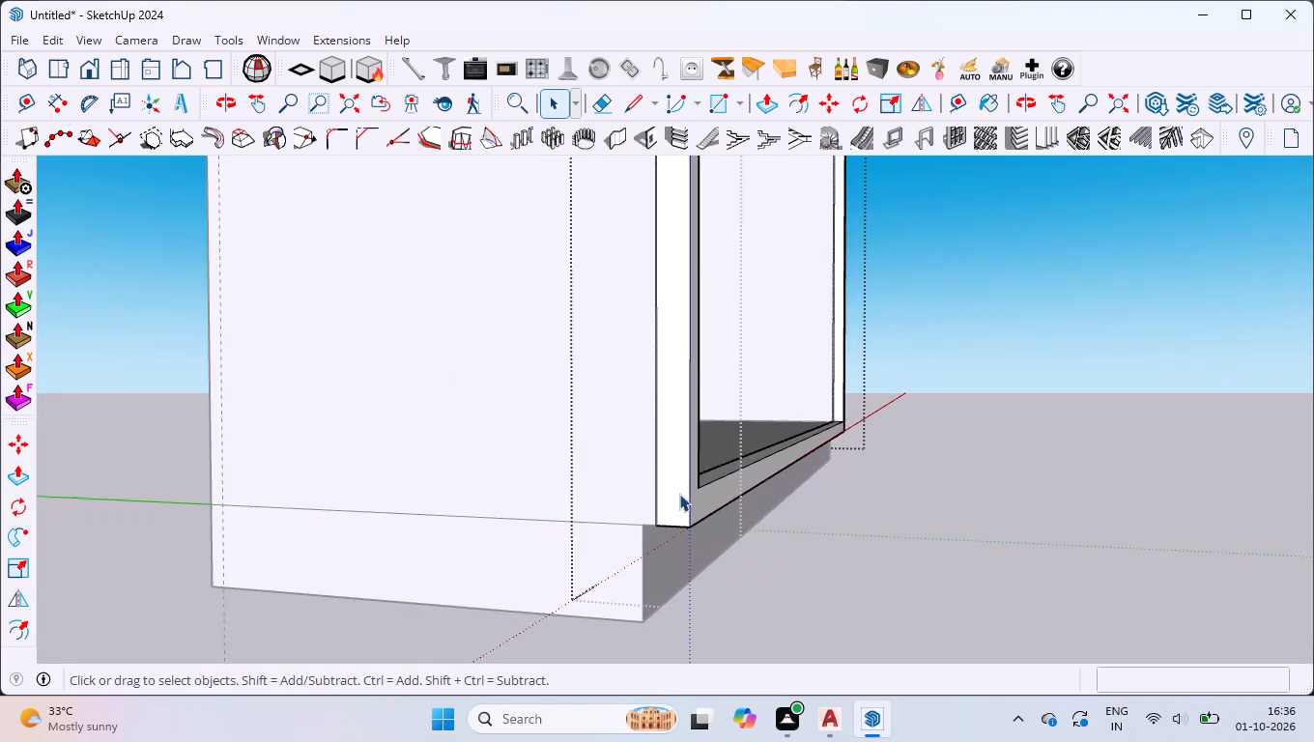
{"action": "scroll", "coordinate": [679, 494], "scroll_direction": "down", "scroll_amount": 18}
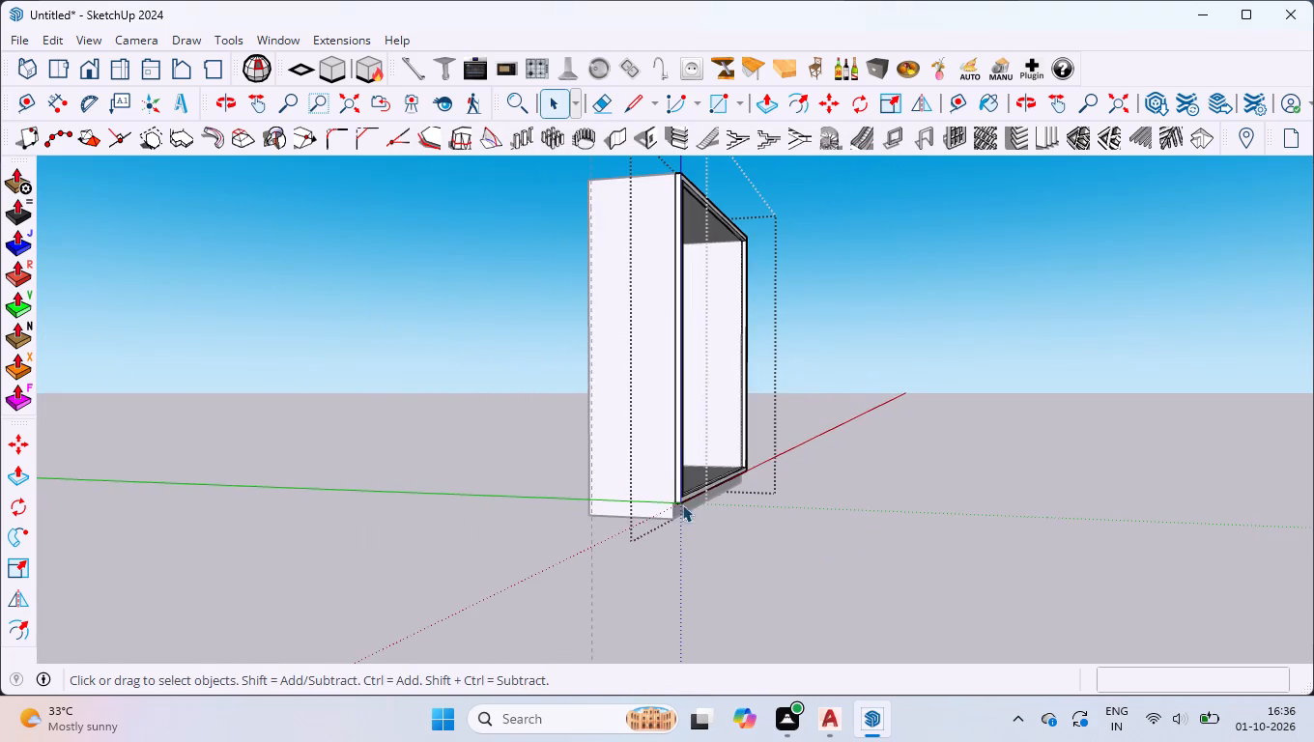
{"action": "middle_click_drag", "start_coordinate": [695, 488], "coordinate": [329, 468]}
{"action": "scroll", "coordinate": [659, 348], "scroll_direction": "up", "scroll_amount": 2}
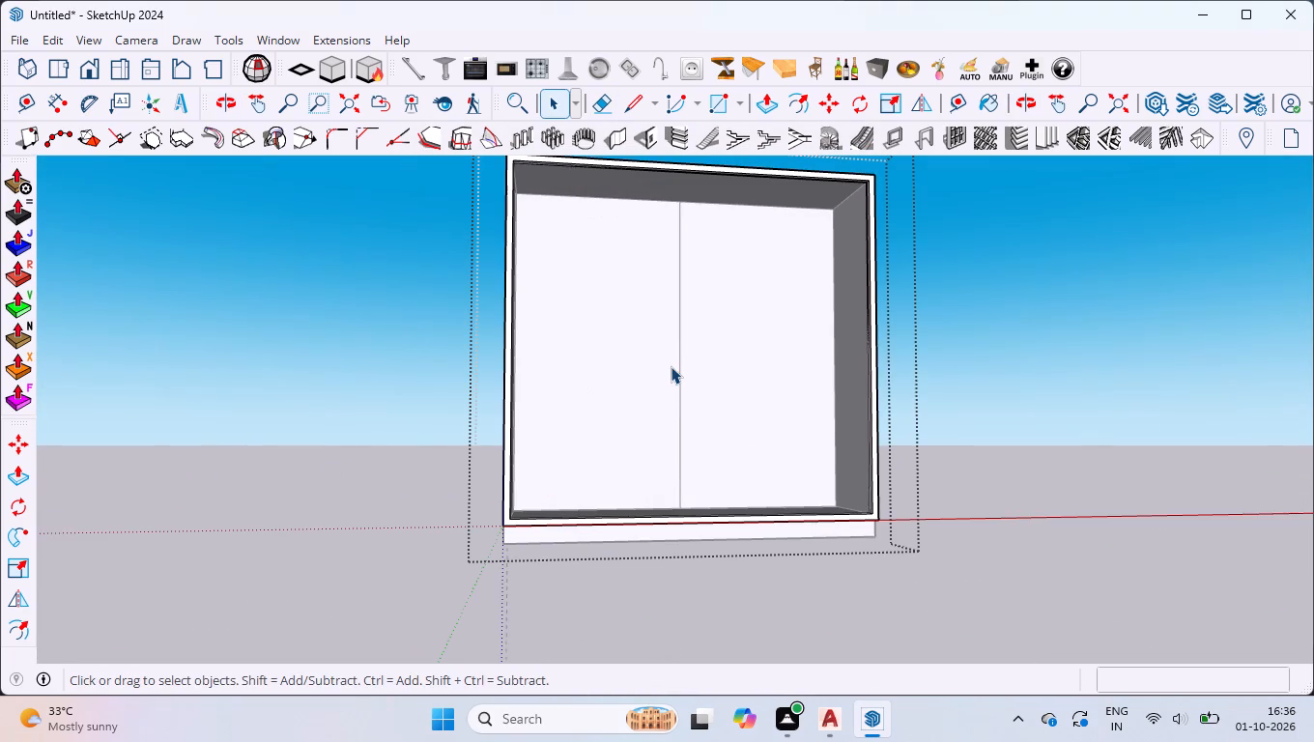
{"action": "left_click", "coordinate": [671, 366]}
{"action": "left_click", "coordinate": [665, 385]}
{"action": "key", "text": "space"}
{"action": "left_click", "coordinate": [618, 634]}
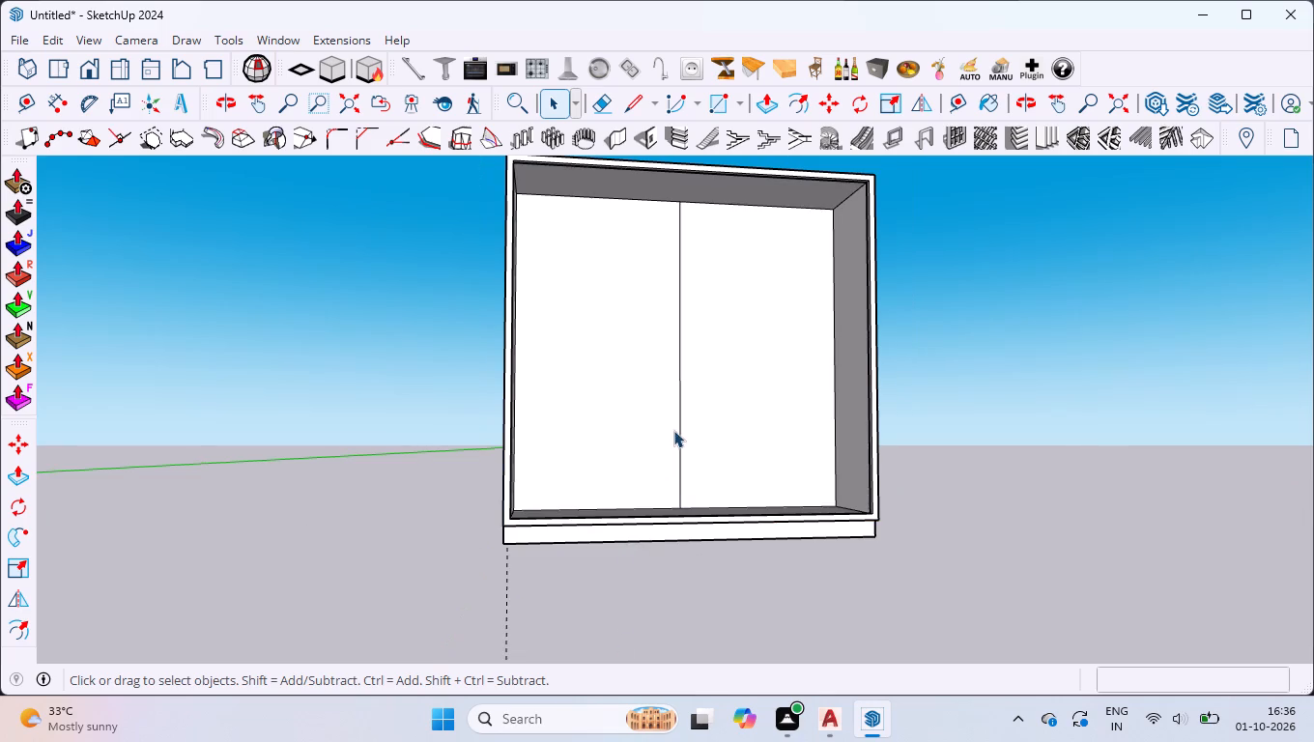
Open the cabinet body group and select the vertical centre line on its back face.
{"action": "left_click", "coordinate": [675, 421]}
{"action": "double_click", "coordinate": [675, 421]}
{"action": "scroll", "coordinate": [667, 385], "scroll_direction": "up", "scroll_amount": 3}
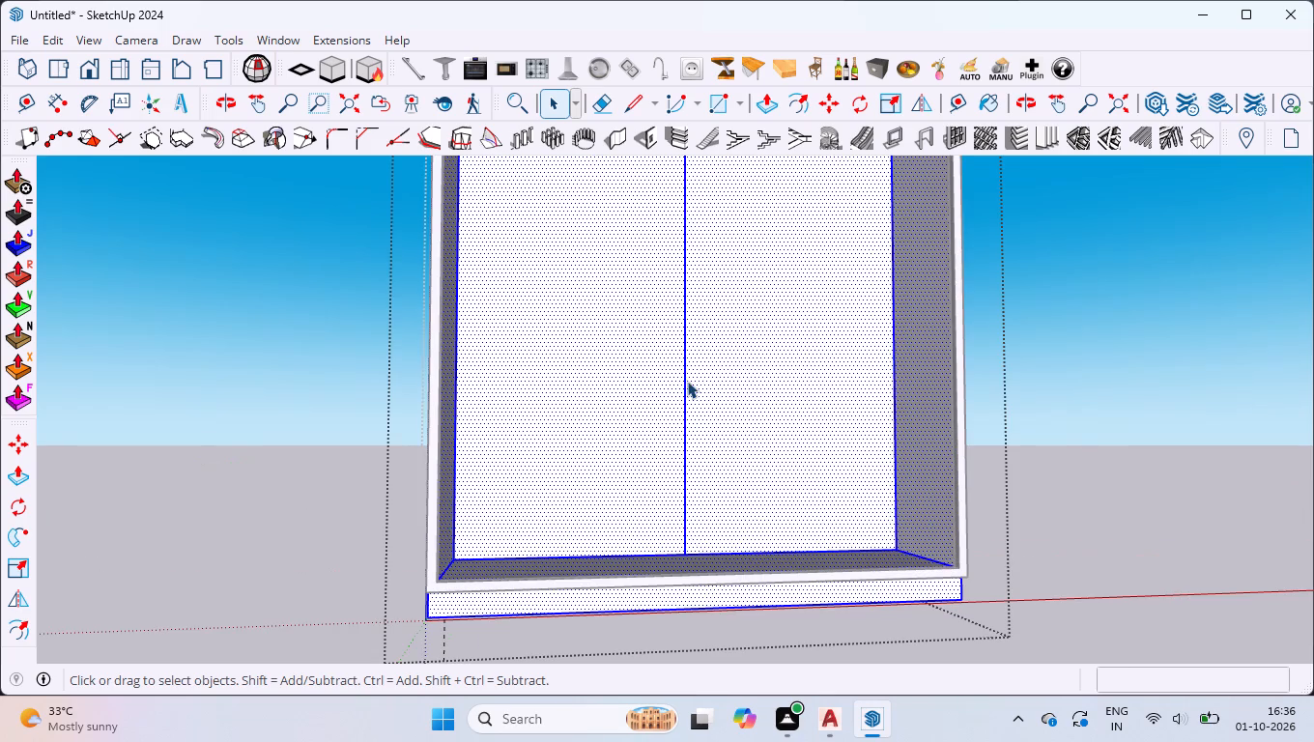
{"action": "left_click", "coordinate": [687, 381]}
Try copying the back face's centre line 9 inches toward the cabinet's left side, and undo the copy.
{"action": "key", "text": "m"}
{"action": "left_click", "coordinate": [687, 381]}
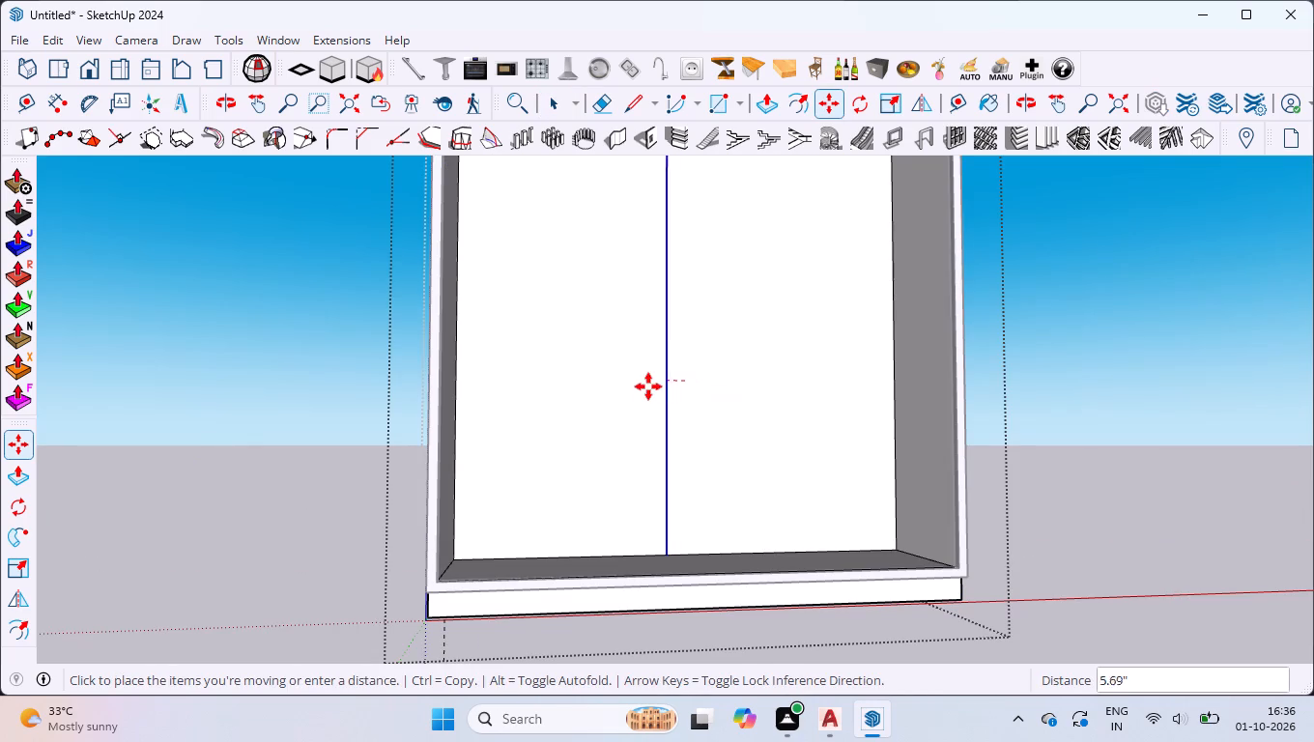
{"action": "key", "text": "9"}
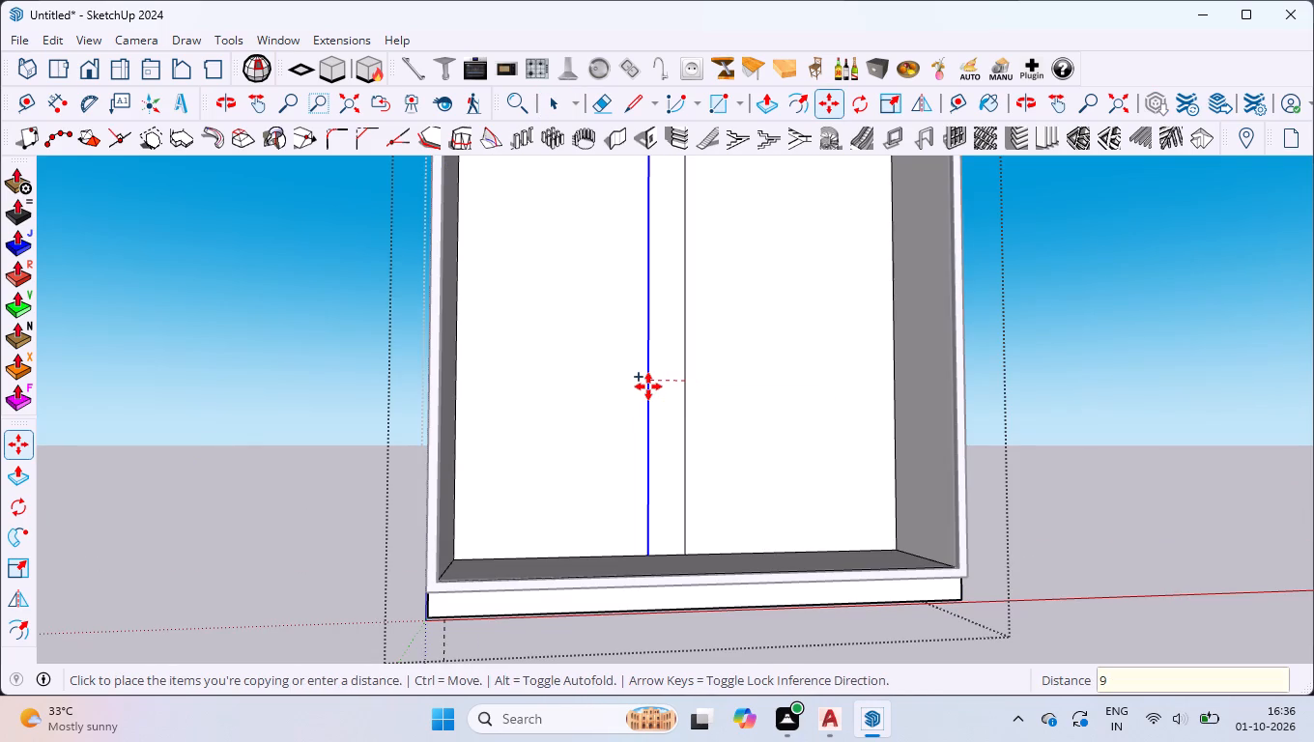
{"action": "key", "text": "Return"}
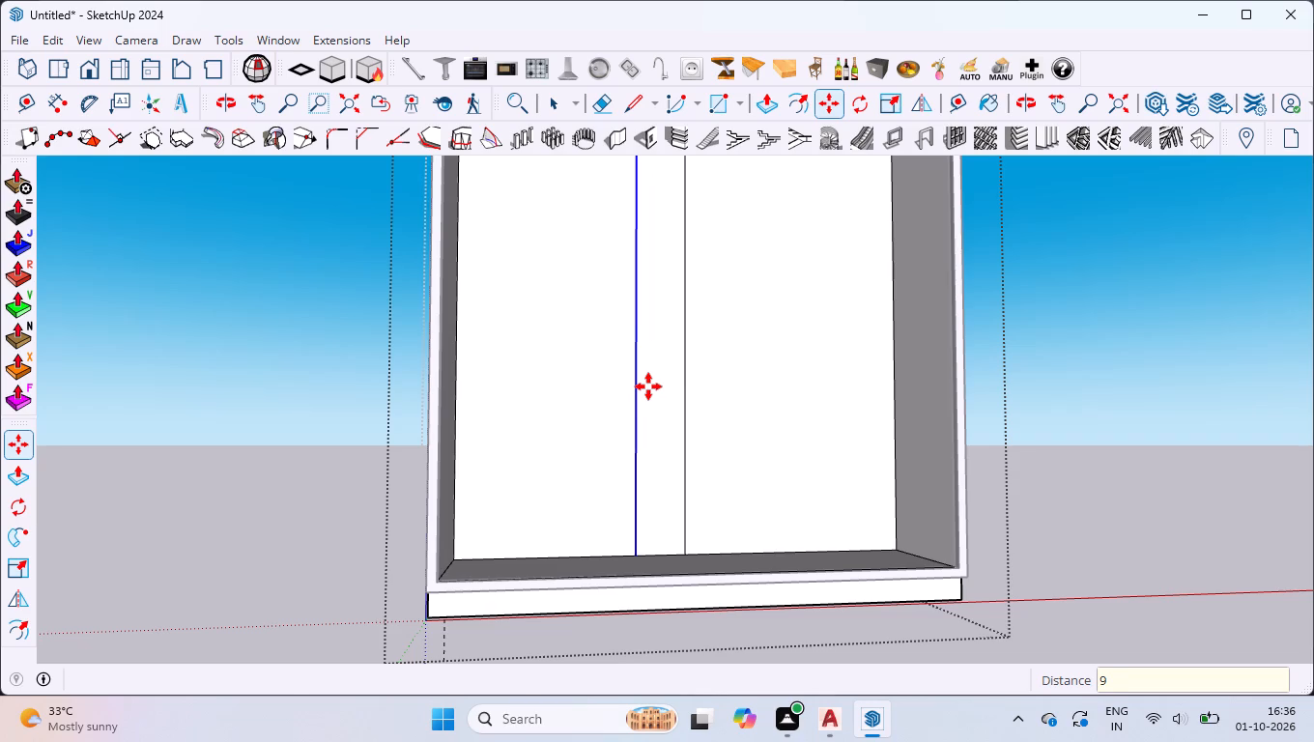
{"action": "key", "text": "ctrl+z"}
Copy the vertical centre line of the back face 9 mm toward the cabinet's left side.
{"action": "left_click", "coordinate": [683, 305]}
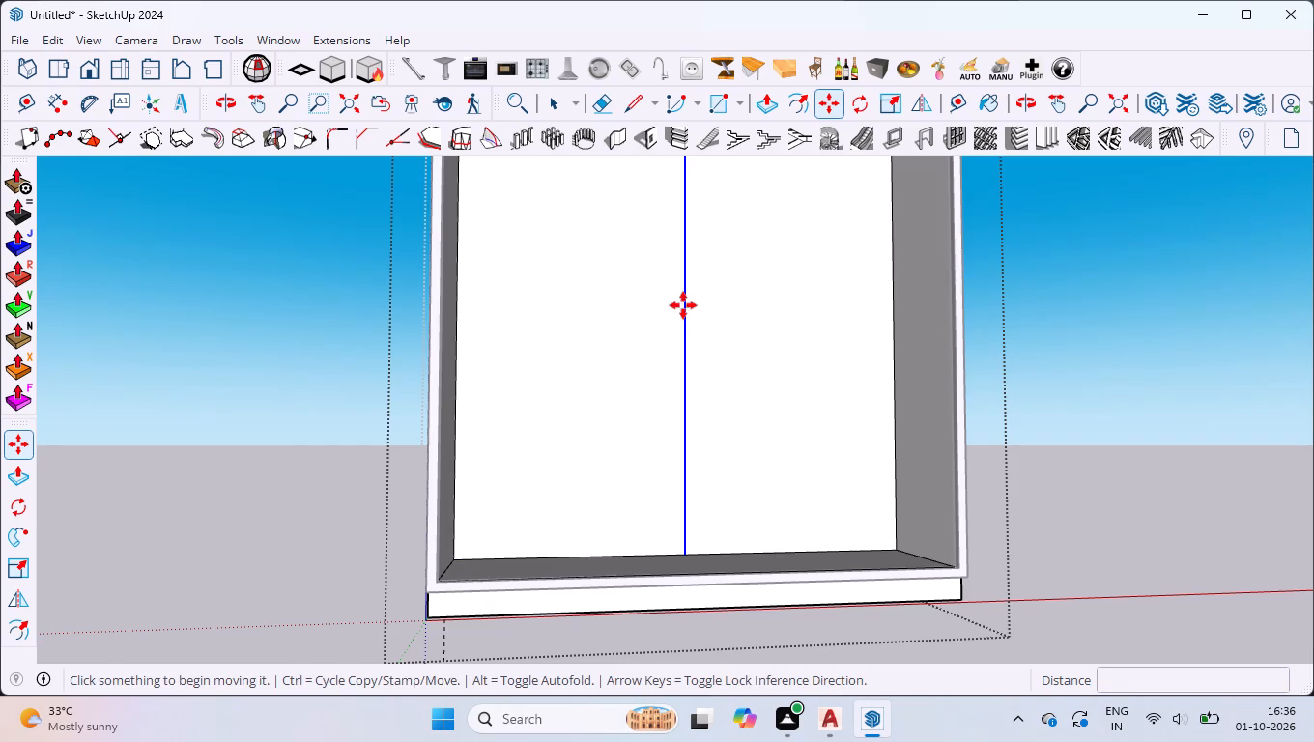
{"action": "key", "text": "9"}
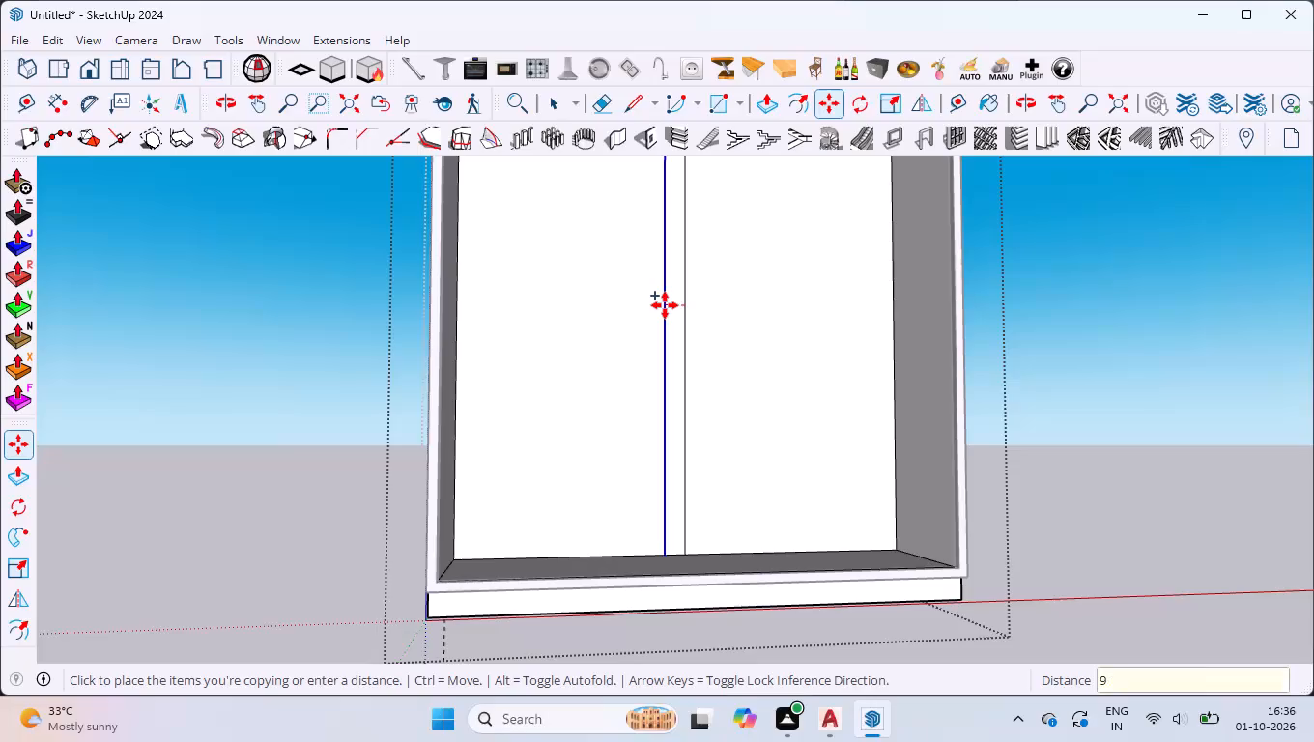
{"action": "type", "text": "MM"}
{"action": "key", "text": "Return"}
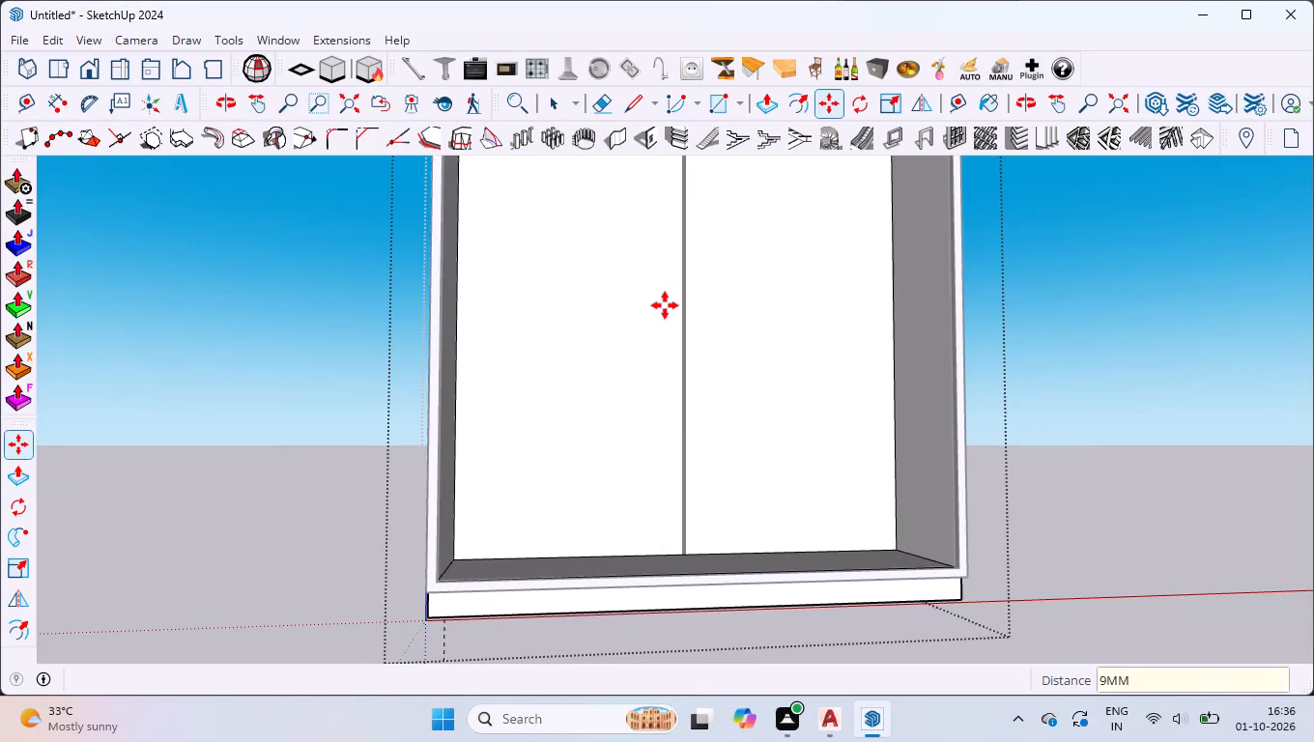
Copy the new offset line 18 mm toward the cabinet's right side, across the centre line.
{"action": "scroll", "coordinate": [635, 366], "scroll_direction": "up", "scroll_amount": 11}
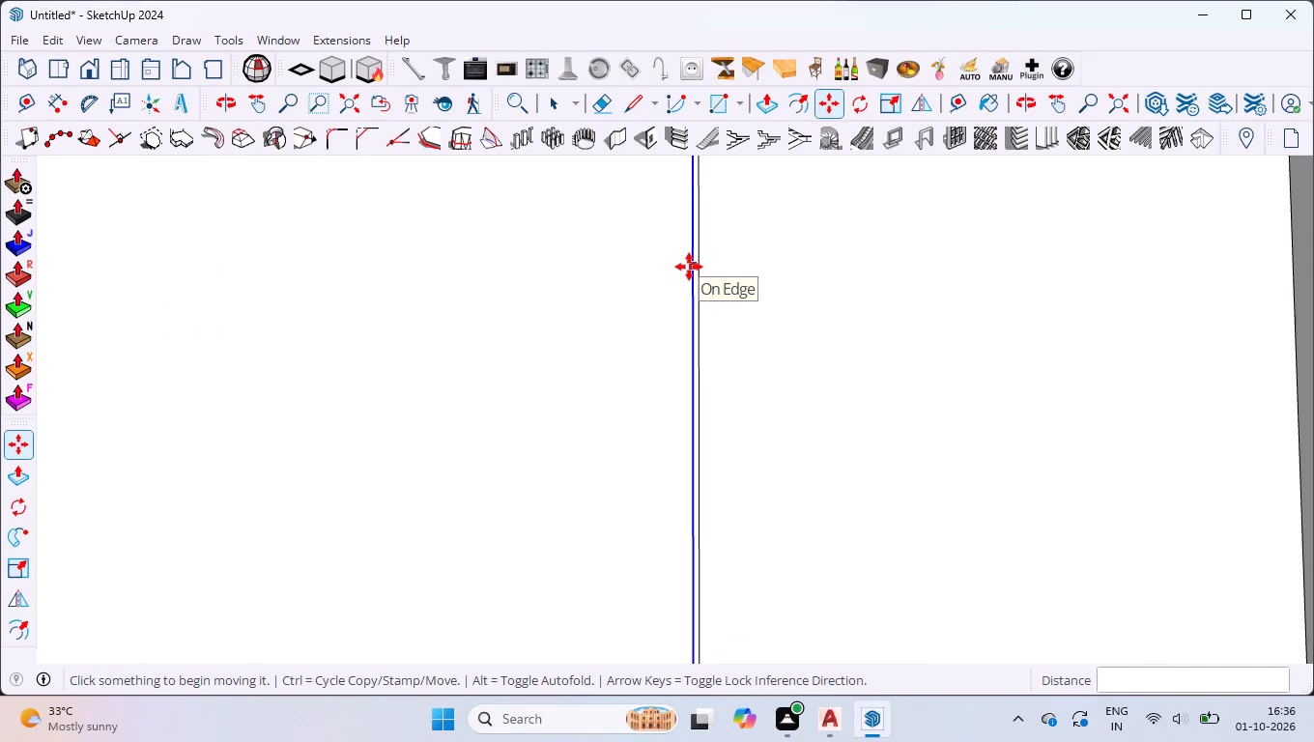
{"action": "left_click", "coordinate": [689, 267]}
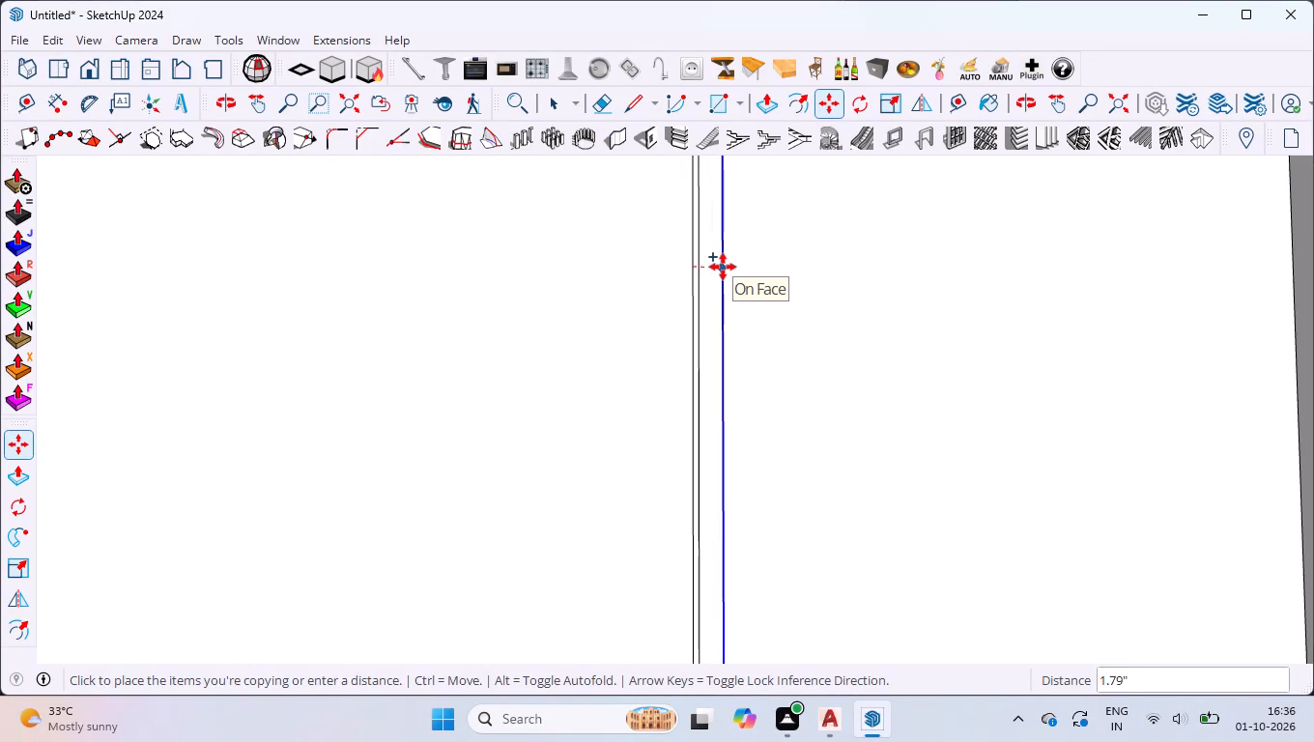
{"action": "type", "text": "9,,"}
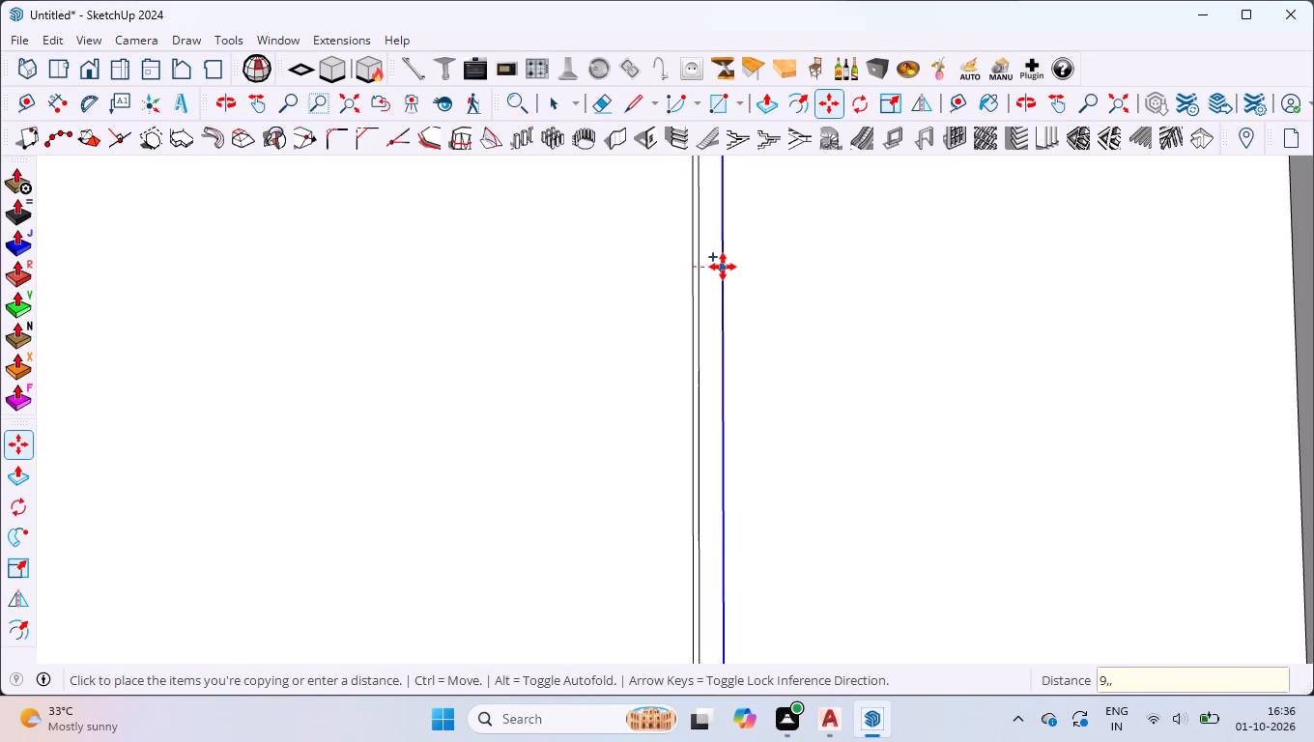
{"action": "key", "text": "BackSpace"}
{"action": "key", "text": "BackSpace"}
{"action": "key", "text": "BackSpace"}
{"action": "type", "text": "18MM"}
{"action": "key", "text": "Return"}
{"action": "key", "text": "space"}
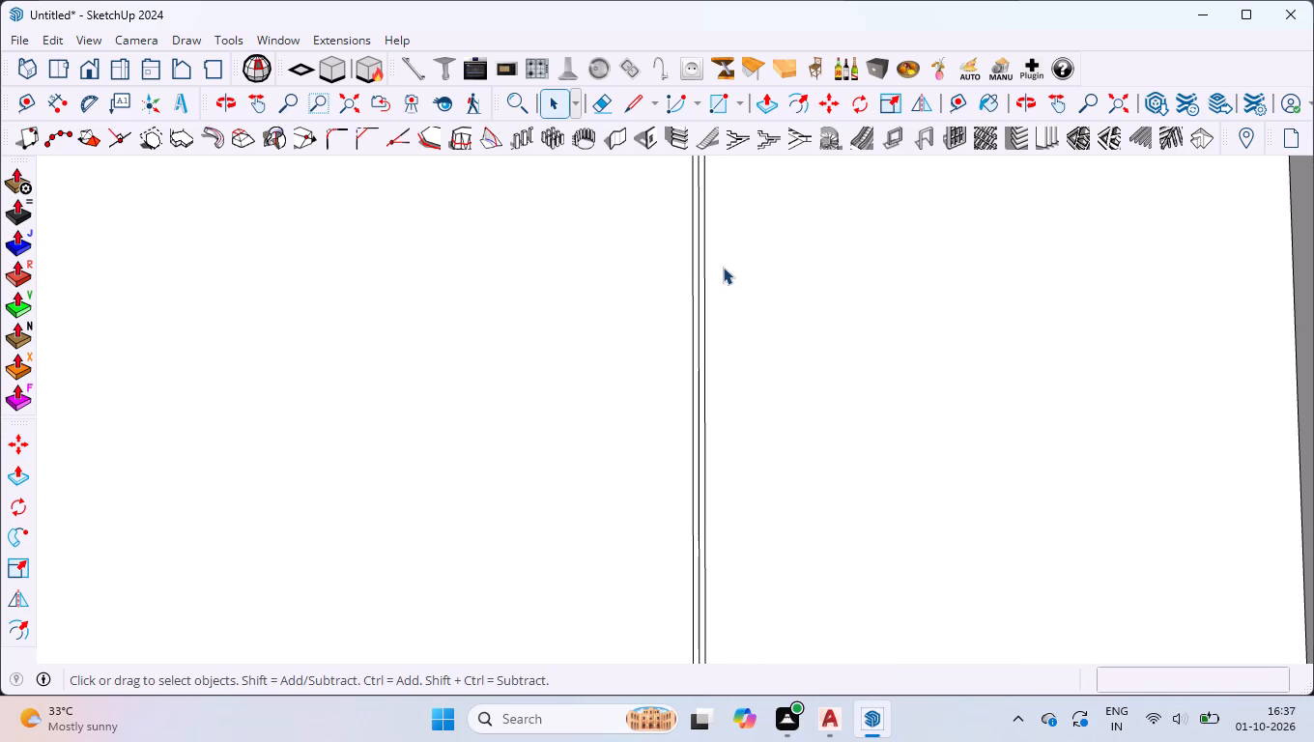
Erase the original centre line between the two copied lines, leaving a single 18 mm wide strip on the back face.
{"action": "scroll", "coordinate": [659, 283], "scroll_direction": "up", "scroll_amount": 5}
{"action": "scroll", "coordinate": [799, 210], "scroll_direction": "up", "scroll_amount": 14}
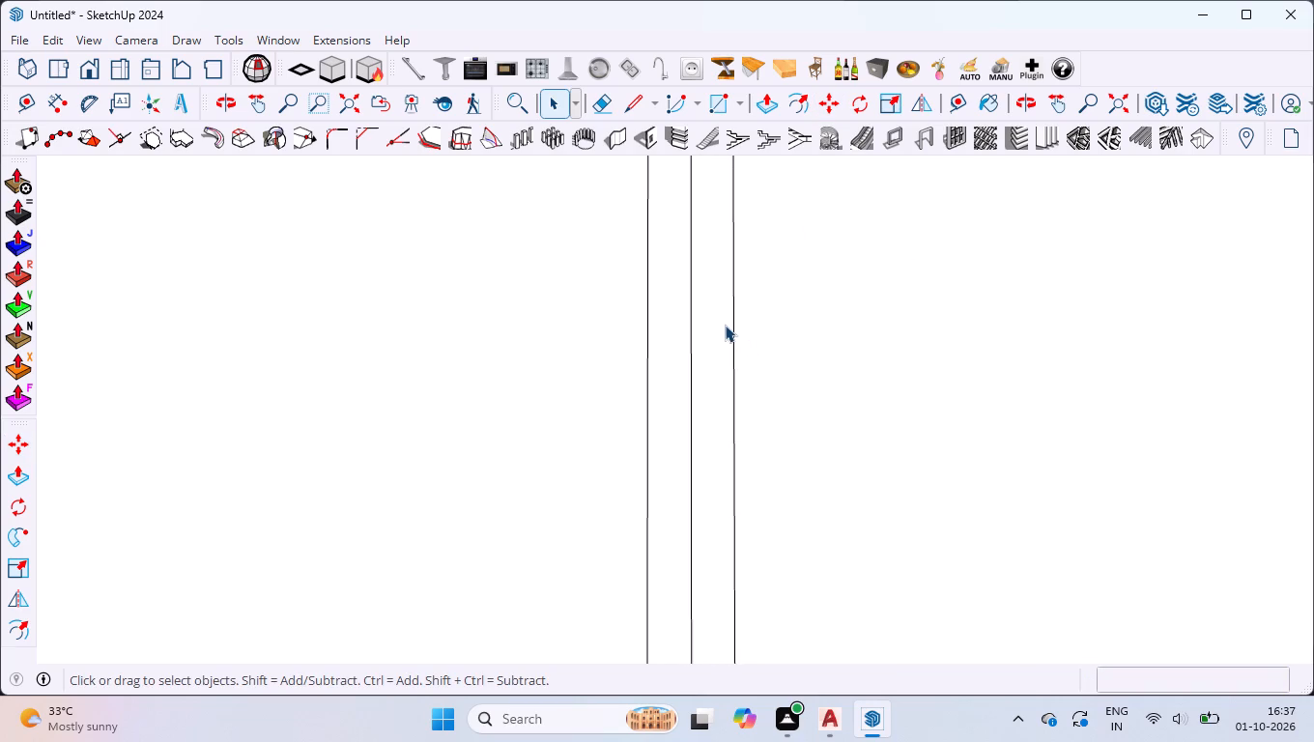
{"action": "key", "text": "e"}
{"action": "left_click_drag", "start_coordinate": [721, 323], "coordinate": [675, 361]}
{"action": "key", "text": "space"}
{"action": "left_click", "coordinate": [675, 361]}
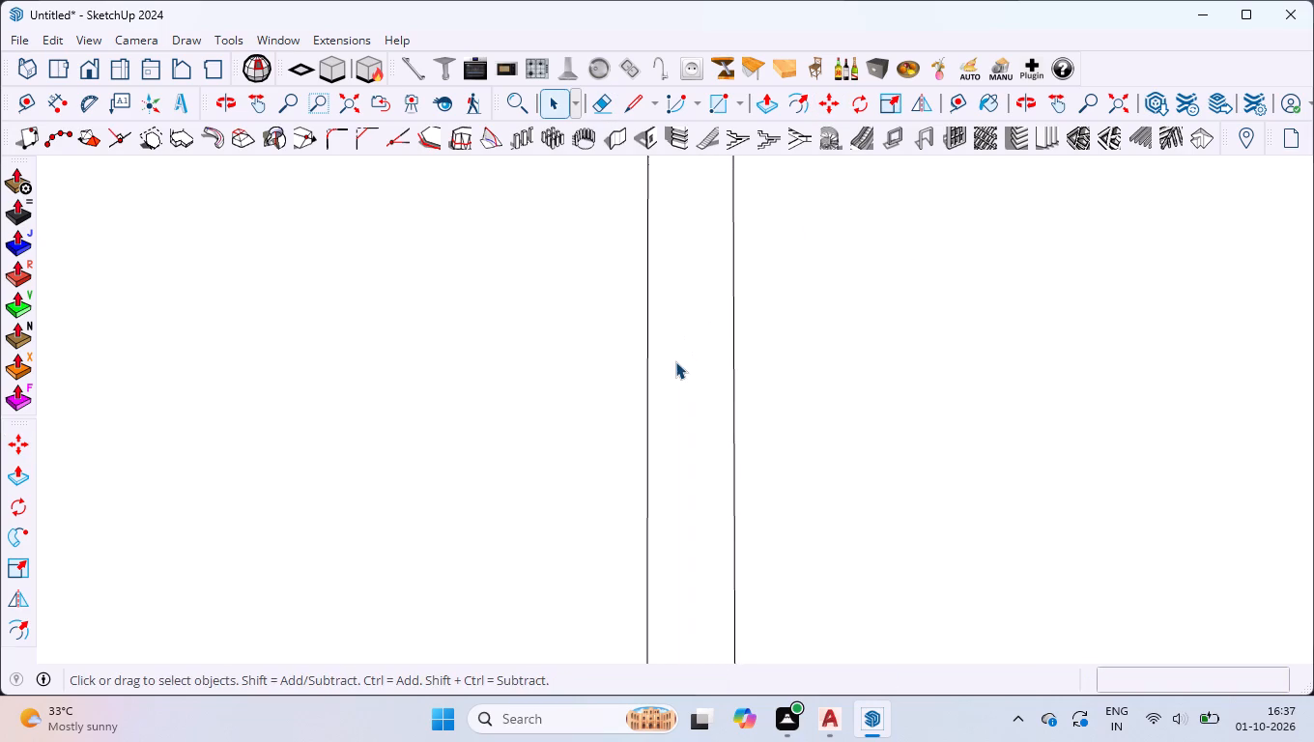
Push/pull the 18 mm strip on the back face forward to the back edge of the front frame, forming the central partition.
{"action": "double_click", "coordinate": [675, 361]}
{"action": "left_click", "coordinate": [675, 361]}
{"action": "double_click", "coordinate": [675, 361]}
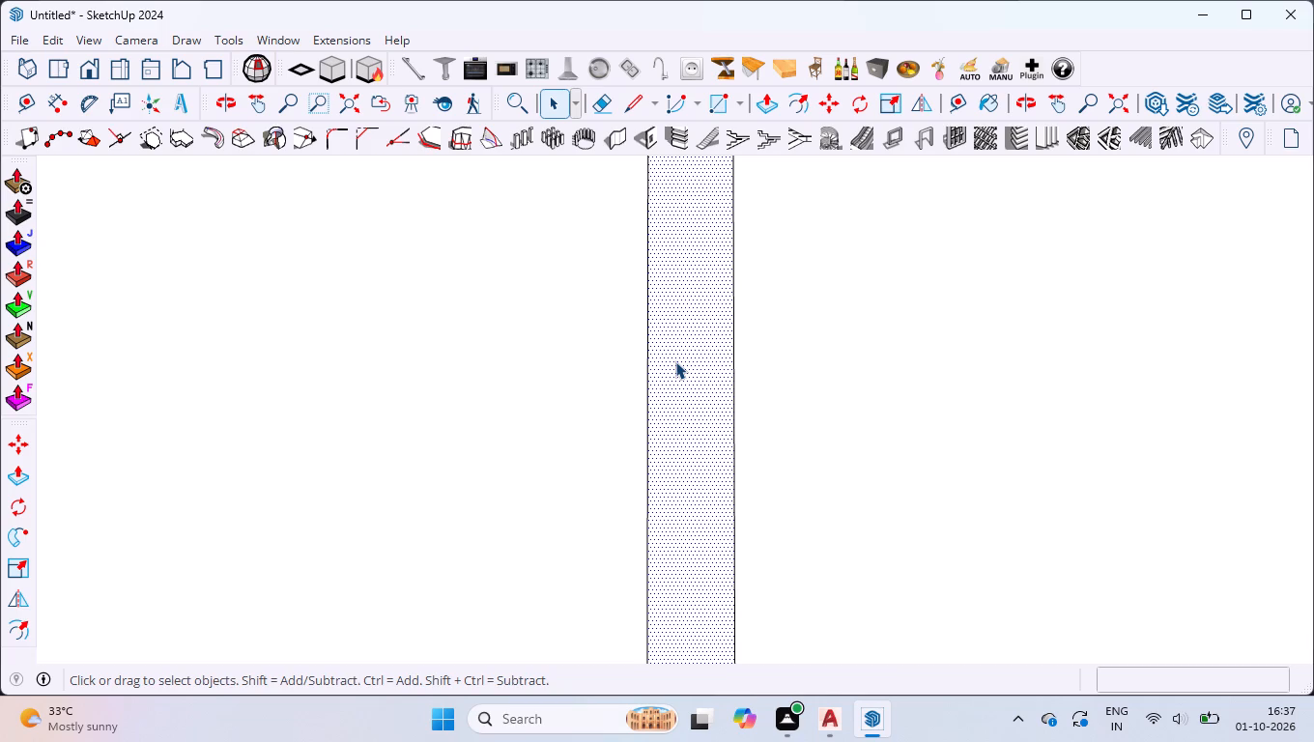
{"action": "key", "text": "p"}
{"action": "left_click", "coordinate": [675, 361]}
{"action": "scroll", "coordinate": [726, 393], "scroll_direction": "down", "scroll_amount": 5}
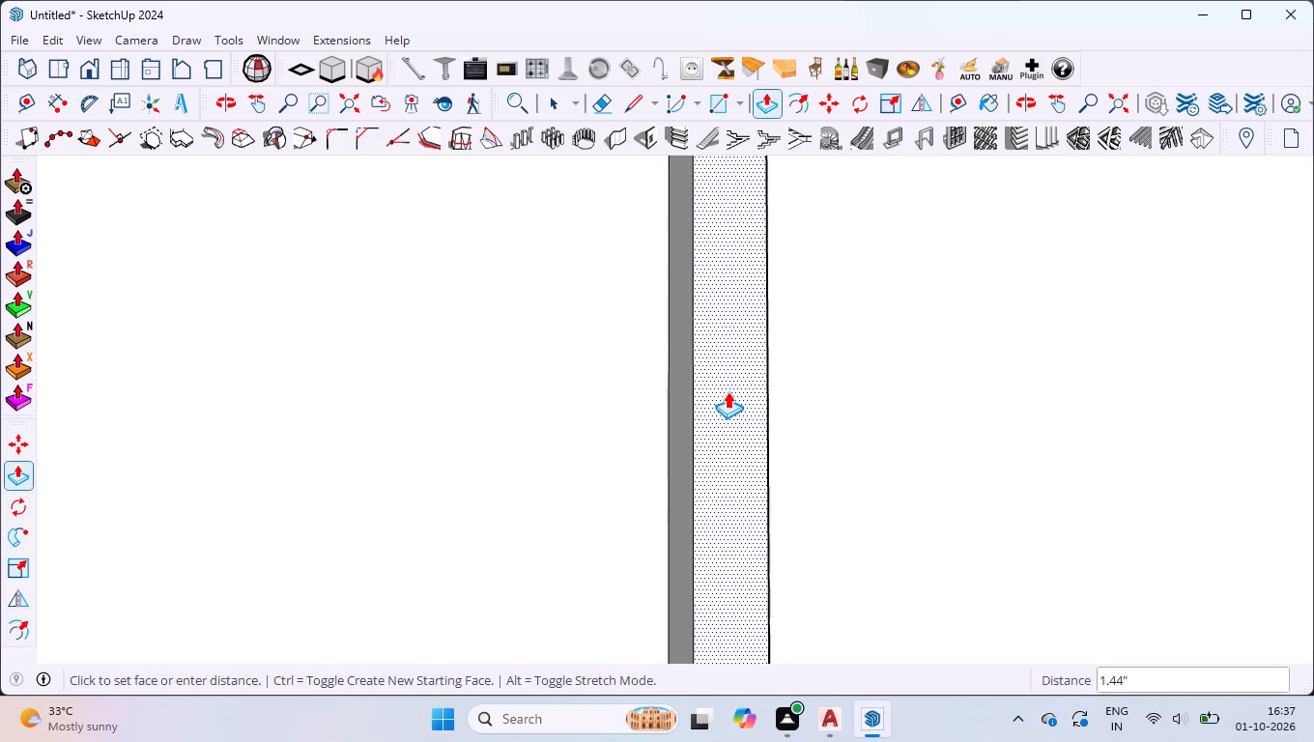
{"action": "scroll", "coordinate": [728, 391], "scroll_direction": "down", "scroll_amount": 14}
{"action": "middle_click_drag", "start_coordinate": [714, 380], "coordinate": [519, 369]}
{"action": "scroll", "coordinate": [714, 370], "scroll_direction": "down", "scroll_amount": 18}
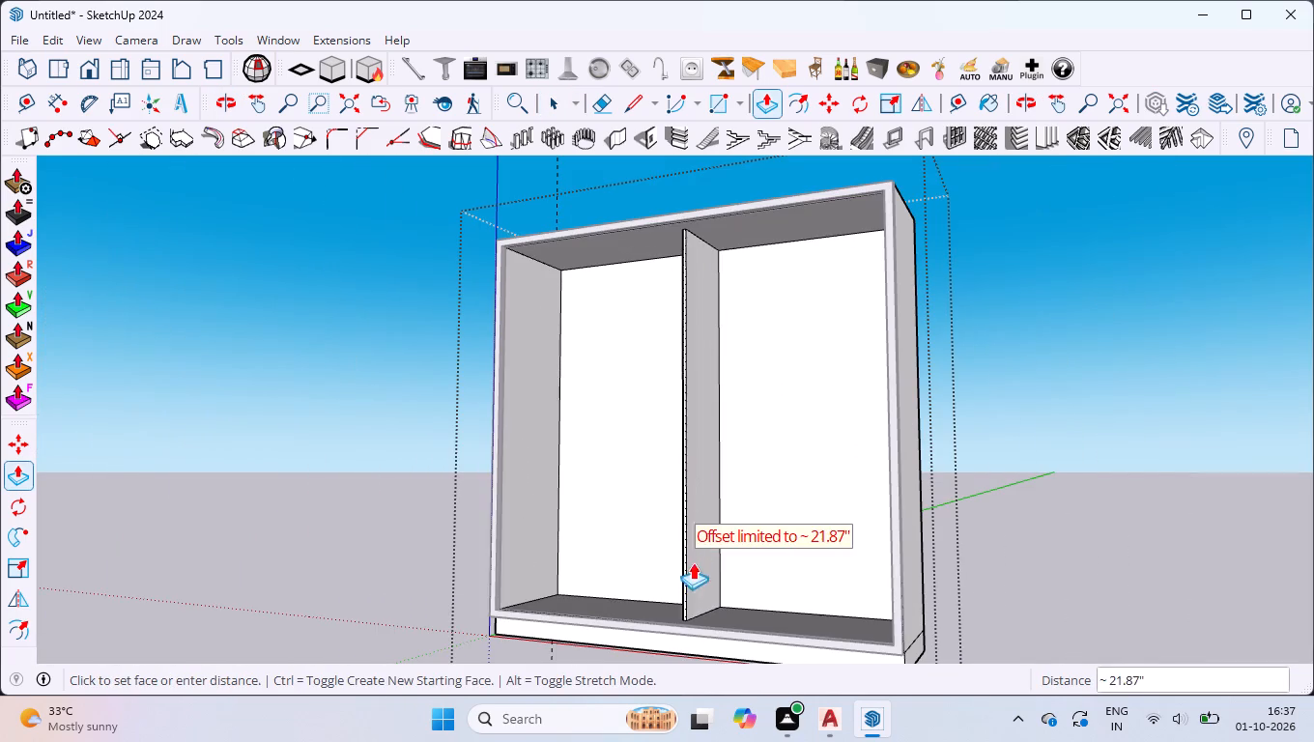
{"action": "scroll", "coordinate": [508, 384], "scroll_direction": "up", "scroll_amount": 10}
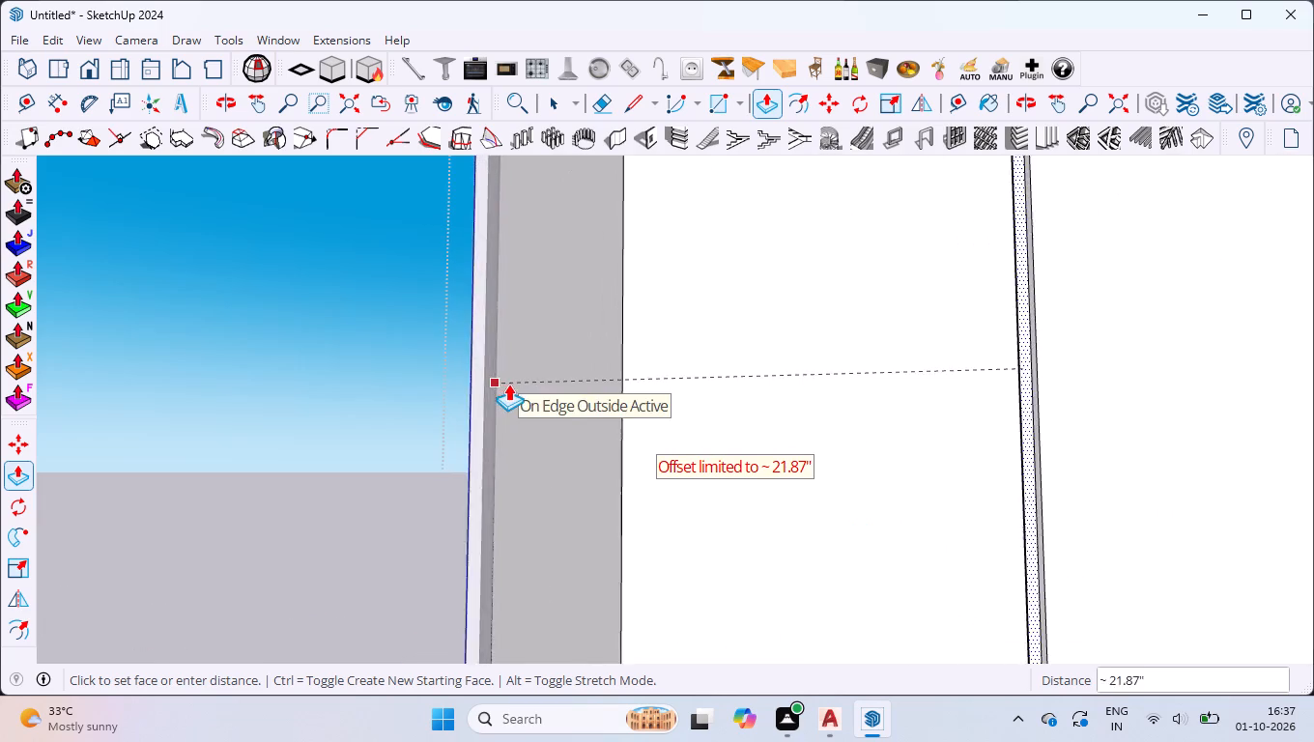
{"action": "scroll", "coordinate": [508, 384], "scroll_direction": "up", "scroll_amount": 4}
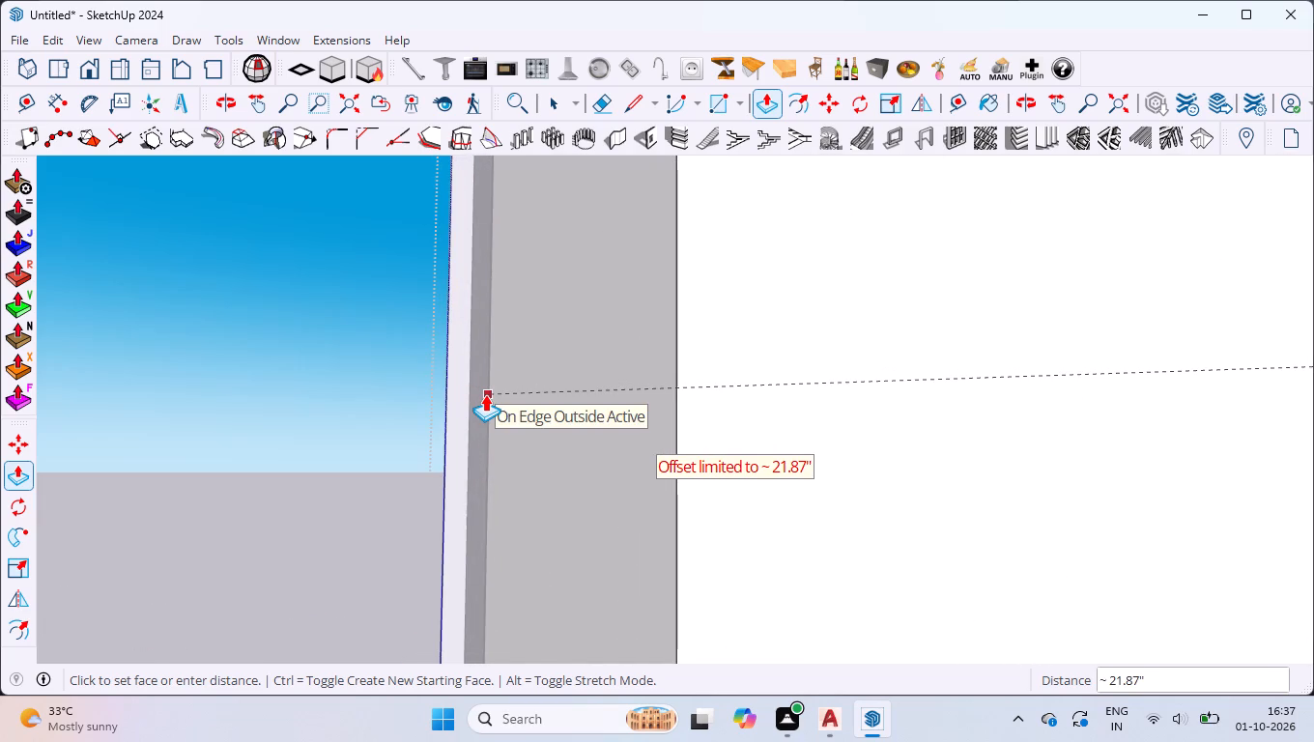
{"action": "left_click", "coordinate": [485, 394]}
{"action": "key", "text": "space"}
Examine the central partition from the front and sides, especially where its lower end meets the front frame.
{"action": "scroll", "coordinate": [515, 426], "scroll_direction": "down", "scroll_amount": 15}
{"action": "scroll", "coordinate": [636, 401], "scroll_direction": "down", "scroll_amount": 5}
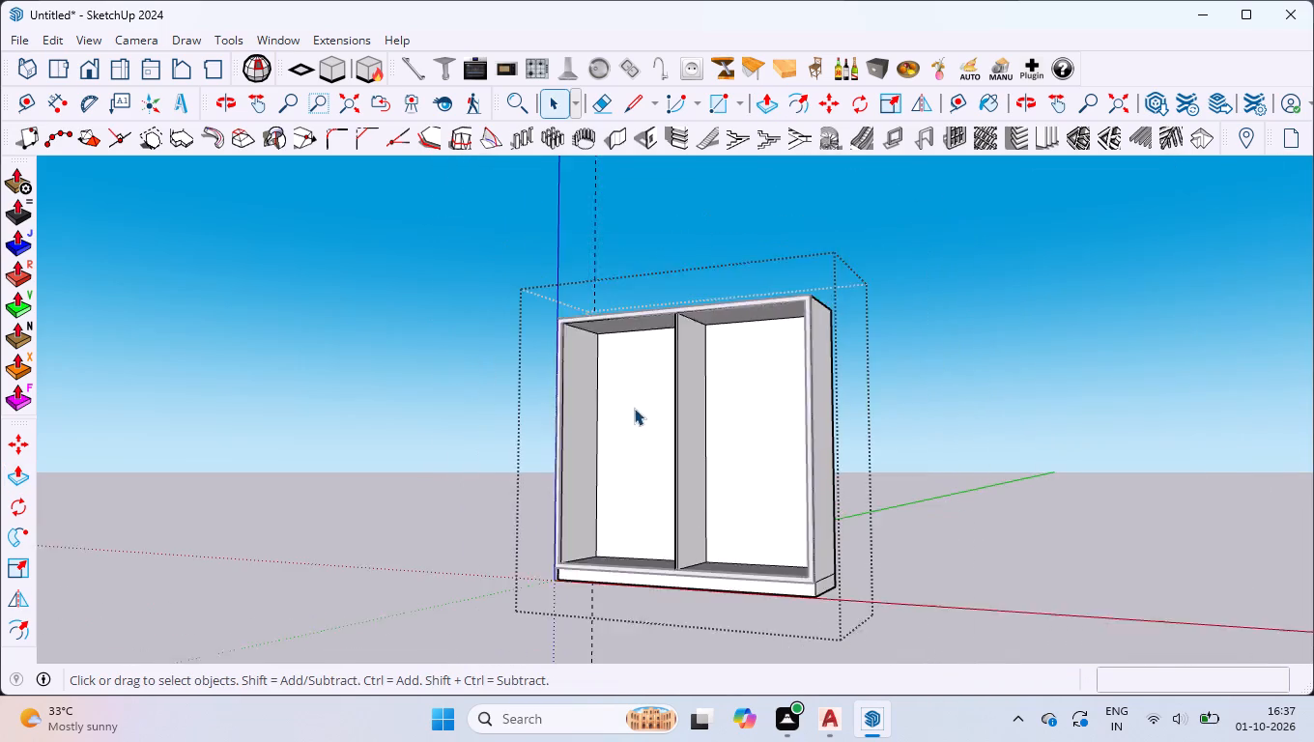
{"action": "middle_click_drag", "start_coordinate": [614, 505], "coordinate": [704, 665]}
{"action": "scroll", "coordinate": [663, 547], "scroll_direction": "up", "scroll_amount": 17}
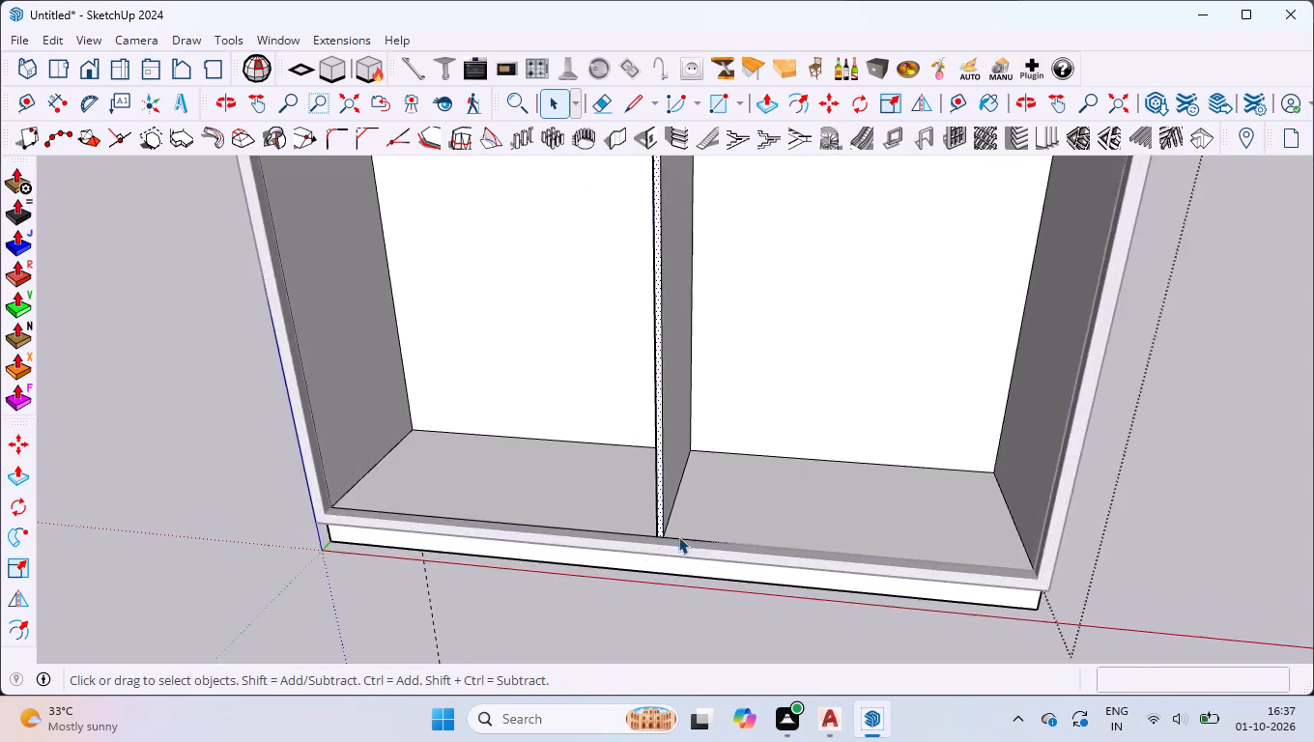
{"action": "scroll", "coordinate": [678, 536], "scroll_direction": "up", "scroll_amount": 18}
{"action": "scroll", "coordinate": [622, 540], "scroll_direction": "down", "scroll_amount": 3}
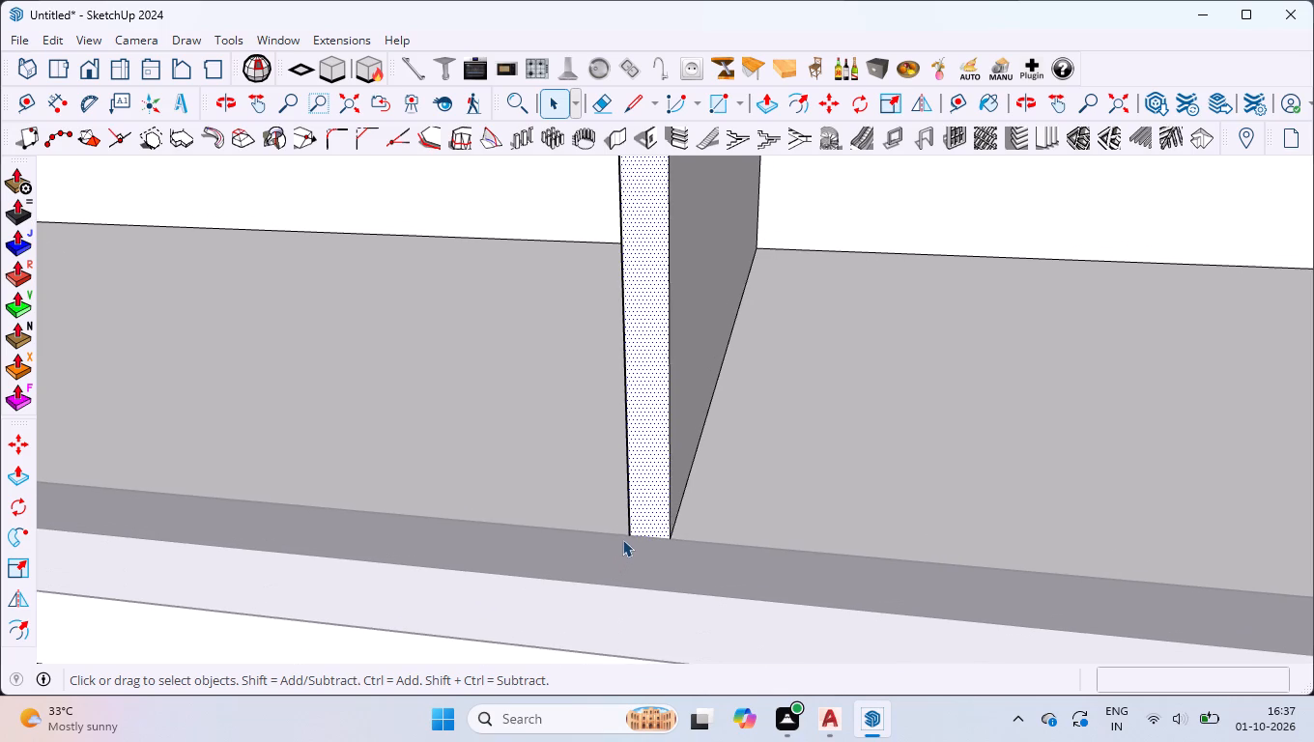
{"action": "scroll", "coordinate": [642, 545], "scroll_direction": "down", "scroll_amount": 20}
{"action": "scroll", "coordinate": [642, 545], "scroll_direction": "down", "scroll_amount": 5}
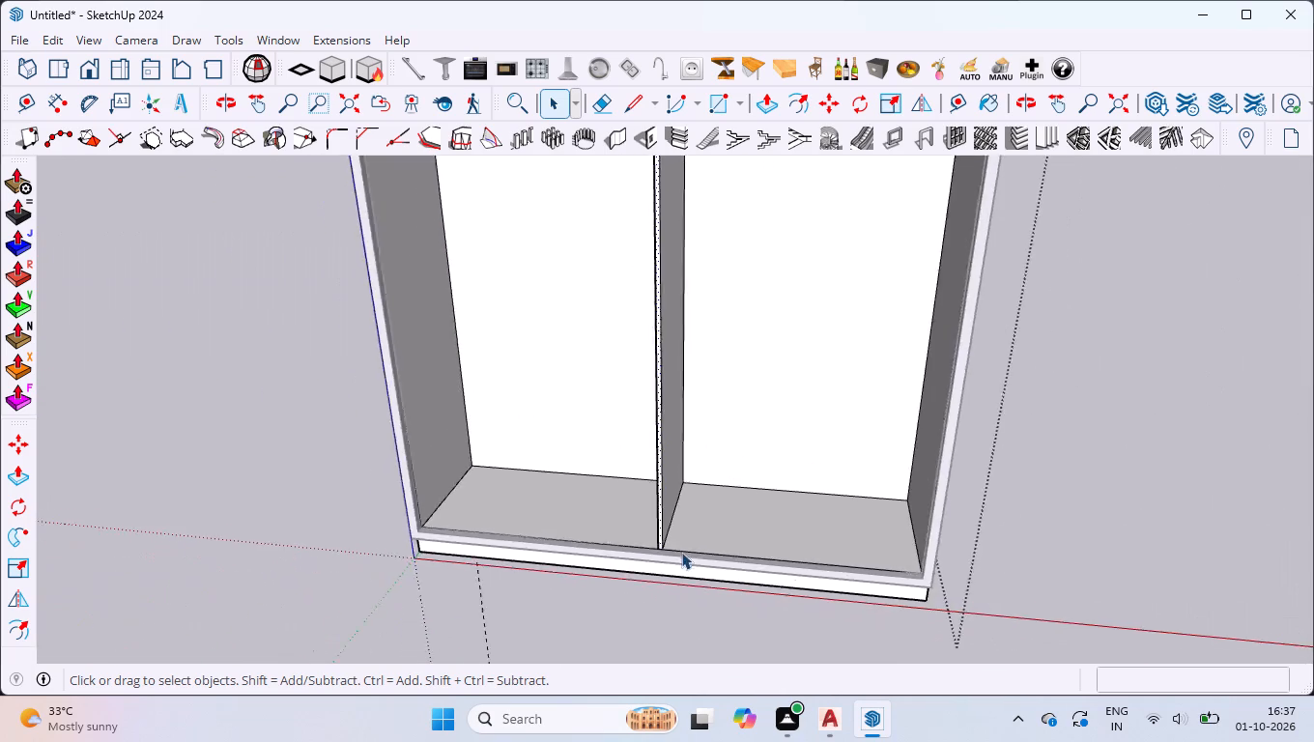
{"action": "scroll", "coordinate": [681, 552], "scroll_direction": "down", "scroll_amount": 7}
{"action": "middle_click_drag", "start_coordinate": [687, 555], "coordinate": [717, 357]}
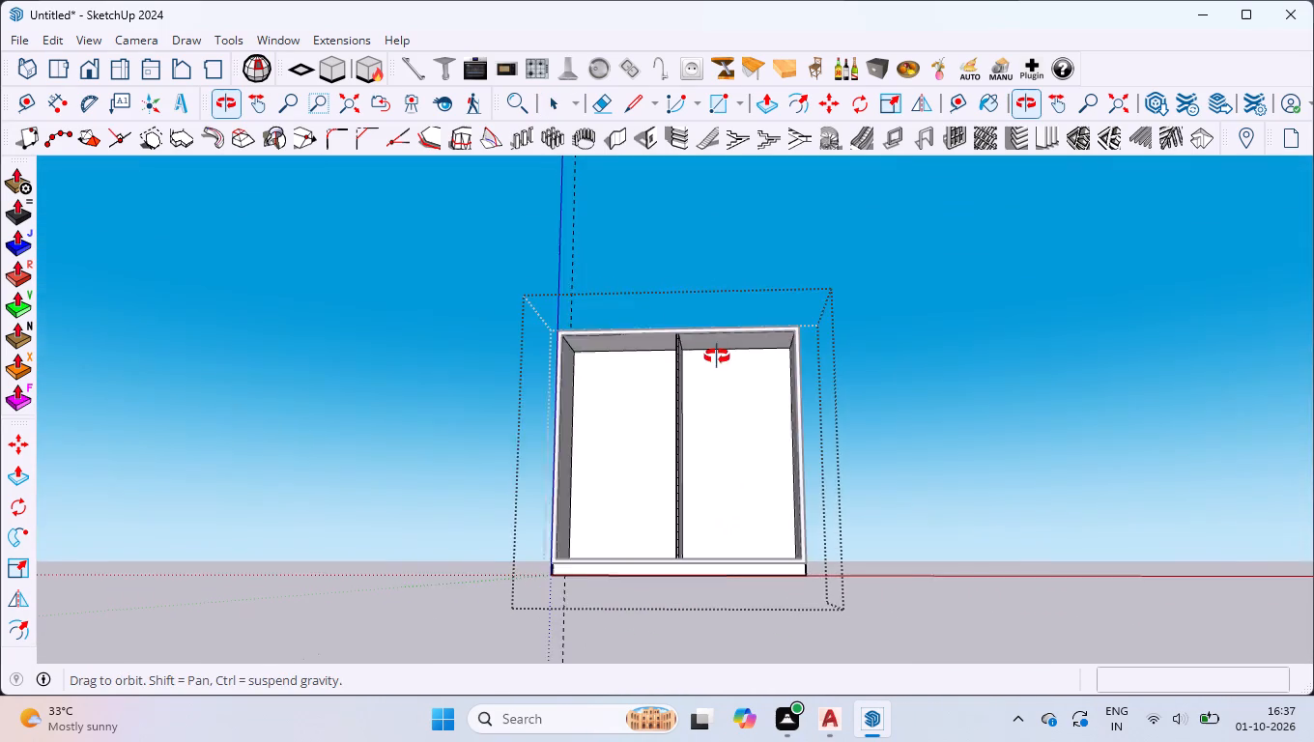
{"action": "middle_click_drag", "start_coordinate": [717, 357], "coordinate": [978, 609]}
{"action": "scroll", "coordinate": [689, 541], "scroll_direction": "up", "scroll_amount": 4}
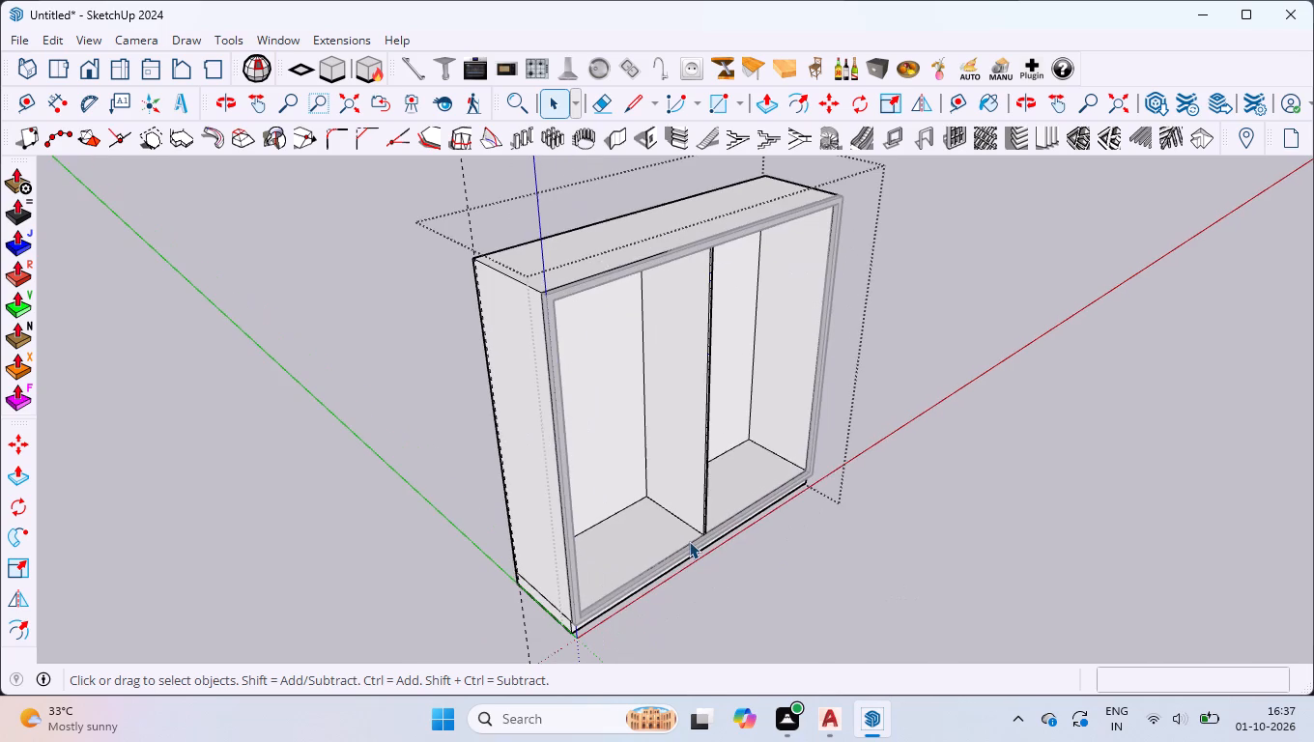
{"action": "scroll", "coordinate": [689, 541], "scroll_direction": "up", "scroll_amount": 1}
{"action": "scroll", "coordinate": [689, 541], "scroll_direction": "down", "scroll_amount": 6}
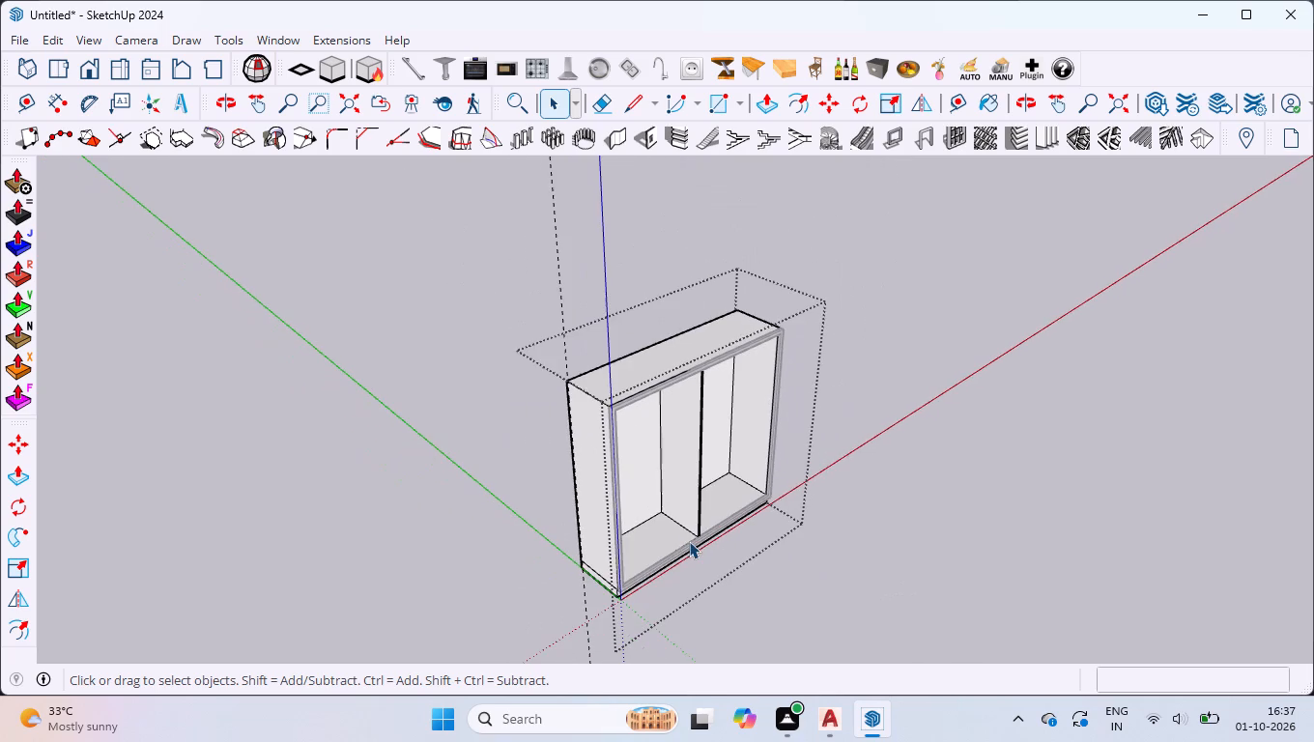
{"action": "middle_click_drag", "start_coordinate": [689, 541], "coordinate": [696, 465]}
{"action": "scroll", "coordinate": [670, 582], "scroll_direction": "up", "scroll_amount": 2}
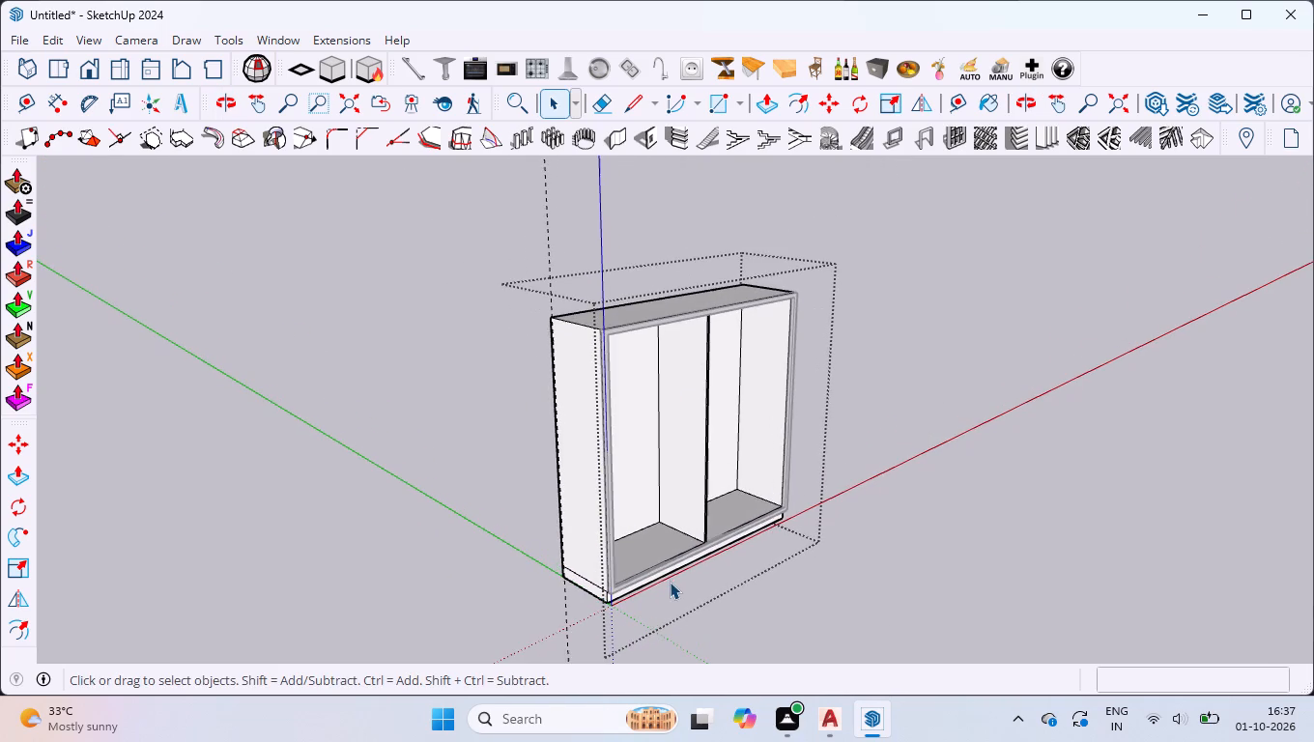
{"action": "scroll", "coordinate": [670, 582], "scroll_direction": "up", "scroll_amount": 4}
{"action": "scroll", "coordinate": [544, 589], "scroll_direction": "up", "scroll_amount": 3}
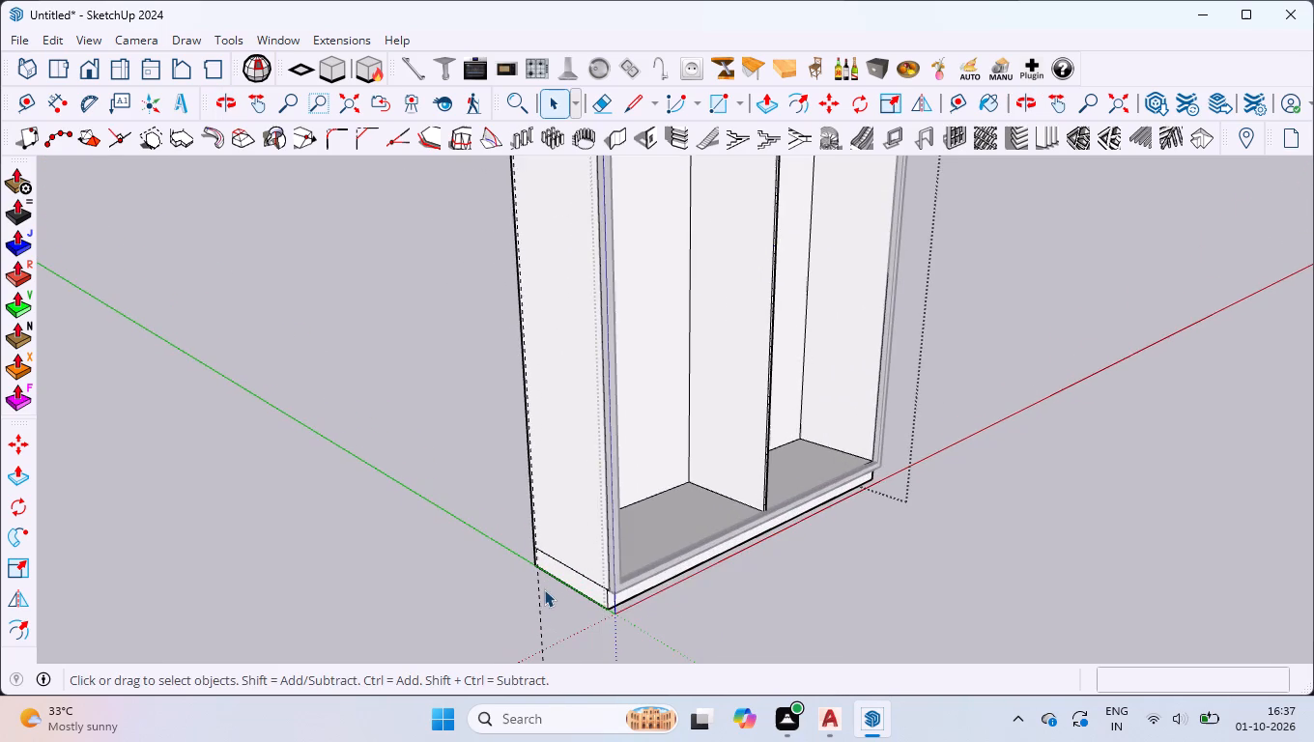
Delete the vertical dashed guide line running along the cabinet's outer side near the back.
{"action": "middle_click_drag", "start_coordinate": [544, 589], "coordinate": [823, 645]}
{"action": "scroll", "coordinate": [819, 620], "scroll_direction": "up", "scroll_amount": 2}
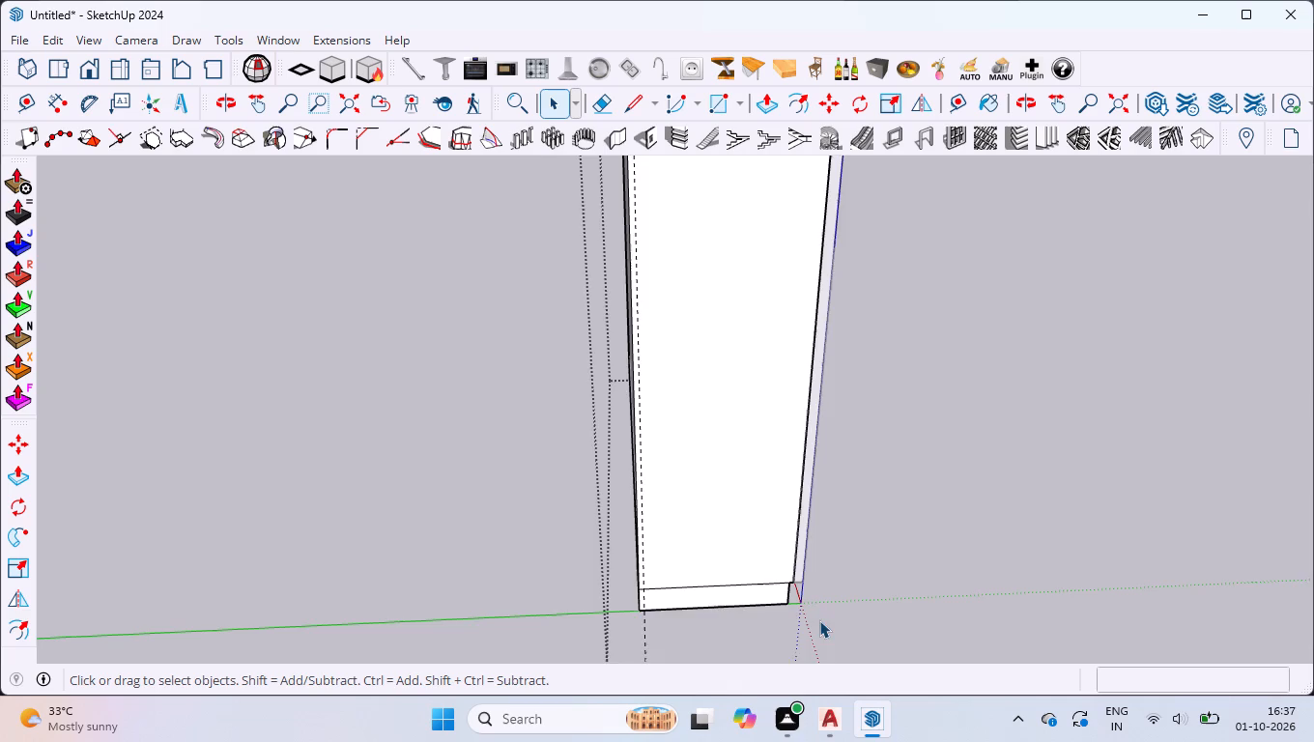
{"action": "scroll", "coordinate": [819, 620], "scroll_direction": "up", "scroll_amount": 10}
{"action": "scroll", "coordinate": [802, 570], "scroll_direction": "down", "scroll_amount": 9}
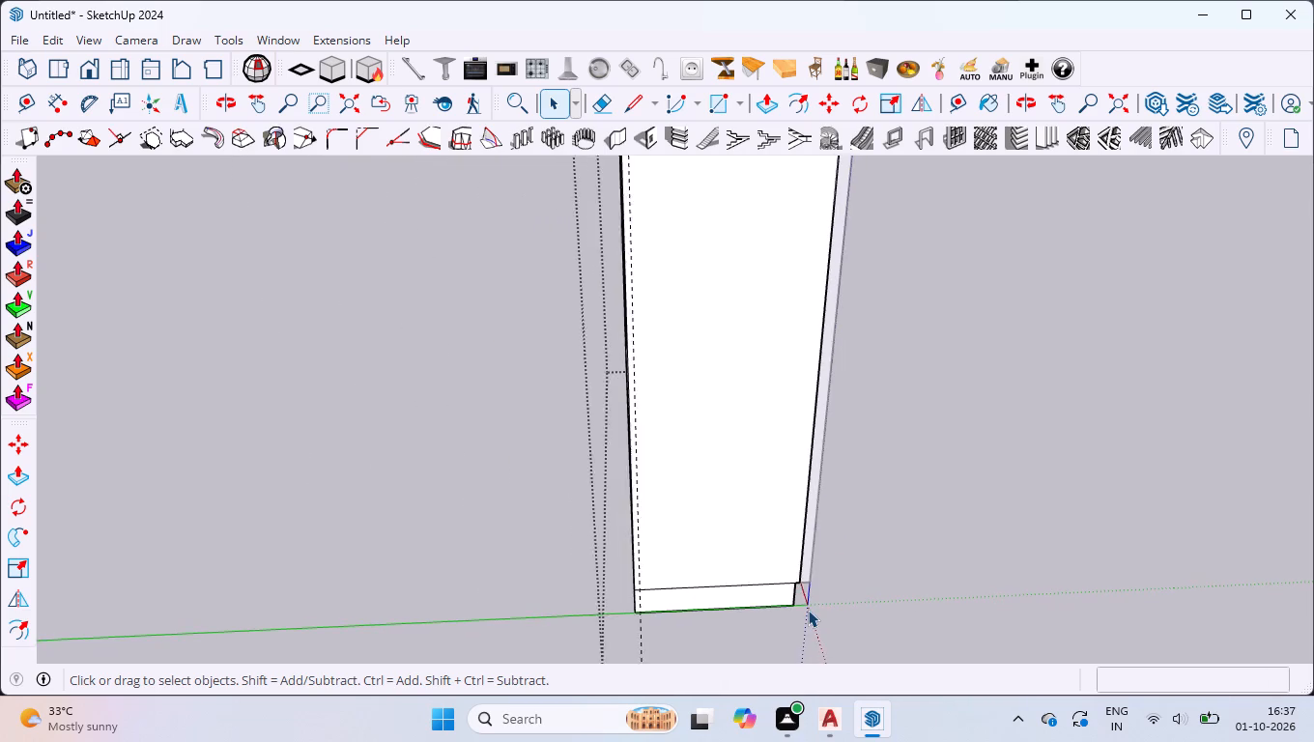
{"action": "scroll", "coordinate": [808, 610], "scroll_direction": "down", "scroll_amount": 3}
{"action": "middle_click_drag", "start_coordinate": [809, 610], "coordinate": [758, 562]}
{"action": "scroll", "coordinate": [705, 589], "scroll_direction": "up", "scroll_amount": 4}
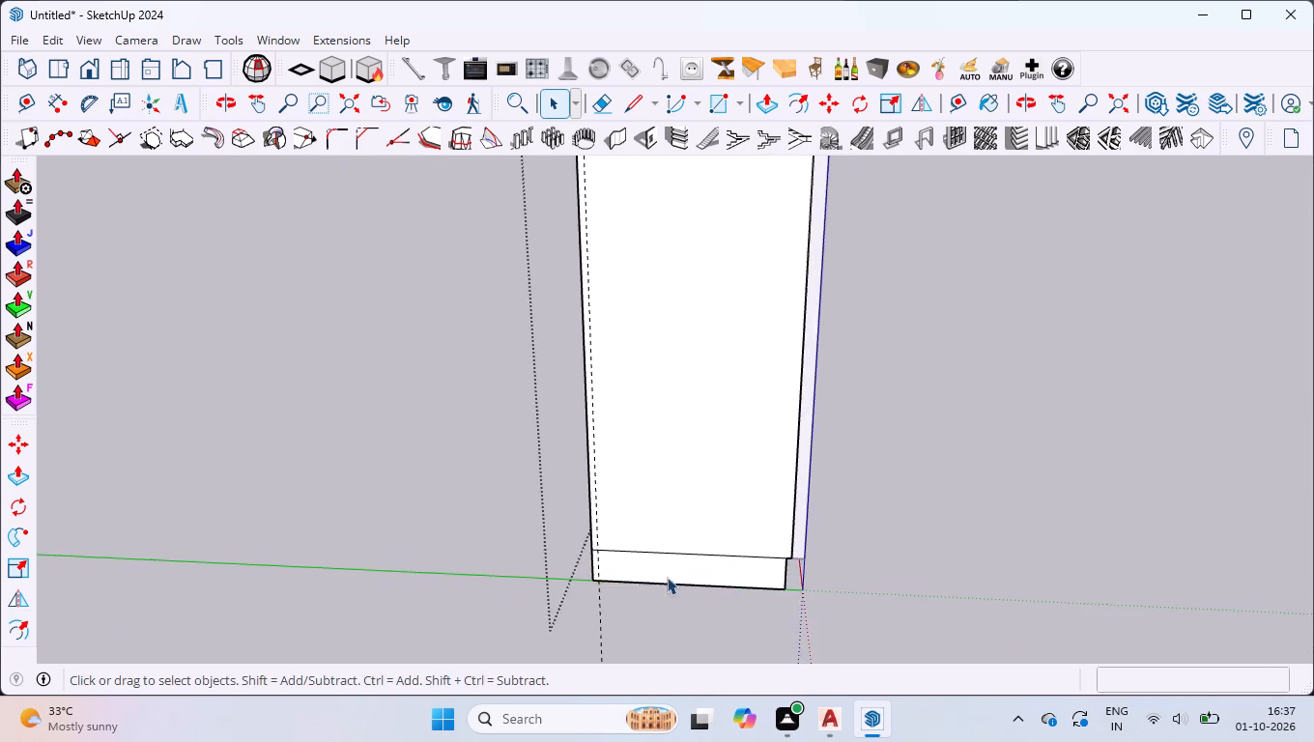
{"action": "scroll", "coordinate": [641, 538], "scroll_direction": "up", "scroll_amount": 3}
{"action": "left_click_drag", "start_coordinate": [636, 643], "coordinate": [473, 599]}
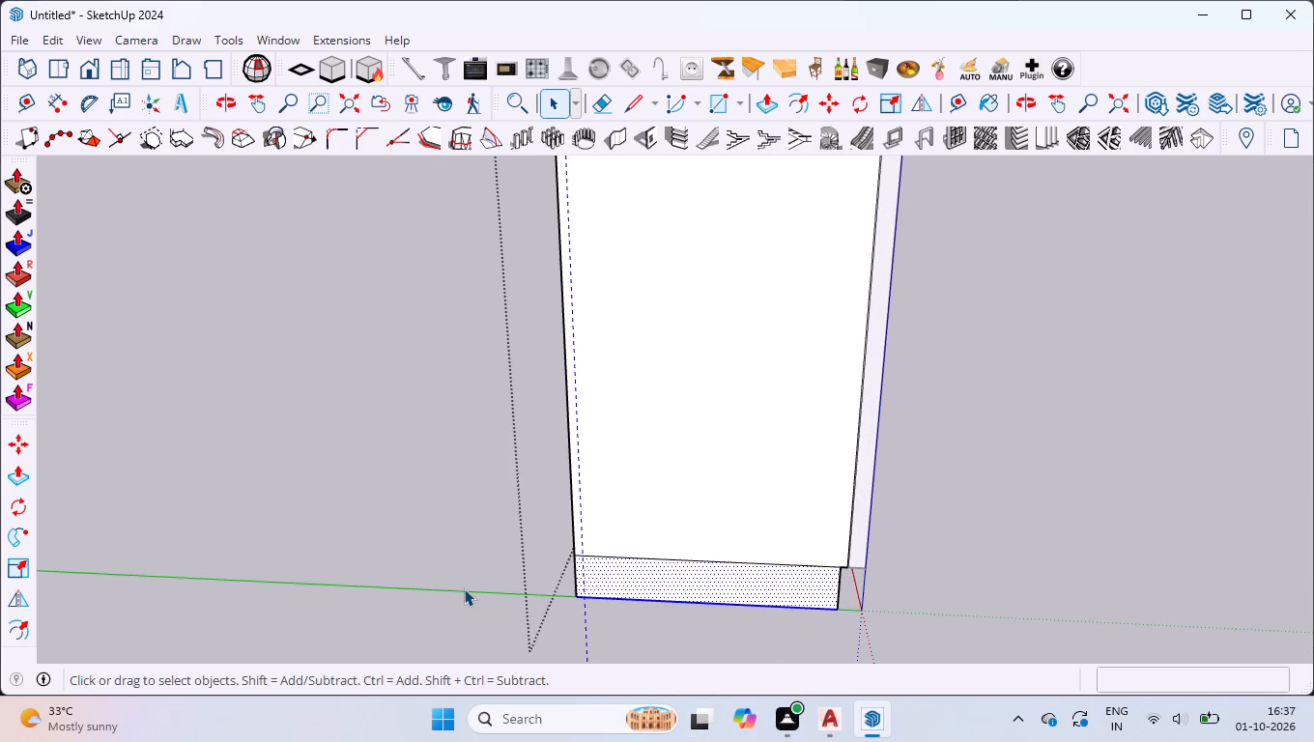
{"action": "left_click_drag", "start_coordinate": [617, 617], "coordinate": [558, 637]}
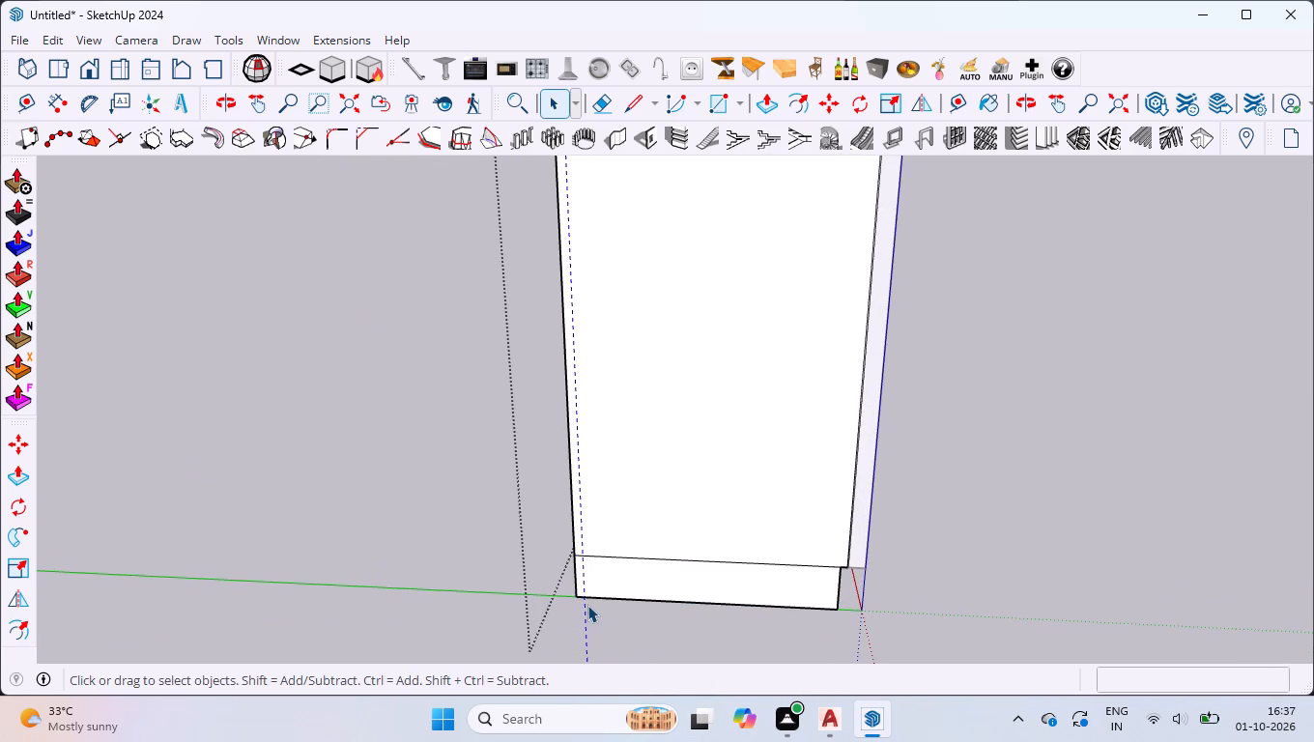
{"action": "key", "text": "Delete"}
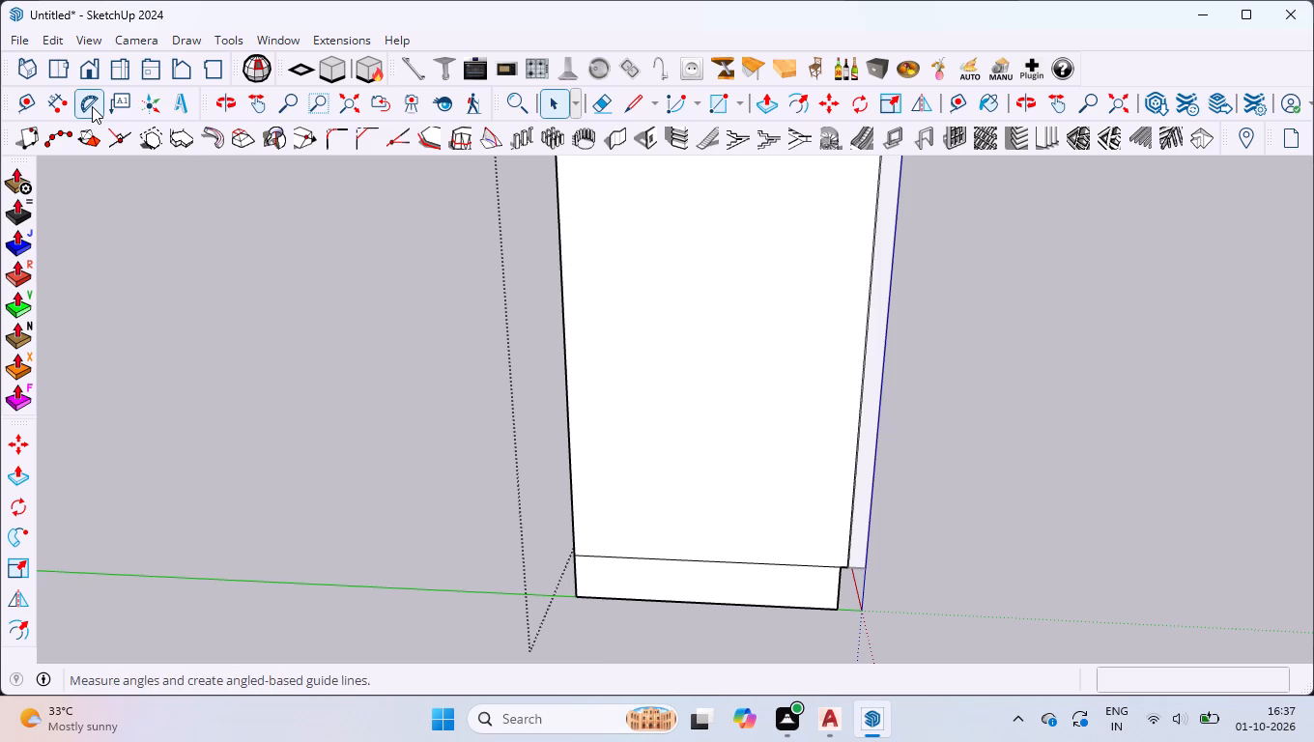
Reverse the narrow underside face between the recessed plinth and the front frame, and close the cabinet group.
{"action": "scroll", "coordinate": [810, 611], "scroll_direction": "down", "scroll_amount": 4}
{"action": "middle_click_drag", "start_coordinate": [810, 611], "coordinate": [695, 281]}
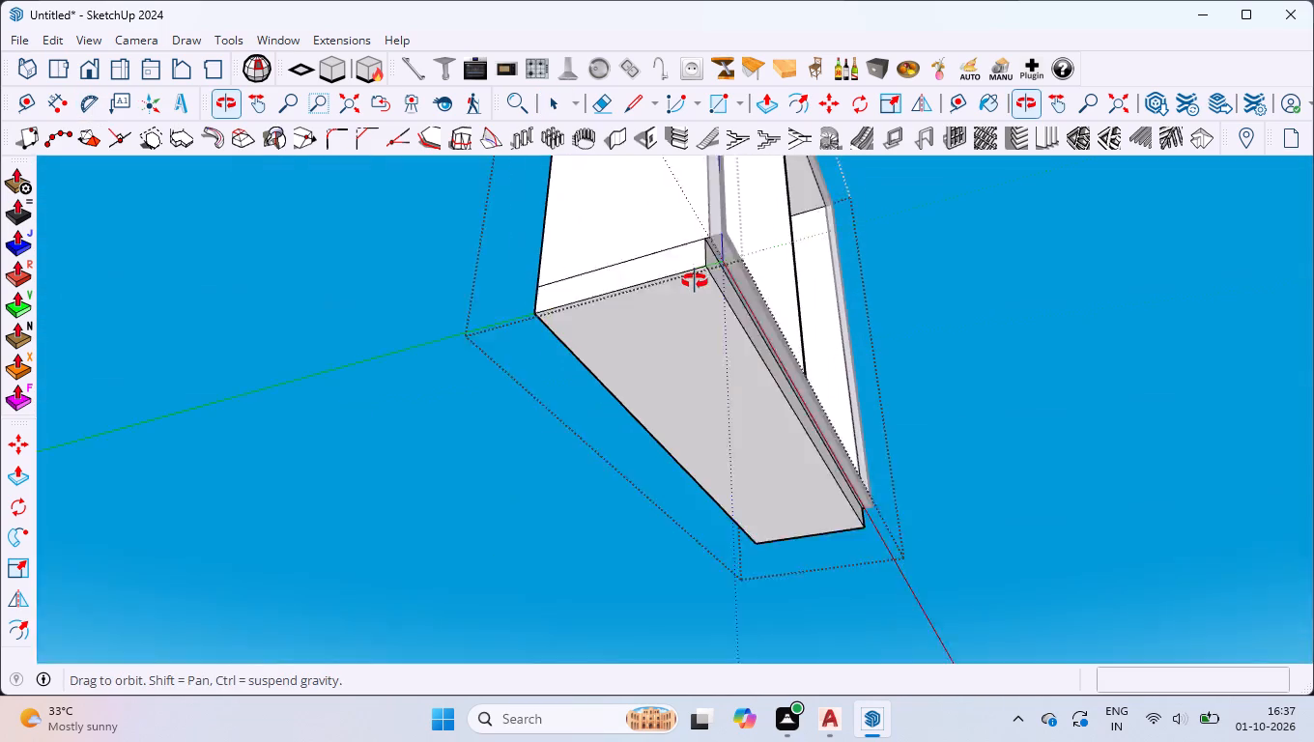
{"action": "middle_click_drag", "start_coordinate": [695, 281], "coordinate": [697, 284]}
{"action": "scroll", "coordinate": [704, 185], "scroll_direction": "up", "scroll_amount": 17}
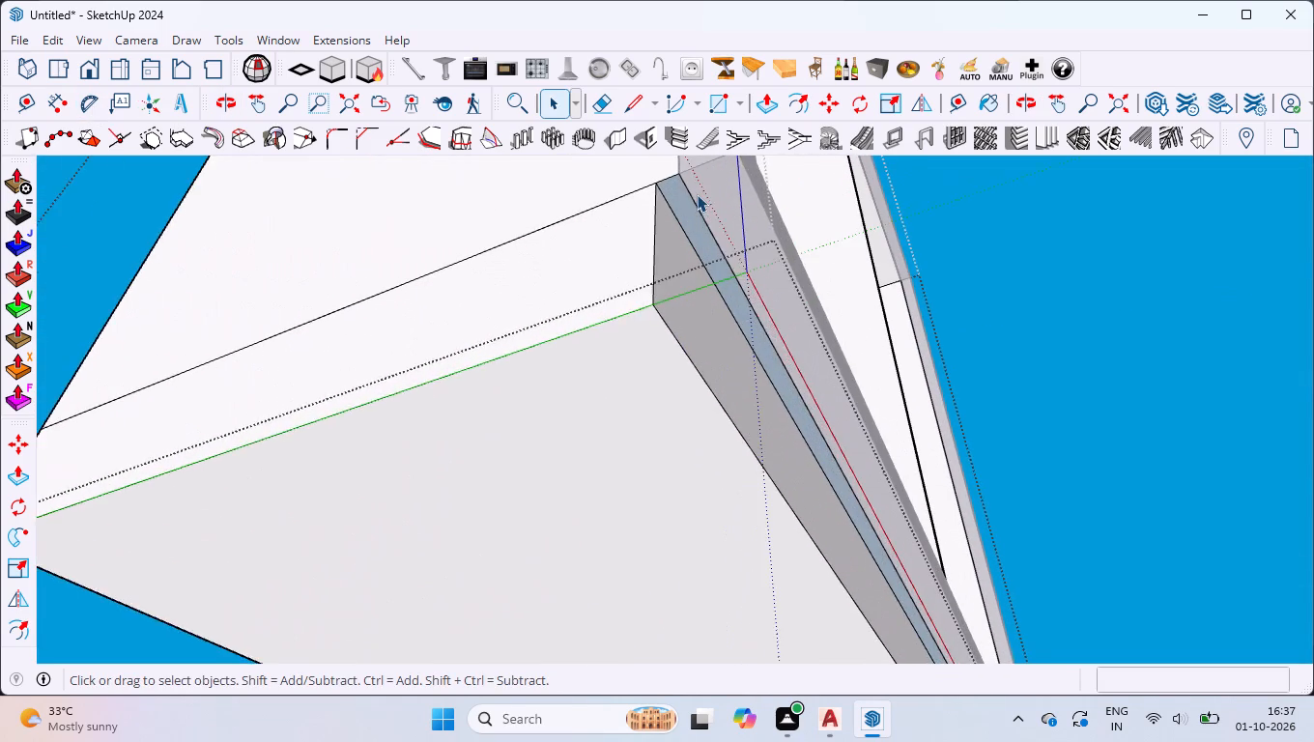
{"action": "scroll", "coordinate": [697, 194], "scroll_direction": "up", "scroll_amount": 2}
{"action": "left_click", "coordinate": [681, 209]}
{"action": "right_click", "coordinate": [678, 210]}
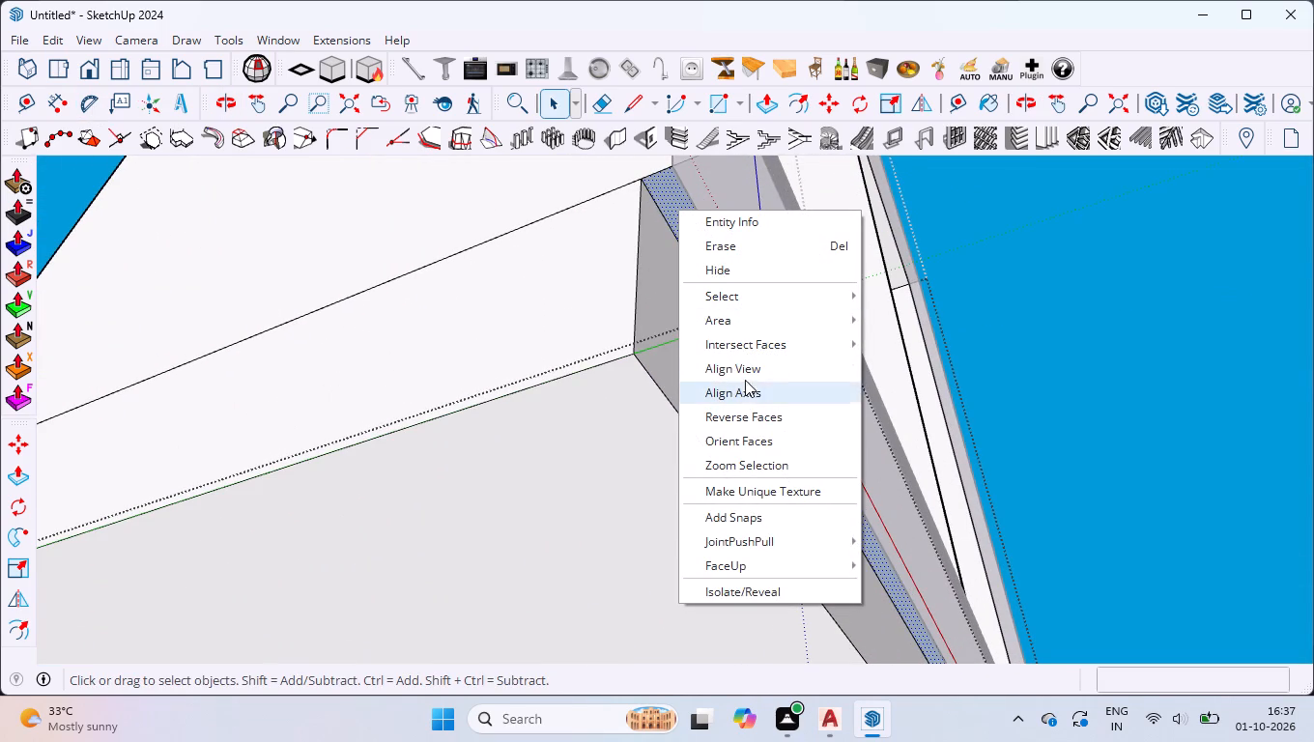
{"action": "left_click", "coordinate": [746, 418]}
{"action": "scroll", "coordinate": [741, 427], "scroll_direction": "down", "scroll_amount": 4}
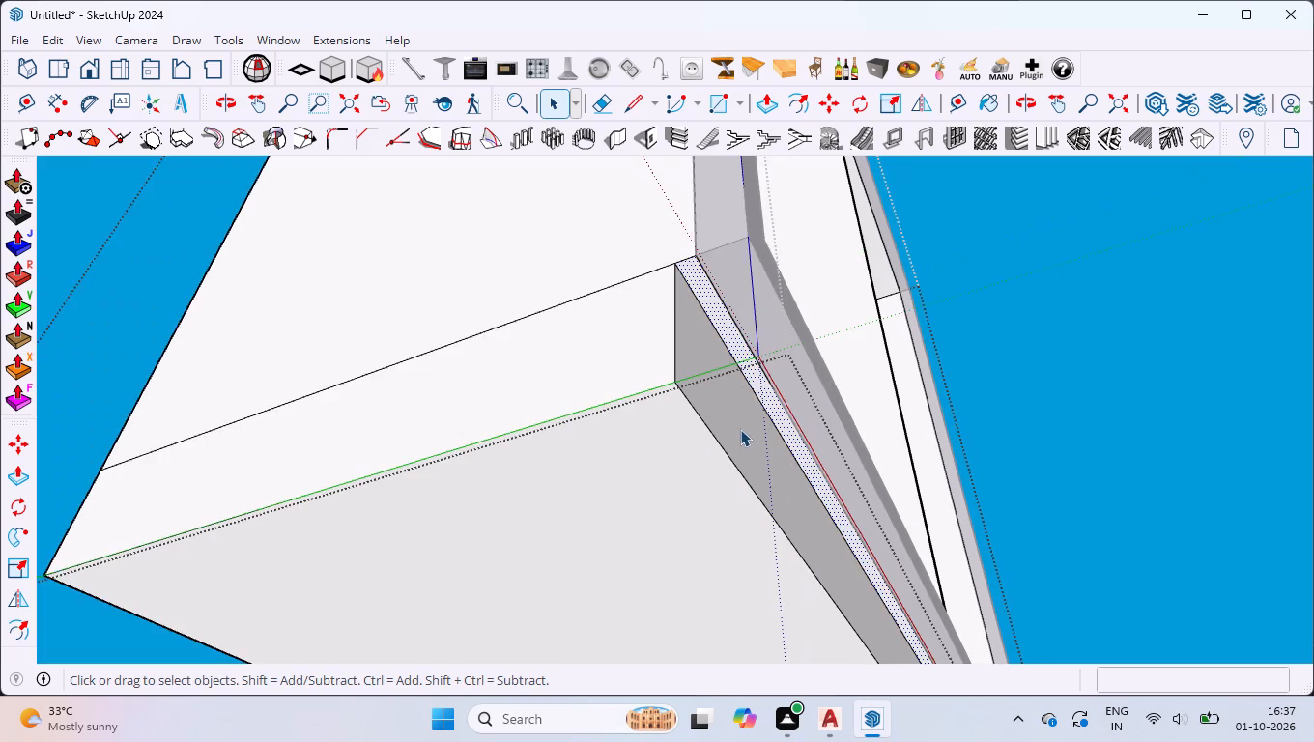
{"action": "scroll", "coordinate": [726, 395], "scroll_direction": "down", "scroll_amount": 4}
{"action": "left_click", "coordinate": [183, 293]}
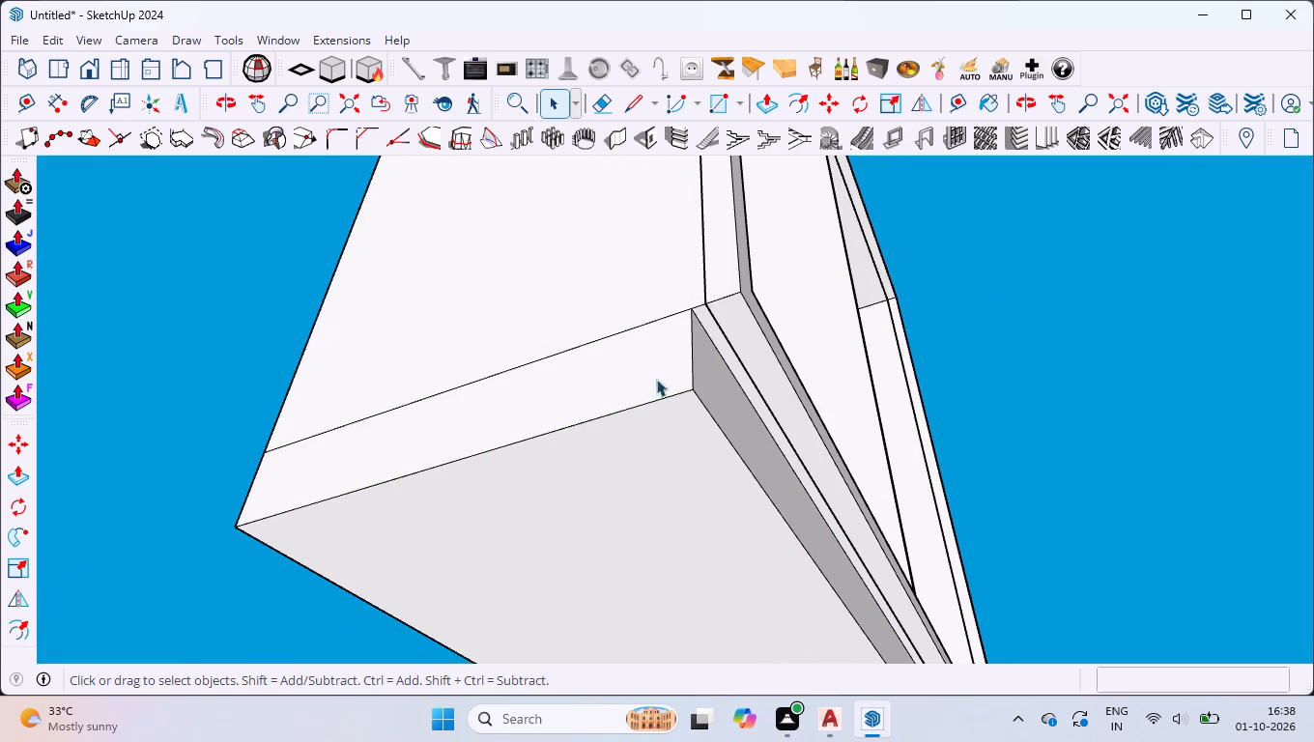
Measure the cabinet's depth along its lower side edge, from the frame's front corner to the back corner, without placing a dimension.
{"action": "scroll", "coordinate": [551, 520], "scroll_direction": "down", "scroll_amount": 5}
{"action": "scroll", "coordinate": [655, 333], "scroll_direction": "down", "scroll_amount": 4}
{"action": "middle_click_drag", "start_coordinate": [654, 342], "coordinate": [651, 411]}
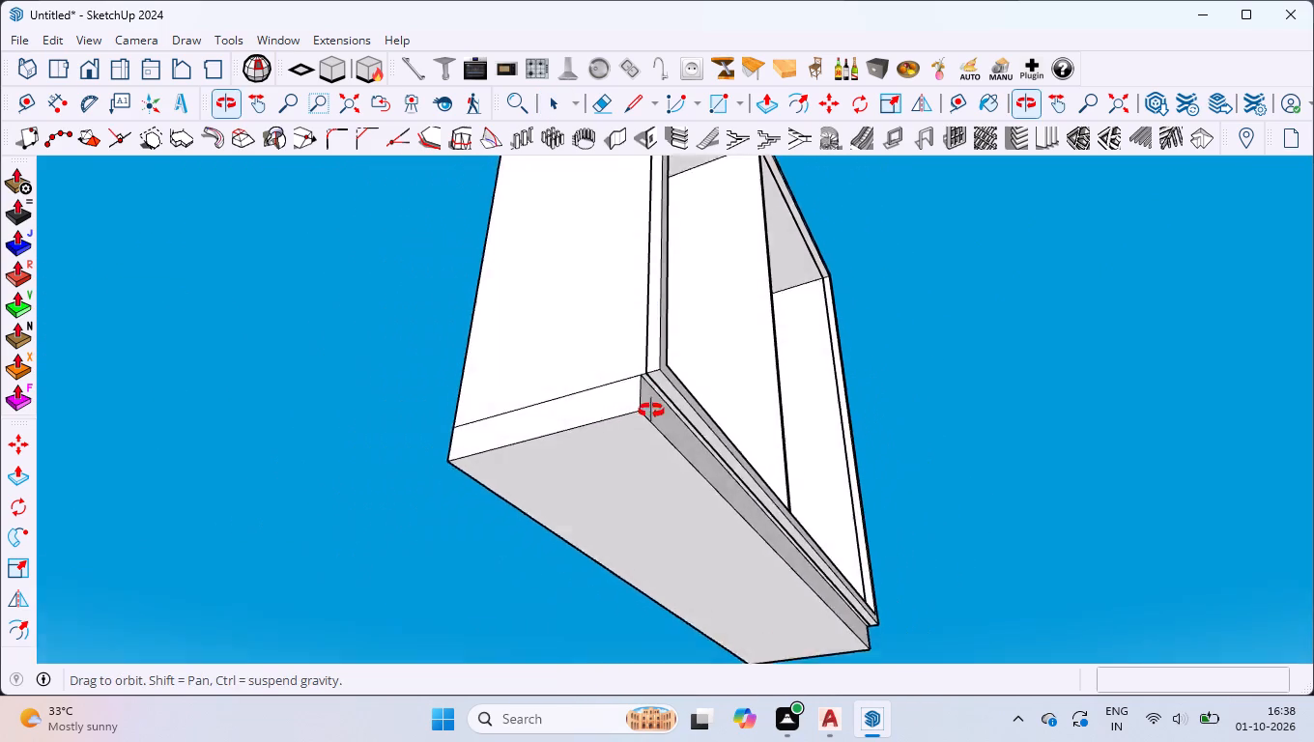
{"action": "middle_click_drag", "start_coordinate": [651, 411], "coordinate": [641, 550]}
{"action": "scroll", "coordinate": [651, 518], "scroll_direction": "down", "scroll_amount": 12}
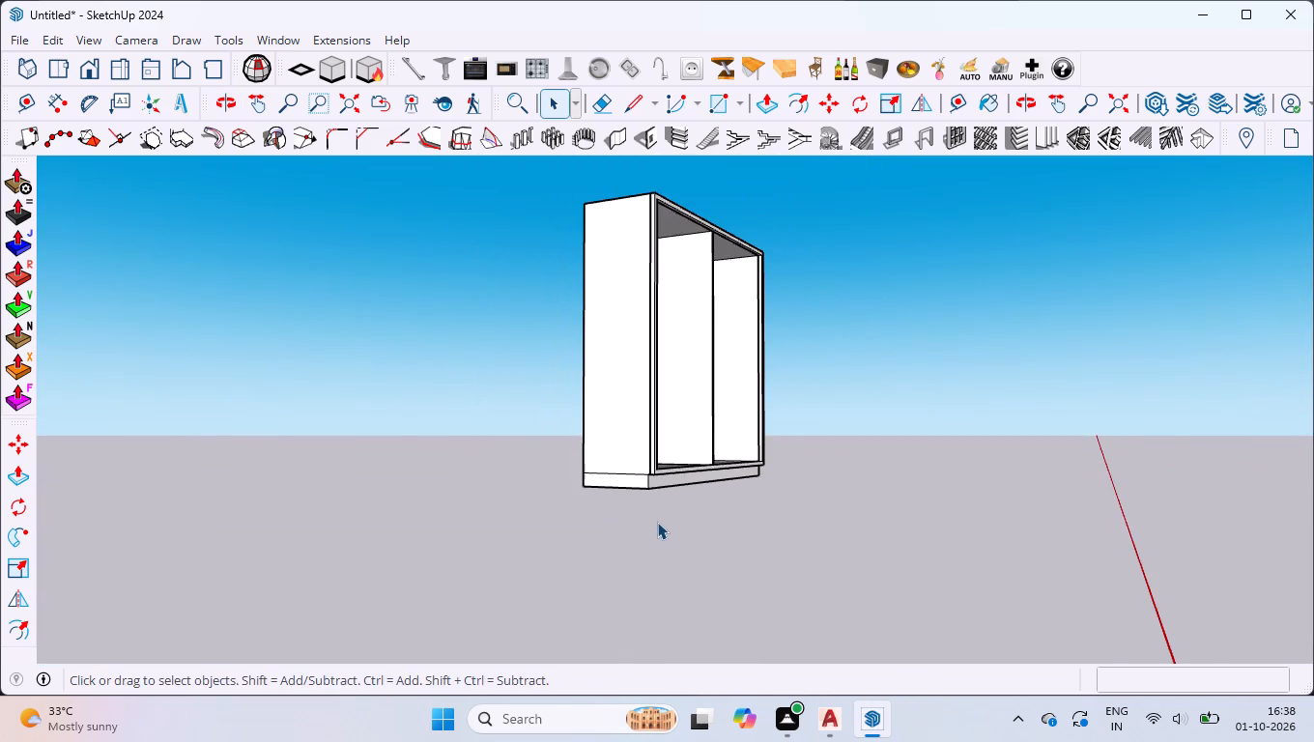
{"action": "scroll", "coordinate": [636, 193], "scroll_direction": "up", "scroll_amount": 3}
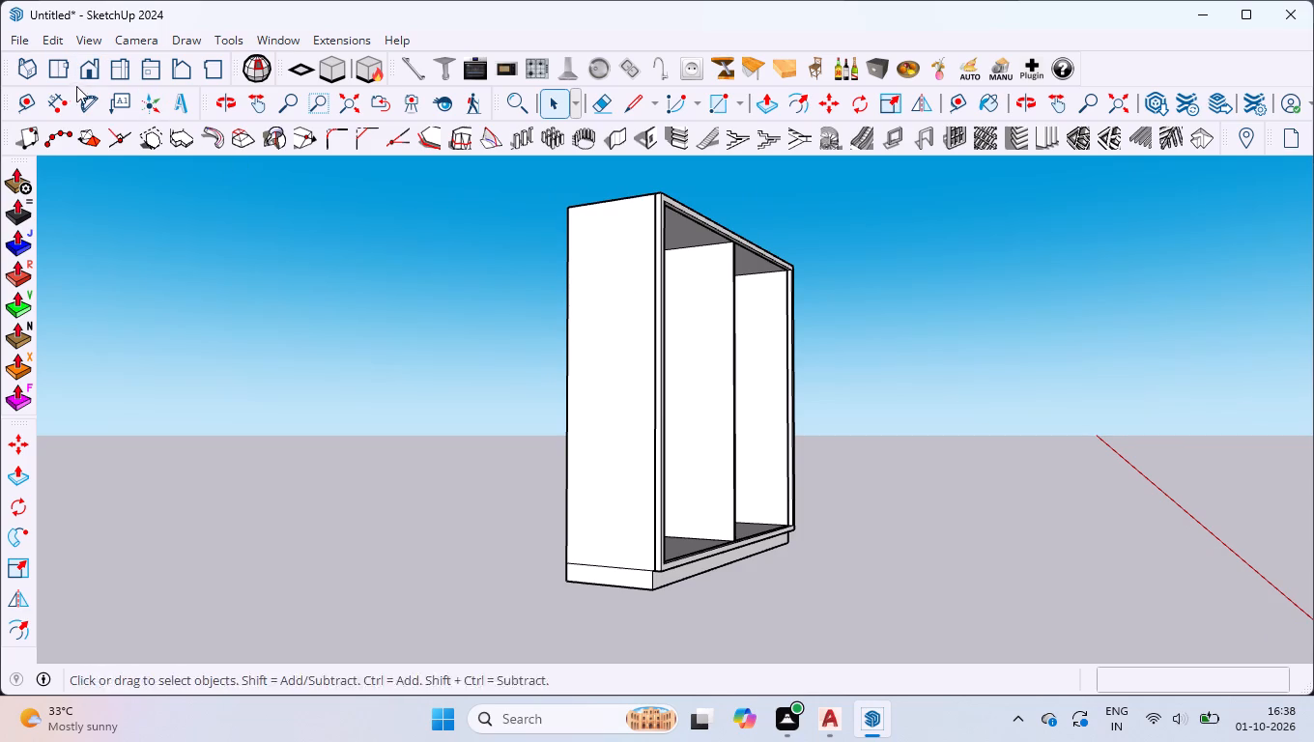
{"action": "left_click", "coordinate": [65, 99]}
{"action": "scroll", "coordinate": [613, 586], "scroll_direction": "up", "scroll_amount": 3}
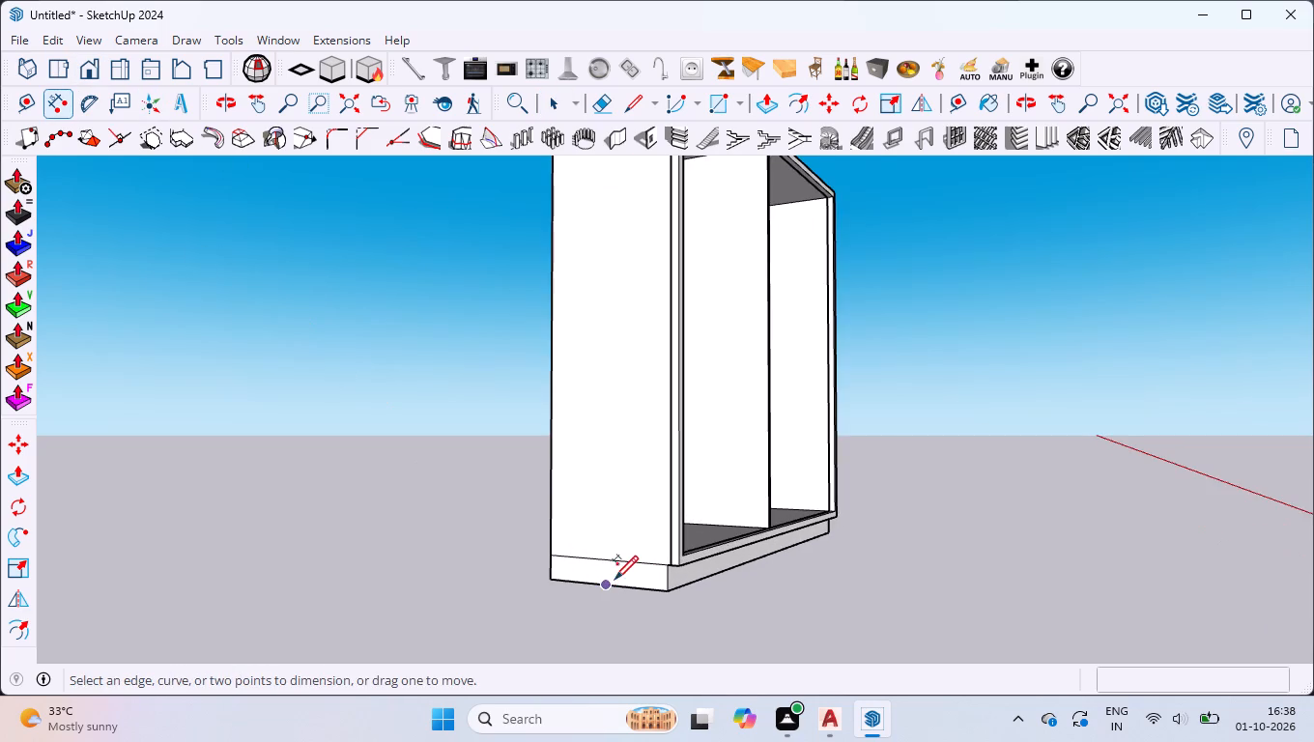
{"action": "scroll", "coordinate": [614, 578], "scroll_direction": "up", "scroll_amount": 11}
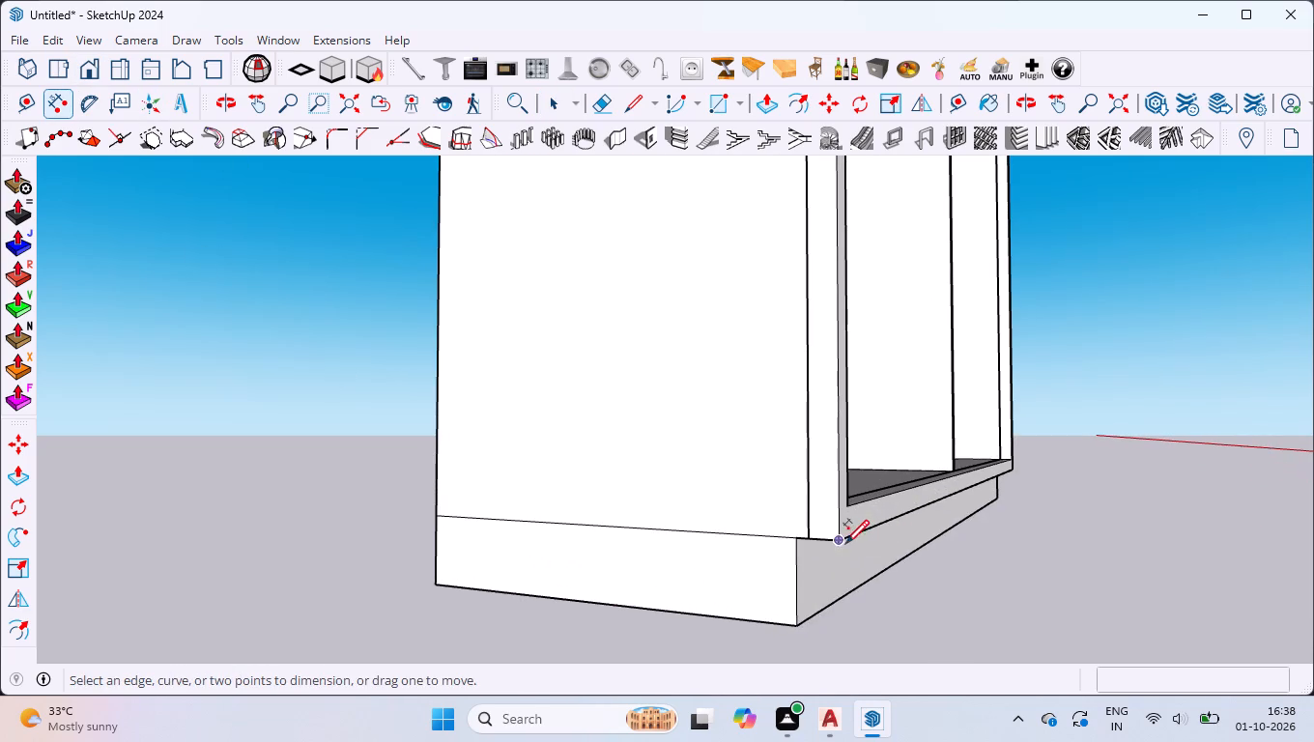
{"action": "left_click", "coordinate": [842, 540]}
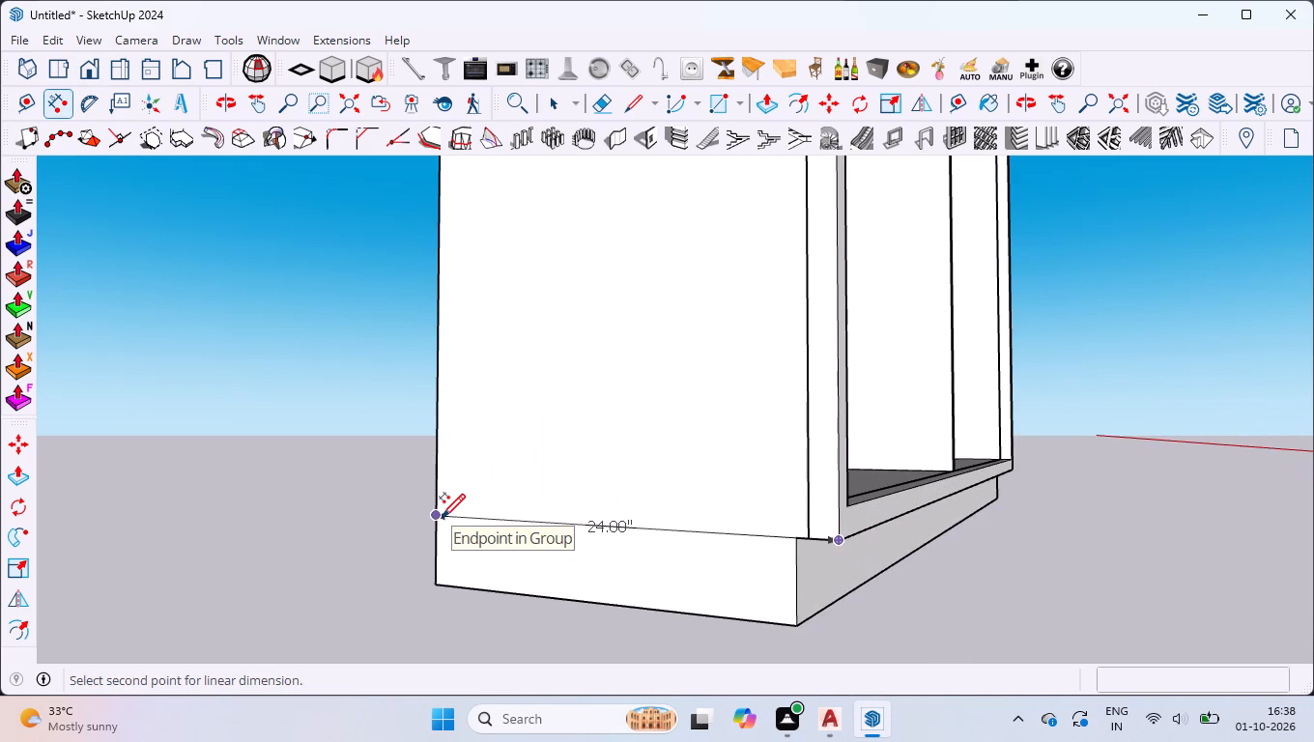
{"action": "left_click", "coordinate": [442, 516]}
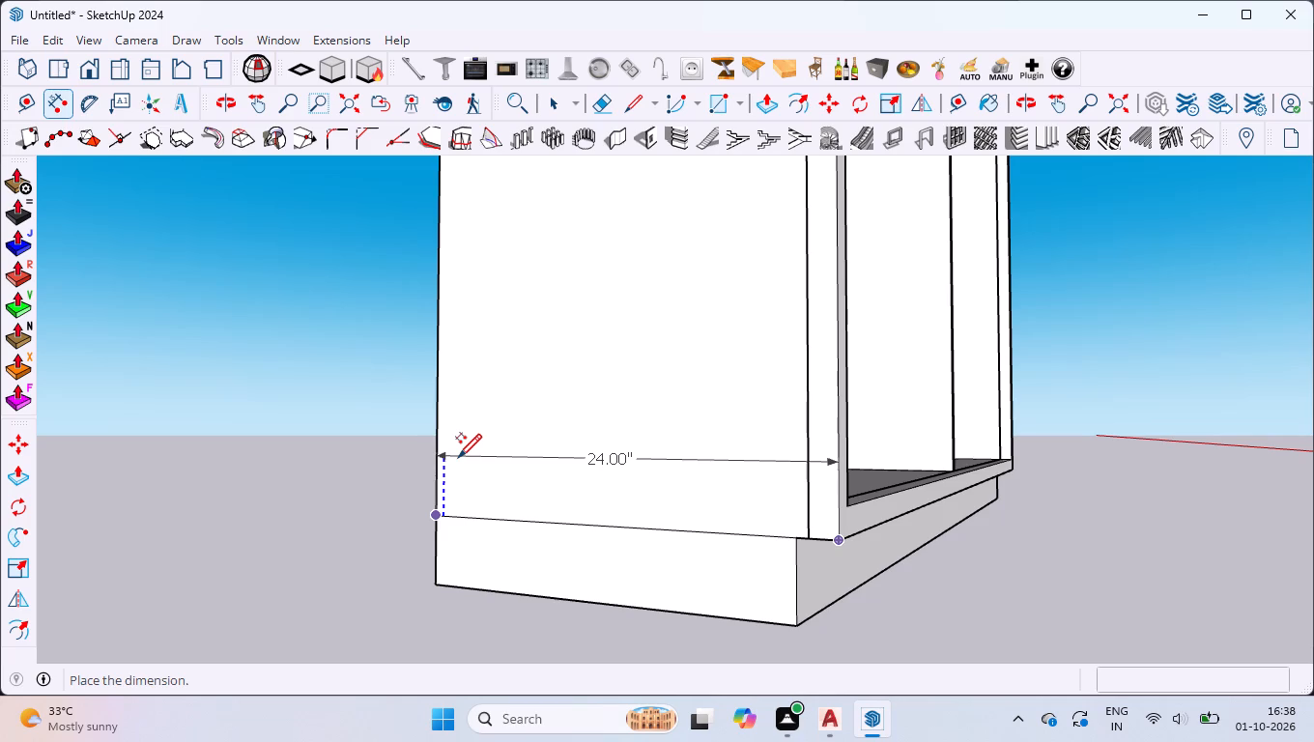
{"action": "key", "text": "space"}
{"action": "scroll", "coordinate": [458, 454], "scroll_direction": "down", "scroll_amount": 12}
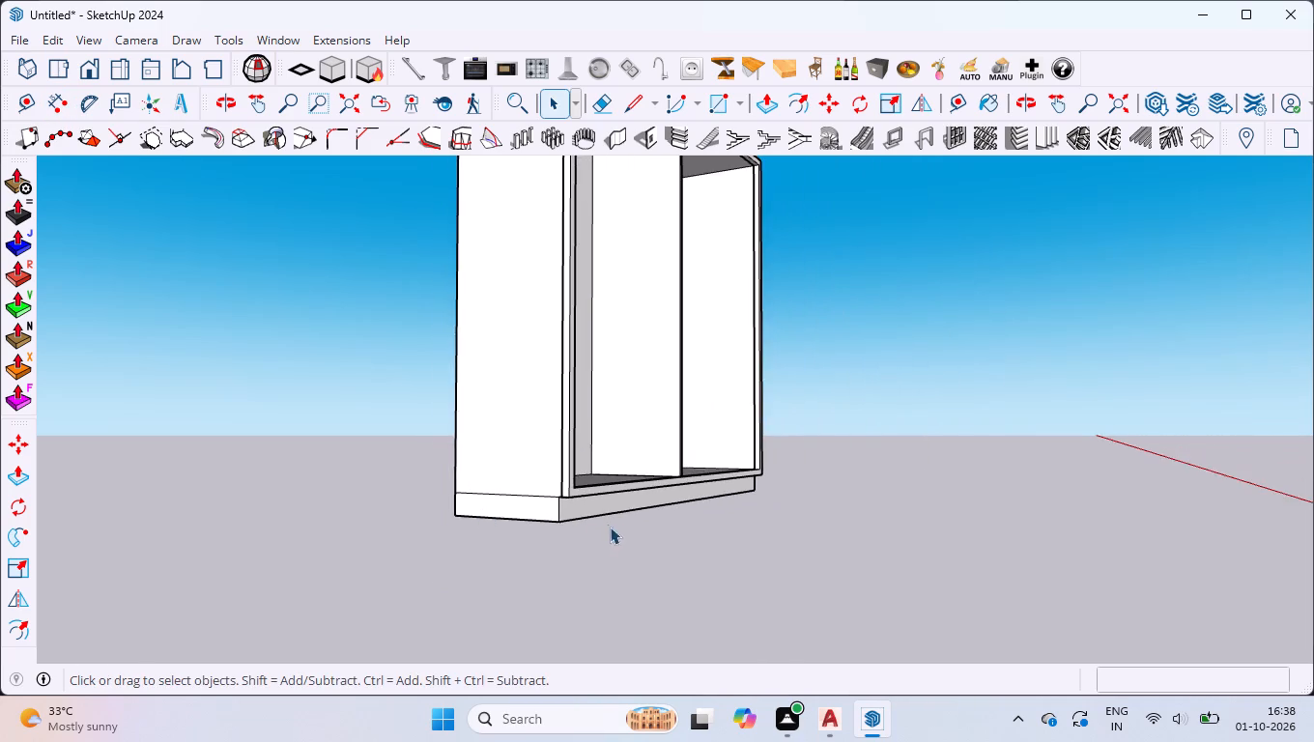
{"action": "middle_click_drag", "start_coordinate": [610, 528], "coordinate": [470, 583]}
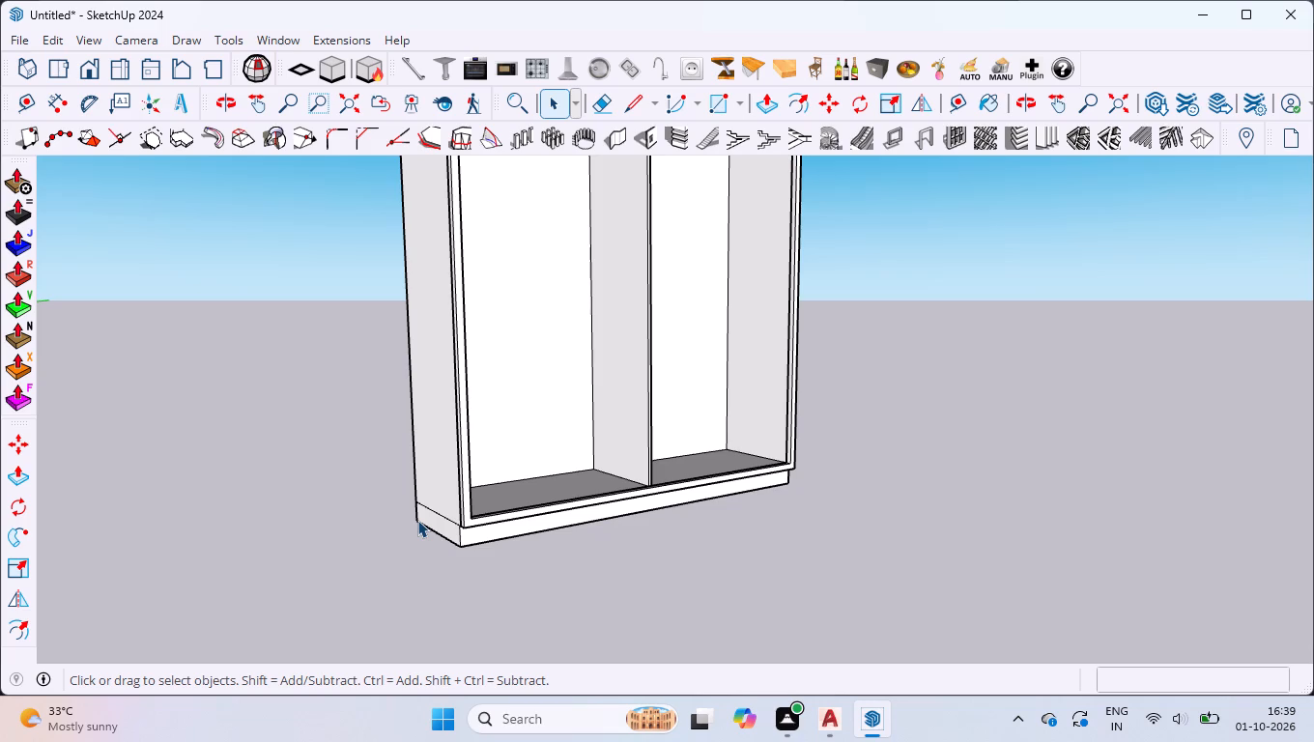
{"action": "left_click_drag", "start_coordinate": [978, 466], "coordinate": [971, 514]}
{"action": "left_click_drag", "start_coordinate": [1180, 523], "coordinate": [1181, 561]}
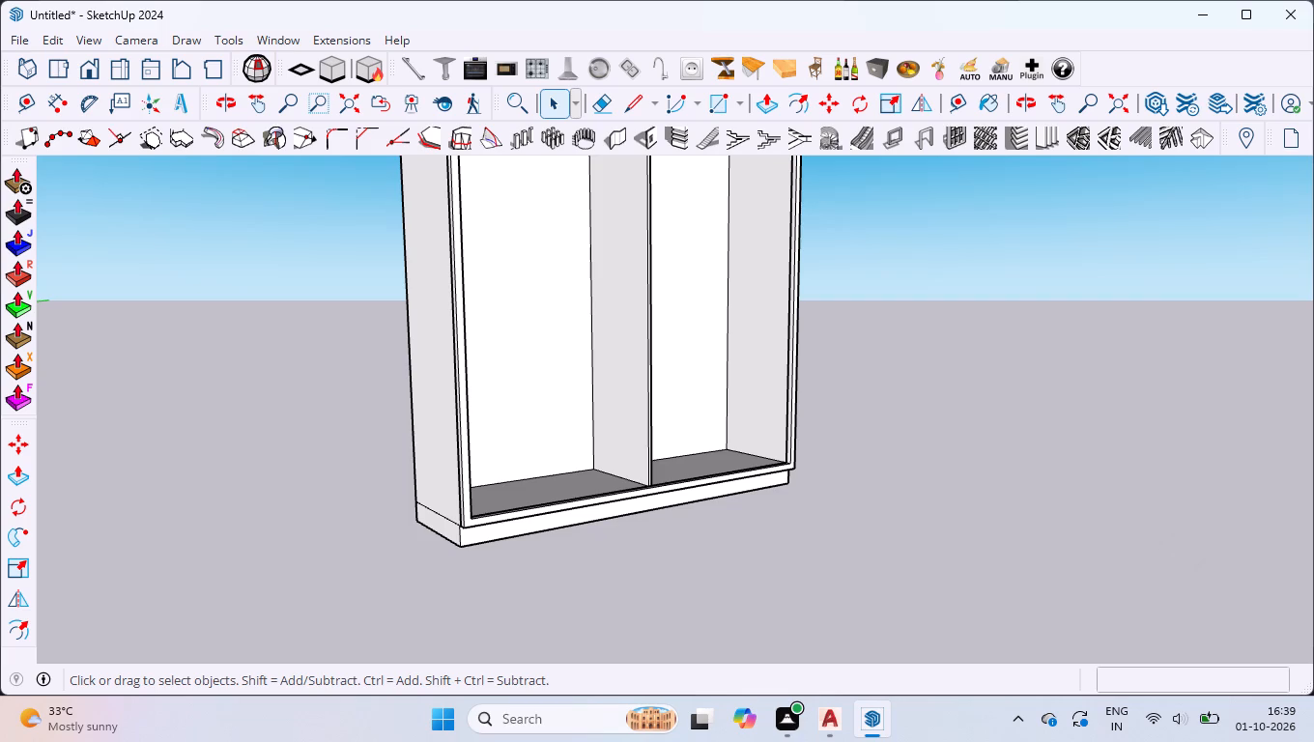
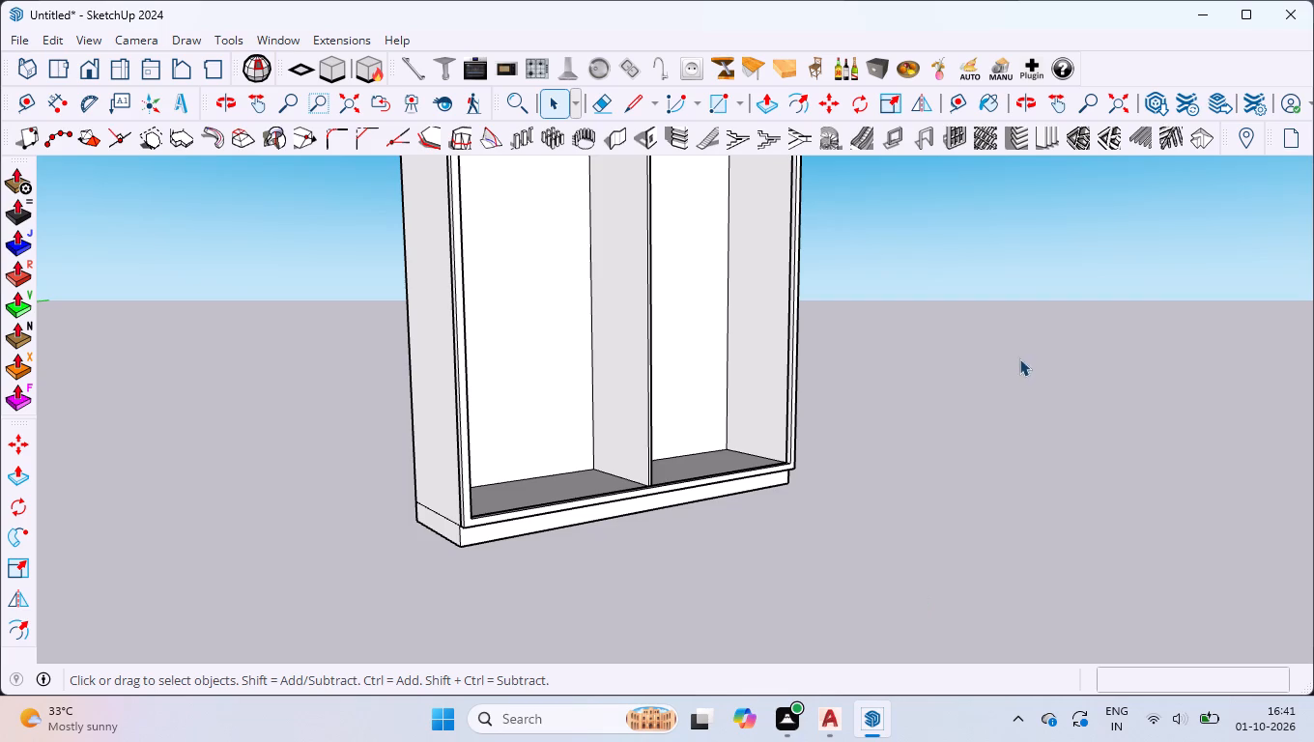
Examine the cabinet's open front and the lower ends of its two compartments beside the central partition.
{"action": "scroll", "coordinate": [691, 580], "scroll_direction": "down", "scroll_amount": 15}
{"action": "scroll", "coordinate": [709, 359], "scroll_direction": "up", "scroll_amount": 7}
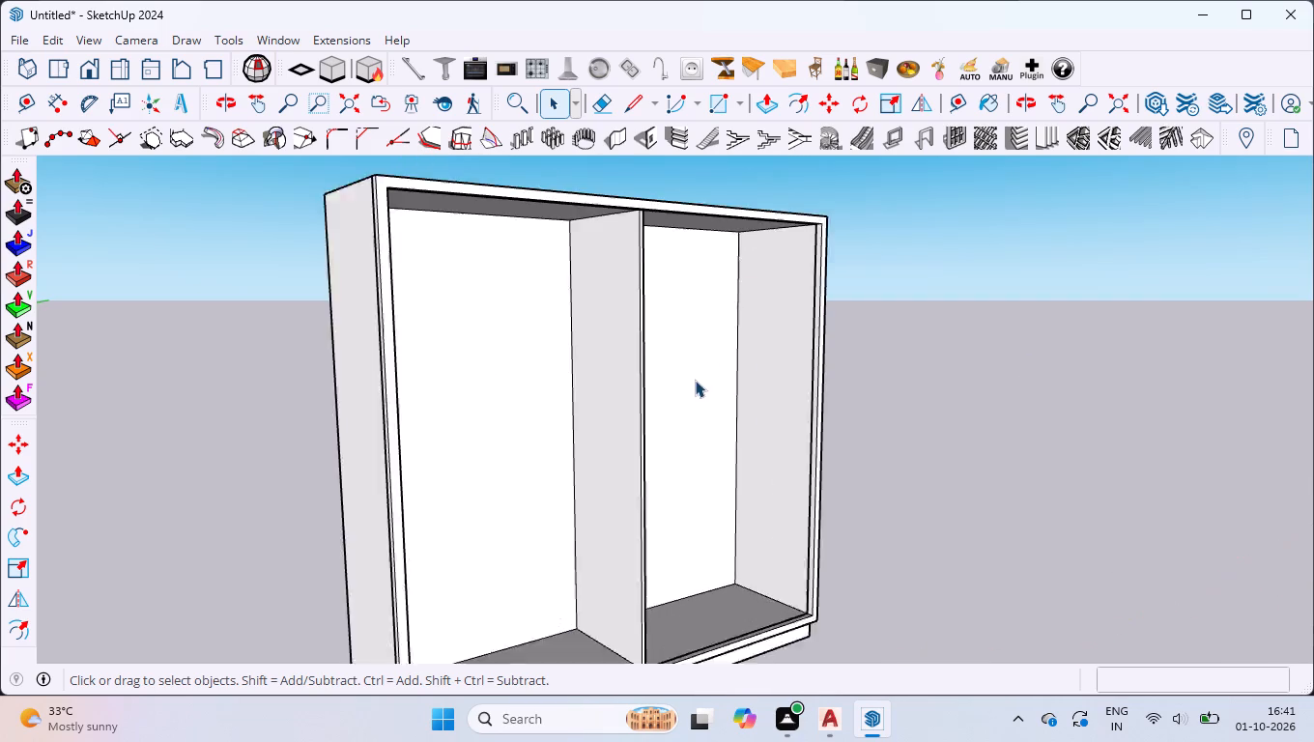
{"action": "middle_click_drag", "start_coordinate": [703, 432], "coordinate": [466, 431]}
{"action": "scroll", "coordinate": [655, 328], "scroll_direction": "down", "scroll_amount": 4}
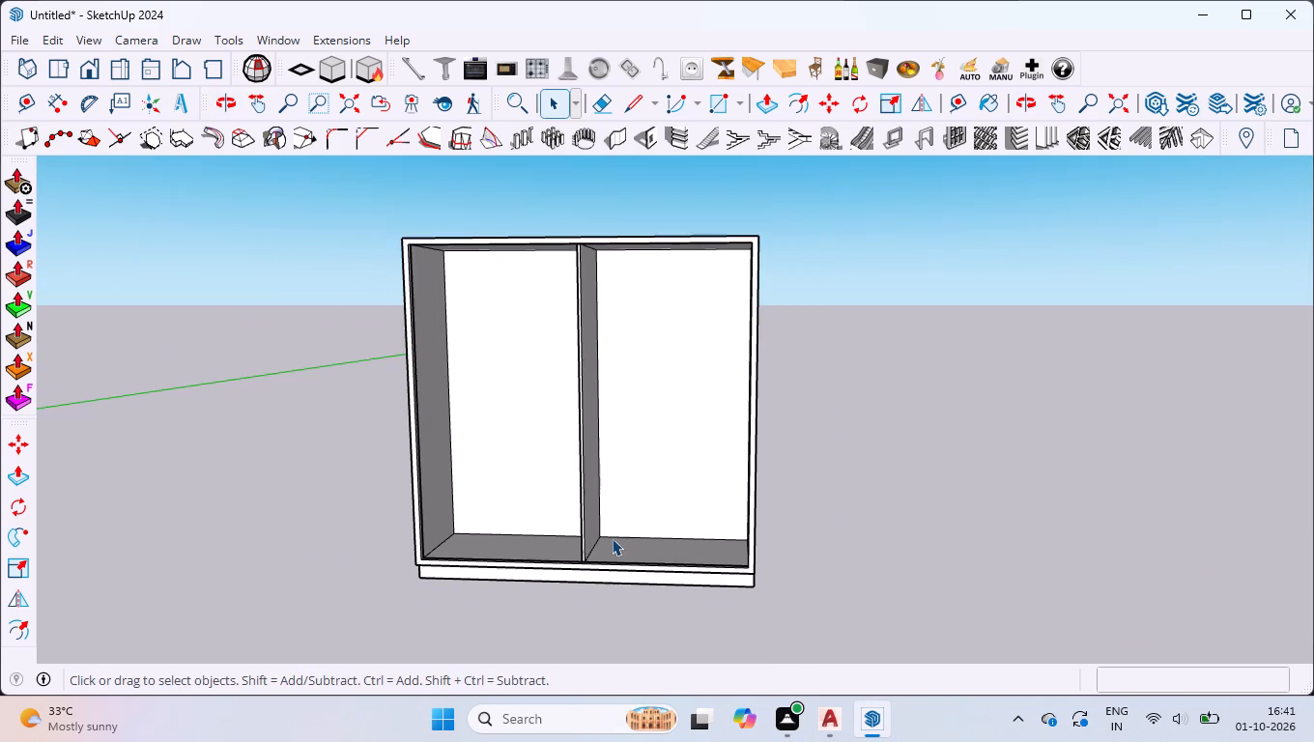
{"action": "scroll", "coordinate": [612, 538], "scroll_direction": "up", "scroll_amount": 8}
{"action": "scroll", "coordinate": [598, 547], "scroll_direction": "down", "scroll_amount": 3}
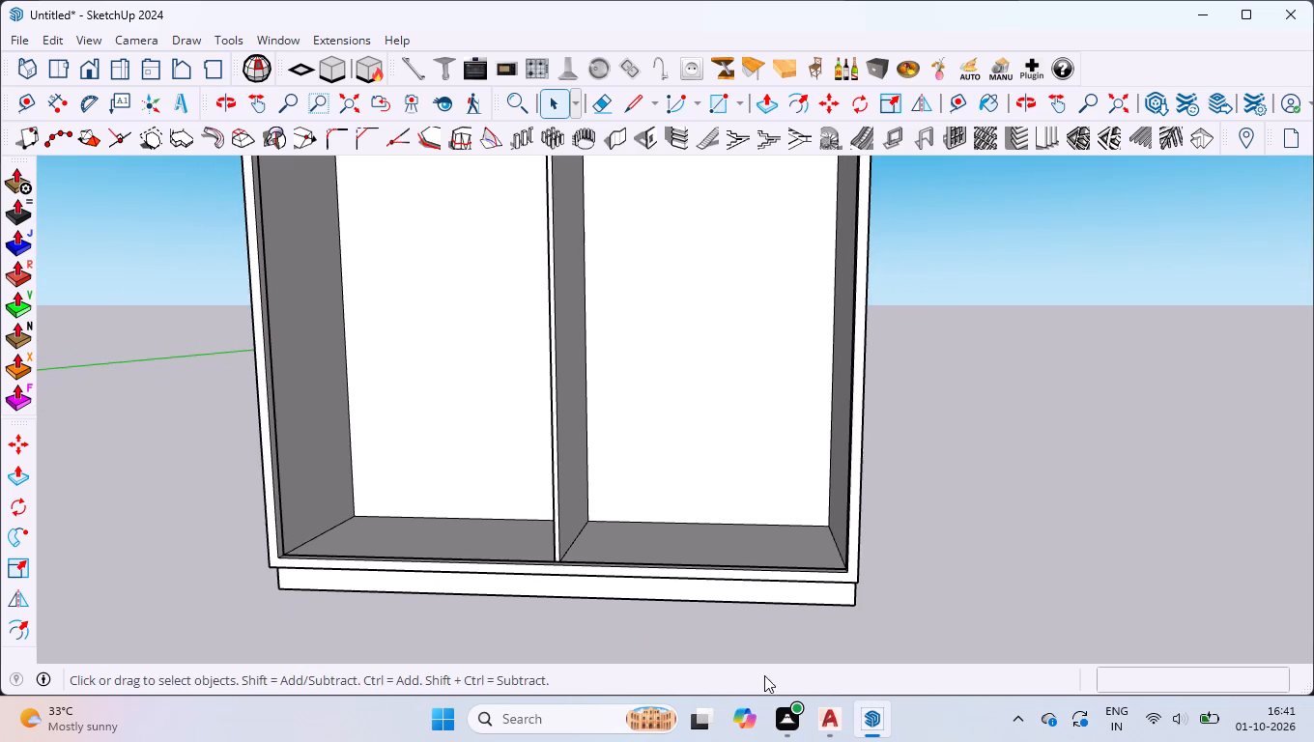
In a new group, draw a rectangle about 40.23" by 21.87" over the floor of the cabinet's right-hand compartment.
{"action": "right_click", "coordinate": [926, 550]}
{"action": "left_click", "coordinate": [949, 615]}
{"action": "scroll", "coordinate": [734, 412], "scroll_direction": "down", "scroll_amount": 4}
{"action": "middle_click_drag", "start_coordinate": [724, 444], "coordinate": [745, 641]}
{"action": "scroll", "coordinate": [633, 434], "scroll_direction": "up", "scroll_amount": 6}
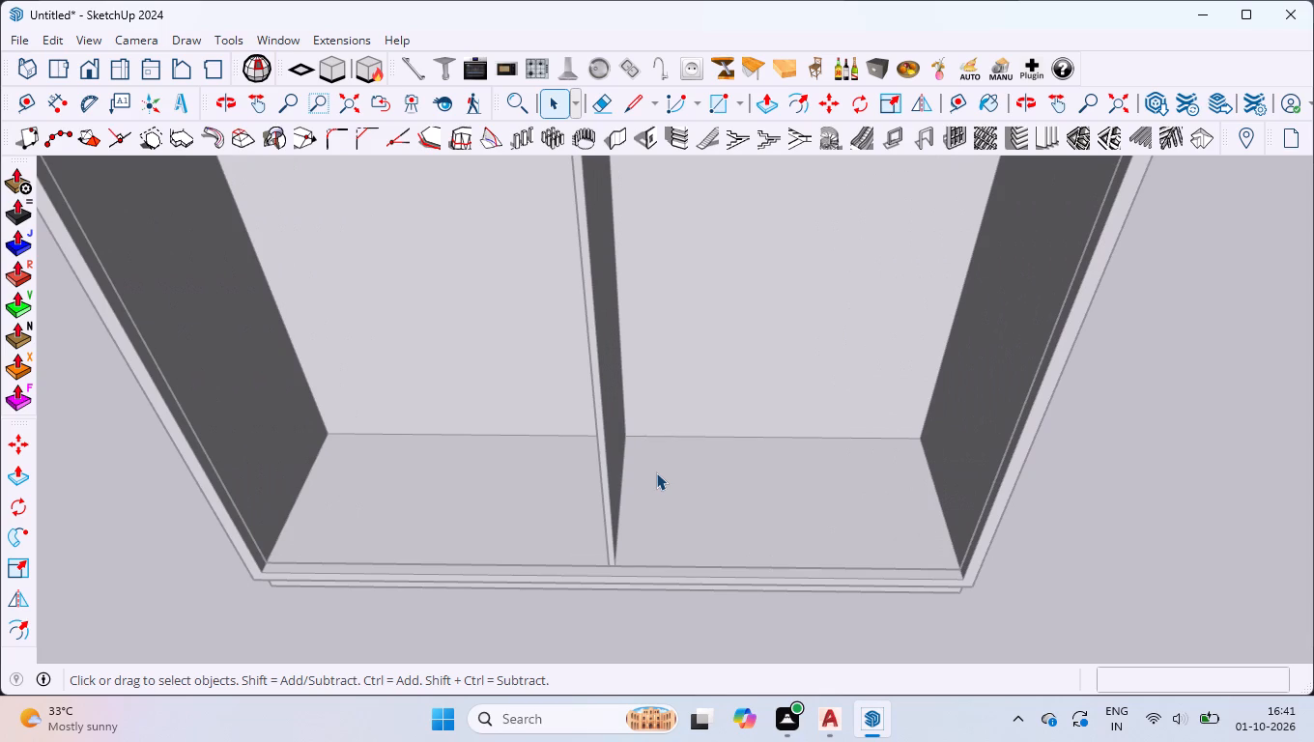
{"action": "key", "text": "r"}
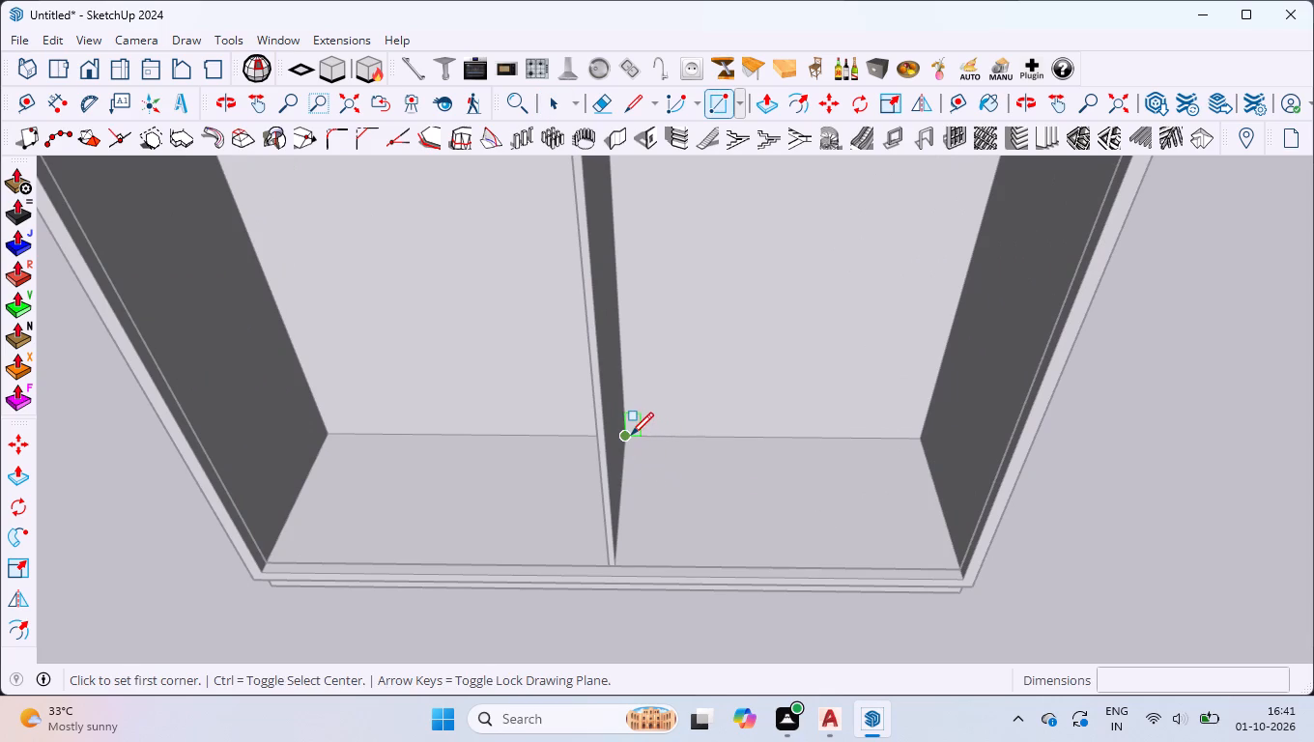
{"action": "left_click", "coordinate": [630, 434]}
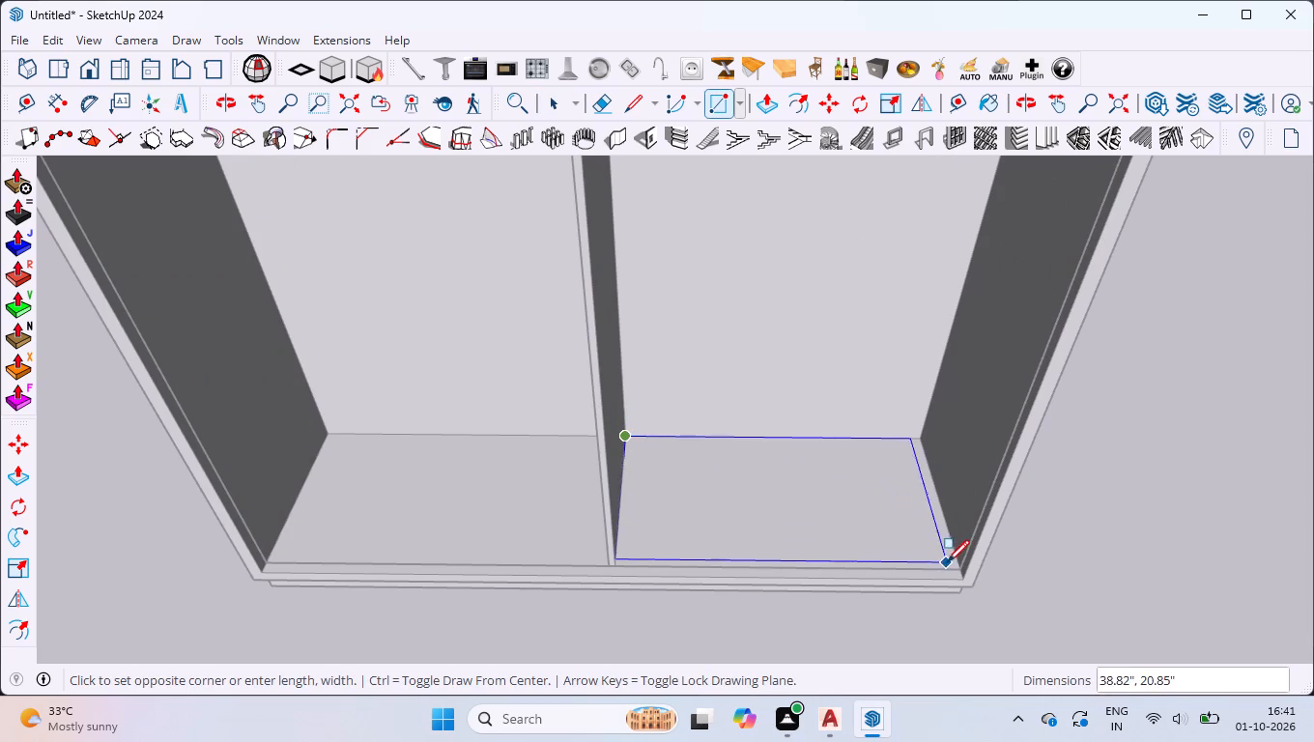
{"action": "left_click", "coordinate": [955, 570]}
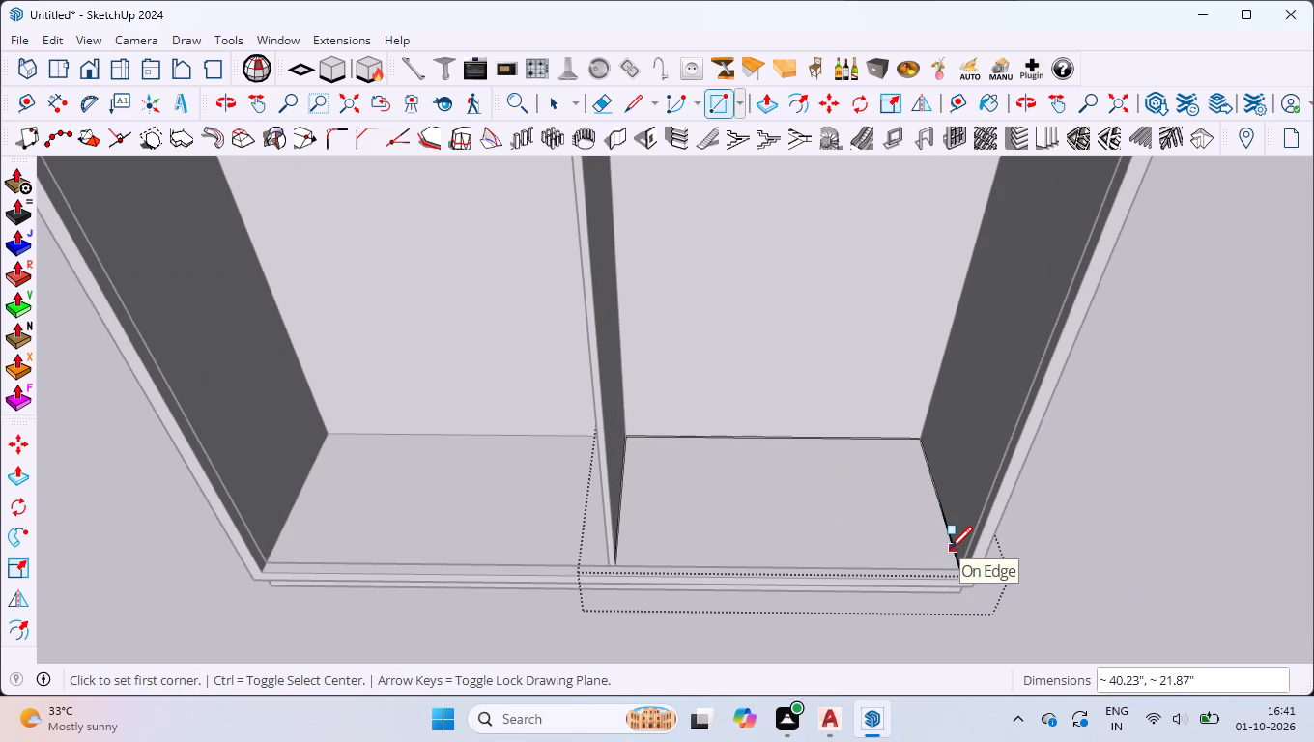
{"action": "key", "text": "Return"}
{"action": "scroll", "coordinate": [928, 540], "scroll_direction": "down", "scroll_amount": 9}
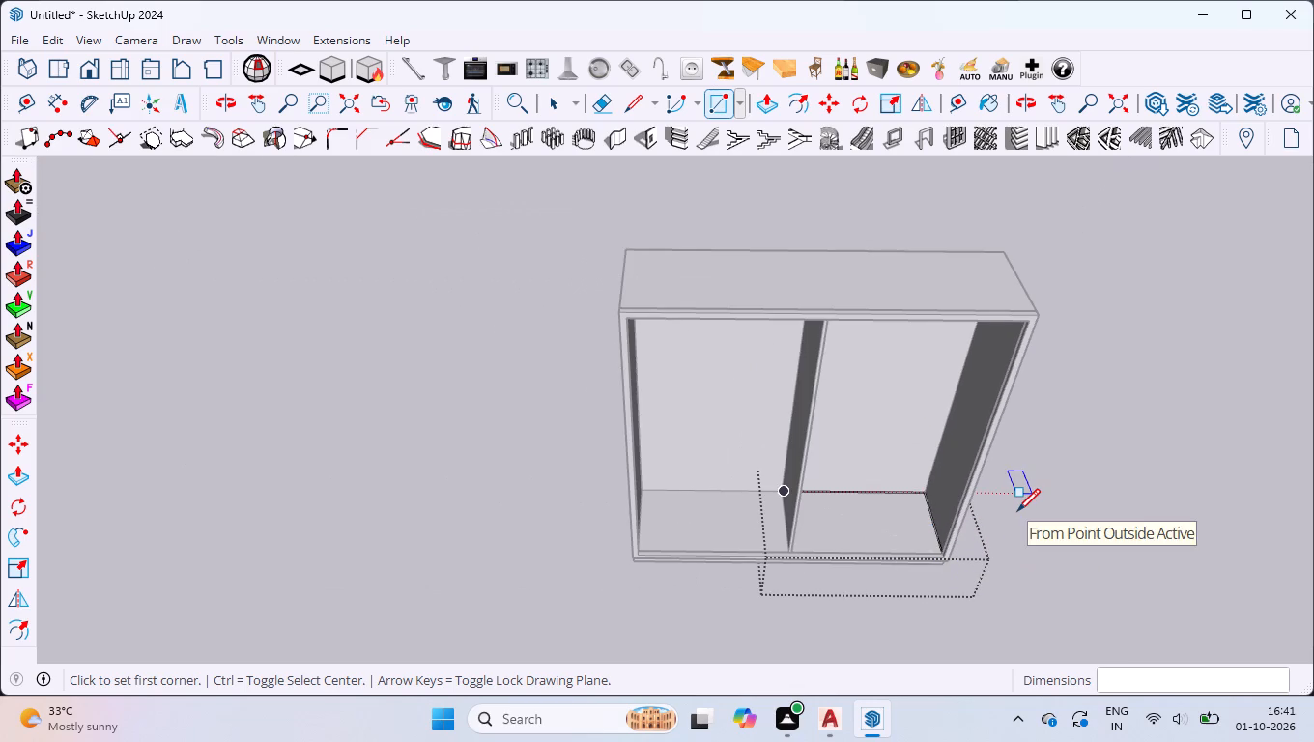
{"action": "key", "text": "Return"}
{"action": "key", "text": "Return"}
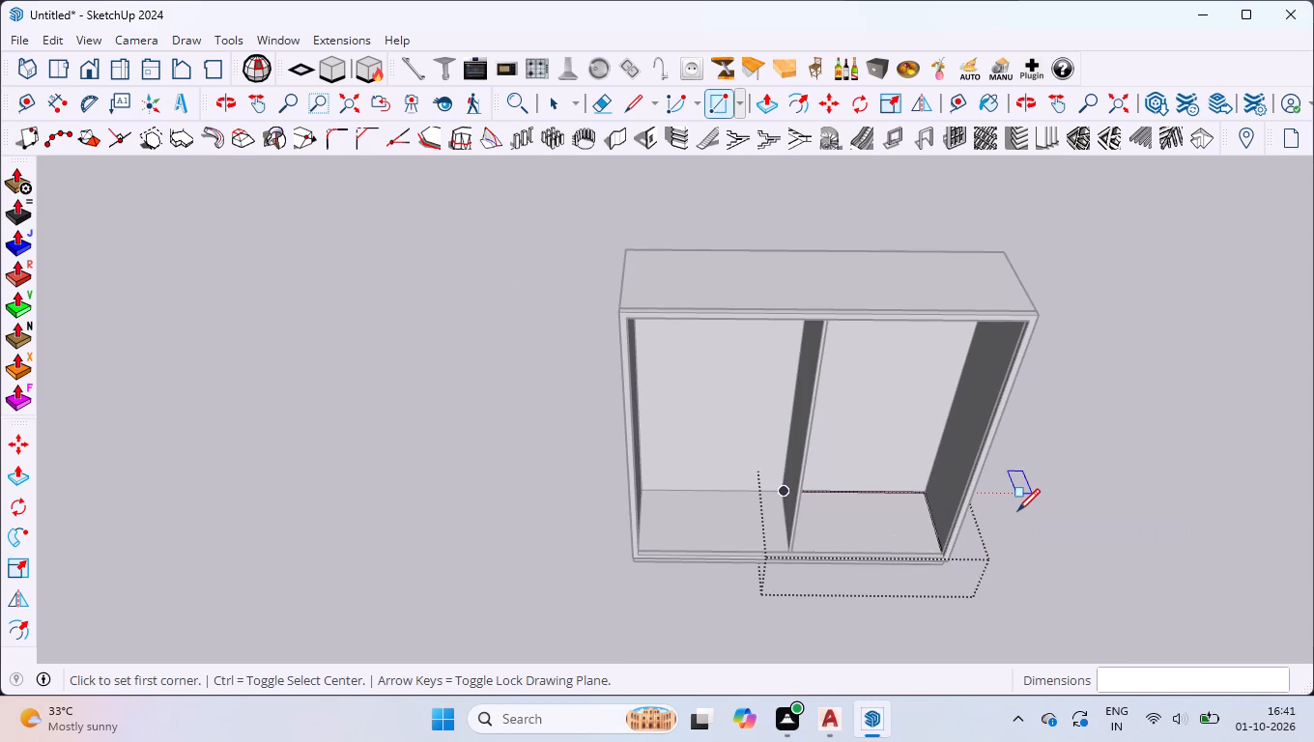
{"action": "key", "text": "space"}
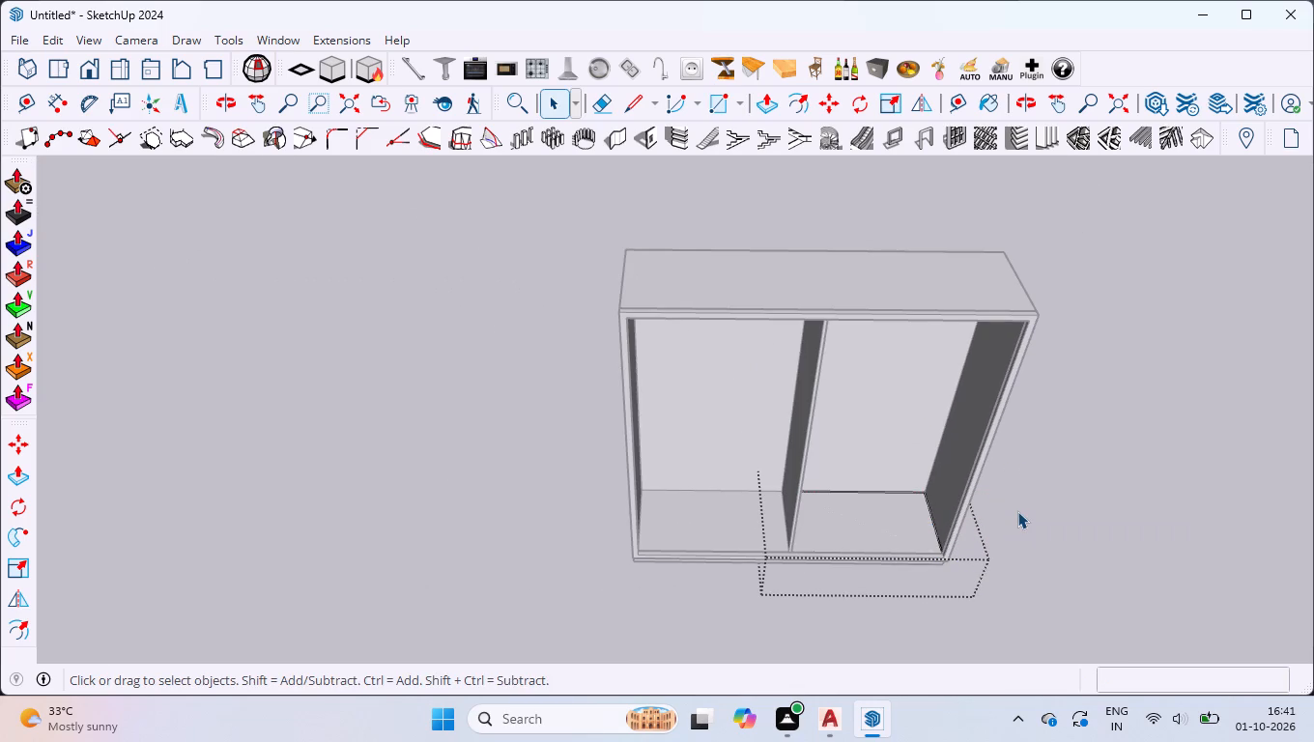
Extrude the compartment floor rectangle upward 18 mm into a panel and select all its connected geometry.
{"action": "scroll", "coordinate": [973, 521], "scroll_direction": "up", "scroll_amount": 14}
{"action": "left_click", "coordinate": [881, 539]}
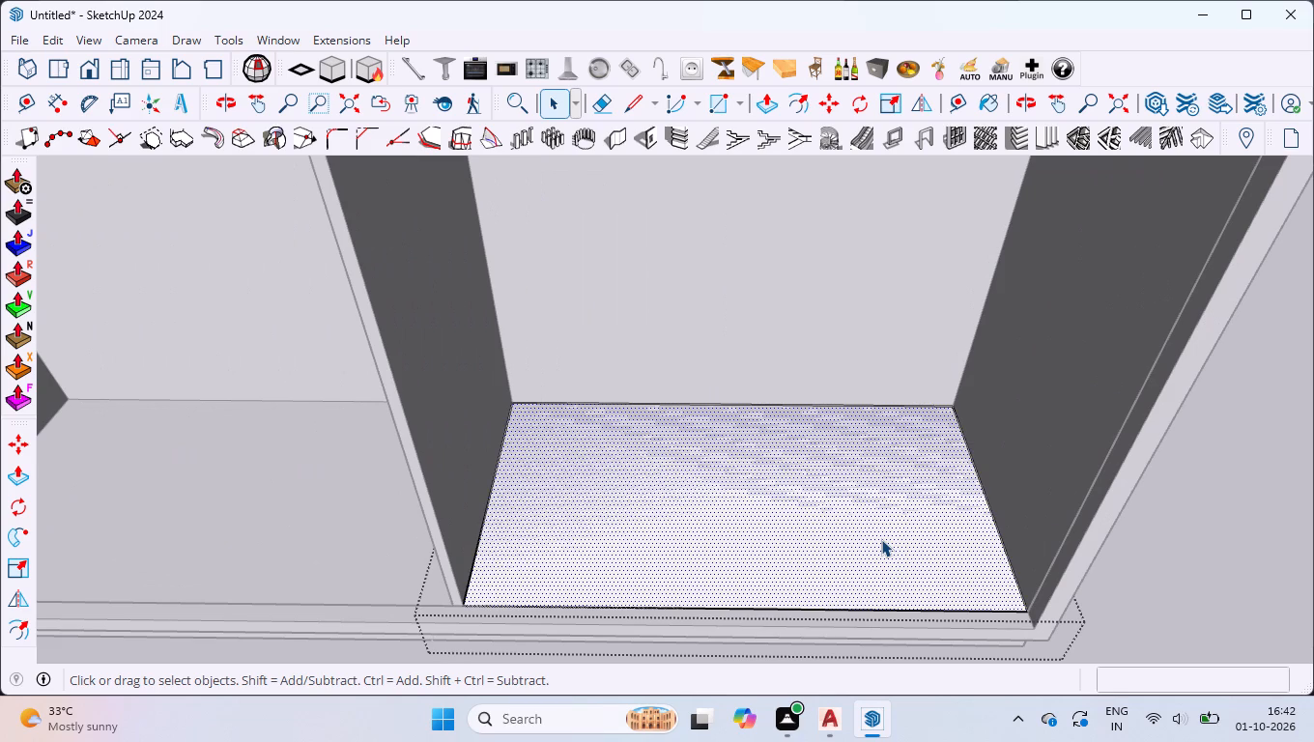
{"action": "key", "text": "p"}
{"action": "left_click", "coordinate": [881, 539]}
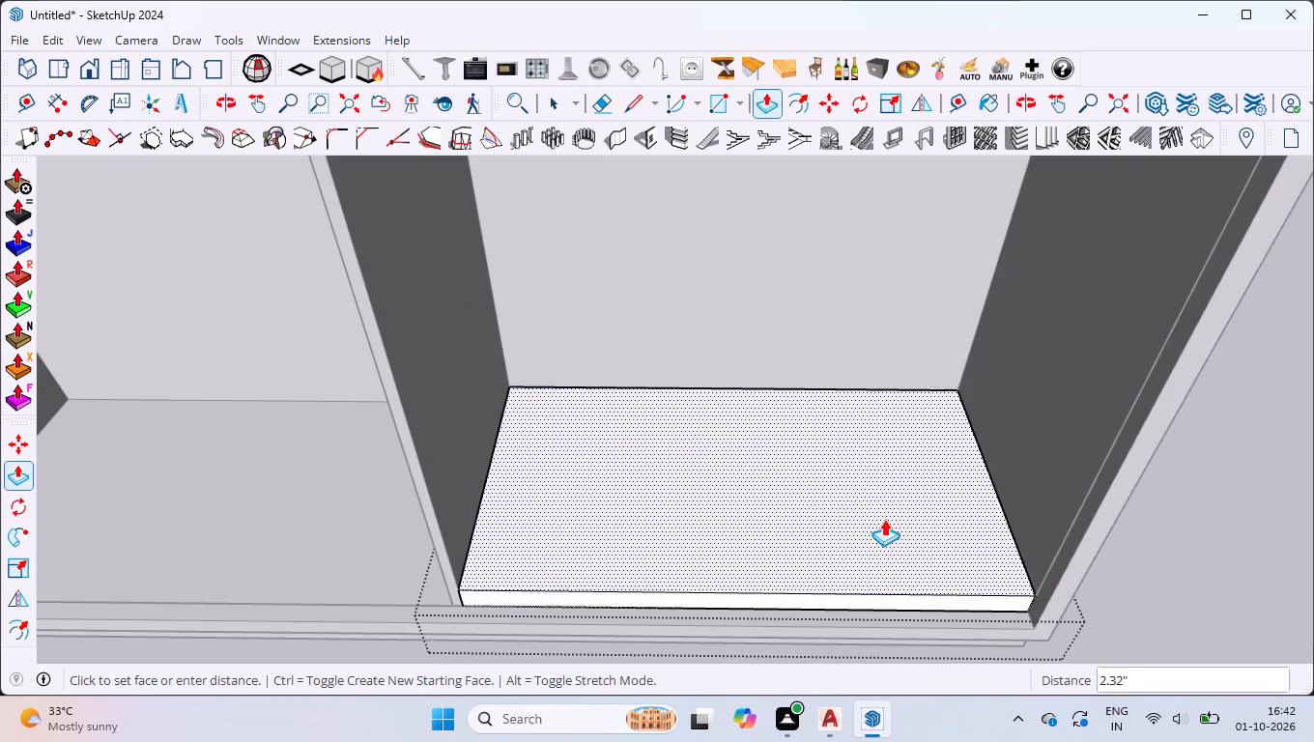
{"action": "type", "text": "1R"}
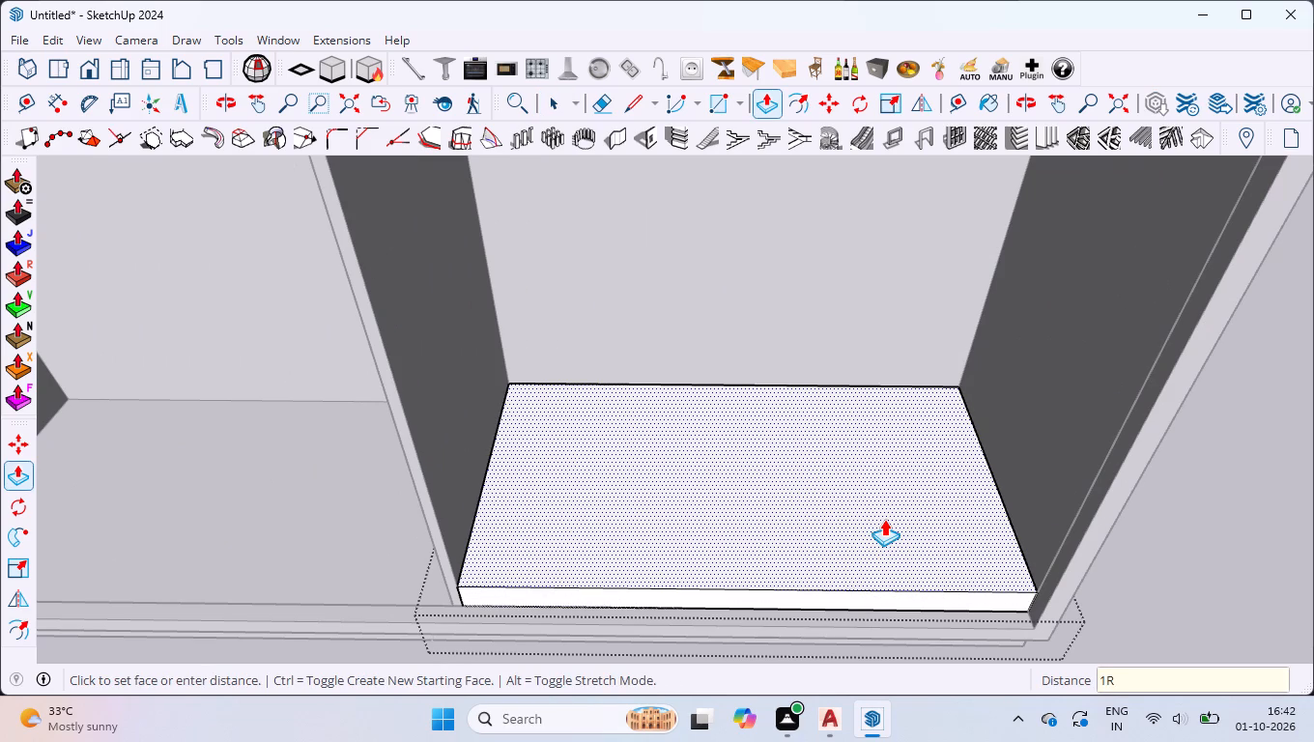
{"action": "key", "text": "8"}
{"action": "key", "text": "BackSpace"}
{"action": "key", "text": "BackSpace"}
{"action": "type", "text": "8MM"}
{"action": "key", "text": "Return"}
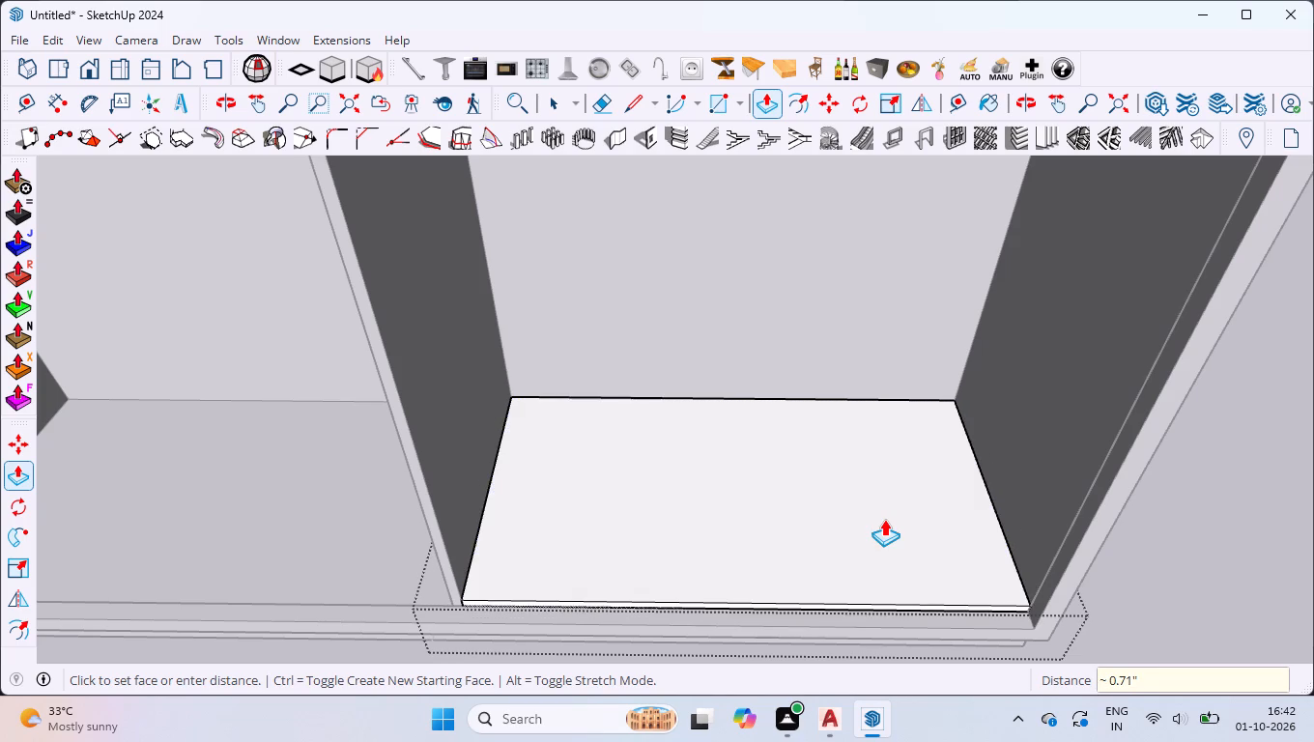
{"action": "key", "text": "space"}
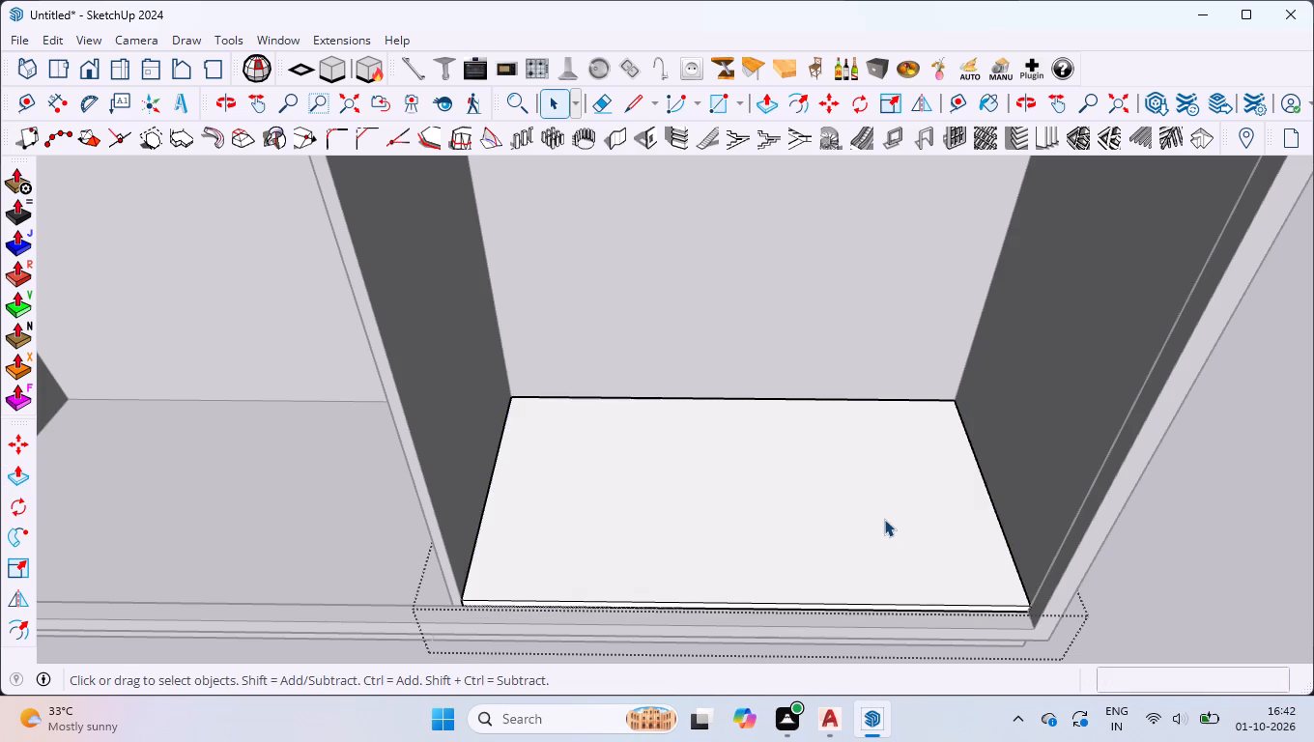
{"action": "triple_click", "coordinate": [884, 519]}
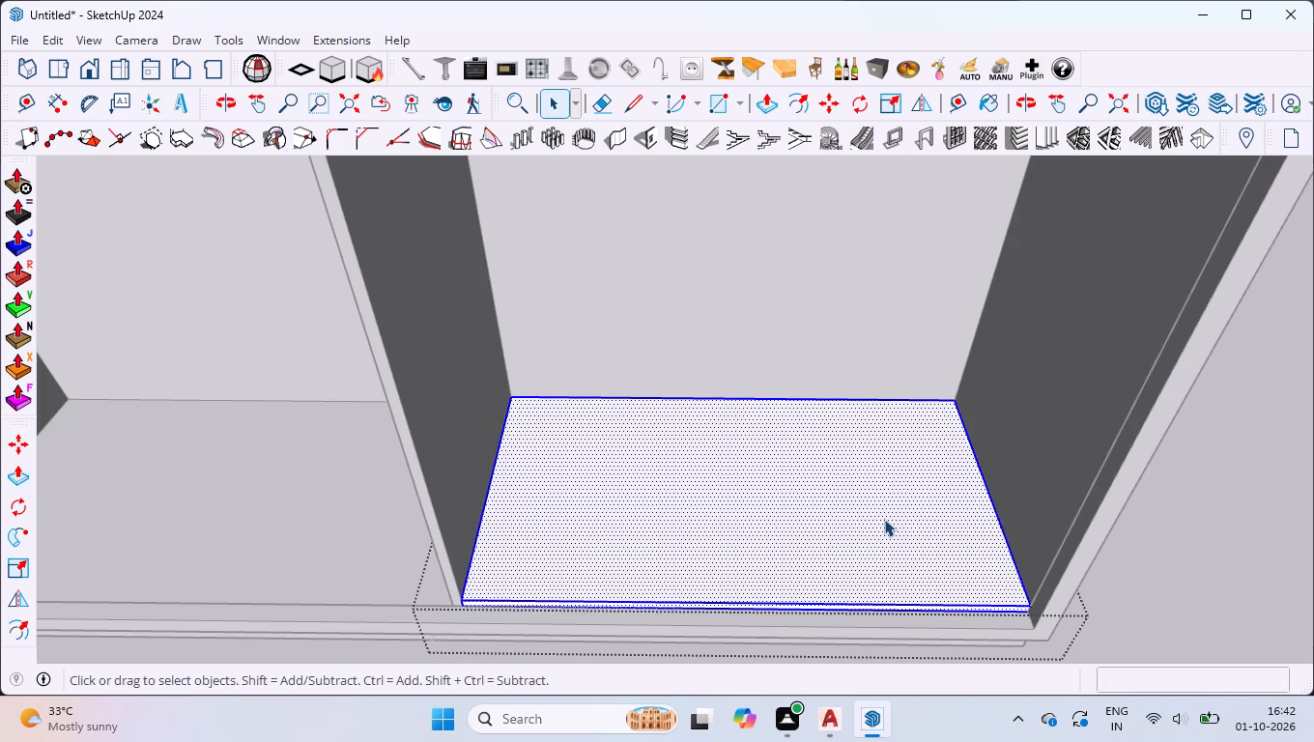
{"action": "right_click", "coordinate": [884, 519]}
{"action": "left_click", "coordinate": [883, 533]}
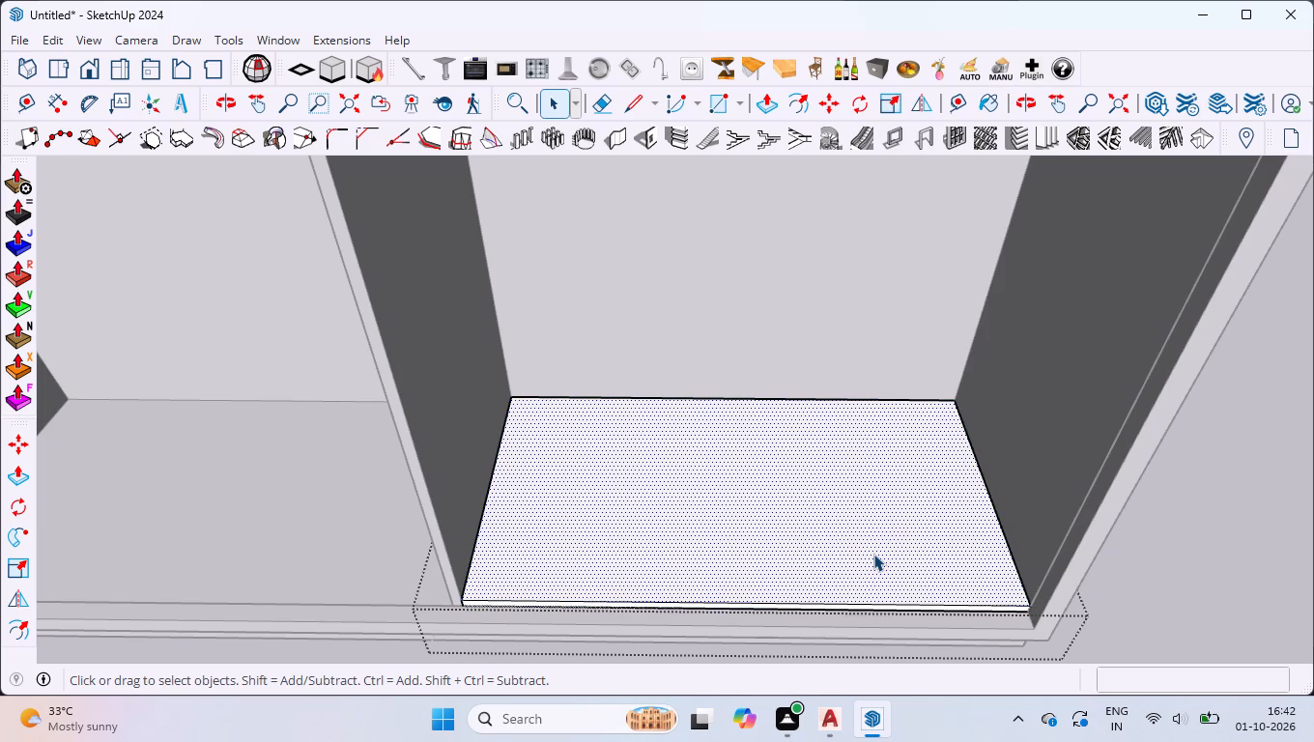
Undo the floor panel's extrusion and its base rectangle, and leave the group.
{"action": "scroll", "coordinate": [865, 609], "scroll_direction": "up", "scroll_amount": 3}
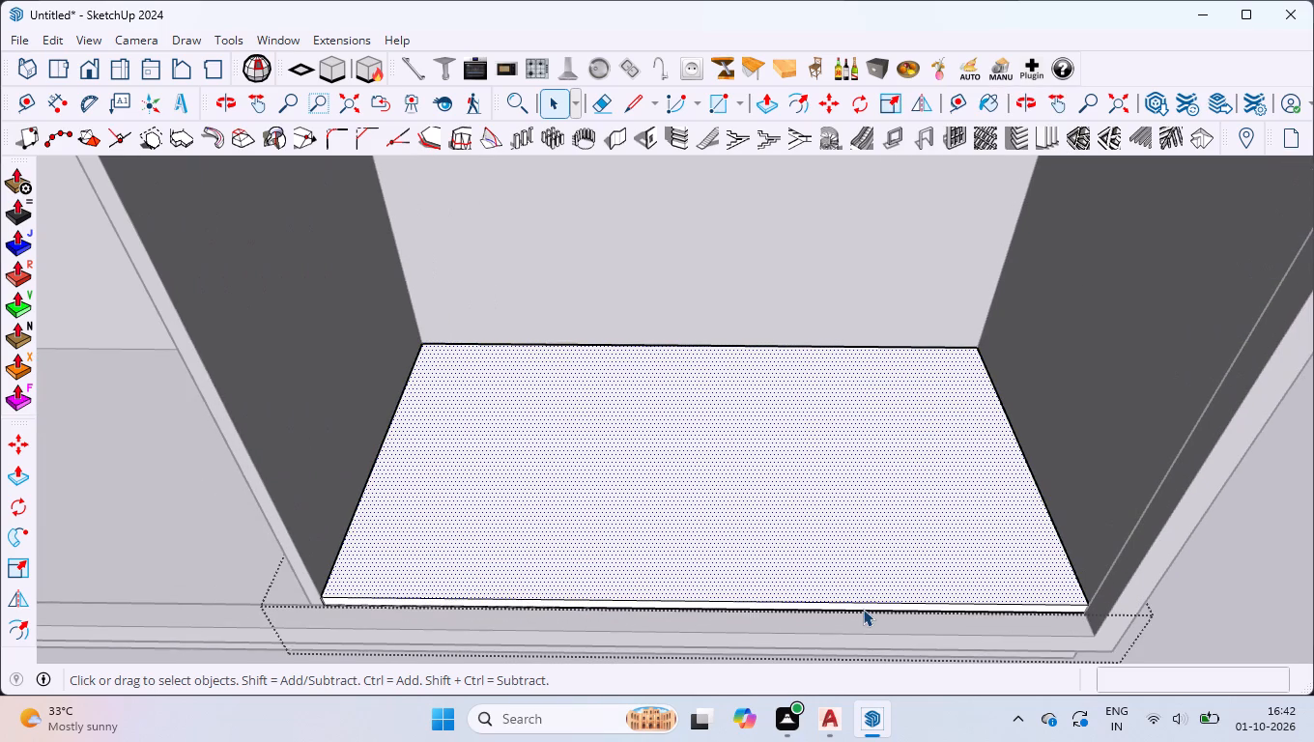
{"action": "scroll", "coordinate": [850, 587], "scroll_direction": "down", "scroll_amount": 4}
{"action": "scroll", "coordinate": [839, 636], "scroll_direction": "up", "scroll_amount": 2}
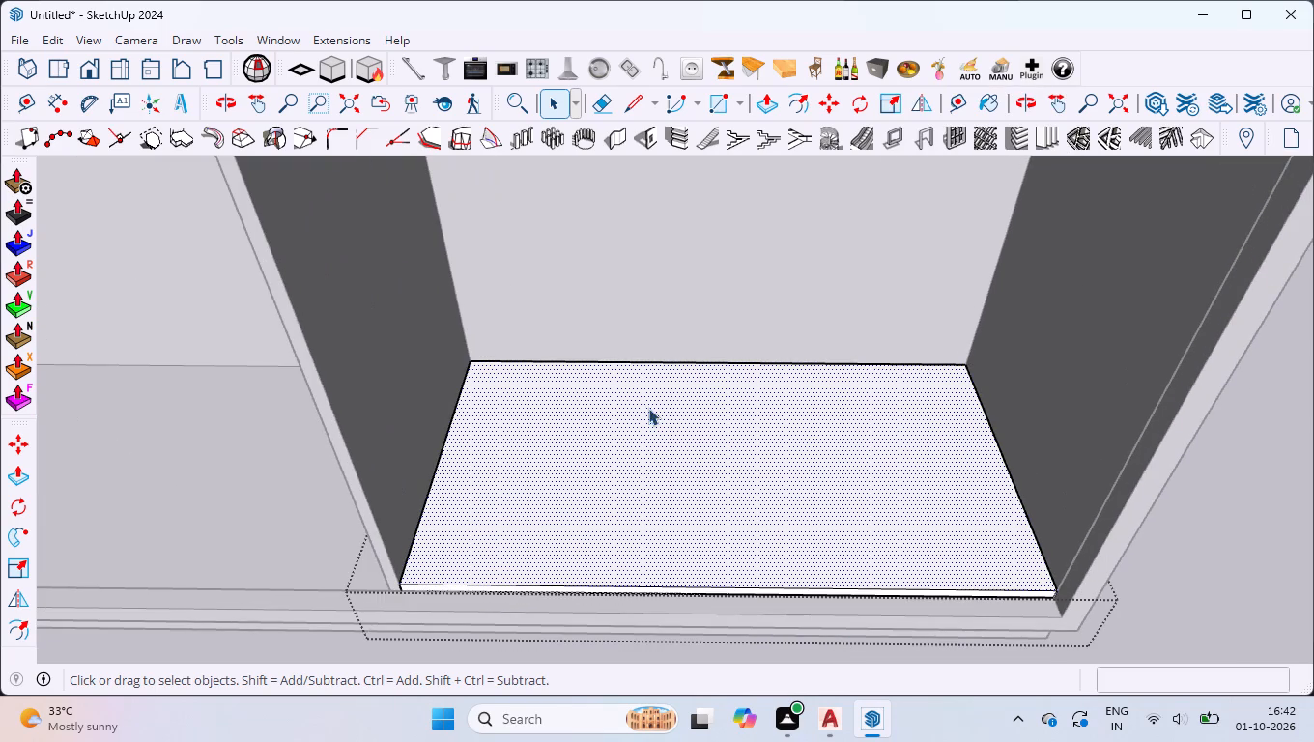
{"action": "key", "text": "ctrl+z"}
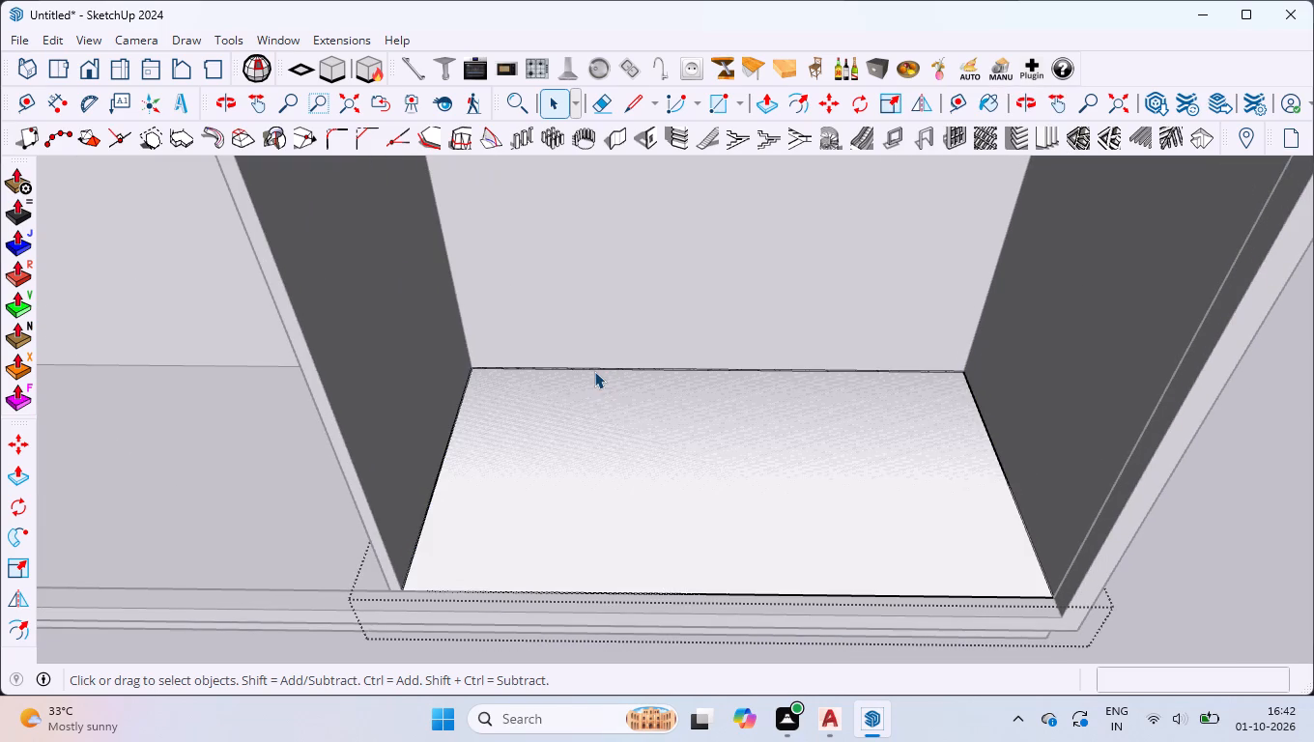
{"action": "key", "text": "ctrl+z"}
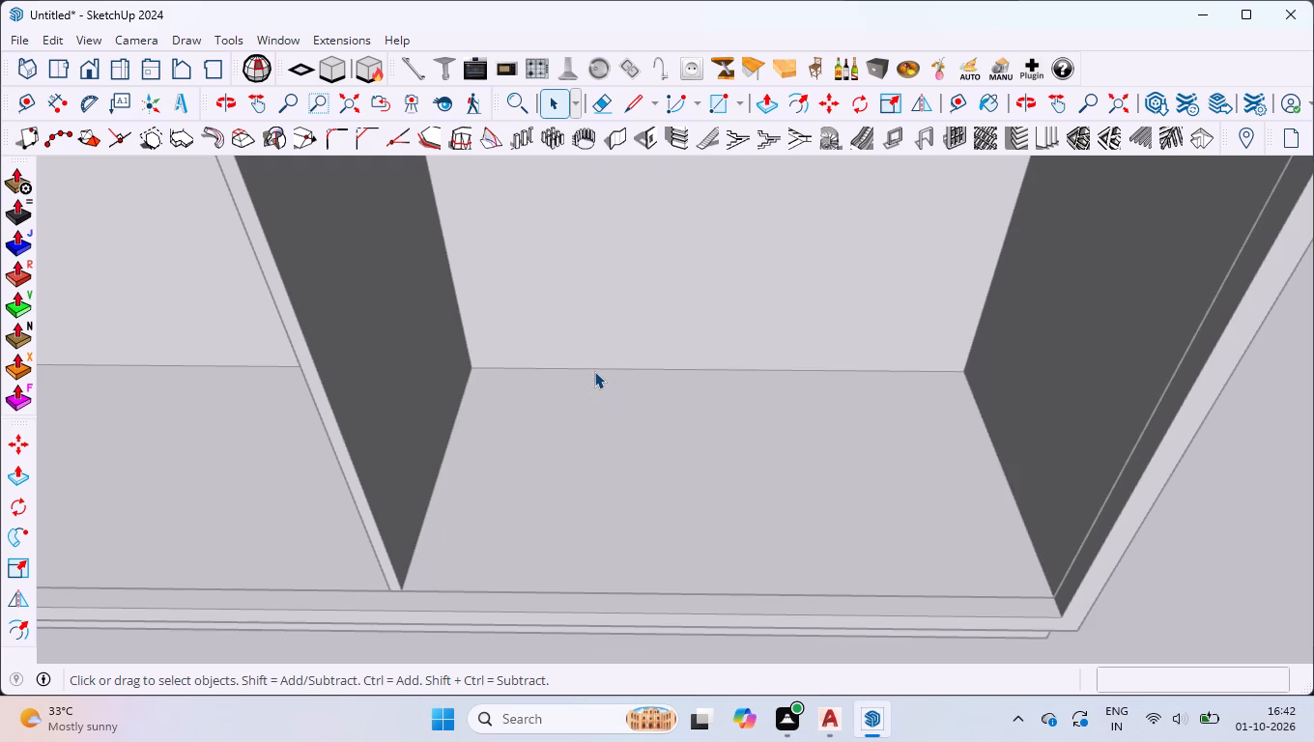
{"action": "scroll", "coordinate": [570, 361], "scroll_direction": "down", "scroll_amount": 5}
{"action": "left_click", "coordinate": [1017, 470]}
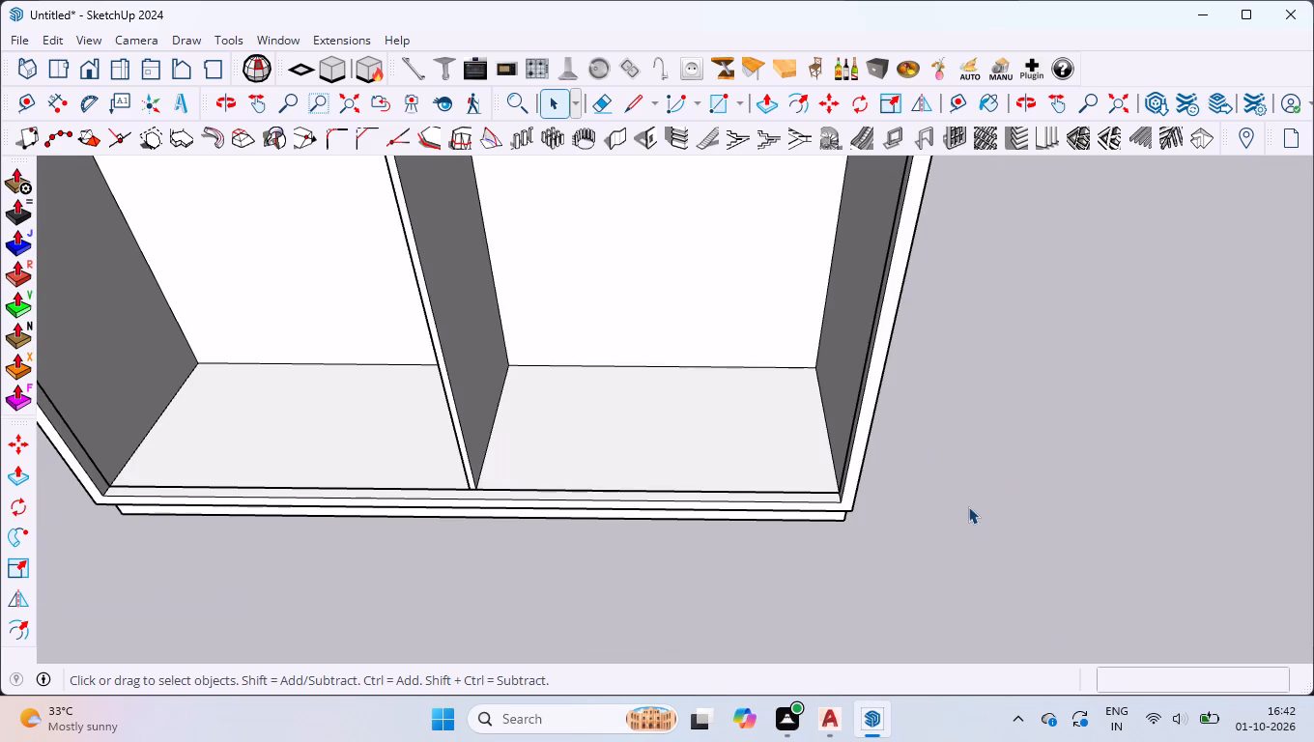
Create a new empty group, open for editing.
{"action": "right_click", "coordinate": [968, 506]}
{"action": "left_click", "coordinate": [985, 568]}
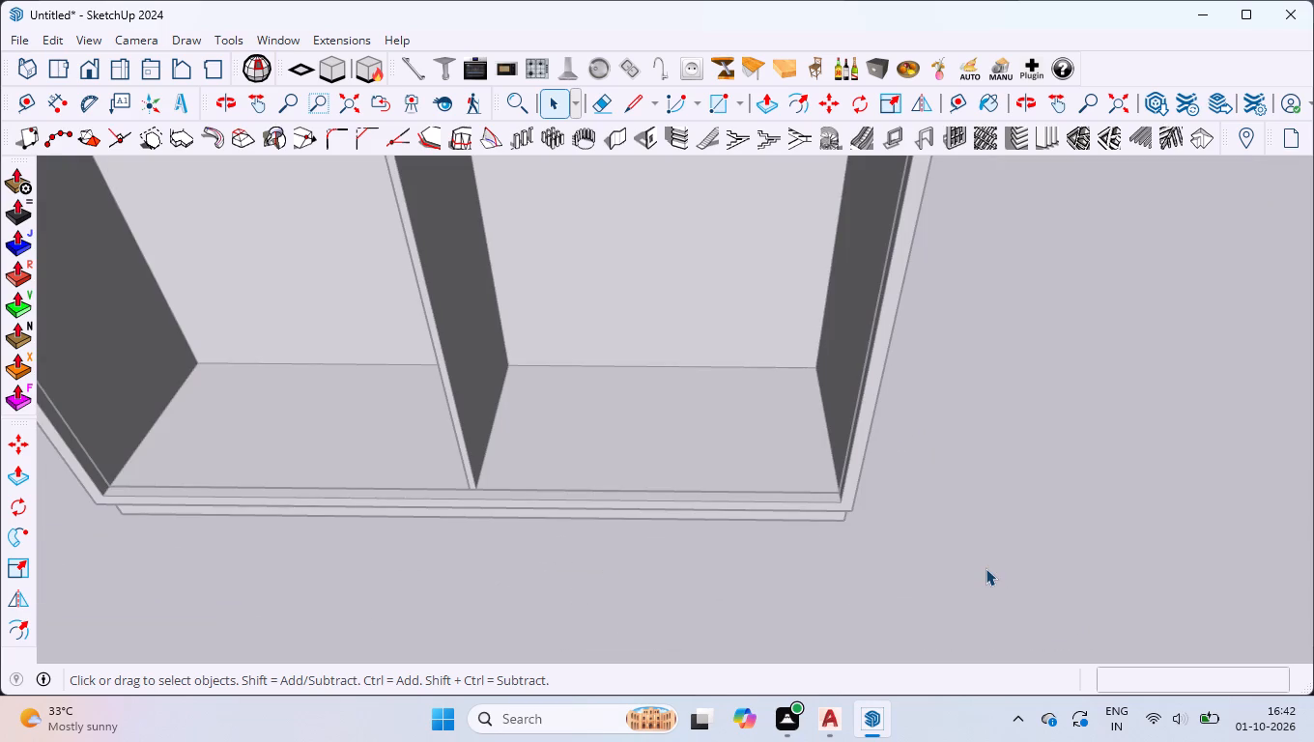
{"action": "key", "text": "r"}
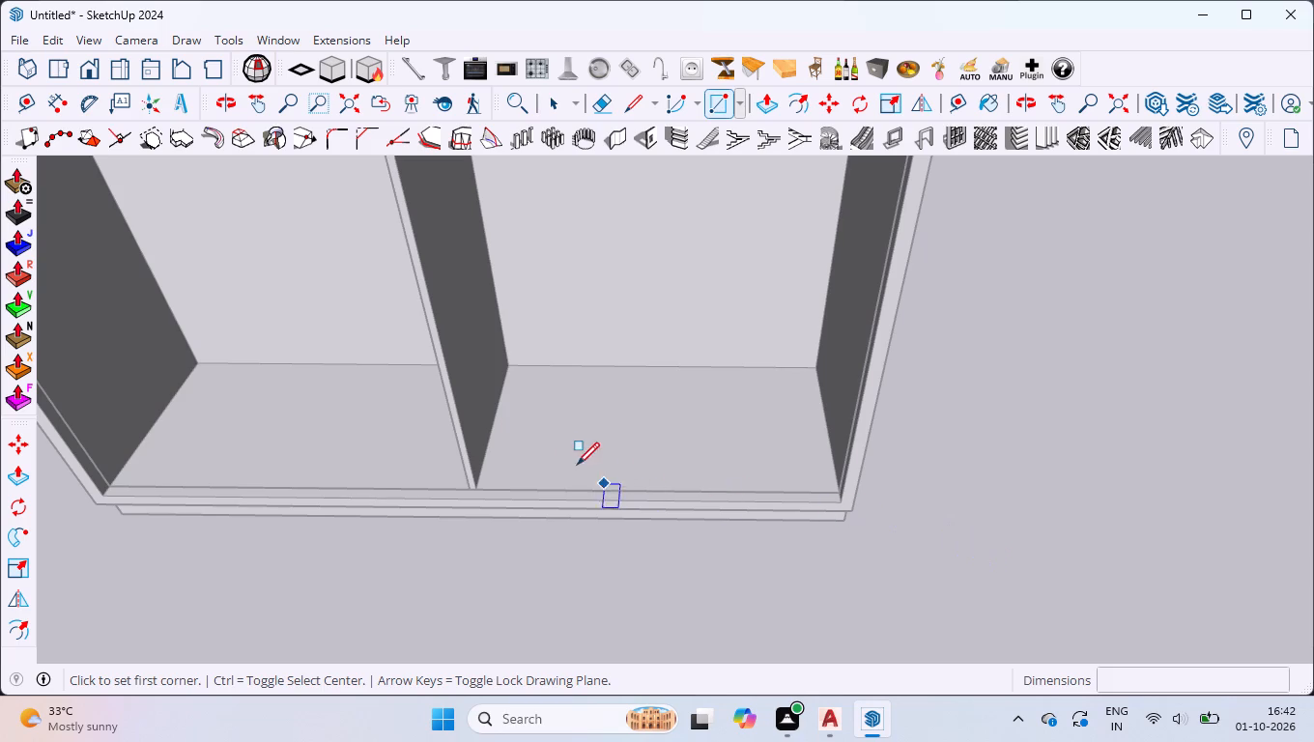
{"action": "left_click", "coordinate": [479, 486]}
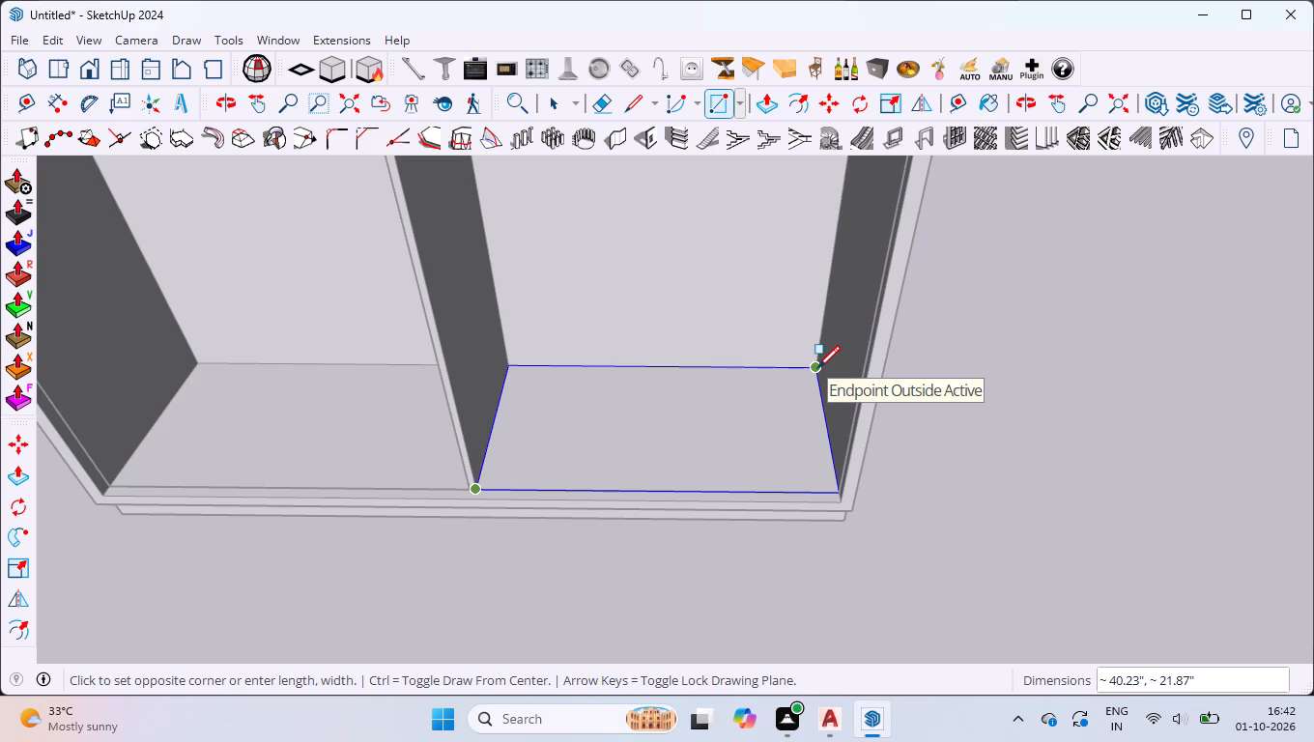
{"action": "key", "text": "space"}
Draw a horizontal rectangle about 29.74" by 16.04" in the open space beside the cabinet's right-hand side, within the open group.
{"action": "scroll", "coordinate": [752, 391], "scroll_direction": "down", "scroll_amount": 5}
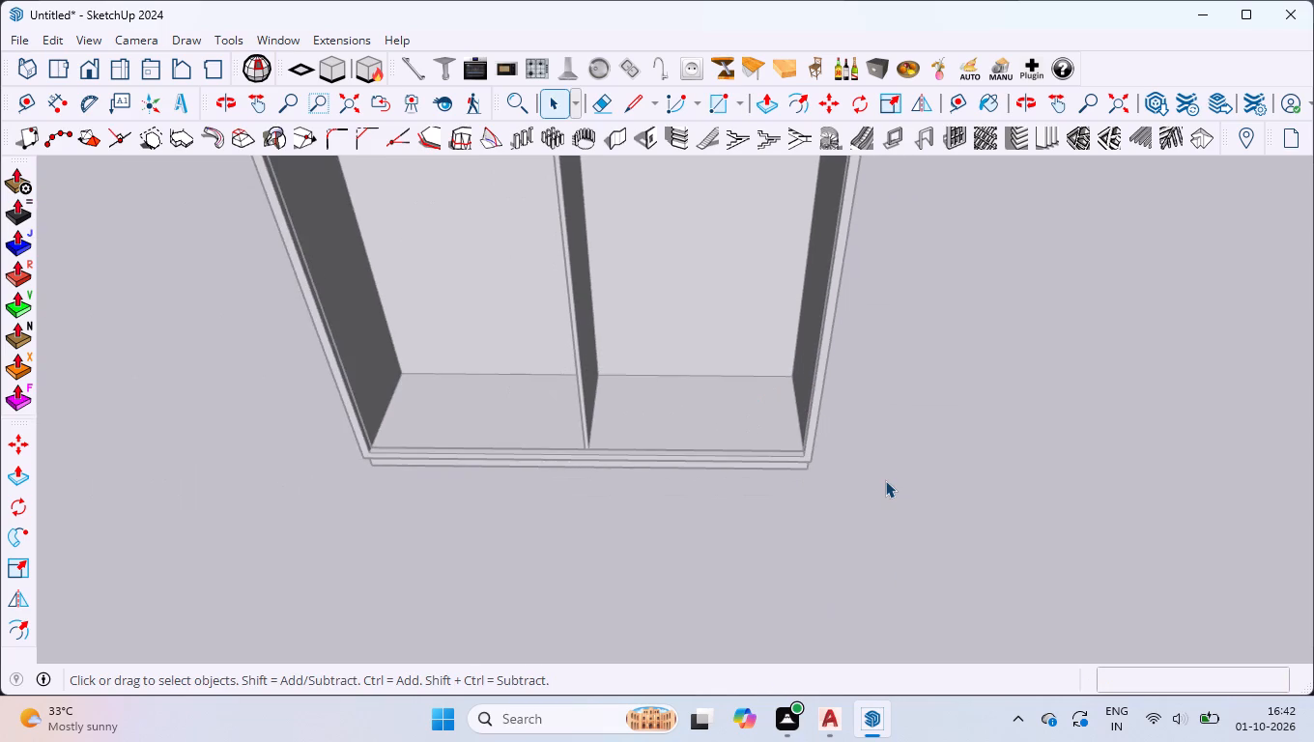
{"action": "scroll", "coordinate": [885, 480], "scroll_direction": "up", "scroll_amount": 1}
{"action": "middle_click_drag", "start_coordinate": [885, 480], "coordinate": [897, 526]}
{"action": "scroll", "coordinate": [929, 444], "scroll_direction": "up", "scroll_amount": 7}
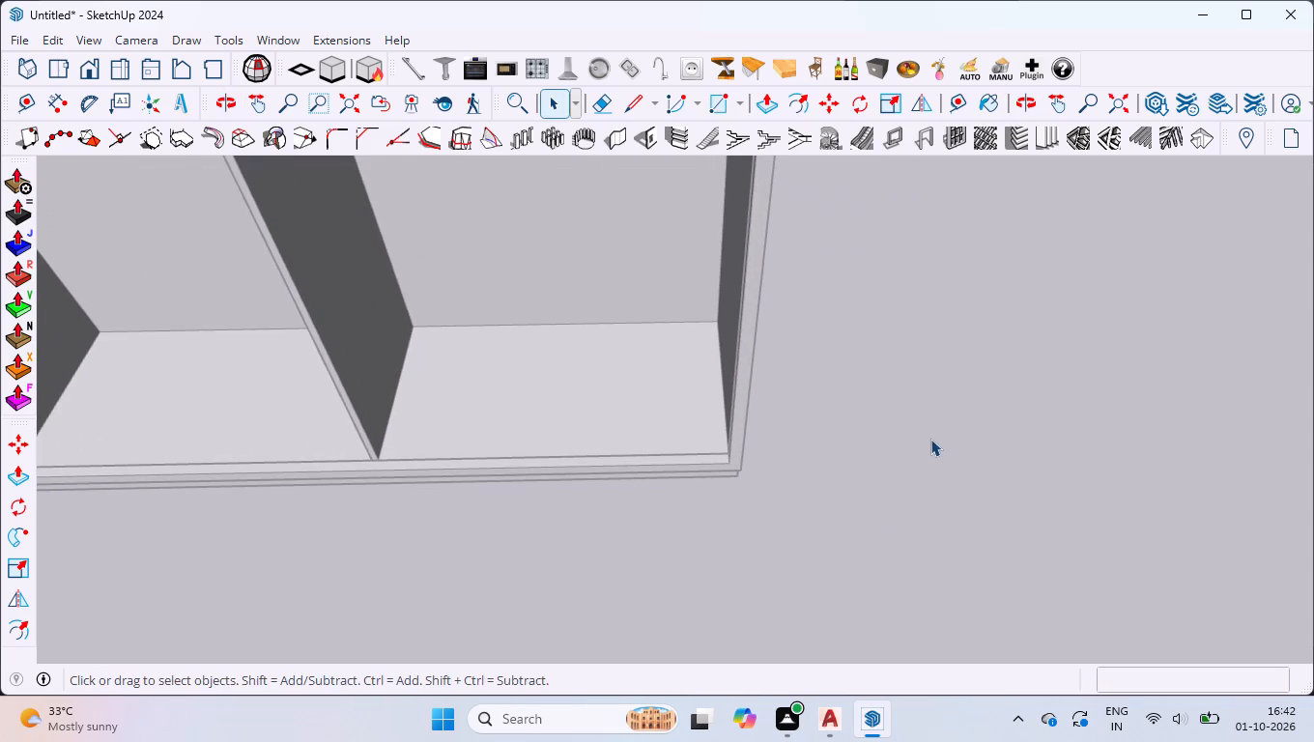
{"action": "key", "text": "r"}
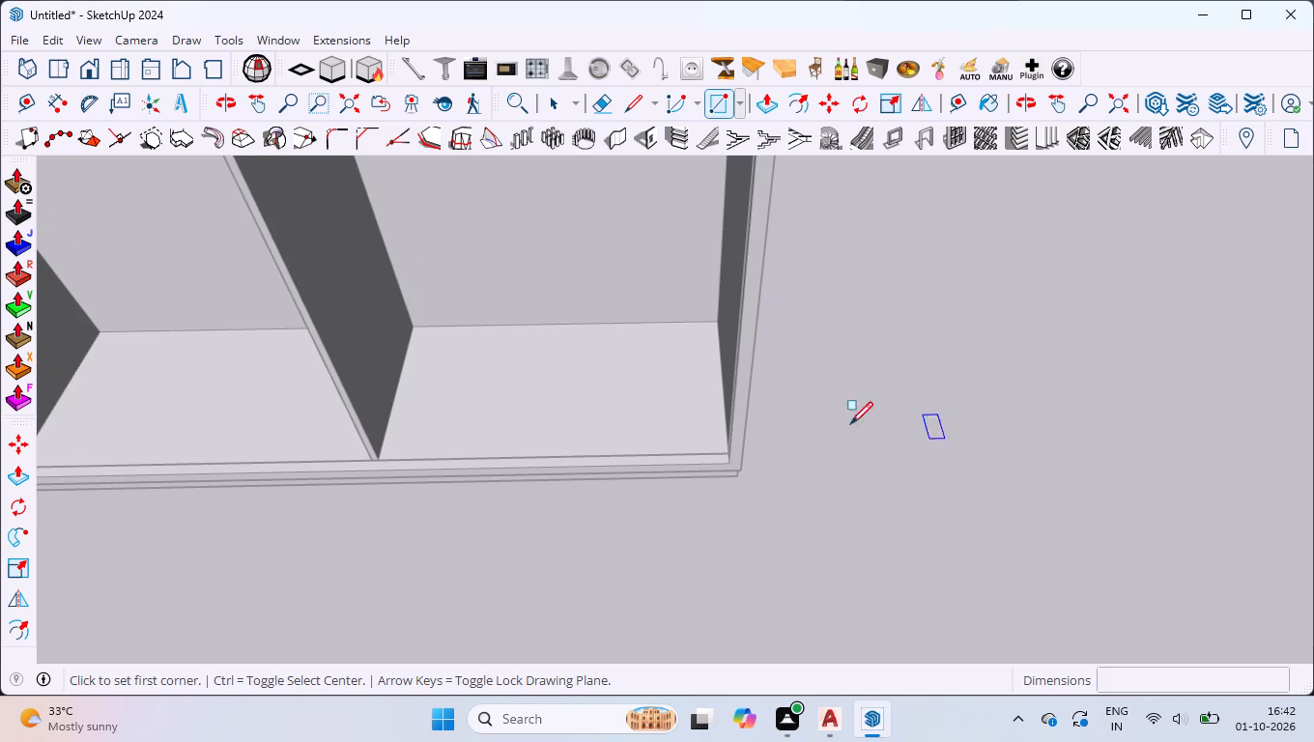
{"action": "left_click", "coordinate": [803, 451]}
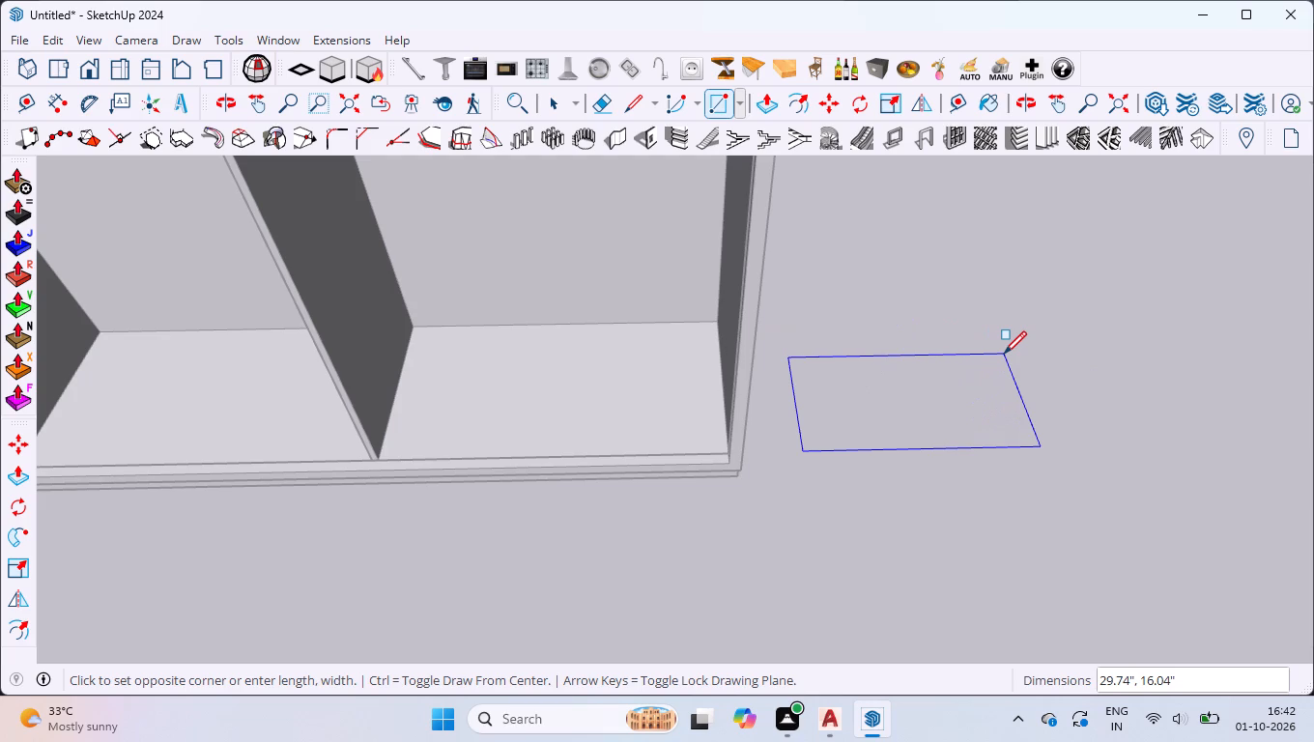
{"action": "left_click", "coordinate": [1004, 354]}
{"action": "key", "text": "space"}
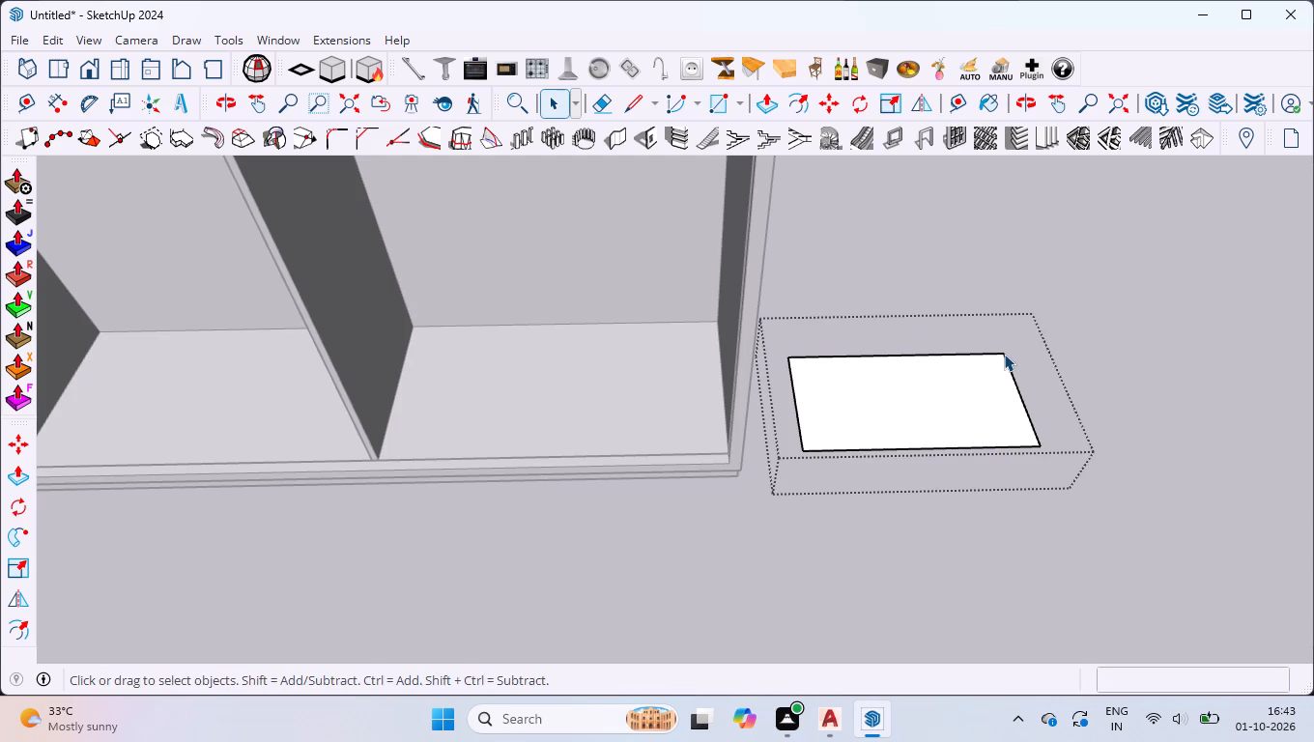
Extrude the rectangle beside the cabinet upward 18 mm into a panel and leave its group.
{"action": "double_click", "coordinate": [968, 366]}
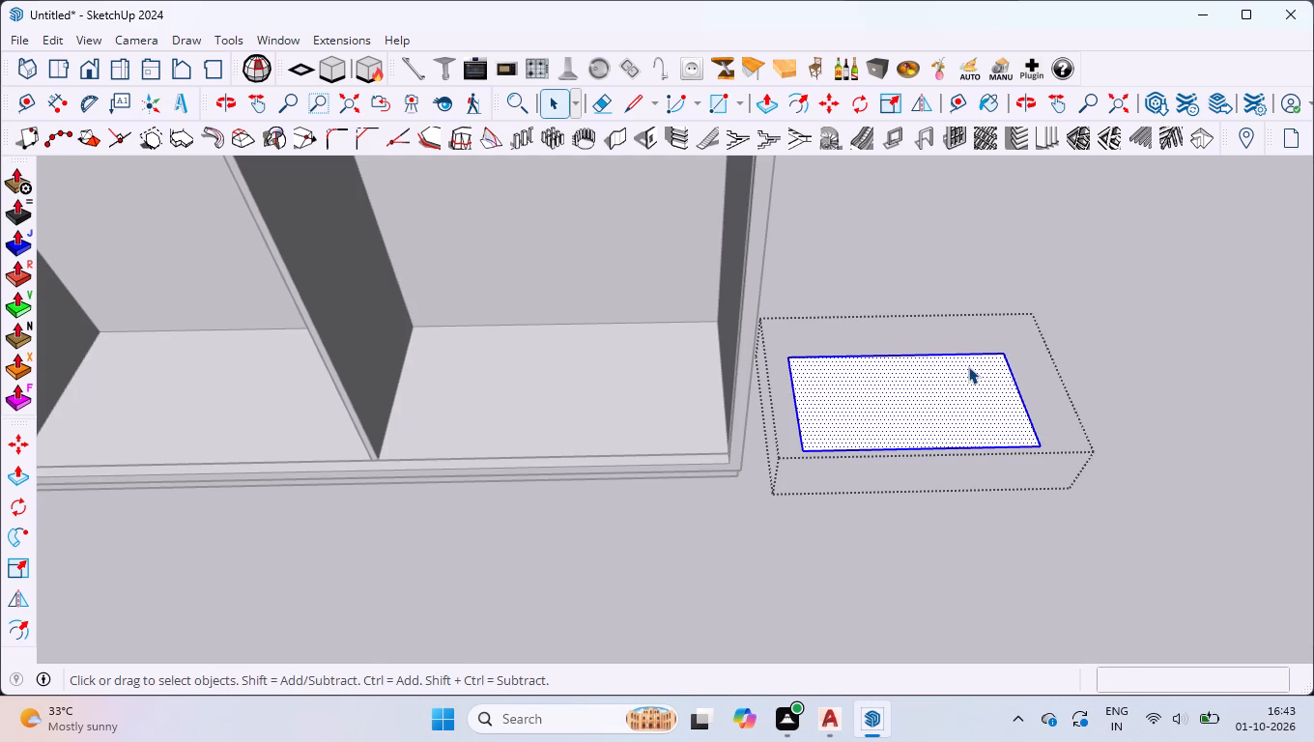
{"action": "key", "text": "p"}
{"action": "left_click", "coordinate": [968, 366]}
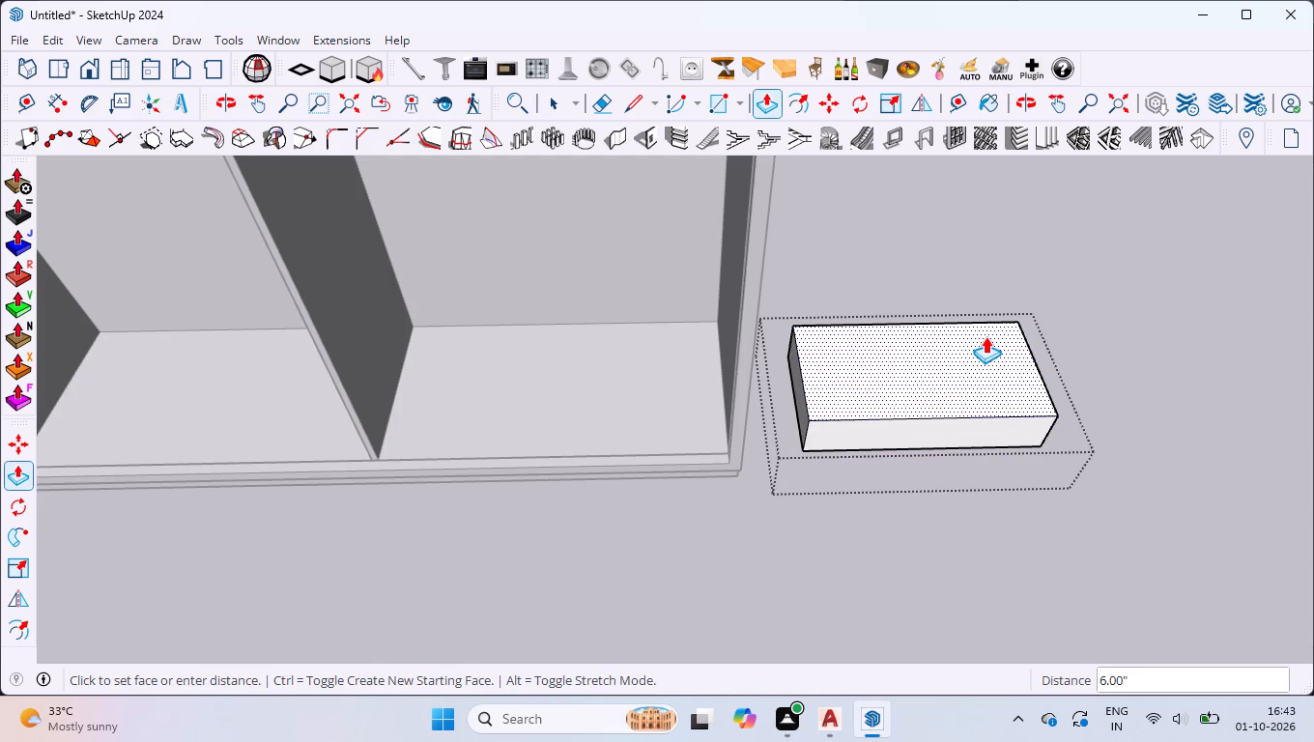
{"action": "key", "text": "1"}
{"action": "type", "text": "8MM"}
{"action": "key", "text": "Return"}
{"action": "key", "text": "space"}
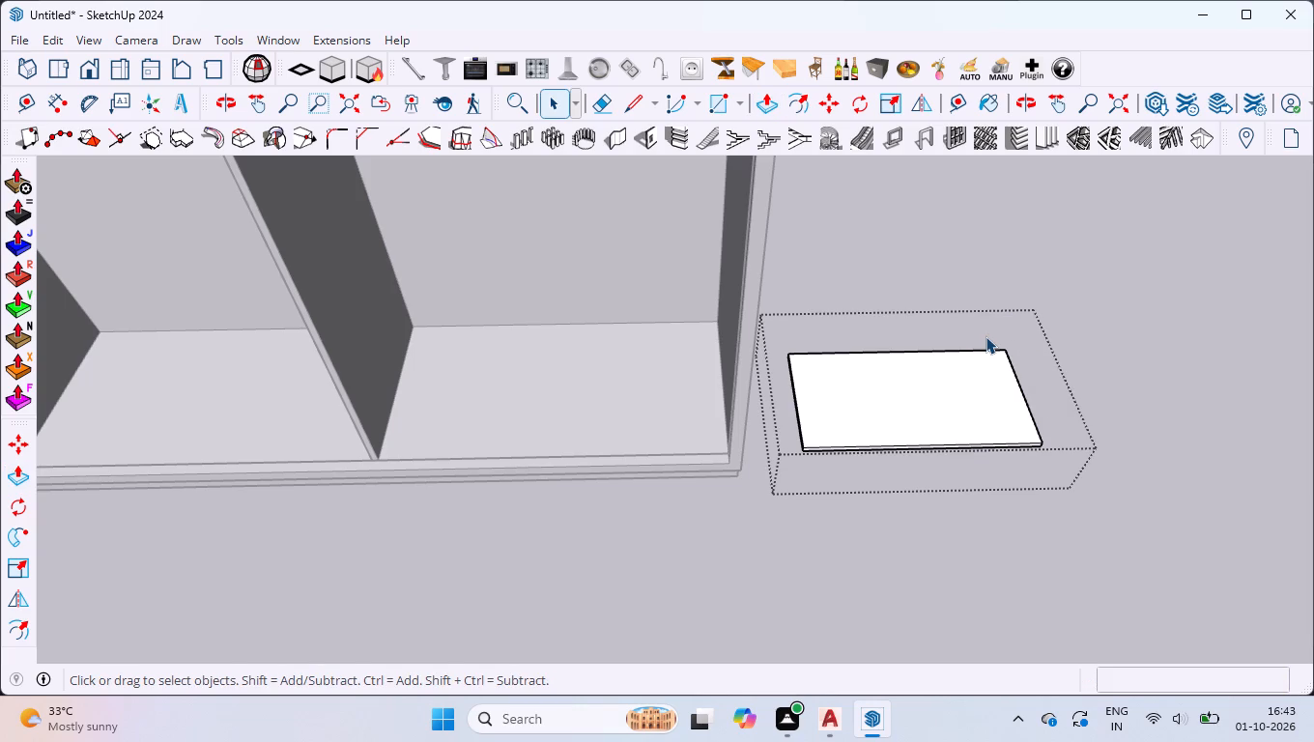
{"action": "left_click", "coordinate": [1066, 252]}
Move the grouped panel by its front lower corner onto the right compartment's floor, near the front corner beside the side wall.
{"action": "left_click_drag", "start_coordinate": [772, 320], "coordinate": [1092, 504]}
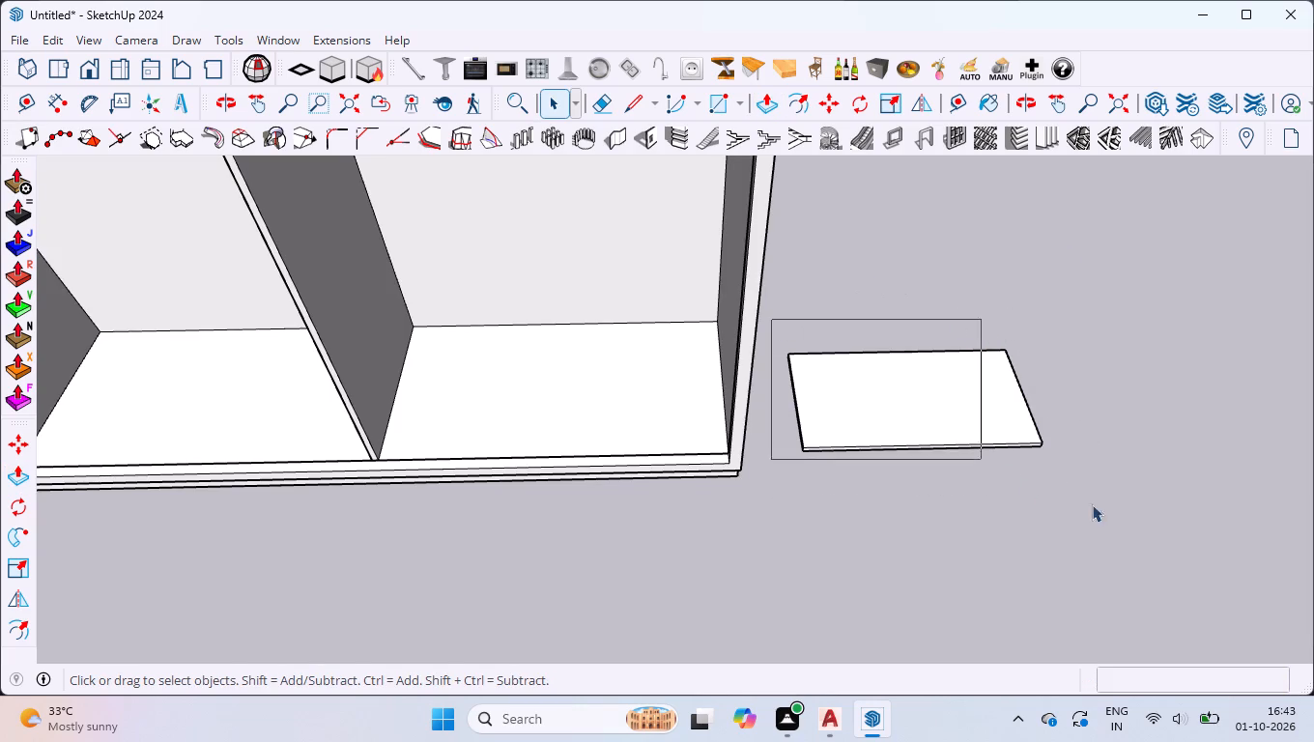
{"action": "left_click_drag", "start_coordinate": [1092, 504], "coordinate": [1220, 547]}
{"action": "key", "text": "m"}
{"action": "key", "text": "Return"}
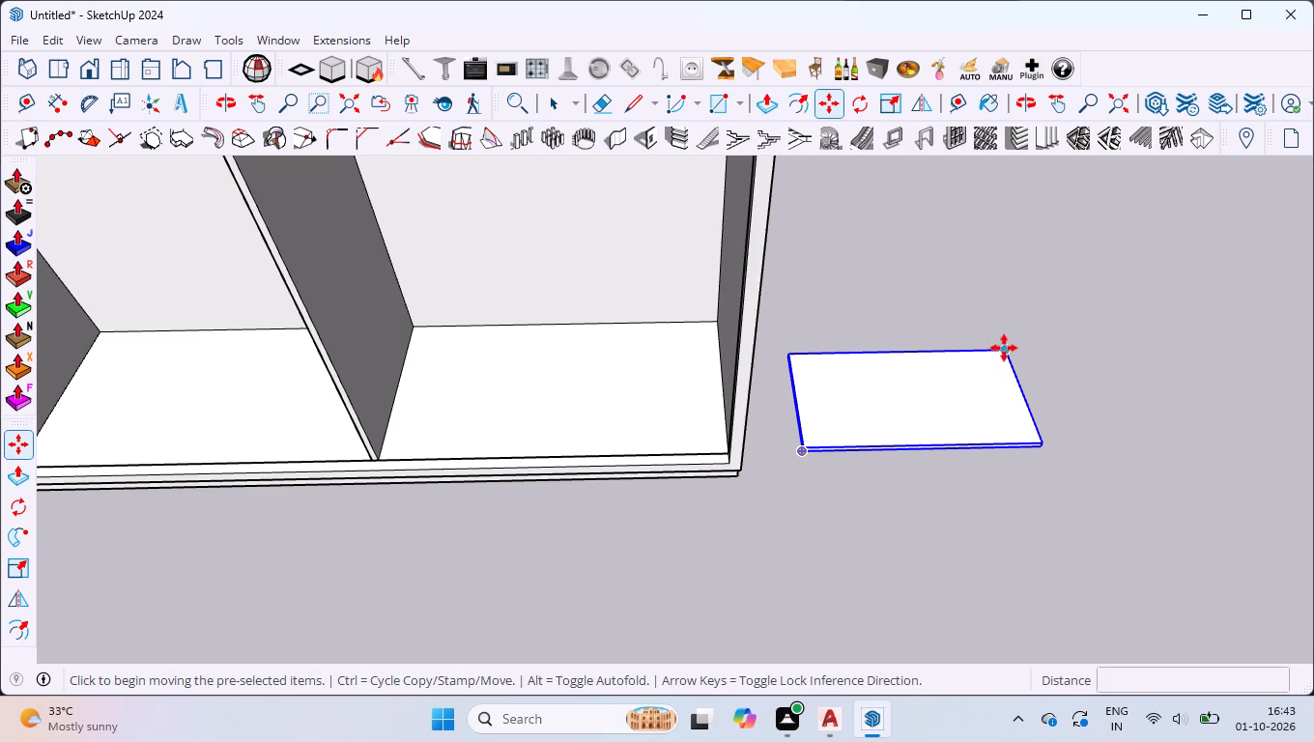
{"action": "middle_click_drag", "start_coordinate": [1038, 358], "coordinate": [813, 300]}
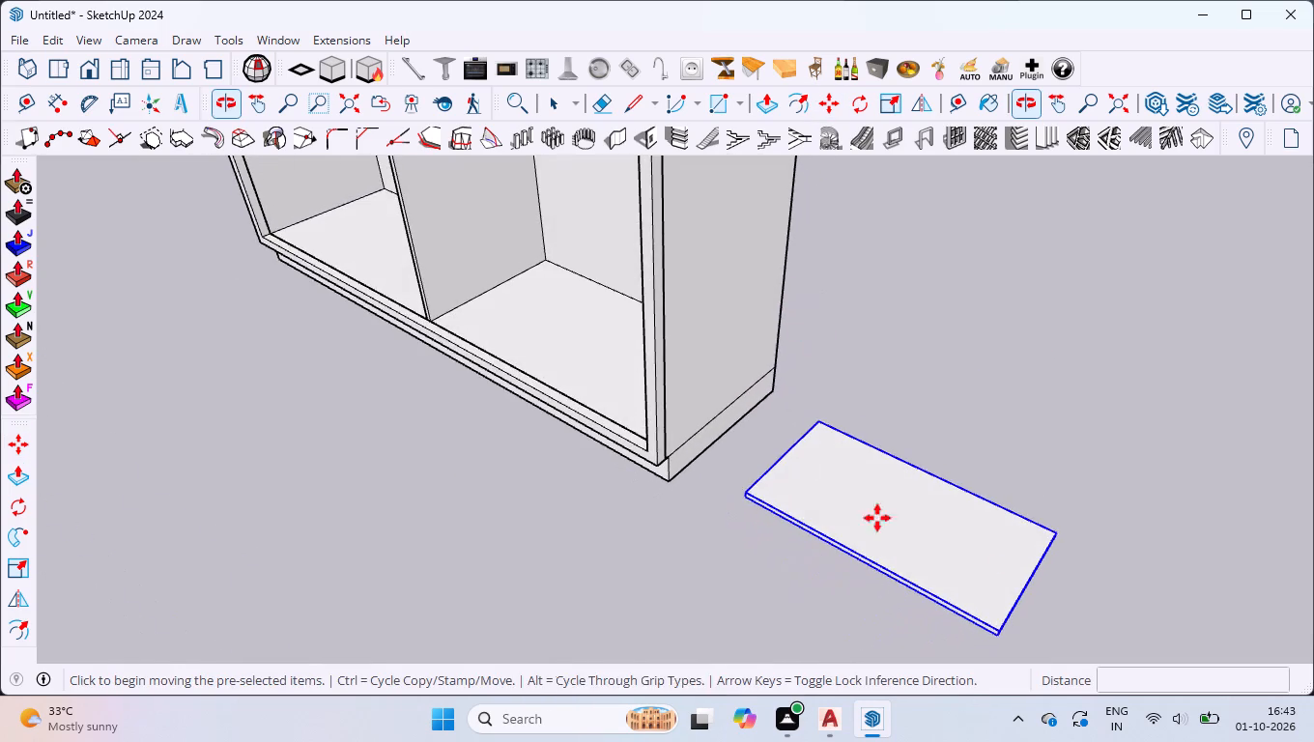
{"action": "scroll", "coordinate": [936, 639], "scroll_direction": "up", "scroll_amount": 8}
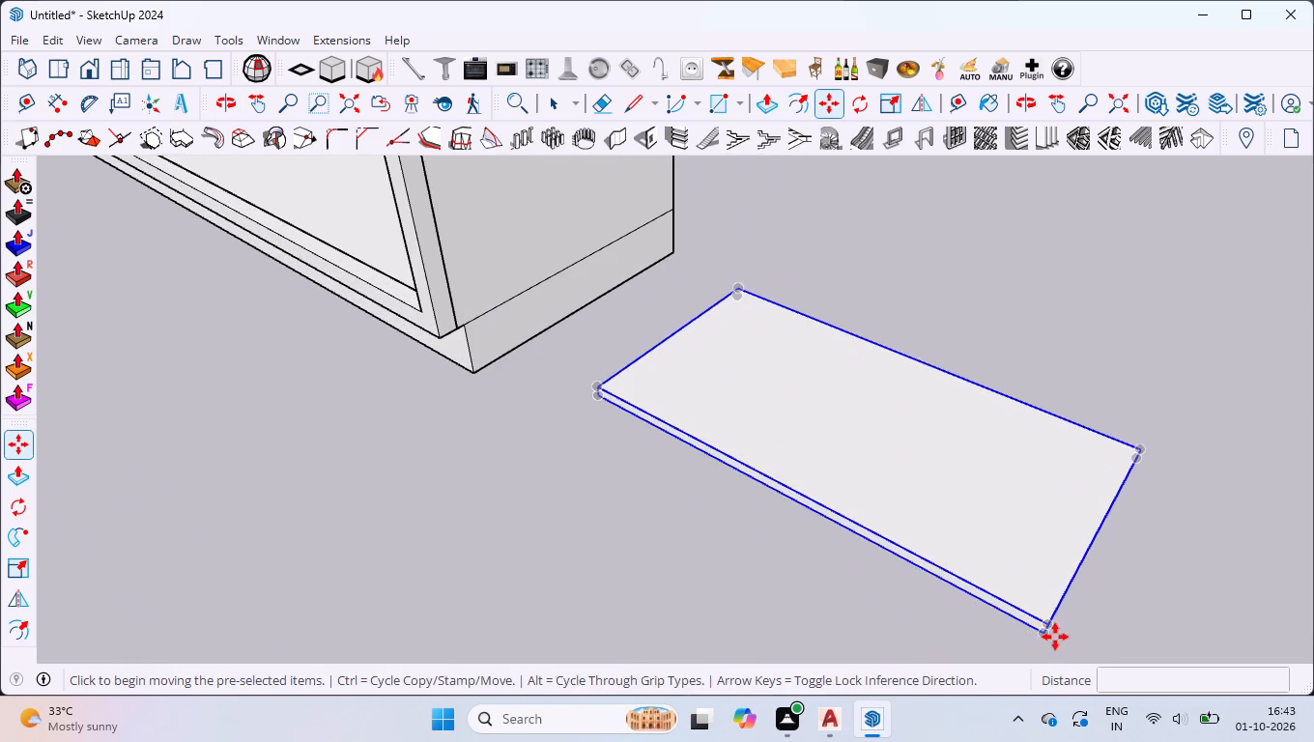
{"action": "left_click", "coordinate": [1039, 631]}
{"action": "scroll", "coordinate": [1095, 465], "scroll_direction": "down", "scroll_amount": 10}
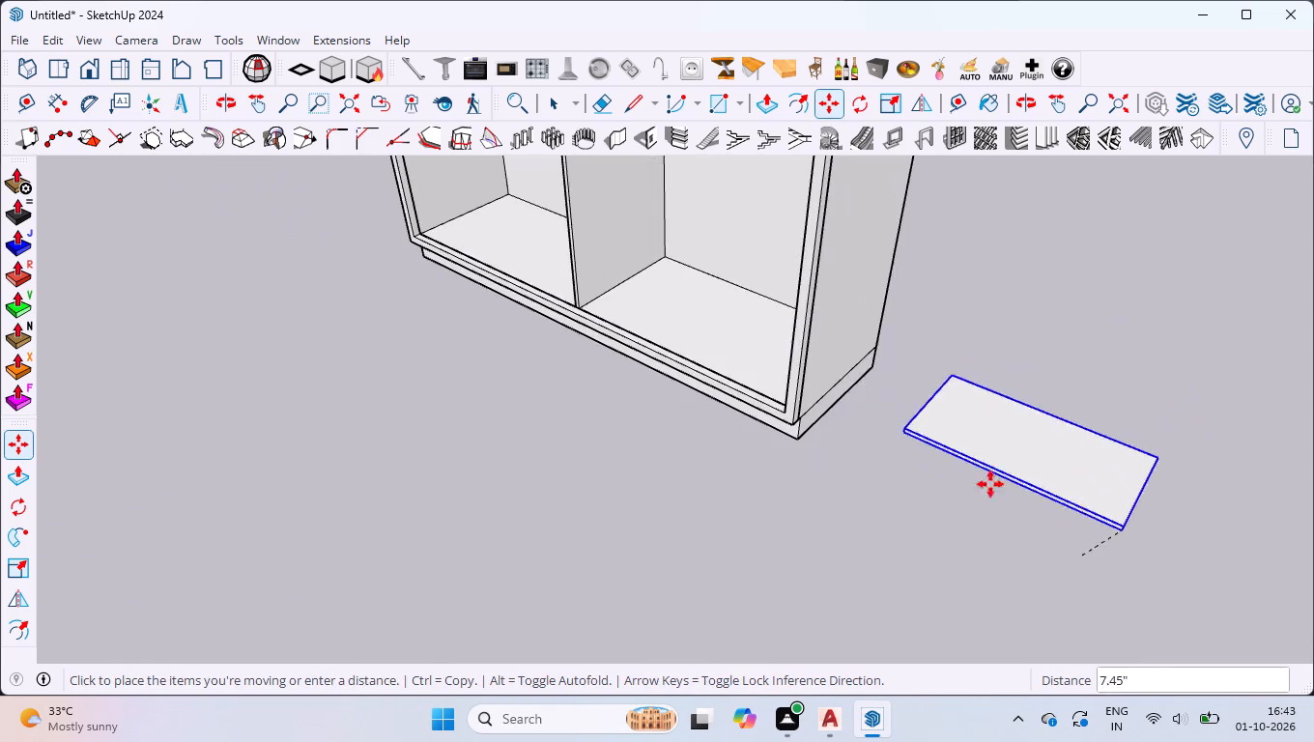
{"action": "scroll", "coordinate": [672, 270], "scroll_direction": "up", "scroll_amount": 4}
{"action": "middle_click_drag", "start_coordinate": [700, 326], "coordinate": [822, 383]}
{"action": "scroll", "coordinate": [932, 456], "scroll_direction": "up", "scroll_amount": 3}
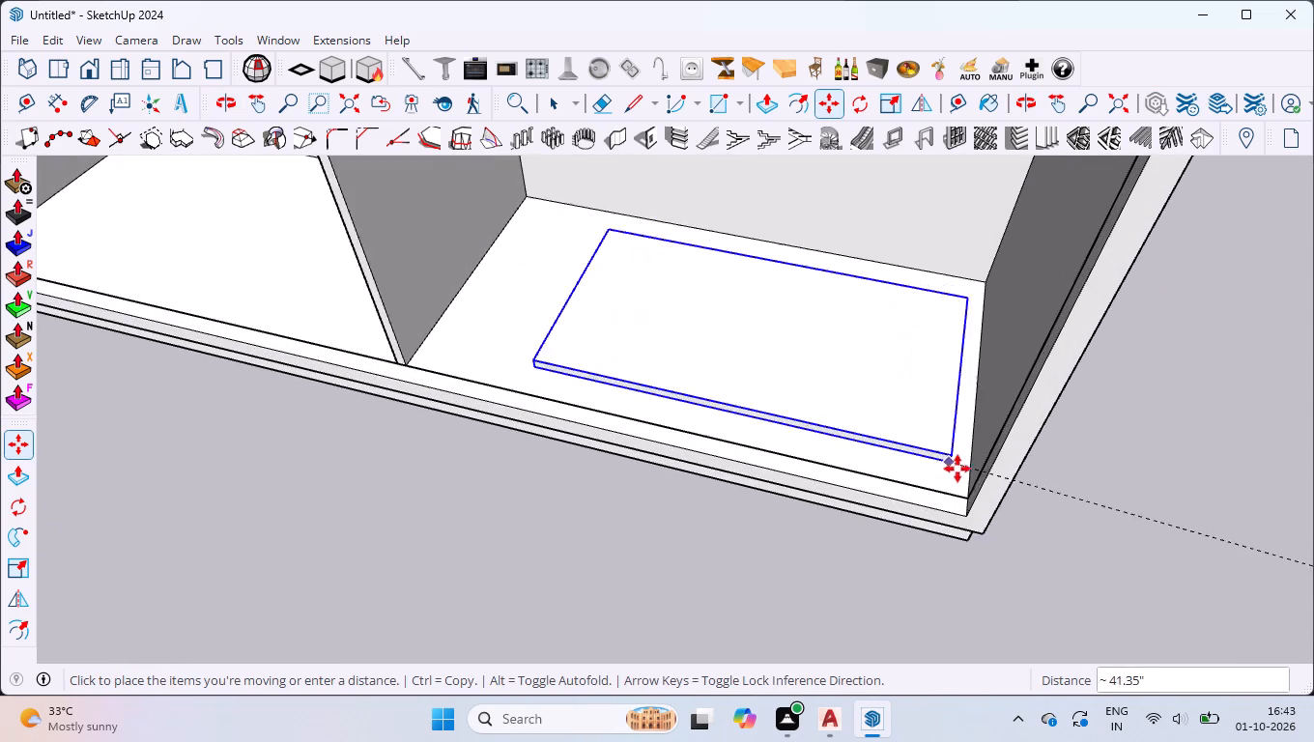
{"action": "scroll", "coordinate": [983, 493], "scroll_direction": "up", "scroll_amount": 4}
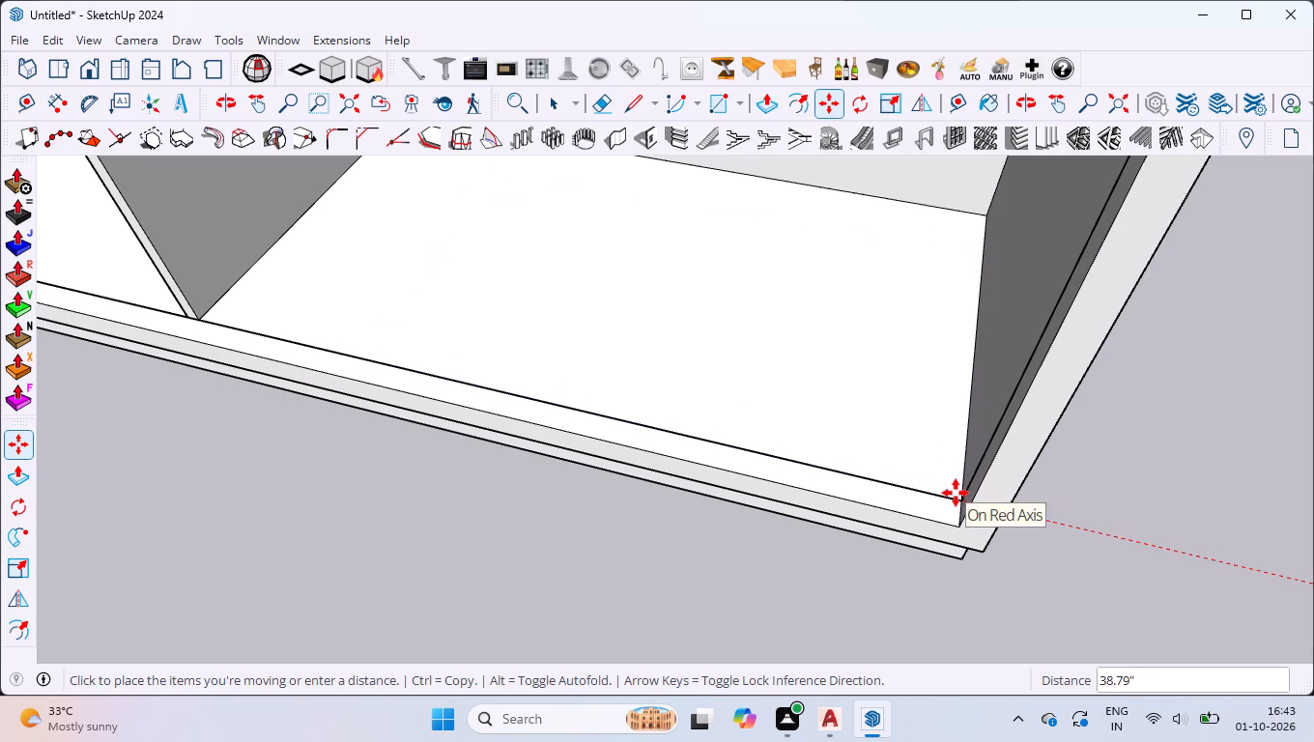
{"action": "scroll", "coordinate": [959, 485], "scroll_direction": "up", "scroll_amount": 15}
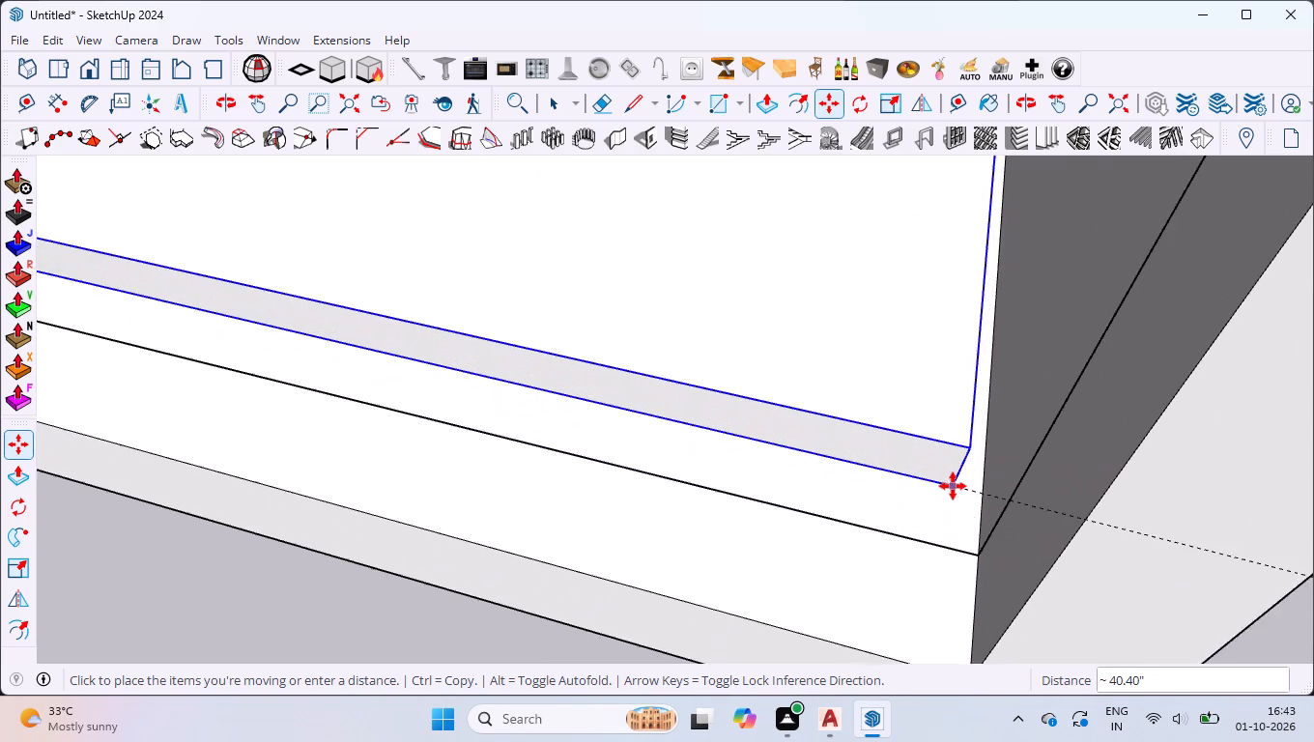
{"action": "left_click", "coordinate": [995, 522]}
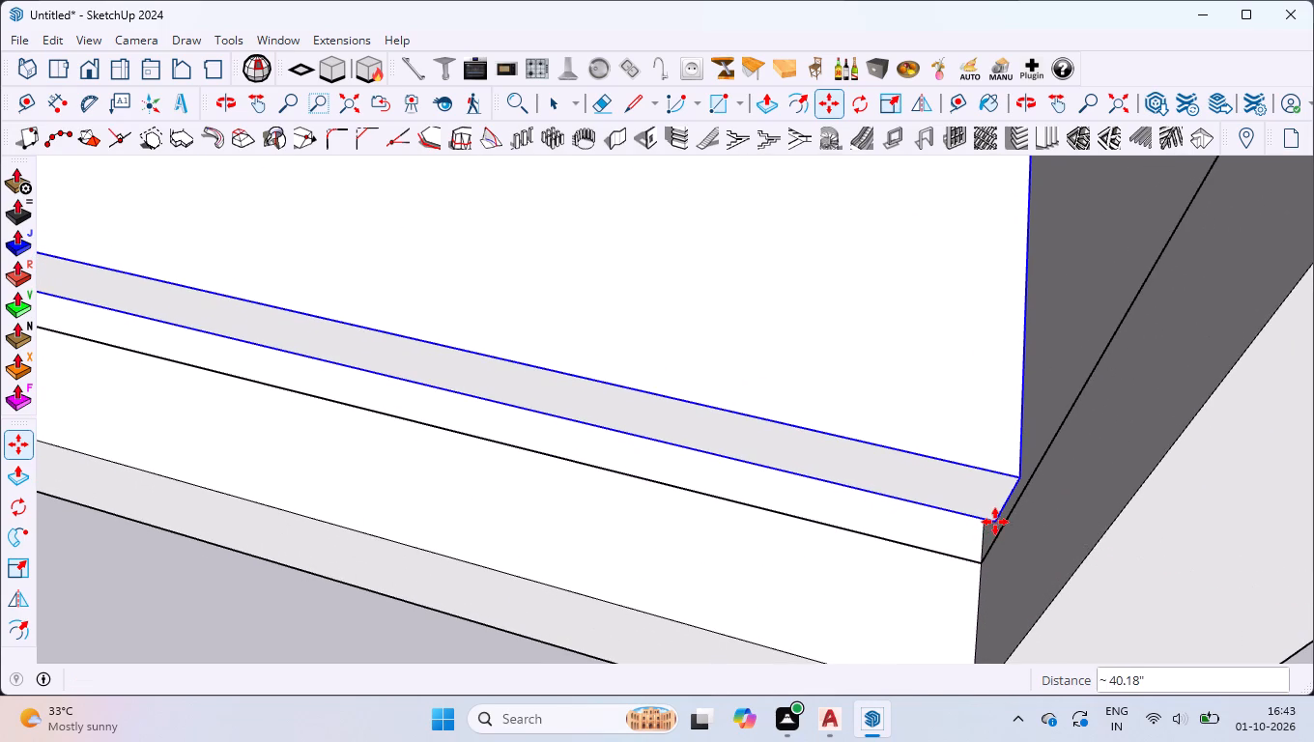
Shift the panel so its front lower corner meets the floor corner between the side wall and the front frame.
{"action": "scroll", "coordinate": [956, 590], "scroll_direction": "up", "scroll_amount": 1}
{"action": "middle_click_drag", "start_coordinate": [956, 590], "coordinate": [1018, 444]}
{"action": "scroll", "coordinate": [1012, 477], "scroll_direction": "up", "scroll_amount": 3}
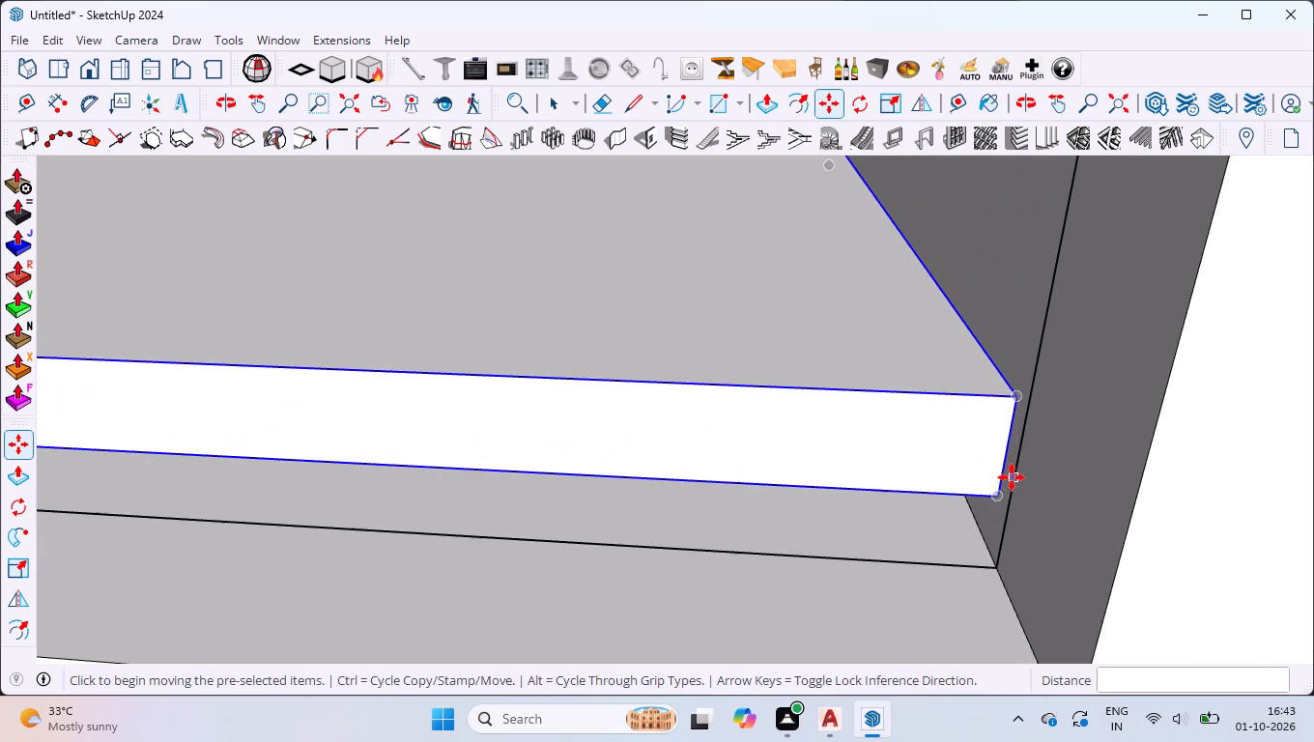
{"action": "left_click", "coordinate": [996, 502]}
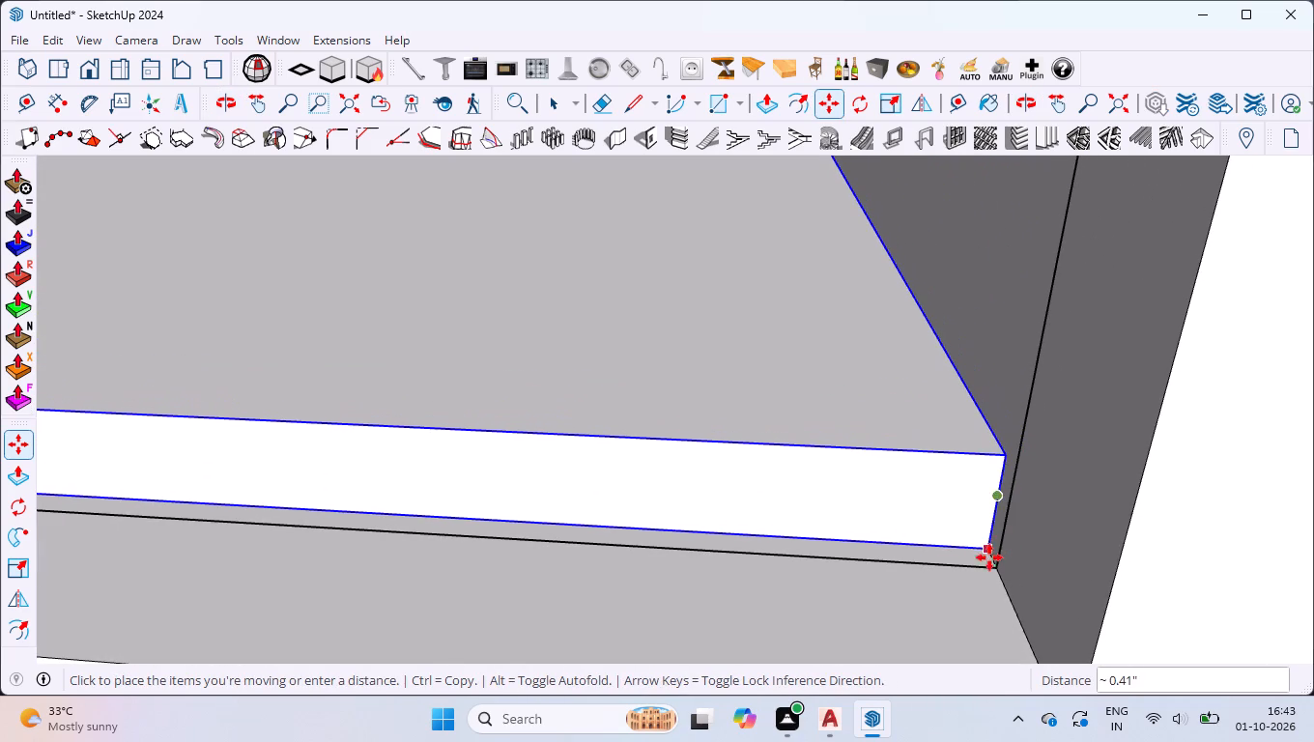
{"action": "left_click", "coordinate": [994, 564]}
{"action": "scroll", "coordinate": [1033, 521], "scroll_direction": "down", "scroll_amount": 18}
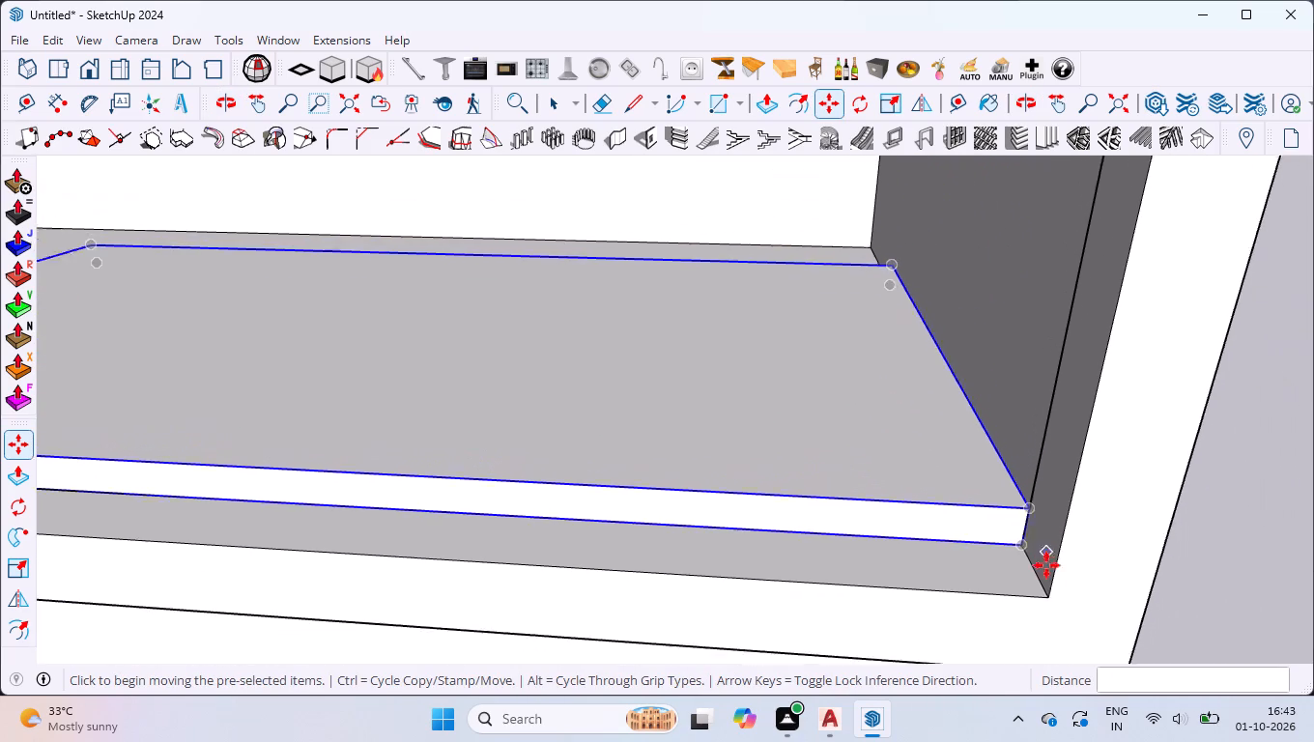
{"action": "scroll", "coordinate": [839, 474], "scroll_direction": "down", "scroll_amount": 1}
{"action": "middle_click_drag", "start_coordinate": [830, 558], "coordinate": [827, 633]}
{"action": "key", "text": "space"}
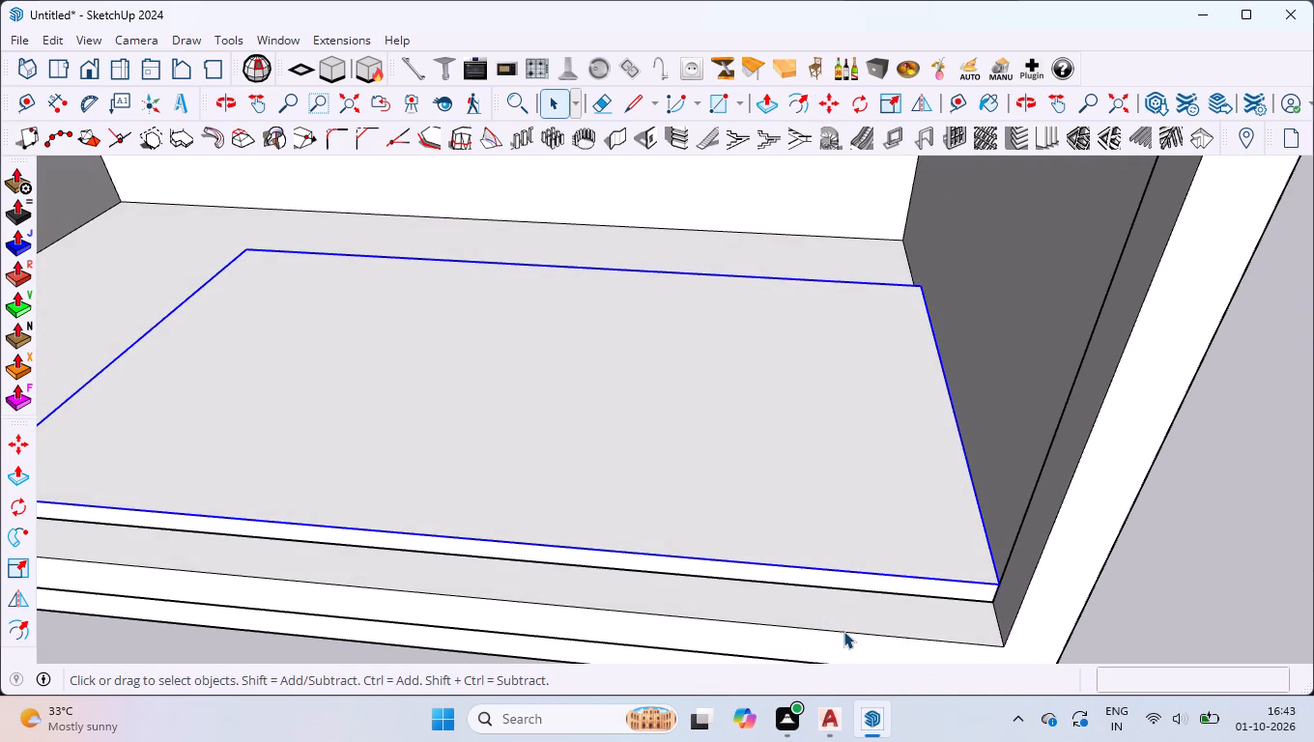
Open the panel's group and extend its partition-side end face about 10.49" to the central partition.
{"action": "scroll", "coordinate": [759, 318], "scroll_direction": "down", "scroll_amount": 4}
{"action": "scroll", "coordinate": [517, 335], "scroll_direction": "up", "scroll_amount": 1}
{"action": "scroll", "coordinate": [25, 331], "scroll_direction": "up", "scroll_amount": 5}
{"action": "scroll", "coordinate": [115, 308], "scroll_direction": "up", "scroll_amount": 2}
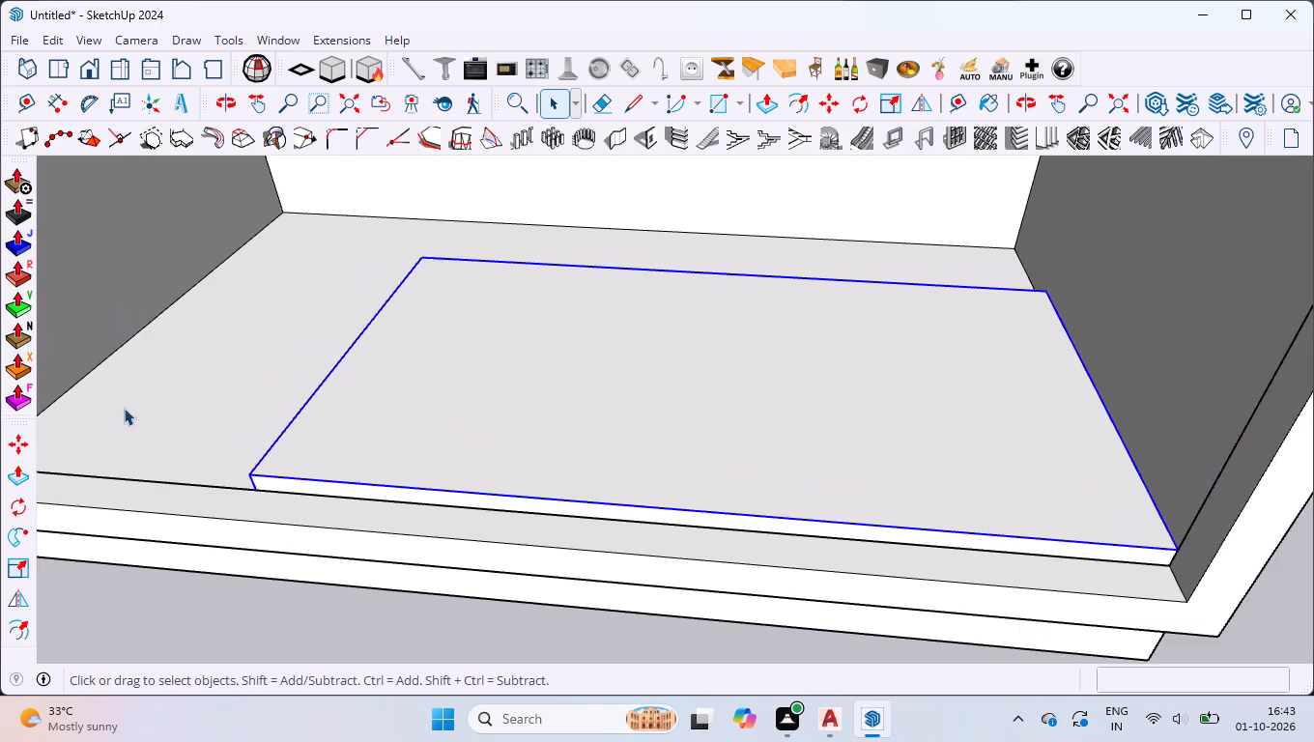
{"action": "scroll", "coordinate": [124, 408], "scroll_direction": "up", "scroll_amount": 1}
{"action": "middle_click_drag", "start_coordinate": [124, 408], "coordinate": [533, 329]}
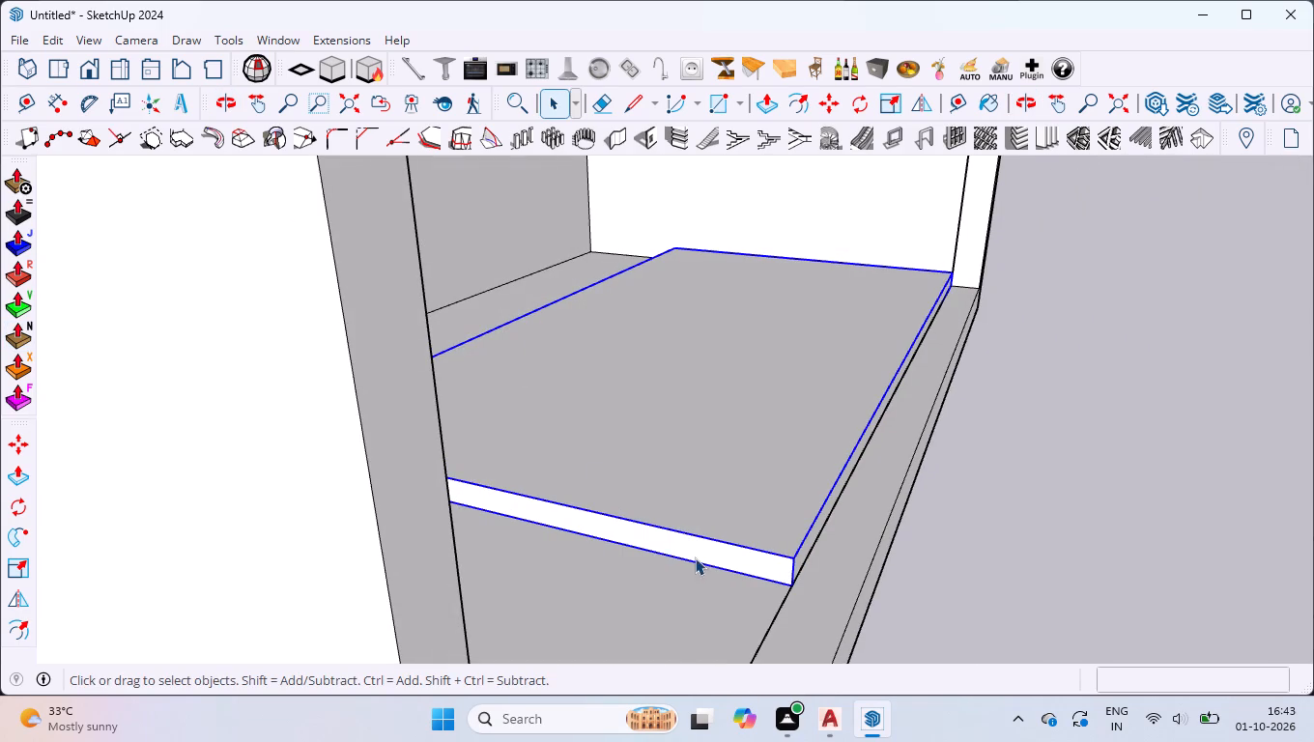
{"action": "double_click", "coordinate": [709, 494]}
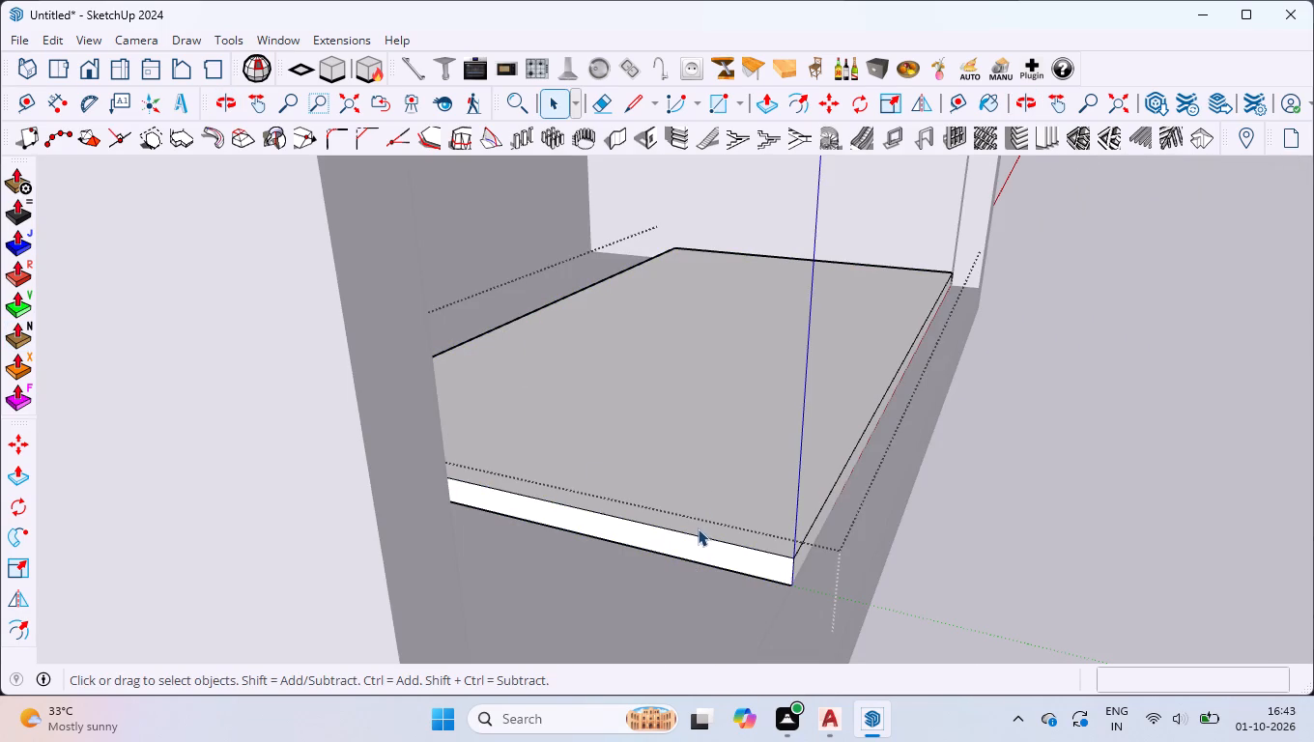
{"action": "scroll", "coordinate": [653, 513], "scroll_direction": "up", "scroll_amount": 7}
{"action": "key", "text": "p"}
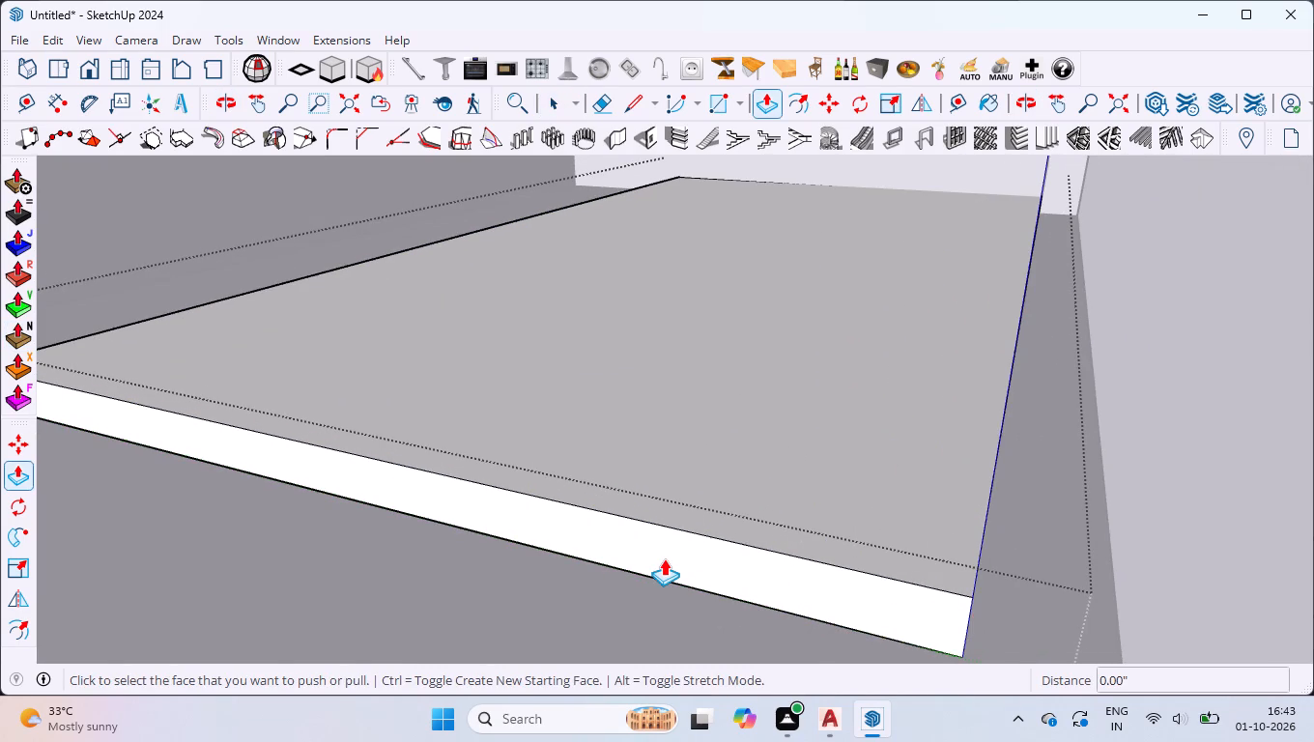
{"action": "left_click", "coordinate": [672, 541]}
{"action": "scroll", "coordinate": [632, 557], "scroll_direction": "down", "scroll_amount": 5}
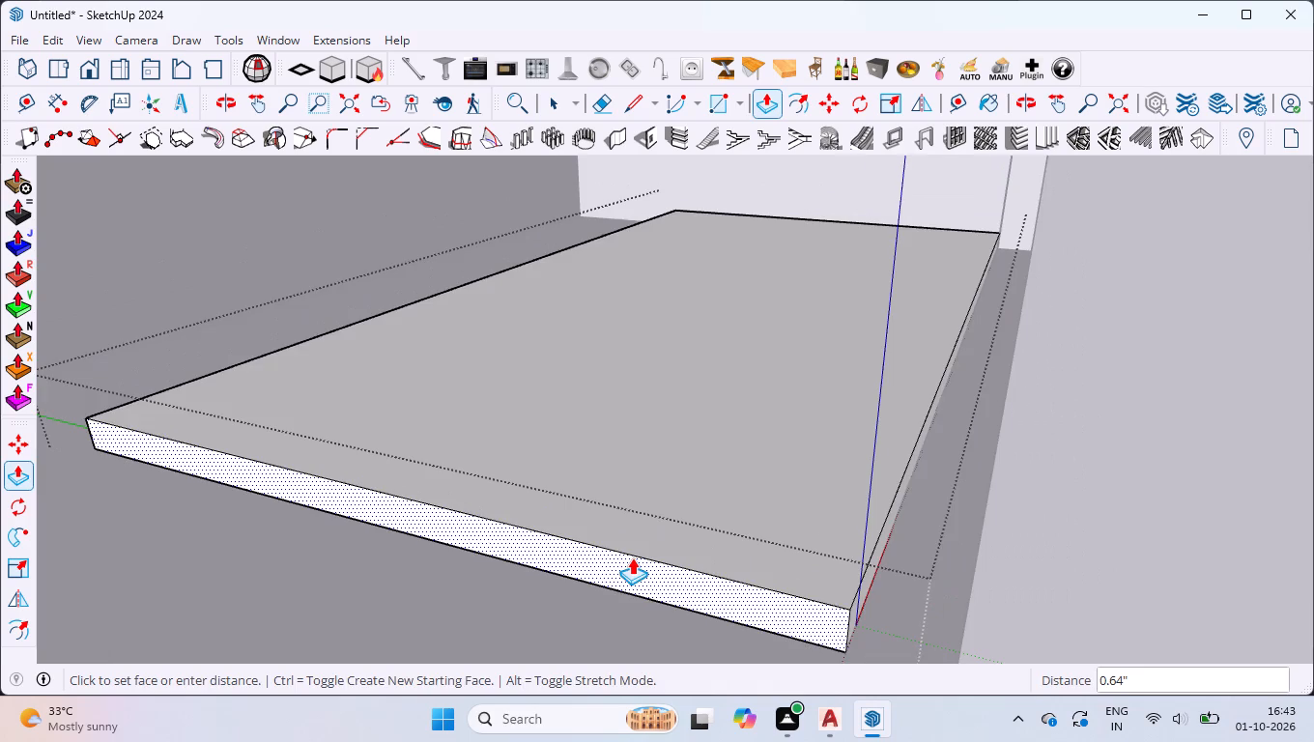
{"action": "scroll", "coordinate": [632, 557], "scroll_direction": "down", "scroll_amount": 1}
{"action": "middle_click_drag", "start_coordinate": [621, 556], "coordinate": [170, 592]}
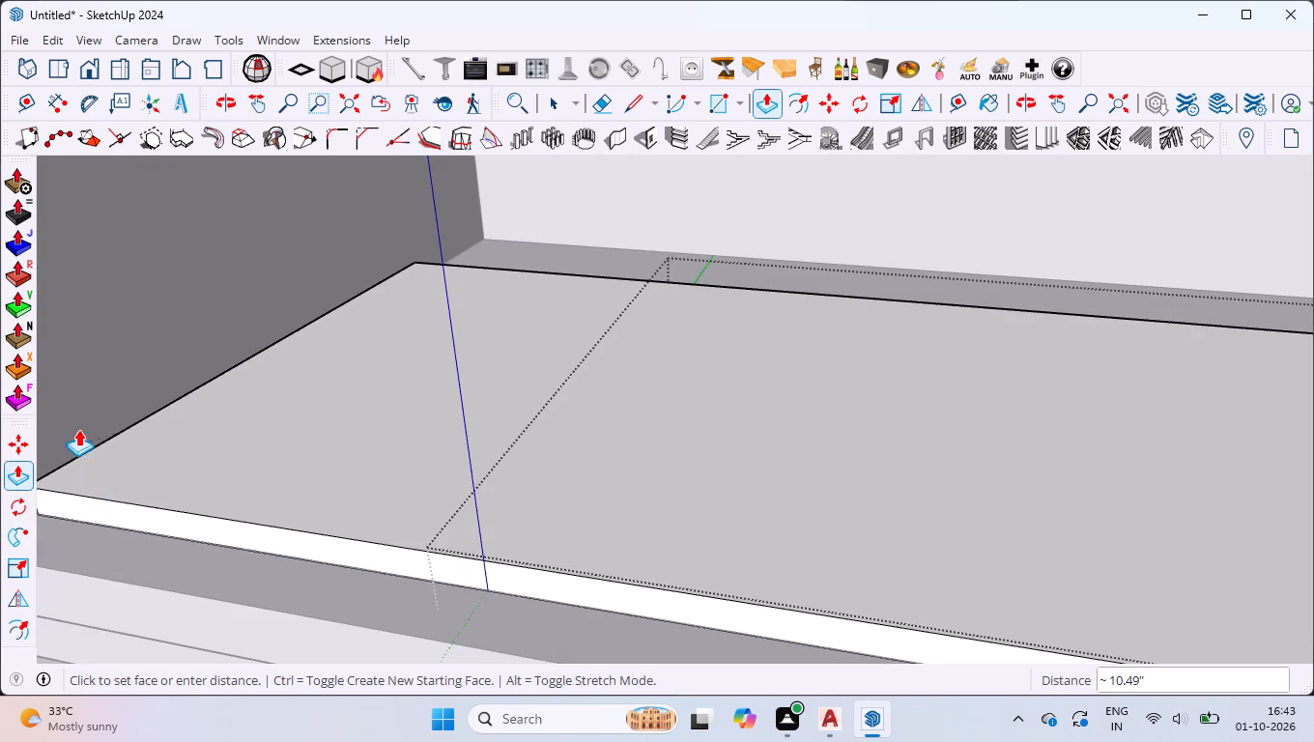
{"action": "left_click", "coordinate": [58, 360]}
Extend the panel's rear face about 5.83" to the cabinet's back wall and leave the group.
{"action": "middle_click_drag", "start_coordinate": [871, 390], "coordinate": [866, 441]}
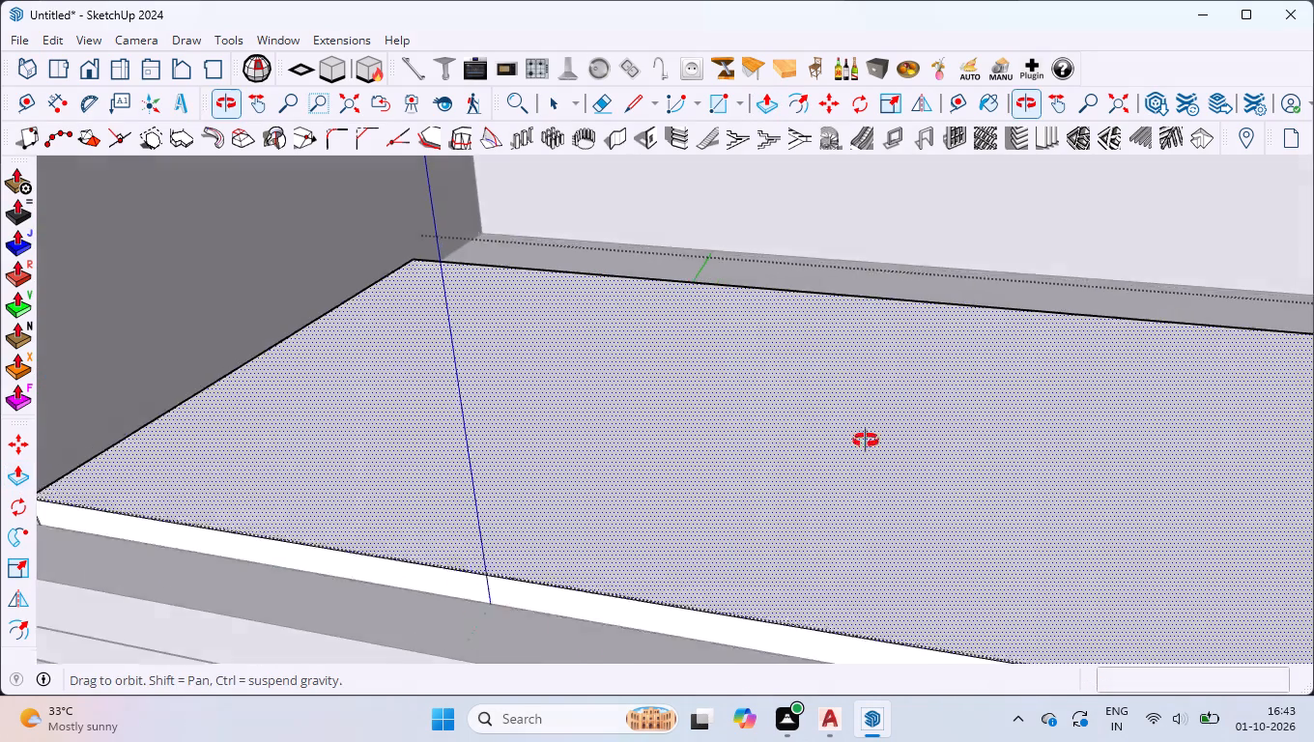
{"action": "middle_click_drag", "start_coordinate": [866, 441], "coordinate": [839, 569]}
{"action": "scroll", "coordinate": [890, 151], "scroll_direction": "up", "scroll_amount": 11}
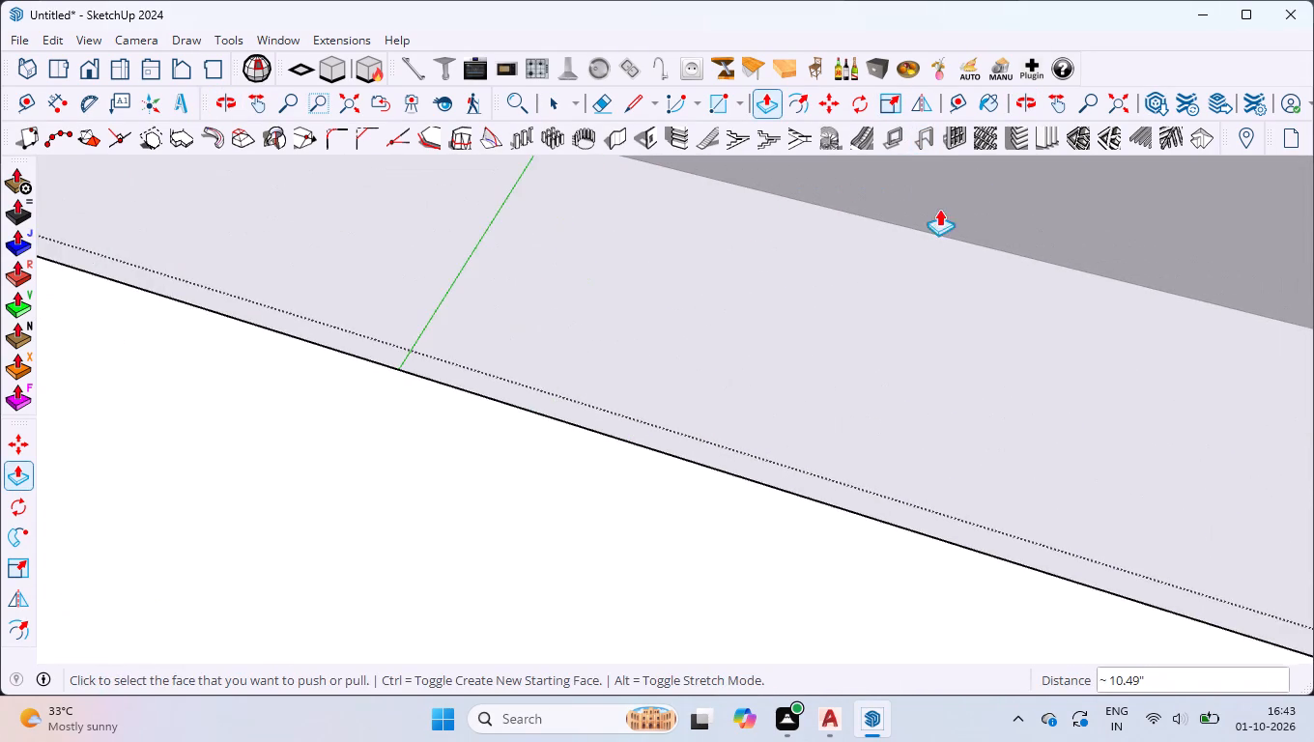
{"action": "middle_click_drag", "start_coordinate": [939, 209], "coordinate": [729, 478]}
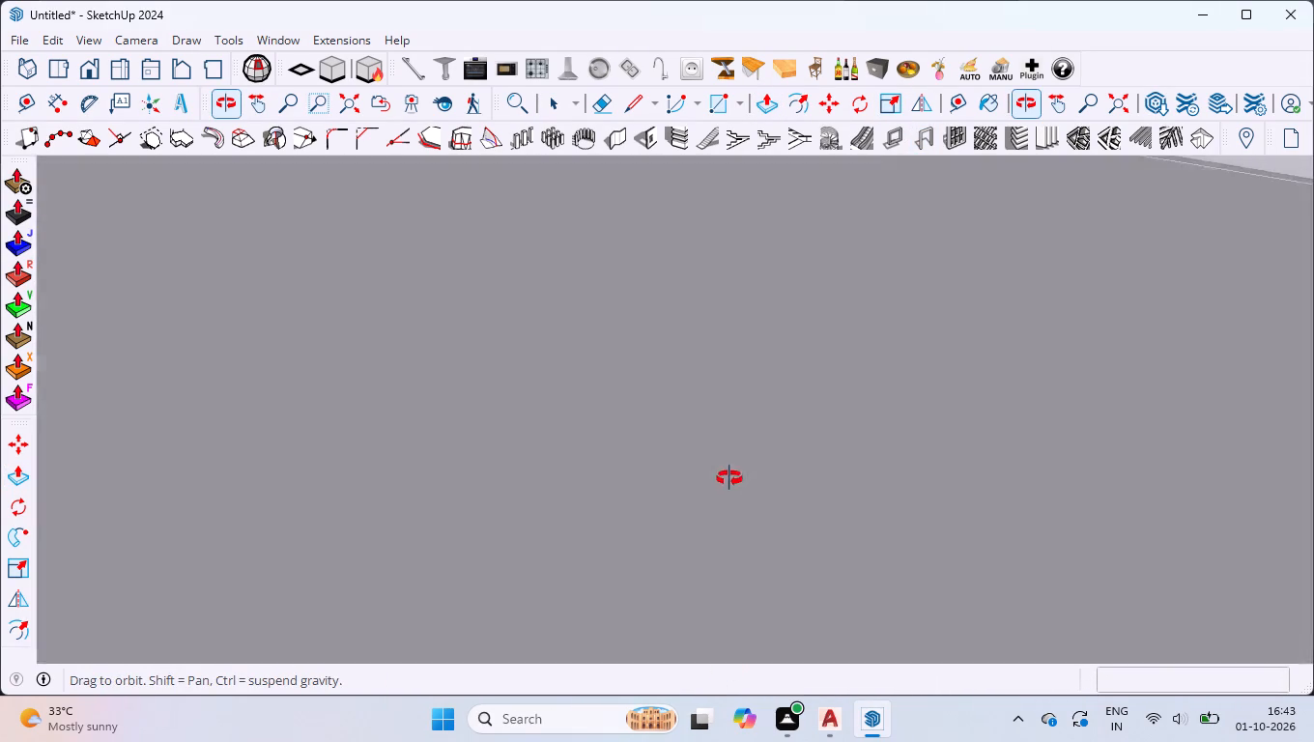
{"action": "middle_click_drag", "start_coordinate": [729, 478], "coordinate": [739, 427]}
{"action": "scroll", "coordinate": [710, 461], "scroll_direction": "up", "scroll_amount": 18}
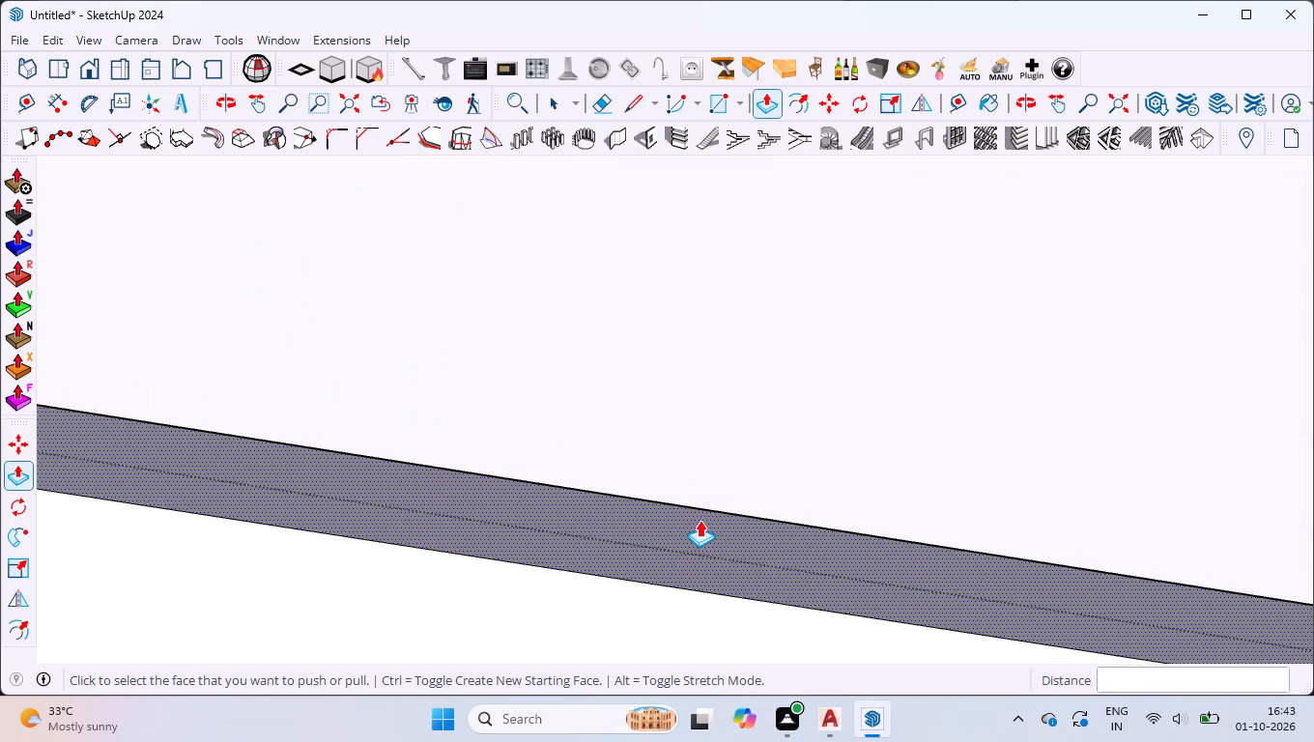
{"action": "left_click", "coordinate": [708, 550]}
{"action": "scroll", "coordinate": [750, 381], "scroll_direction": "down", "scroll_amount": 6}
{"action": "middle_click_drag", "start_coordinate": [750, 381], "coordinate": [791, 289]}
{"action": "scroll", "coordinate": [789, 340], "scroll_direction": "down", "scroll_amount": 20}
{"action": "scroll", "coordinate": [789, 340], "scroll_direction": "down", "scroll_amount": 1}
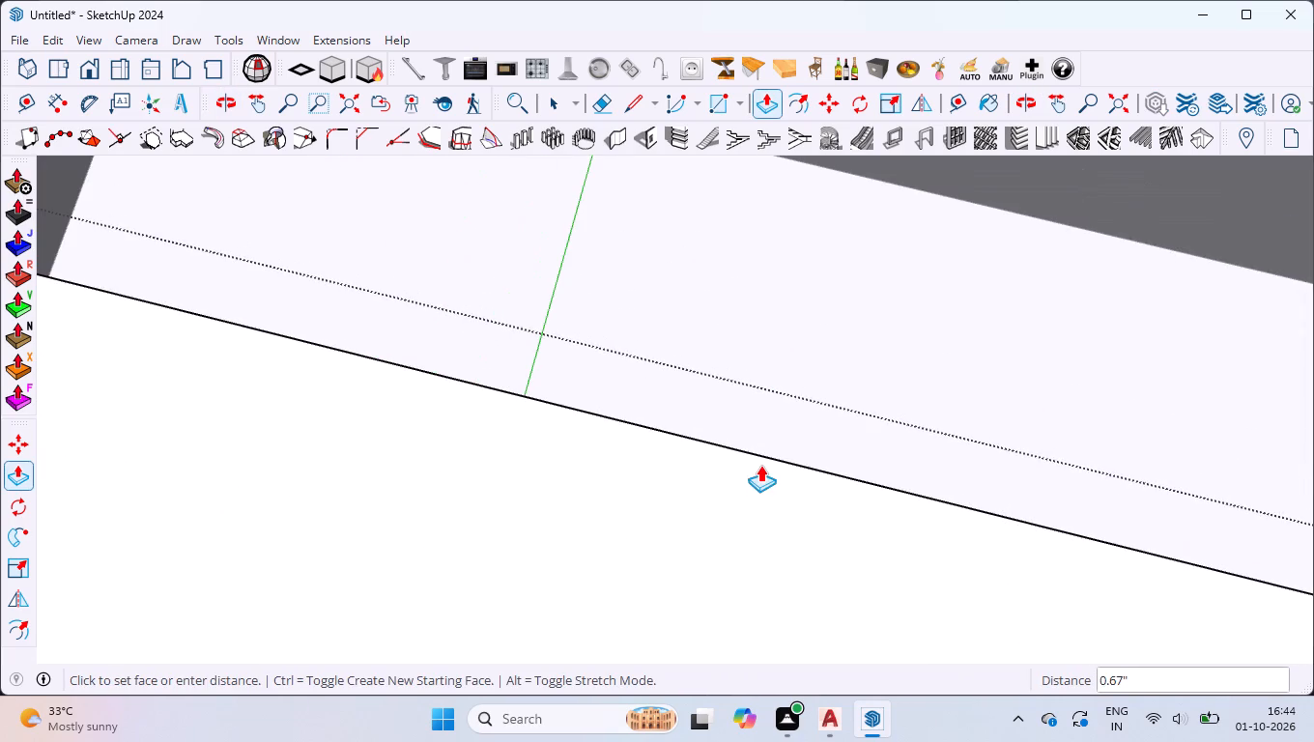
{"action": "middle_click_drag", "start_coordinate": [760, 465], "coordinate": [813, 373]}
{"action": "scroll", "coordinate": [888, 278], "scroll_direction": "down", "scroll_amount": 5}
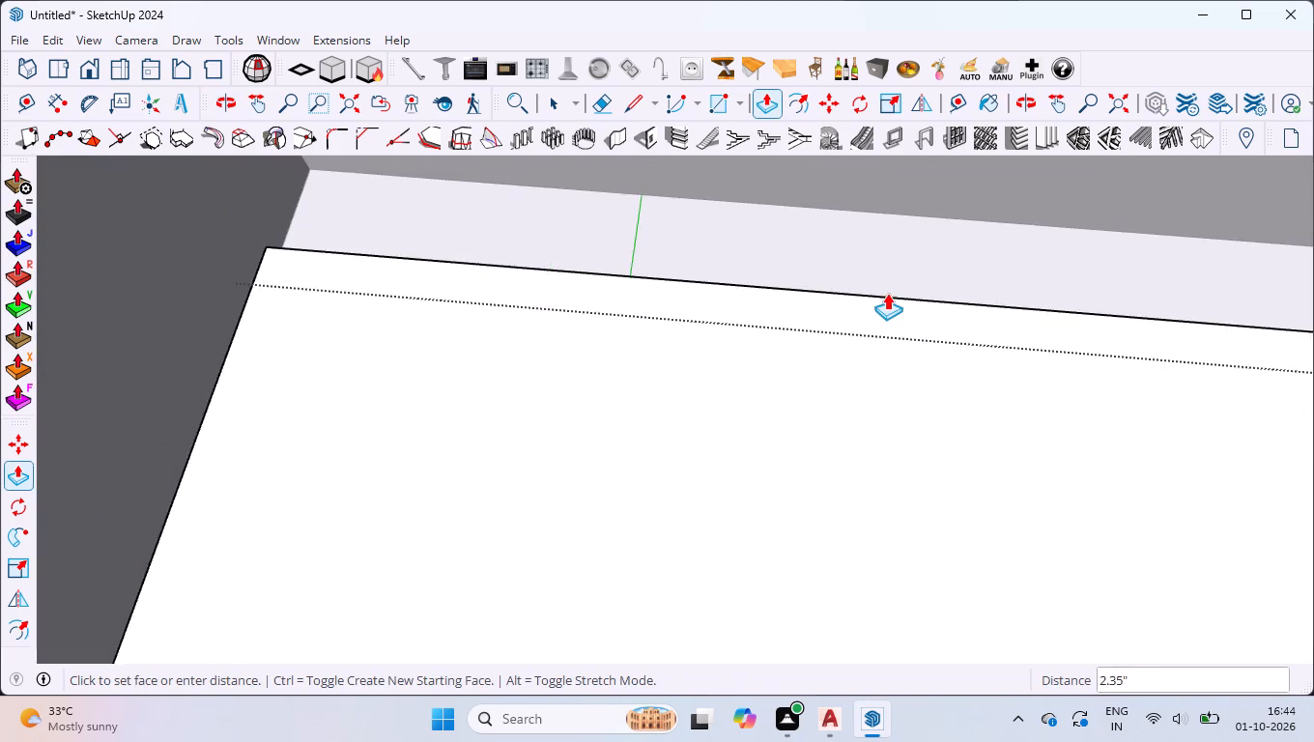
{"action": "scroll", "coordinate": [887, 293], "scroll_direction": "down", "scroll_amount": 9}
{"action": "left_click", "coordinate": [900, 208]}
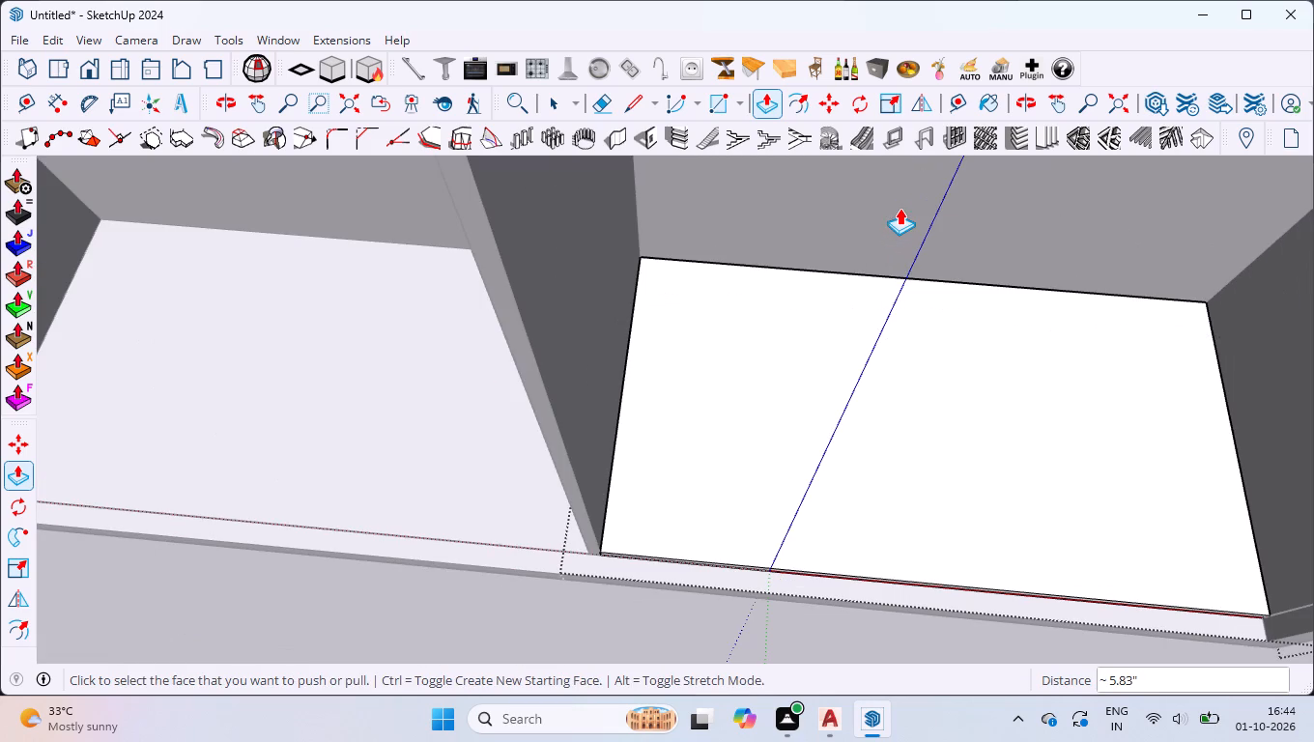
{"action": "key", "text": "space"}
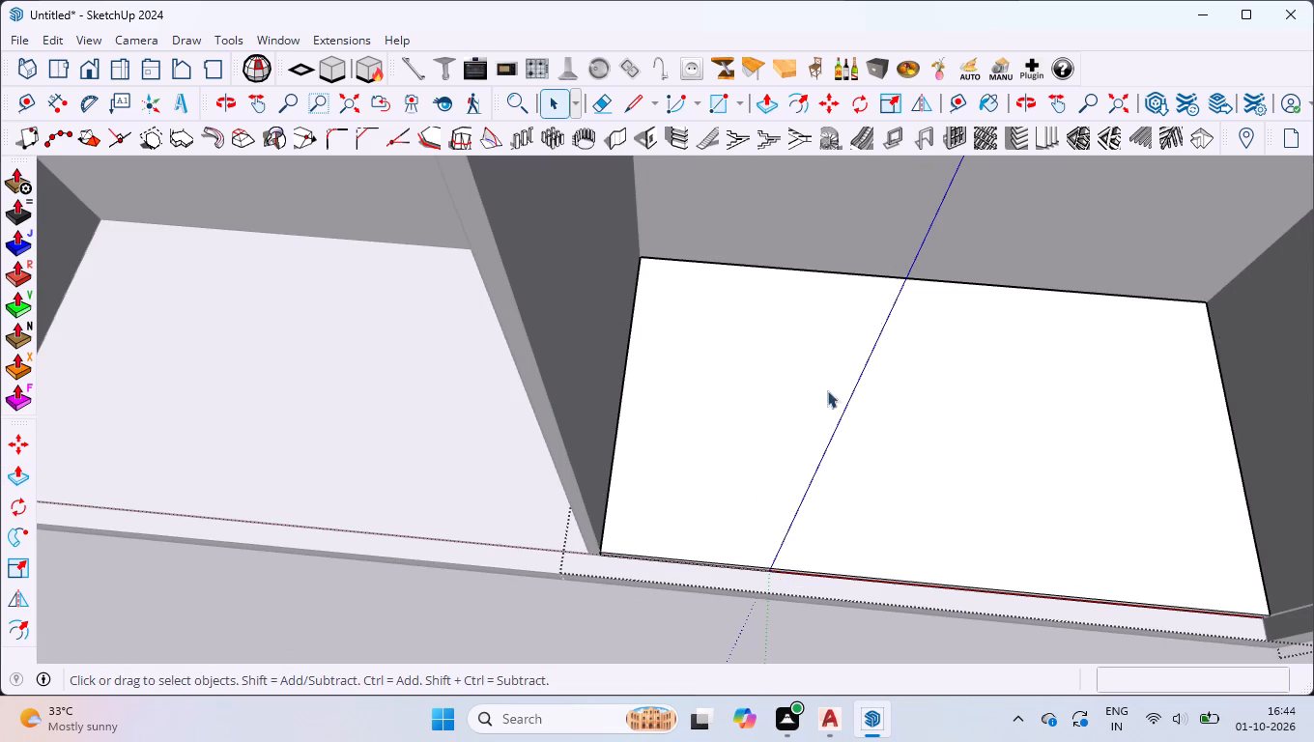
{"action": "left_click", "coordinate": [637, 632]}
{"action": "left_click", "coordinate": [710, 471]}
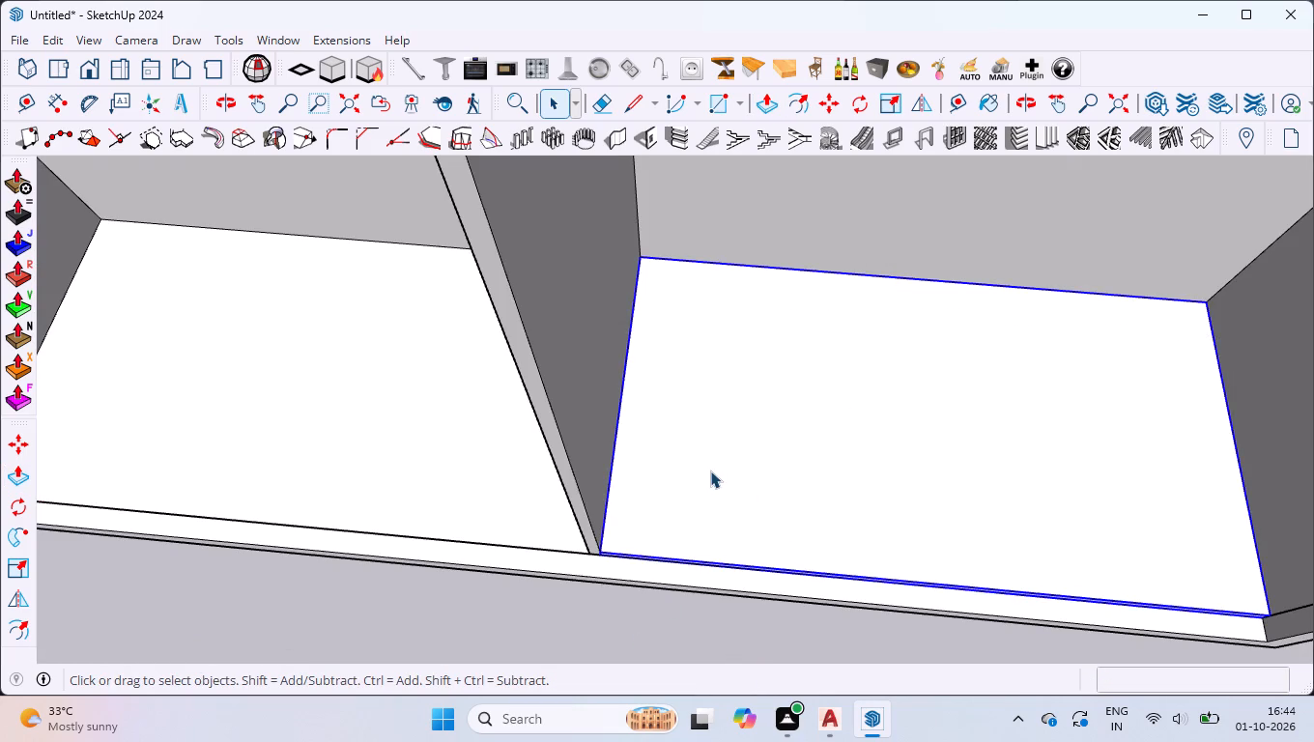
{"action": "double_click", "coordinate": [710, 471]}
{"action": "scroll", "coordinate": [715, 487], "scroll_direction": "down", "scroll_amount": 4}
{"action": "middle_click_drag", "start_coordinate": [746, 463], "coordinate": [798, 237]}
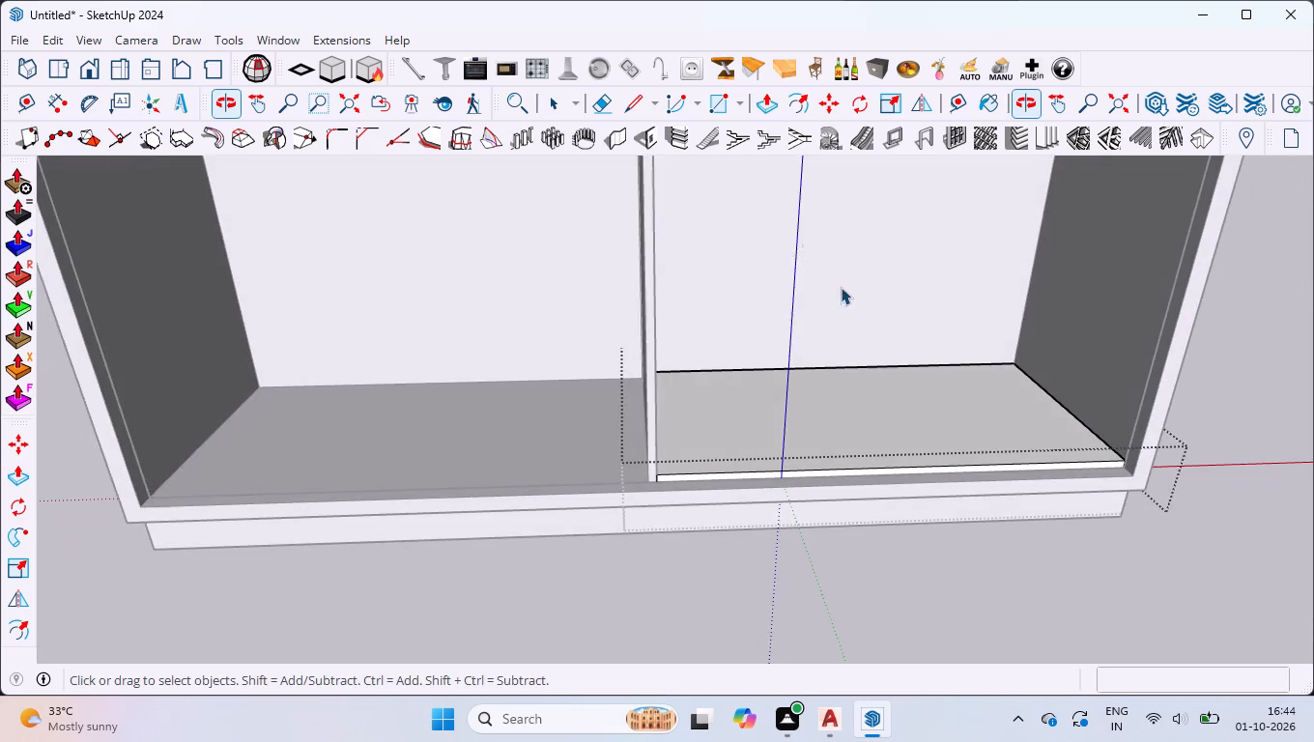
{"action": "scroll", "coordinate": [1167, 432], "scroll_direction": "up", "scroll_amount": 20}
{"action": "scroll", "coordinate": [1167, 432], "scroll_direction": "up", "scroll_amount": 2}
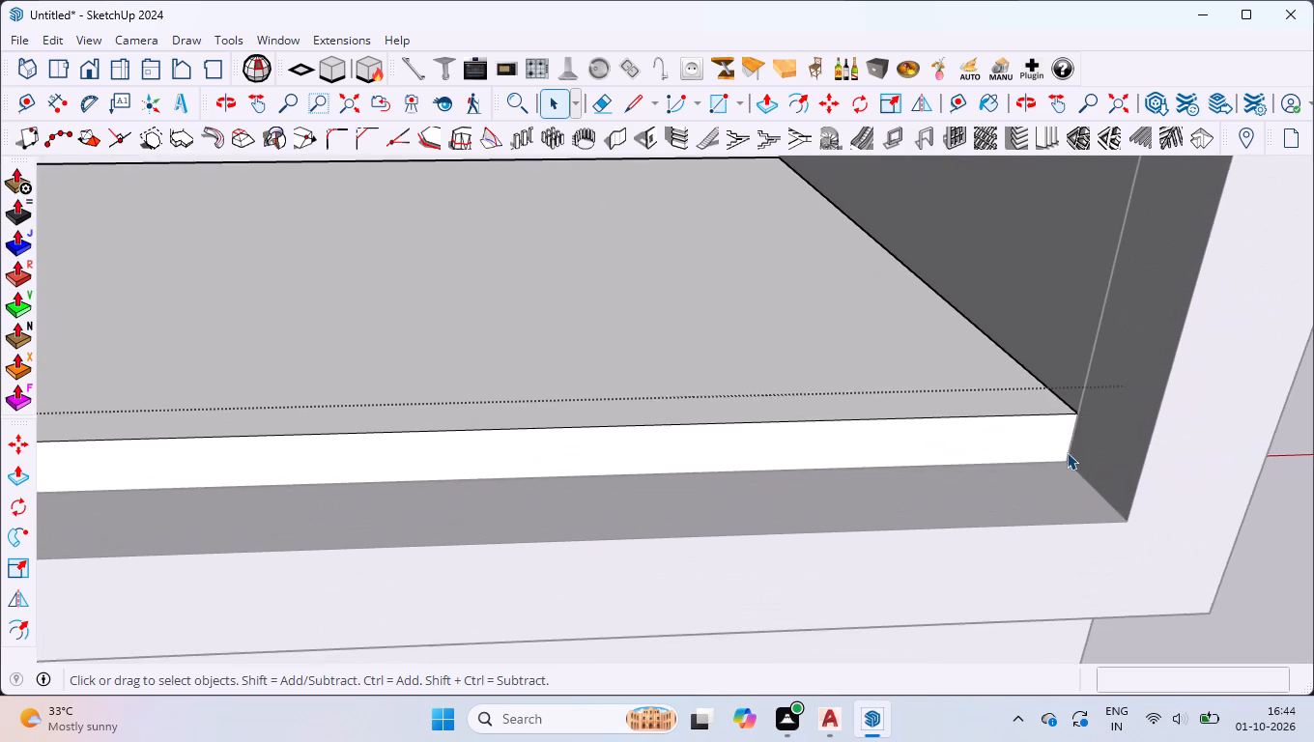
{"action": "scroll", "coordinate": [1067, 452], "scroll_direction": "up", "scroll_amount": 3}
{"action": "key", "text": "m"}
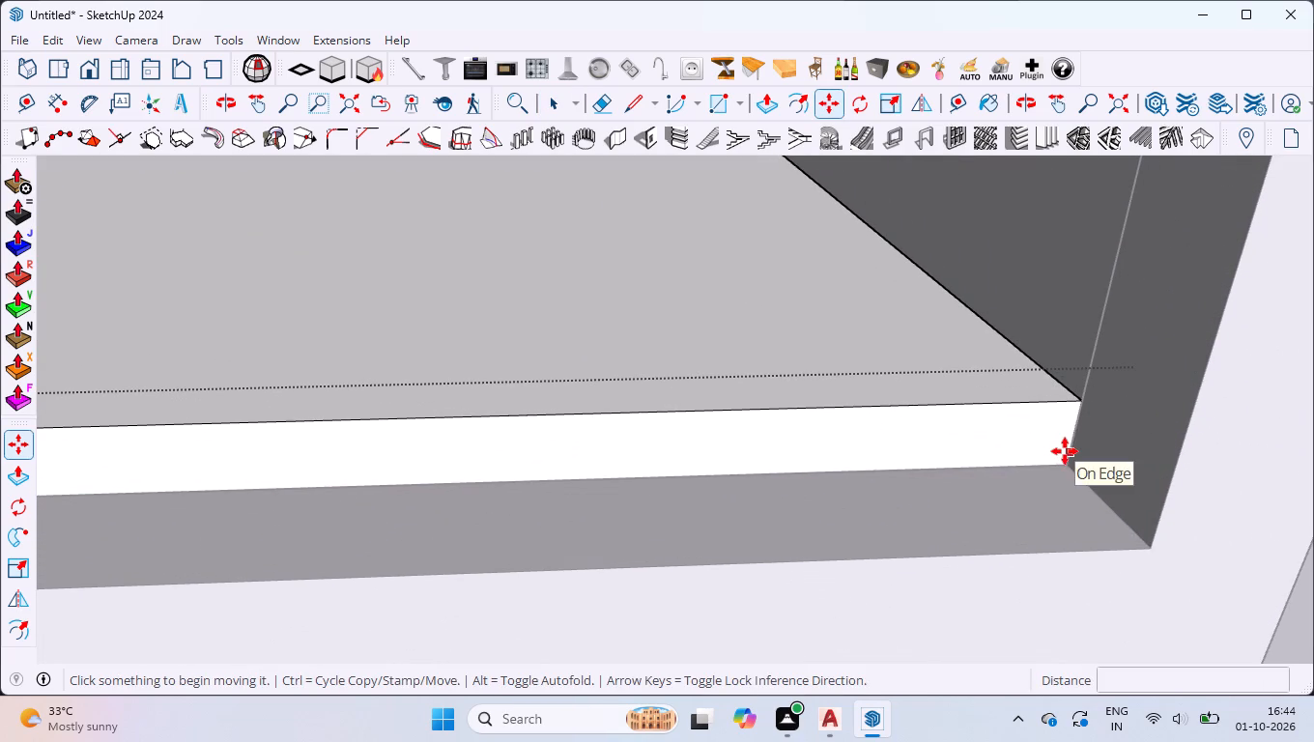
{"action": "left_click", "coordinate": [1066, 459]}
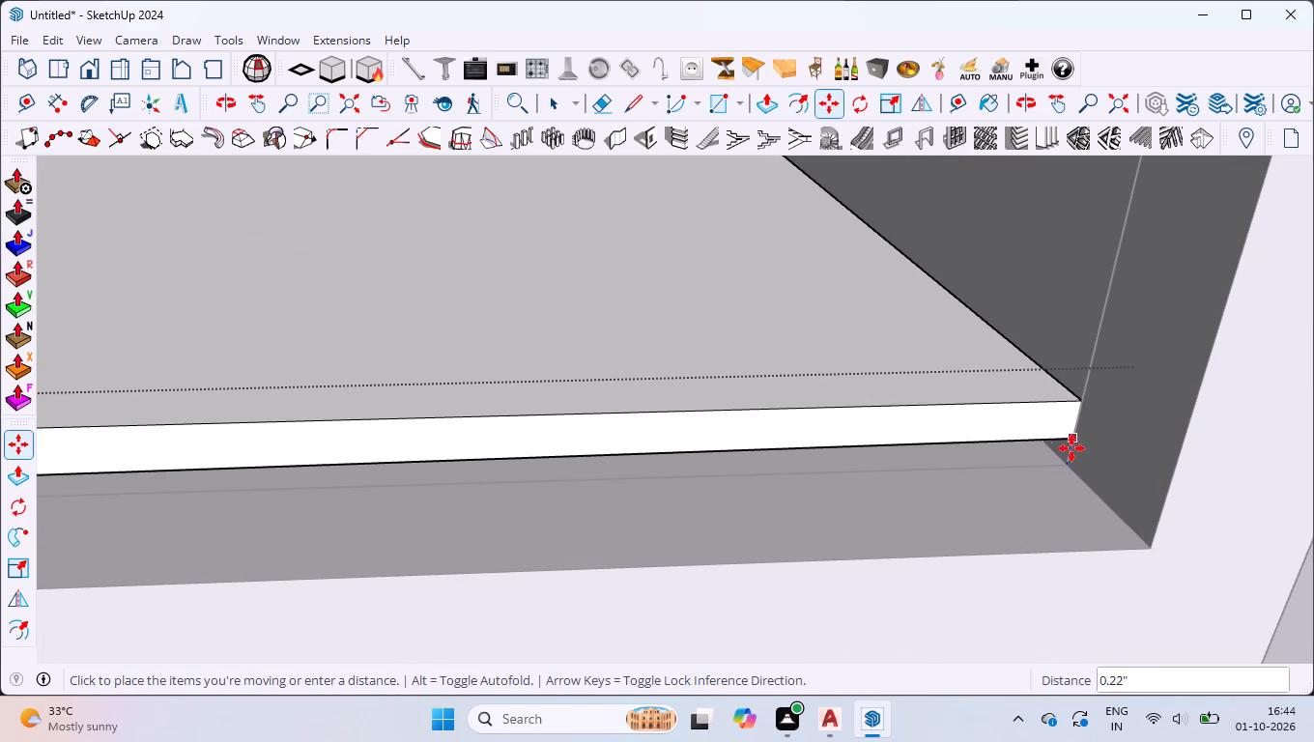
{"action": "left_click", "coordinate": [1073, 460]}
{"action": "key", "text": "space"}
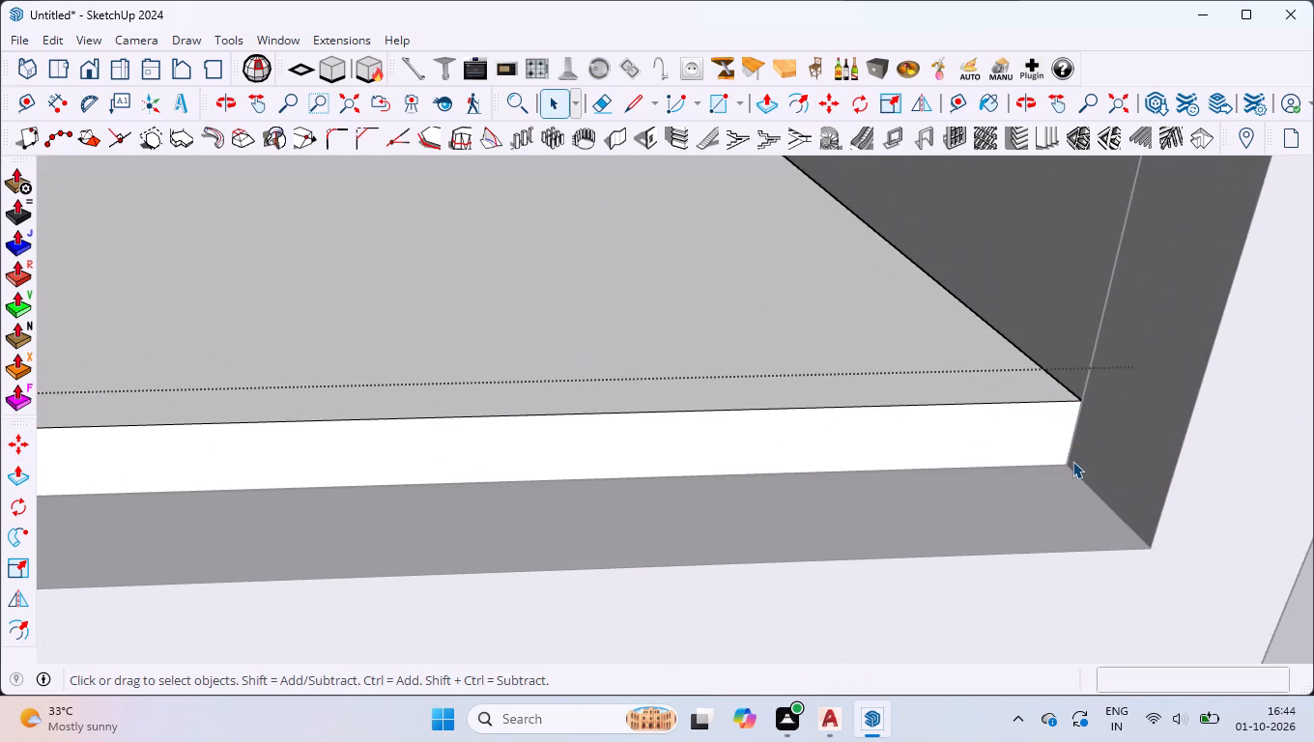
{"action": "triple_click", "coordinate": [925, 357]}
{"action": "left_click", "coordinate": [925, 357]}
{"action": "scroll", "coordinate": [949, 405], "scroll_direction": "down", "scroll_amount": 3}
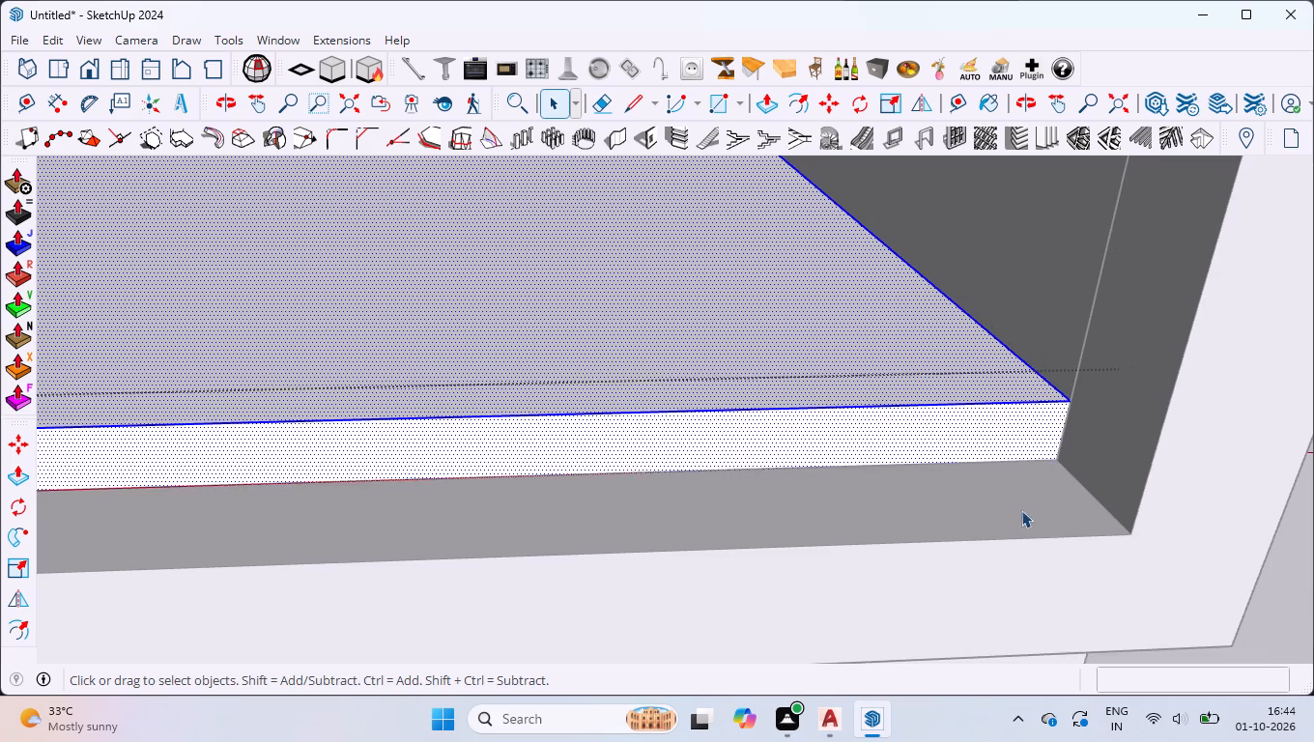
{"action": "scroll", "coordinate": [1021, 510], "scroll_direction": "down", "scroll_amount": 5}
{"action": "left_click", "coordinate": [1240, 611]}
Move the grouped panel straight up 1'1" from the right compartment's floor to form a shelf.
{"action": "left_click", "coordinate": [967, 455]}
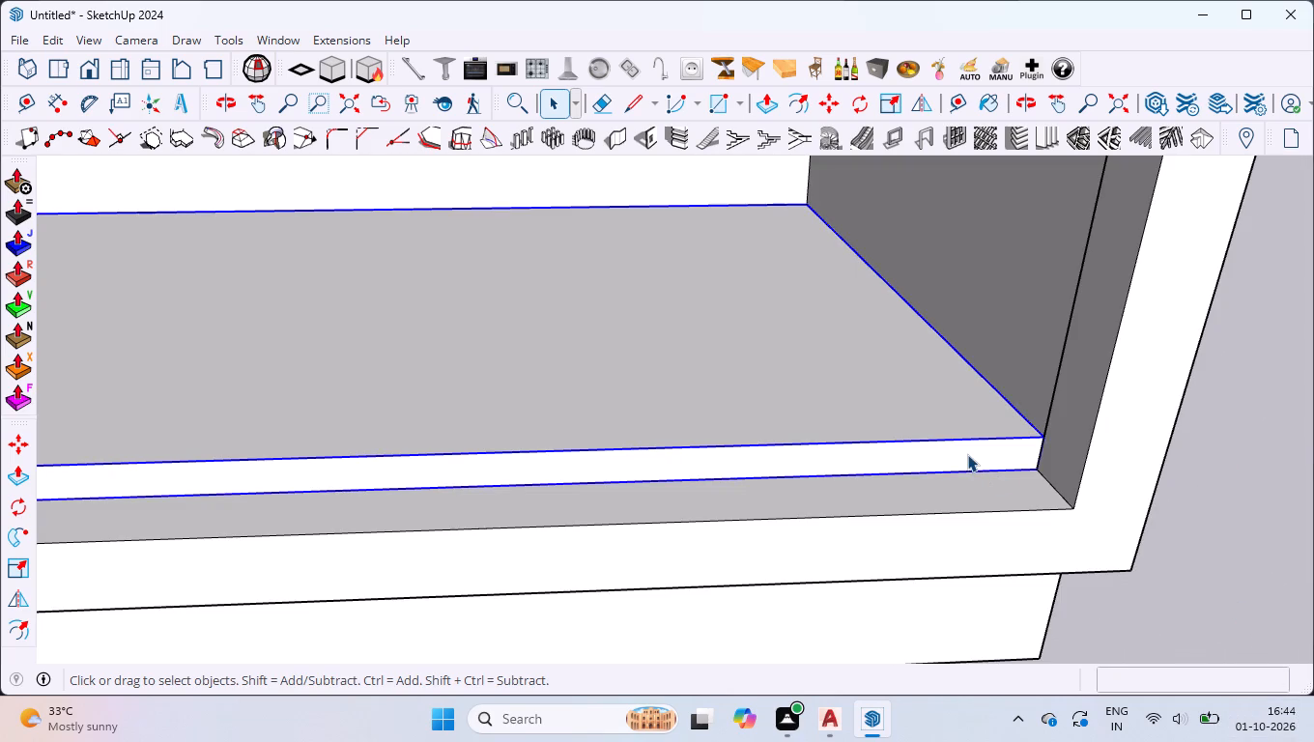
{"action": "key", "text": "m"}
{"action": "scroll", "coordinate": [989, 472], "scroll_direction": "up", "scroll_amount": 9}
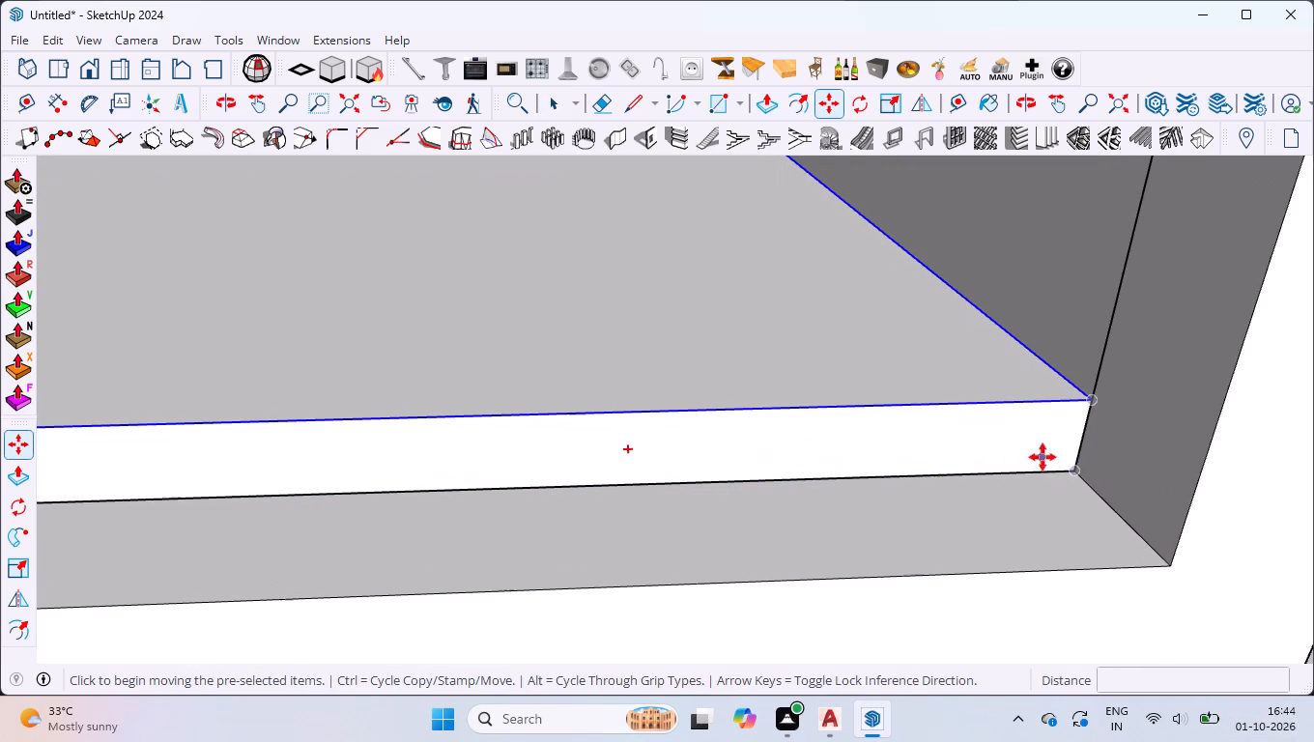
{"action": "left_click_drag", "start_coordinate": [1077, 468], "coordinate": [1085, 450]}
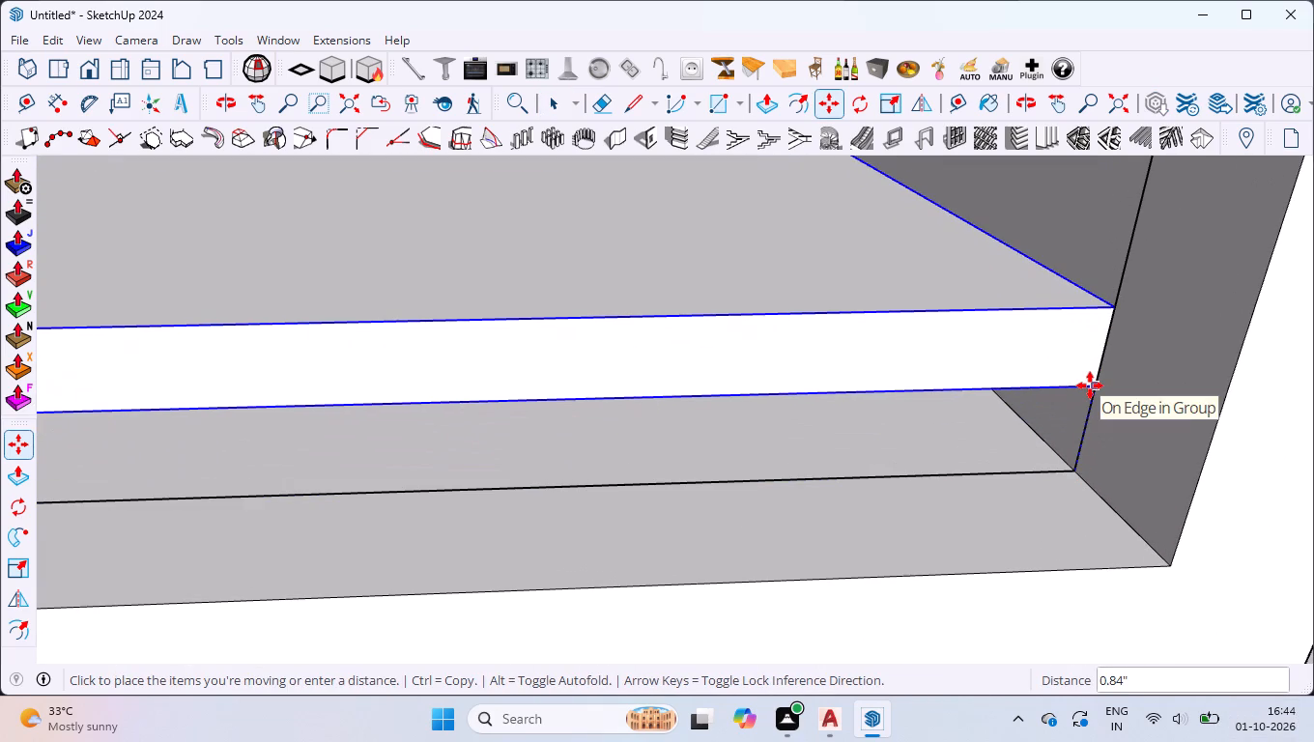
{"action": "type", "text": "1'1"}
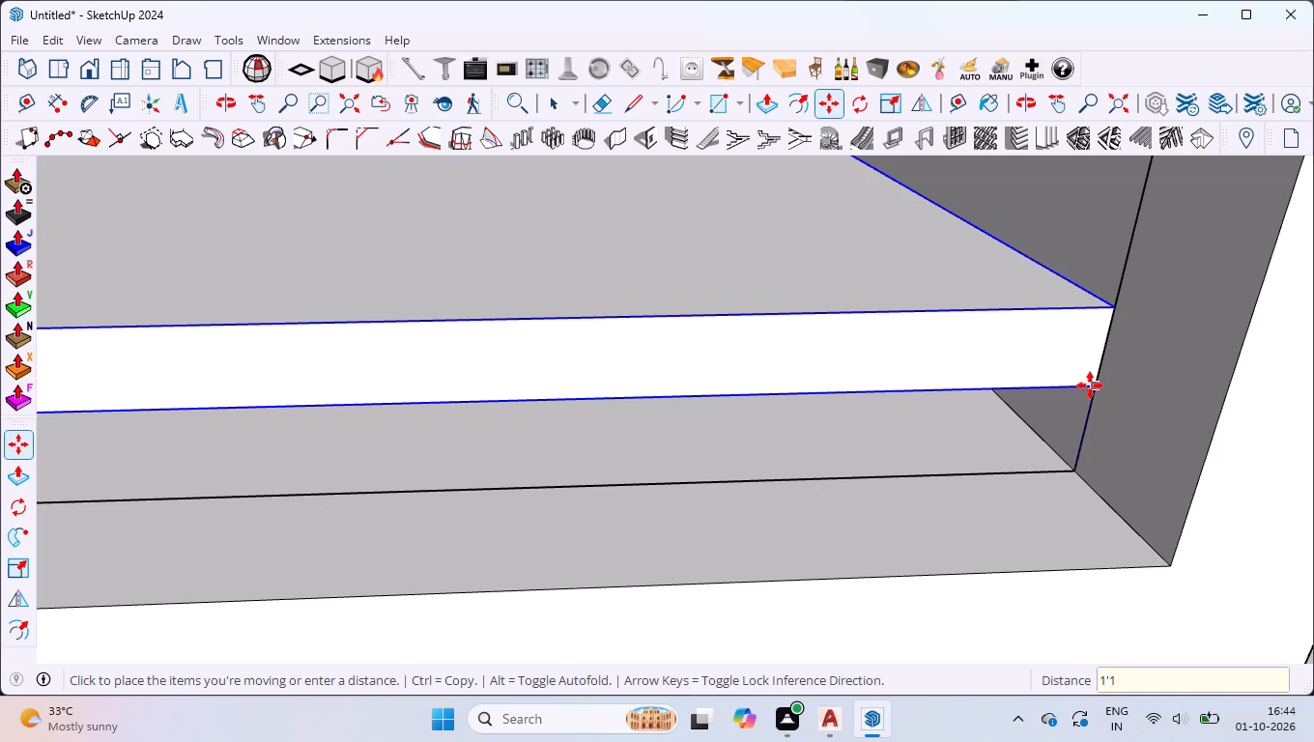
{"action": "key", "text": "Return"}
{"action": "scroll", "coordinate": [1033, 471], "scroll_direction": "down", "scroll_amount": 8}
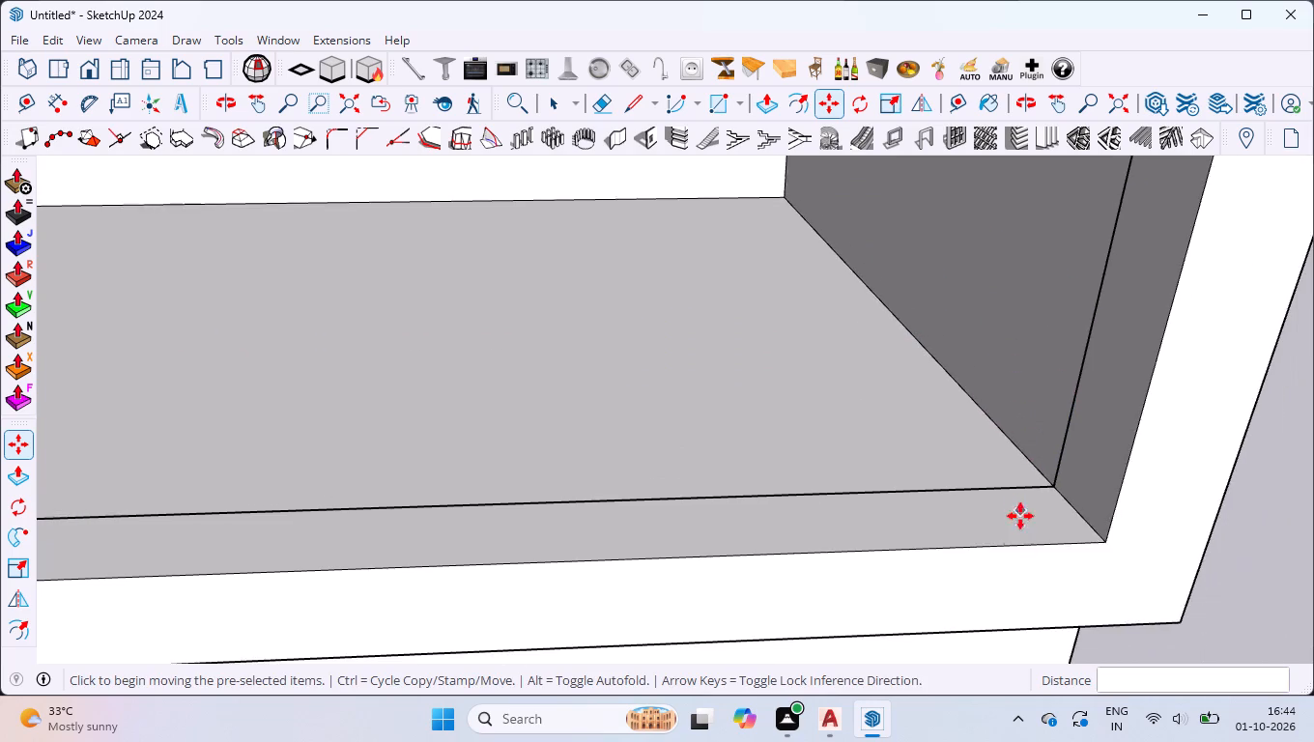
{"action": "scroll", "coordinate": [1020, 516], "scroll_direction": "down", "scroll_amount": 17}
{"action": "key", "text": "space"}
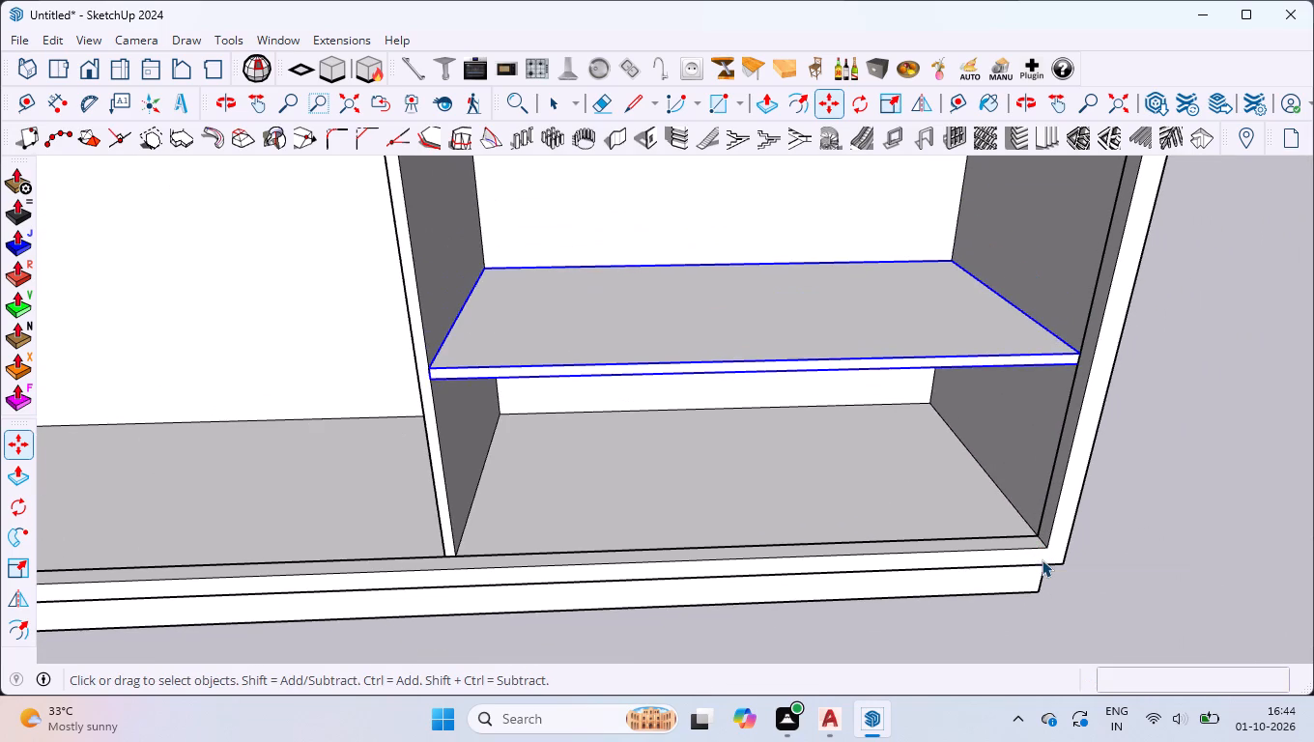
Measure the clear height from the shelf's front lower corner to the compartment floor along the side wall.
{"action": "scroll", "coordinate": [1121, 556], "scroll_direction": "up", "scroll_amount": 8}
{"action": "middle_click_drag", "start_coordinate": [972, 441], "coordinate": [983, 424]}
{"action": "scroll", "coordinate": [1014, 476], "scroll_direction": "down", "scroll_amount": 5}
{"action": "scroll", "coordinate": [1020, 337], "scroll_direction": "up", "scroll_amount": 3}
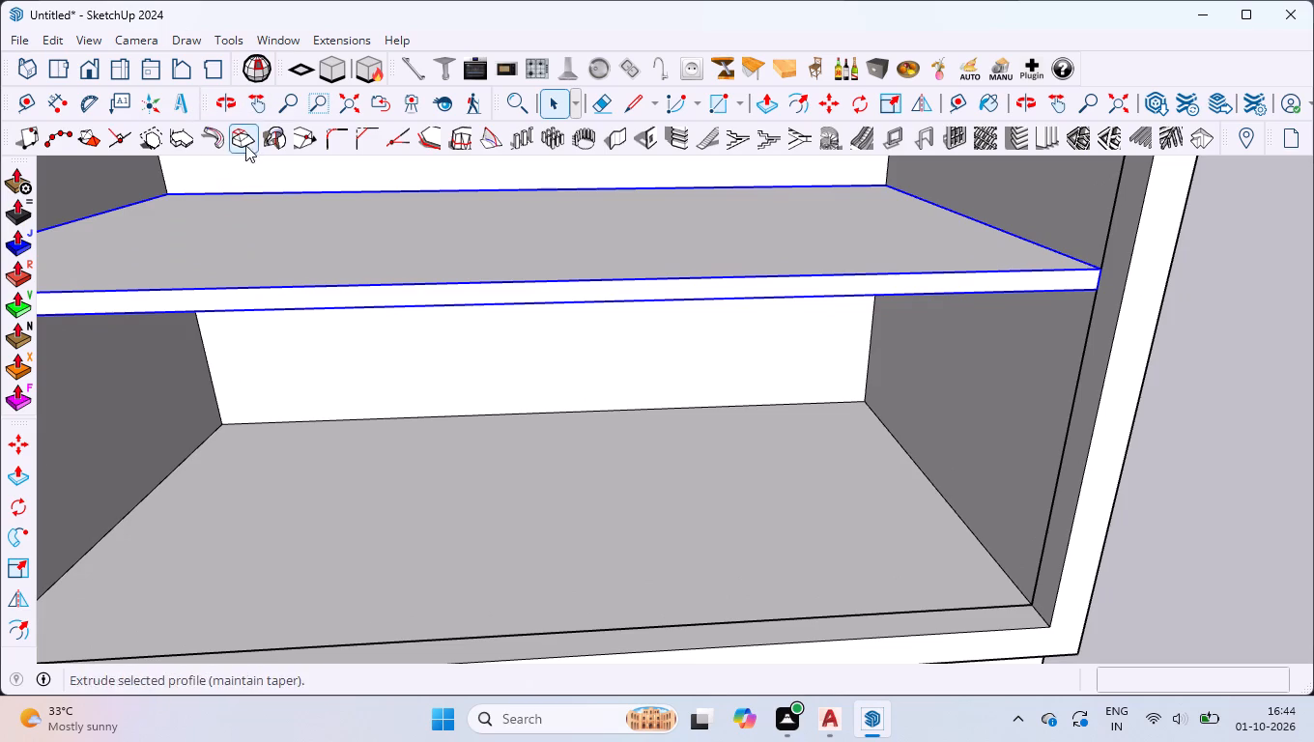
{"action": "left_click", "coordinate": [70, 108]}
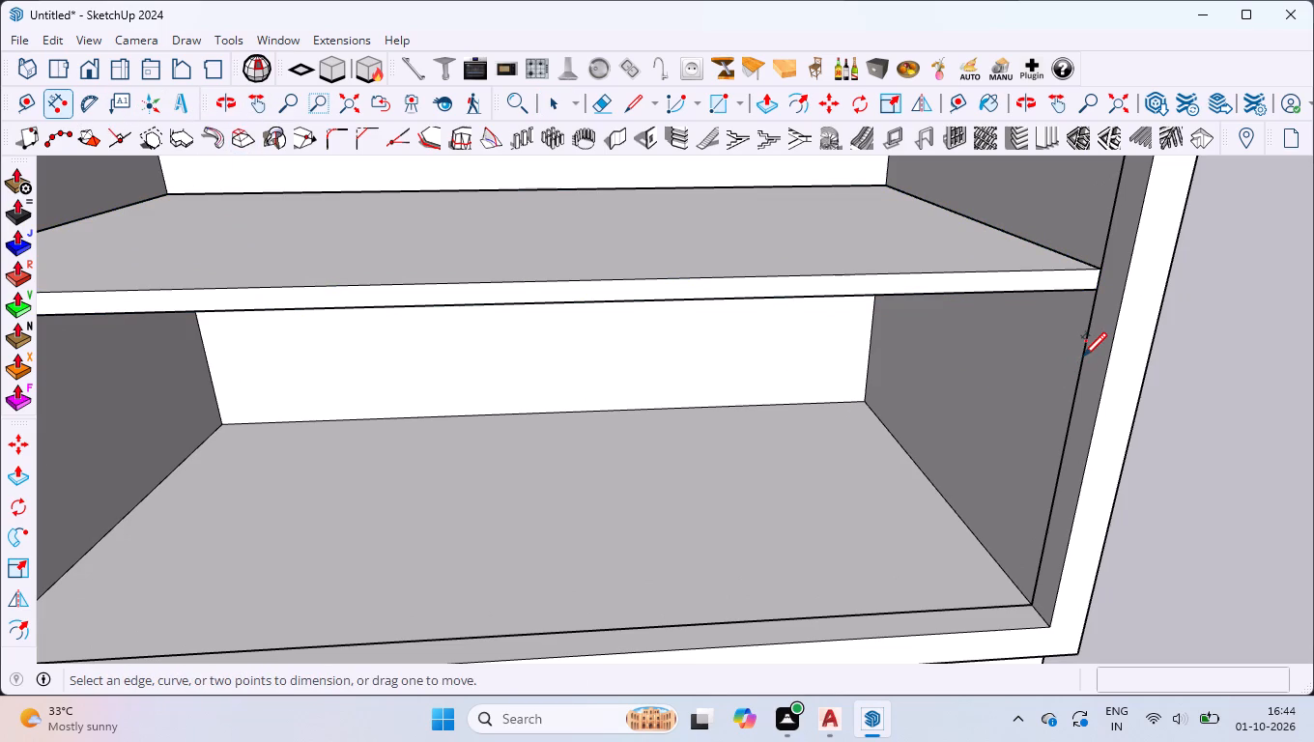
{"action": "left_click", "coordinate": [1094, 290]}
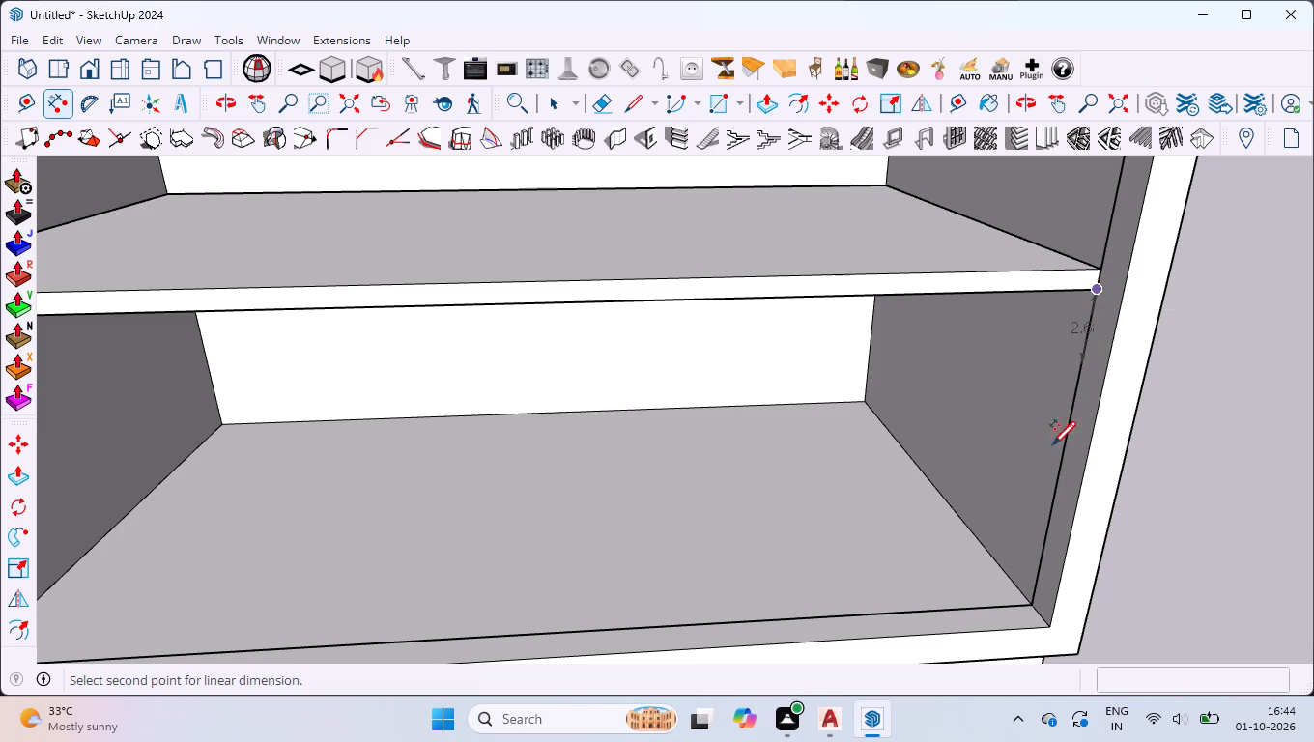
{"action": "left_click", "coordinate": [1030, 606]}
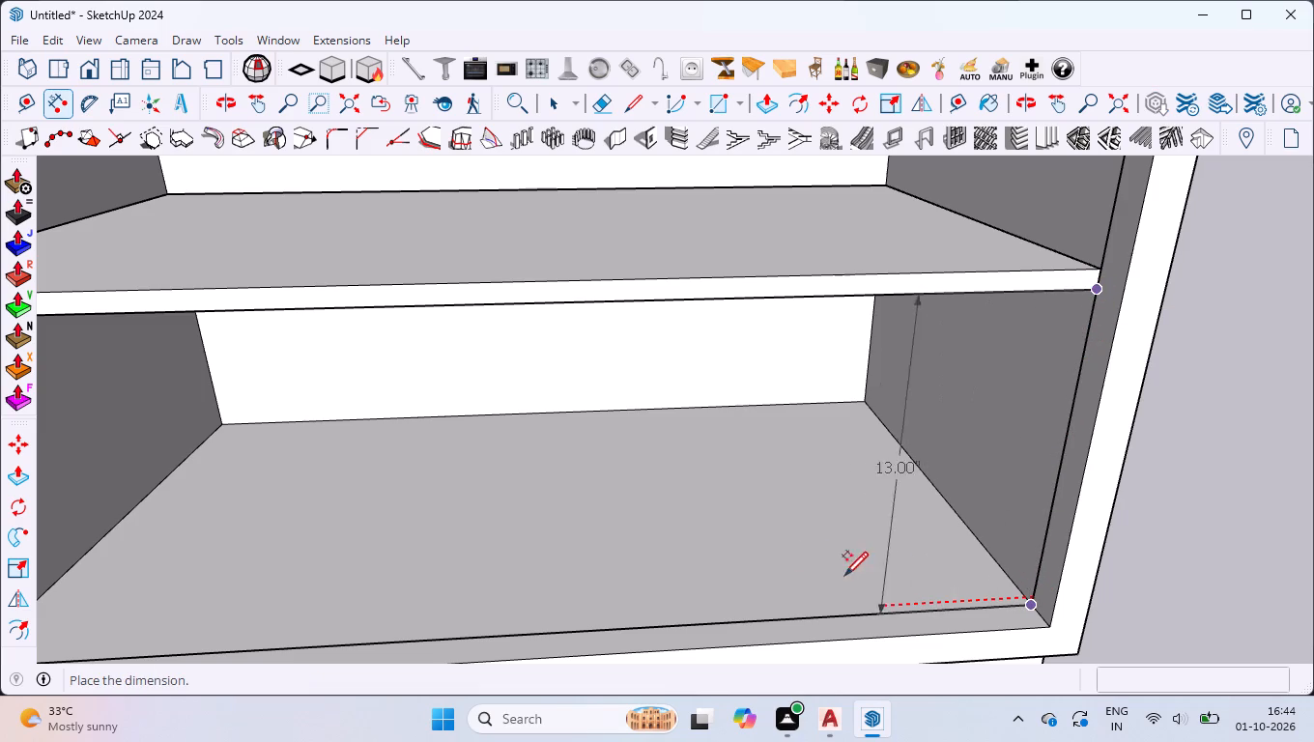
{"action": "key", "text": "space"}
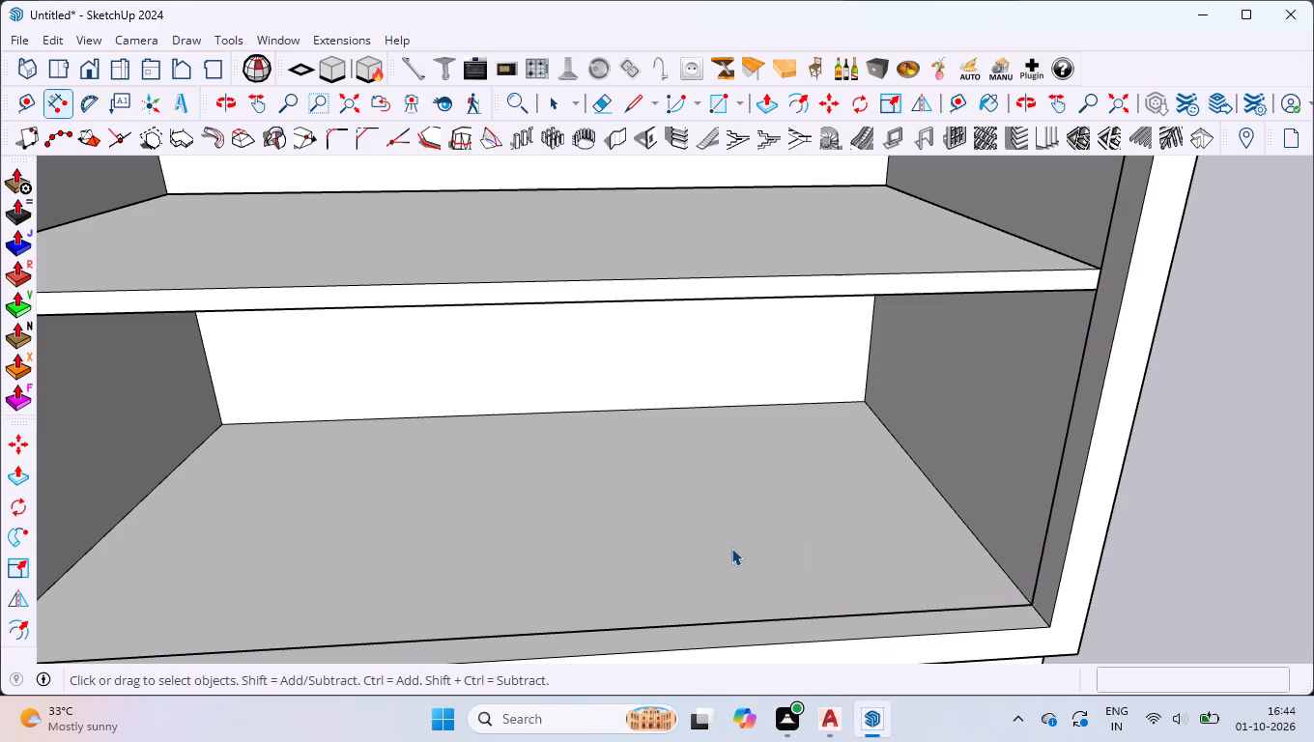
Copy the shelf 1'1" straight up from its front lower corner along the right compartment's side wall.
{"action": "scroll", "coordinate": [773, 502], "scroll_direction": "down", "scroll_amount": 4}
{"action": "scroll", "coordinate": [848, 552], "scroll_direction": "down", "scroll_amount": 9}
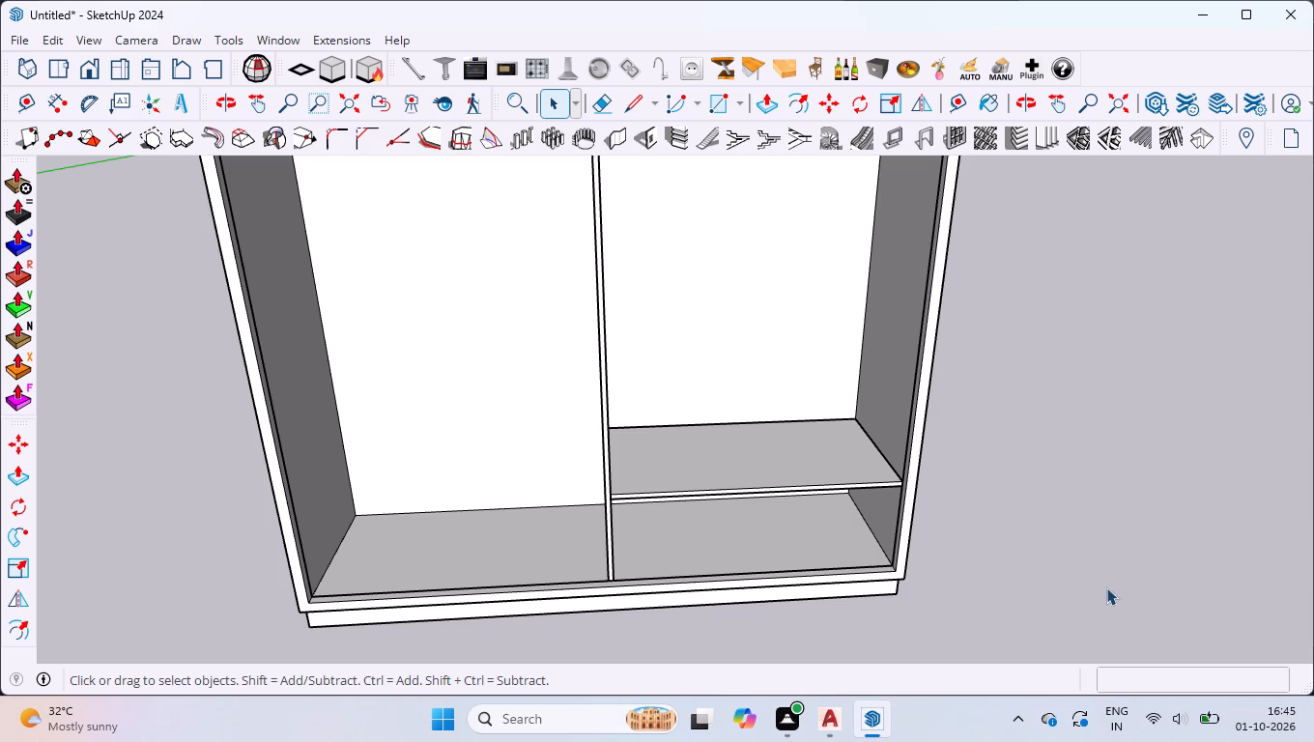
{"action": "scroll", "coordinate": [834, 479], "scroll_direction": "up", "scroll_amount": 5}
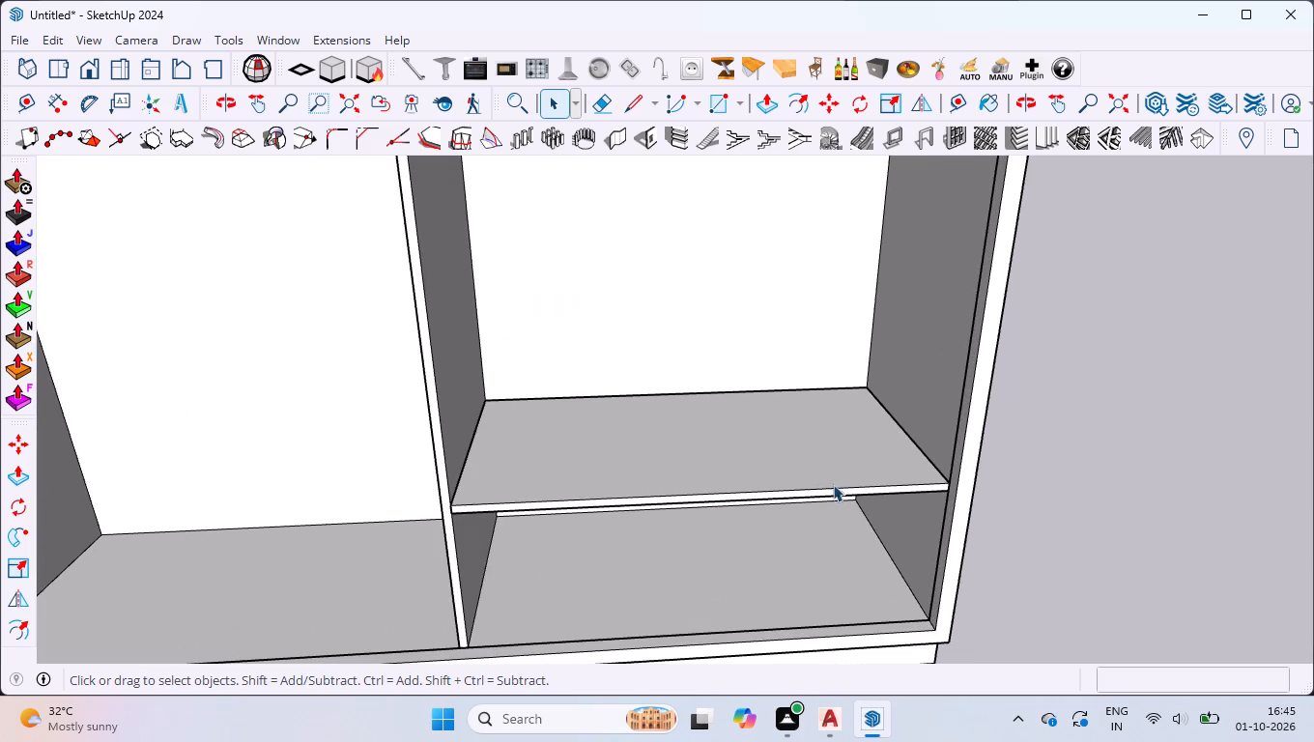
{"action": "left_click", "coordinate": [833, 493]}
{"action": "key", "text": "m"}
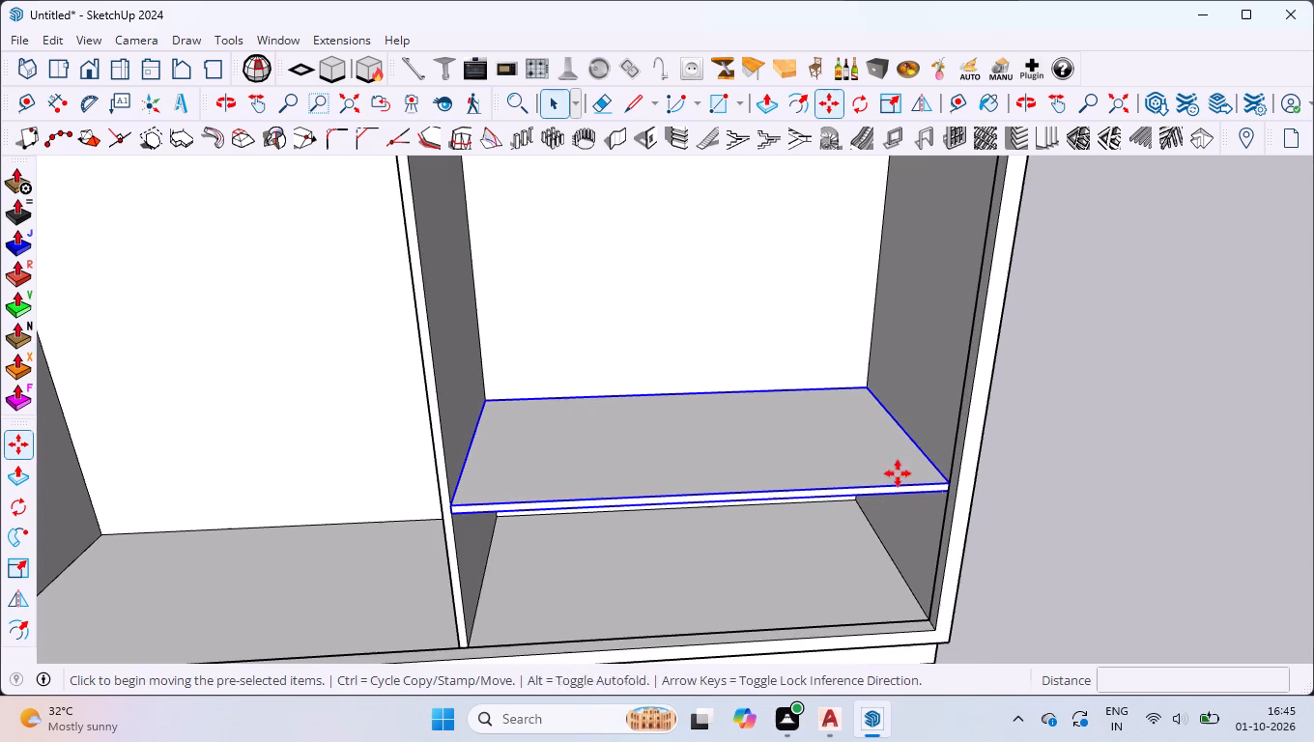
{"action": "scroll", "coordinate": [921, 469], "scroll_direction": "up", "scroll_amount": 12}
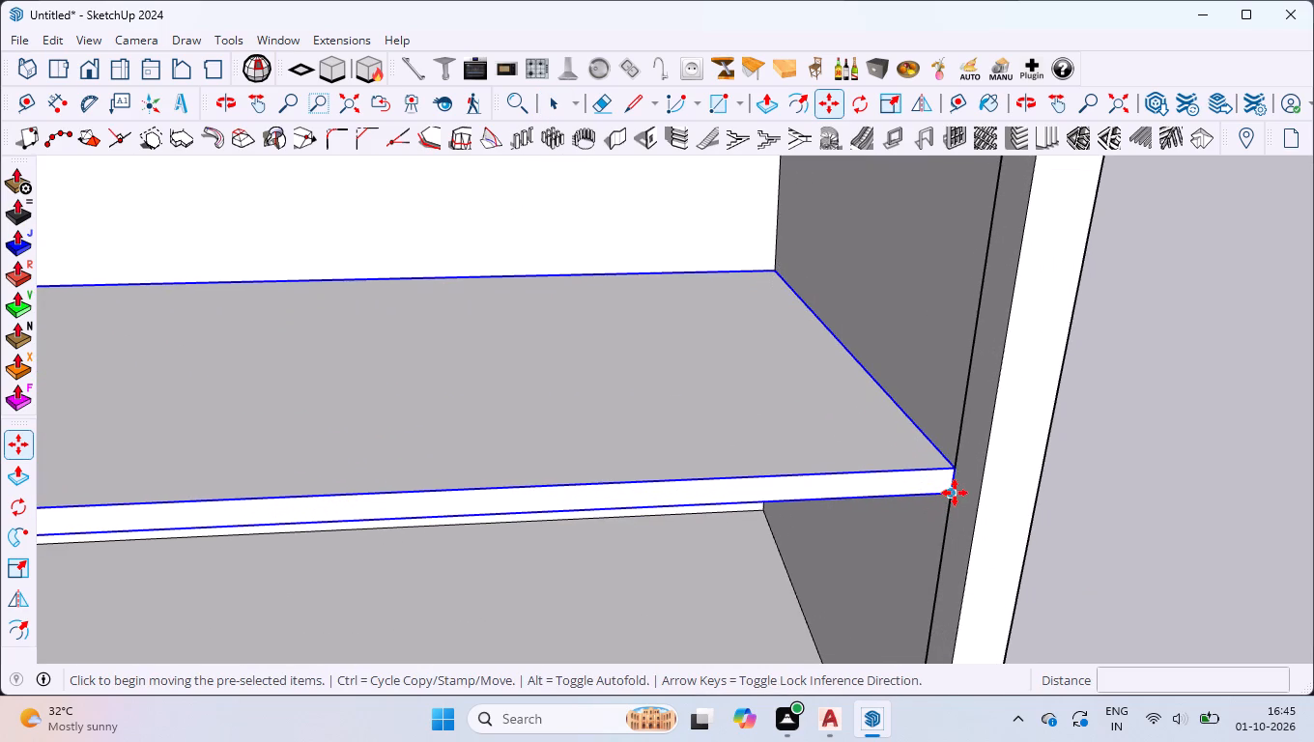
{"action": "left_click", "coordinate": [955, 493]}
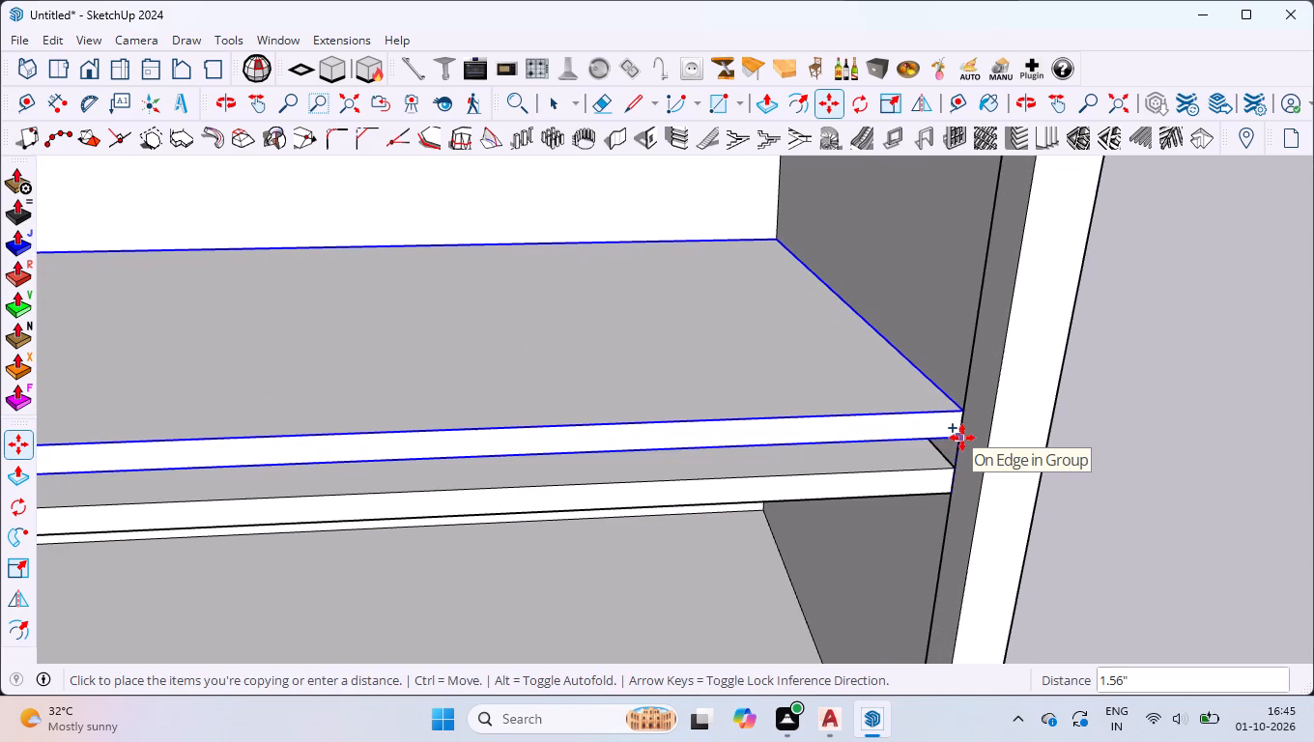
{"action": "type", "text": "1'1"}
{"action": "key", "text": "Return"}
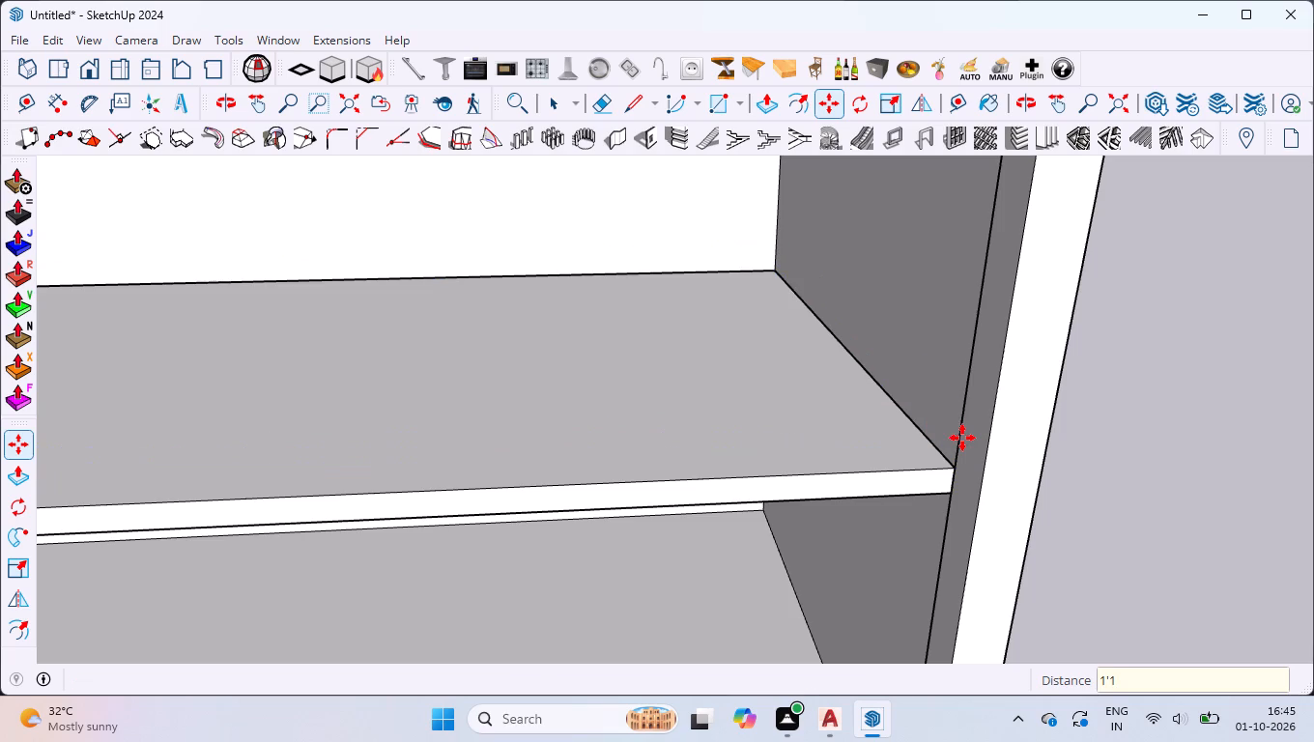
{"action": "key", "text": "space"}
Examine the two shelves in the right compartment and the upper shelf's junction with the central partition.
{"action": "scroll", "coordinate": [947, 433], "scroll_direction": "down", "scroll_amount": 16}
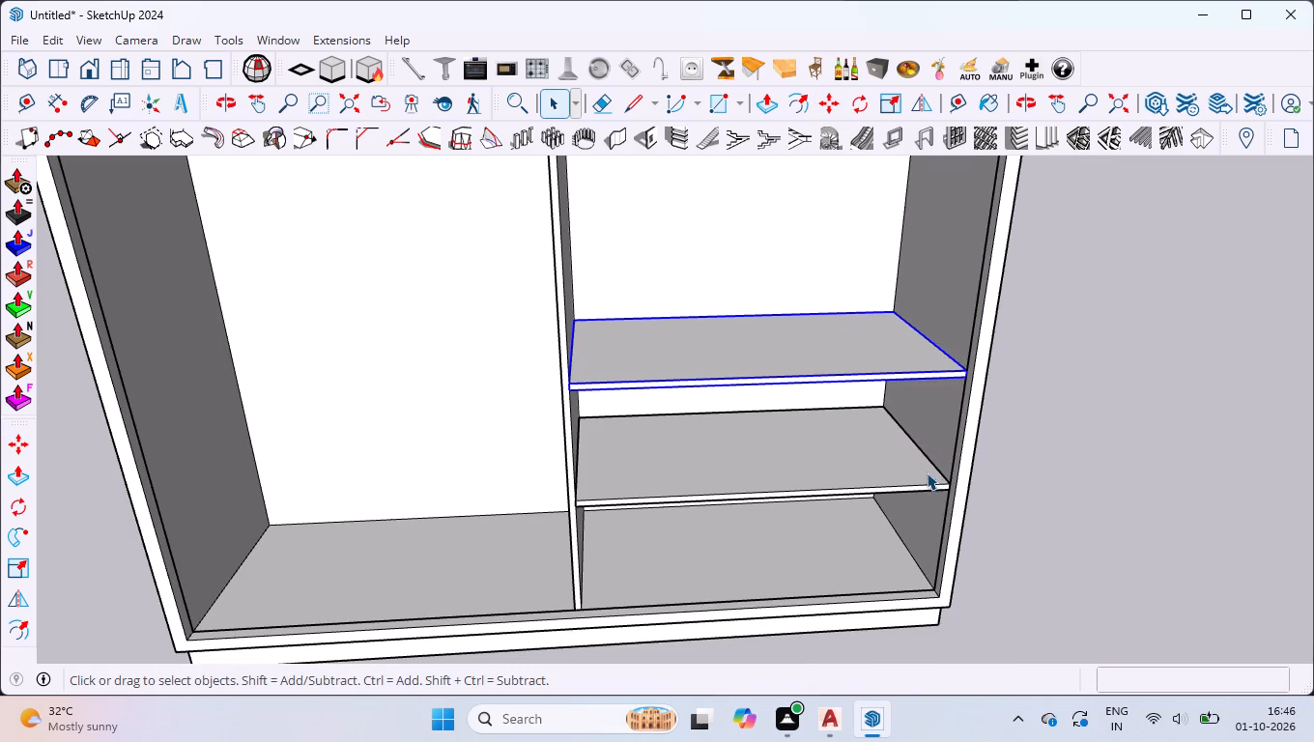
{"action": "scroll", "coordinate": [770, 502], "scroll_direction": "down", "scroll_amount": 7}
{"action": "scroll", "coordinate": [735, 422], "scroll_direction": "up", "scroll_amount": 1}
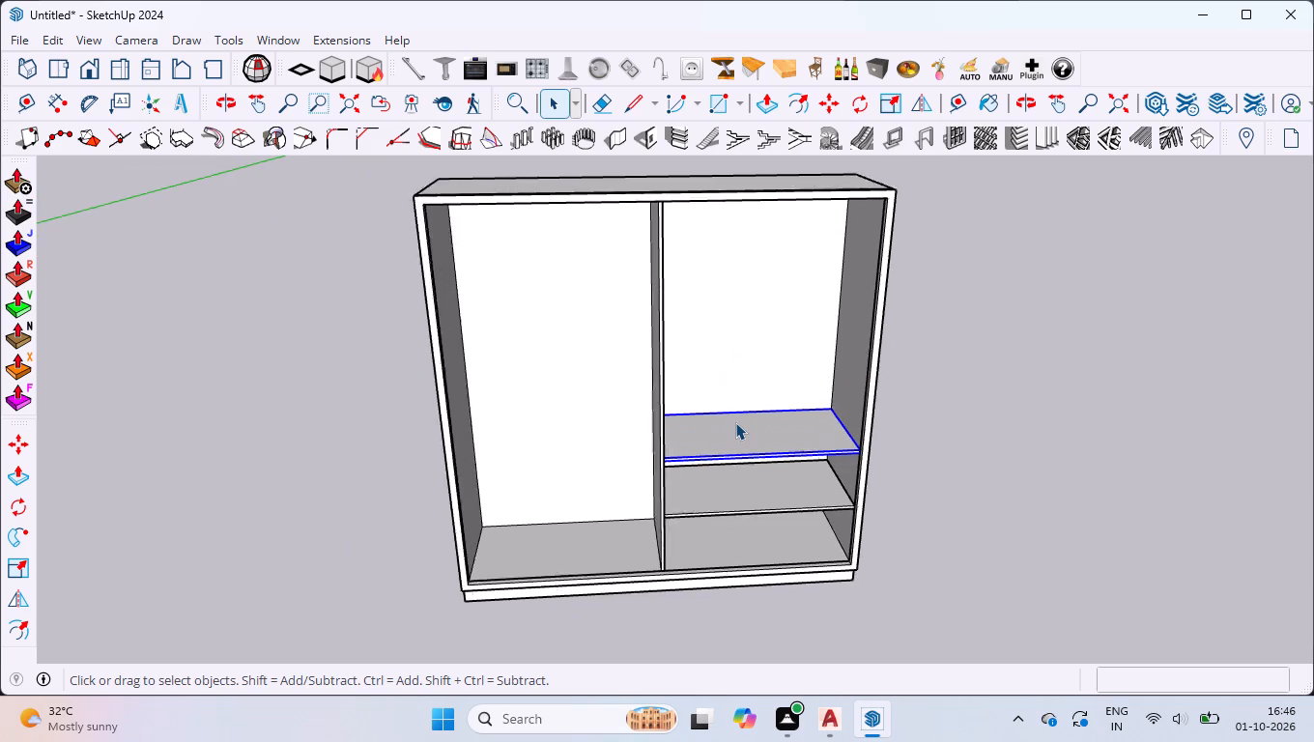
{"action": "scroll", "coordinate": [735, 422], "scroll_direction": "up", "scroll_amount": 2}
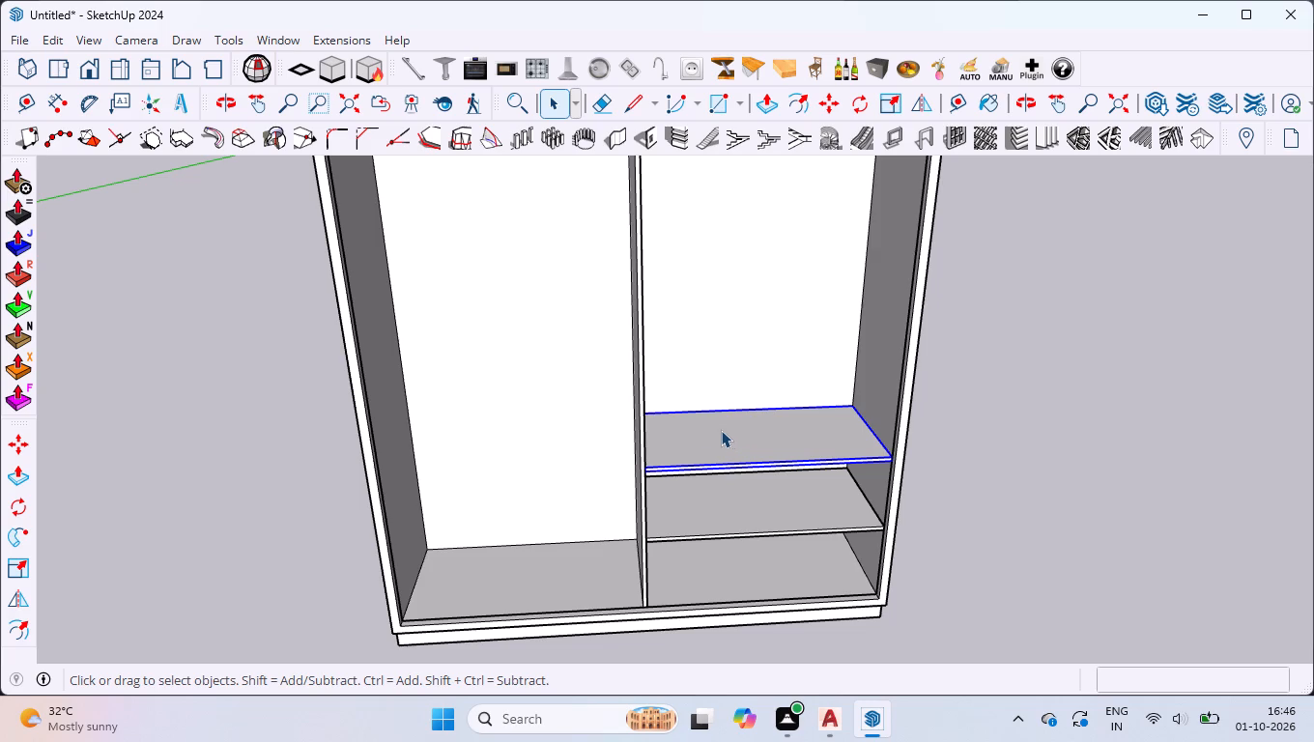
{"action": "left_click", "coordinate": [952, 486]}
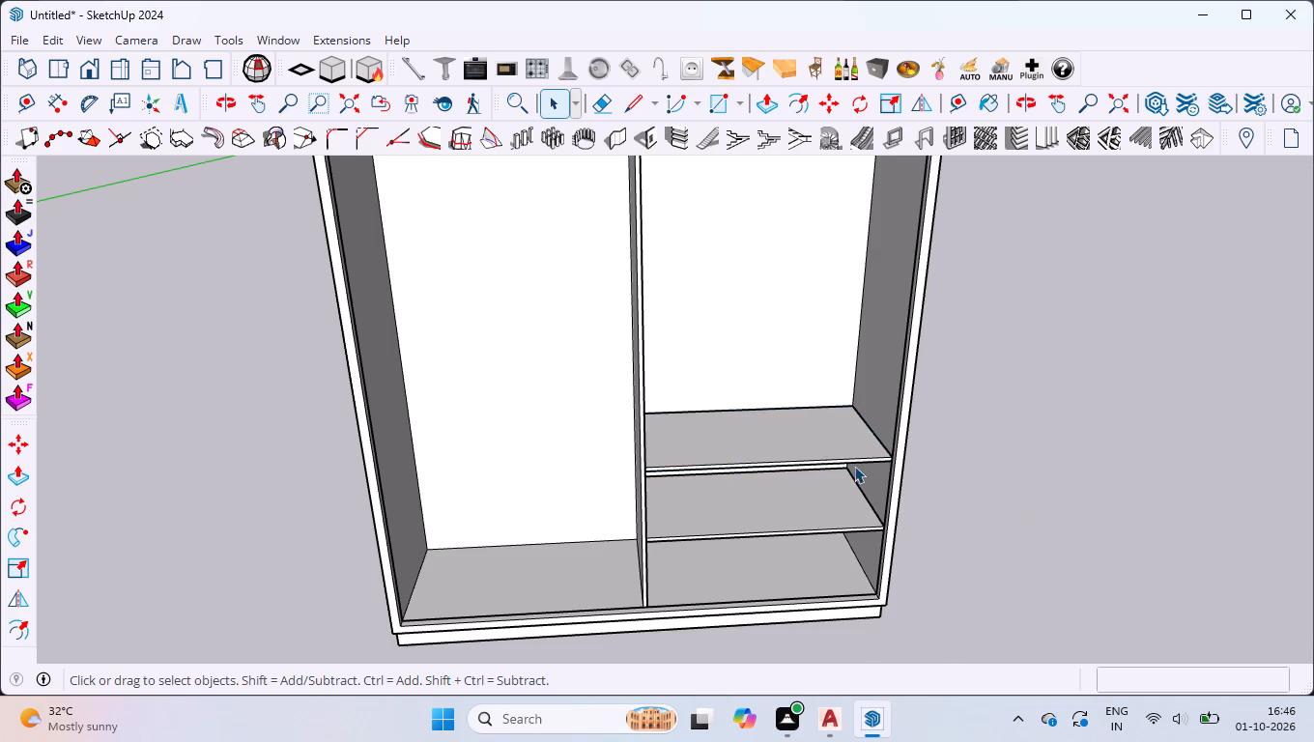
{"action": "scroll", "coordinate": [854, 466], "scroll_direction": "up", "scroll_amount": 5}
{"action": "scroll", "coordinate": [779, 448], "scroll_direction": "up", "scroll_amount": 5}
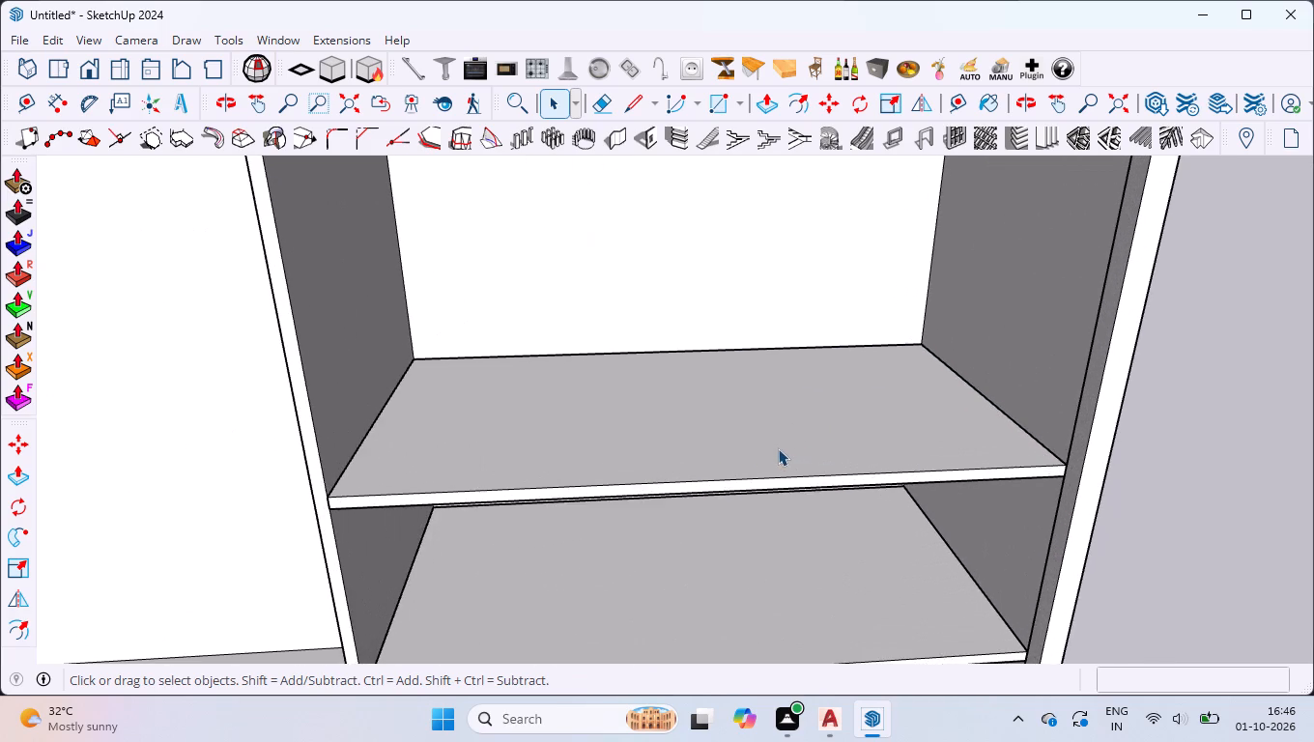
{"action": "scroll", "coordinate": [778, 448], "scroll_direction": "up", "scroll_amount": 2}
{"action": "middle_click_drag", "start_coordinate": [773, 450], "coordinate": [472, 430]}
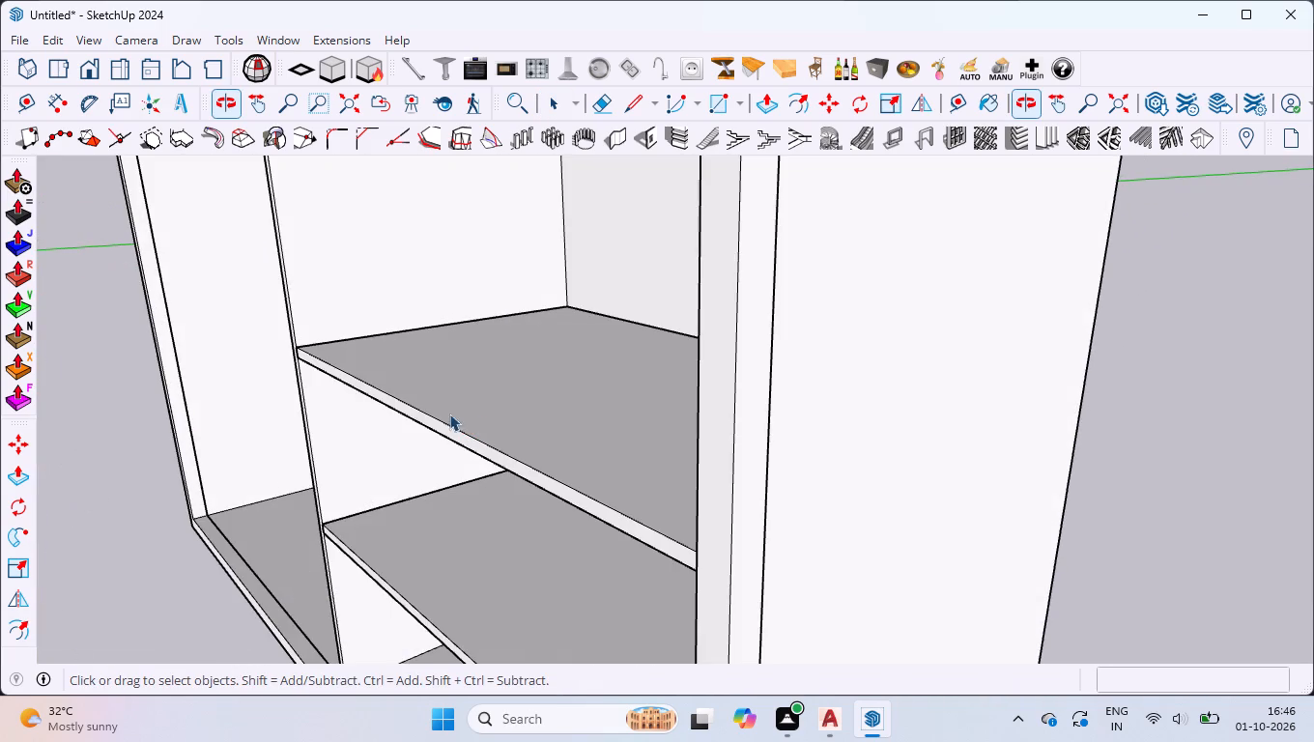
{"action": "scroll", "coordinate": [293, 338], "scroll_direction": "up", "scroll_amount": 16}
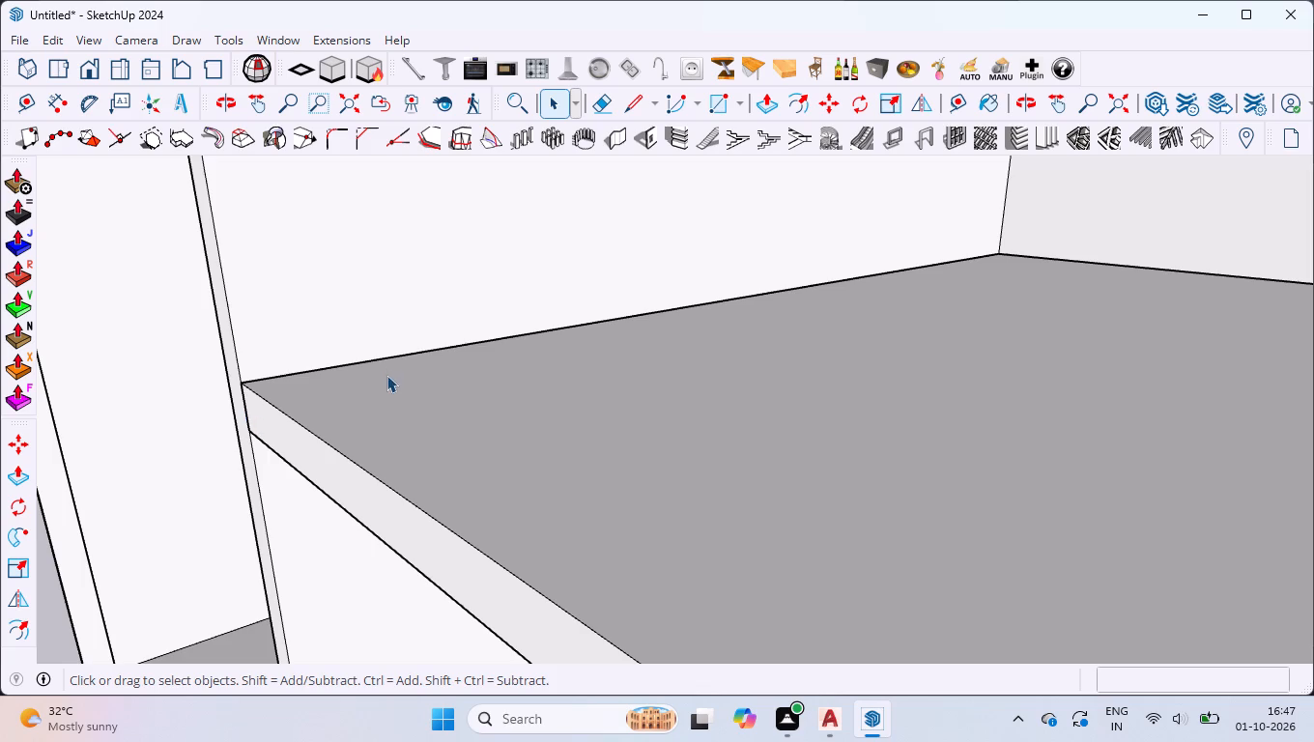
Dimension the distance between the two shelves' front lower corners along the central partition, and delete that dimension.
{"action": "scroll", "coordinate": [367, 438], "scroll_direction": "down", "scroll_amount": 7}
{"action": "scroll", "coordinate": [411, 367], "scroll_direction": "down", "scroll_amount": 7}
{"action": "middle_click_drag", "start_coordinate": [417, 356], "coordinate": [611, 386]}
{"action": "scroll", "coordinate": [597, 316], "scroll_direction": "down", "scroll_amount": 9}
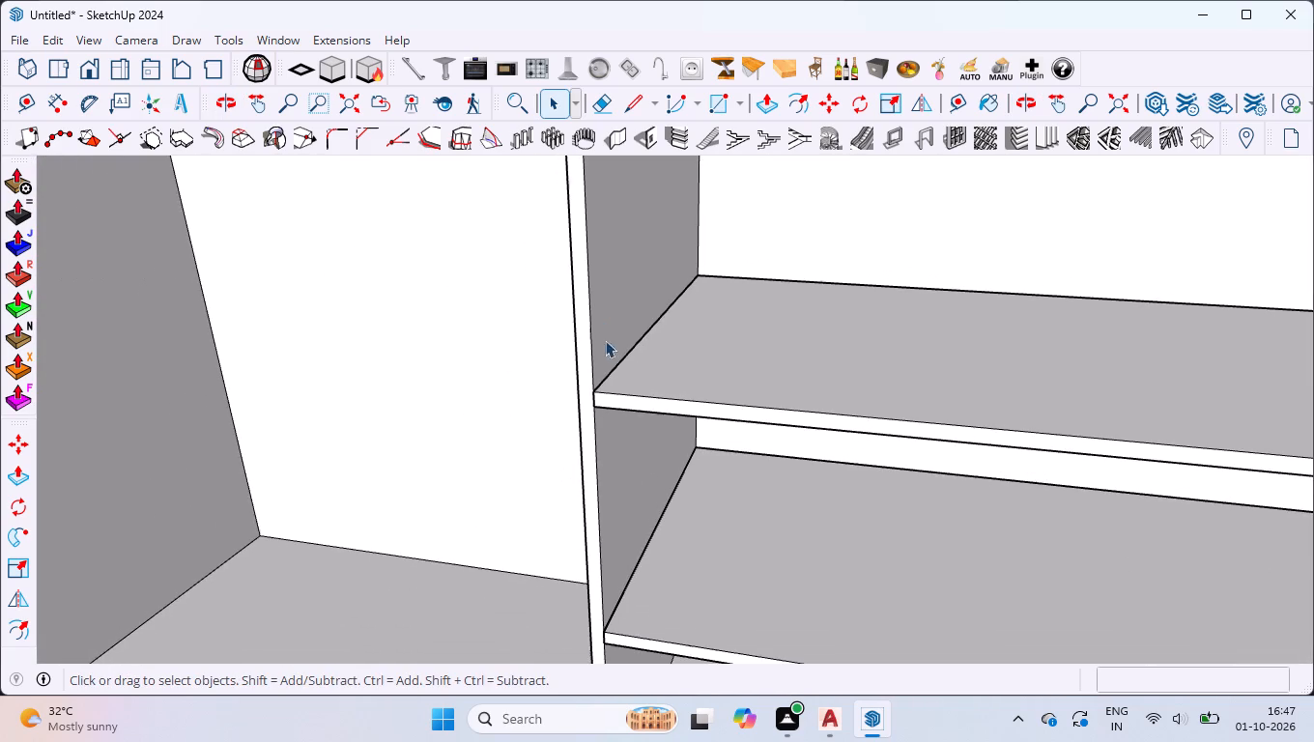
{"action": "scroll", "coordinate": [626, 427], "scroll_direction": "down", "scroll_amount": 5}
{"action": "scroll", "coordinate": [597, 572], "scroll_direction": "up", "scroll_amount": 5}
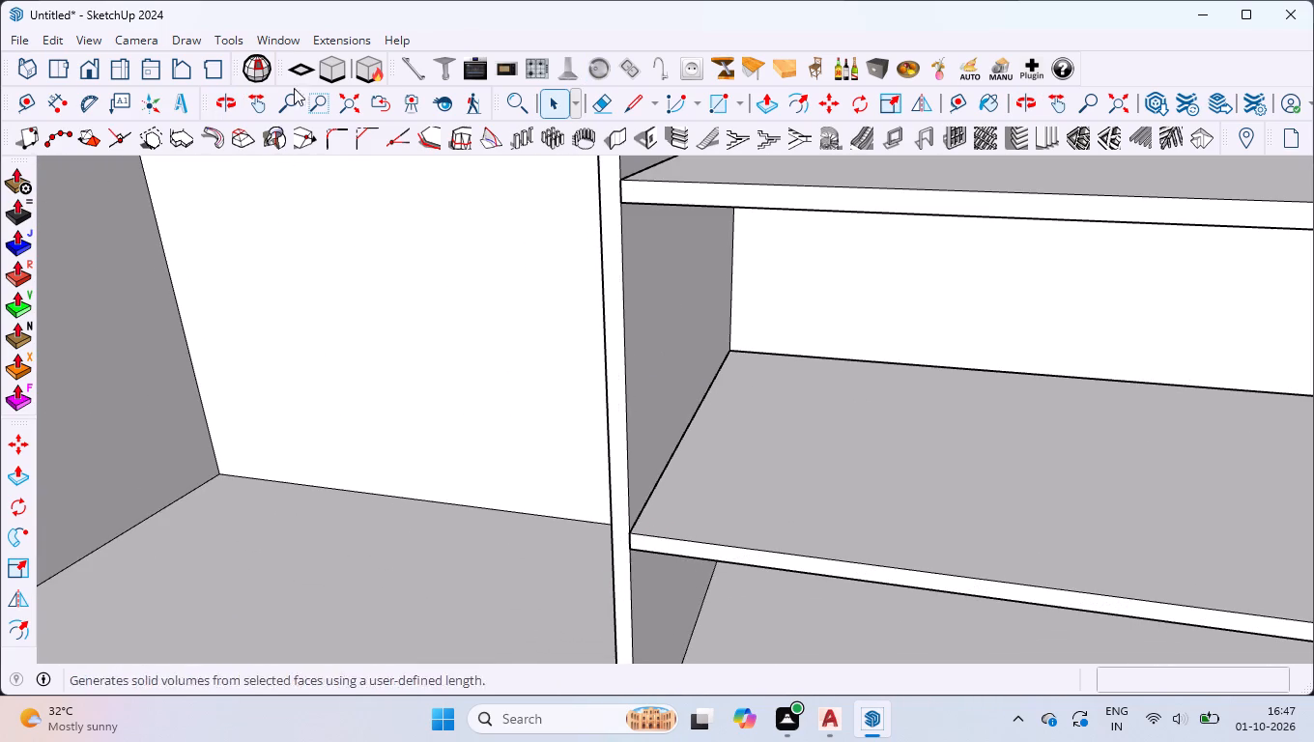
{"action": "left_click", "coordinate": [56, 101]}
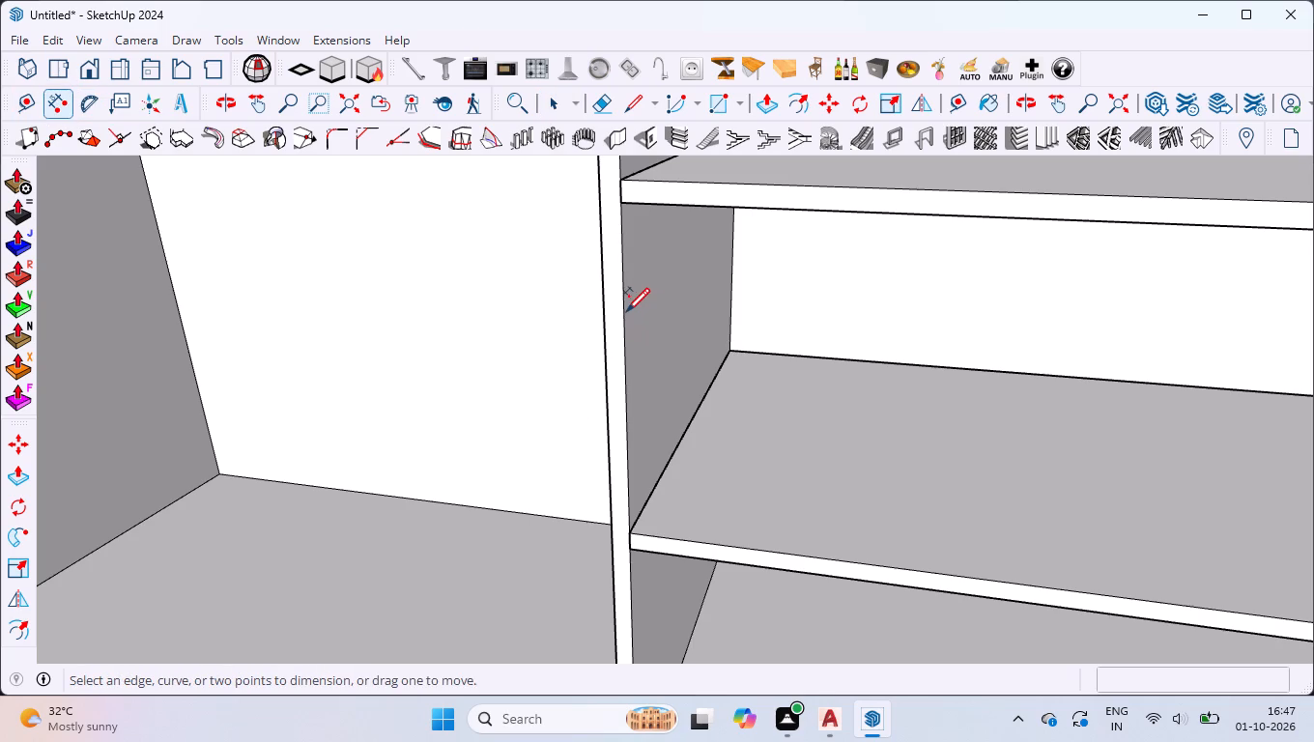
{"action": "left_click", "coordinate": [623, 200]}
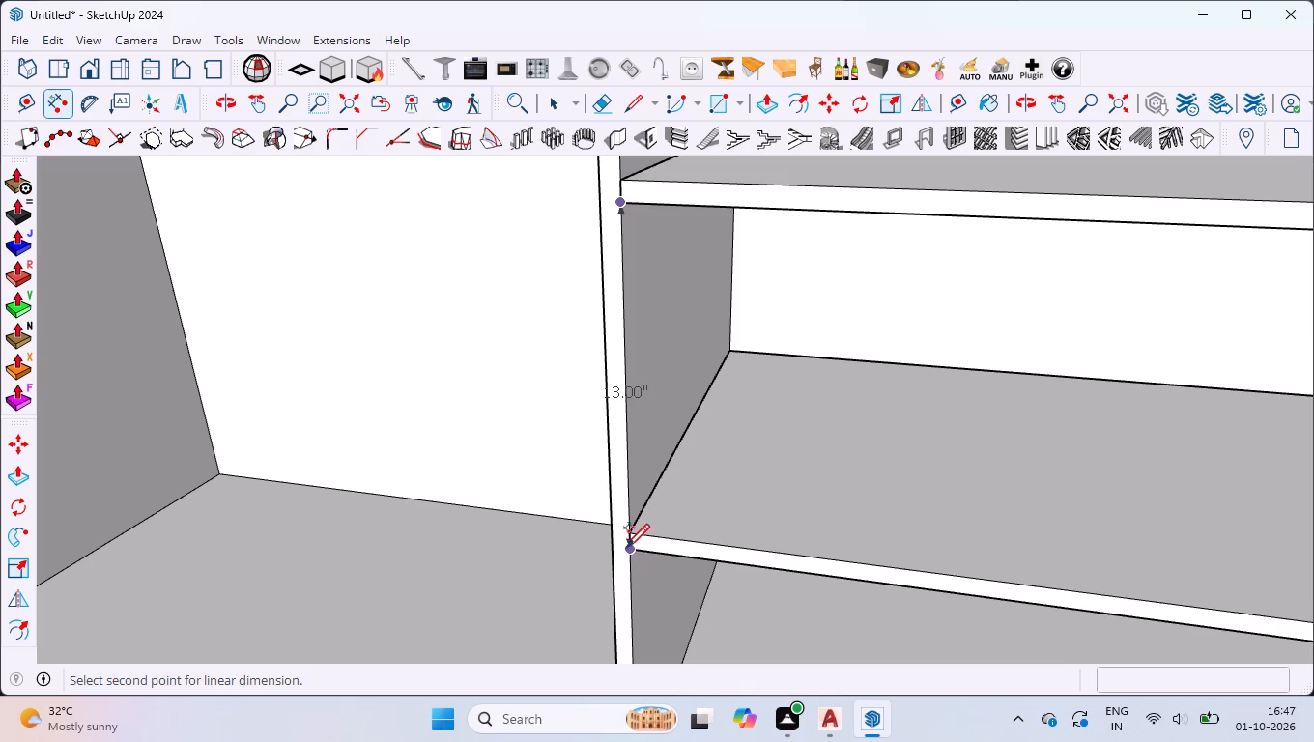
{"action": "left_click", "coordinate": [632, 555]}
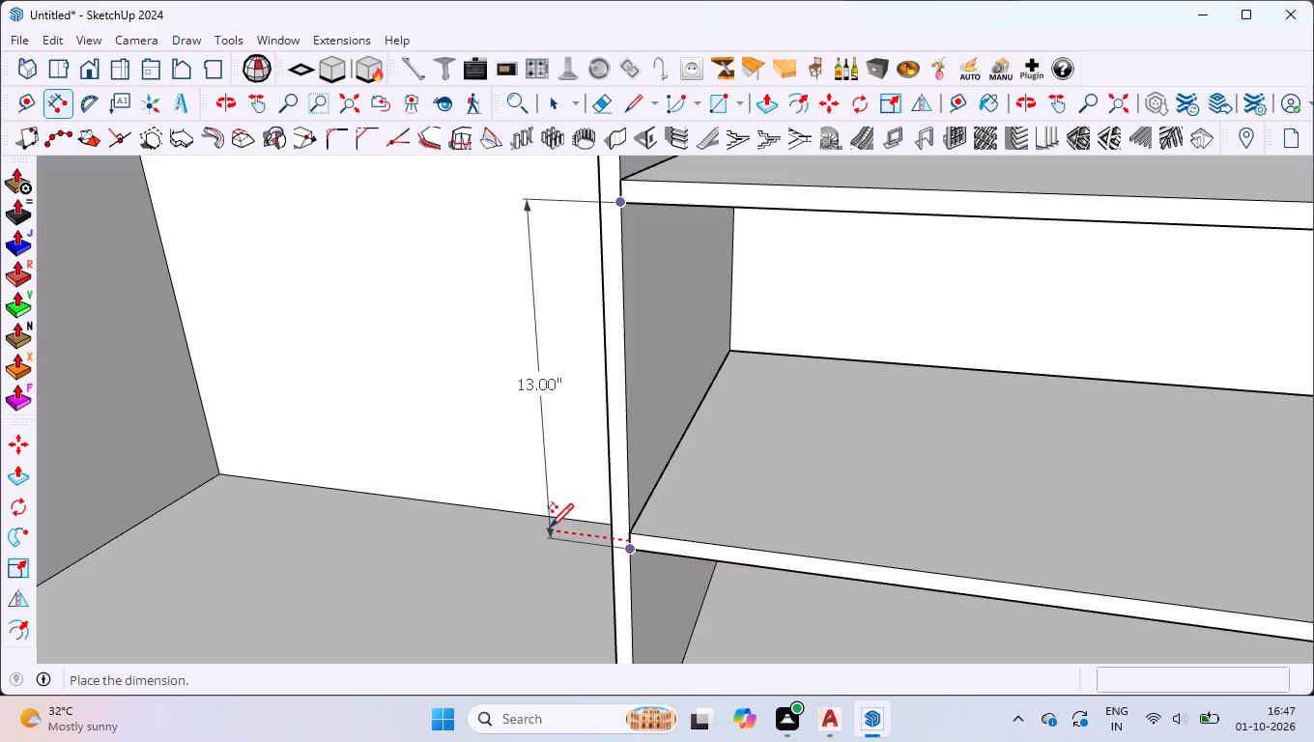
{"action": "left_click", "coordinate": [550, 526]}
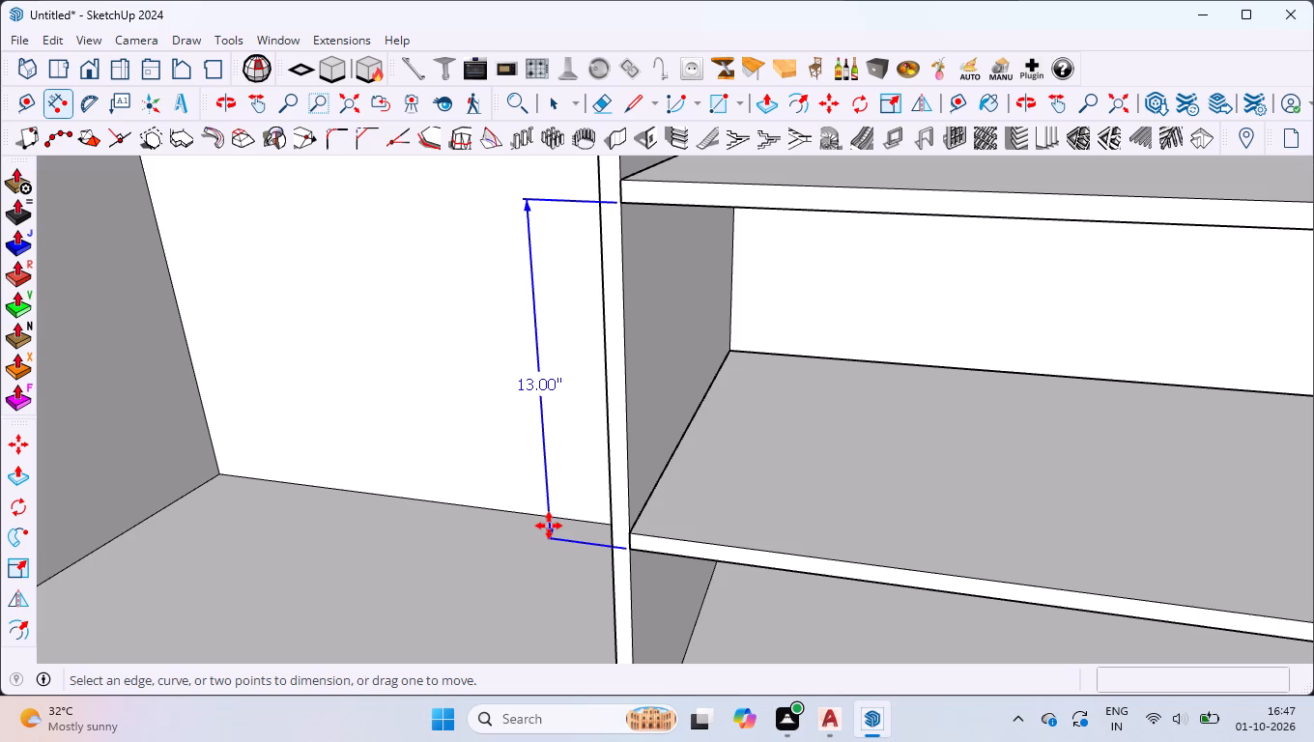
{"action": "key", "text": "space"}
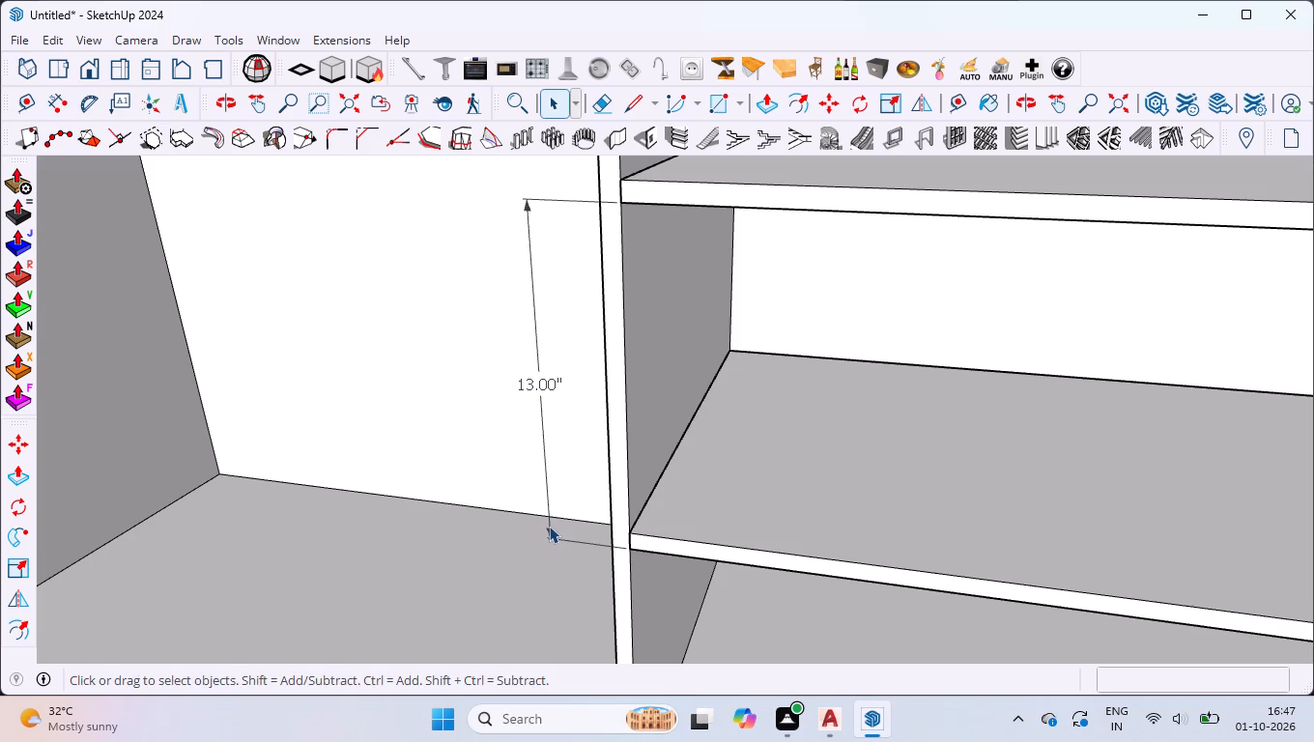
{"action": "left_click", "coordinate": [543, 380]}
{"action": "key", "text": "Delete"}
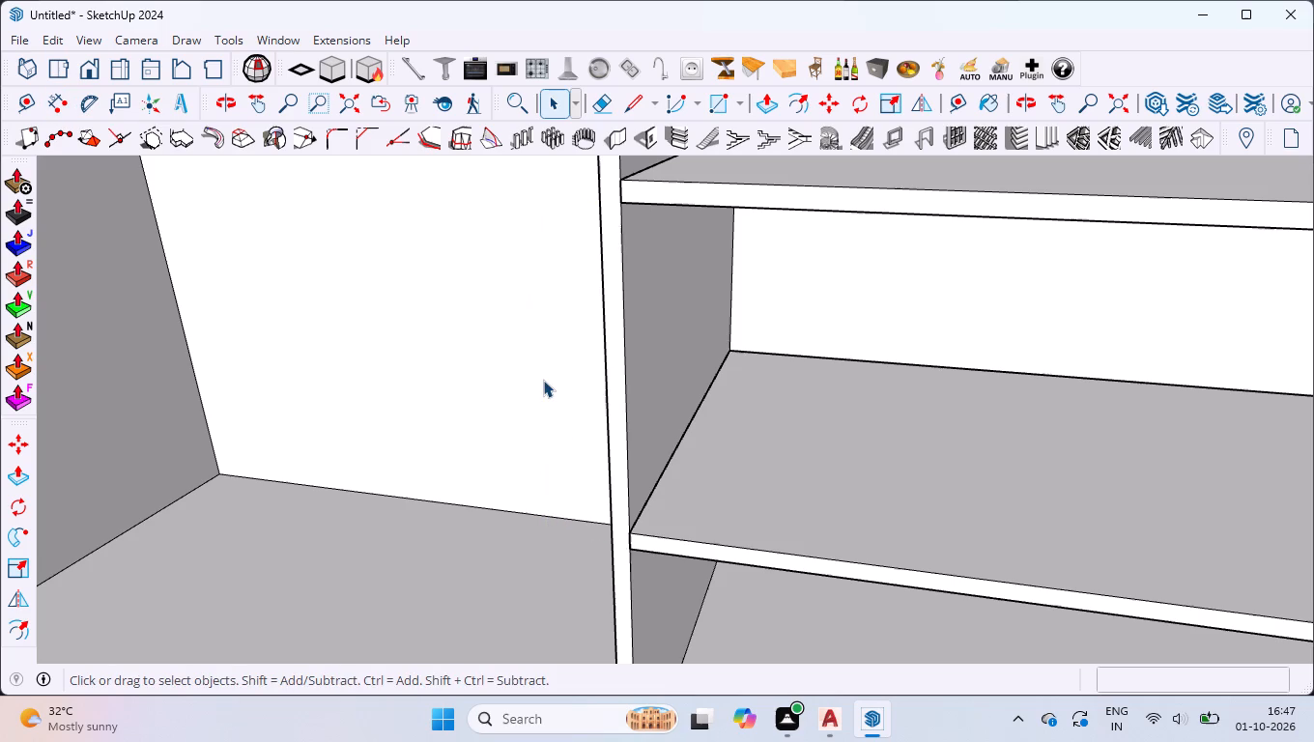
Dimension the clear height from the lower shelf's underside to the right compartment's floor along the central partition.
{"action": "scroll", "coordinate": [574, 343], "scroll_direction": "down", "scroll_amount": 8}
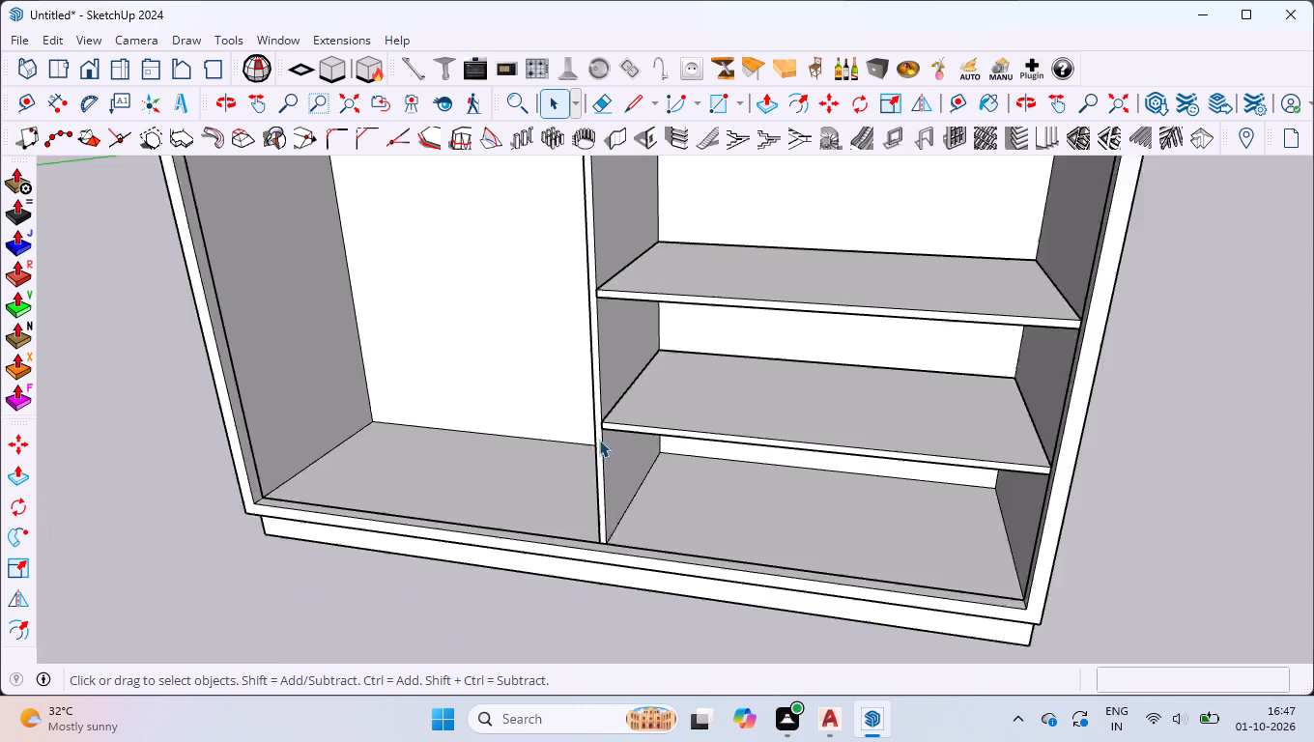
{"action": "scroll", "coordinate": [595, 538], "scroll_direction": "up", "scroll_amount": 10}
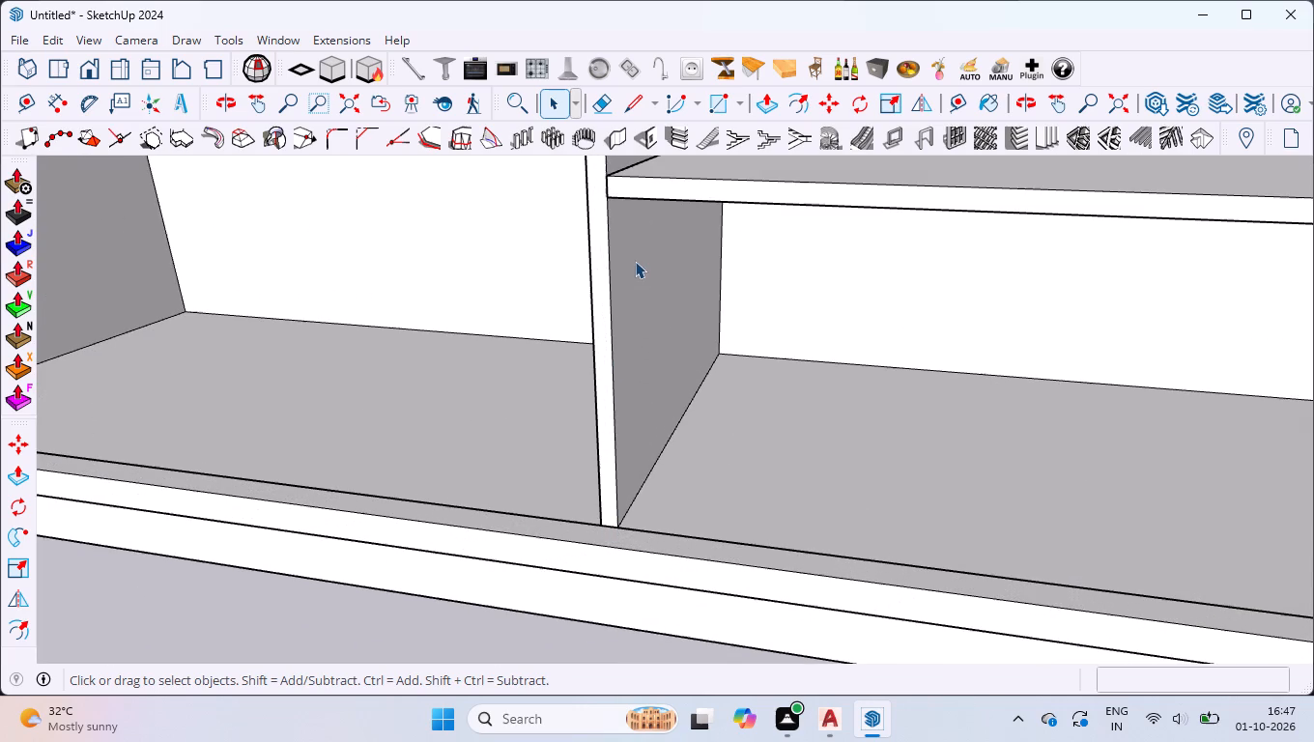
{"action": "left_click", "coordinate": [59, 106]}
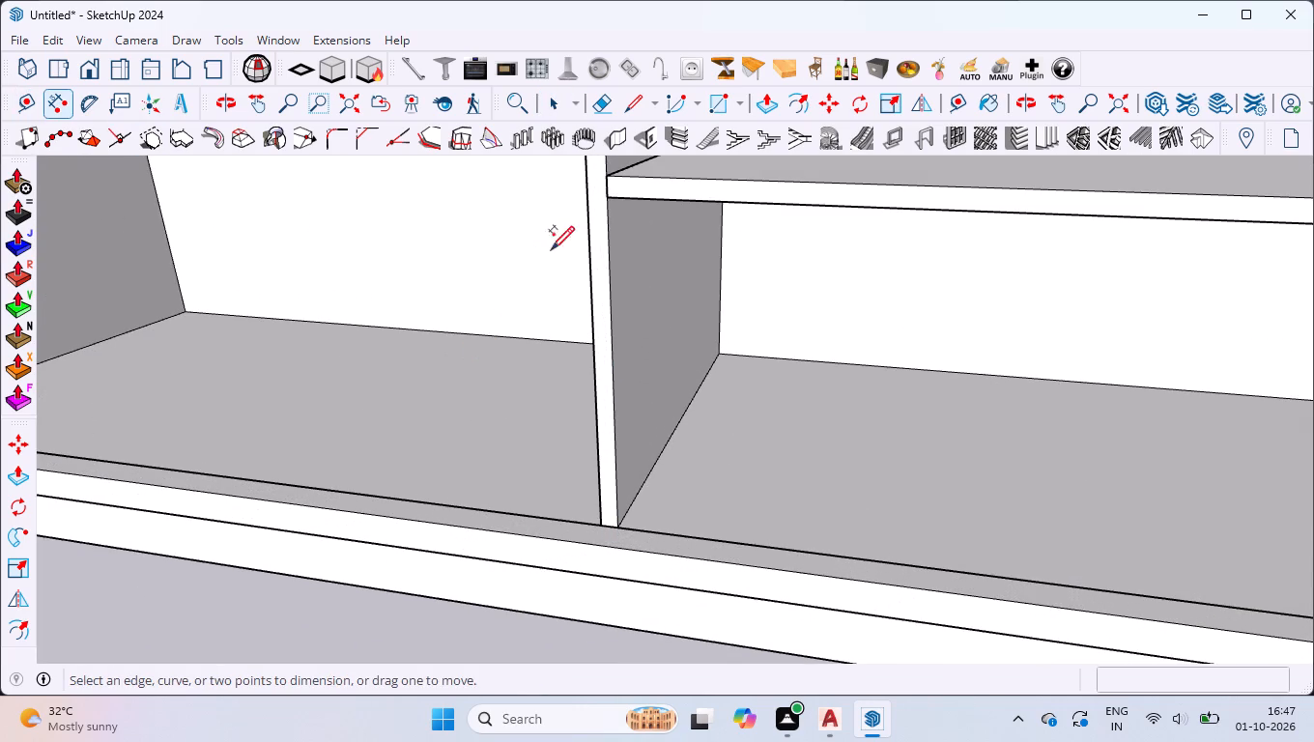
{"action": "left_click", "coordinate": [612, 198]}
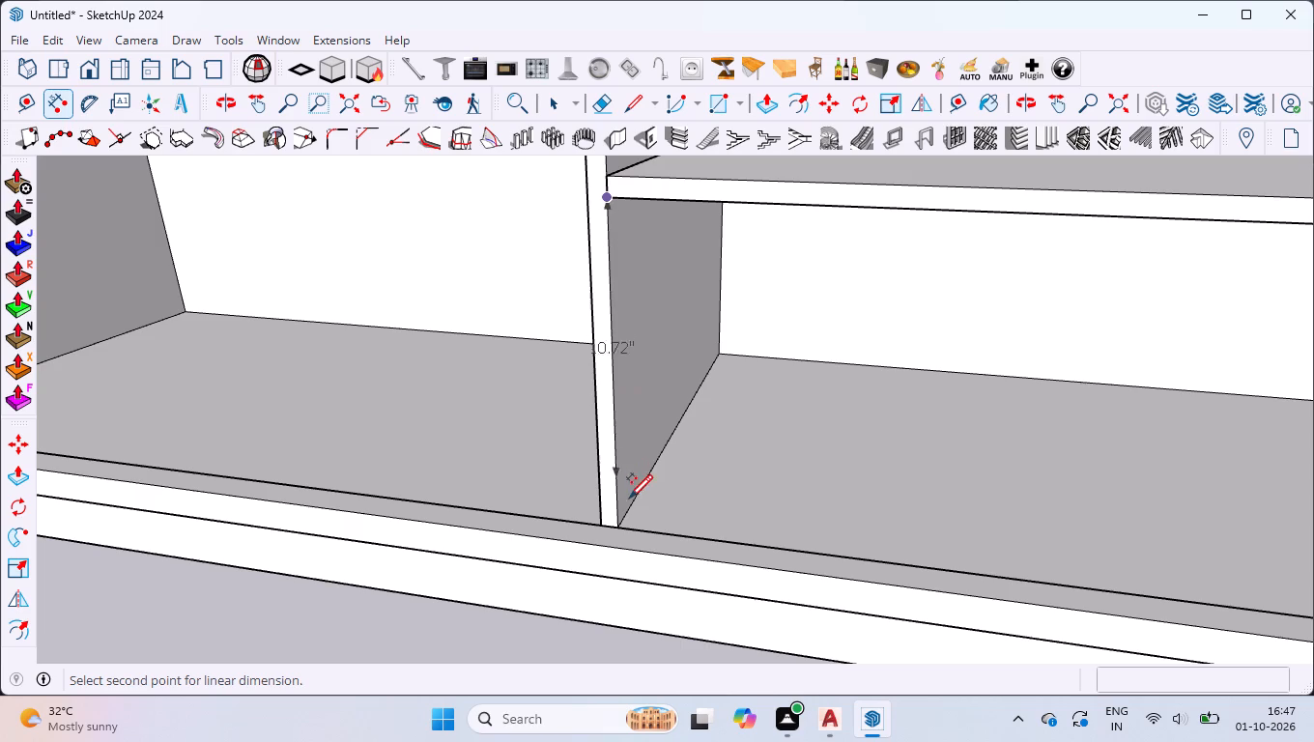
{"action": "left_click", "coordinate": [622, 520]}
{"action": "left_click", "coordinate": [544, 457]}
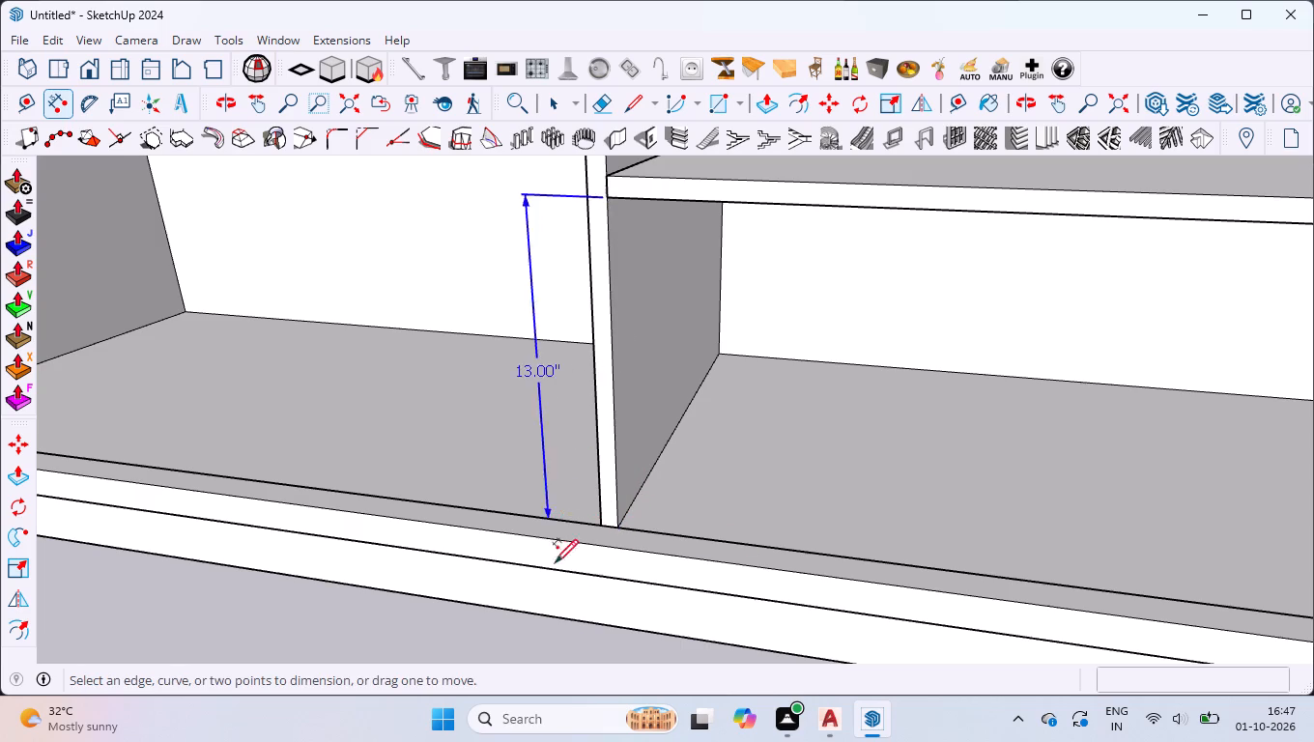
Dimension the clear gap between the upper shelf's underside and the lower shelf's top at the central partition.
{"action": "scroll", "coordinate": [578, 623], "scroll_direction": "down", "scroll_amount": 10}
{"action": "scroll", "coordinate": [625, 300], "scroll_direction": "up", "scroll_amount": 7}
{"action": "middle_click_drag", "start_coordinate": [587, 333], "coordinate": [598, 227]}
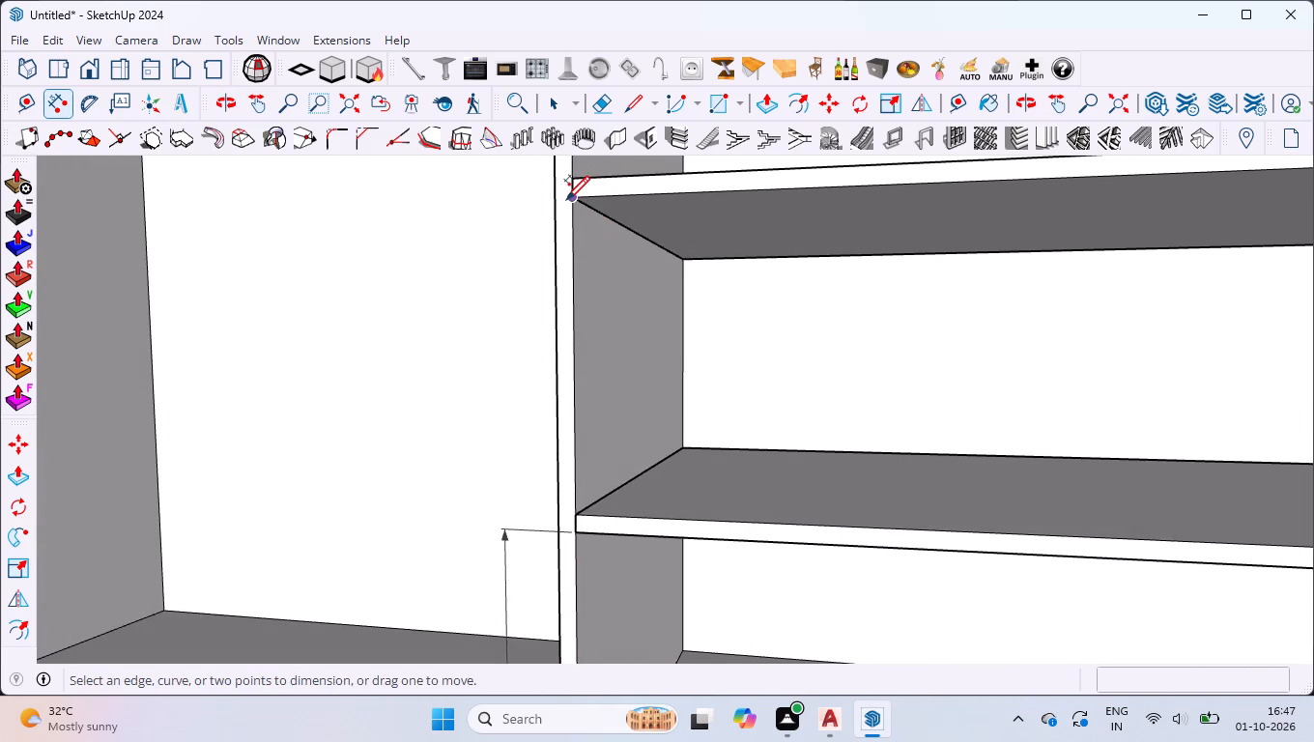
{"action": "left_click", "coordinate": [566, 198]}
{"action": "left_click", "coordinate": [574, 517]}
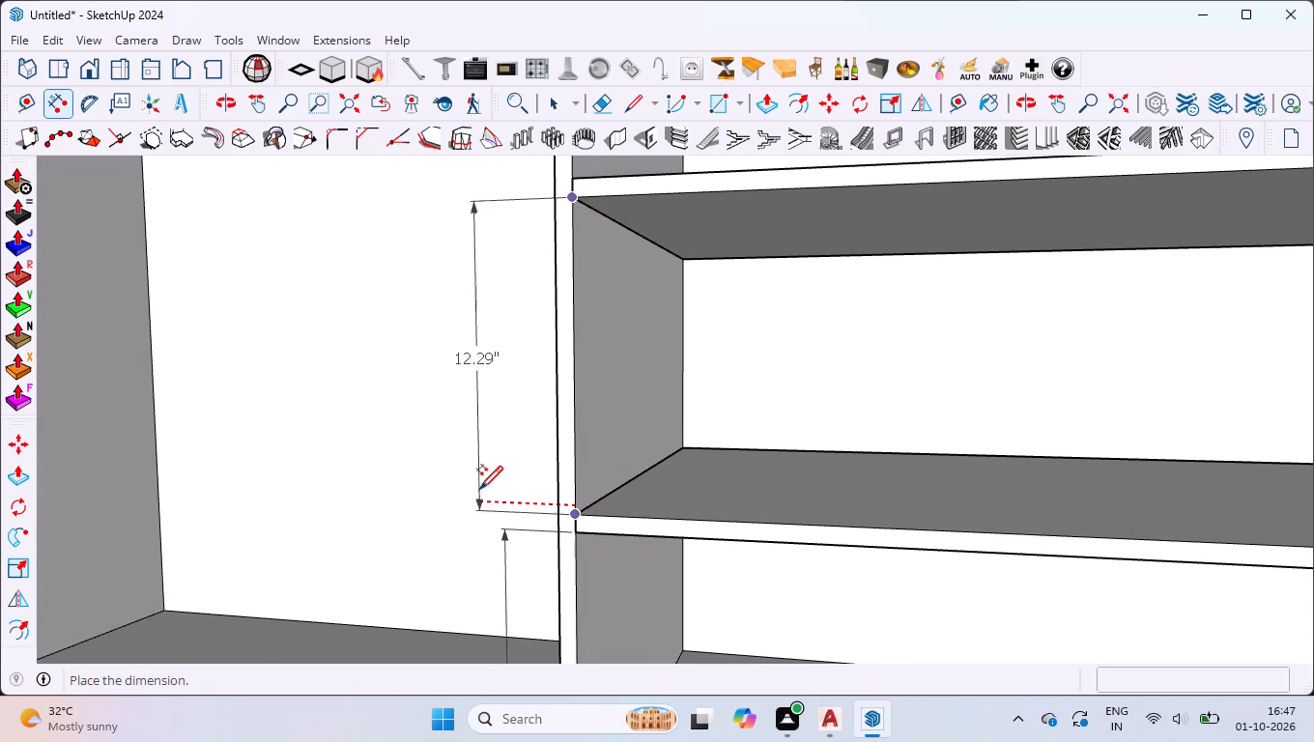
{"action": "left_click", "coordinate": [472, 477]}
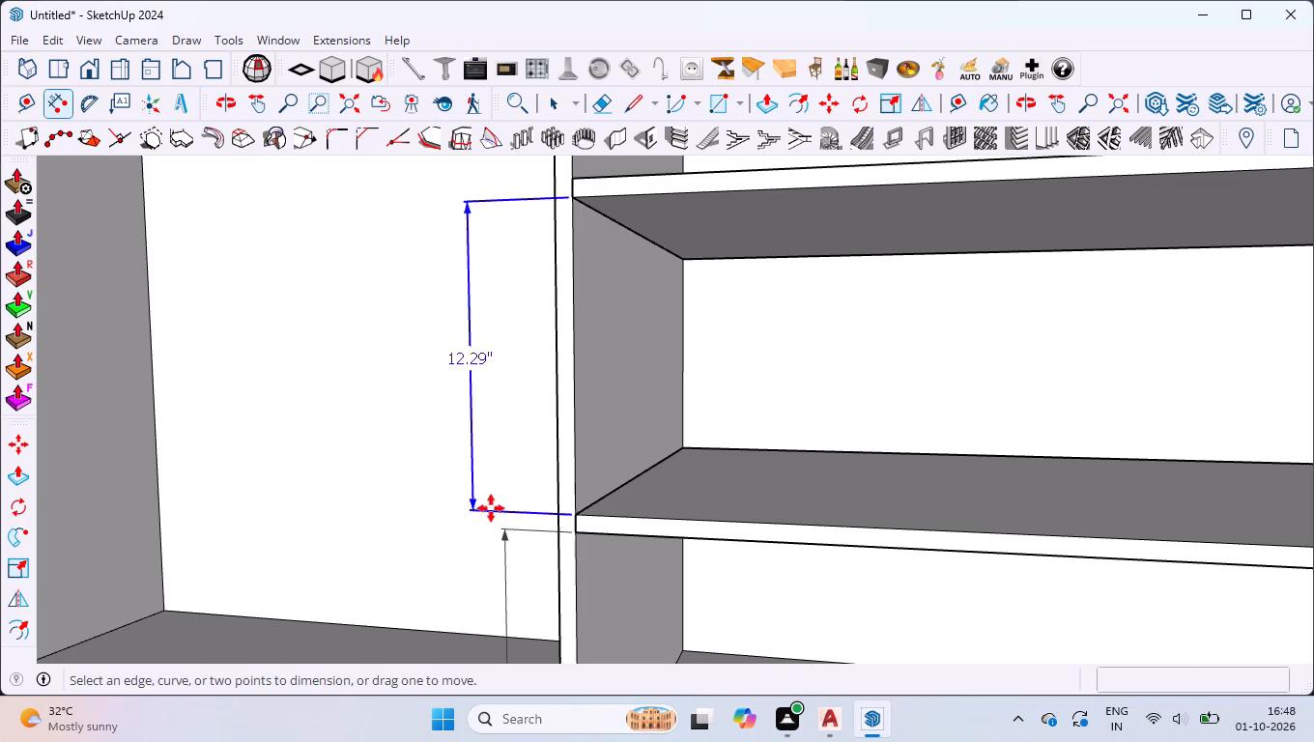
Dimension the upper shelf's thickness at its front corner beside the central partition.
{"action": "scroll", "coordinate": [491, 508], "scroll_direction": "down", "scroll_amount": 5}
{"action": "scroll", "coordinate": [569, 350], "scroll_direction": "up", "scroll_amount": 17}
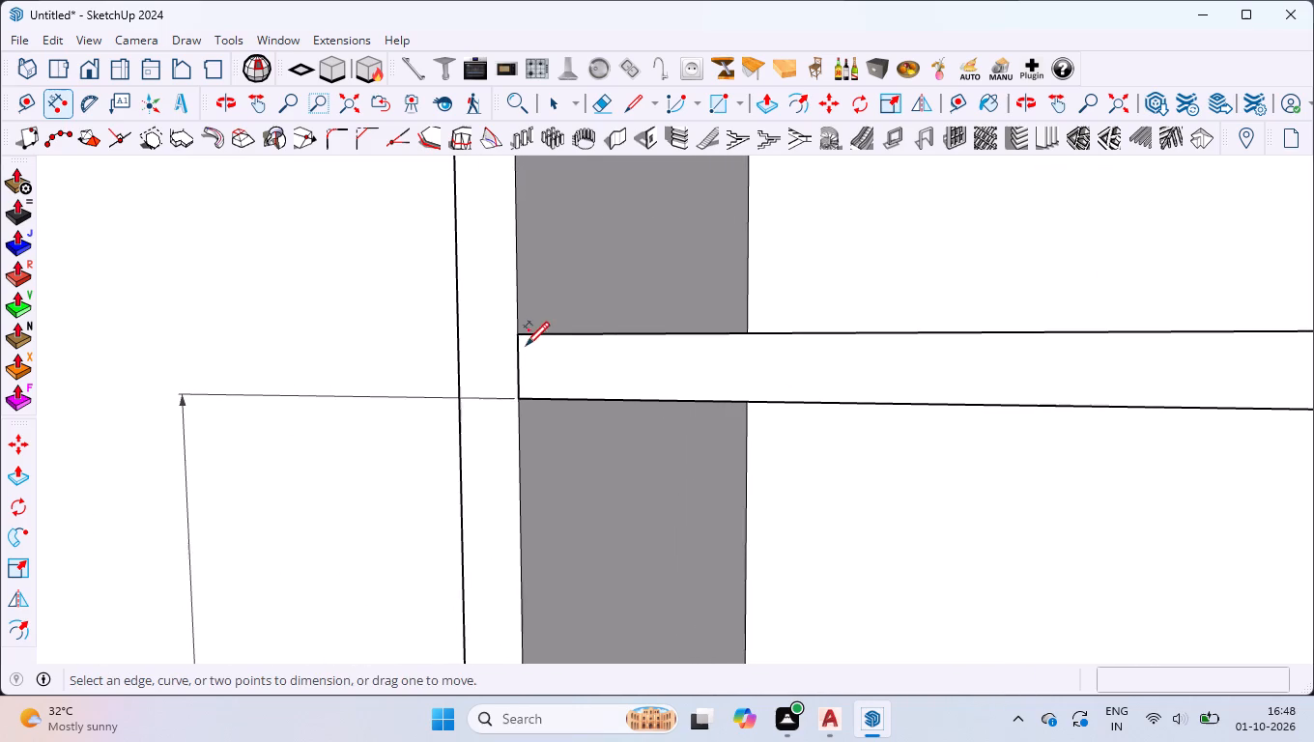
{"action": "left_click", "coordinate": [523, 333]}
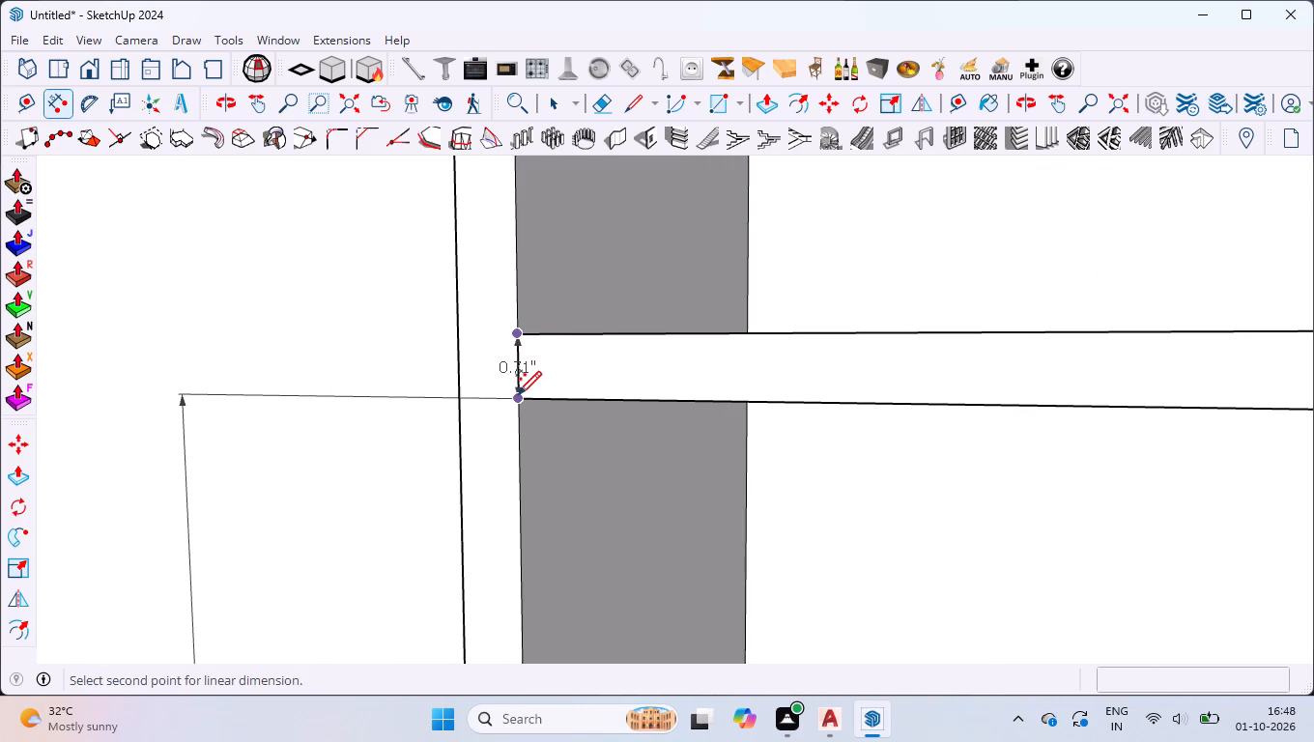
{"action": "left_click", "coordinate": [518, 393]}
{"action": "left_click", "coordinate": [393, 359]}
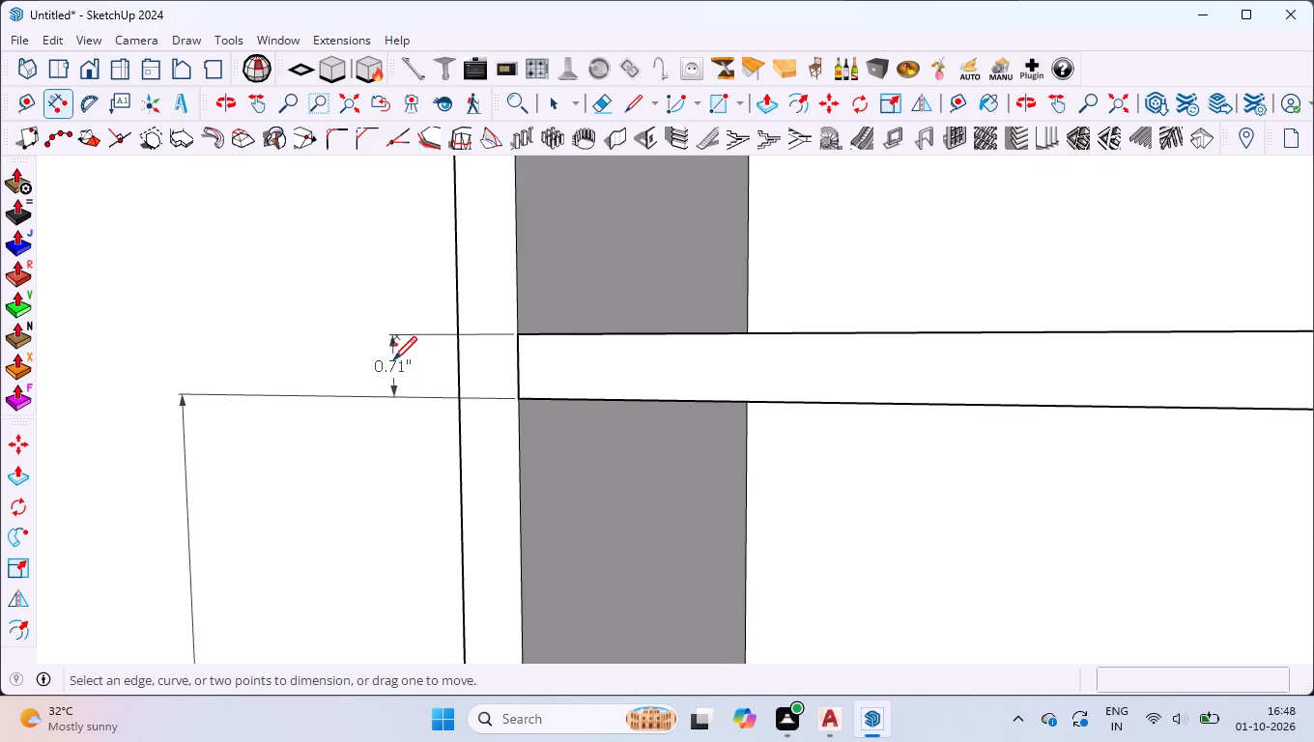
Move the upper shelf straight up 0.71" from its front lower corner at the central partition.
{"action": "key", "text": "space"}
{"action": "left_click", "coordinate": [671, 390]}
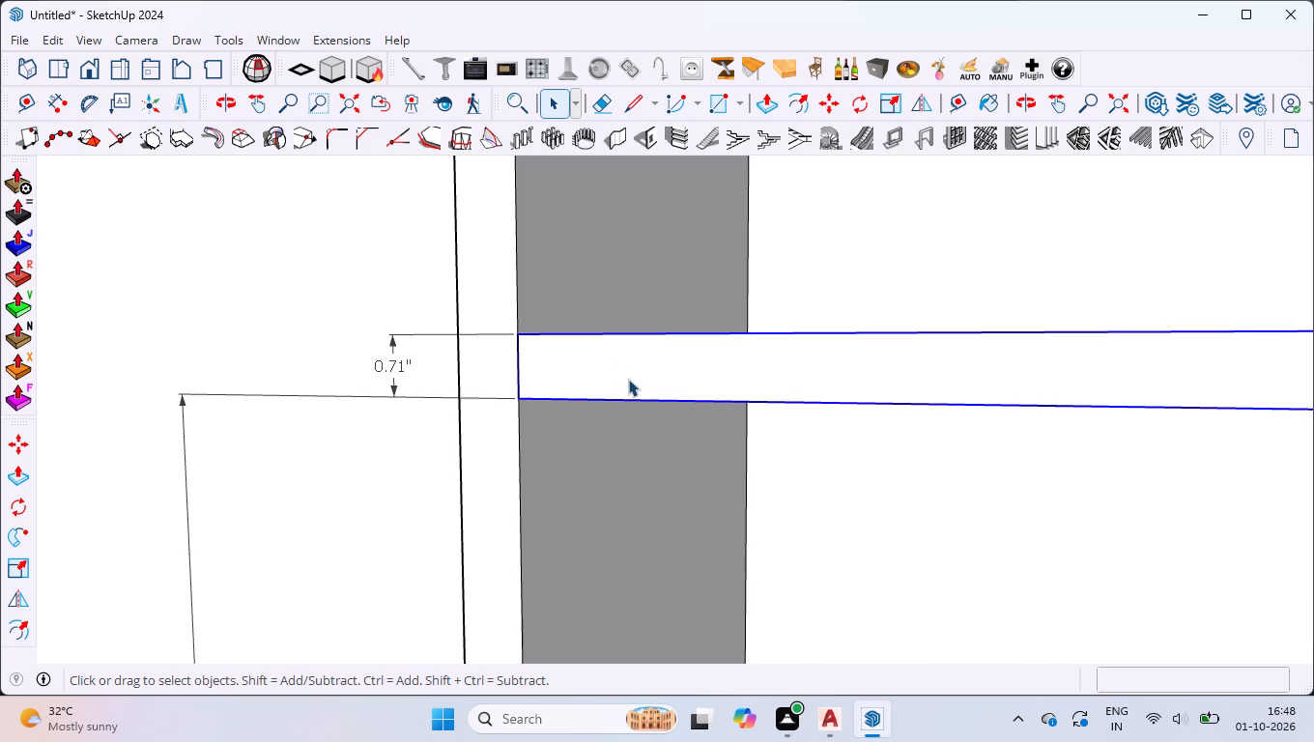
{"action": "key", "text": "m"}
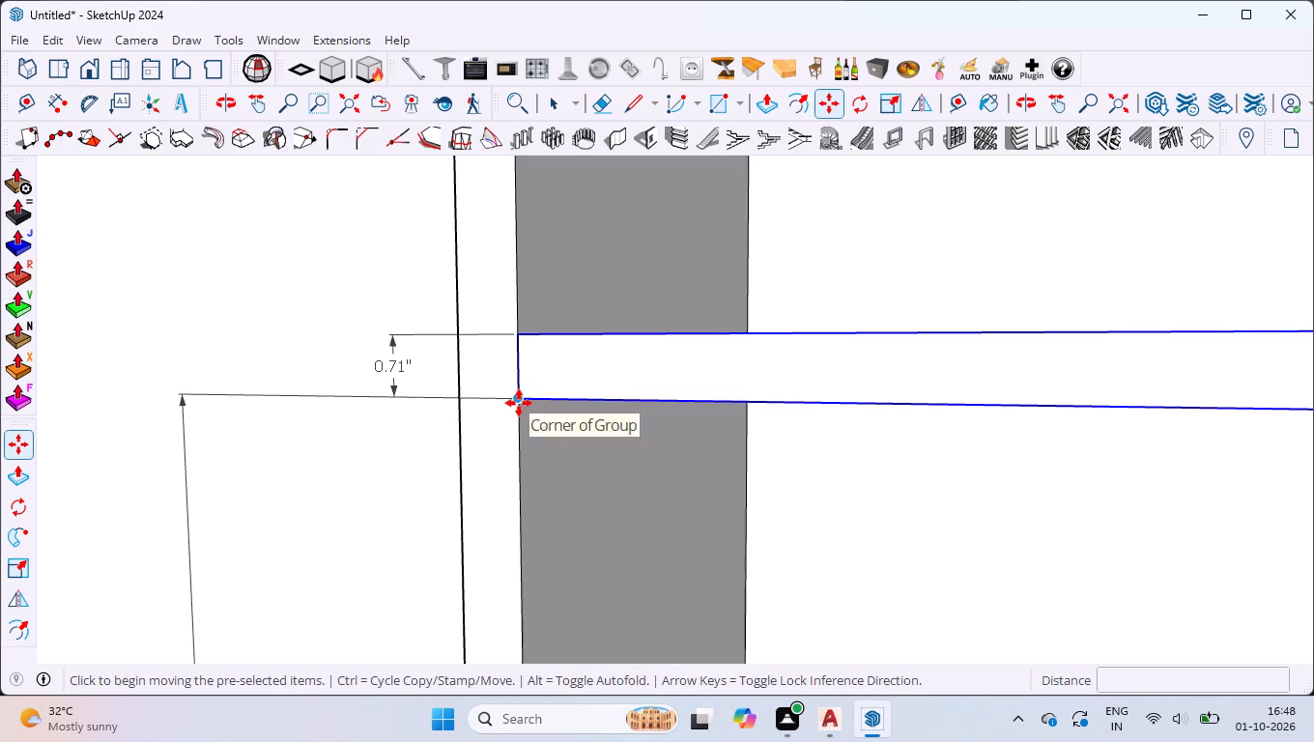
{"action": "left_click", "coordinate": [519, 403]}
{"action": "type", "text": "0."}
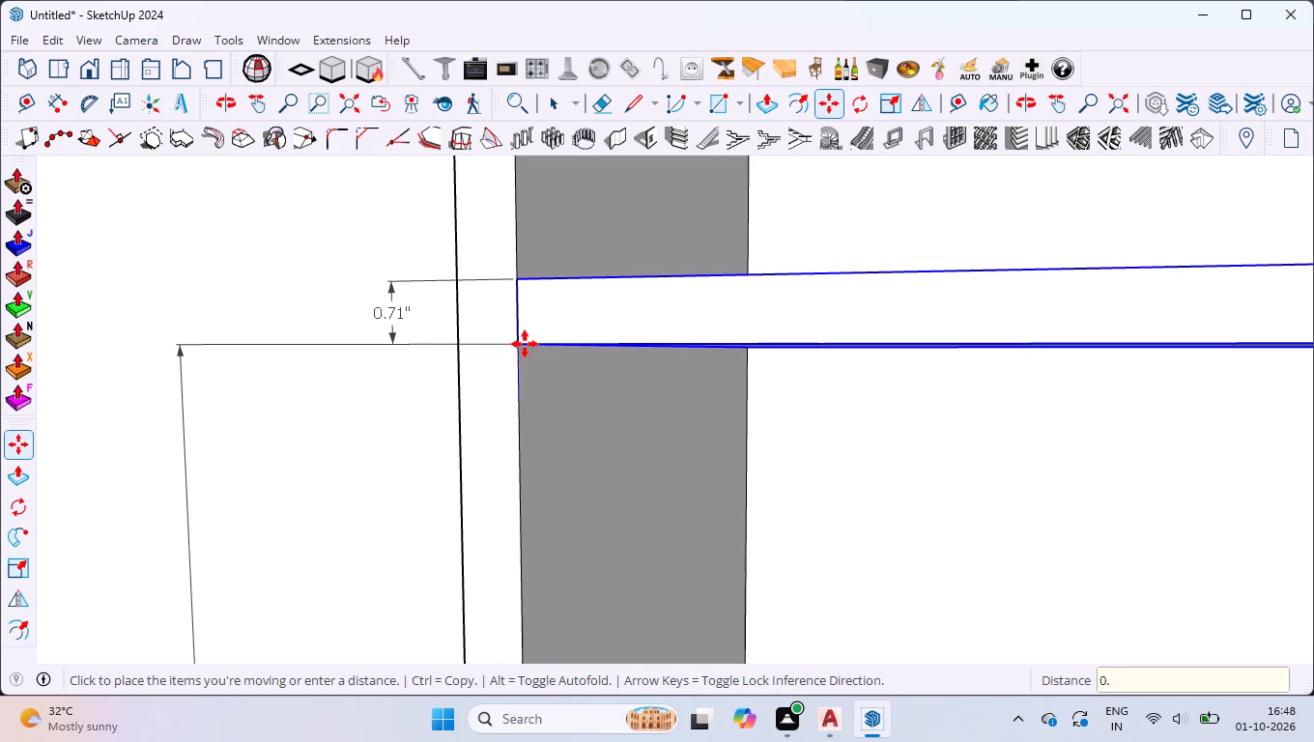
{"action": "type", "text": "71"}
{"action": "key", "text": "Return"}
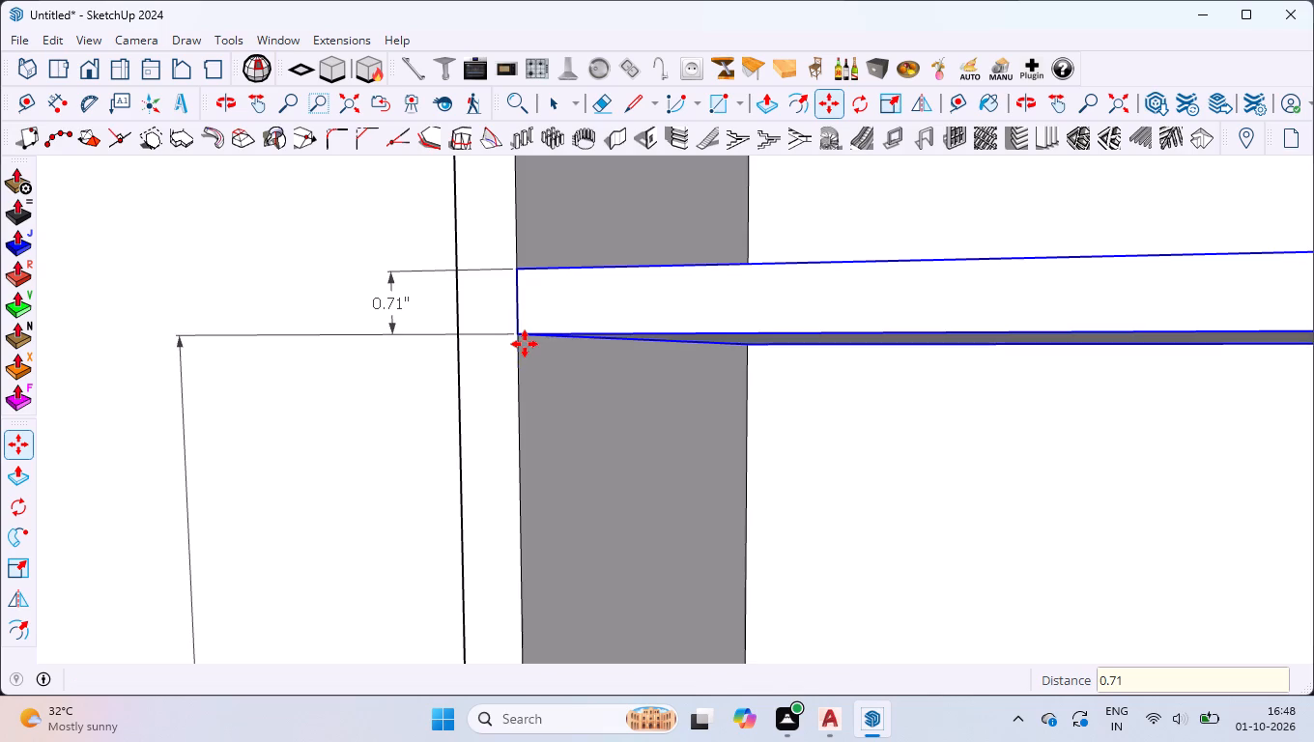
{"action": "key", "text": "space"}
Erase the two shelf-clearance dimensions and the shelf-thickness dimension beside the central partition.
{"action": "scroll", "coordinate": [400, 289], "scroll_direction": "down", "scroll_amount": 4}
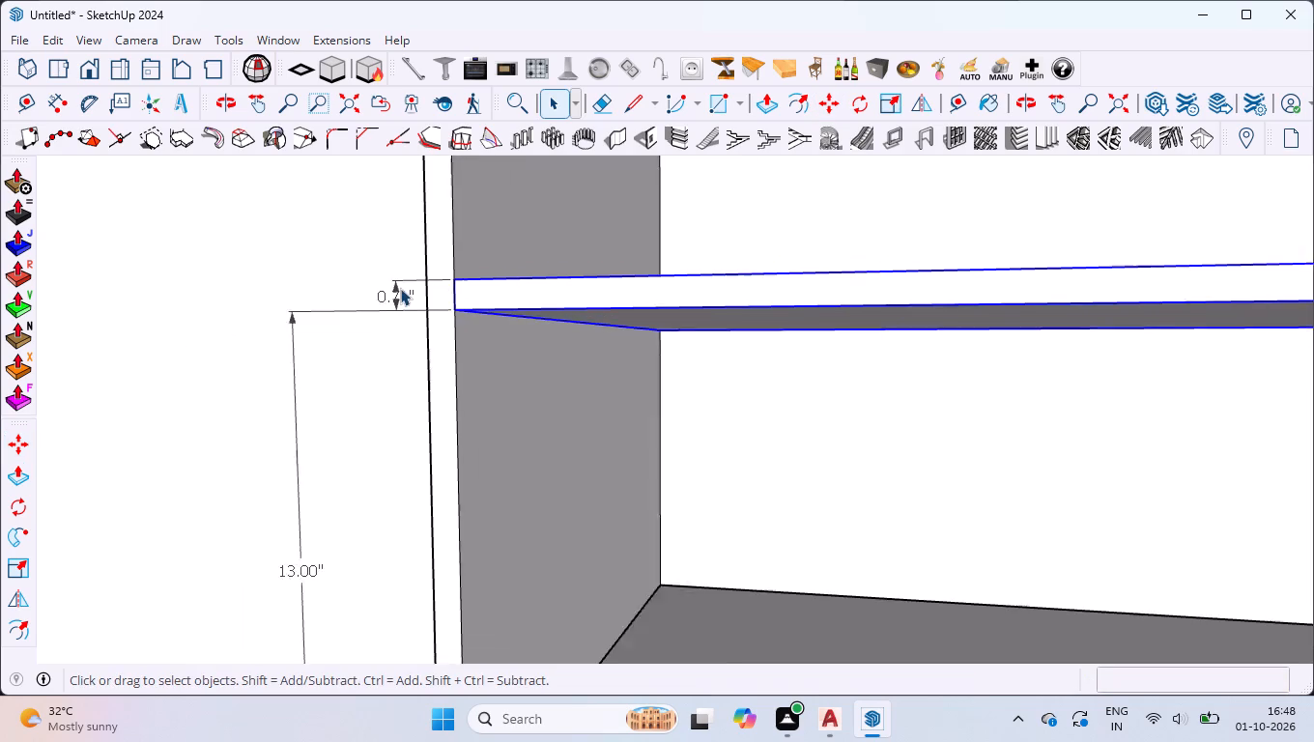
{"action": "left_click", "coordinate": [400, 288]}
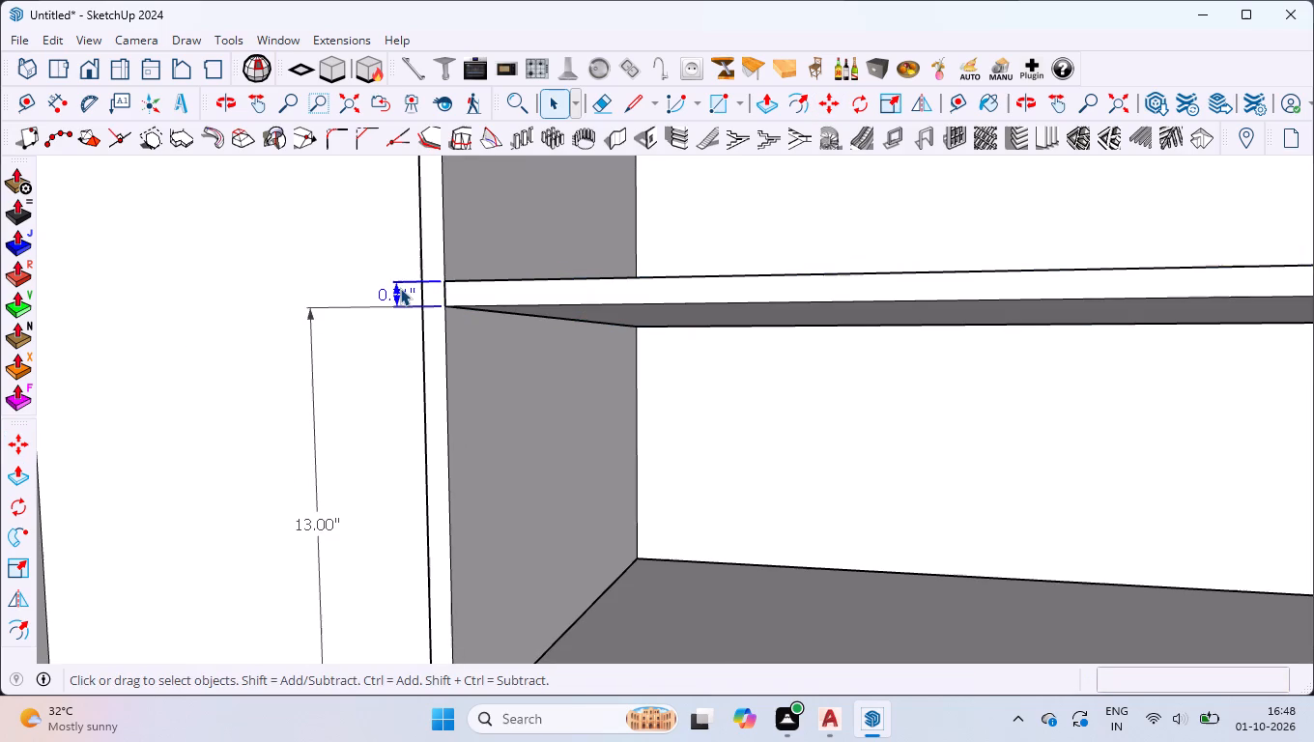
{"action": "scroll", "coordinate": [398, 227], "scroll_direction": "down", "scroll_amount": 4}
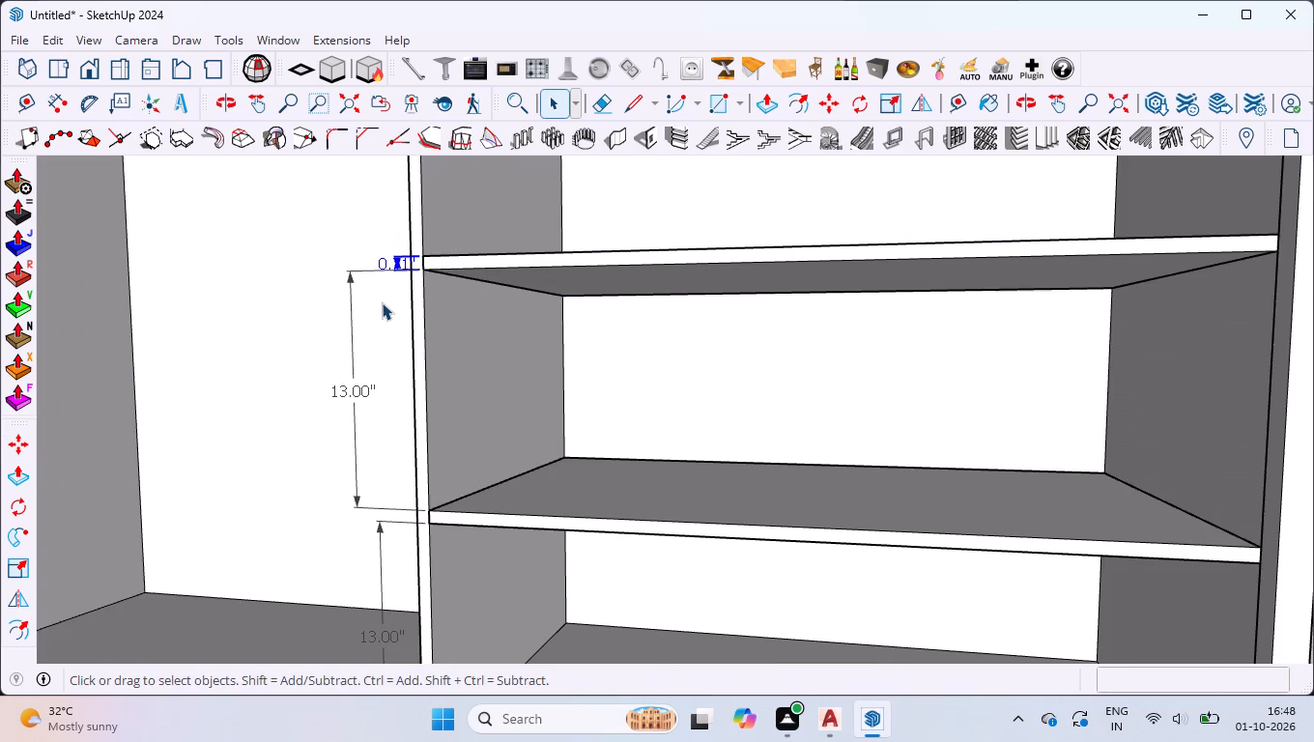
{"action": "key", "text": "e"}
{"action": "left_click_drag", "start_coordinate": [388, 542], "coordinate": [335, 442]}
{"action": "left_click", "coordinate": [390, 266]}
{"action": "key", "text": "space"}
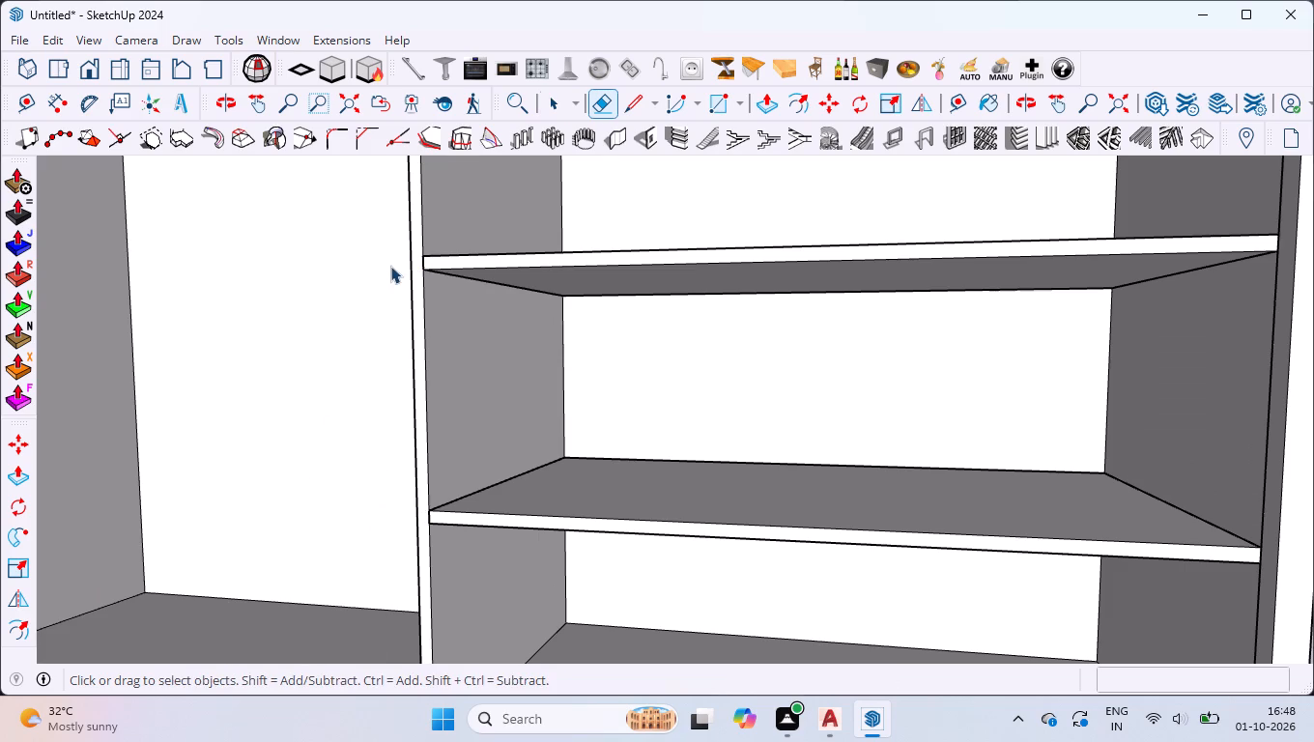
Dimension the upper shelf's front edge thickness where it meets the central partition.
{"action": "scroll", "coordinate": [395, 280], "scroll_direction": "down", "scroll_amount": 3}
{"action": "scroll", "coordinate": [468, 348], "scroll_direction": "down", "scroll_amount": 4}
{"action": "middle_click_drag", "start_coordinate": [471, 357], "coordinate": [519, 455]}
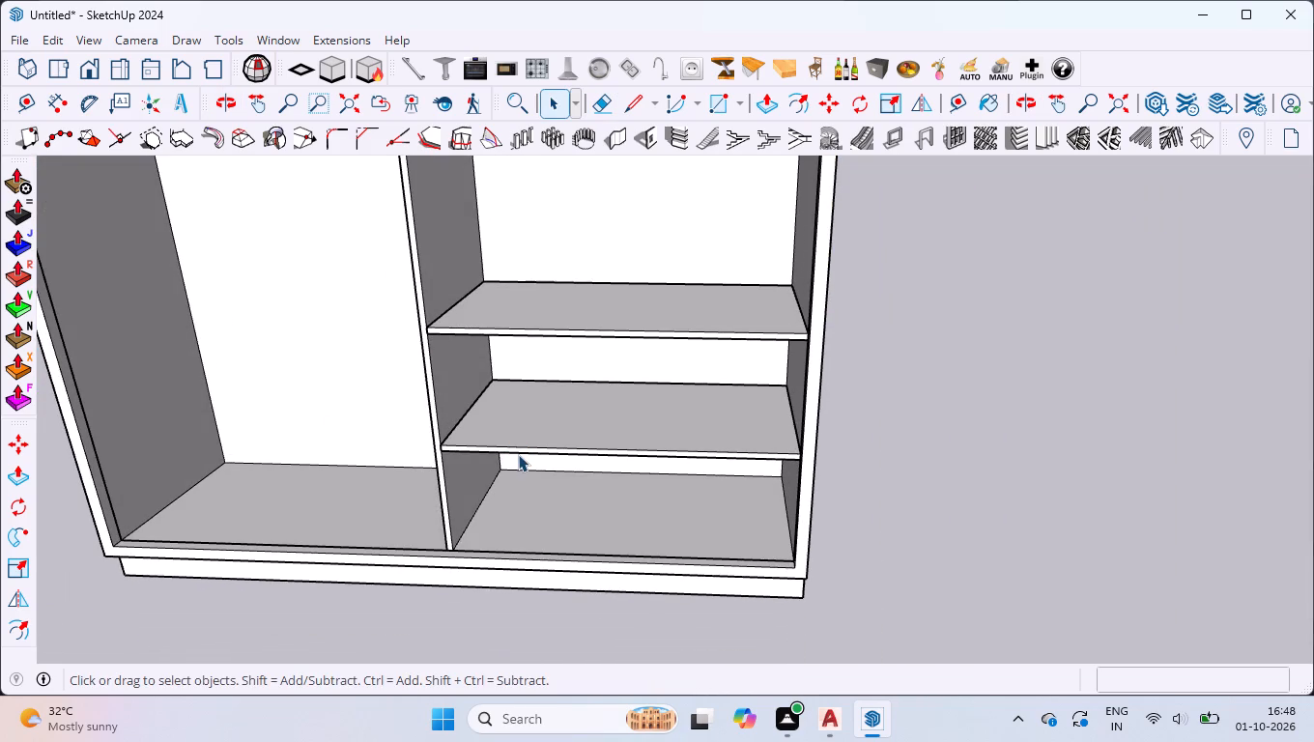
{"action": "scroll", "coordinate": [532, 390], "scroll_direction": "up", "scroll_amount": 4}
{"action": "scroll", "coordinate": [543, 267], "scroll_direction": "up", "scroll_amount": 9}
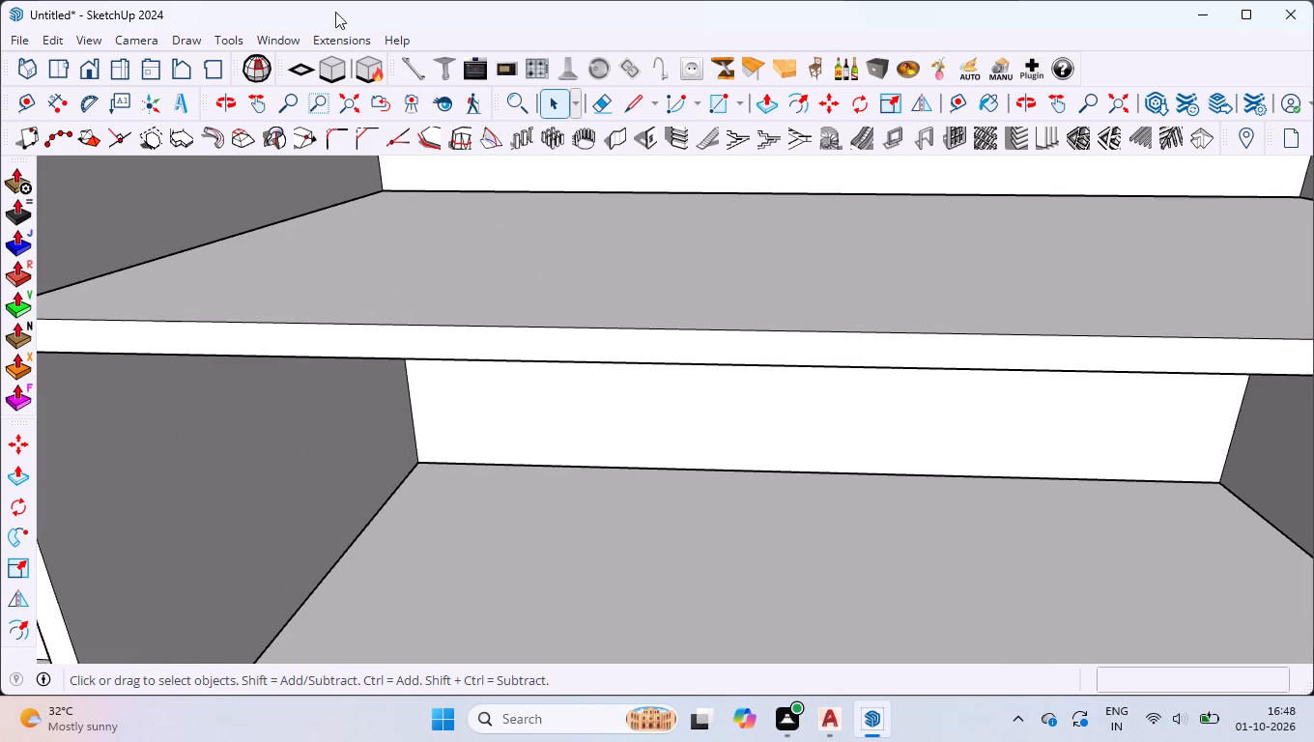
{"action": "left_click", "coordinate": [297, 45]}
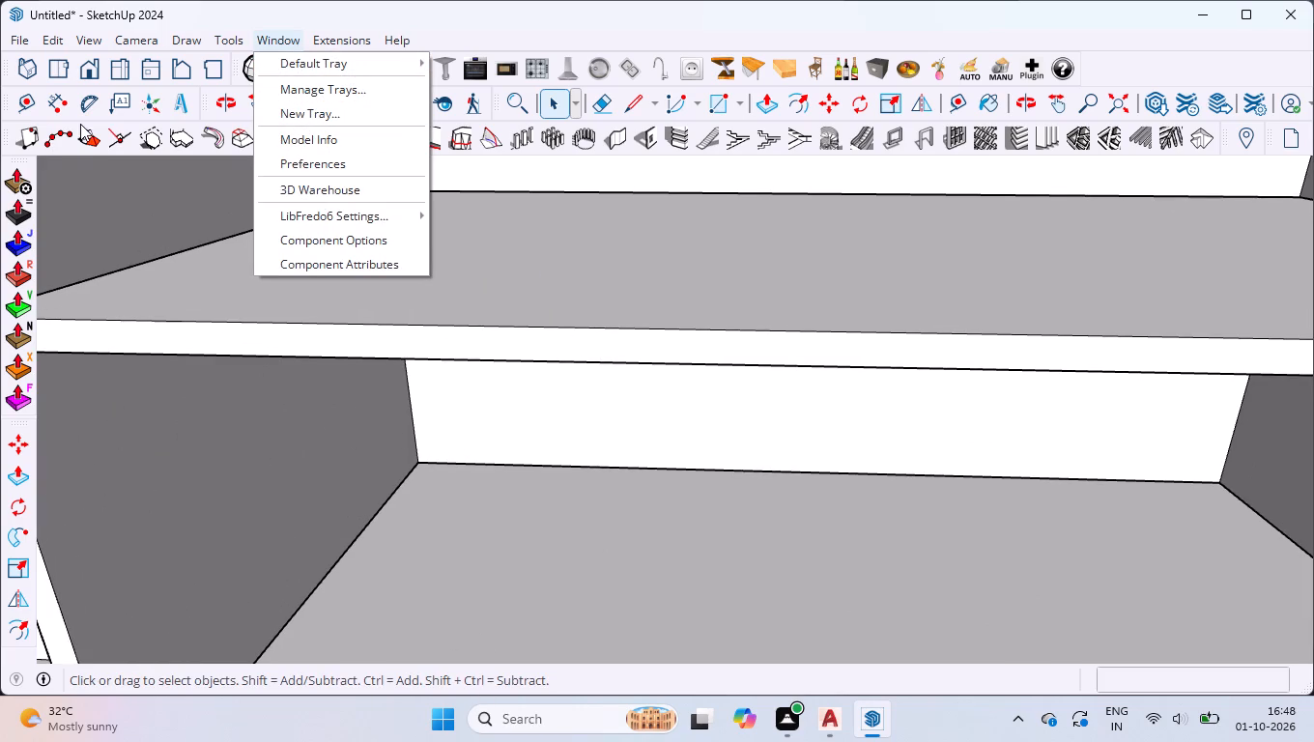
{"action": "left_click", "coordinate": [69, 100]}
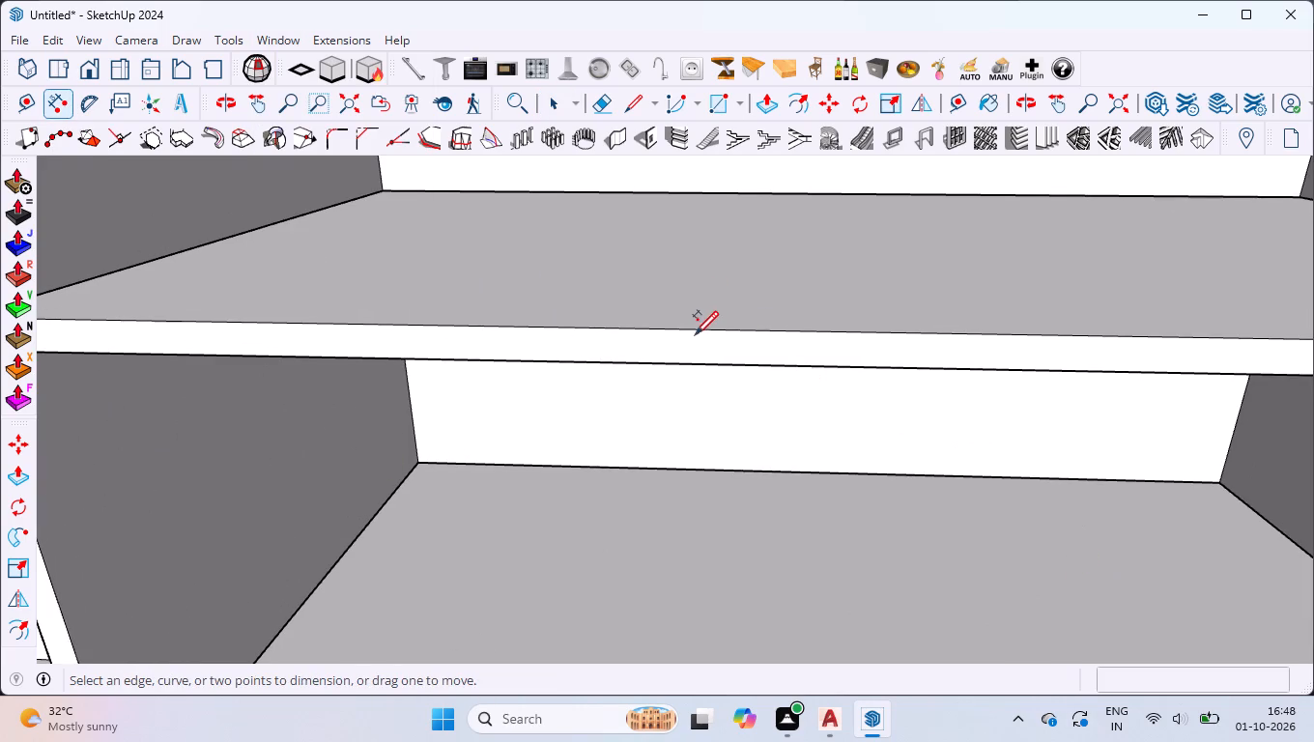
{"action": "left_click", "coordinate": [814, 332]}
{"action": "scroll", "coordinate": [807, 329], "scroll_direction": "down", "scroll_amount": 3}
{"action": "scroll", "coordinate": [194, 296], "scroll_direction": "up", "scroll_amount": 2}
{"action": "left_click", "coordinate": [152, 328]}
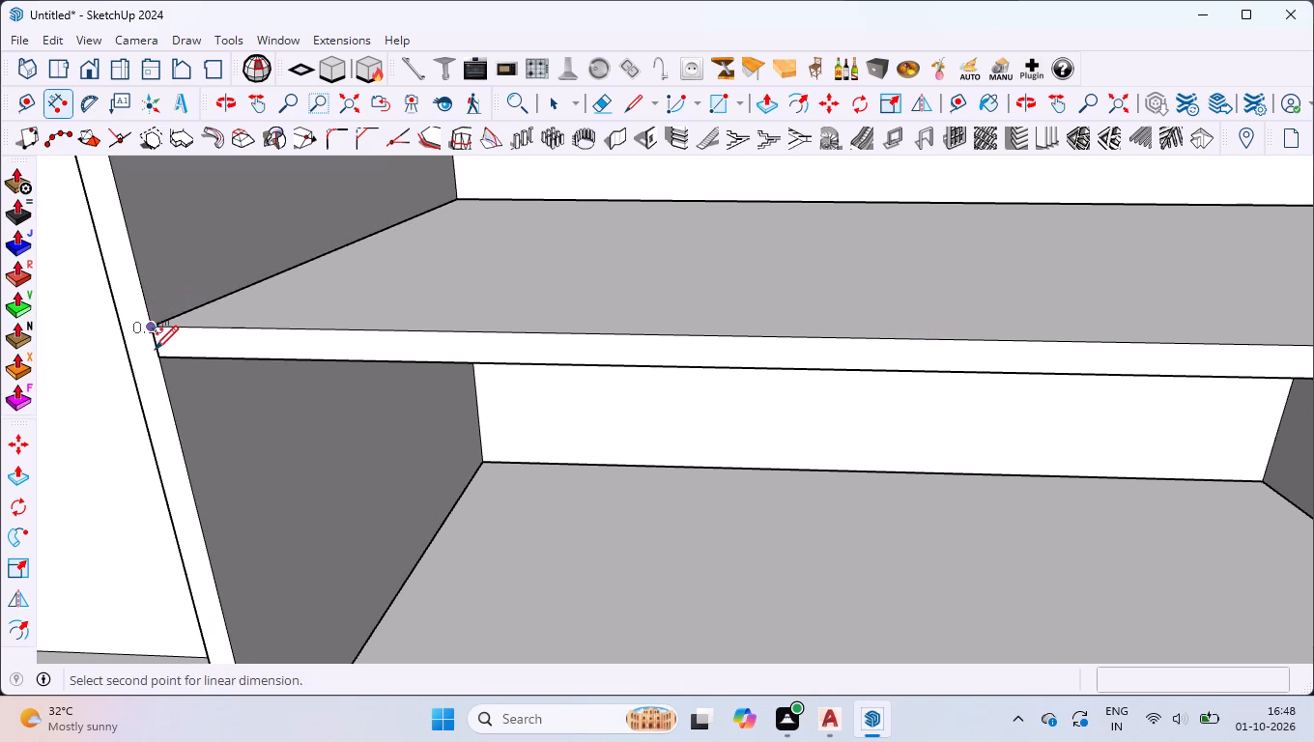
{"action": "left_click", "coordinate": [156, 360]}
{"action": "left_click", "coordinate": [83, 357]}
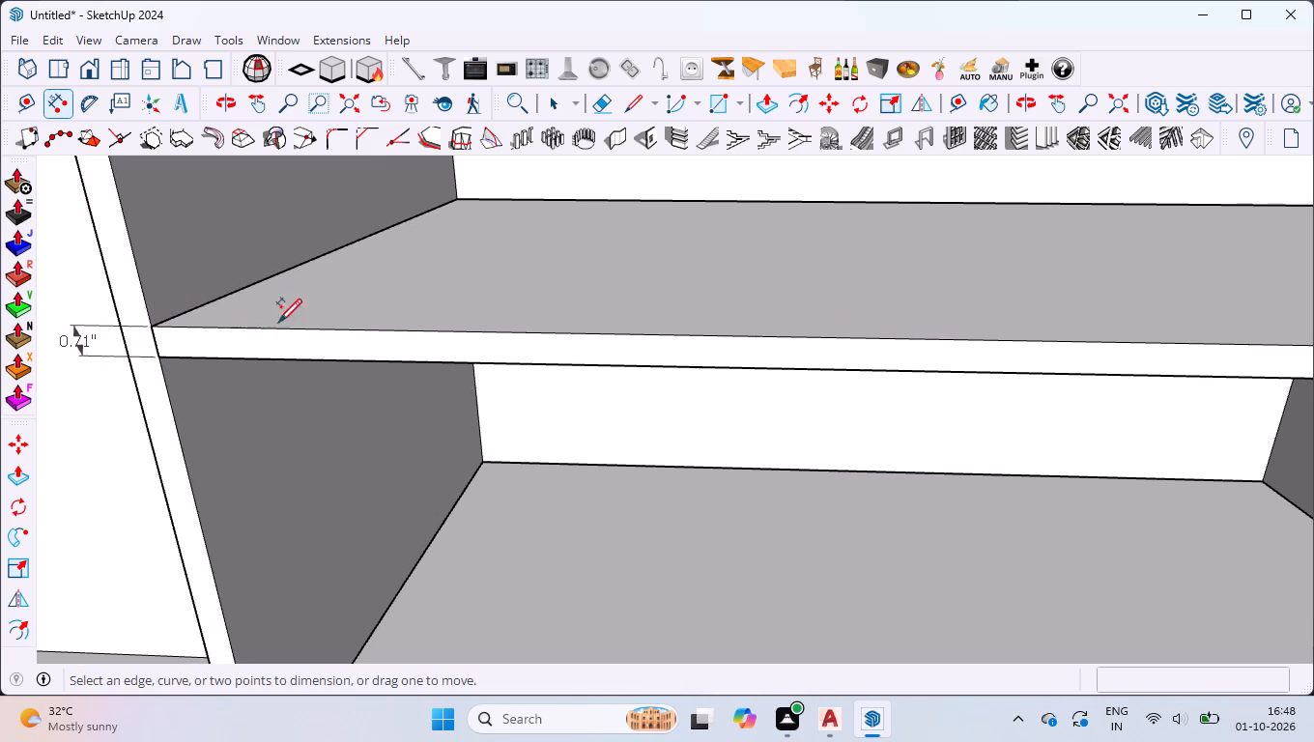
Check the upper shelf's thickness dimension in millimetres by switching the model's length units, restoring inches before closing the settings.
{"action": "scroll", "coordinate": [14, 343], "scroll_direction": "up", "scroll_amount": 11}
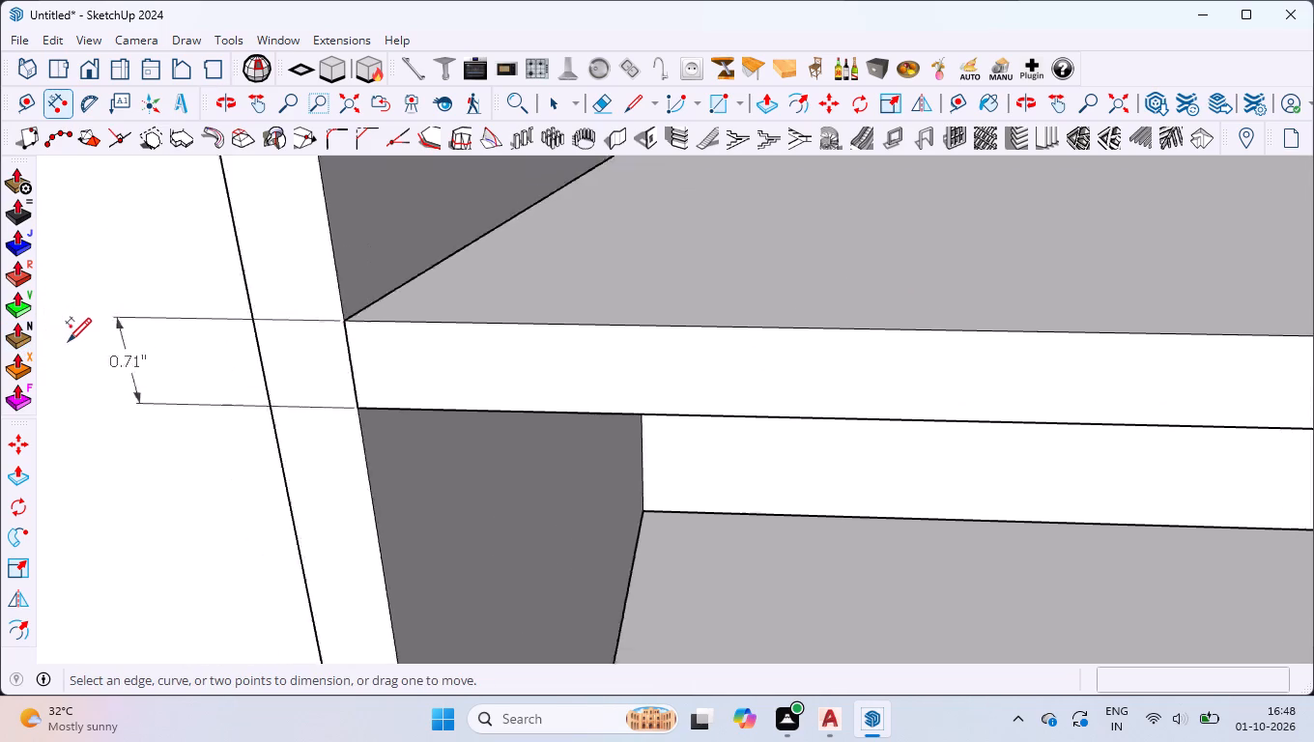
{"action": "left_click", "coordinate": [293, 43]}
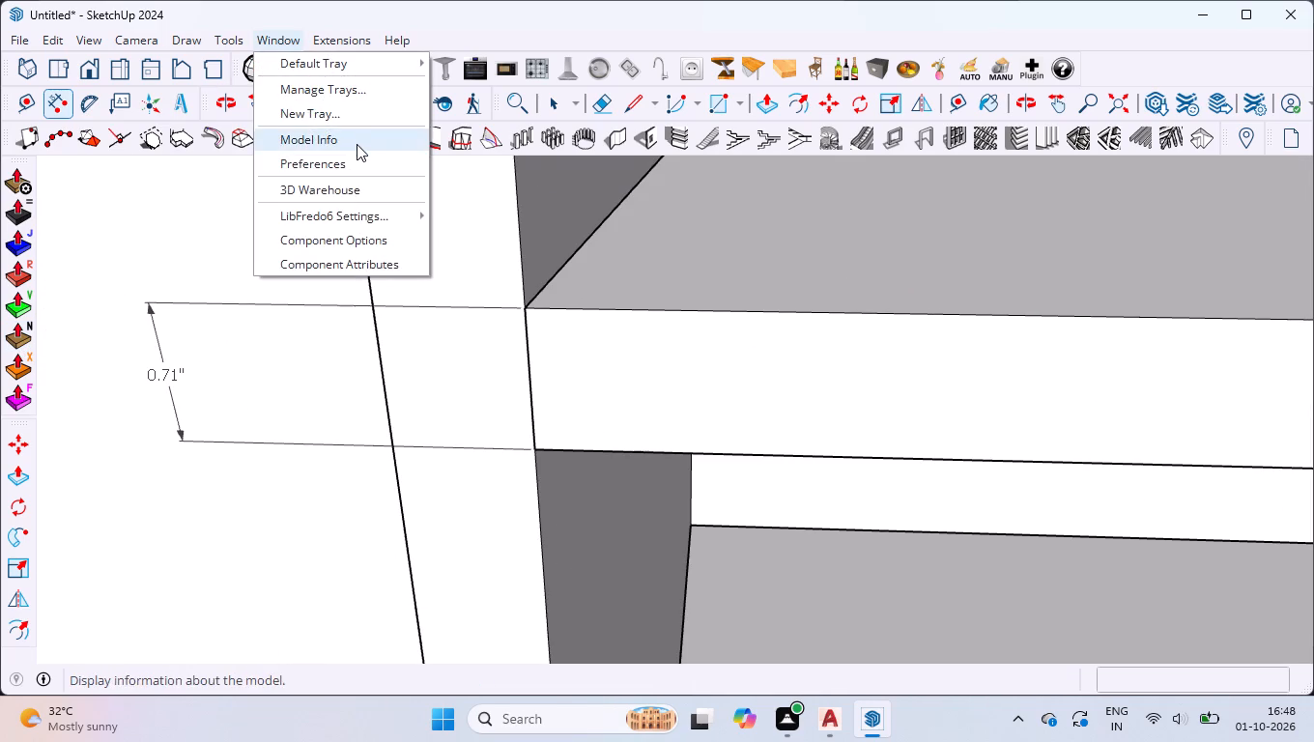
{"action": "left_click", "coordinate": [357, 144]}
{"action": "left_click", "coordinate": [634, 278]}
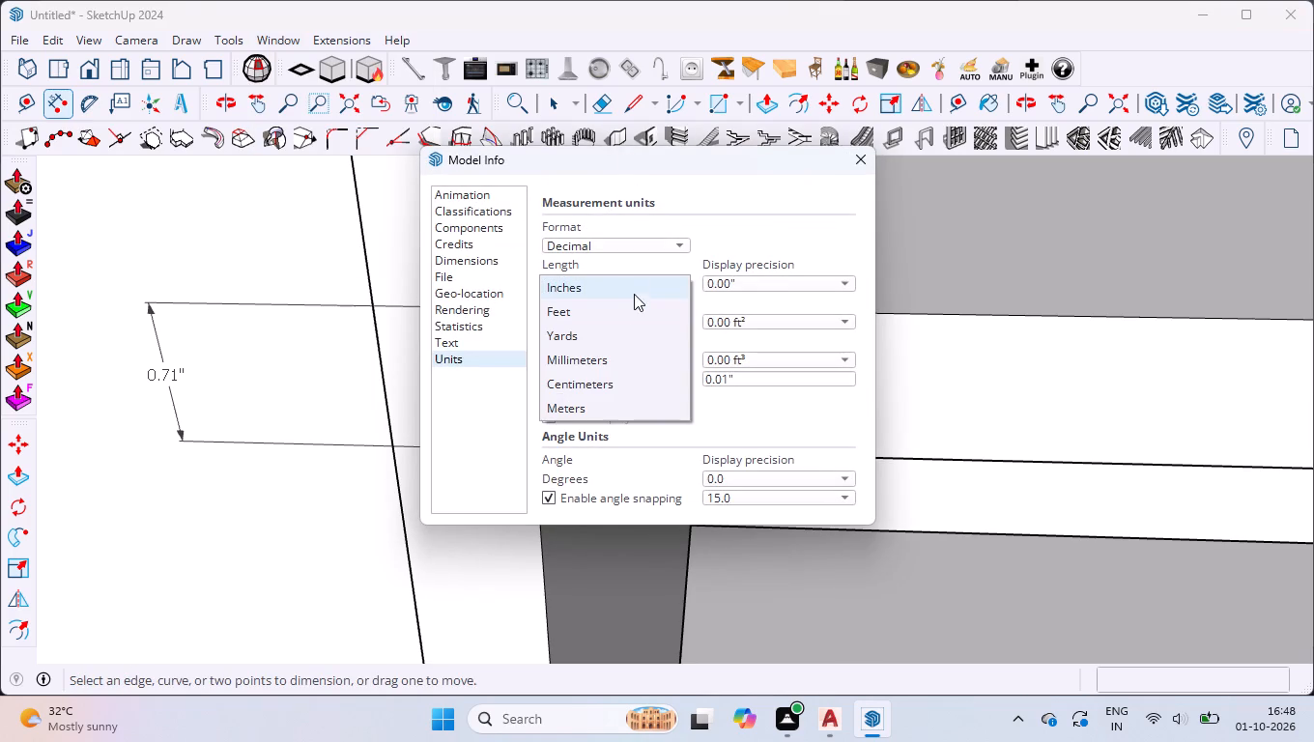
{"action": "left_click", "coordinate": [598, 366]}
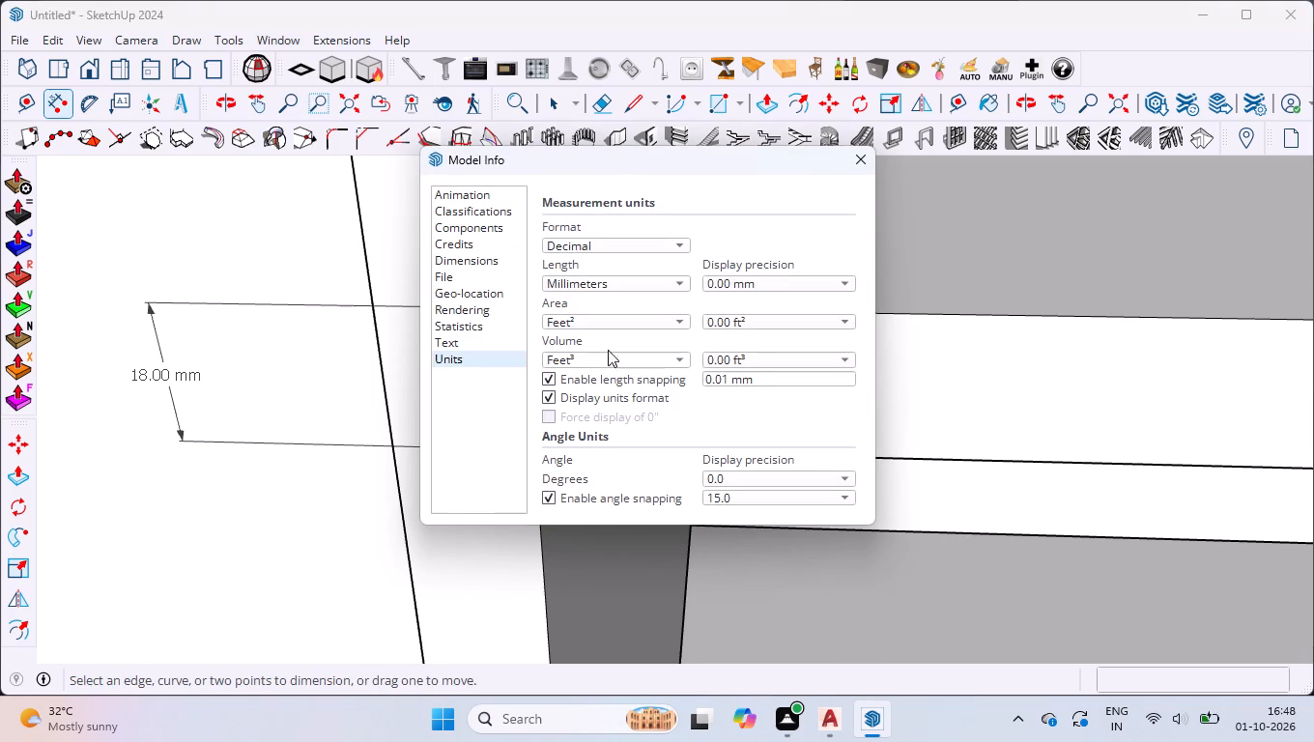
{"action": "left_click", "coordinate": [607, 288]}
{"action": "left_click", "coordinate": [587, 218]}
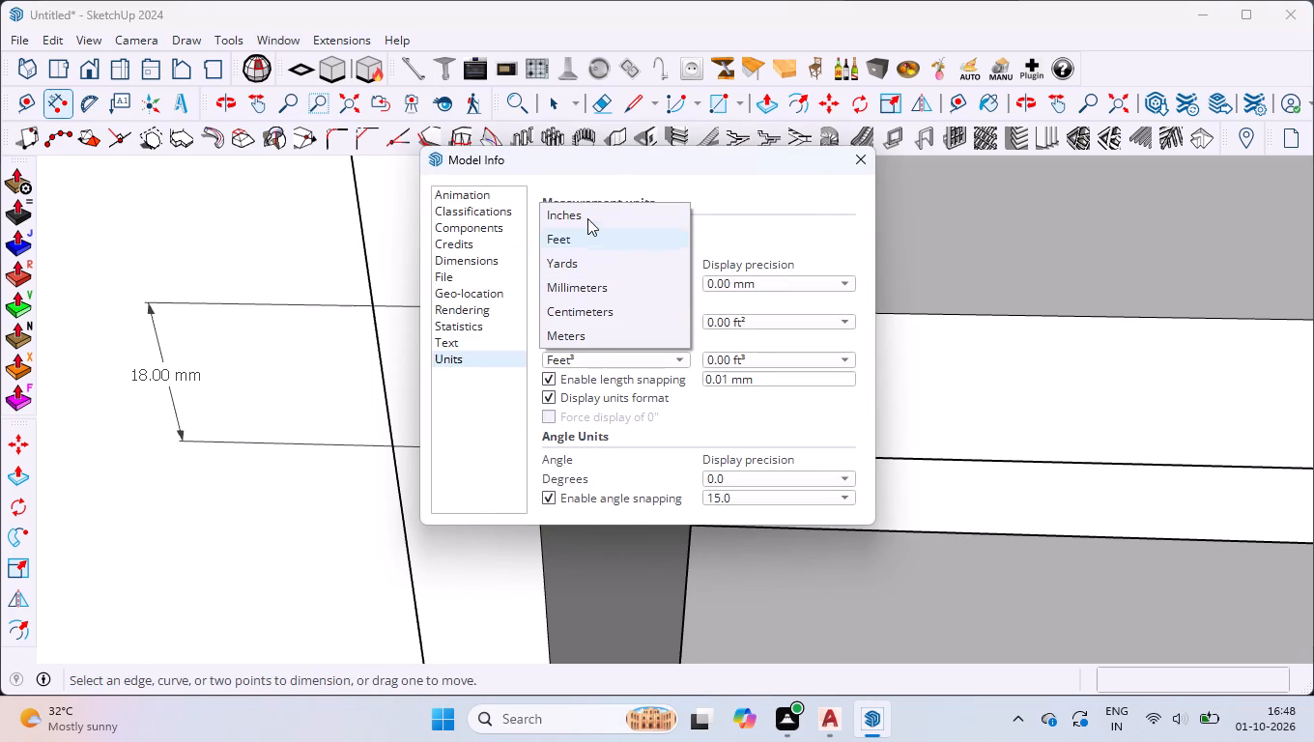
{"action": "left_click", "coordinate": [863, 152]}
Erase the thickness dimension at the upper shelf's front corner beside the central partition.
{"action": "key", "text": "e"}
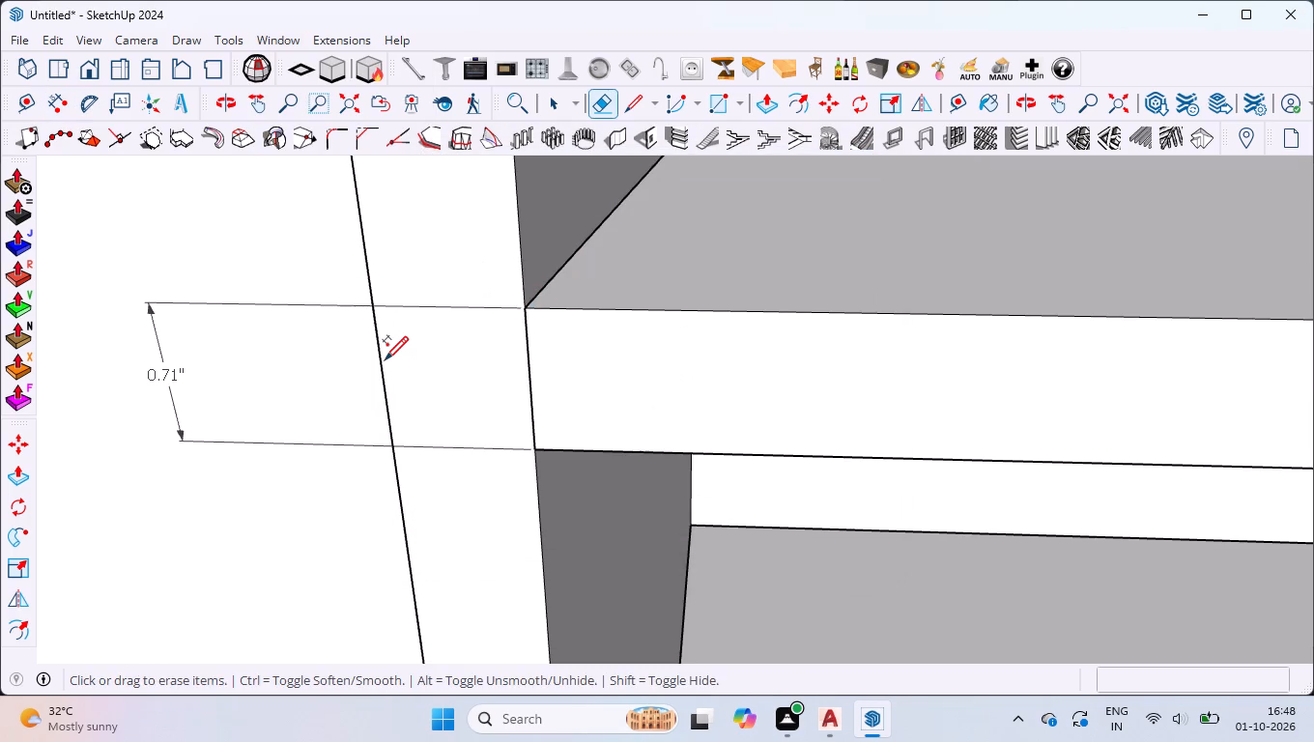
{"action": "left_click_drag", "start_coordinate": [290, 236], "coordinate": [268, 347]}
{"action": "key", "text": "space"}
Copy the whole cabinet about 123" sideways so the duplicate stands beside the original.
{"action": "scroll", "coordinate": [306, 395], "scroll_direction": "down", "scroll_amount": 4}
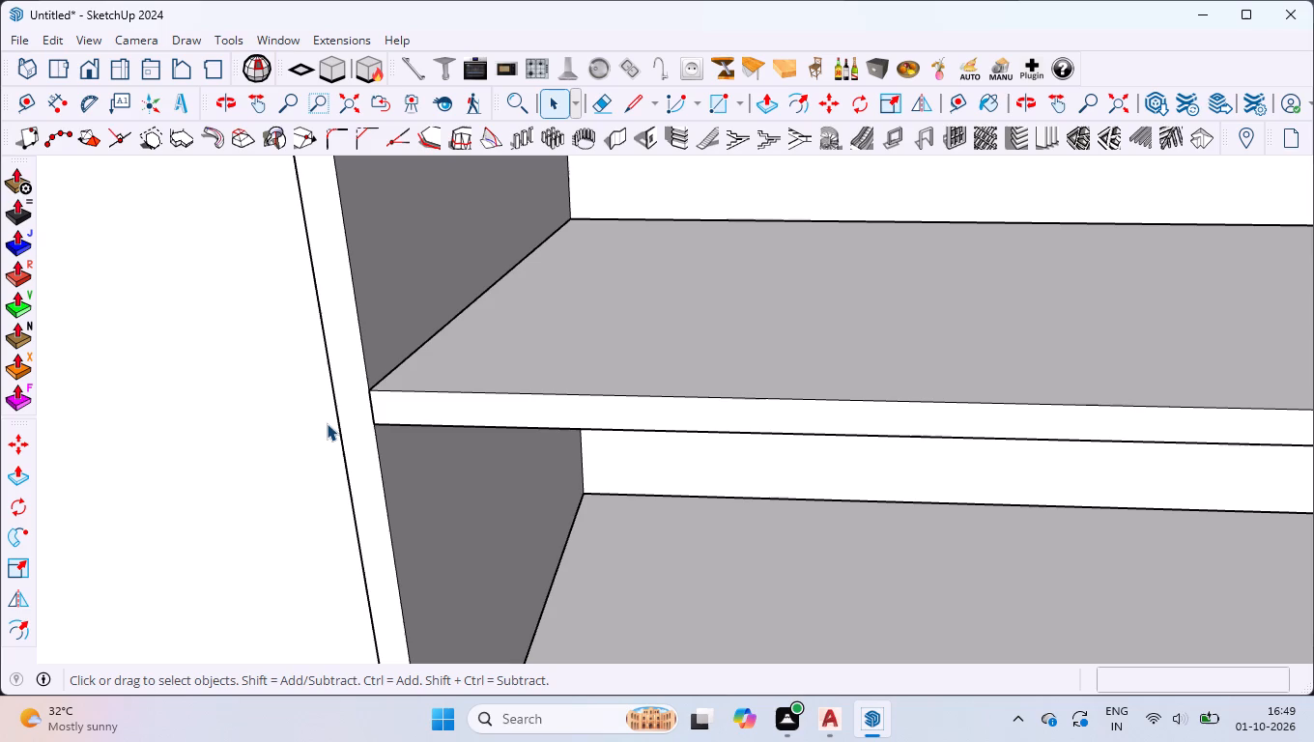
{"action": "scroll", "coordinate": [326, 434], "scroll_direction": "down", "scroll_amount": 12}
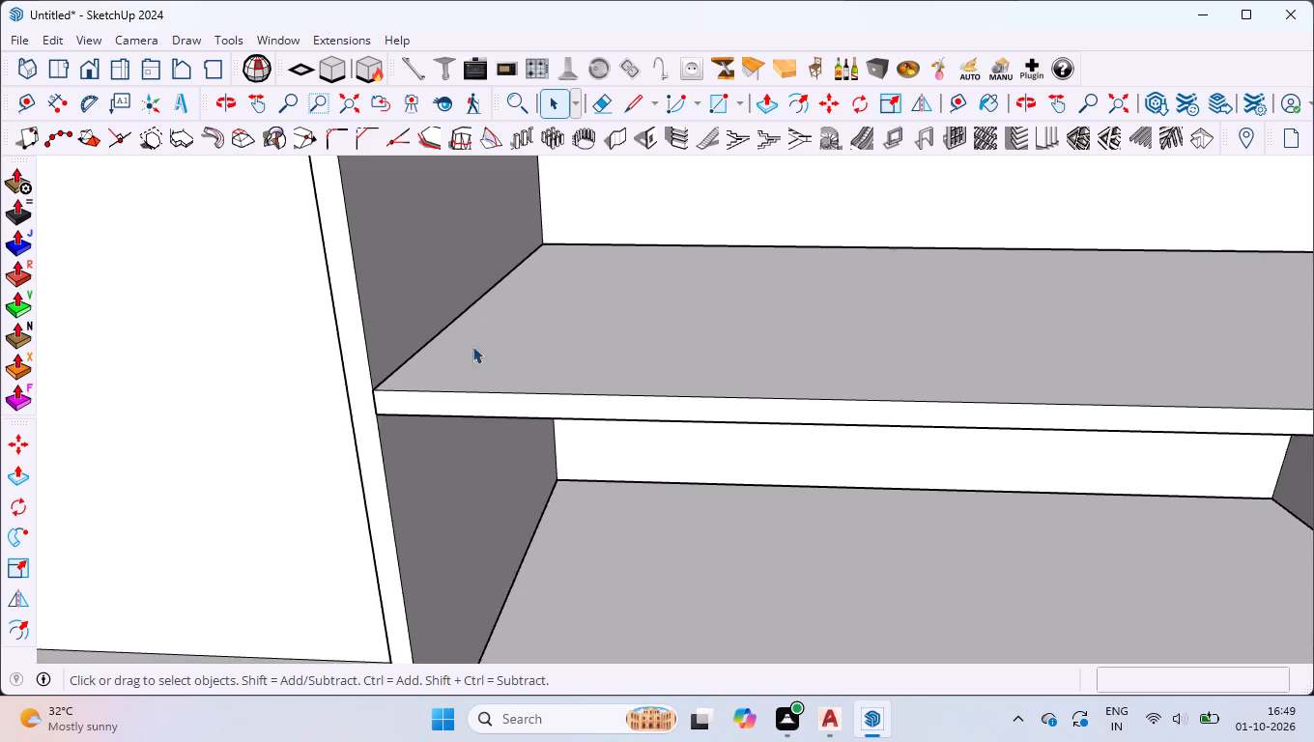
{"action": "scroll", "coordinate": [472, 346], "scroll_direction": "down", "scroll_amount": 20}
{"action": "scroll", "coordinate": [472, 346], "scroll_direction": "down", "scroll_amount": 2}
{"action": "middle_click_drag", "start_coordinate": [495, 409], "coordinate": [527, 367]}
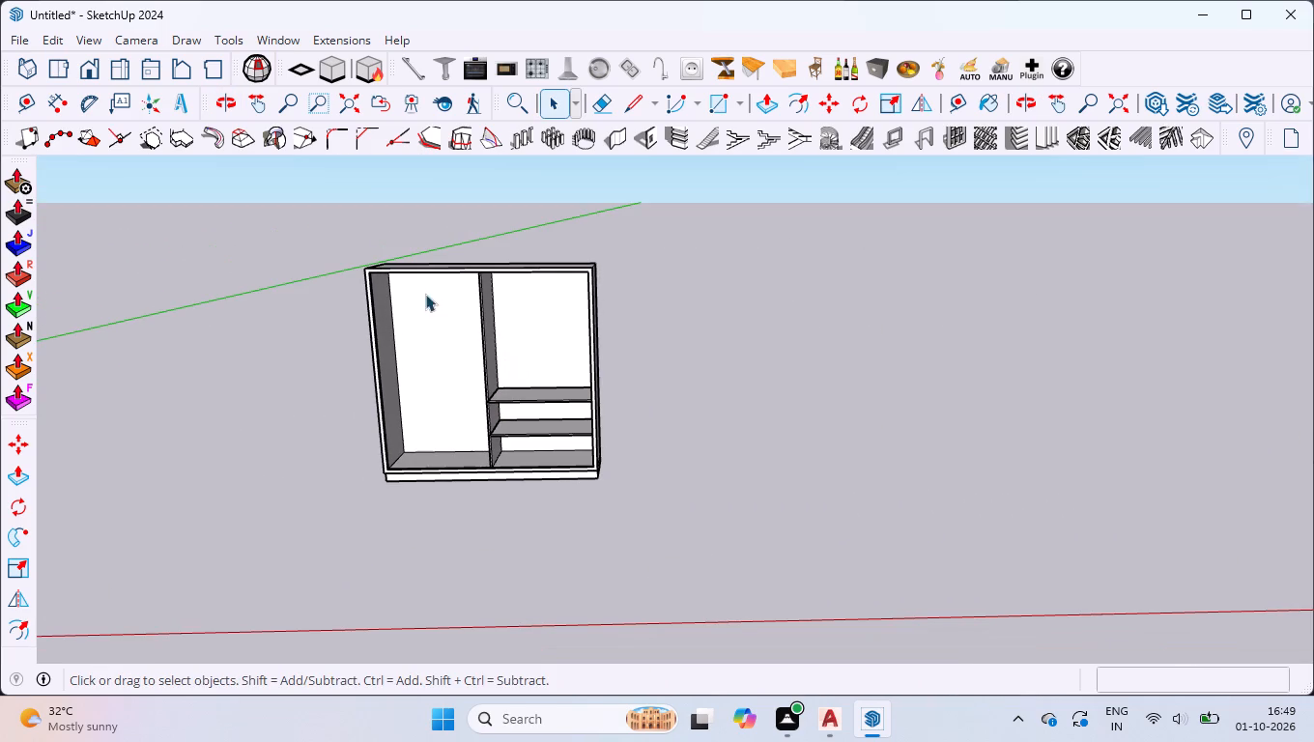
{"action": "left_click_drag", "start_coordinate": [318, 190], "coordinate": [912, 648]}
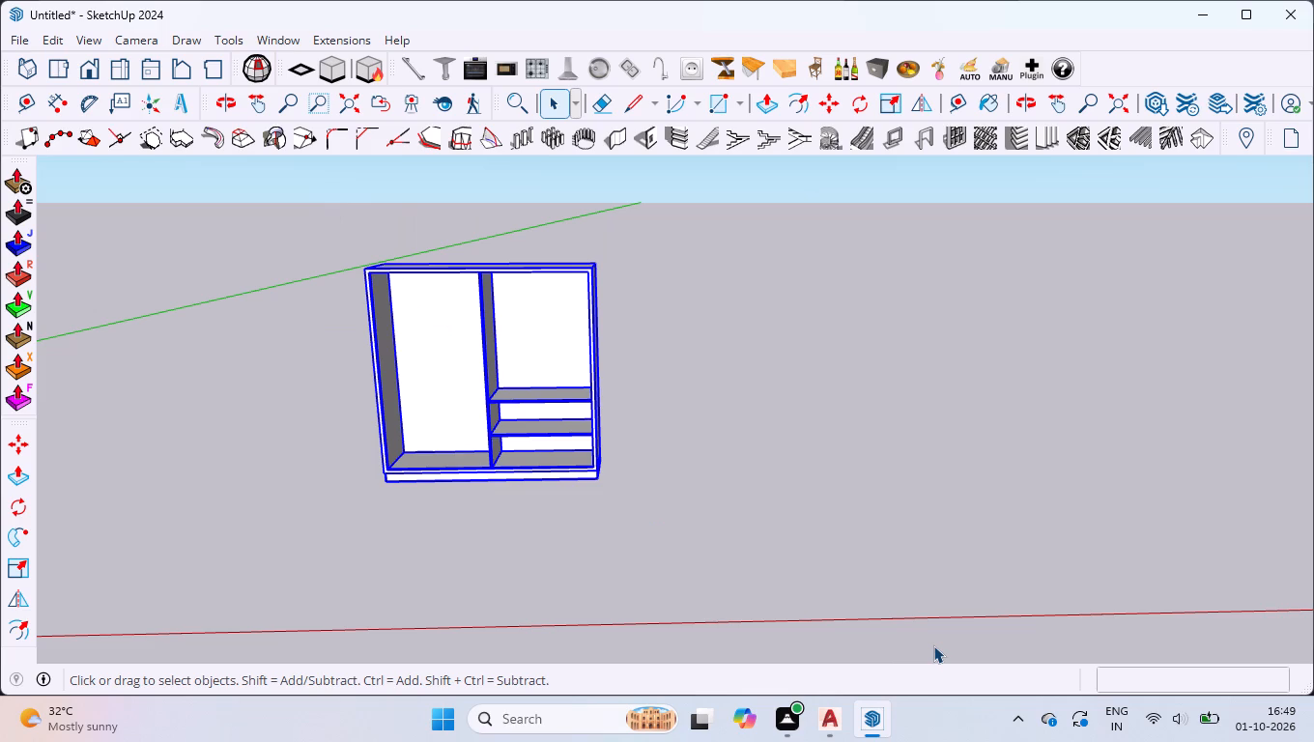
{"action": "key", "text": "m"}
{"action": "left_click", "coordinate": [593, 421]}
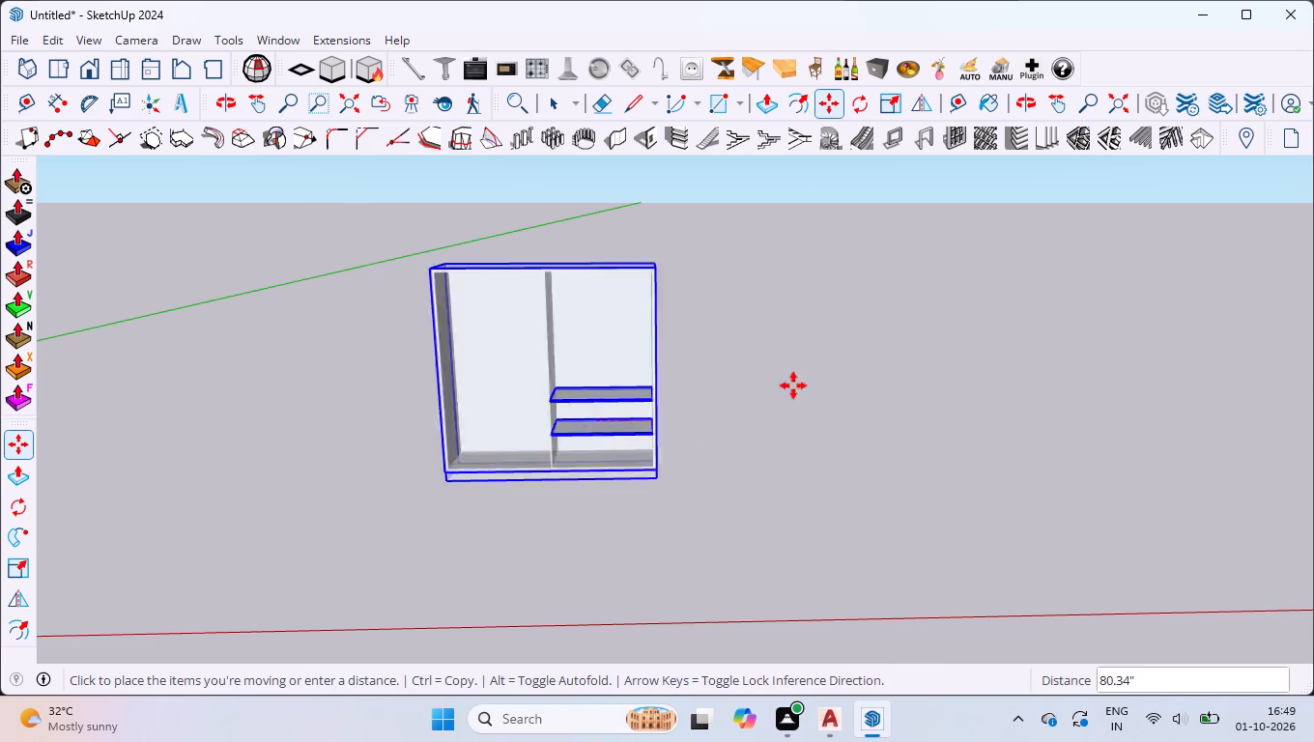
{"action": "left_click", "coordinate": [895, 431]}
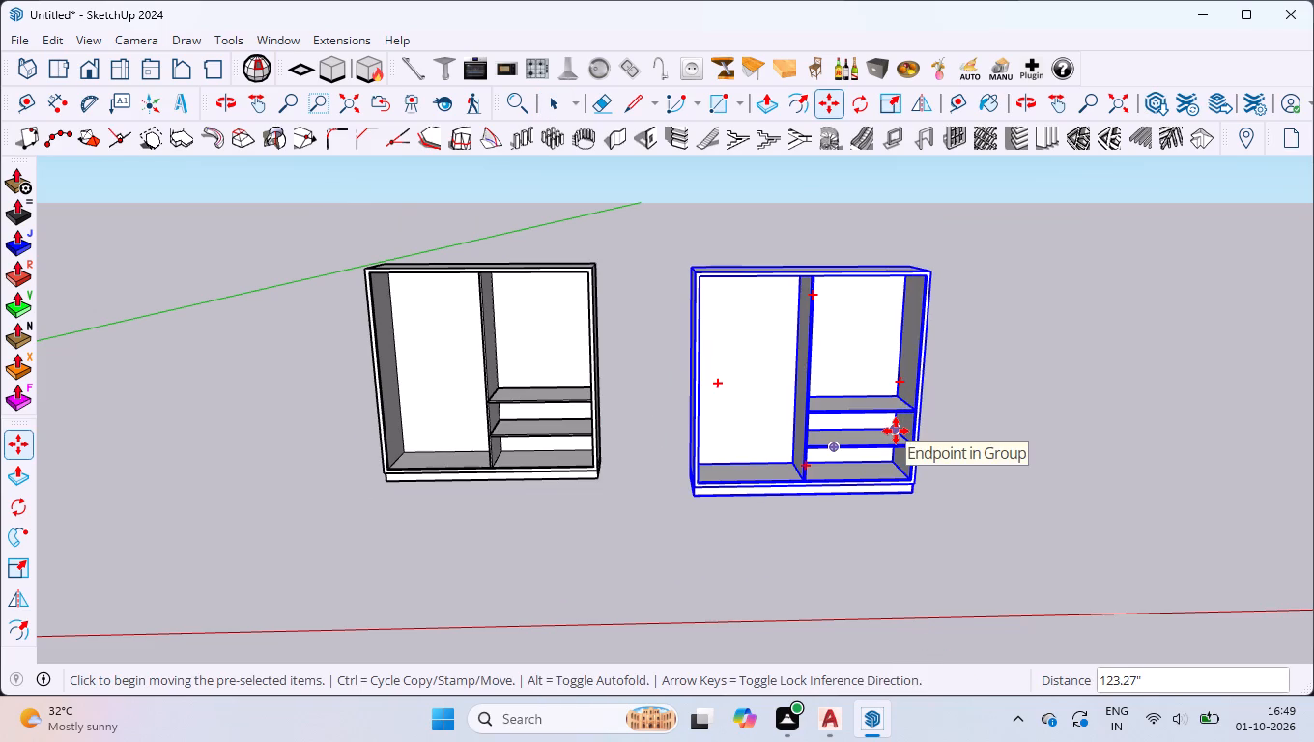
{"action": "key", "text": "space"}
Delete both shelves from the right compartment of the copied cabinet.
{"action": "scroll", "coordinate": [896, 431], "scroll_direction": "up", "scroll_amount": 7}
{"action": "left_click", "coordinate": [1044, 401]}
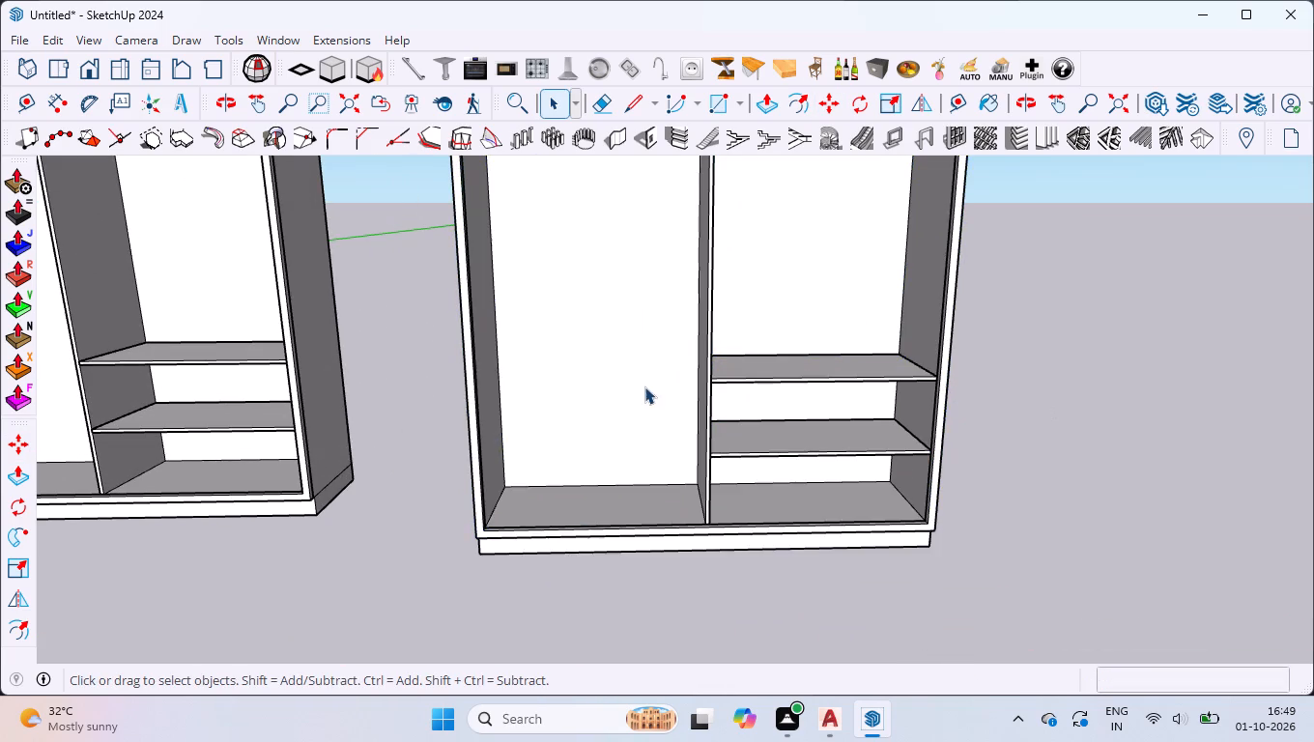
{"action": "scroll", "coordinate": [644, 386], "scroll_direction": "up", "scroll_amount": 1}
{"action": "scroll", "coordinate": [771, 391], "scroll_direction": "up", "scroll_amount": 2}
{"action": "left_click", "coordinate": [773, 380]}
{"action": "key", "text": "Delete"}
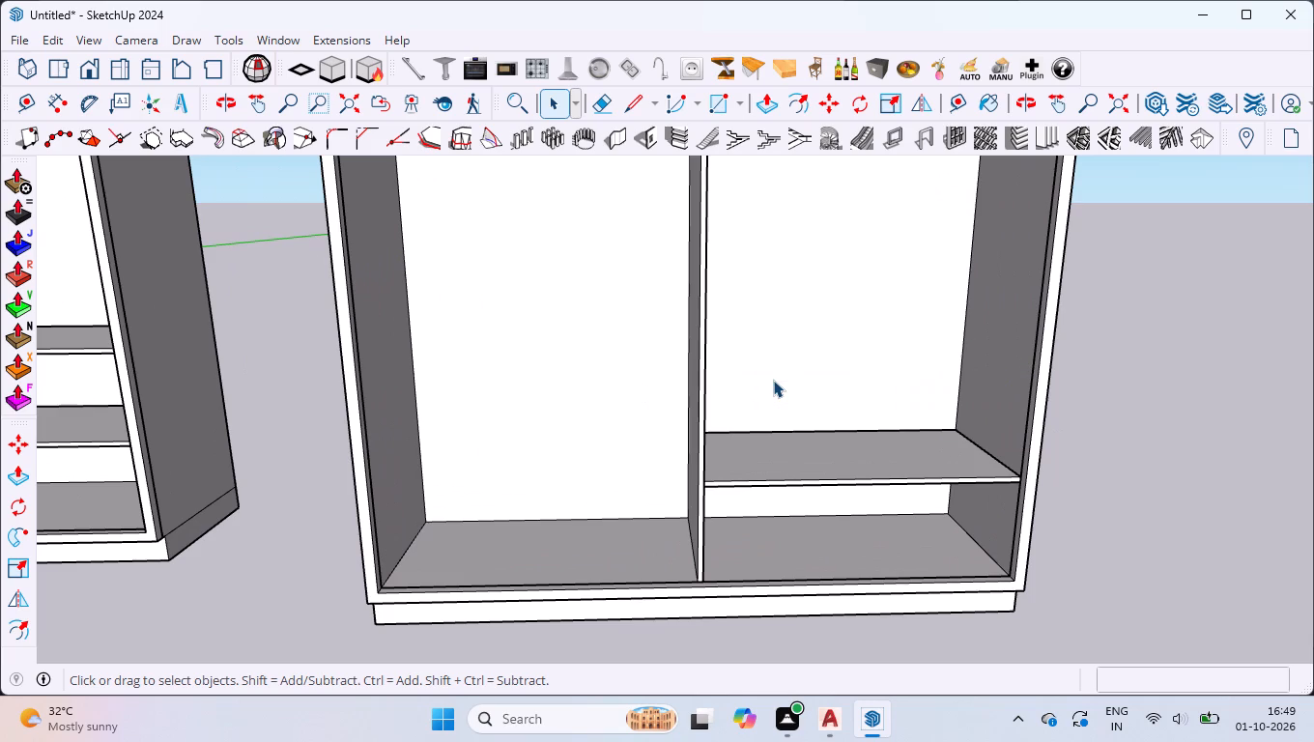
{"action": "left_click", "coordinate": [763, 448]}
{"action": "key", "text": "Delete"}
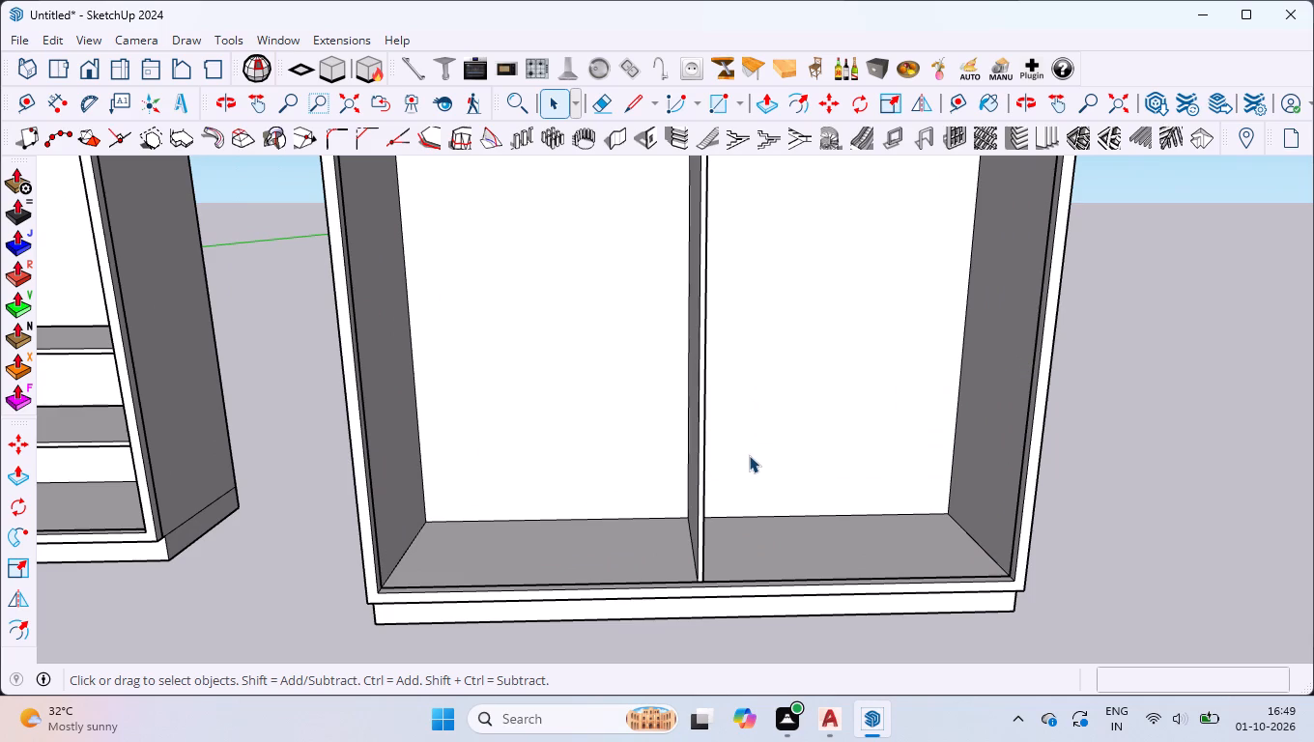
Inside the copied cabinet's group, stack horizontal guides on the back panel at 1'1" above the floor edge, 18 mm higher, and another 1'1" higher.
{"action": "scroll", "coordinate": [788, 529], "scroll_direction": "up", "scroll_amount": 1}
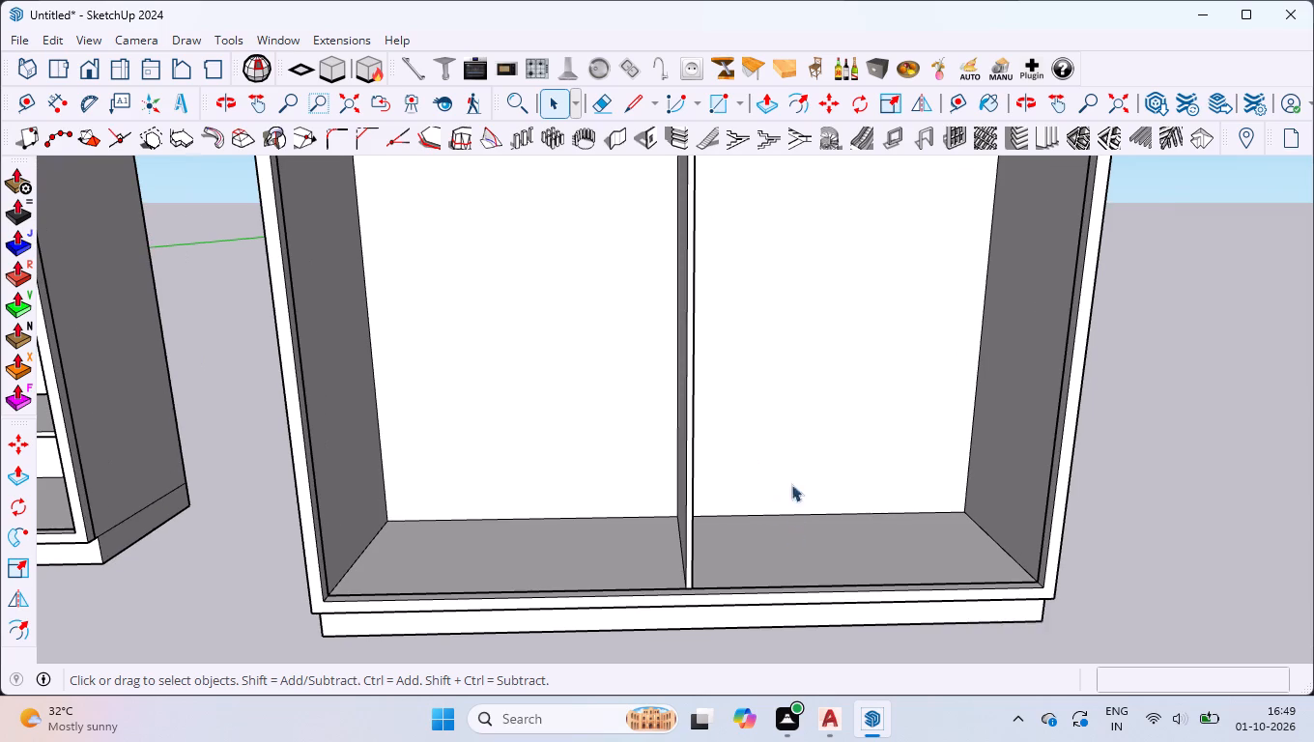
{"action": "left_click", "coordinate": [814, 401]}
{"action": "double_click", "coordinate": [814, 400]}
{"action": "scroll", "coordinate": [806, 426], "scroll_direction": "up", "scroll_amount": 3}
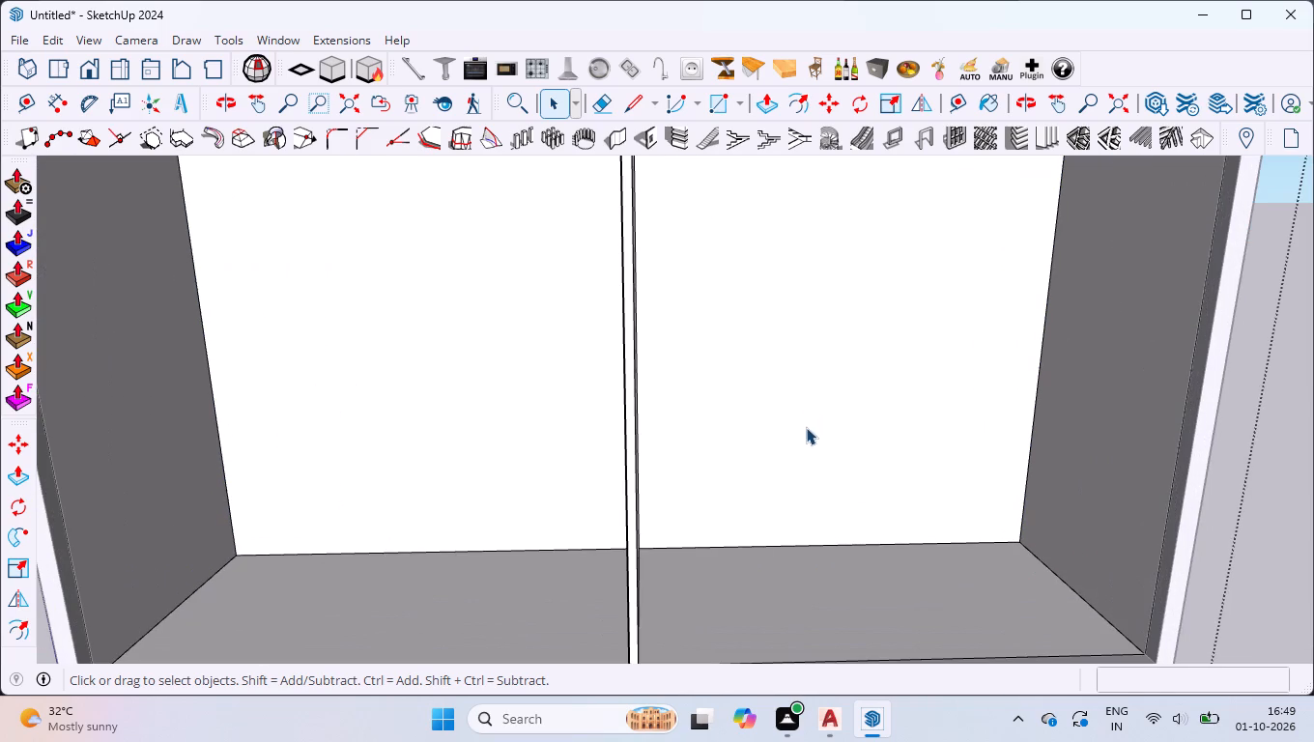
{"action": "key", "text": "t"}
{"action": "left_click", "coordinate": [816, 548]}
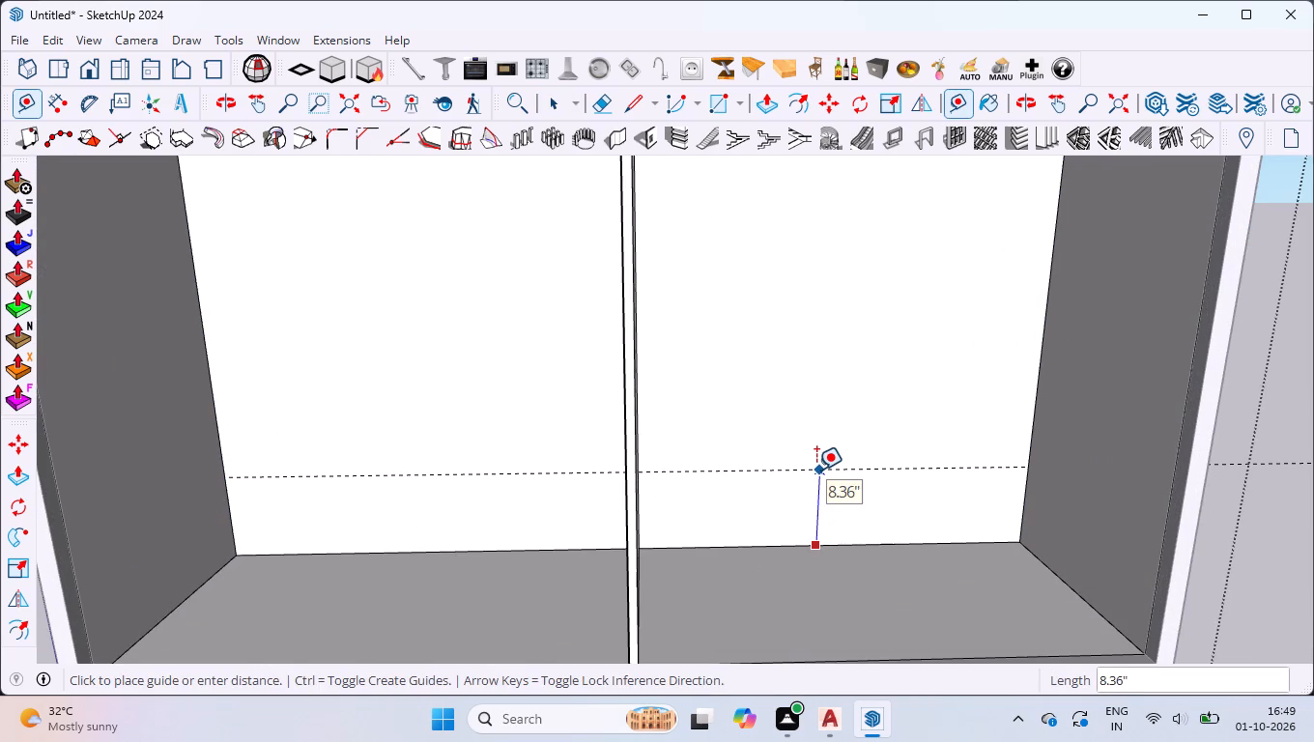
{"action": "type", "text": "1'1"}
{"action": "key", "text": "Return"}
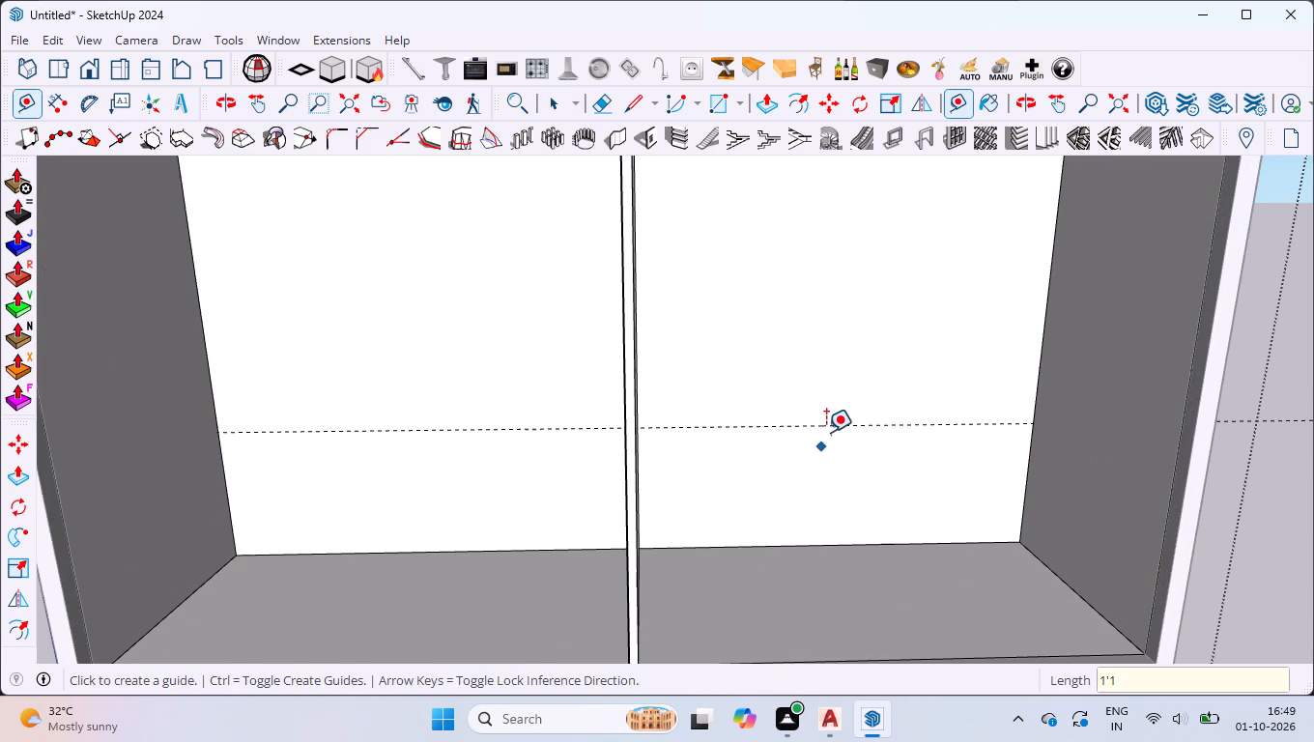
{"action": "left_click", "coordinate": [830, 426]}
{"action": "type", "text": "18MM"}
{"action": "key", "text": "Return"}
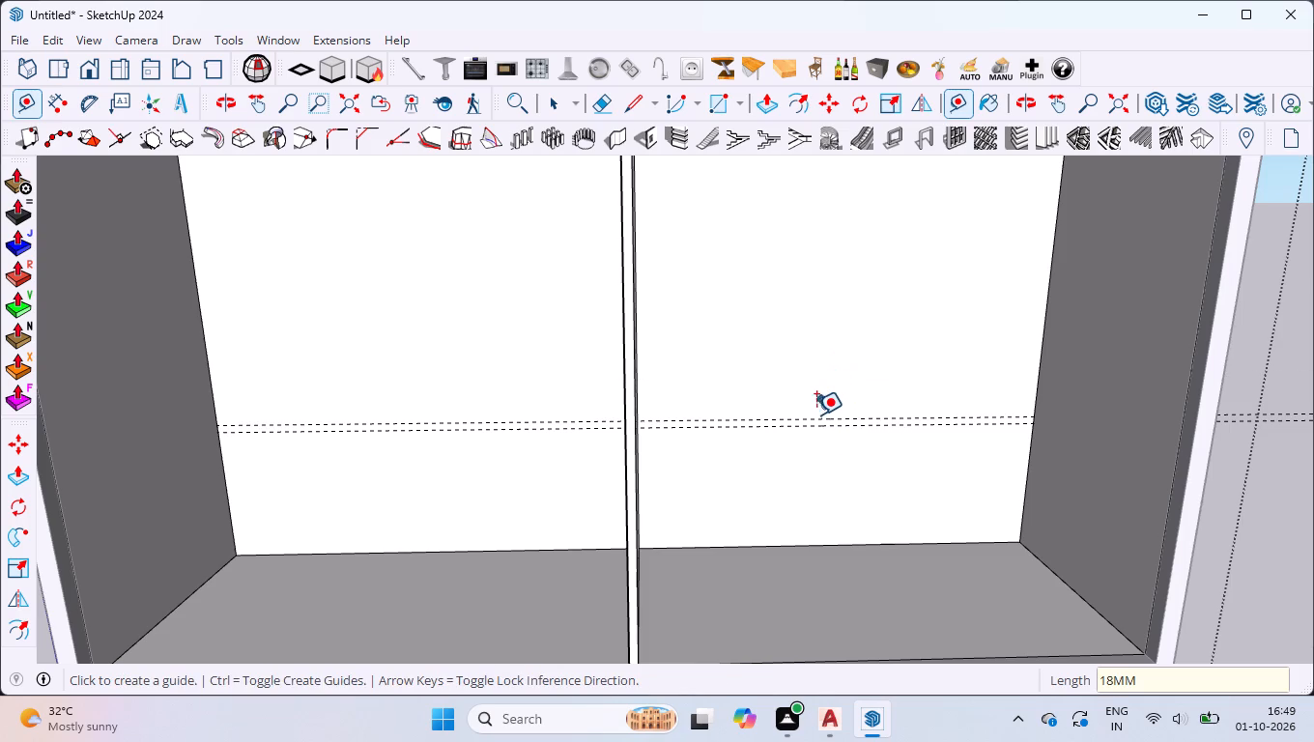
{"action": "left_click", "coordinate": [816, 414]}
{"action": "type", "text": "1'1"}
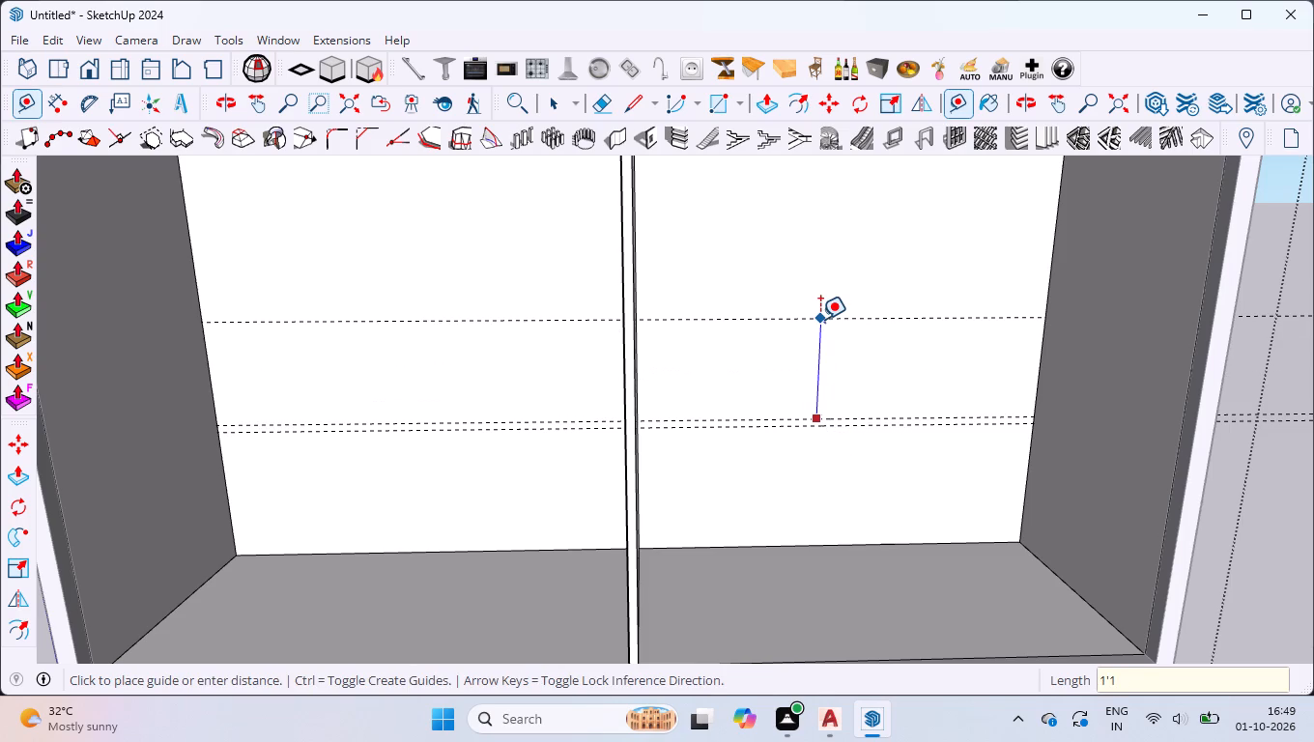
{"action": "key", "text": "Return"}
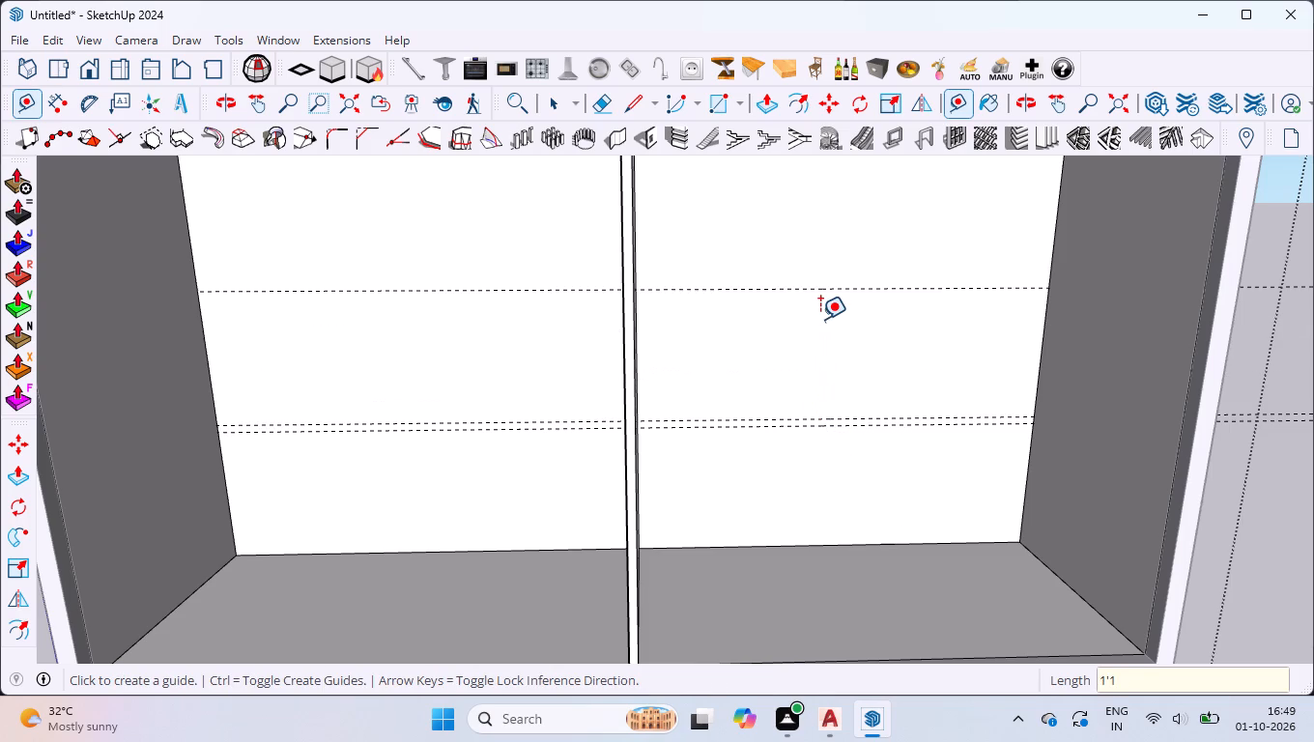
{"action": "key", "text": "space"}
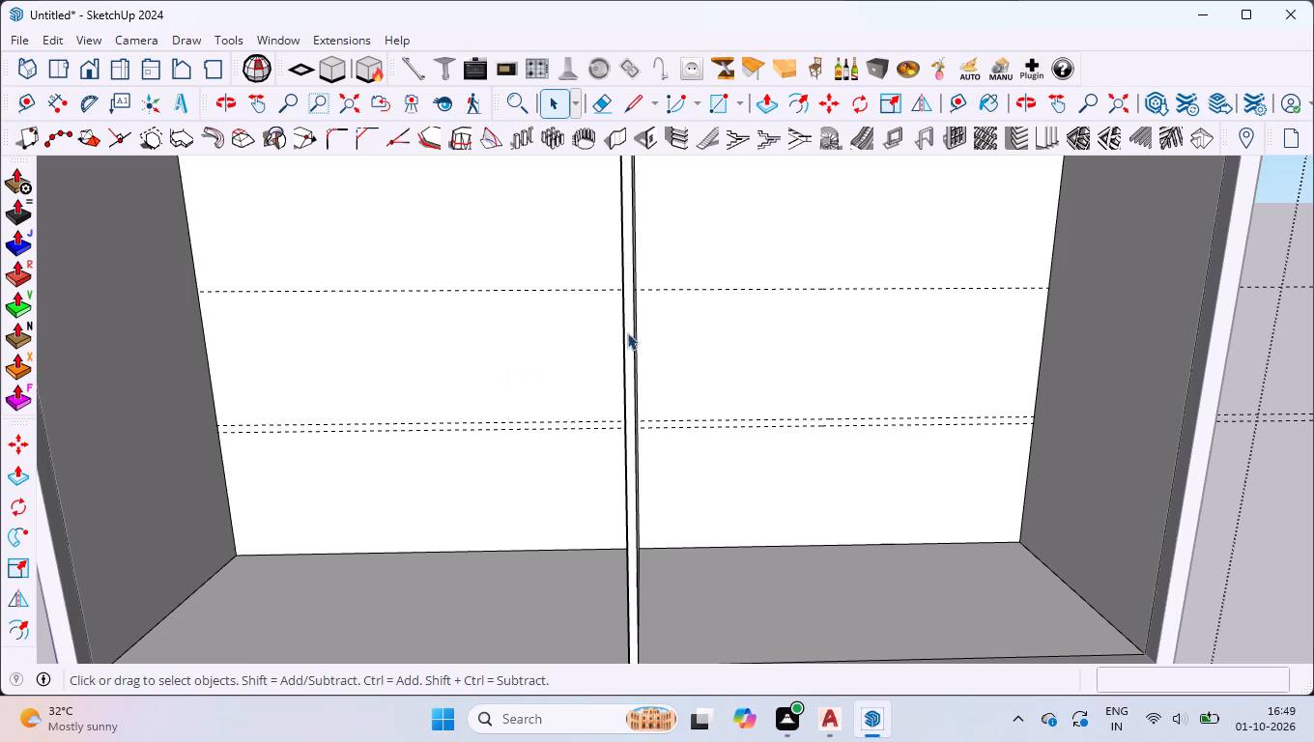
Erase the central partition's front edges and side faces in the copied cabinet.
{"action": "left_click", "coordinate": [630, 331]}
{"action": "double_click", "coordinate": [630, 331]}
{"action": "left_click", "coordinate": [630, 331]}
{"action": "scroll", "coordinate": [202, 394], "scroll_direction": "up", "scroll_amount": 1}
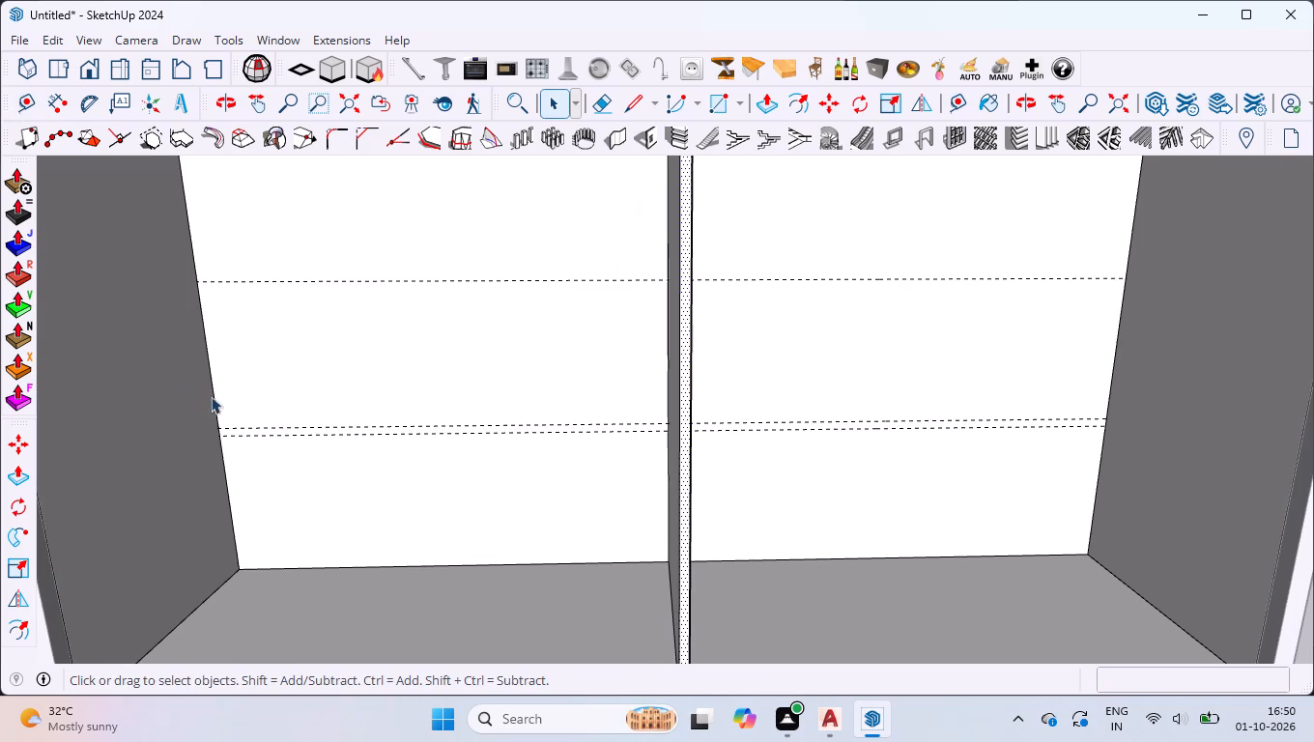
{"action": "scroll", "coordinate": [671, 460], "scroll_direction": "down", "scroll_amount": 3}
{"action": "middle_click_drag", "start_coordinate": [671, 460], "coordinate": [796, 411]}
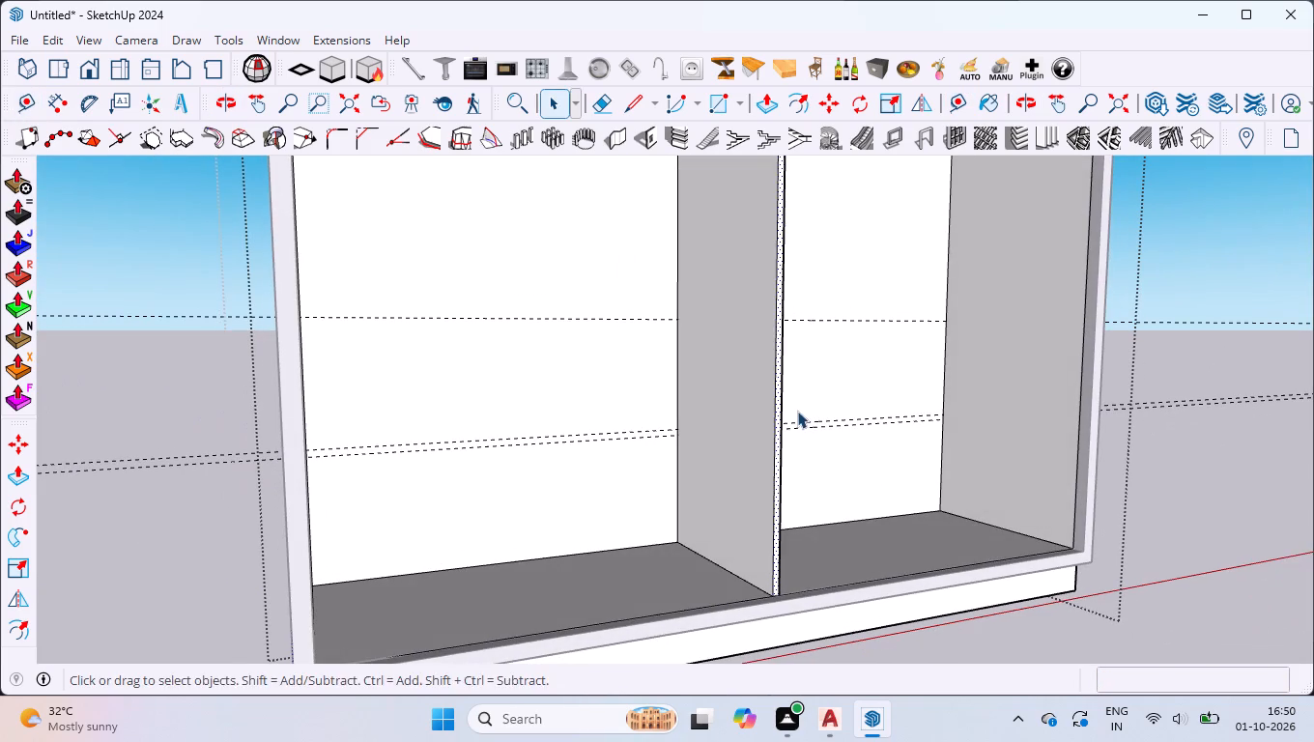
{"action": "key", "text": "e"}
{"action": "left_click_drag", "start_coordinate": [764, 417], "coordinate": [793, 378]}
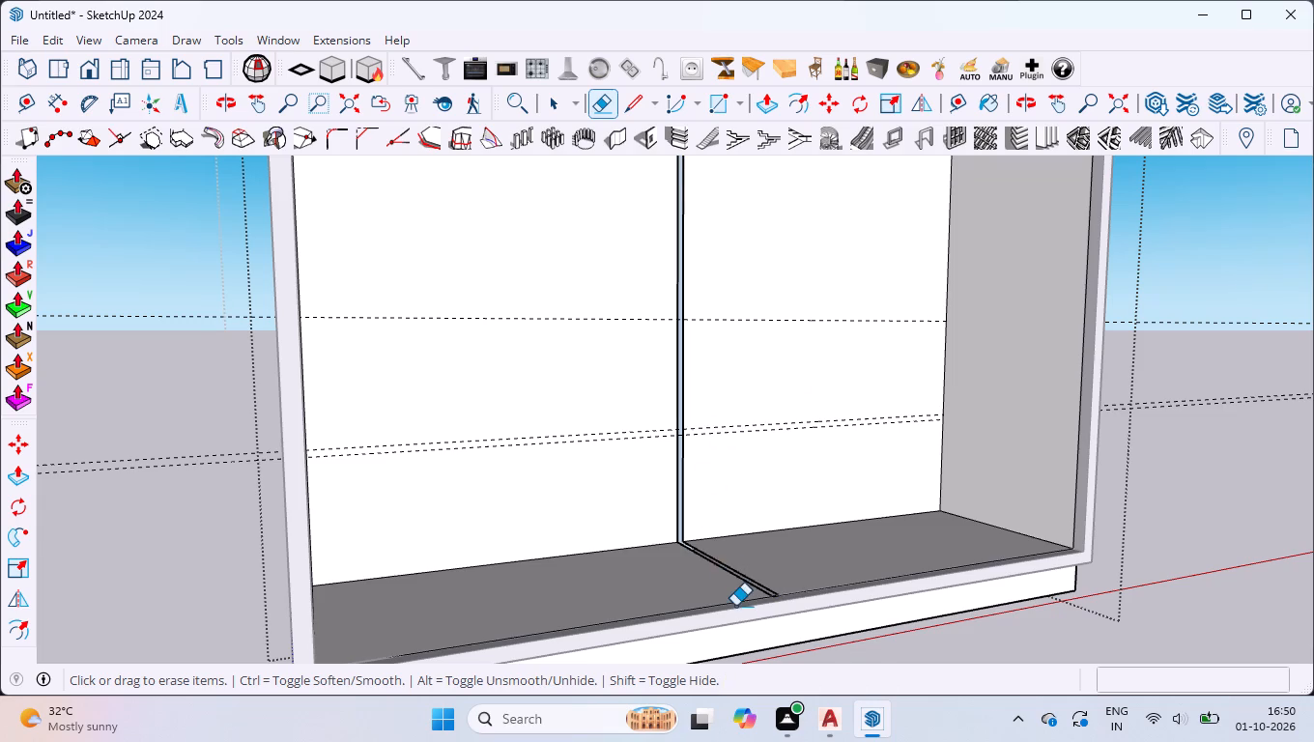
Draw a rectangle about 21.87" by 0.71" over the partition's slot in the underside of the copied cabinet's top panel.
{"action": "scroll", "coordinate": [735, 606], "scroll_direction": "up", "scroll_amount": 6}
{"action": "middle_click_drag", "start_coordinate": [747, 573], "coordinate": [631, 637]}
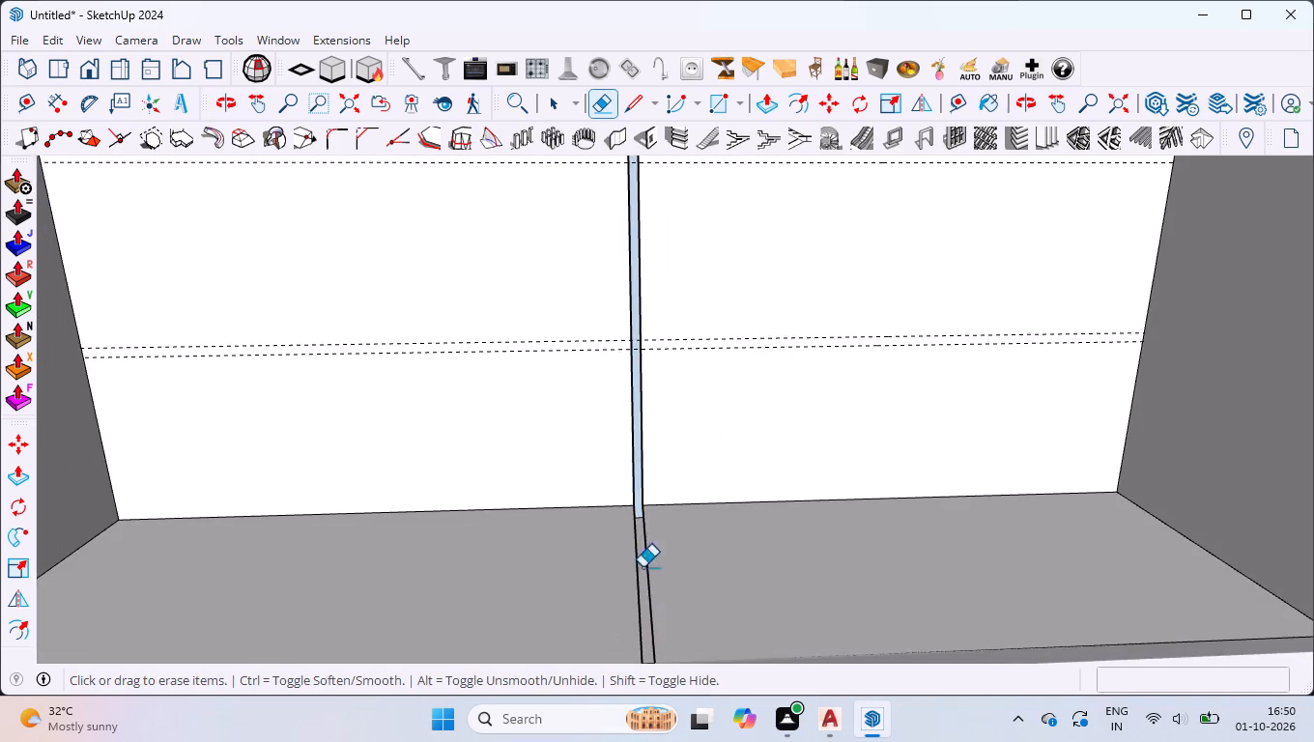
{"action": "scroll", "coordinate": [638, 539], "scroll_direction": "down", "scroll_amount": 7}
{"action": "scroll", "coordinate": [659, 629], "scroll_direction": "down", "scroll_amount": 5}
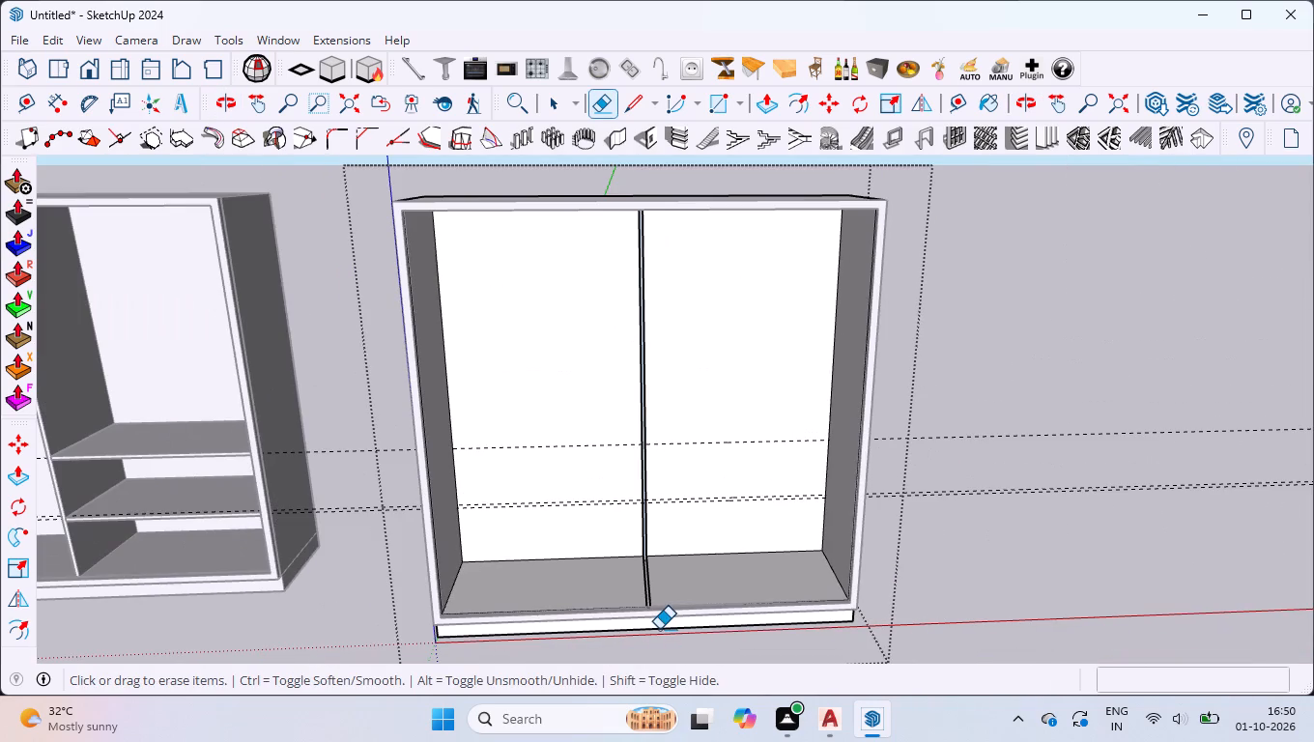
{"action": "key", "text": "r"}
{"action": "scroll", "coordinate": [750, 383], "scroll_direction": "up", "scroll_amount": 1}
{"action": "middle_click_drag", "start_coordinate": [750, 383], "coordinate": [741, 248]}
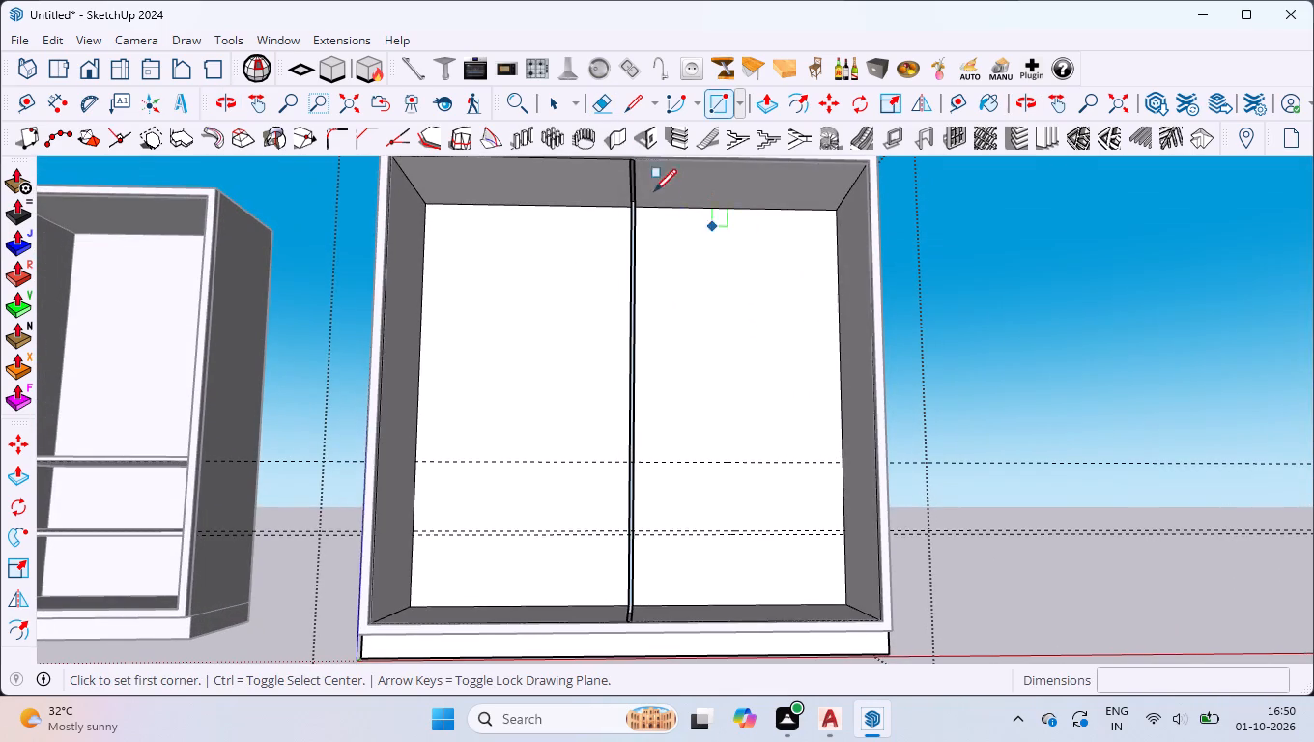
{"action": "scroll", "coordinate": [638, 273], "scroll_direction": "down", "scroll_amount": 3}
{"action": "scroll", "coordinate": [614, 181], "scroll_direction": "up", "scroll_amount": 12}
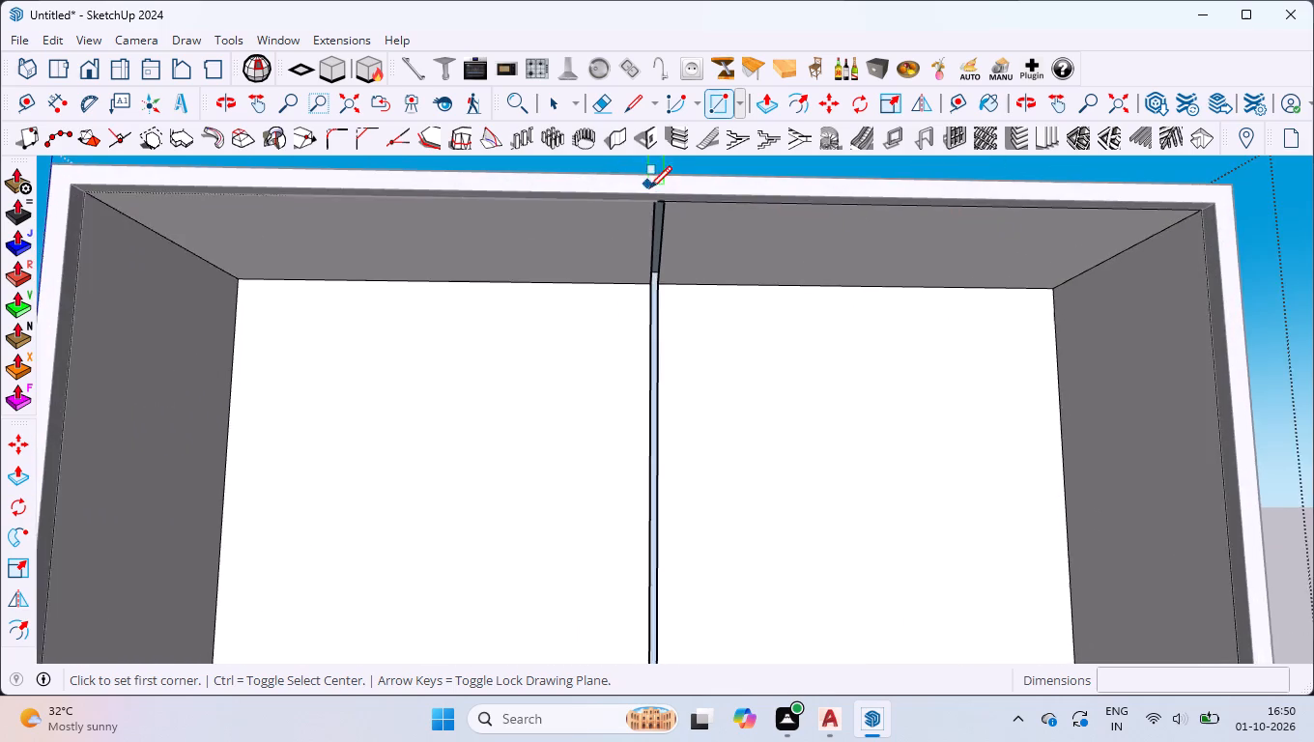
{"action": "middle_click_drag", "start_coordinate": [645, 182], "coordinate": [664, 103]}
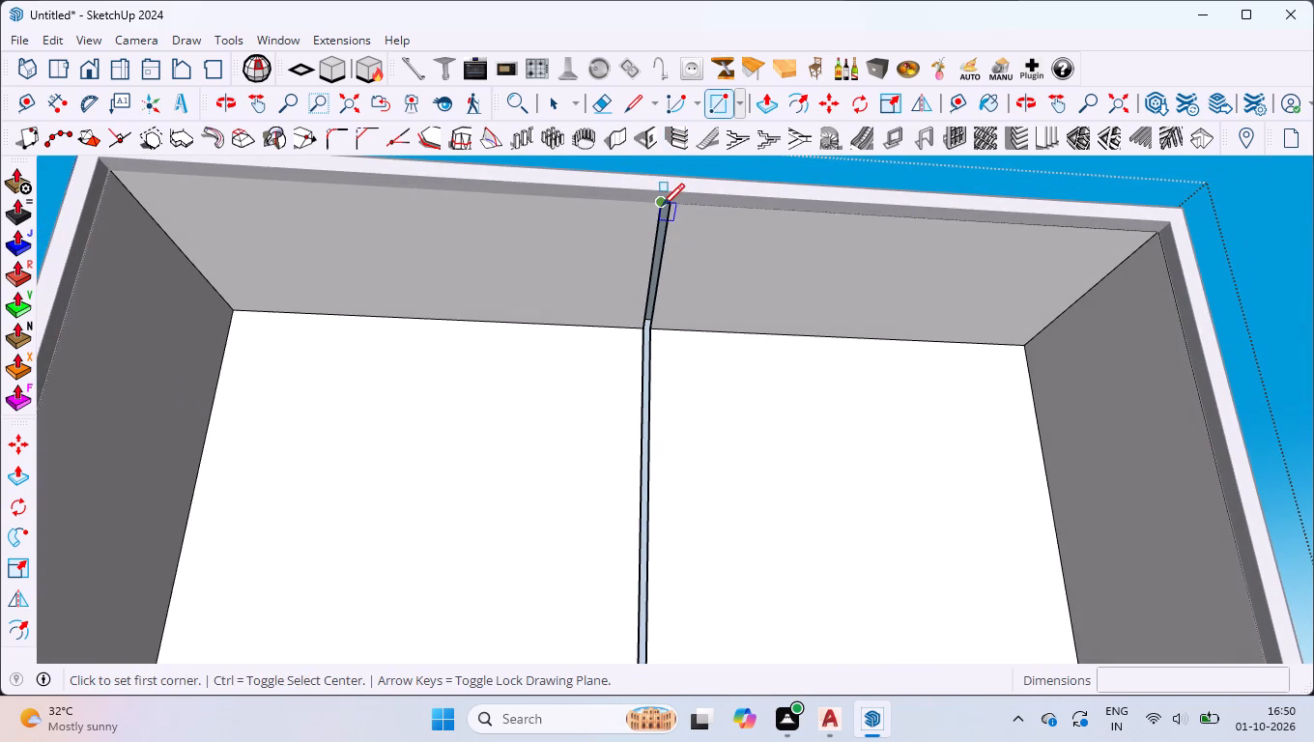
{"action": "left_click", "coordinate": [661, 204]}
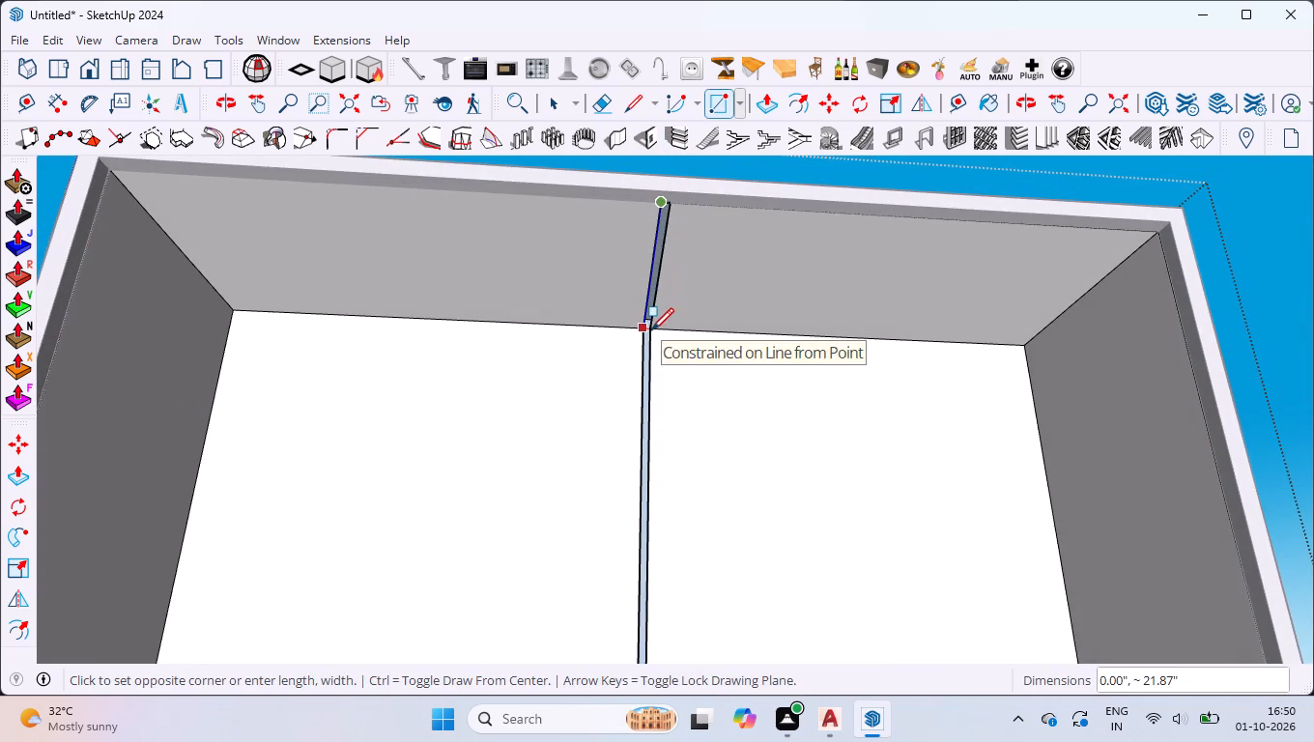
{"action": "scroll", "coordinate": [651, 328], "scroll_direction": "up", "scroll_amount": 9}
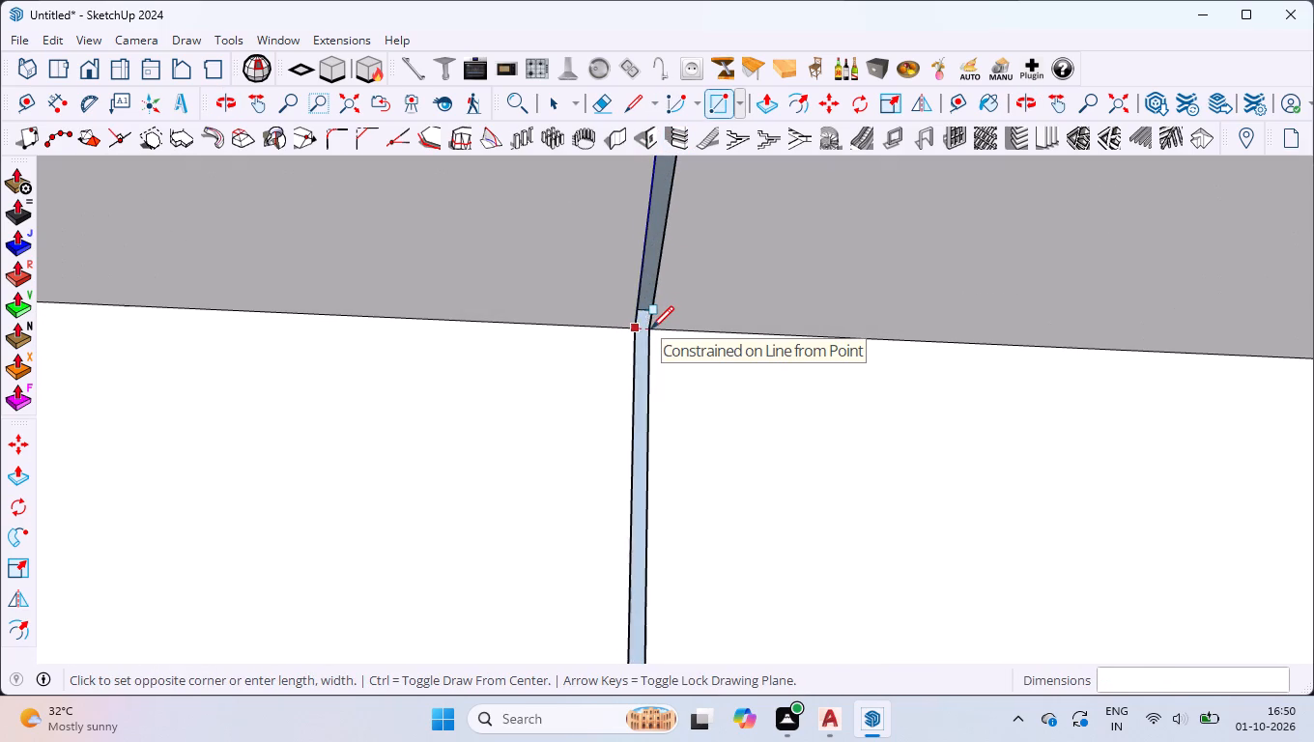
{"action": "scroll", "coordinate": [651, 328], "scroll_direction": "up", "scroll_amount": 7}
{"action": "left_click", "coordinate": [647, 328]}
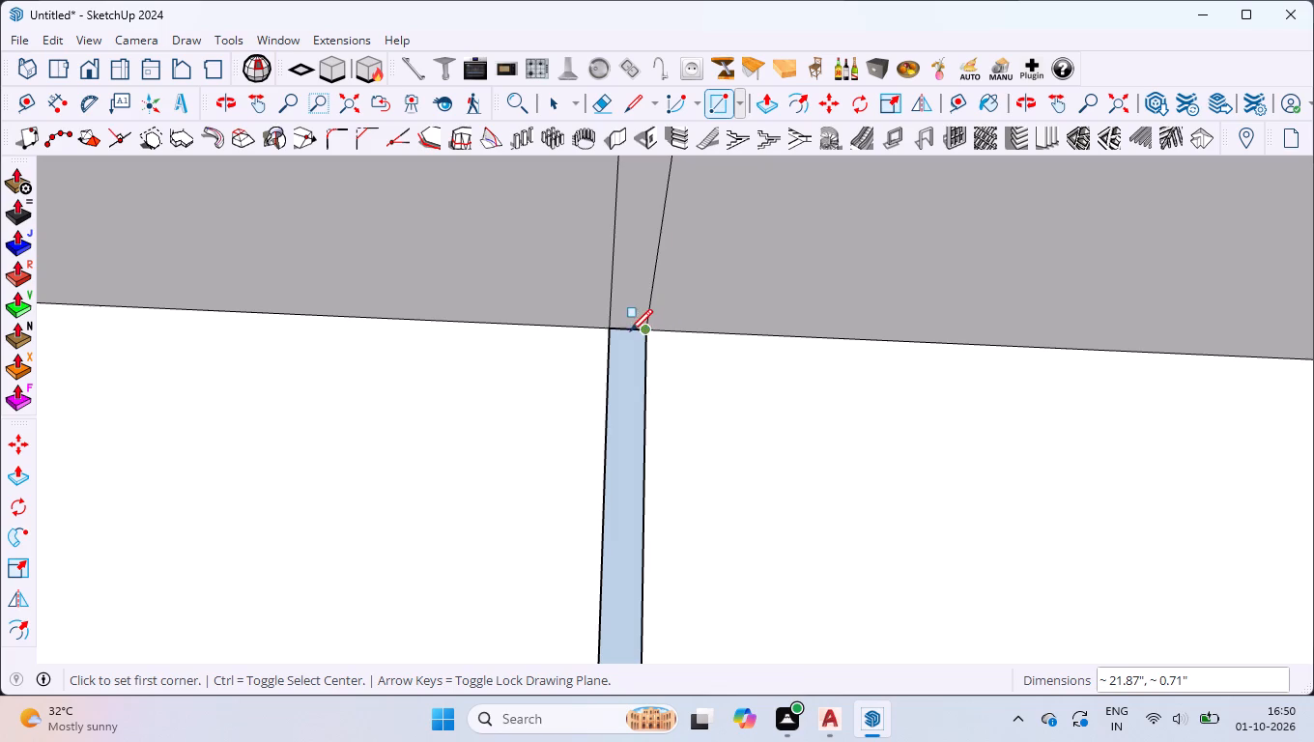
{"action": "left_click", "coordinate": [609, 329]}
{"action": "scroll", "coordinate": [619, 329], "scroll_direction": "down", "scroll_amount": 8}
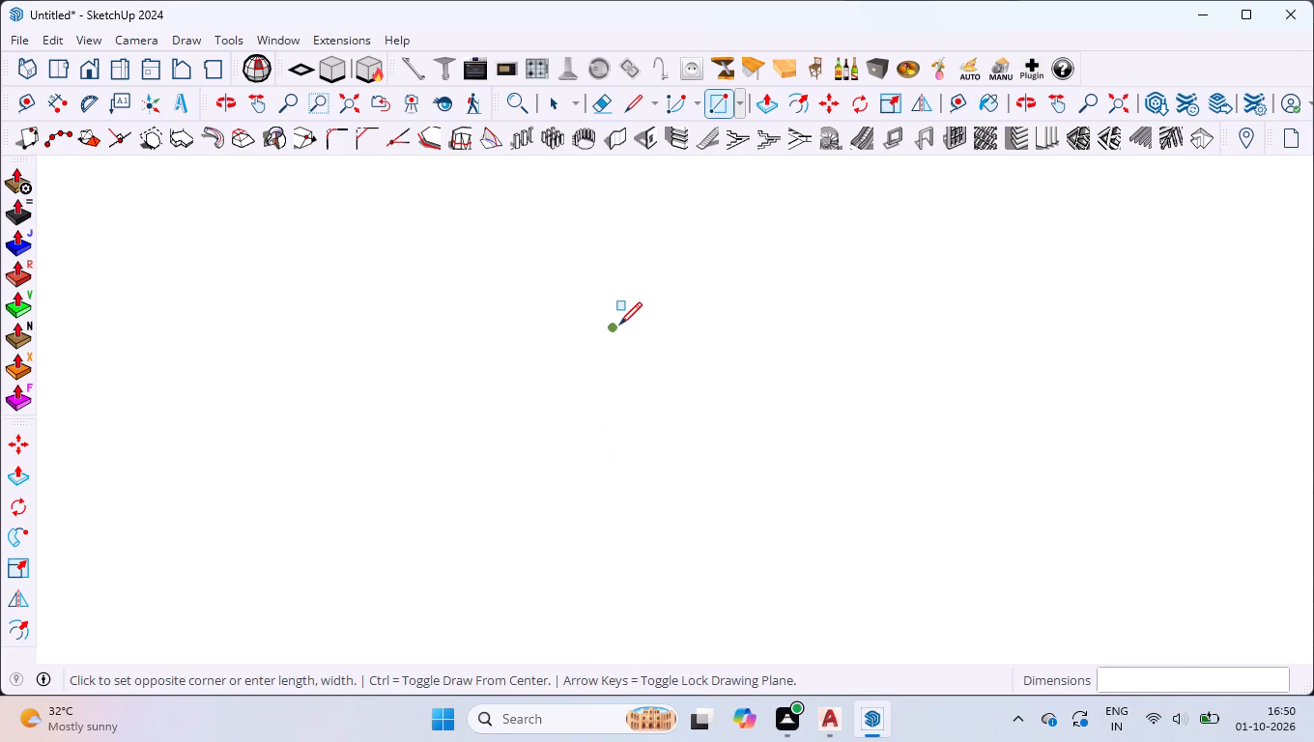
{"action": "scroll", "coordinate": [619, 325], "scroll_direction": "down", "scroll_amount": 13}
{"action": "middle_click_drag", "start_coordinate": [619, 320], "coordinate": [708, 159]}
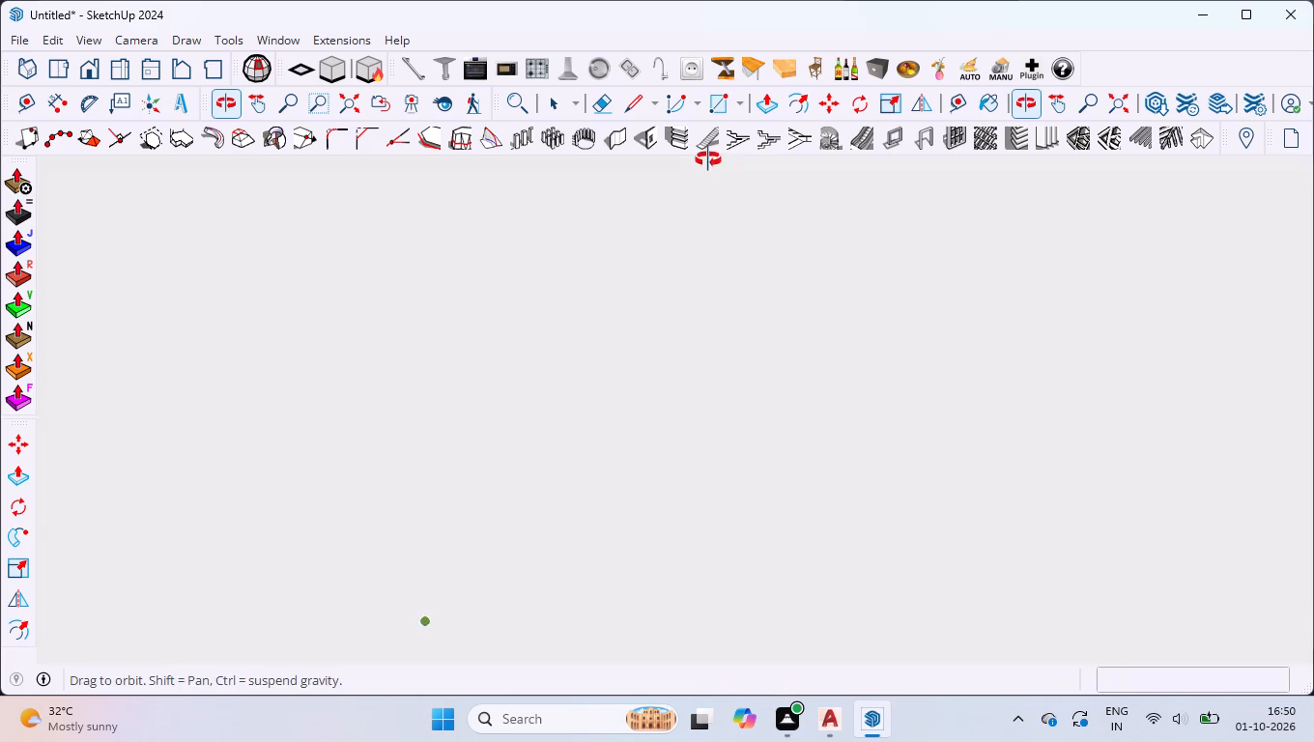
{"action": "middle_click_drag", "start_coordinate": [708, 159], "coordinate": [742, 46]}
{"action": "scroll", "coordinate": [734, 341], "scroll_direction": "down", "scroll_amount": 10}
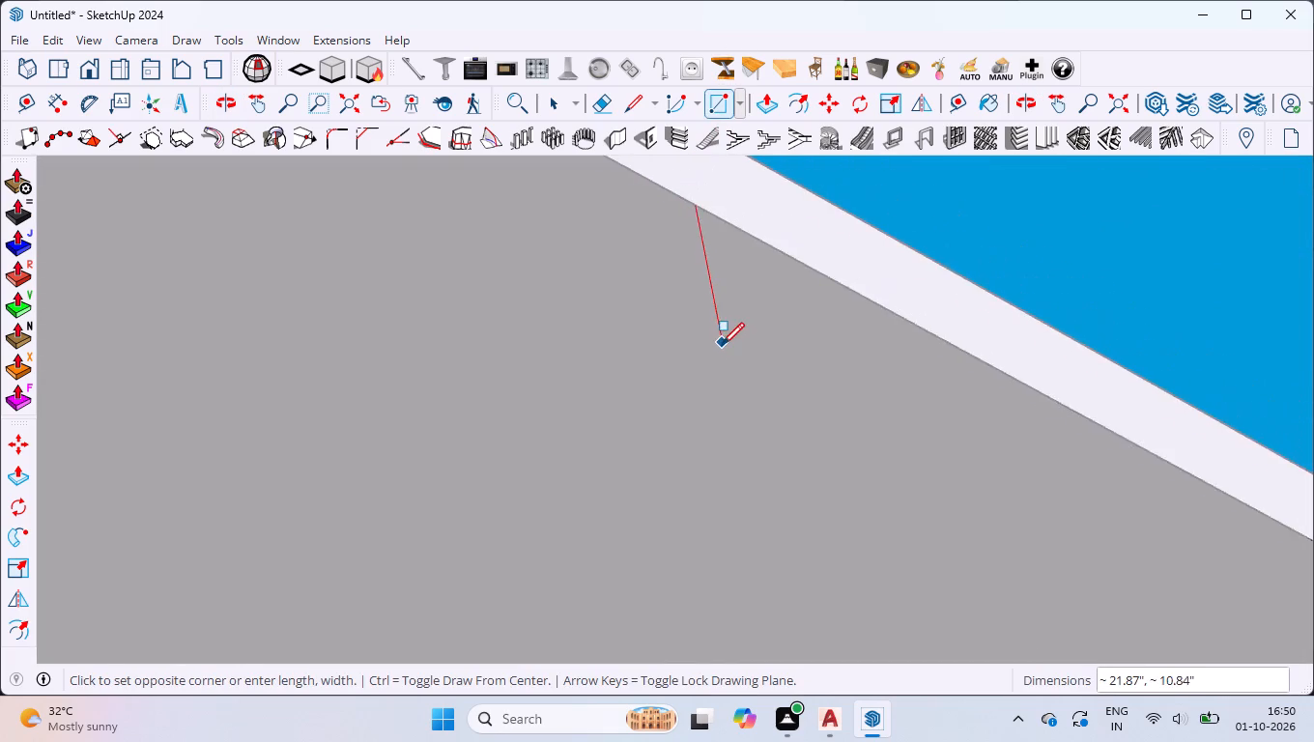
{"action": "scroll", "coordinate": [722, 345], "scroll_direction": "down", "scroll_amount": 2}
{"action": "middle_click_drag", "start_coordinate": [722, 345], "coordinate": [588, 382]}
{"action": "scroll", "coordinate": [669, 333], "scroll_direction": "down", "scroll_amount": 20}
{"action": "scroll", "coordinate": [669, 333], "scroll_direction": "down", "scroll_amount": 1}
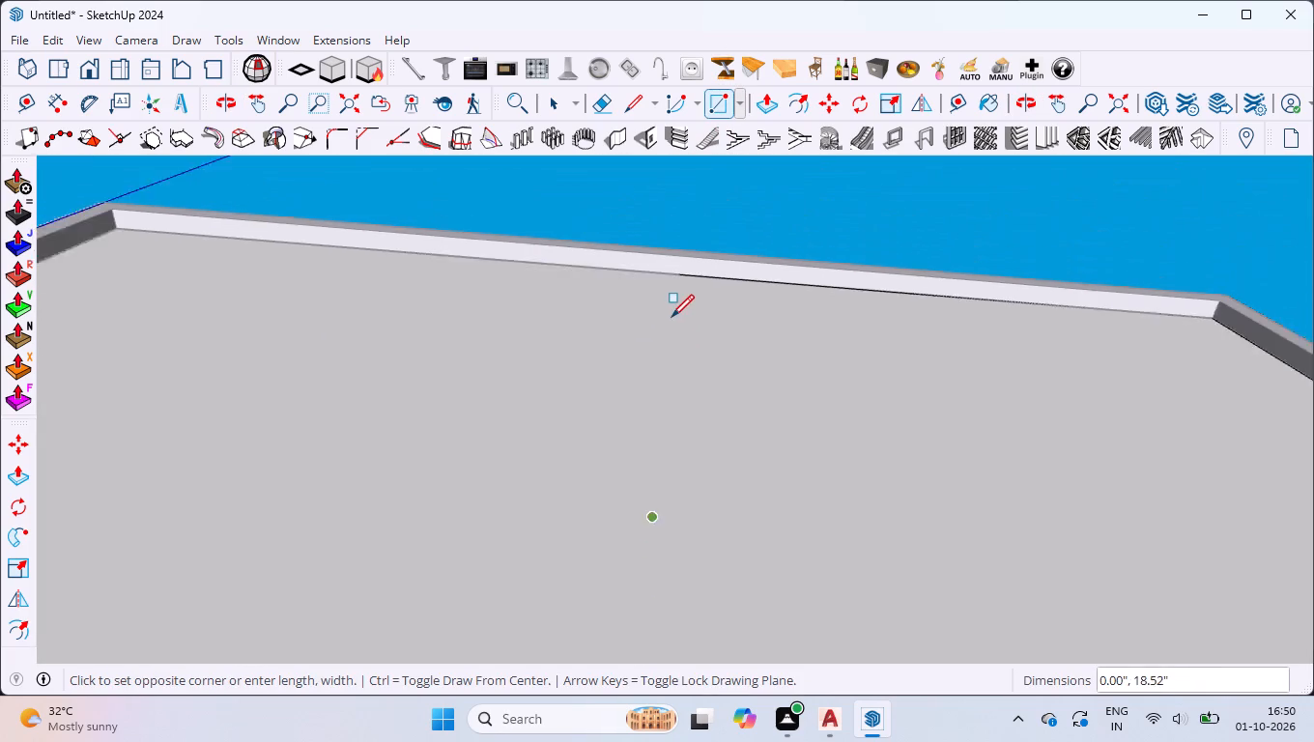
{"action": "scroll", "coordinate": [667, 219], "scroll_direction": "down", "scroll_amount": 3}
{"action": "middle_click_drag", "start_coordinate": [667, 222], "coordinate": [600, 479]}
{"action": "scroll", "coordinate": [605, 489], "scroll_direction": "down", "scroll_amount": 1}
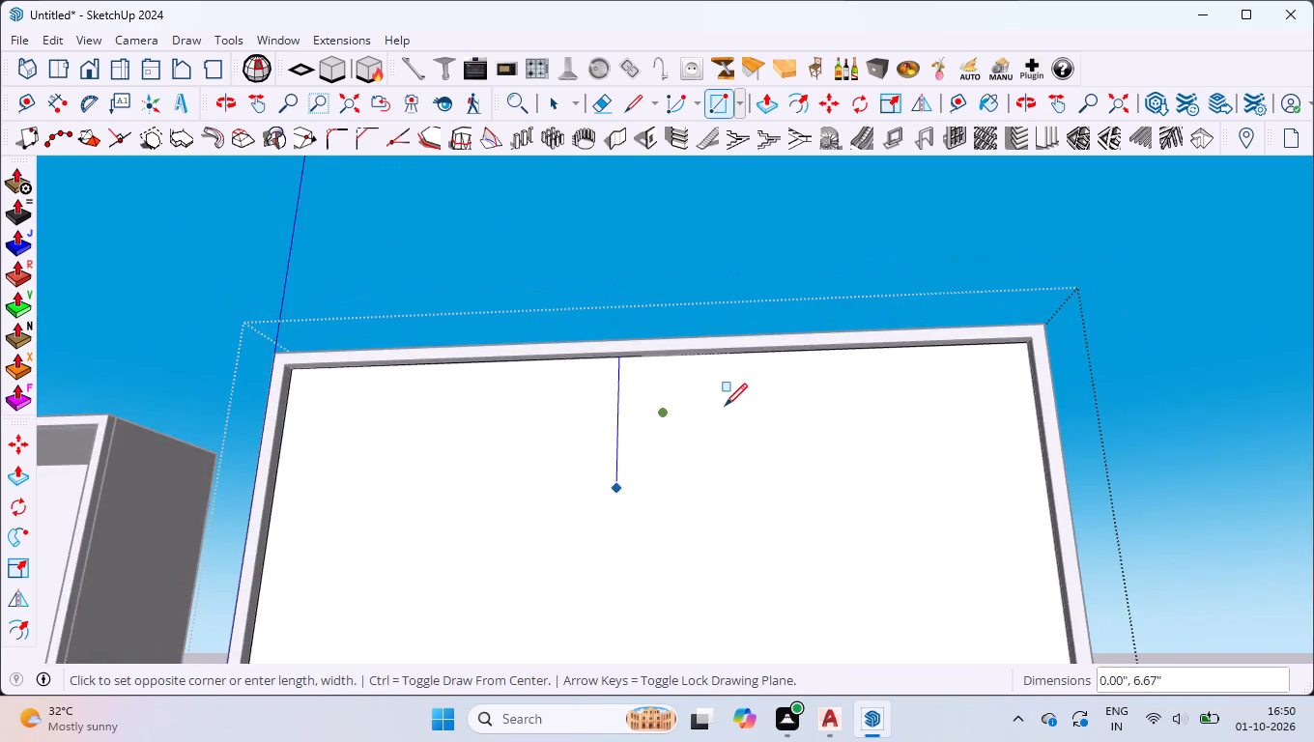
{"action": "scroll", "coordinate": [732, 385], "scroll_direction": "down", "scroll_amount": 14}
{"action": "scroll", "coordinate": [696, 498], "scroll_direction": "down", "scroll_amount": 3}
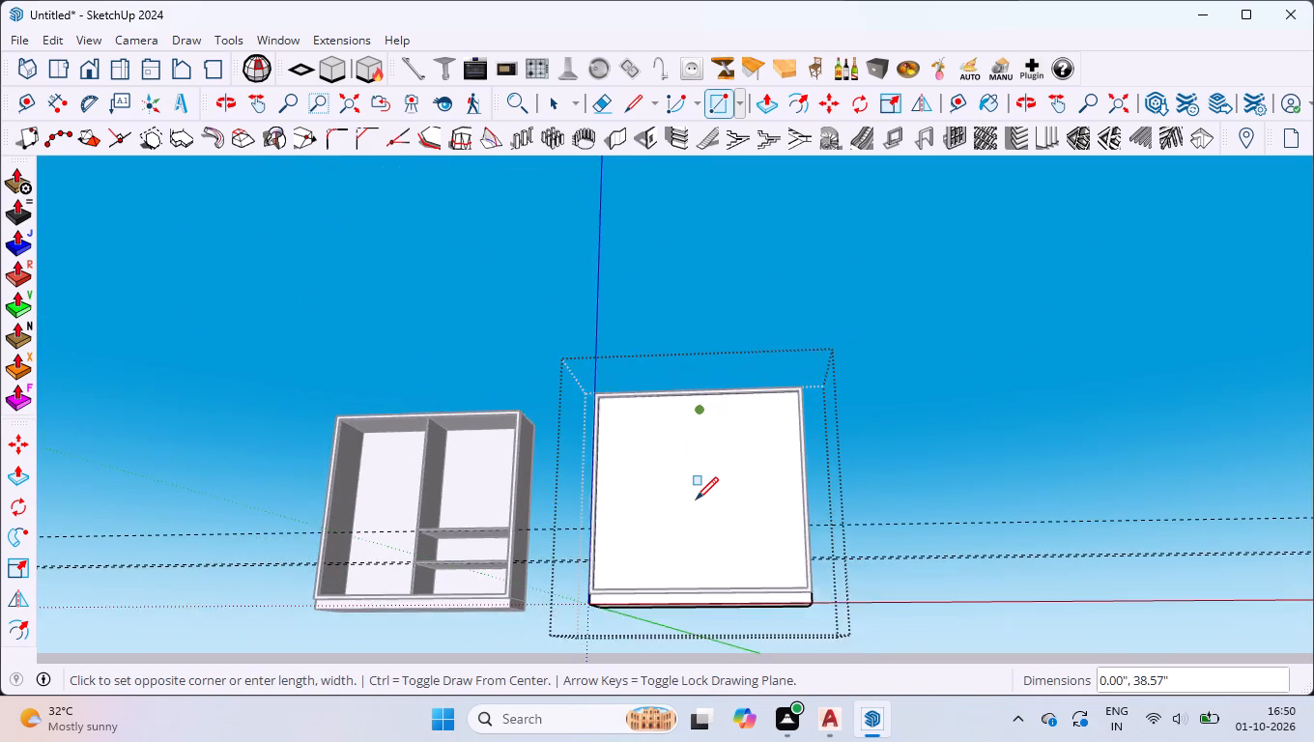
Undo the rectangle drawn over the partition's slot in the underside of the copied cabinet's top panel.
{"action": "key", "text": "ctrl+z"}
{"action": "key", "text": "ctrl+z"}
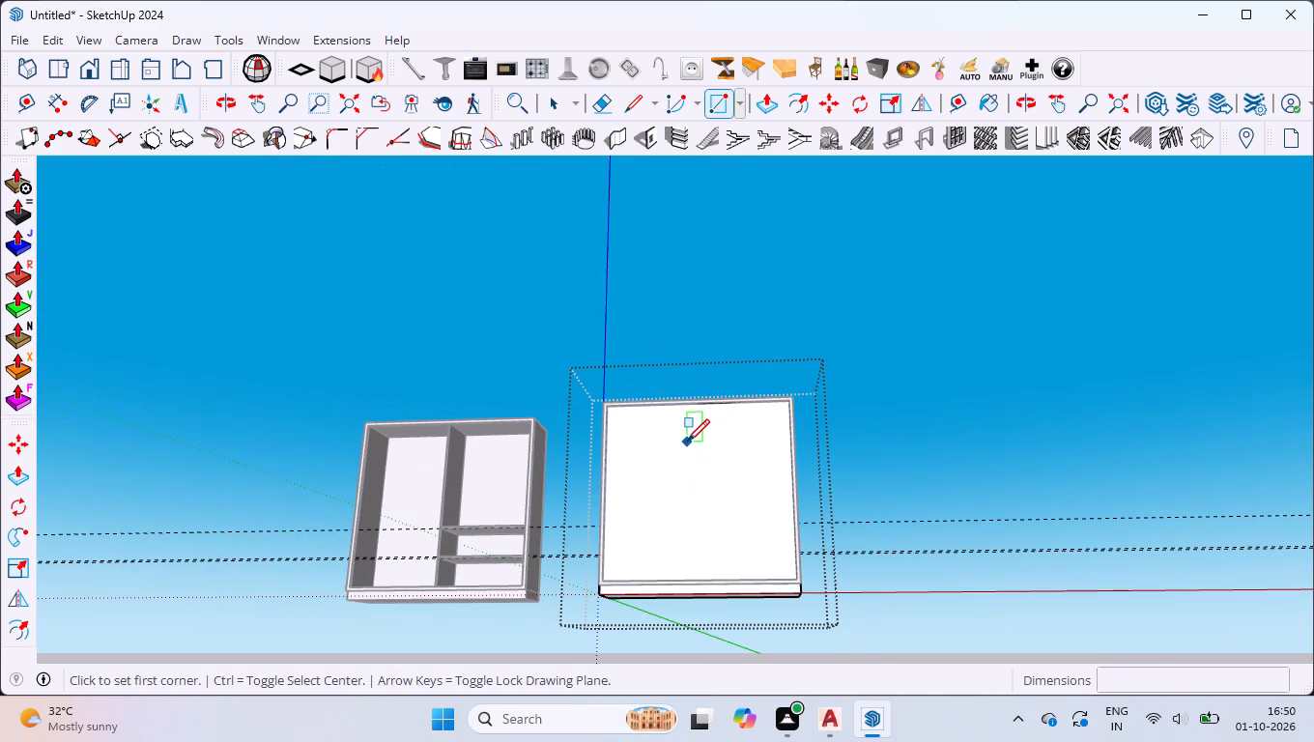
{"action": "key", "text": "ctrl+z"}
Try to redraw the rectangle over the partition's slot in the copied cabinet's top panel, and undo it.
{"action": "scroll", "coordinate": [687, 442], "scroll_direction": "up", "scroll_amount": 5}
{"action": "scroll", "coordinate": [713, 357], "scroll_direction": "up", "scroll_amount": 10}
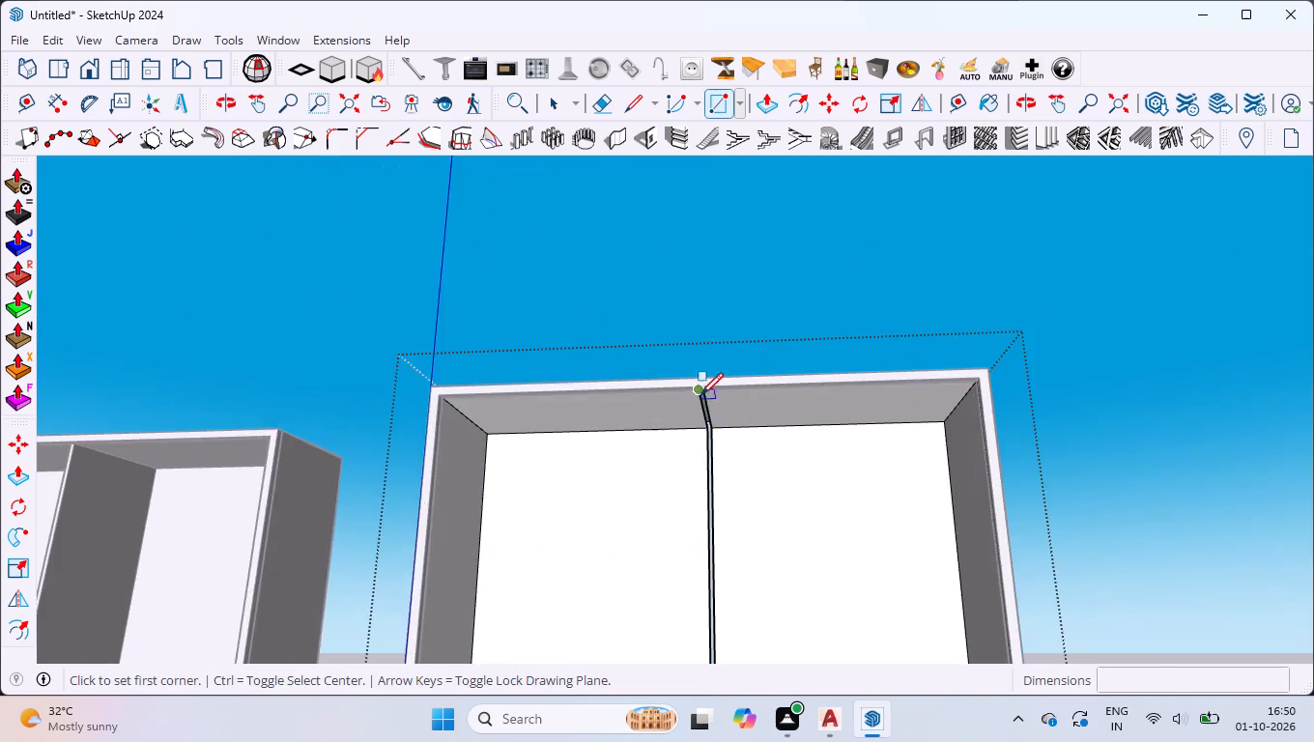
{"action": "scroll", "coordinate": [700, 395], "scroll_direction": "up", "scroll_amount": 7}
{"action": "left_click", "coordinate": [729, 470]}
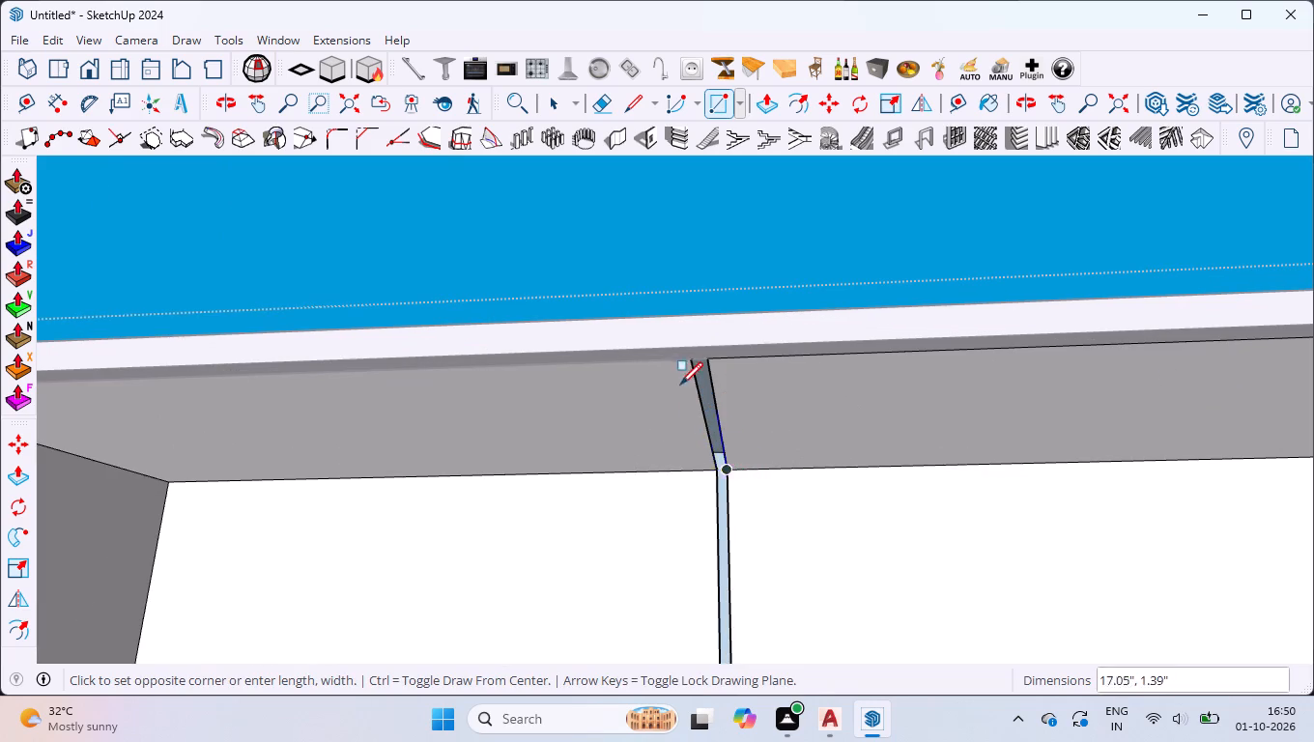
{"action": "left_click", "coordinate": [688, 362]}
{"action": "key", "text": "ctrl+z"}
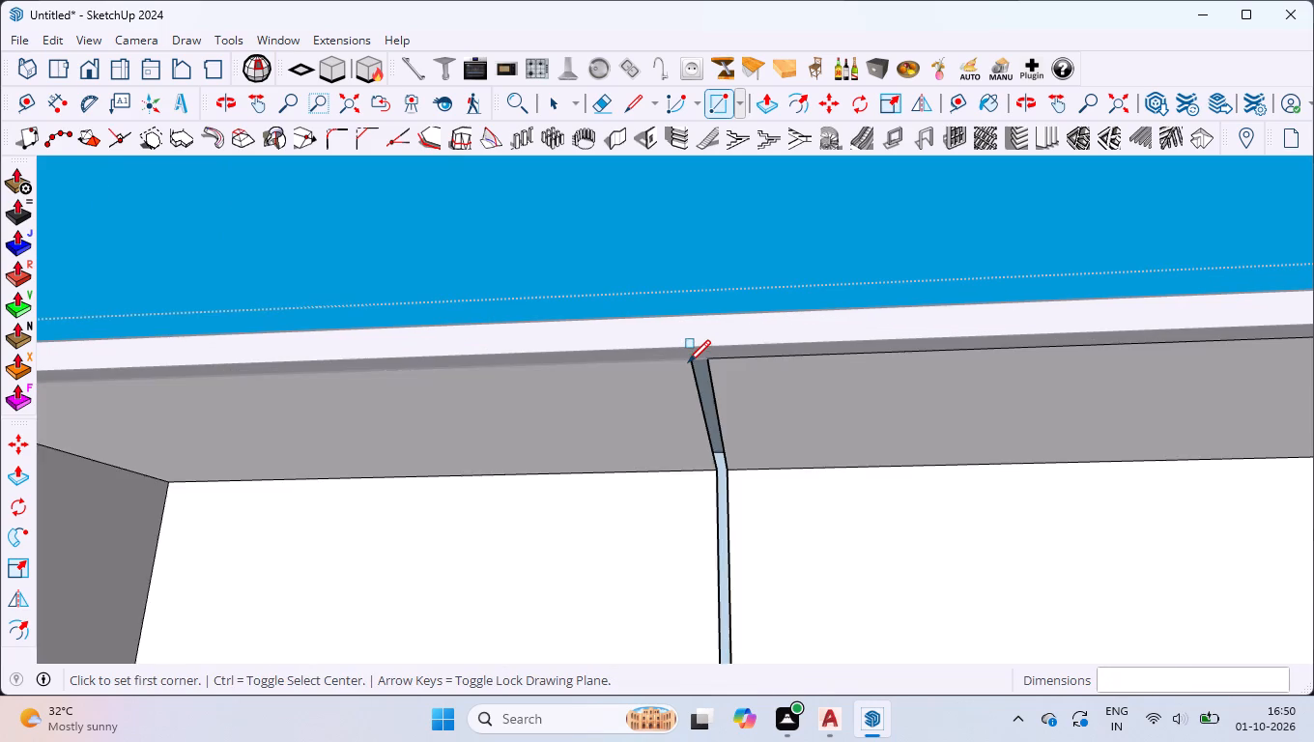
Undo the erasing of the copied cabinet's central partition and the two upper guides, and leave the cabinet's group.
{"action": "scroll", "coordinate": [688, 362], "scroll_direction": "down", "scroll_amount": 6}
{"action": "scroll", "coordinate": [690, 365], "scroll_direction": "down", "scroll_amount": 18}
{"action": "key", "text": "ctrl+z"}
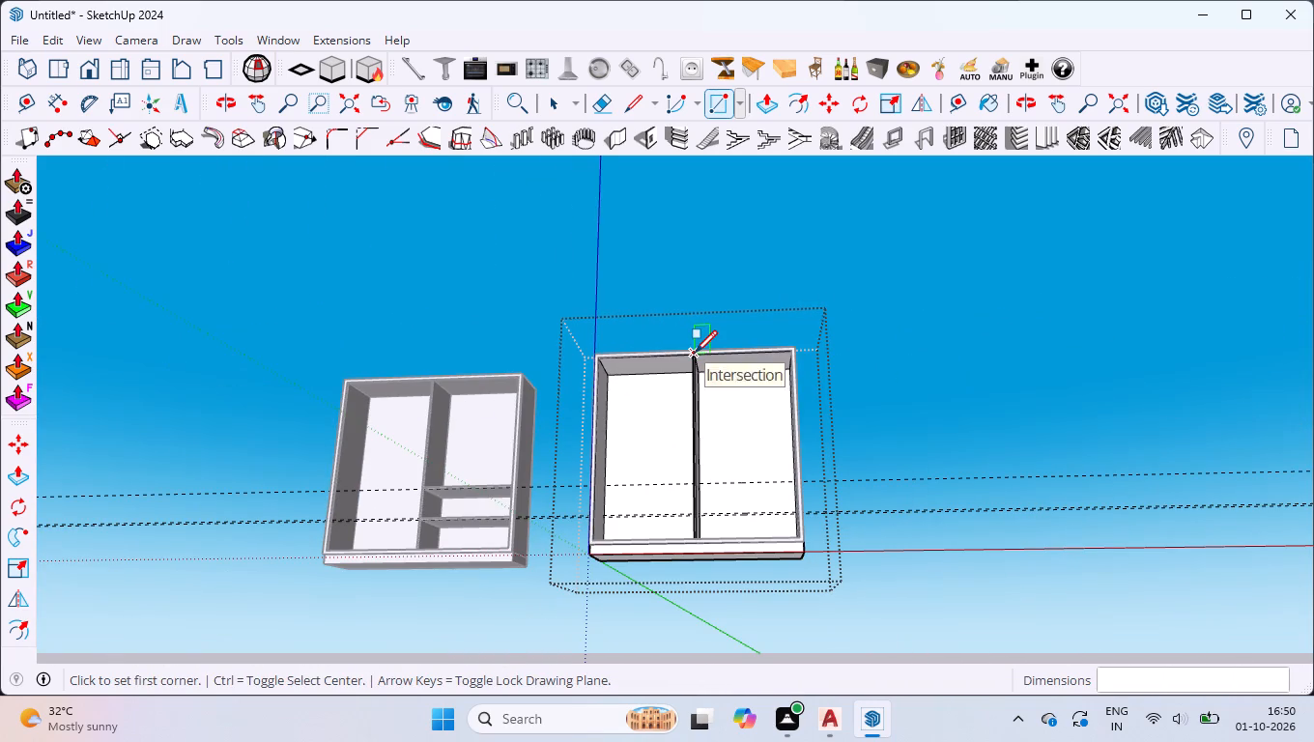
{"action": "key", "text": "ctrl+z"}
{"action": "scroll", "coordinate": [715, 446], "scroll_direction": "down", "scroll_amount": 5}
{"action": "middle_click_drag", "start_coordinate": [710, 446], "coordinate": [698, 575]}
{"action": "key", "text": "ctrl+z"}
{"action": "left_click", "coordinate": [882, 466]}
{"action": "key", "text": "space"}
{"action": "left_click", "coordinate": [872, 462]}
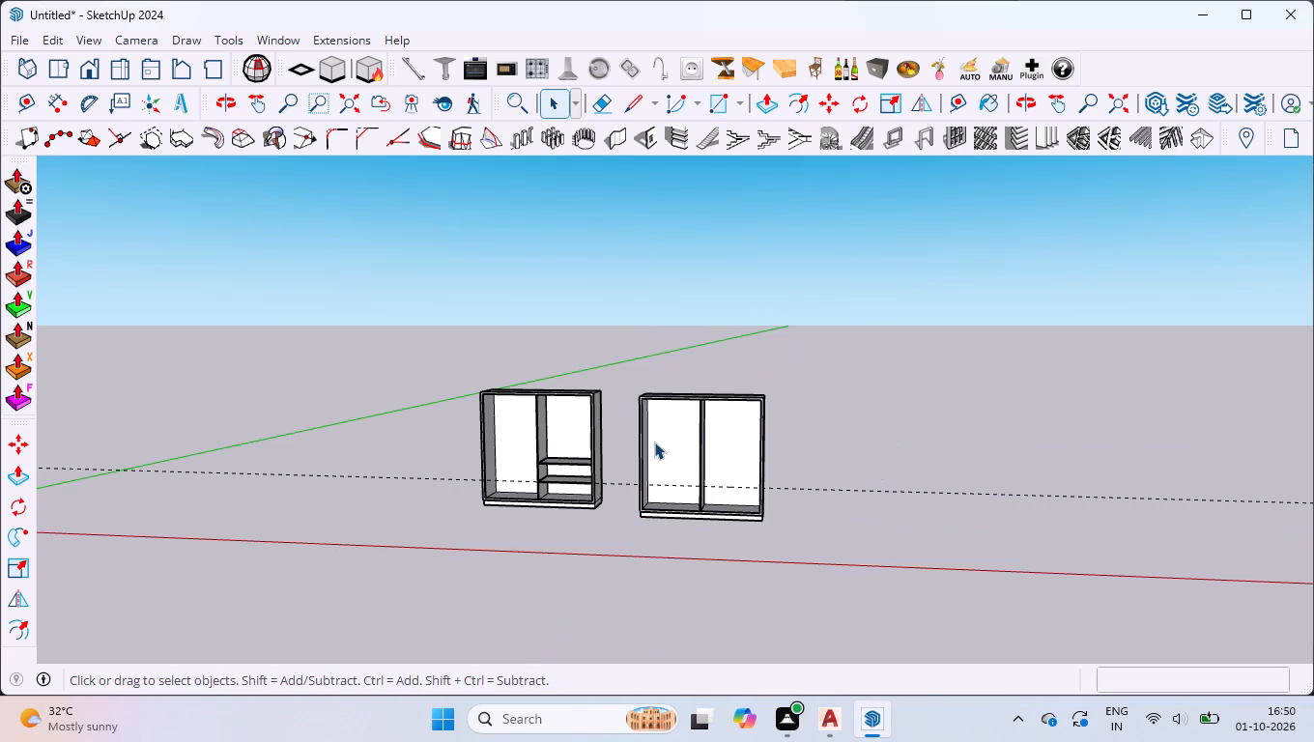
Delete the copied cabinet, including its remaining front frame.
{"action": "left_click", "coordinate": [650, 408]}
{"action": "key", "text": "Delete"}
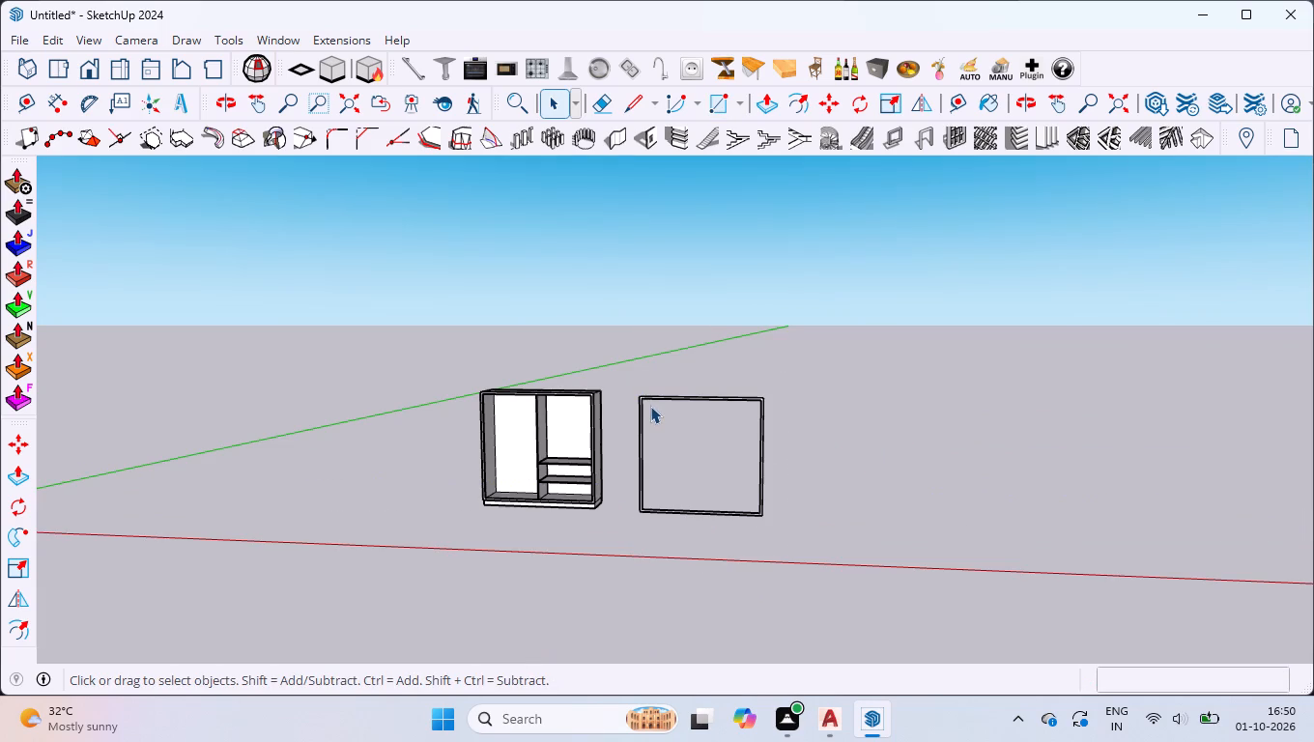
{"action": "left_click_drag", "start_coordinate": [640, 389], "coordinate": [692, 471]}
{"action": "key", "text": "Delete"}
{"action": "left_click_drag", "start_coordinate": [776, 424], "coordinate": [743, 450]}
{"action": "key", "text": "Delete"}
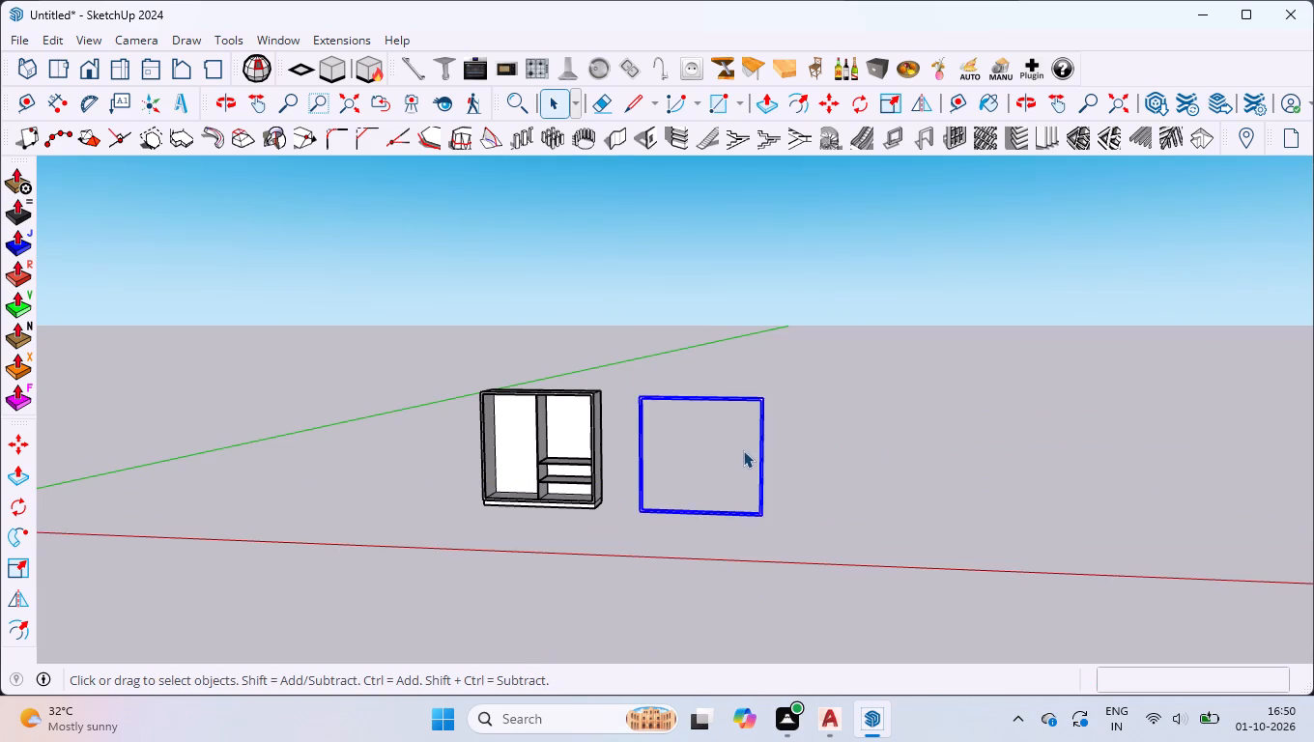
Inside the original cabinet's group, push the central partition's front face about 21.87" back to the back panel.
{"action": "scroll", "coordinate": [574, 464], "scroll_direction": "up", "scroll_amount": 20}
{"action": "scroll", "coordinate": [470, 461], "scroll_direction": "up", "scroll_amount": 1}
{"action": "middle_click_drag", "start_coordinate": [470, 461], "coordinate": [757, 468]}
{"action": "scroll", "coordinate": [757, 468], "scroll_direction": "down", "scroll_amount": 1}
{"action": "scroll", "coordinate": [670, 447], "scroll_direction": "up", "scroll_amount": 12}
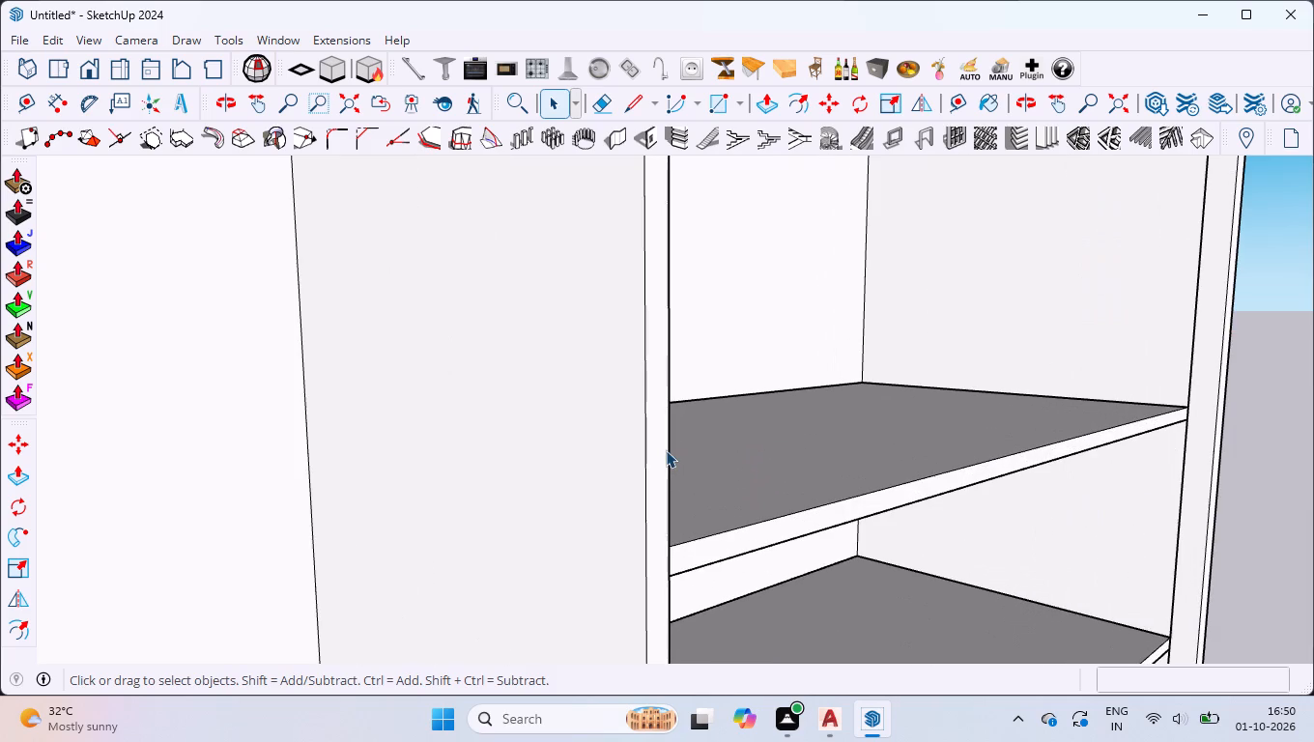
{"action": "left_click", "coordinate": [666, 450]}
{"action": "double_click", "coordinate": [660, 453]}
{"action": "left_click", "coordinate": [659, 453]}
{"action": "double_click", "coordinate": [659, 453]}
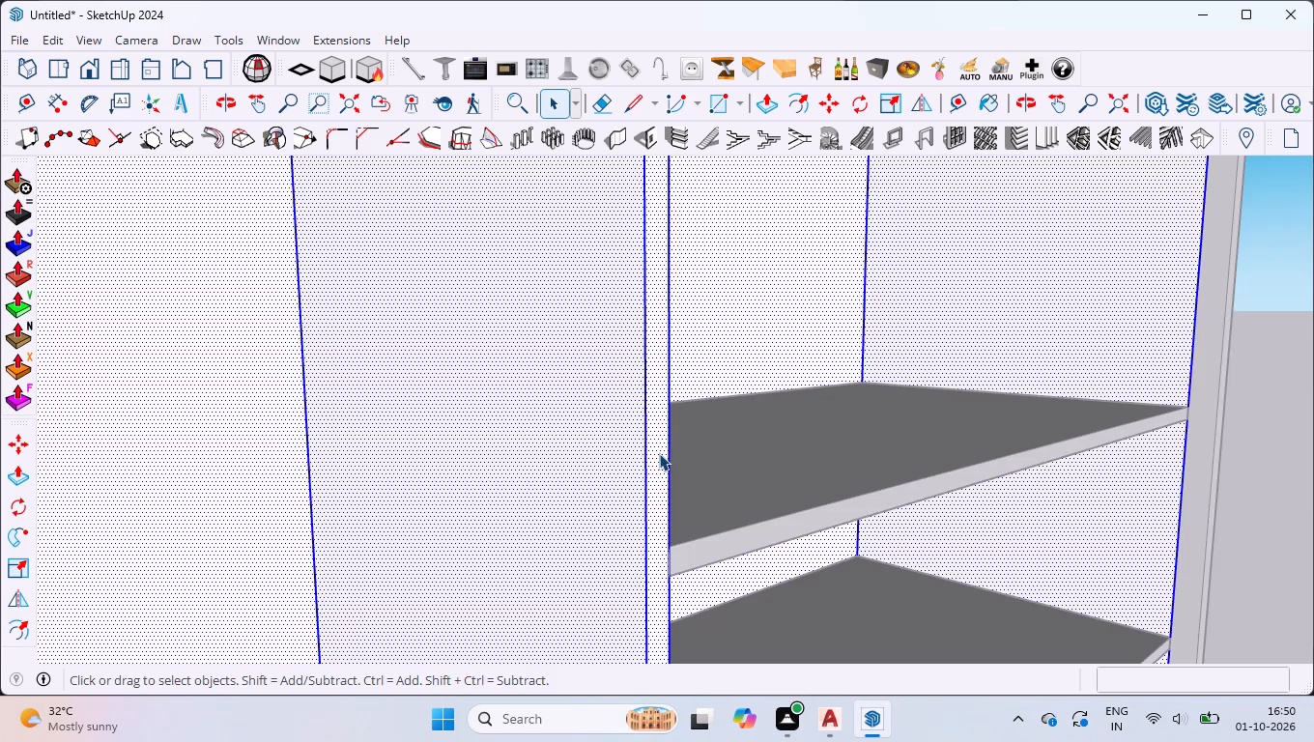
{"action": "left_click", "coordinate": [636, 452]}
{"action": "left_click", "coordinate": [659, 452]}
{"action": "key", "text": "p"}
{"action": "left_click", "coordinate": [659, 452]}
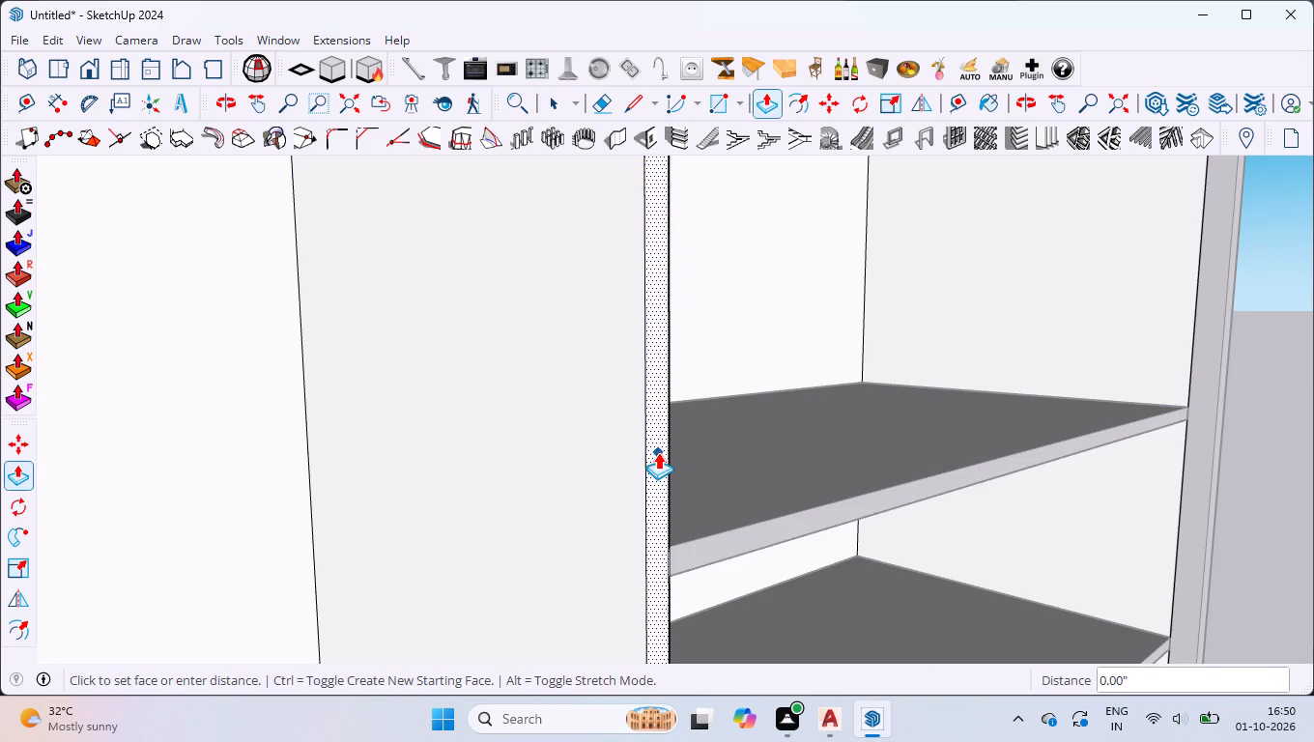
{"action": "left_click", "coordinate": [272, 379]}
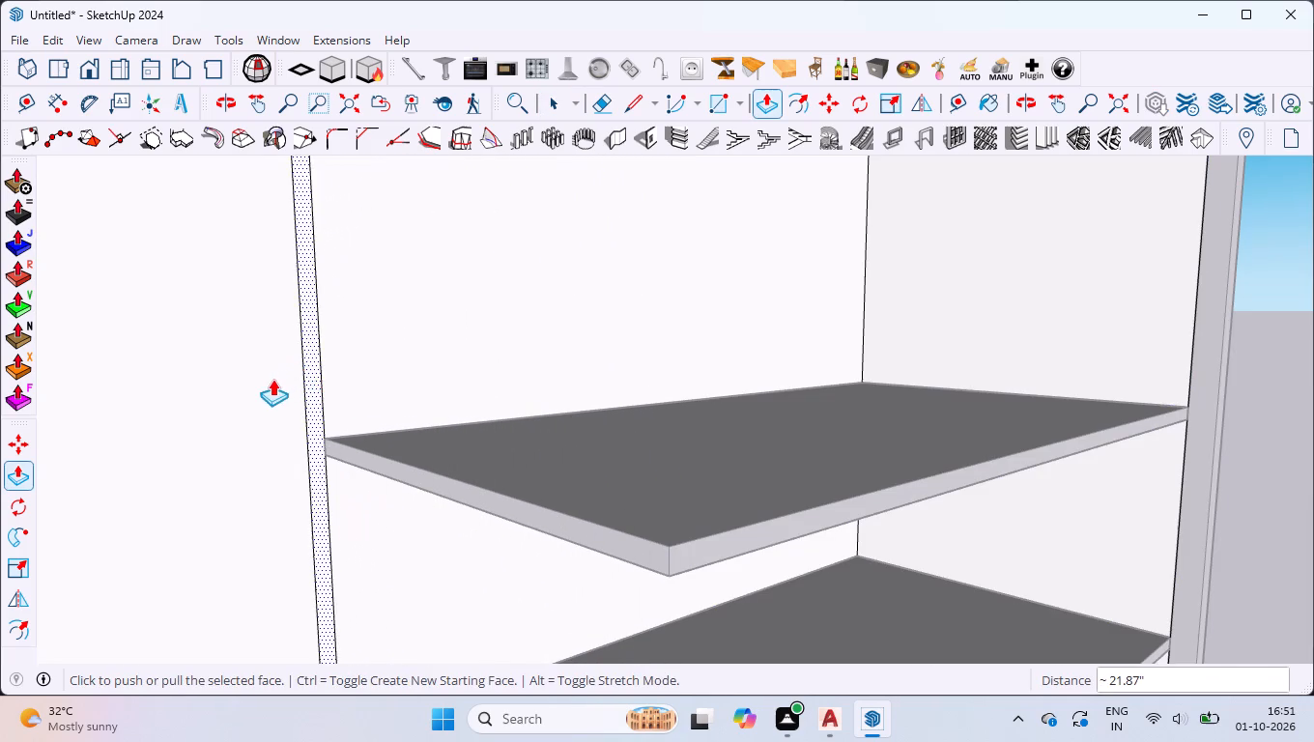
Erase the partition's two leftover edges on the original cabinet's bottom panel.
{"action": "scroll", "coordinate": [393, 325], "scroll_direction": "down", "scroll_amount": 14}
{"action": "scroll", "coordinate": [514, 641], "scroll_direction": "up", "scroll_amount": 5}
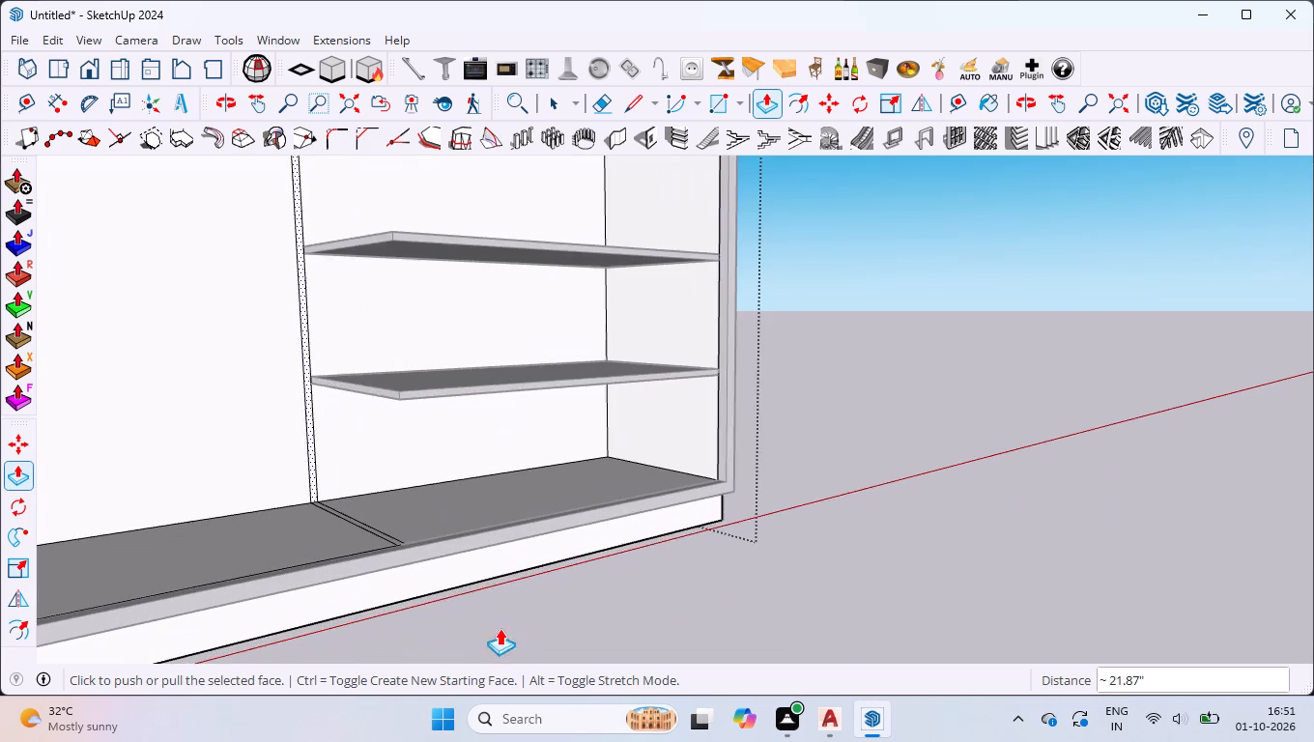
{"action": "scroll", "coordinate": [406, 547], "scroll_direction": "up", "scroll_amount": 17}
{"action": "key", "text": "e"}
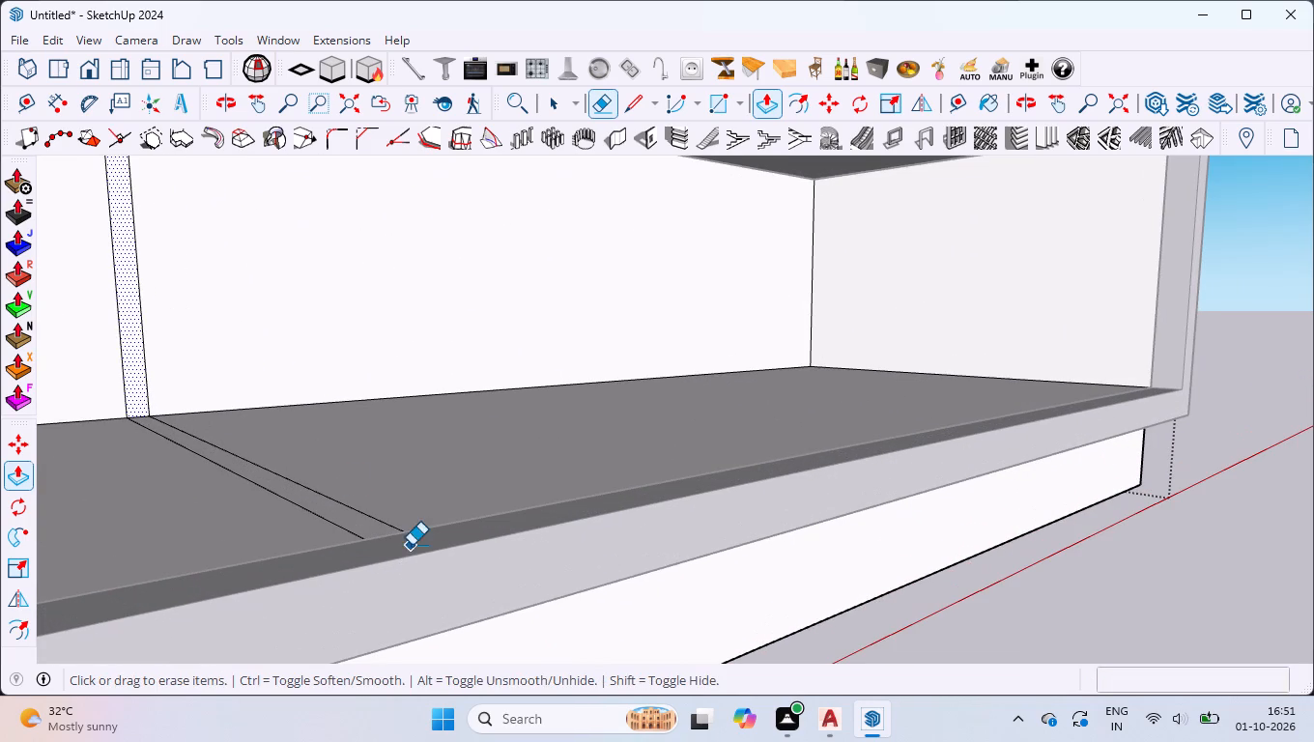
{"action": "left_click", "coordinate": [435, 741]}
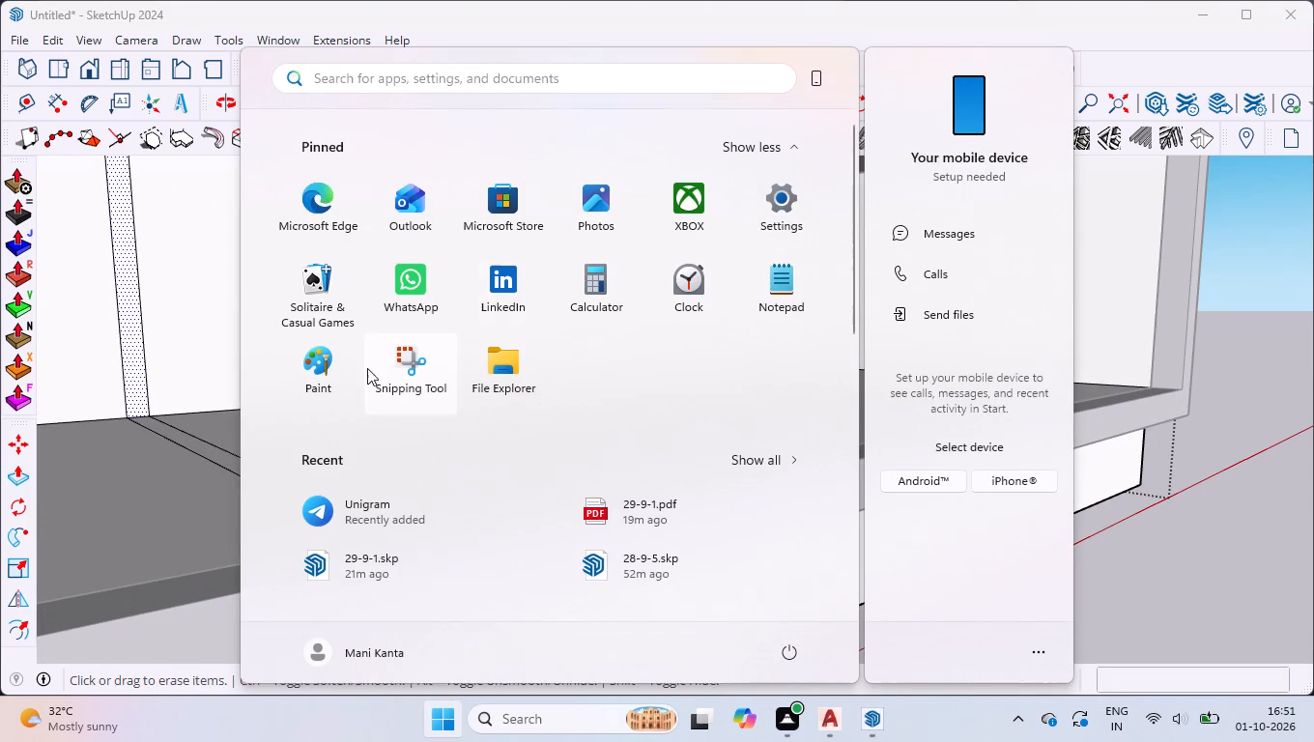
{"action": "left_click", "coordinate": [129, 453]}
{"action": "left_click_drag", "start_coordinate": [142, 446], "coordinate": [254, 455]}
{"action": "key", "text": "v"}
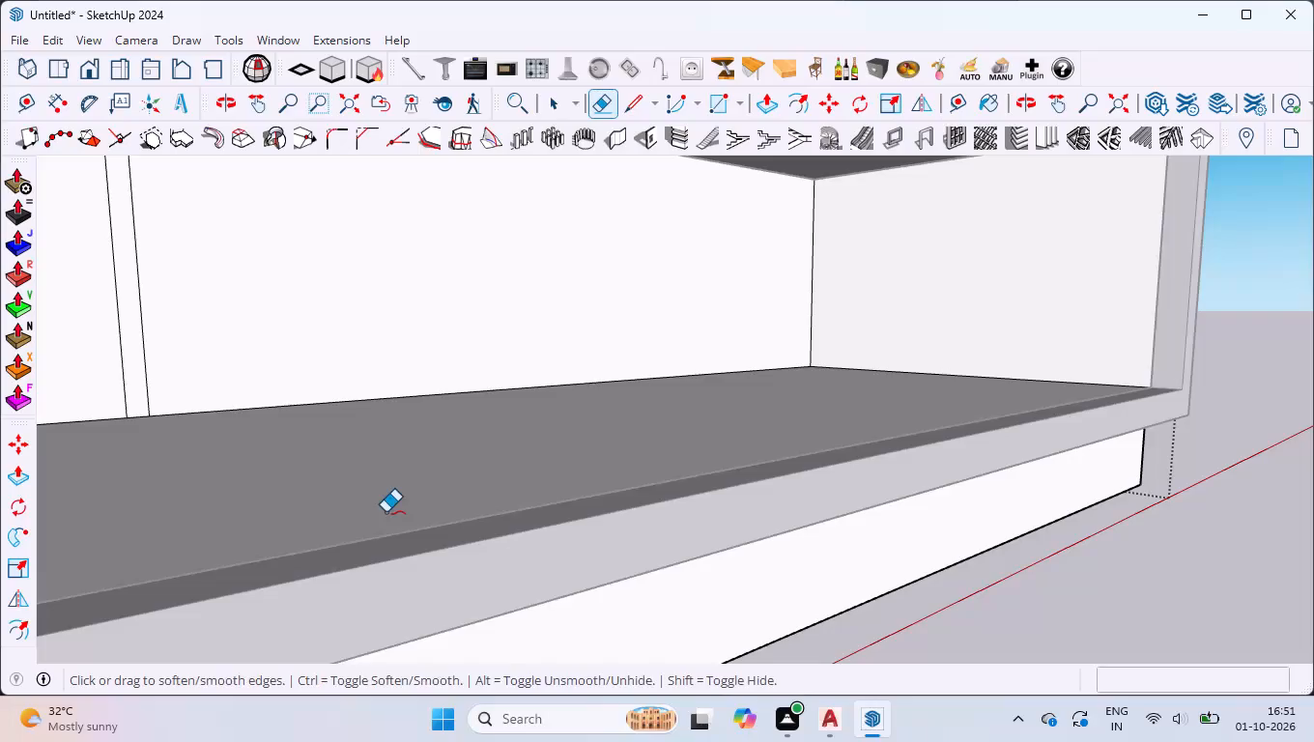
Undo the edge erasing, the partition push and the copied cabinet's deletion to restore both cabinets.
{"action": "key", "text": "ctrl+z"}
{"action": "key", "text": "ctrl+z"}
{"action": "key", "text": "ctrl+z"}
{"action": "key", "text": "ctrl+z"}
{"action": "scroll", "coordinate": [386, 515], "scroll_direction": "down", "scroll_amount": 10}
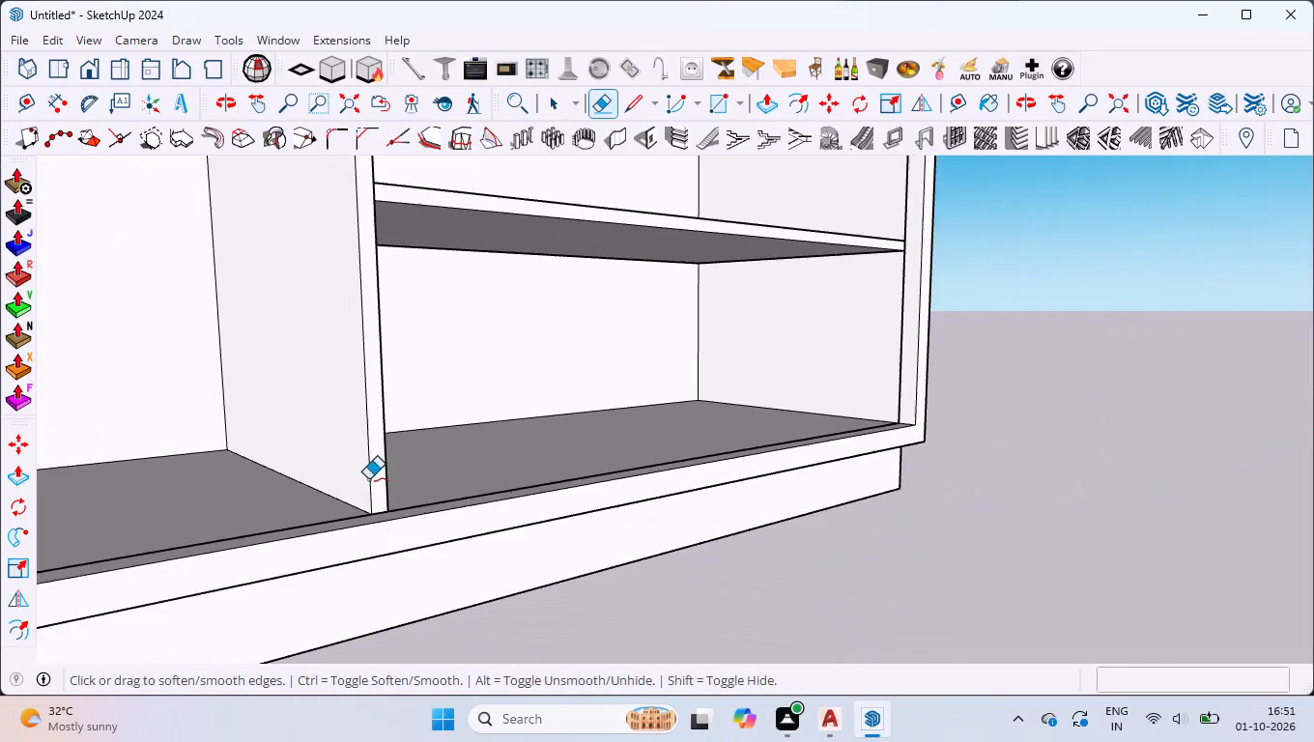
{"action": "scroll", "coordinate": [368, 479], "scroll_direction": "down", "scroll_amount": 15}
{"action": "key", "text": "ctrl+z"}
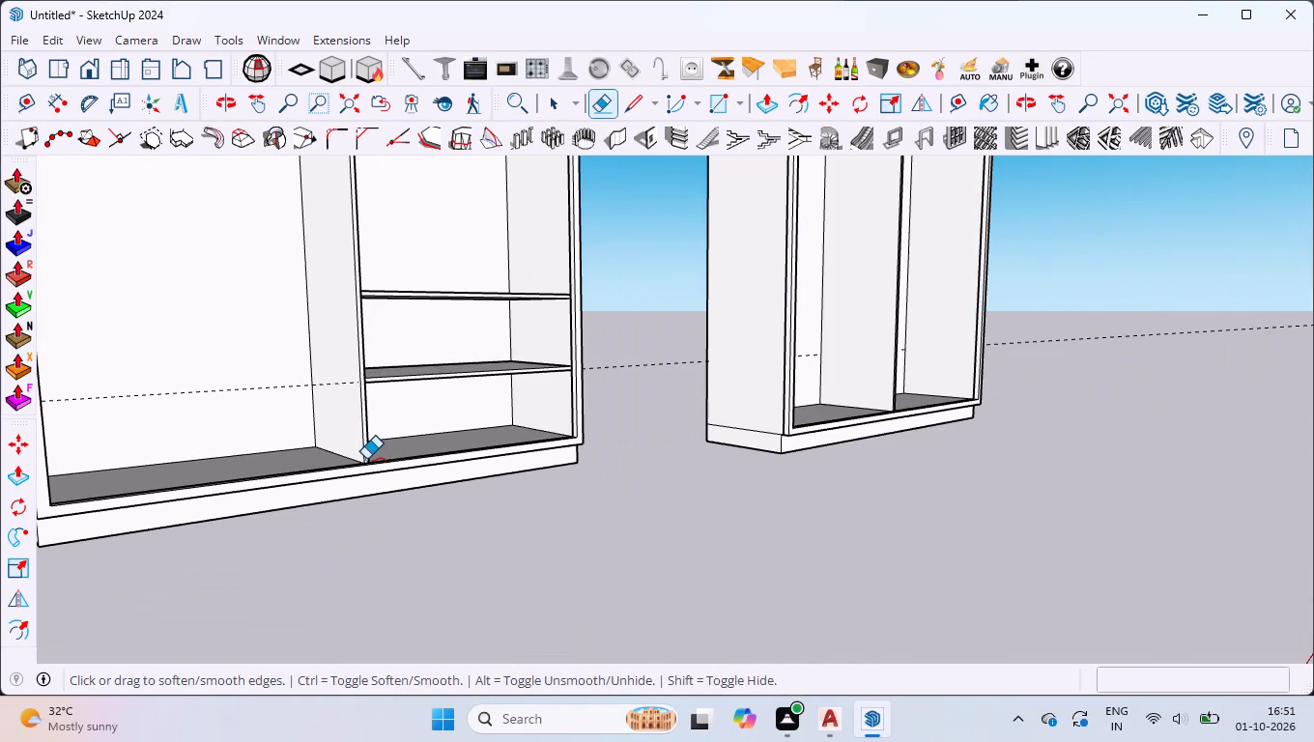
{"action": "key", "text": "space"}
Inside the copied cabinet's group, add a guide 18 mm above the back panel's existing guide and another 1'1" higher.
{"action": "scroll", "coordinate": [814, 580], "scroll_direction": "down", "scroll_amount": 7}
{"action": "middle_click_drag", "start_coordinate": [840, 510], "coordinate": [840, 508]}
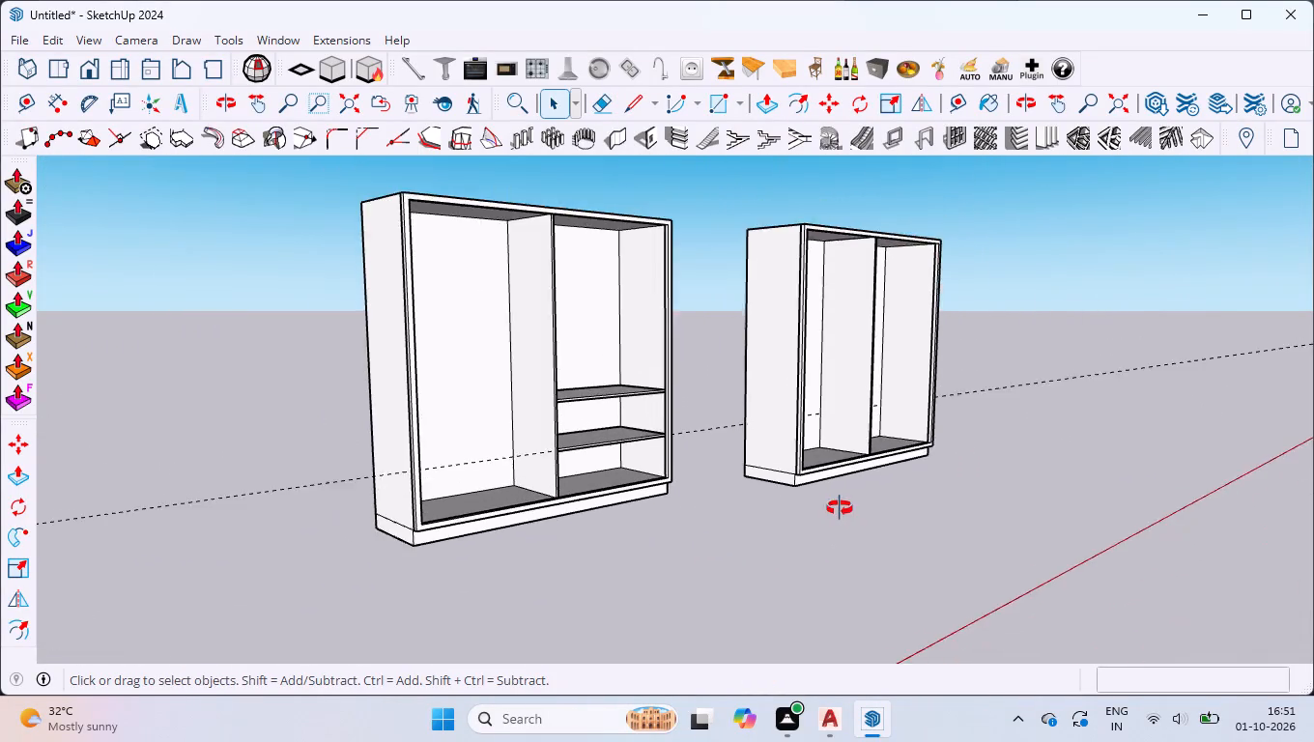
{"action": "middle_click_drag", "start_coordinate": [840, 508], "coordinate": [440, 467]}
{"action": "scroll", "coordinate": [994, 372], "scroll_direction": "up", "scroll_amount": 7}
{"action": "scroll", "coordinate": [985, 474], "scroll_direction": "up", "scroll_amount": 5}
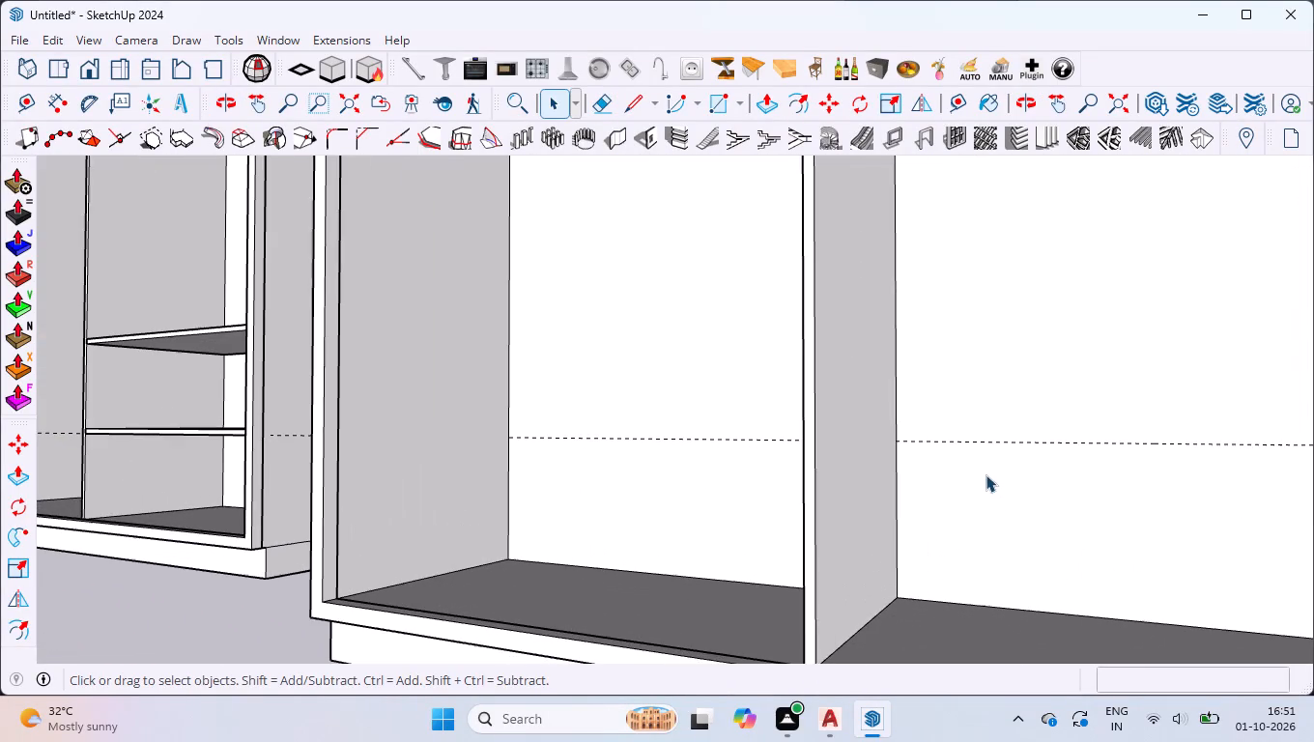
{"action": "left_click", "coordinate": [990, 445]}
{"action": "double_click", "coordinate": [980, 472]}
{"action": "left_click", "coordinate": [983, 438]}
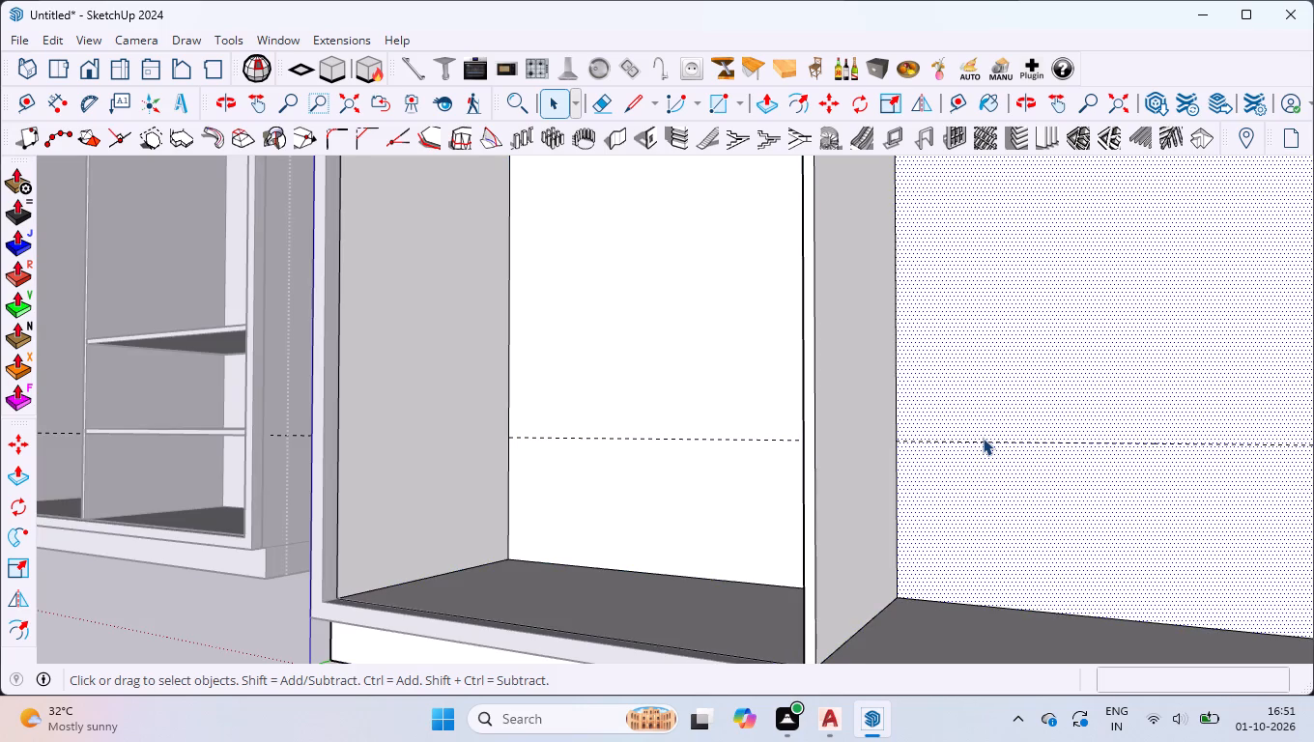
{"action": "key", "text": "t"}
{"action": "left_click", "coordinate": [986, 438]}
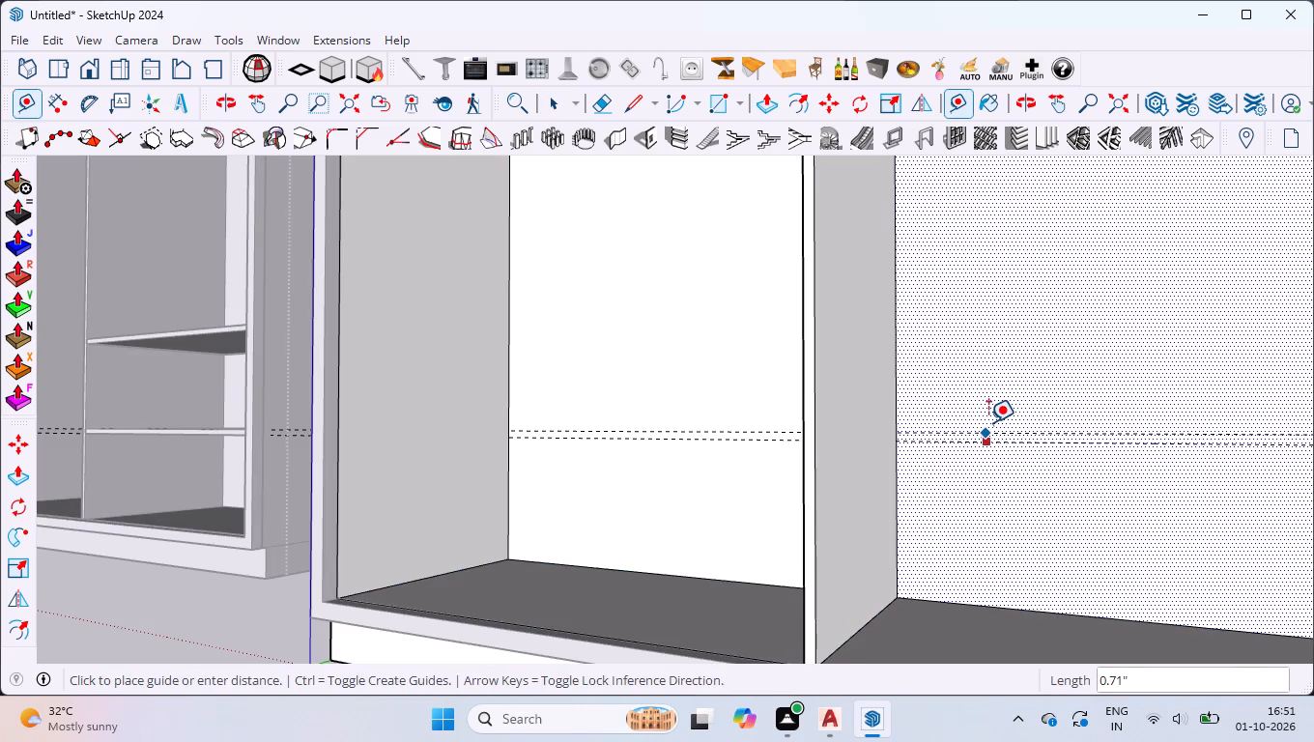
{"action": "type", "text": "18MM"}
{"action": "key", "text": "Return"}
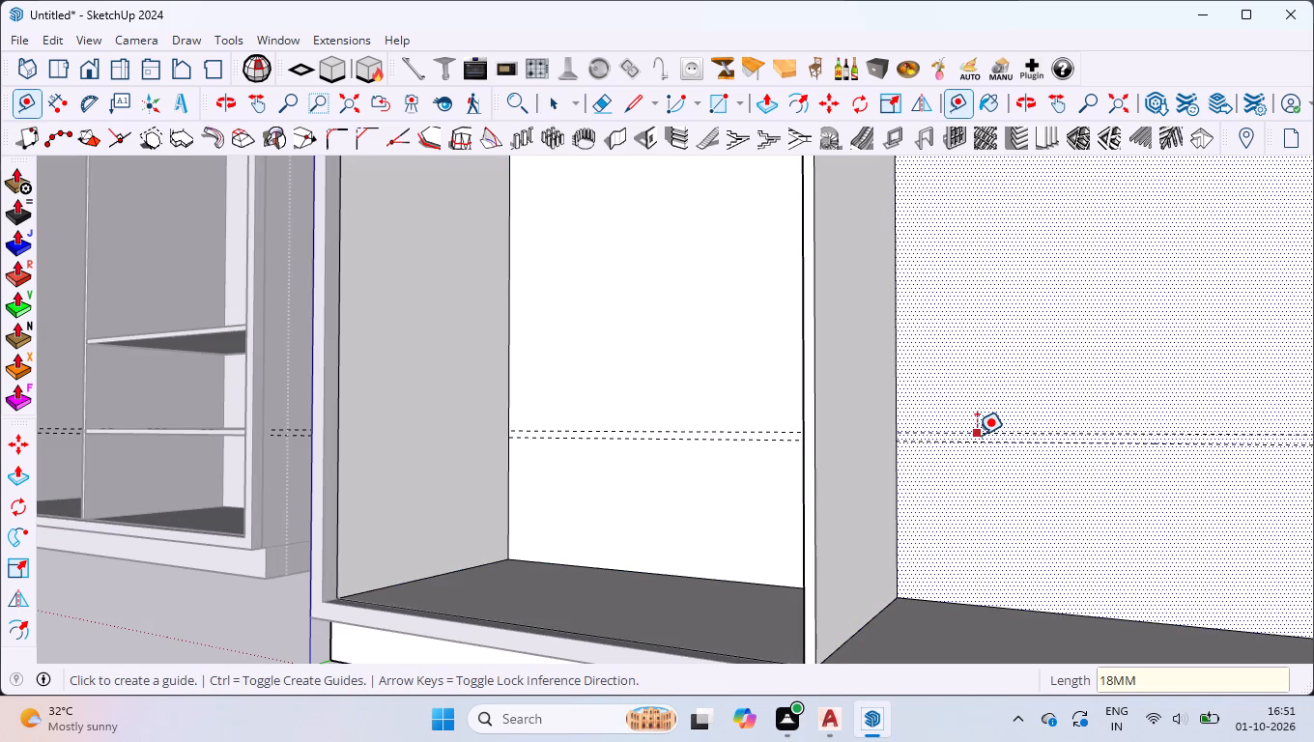
{"action": "left_click", "coordinate": [977, 435]}
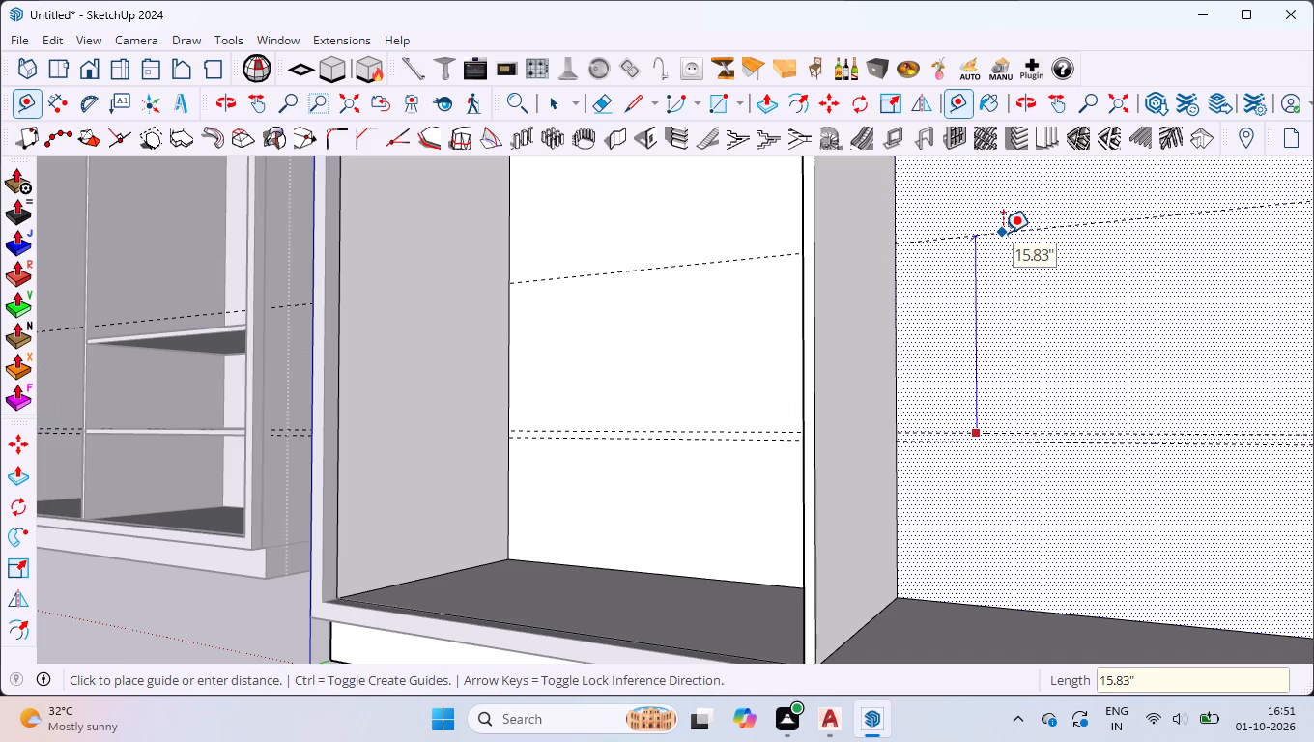
{"action": "type", "text": "1'1"}
{"action": "key", "text": "Return"}
{"action": "key", "text": "space"}
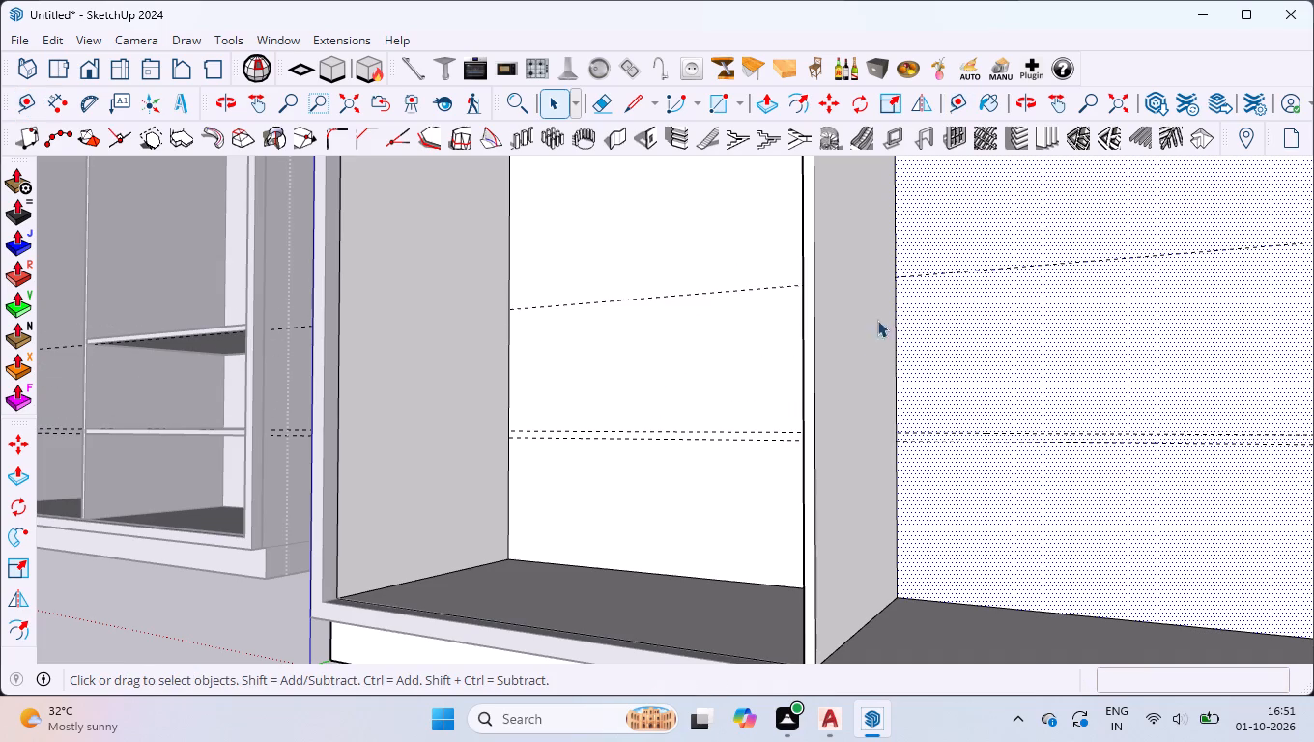
Push the copied cabinet's central partition front face about 21.87" back to the back panel.
{"action": "middle_click_drag", "start_coordinate": [841, 367], "coordinate": [1069, 425]}
{"action": "scroll", "coordinate": [1157, 473], "scroll_direction": "up", "scroll_amount": 7}
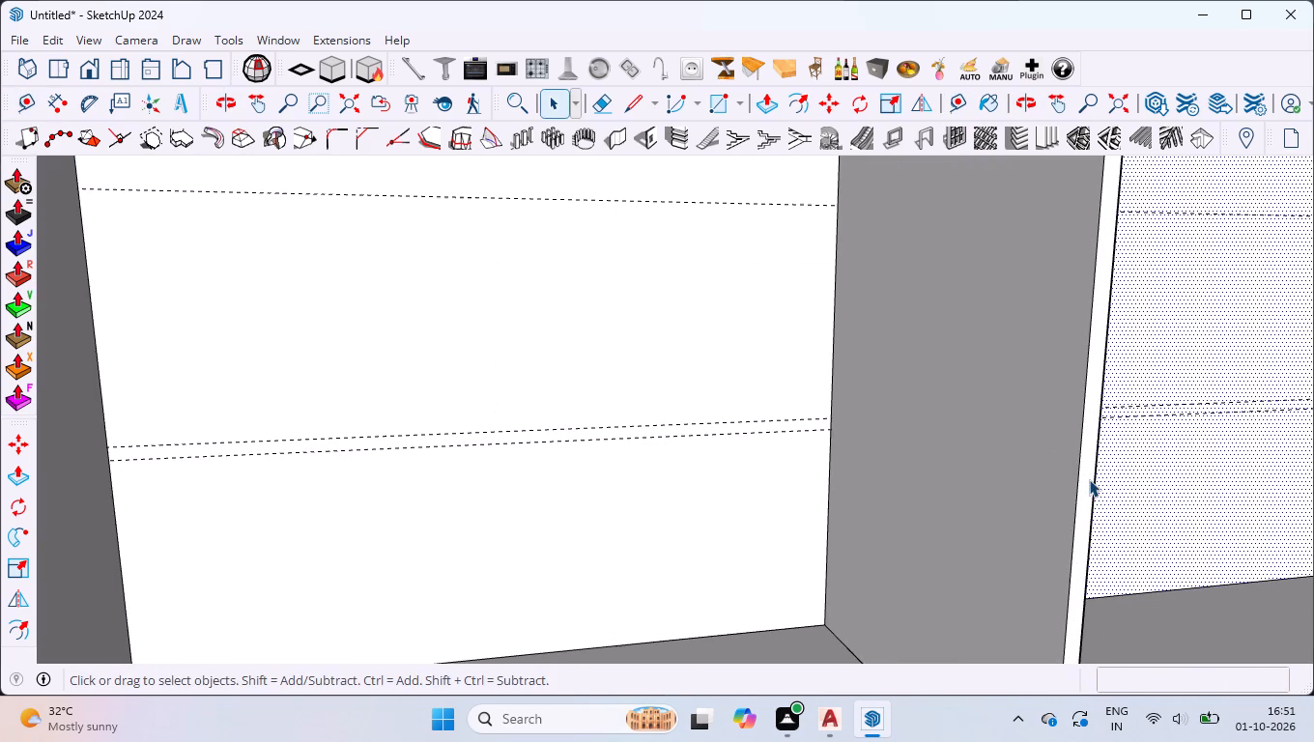
{"action": "left_click", "coordinate": [1089, 479]}
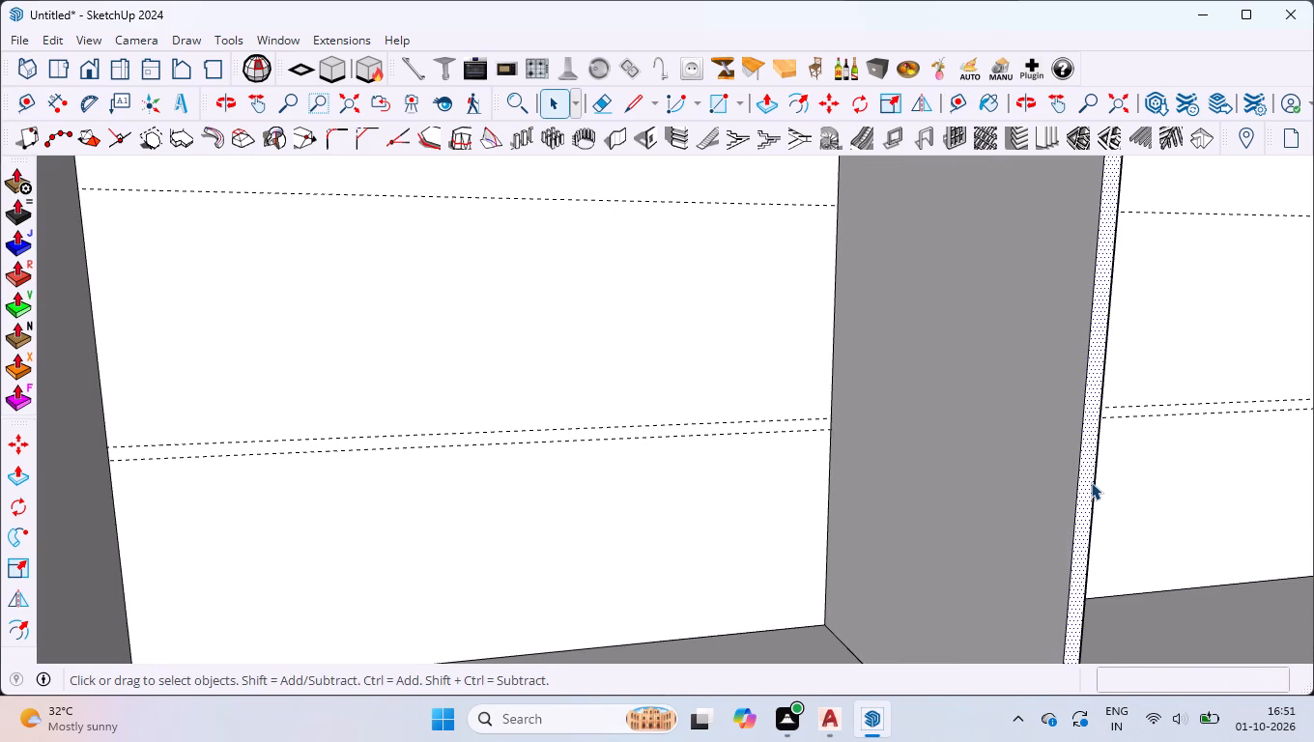
{"action": "key", "text": "p"}
{"action": "scroll", "coordinate": [1091, 482], "scroll_direction": "up", "scroll_amount": 3}
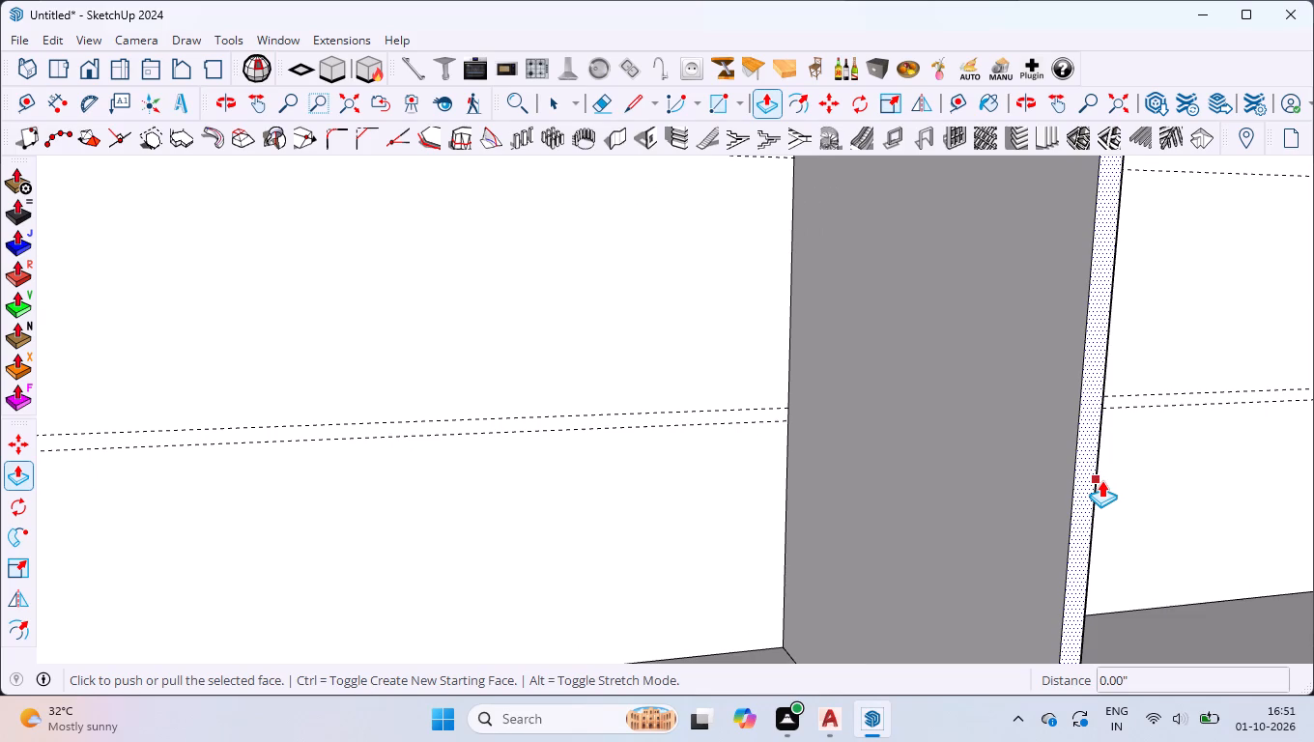
{"action": "scroll", "coordinate": [1084, 486], "scroll_direction": "up", "scroll_amount": 6}
{"action": "left_click", "coordinate": [1084, 486]}
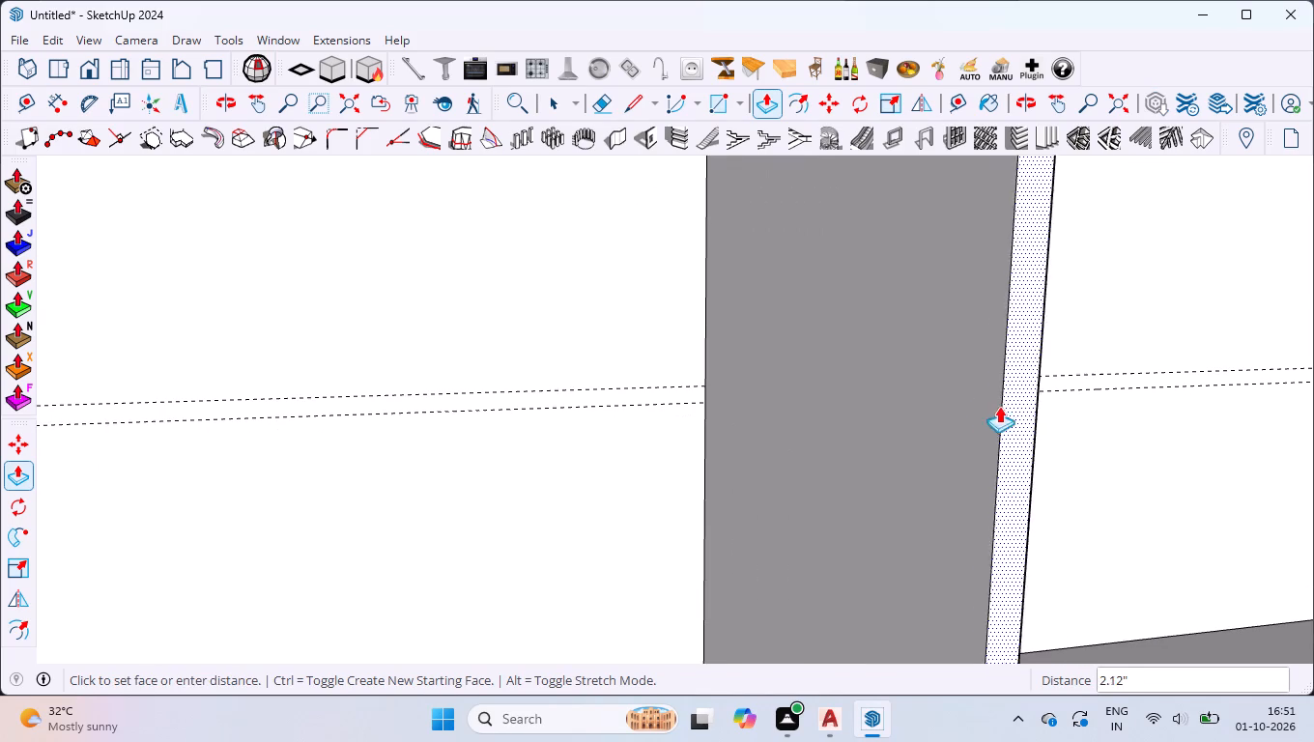
{"action": "left_click", "coordinate": [654, 319]}
{"action": "scroll", "coordinate": [657, 311], "scroll_direction": "down", "scroll_amount": 8}
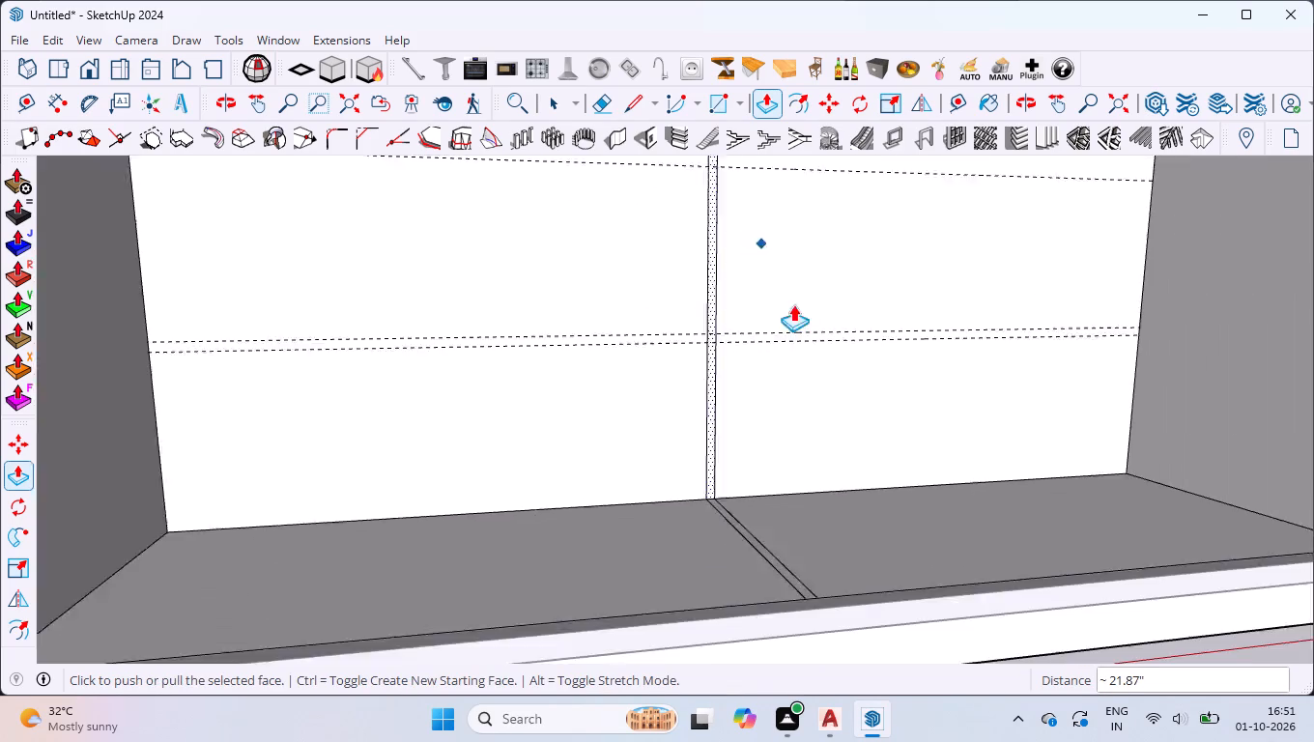
Erase the partition's two leftover edges on the copied cabinet's bottom panel.
{"action": "scroll", "coordinate": [791, 480], "scroll_direction": "up", "scroll_amount": 8}
{"action": "key", "text": "e"}
{"action": "left_click_drag", "start_coordinate": [673, 558], "coordinate": [972, 480]}
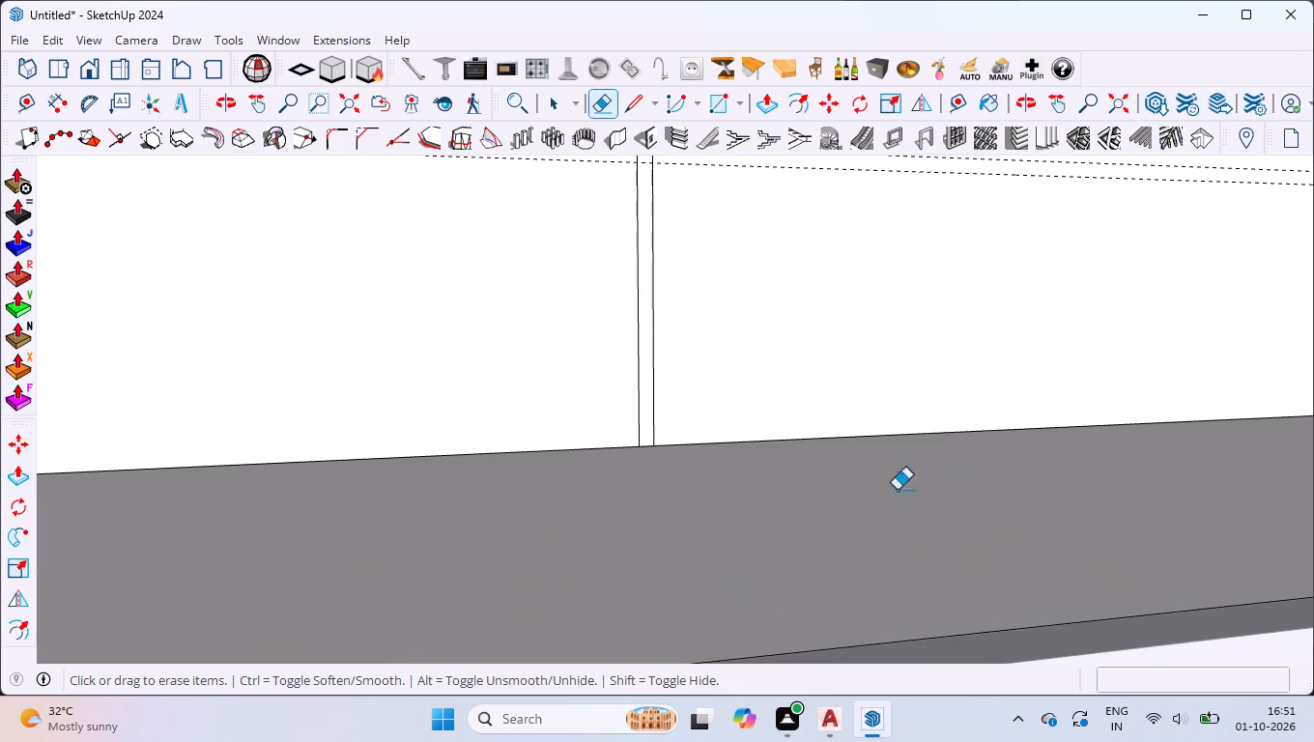
Draw a full-width rectangle on the back panel between the two lower guides spaced 18 mm apart.
{"action": "scroll", "coordinate": [565, 484], "scroll_direction": "down", "scroll_amount": 10}
{"action": "middle_click_drag", "start_coordinate": [667, 492], "coordinate": [975, 736]}
{"action": "scroll", "coordinate": [664, 510], "scroll_direction": "down", "scroll_amount": 5}
{"action": "middle_click_drag", "start_coordinate": [686, 503], "coordinate": [407, 525]}
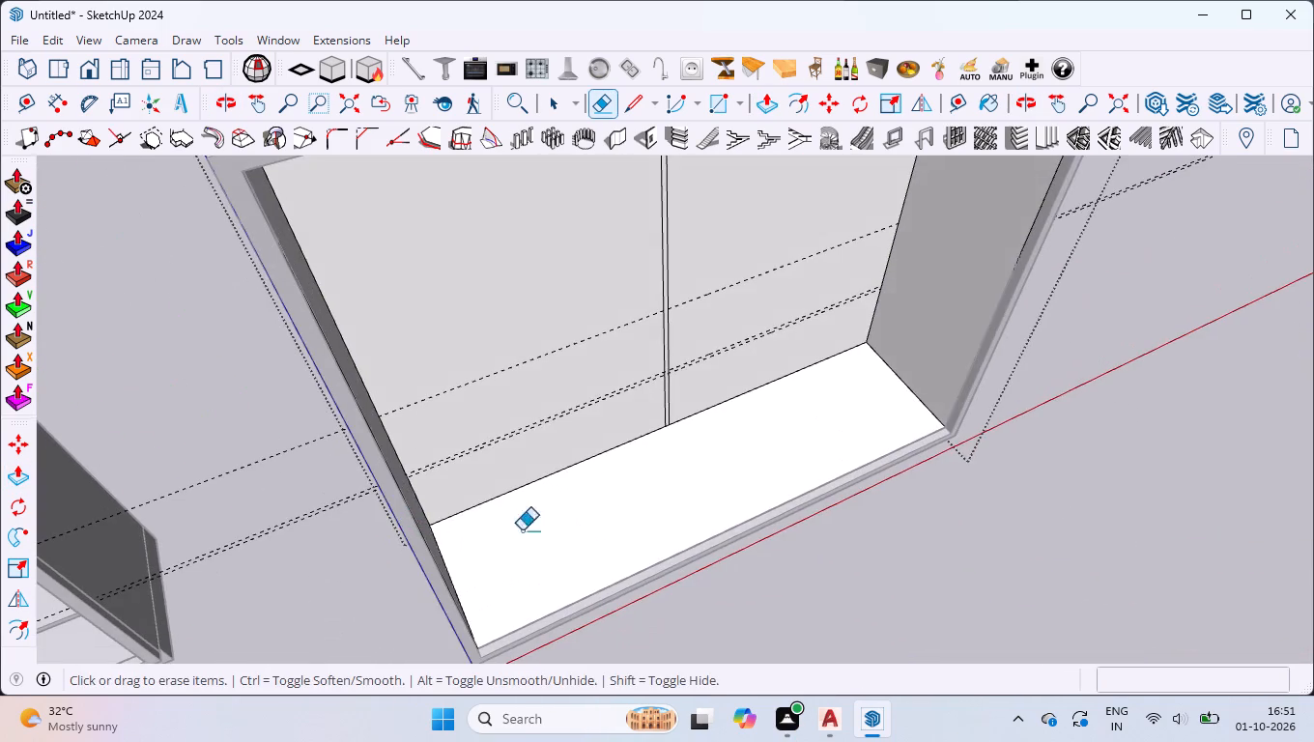
{"action": "scroll", "coordinate": [601, 515], "scroll_direction": "up", "scroll_amount": 2}
{"action": "middle_click_drag", "start_coordinate": [577, 627], "coordinate": [450, 524]}
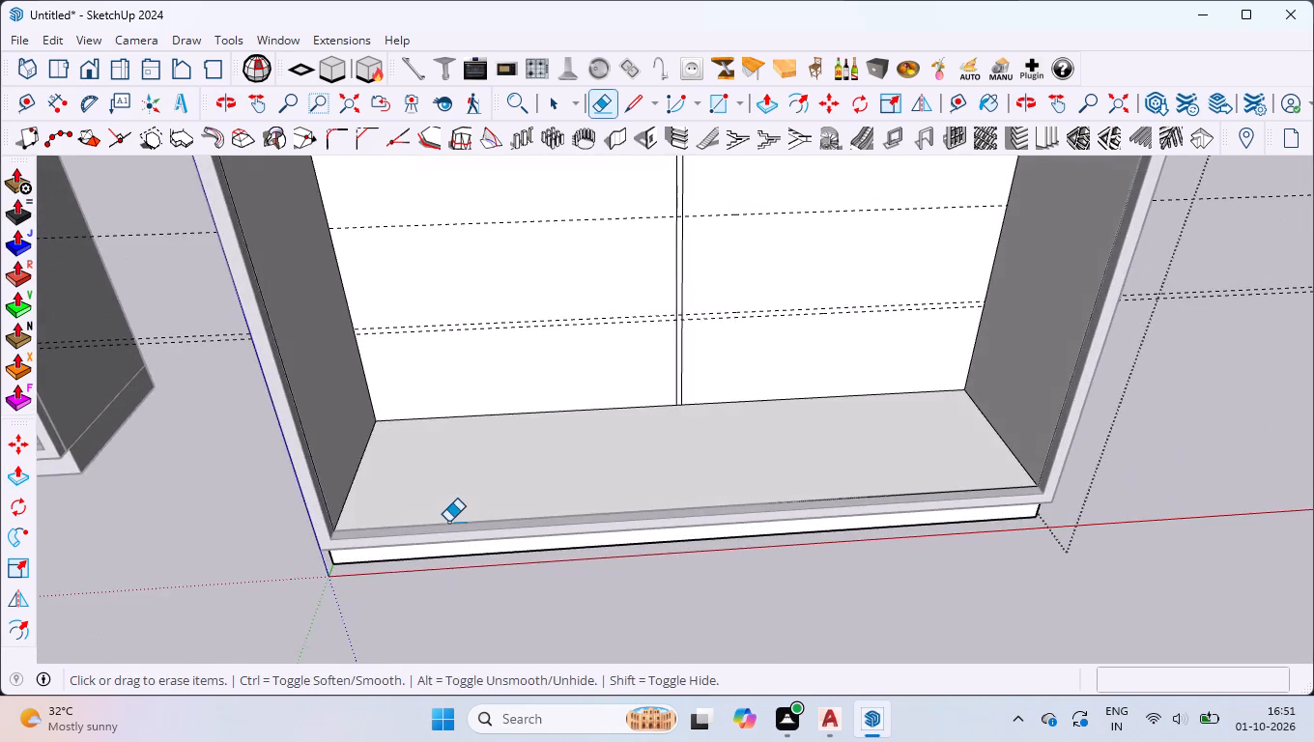
{"action": "scroll", "coordinate": [457, 559], "scroll_direction": "down", "scroll_amount": 5}
{"action": "scroll", "coordinate": [480, 487], "scroll_direction": "up", "scroll_amount": 7}
{"action": "scroll", "coordinate": [479, 464], "scroll_direction": "down", "scroll_amount": 3}
{"action": "middle_click_drag", "start_coordinate": [478, 443], "coordinate": [489, 335]}
{"action": "scroll", "coordinate": [474, 344], "scroll_direction": "up", "scroll_amount": 3}
{"action": "key", "text": "r"}
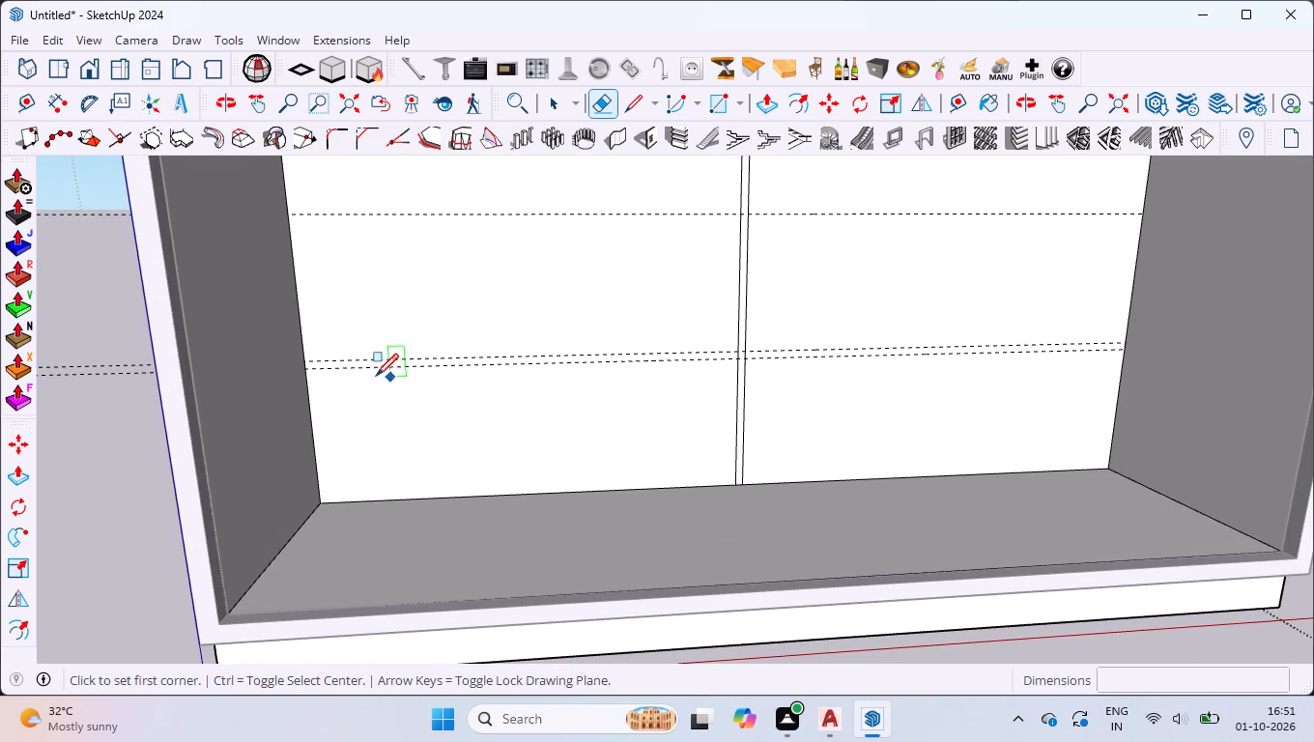
{"action": "left_click", "coordinate": [306, 357]}
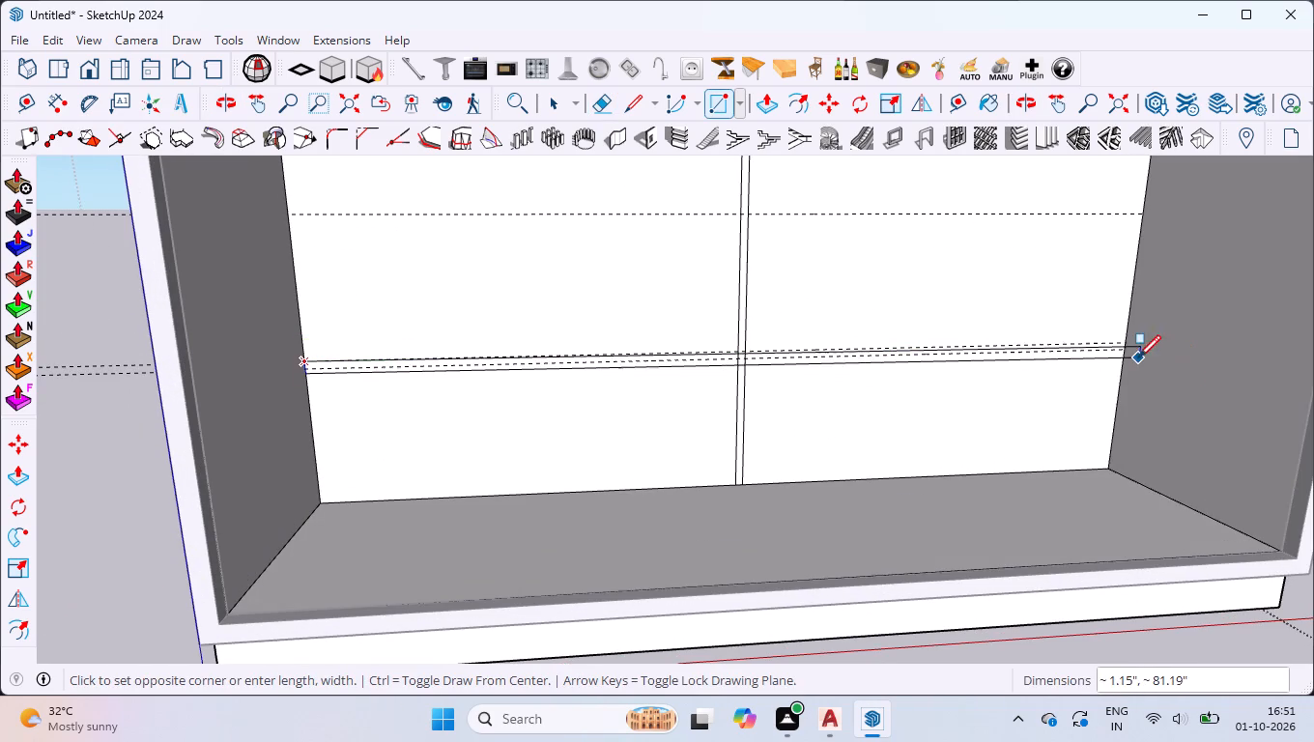
{"action": "left_click", "coordinate": [1122, 354]}
{"action": "key", "text": "space"}
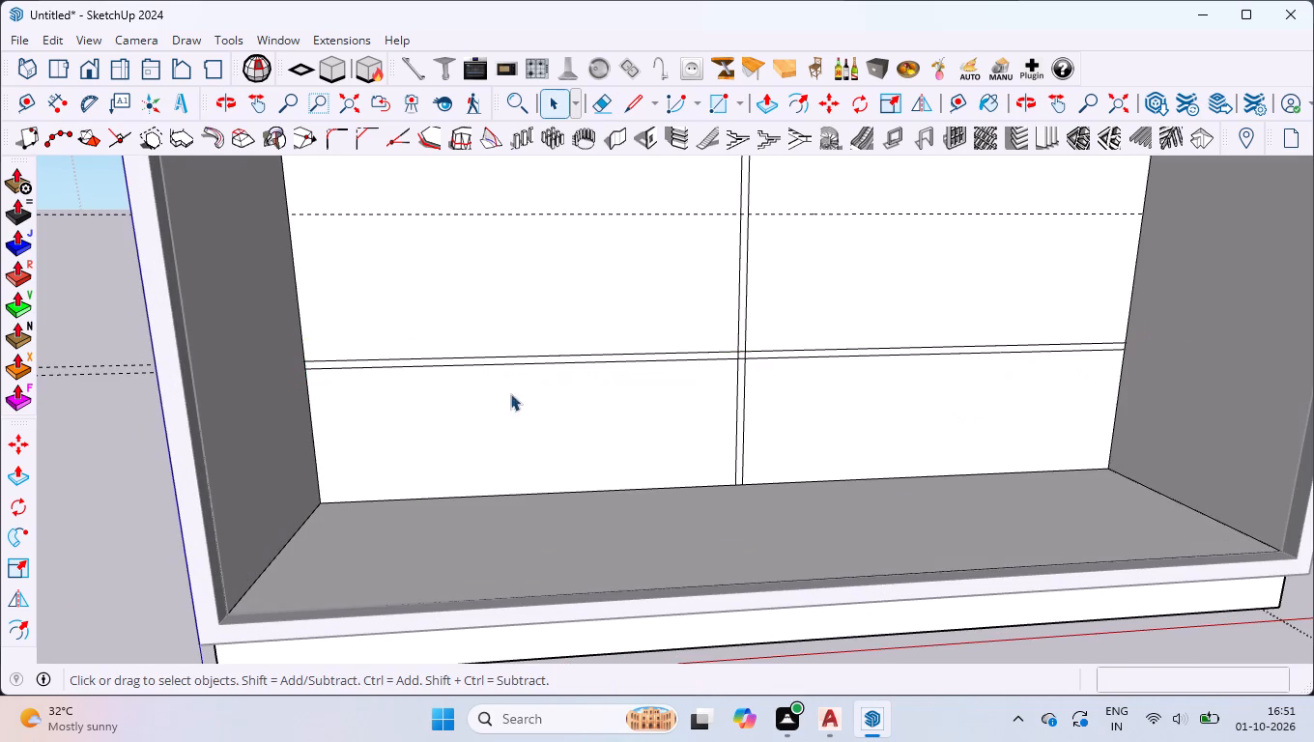
Copy the rectangle's four long edge segments about 13.71" straight up to the upper guide on the back panel.
{"action": "left_click", "coordinate": [351, 358]}
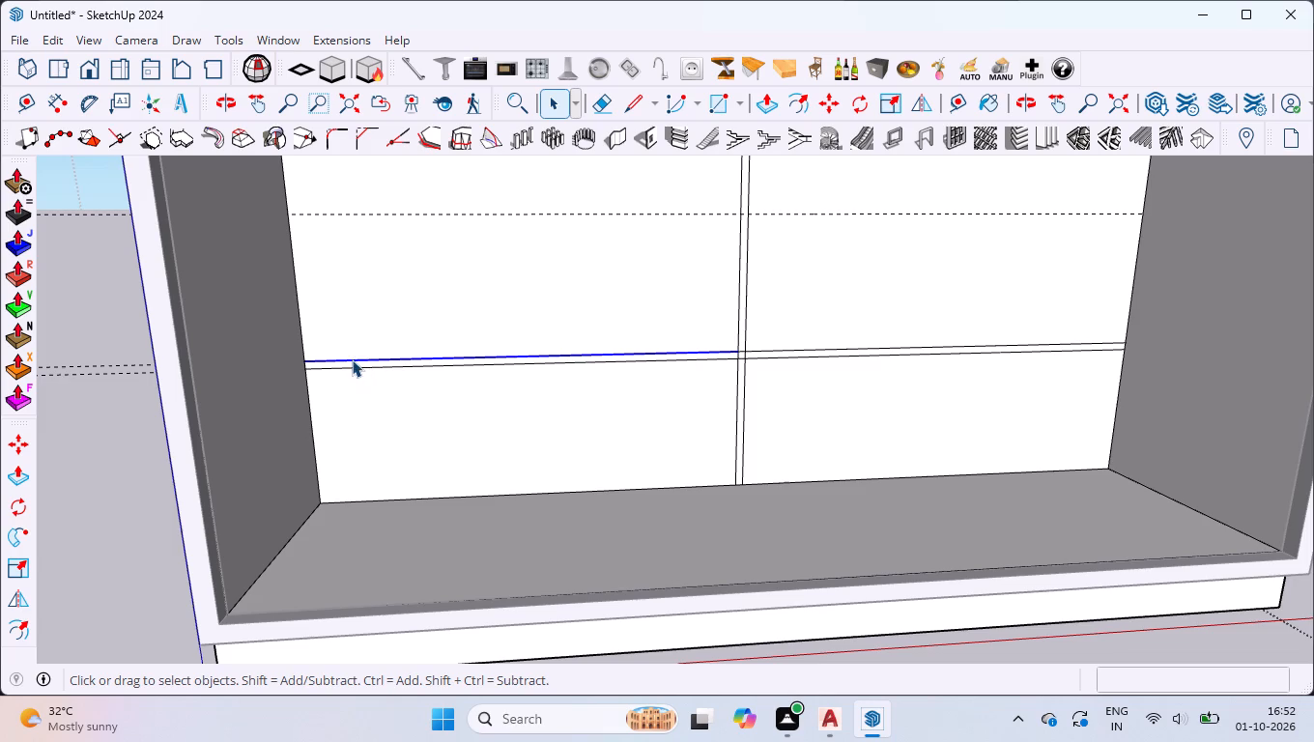
{"action": "left_click", "coordinate": [351, 368], "text": "ctrl"}
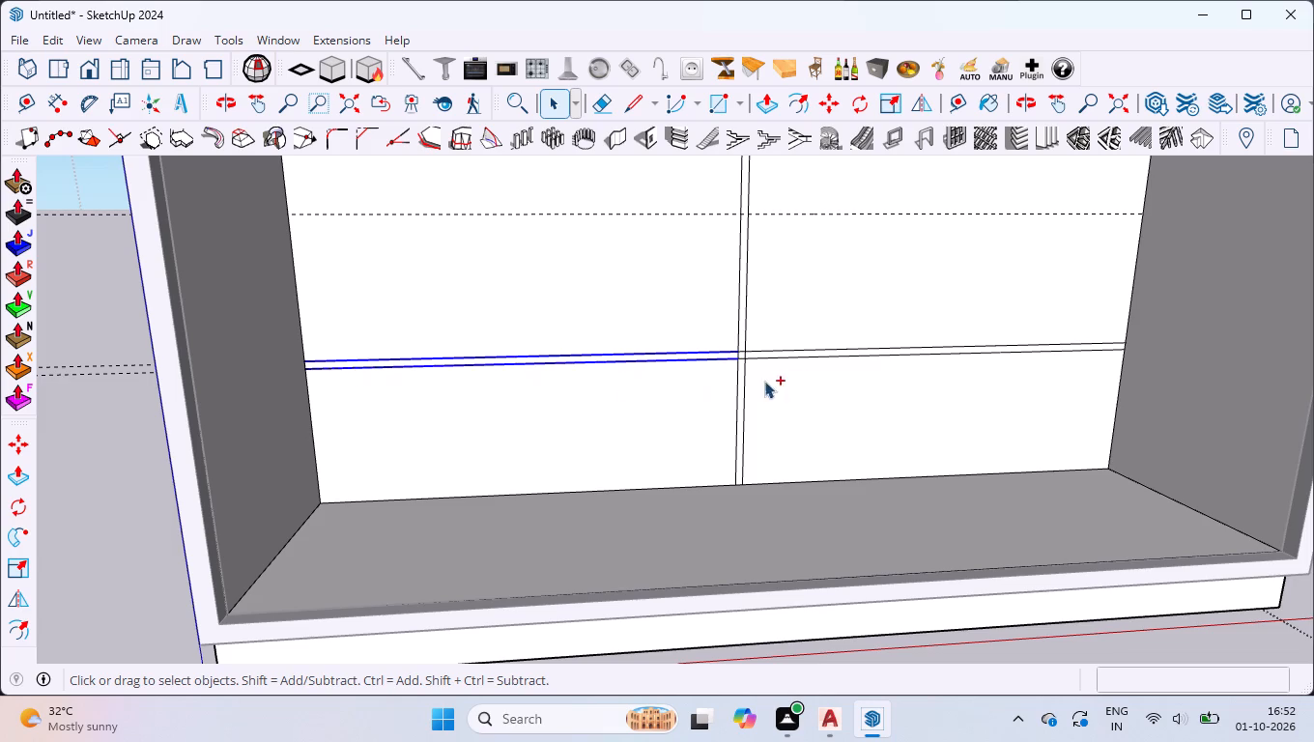
{"action": "left_click", "coordinate": [868, 345], "text": "ctrl"}
{"action": "left_click", "coordinate": [866, 354], "text": "ctrl"}
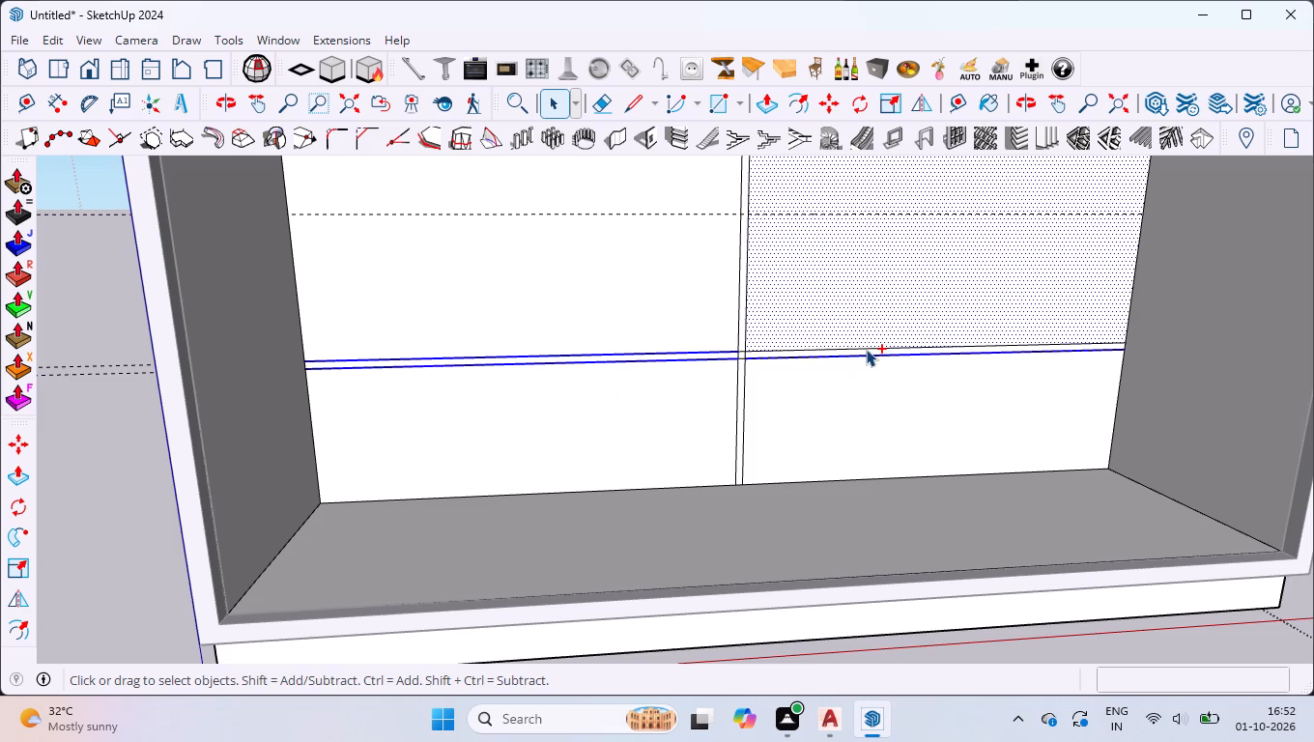
{"action": "left_click", "coordinate": [866, 348], "text": "ctrl"}
{"action": "left_click", "coordinate": [865, 317], "text": "shift"}
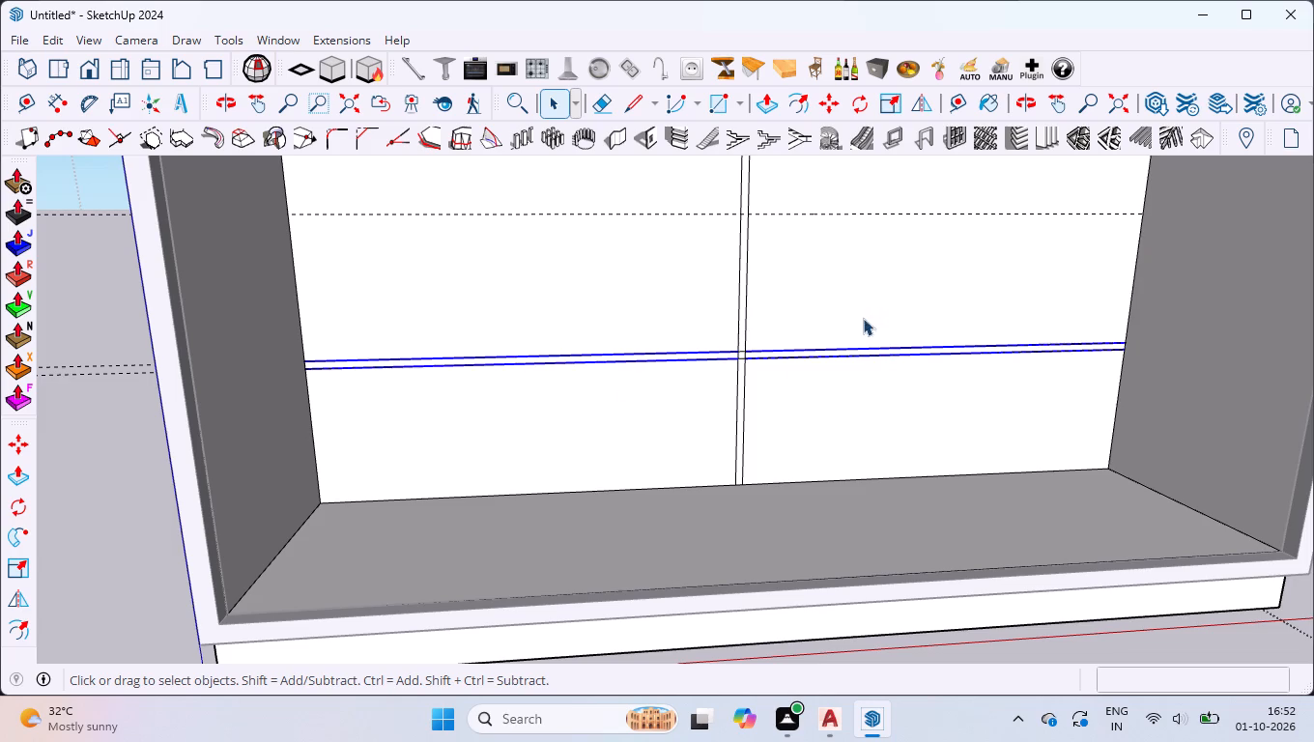
{"action": "key", "text": "m"}
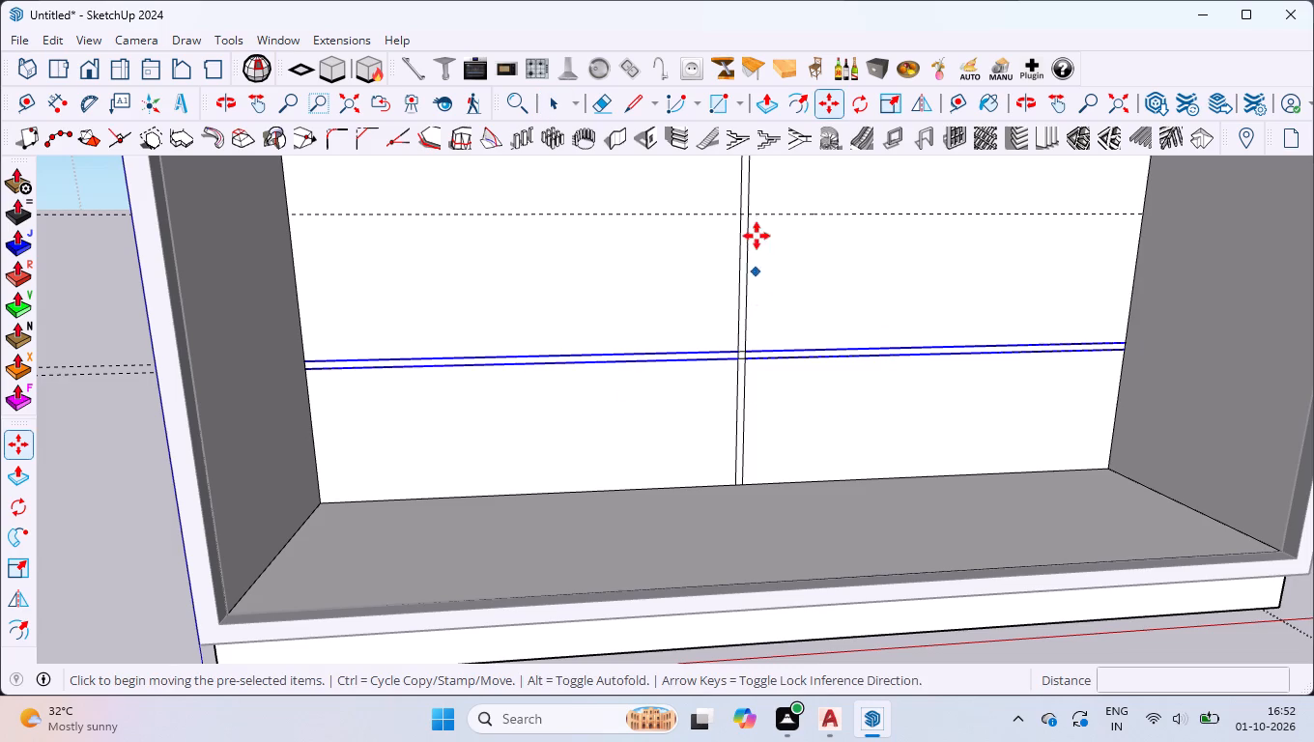
{"action": "scroll", "coordinate": [745, 178], "scroll_direction": "up", "scroll_amount": 3}
{"action": "scroll", "coordinate": [775, 406], "scroll_direction": "up", "scroll_amount": 2}
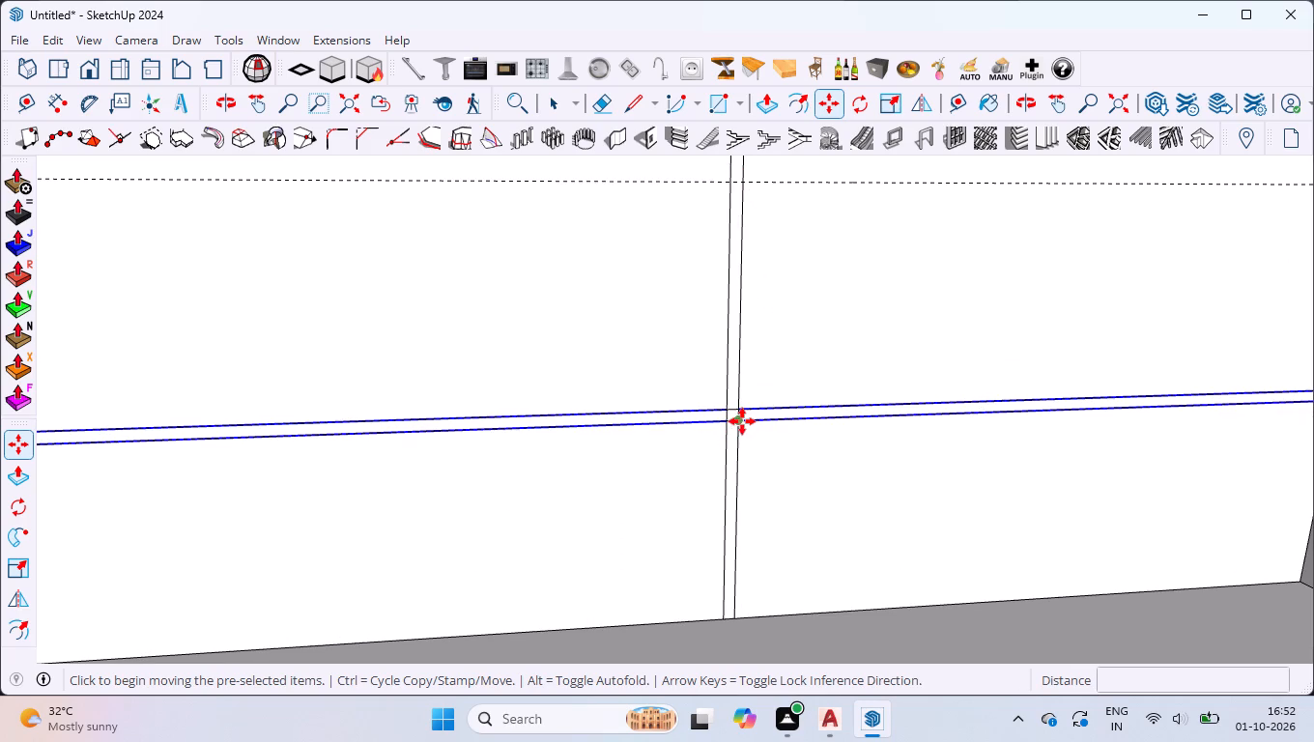
{"action": "left_click", "coordinate": [740, 421]}
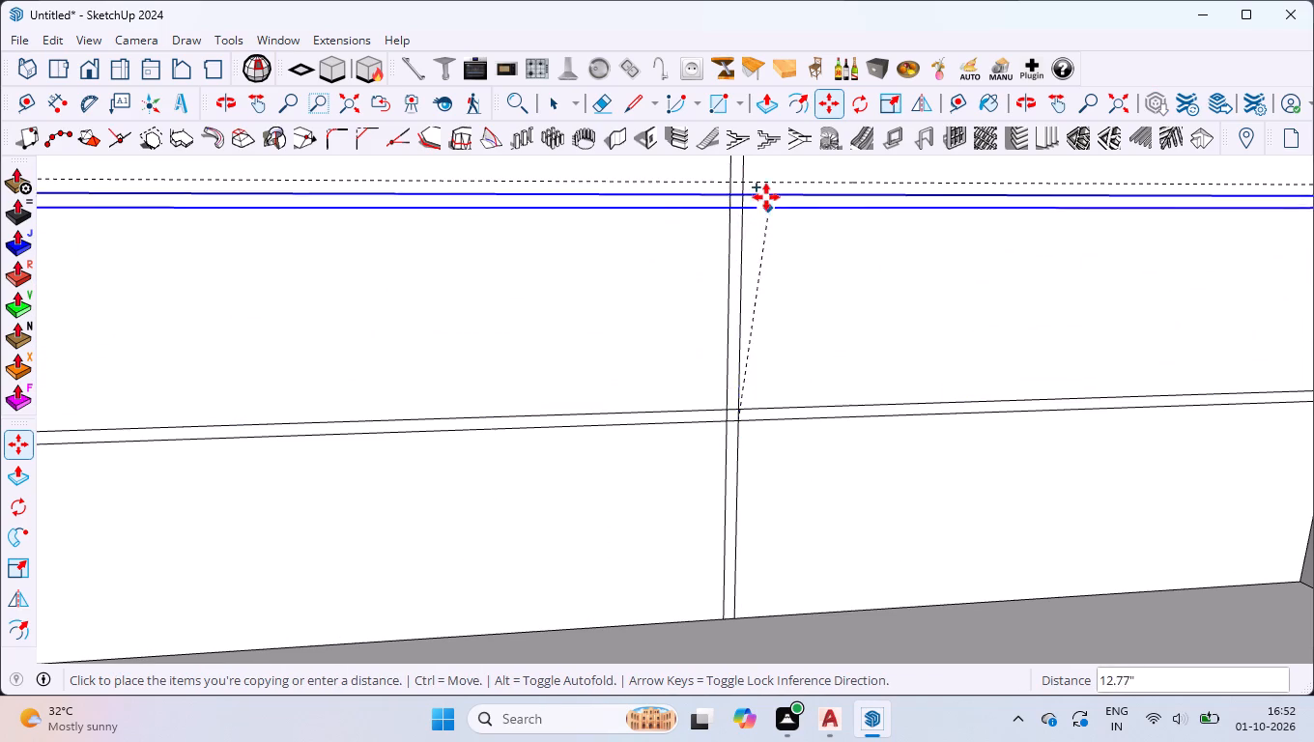
{"action": "left_click", "coordinate": [743, 179]}
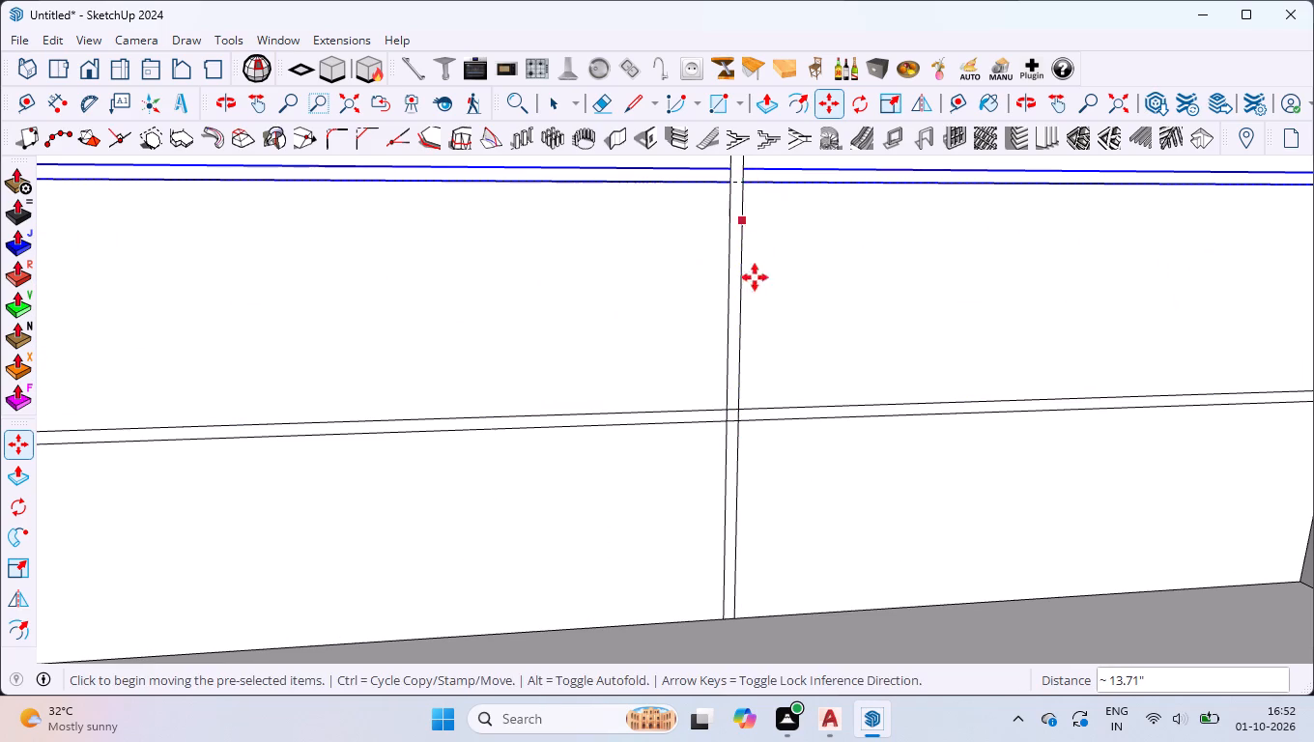
{"action": "key", "text": "space"}
Erase the two short edges of the lower shelf strip where it crosses the vertical partition strip.
{"action": "scroll", "coordinate": [752, 405], "scroll_direction": "down", "scroll_amount": 7}
{"action": "scroll", "coordinate": [753, 319], "scroll_direction": "up", "scroll_amount": 1}
{"action": "scroll", "coordinate": [763, 420], "scroll_direction": "up", "scroll_amount": 2}
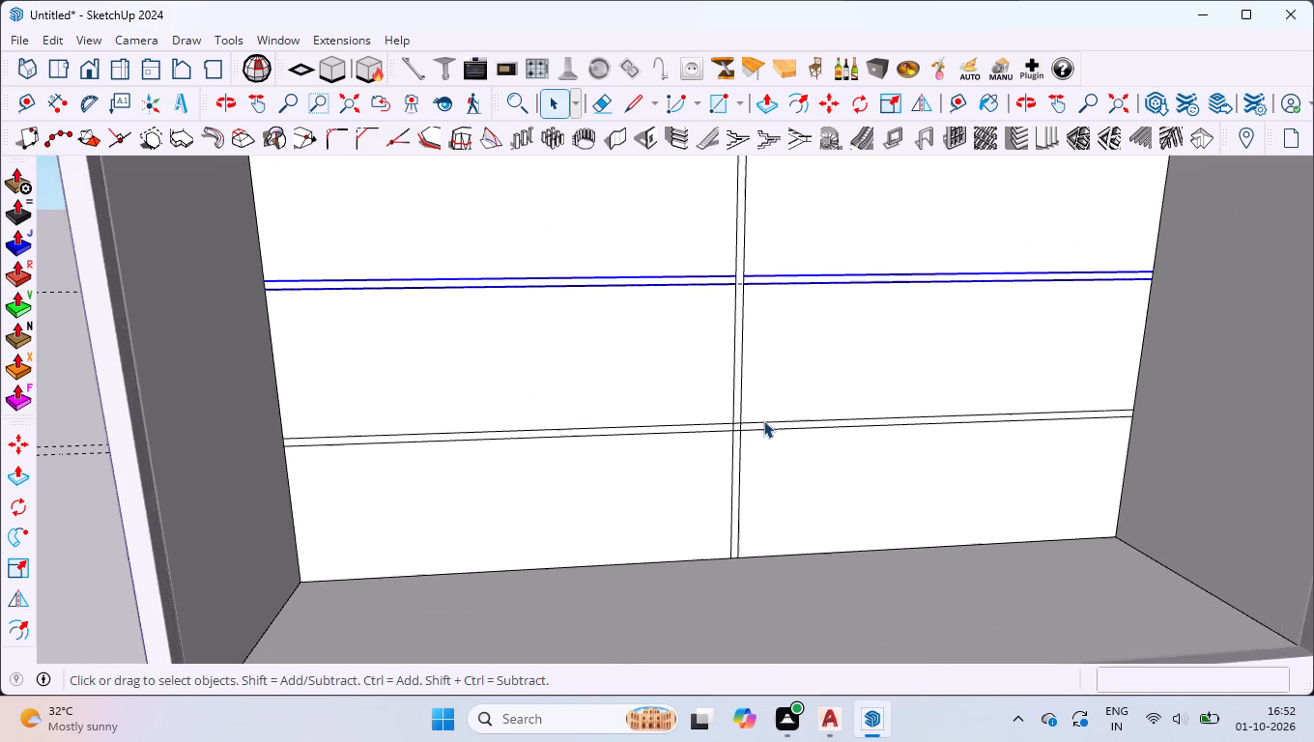
{"action": "scroll", "coordinate": [763, 420], "scroll_direction": "up", "scroll_amount": 20}
{"action": "scroll", "coordinate": [763, 420], "scroll_direction": "up", "scroll_amount": 3}
{"action": "key", "text": "e"}
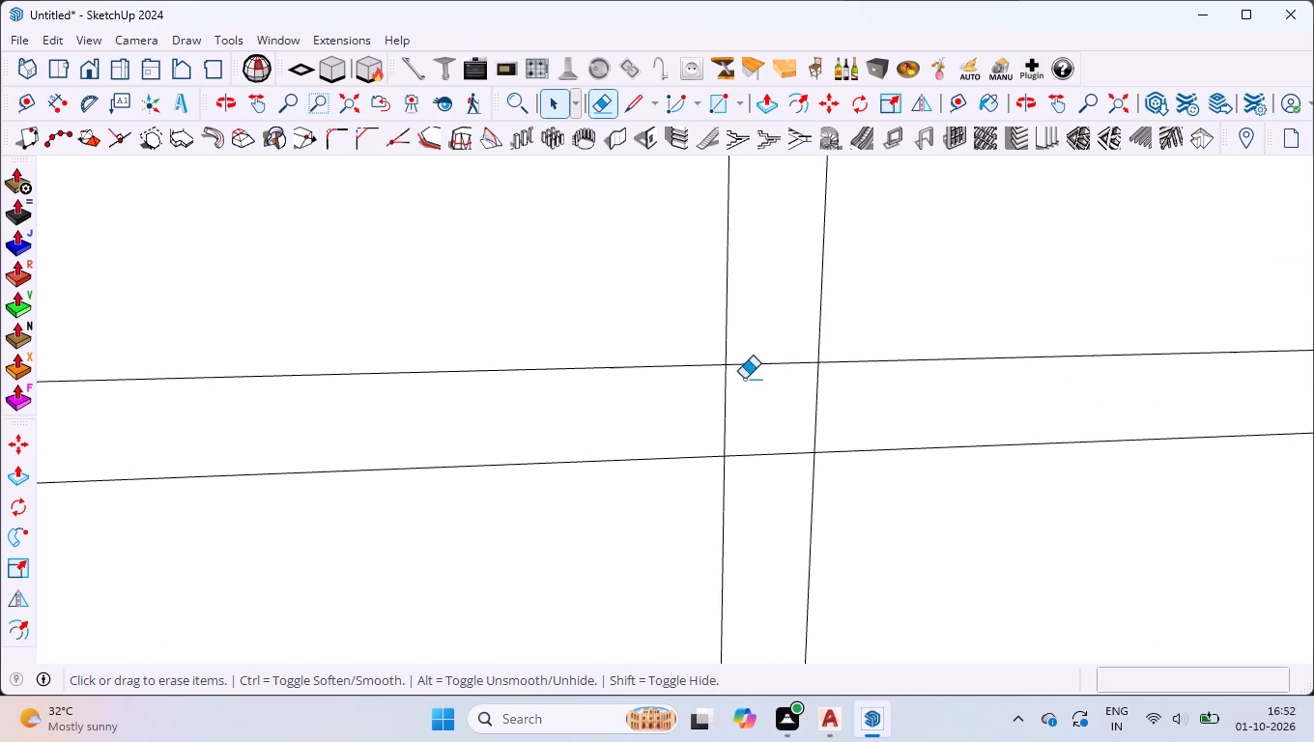
{"action": "left_click_drag", "start_coordinate": [757, 345], "coordinate": [773, 519]}
{"action": "key", "text": "space"}
Delete the horizontal shelf guides extending beyond the cabinet's side.
{"action": "scroll", "coordinate": [751, 431], "scroll_direction": "down", "scroll_amount": 17}
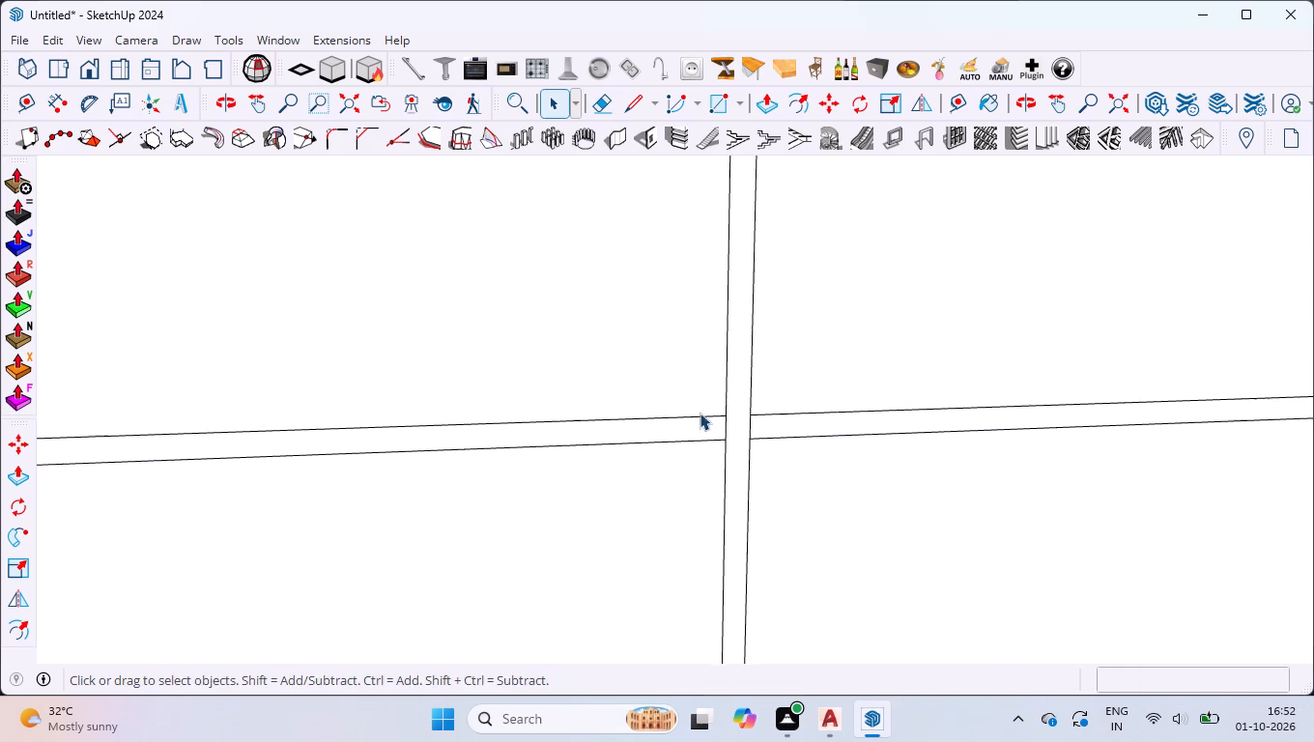
{"action": "scroll", "coordinate": [700, 413], "scroll_direction": "down", "scroll_amount": 18}
{"action": "scroll", "coordinate": [718, 508], "scroll_direction": "down", "scroll_amount": 5}
{"action": "left_click_drag", "start_coordinate": [1096, 472], "coordinate": [1062, 377]}
{"action": "key", "text": "Delete"}
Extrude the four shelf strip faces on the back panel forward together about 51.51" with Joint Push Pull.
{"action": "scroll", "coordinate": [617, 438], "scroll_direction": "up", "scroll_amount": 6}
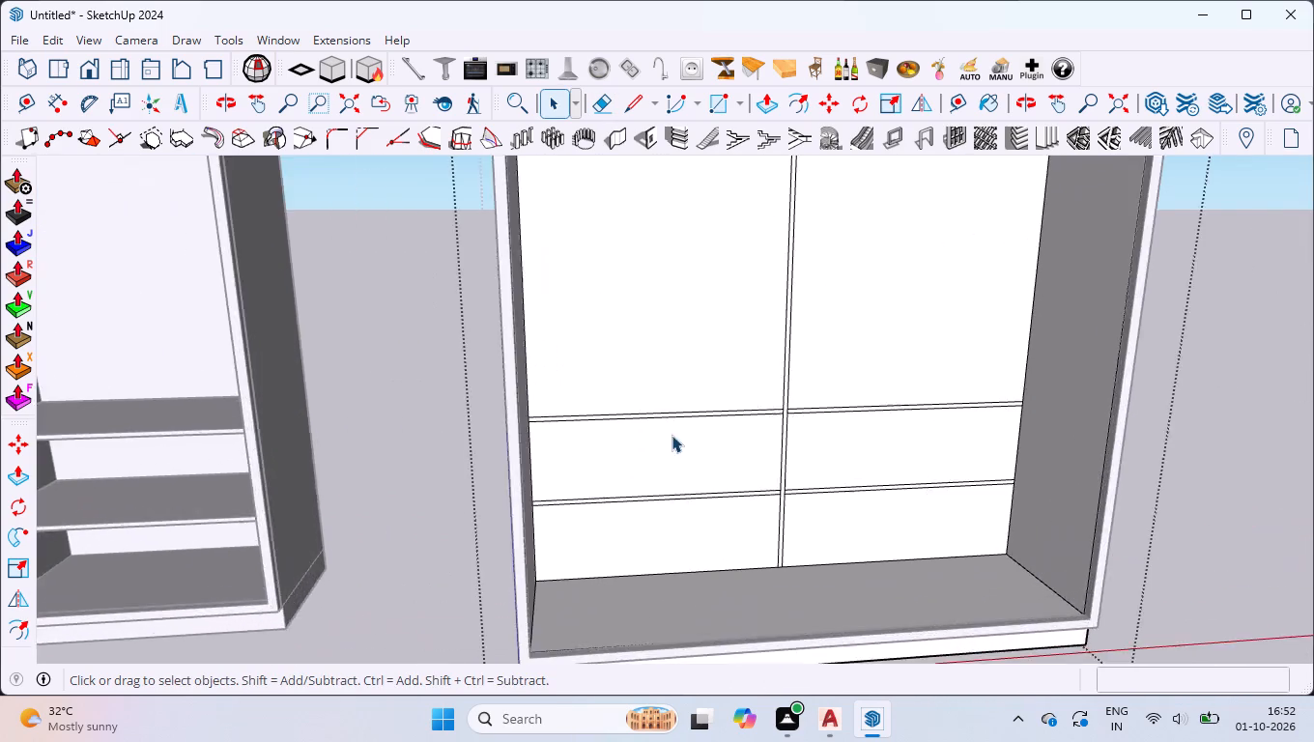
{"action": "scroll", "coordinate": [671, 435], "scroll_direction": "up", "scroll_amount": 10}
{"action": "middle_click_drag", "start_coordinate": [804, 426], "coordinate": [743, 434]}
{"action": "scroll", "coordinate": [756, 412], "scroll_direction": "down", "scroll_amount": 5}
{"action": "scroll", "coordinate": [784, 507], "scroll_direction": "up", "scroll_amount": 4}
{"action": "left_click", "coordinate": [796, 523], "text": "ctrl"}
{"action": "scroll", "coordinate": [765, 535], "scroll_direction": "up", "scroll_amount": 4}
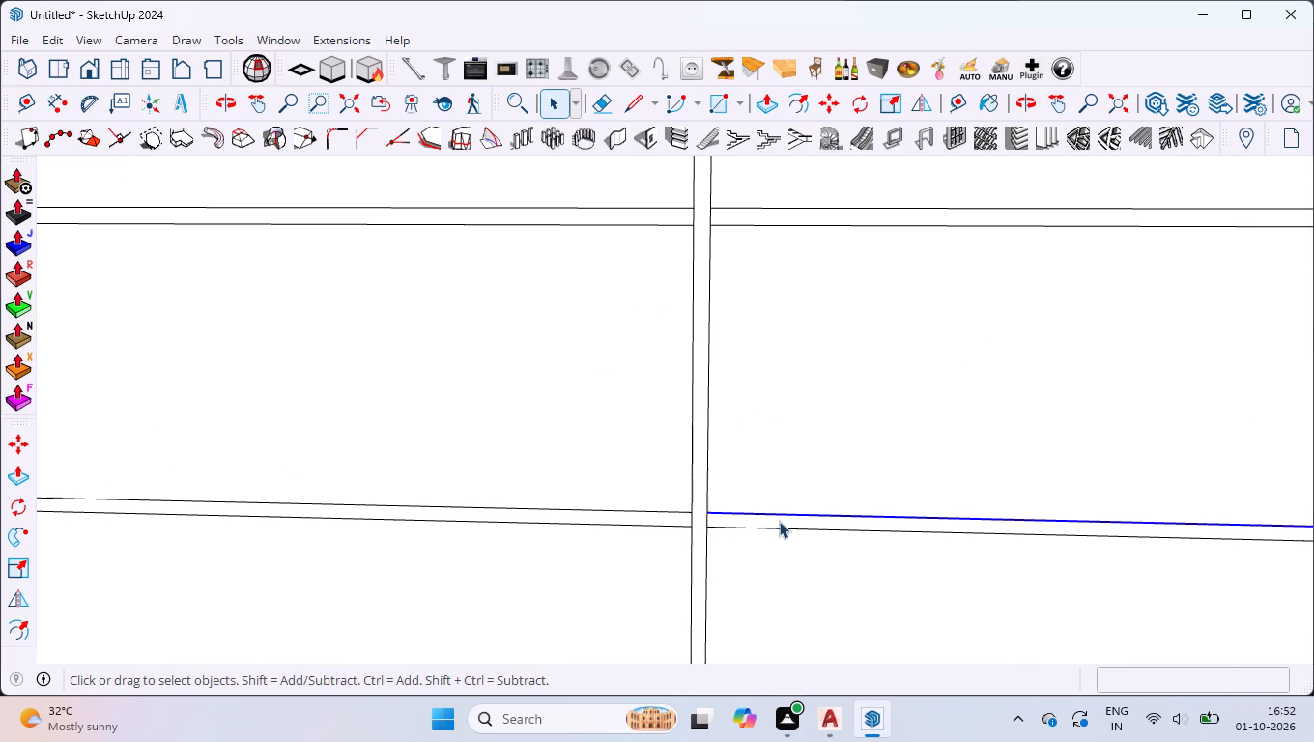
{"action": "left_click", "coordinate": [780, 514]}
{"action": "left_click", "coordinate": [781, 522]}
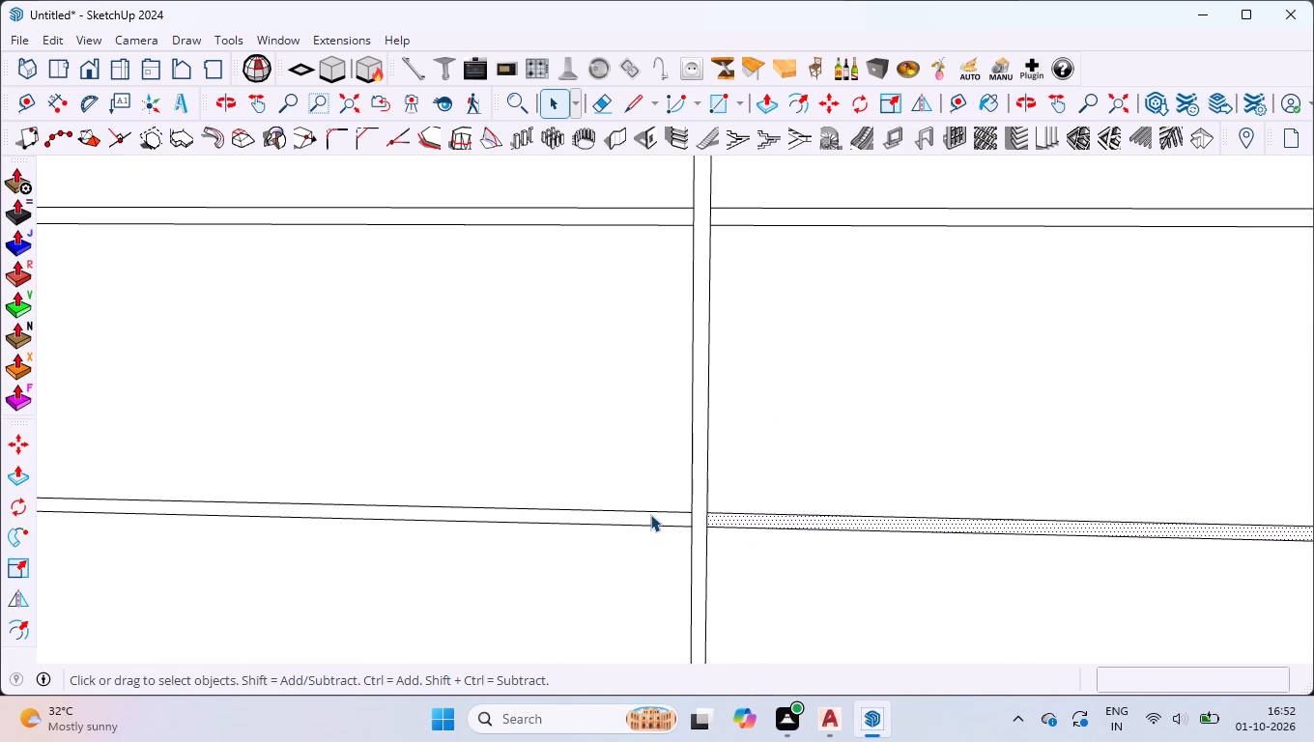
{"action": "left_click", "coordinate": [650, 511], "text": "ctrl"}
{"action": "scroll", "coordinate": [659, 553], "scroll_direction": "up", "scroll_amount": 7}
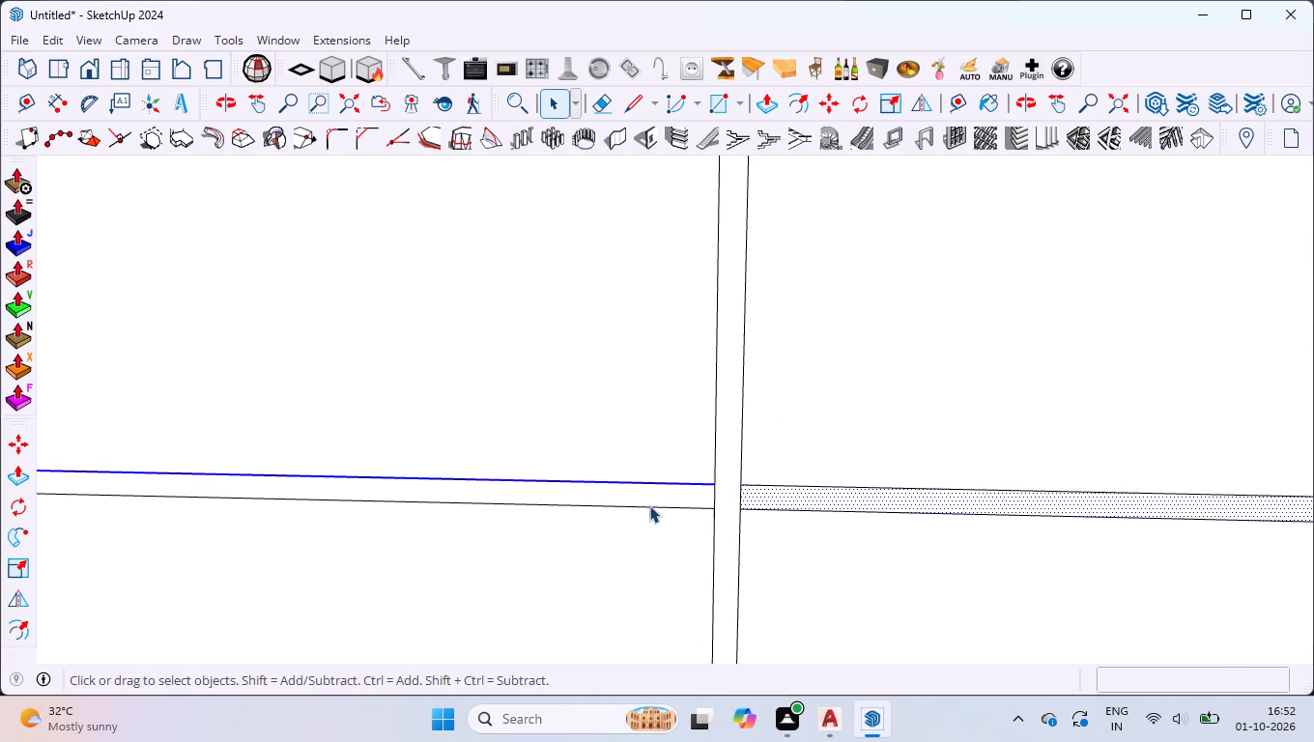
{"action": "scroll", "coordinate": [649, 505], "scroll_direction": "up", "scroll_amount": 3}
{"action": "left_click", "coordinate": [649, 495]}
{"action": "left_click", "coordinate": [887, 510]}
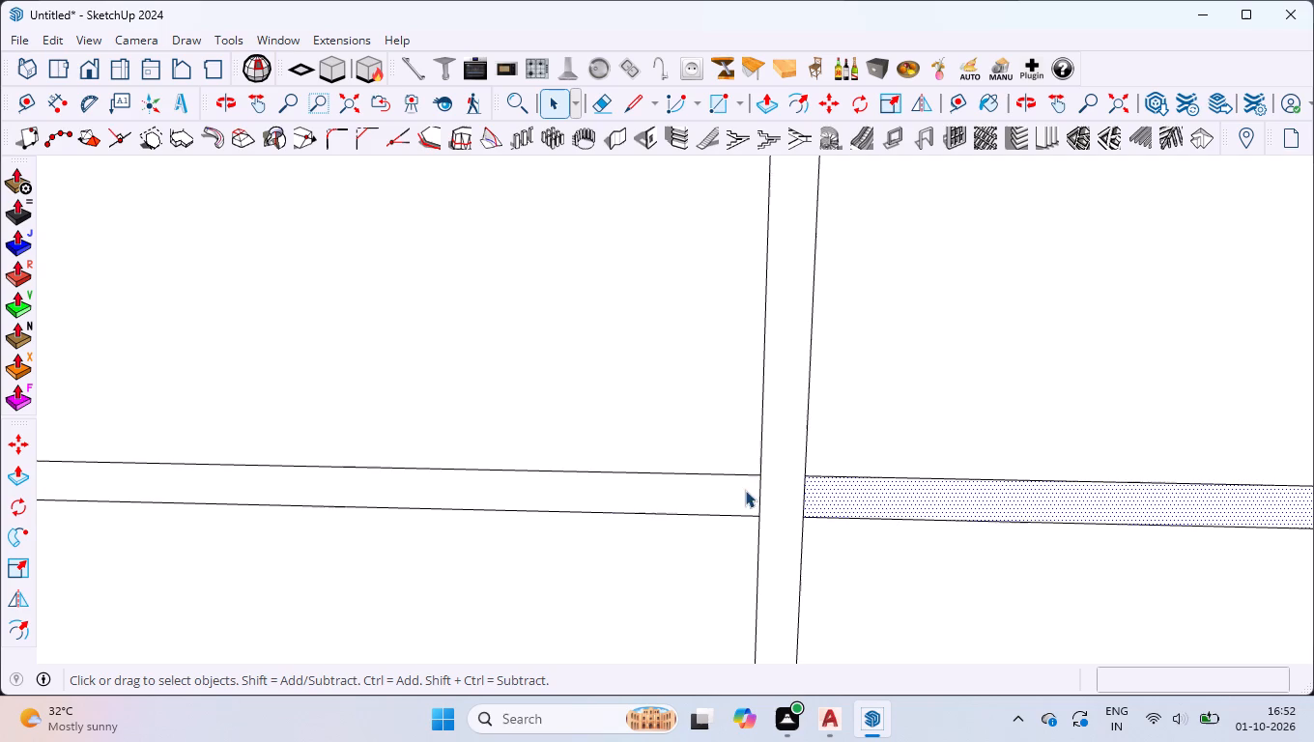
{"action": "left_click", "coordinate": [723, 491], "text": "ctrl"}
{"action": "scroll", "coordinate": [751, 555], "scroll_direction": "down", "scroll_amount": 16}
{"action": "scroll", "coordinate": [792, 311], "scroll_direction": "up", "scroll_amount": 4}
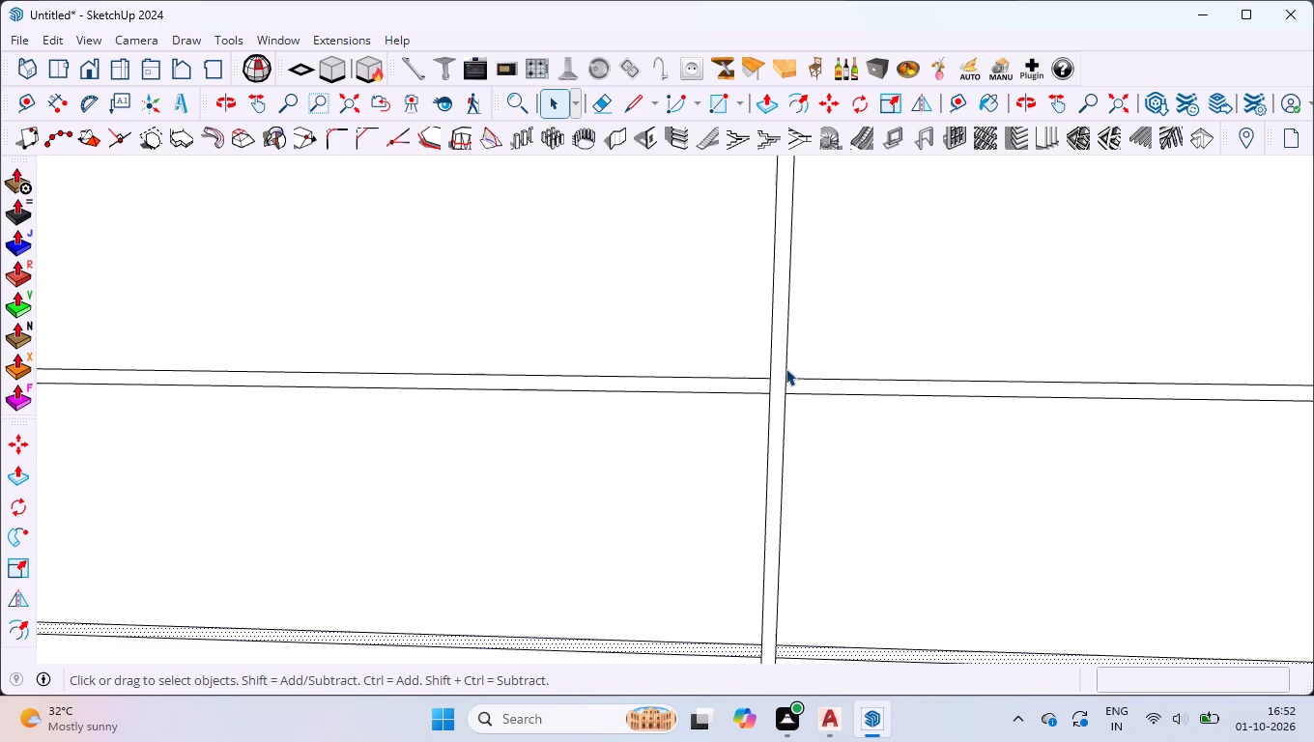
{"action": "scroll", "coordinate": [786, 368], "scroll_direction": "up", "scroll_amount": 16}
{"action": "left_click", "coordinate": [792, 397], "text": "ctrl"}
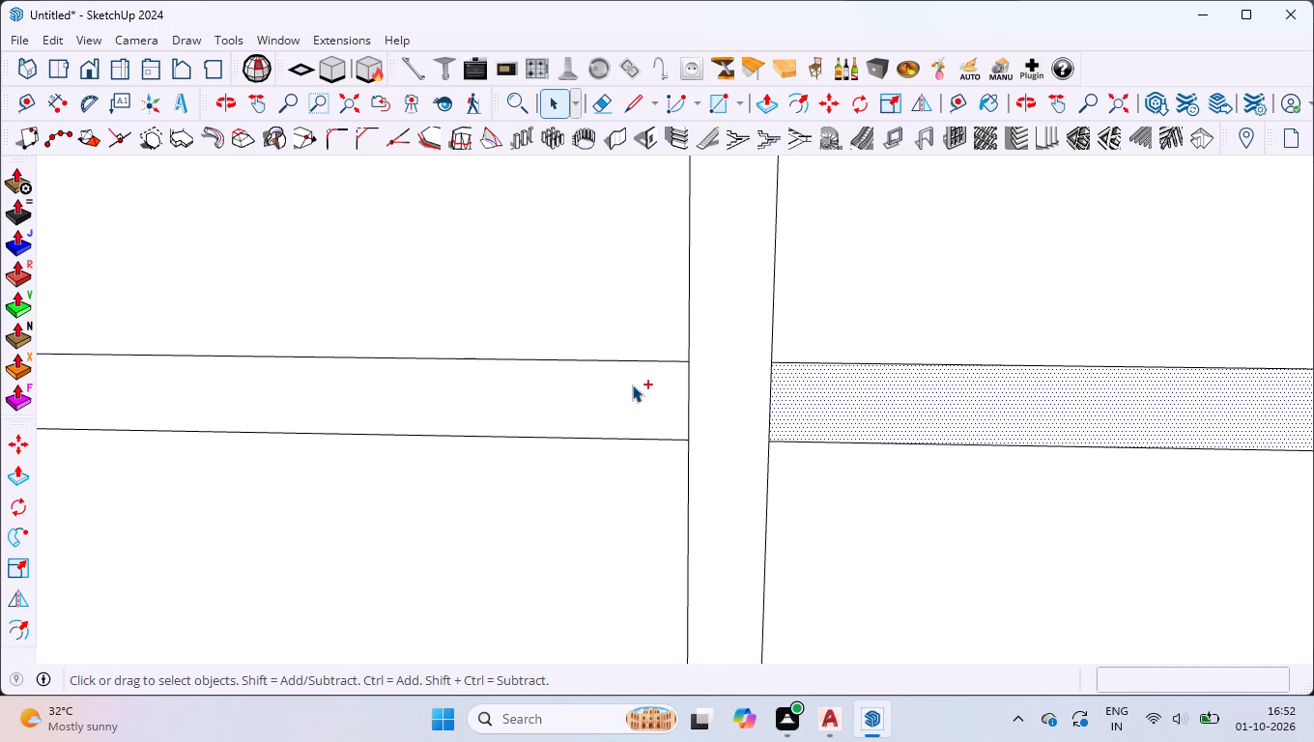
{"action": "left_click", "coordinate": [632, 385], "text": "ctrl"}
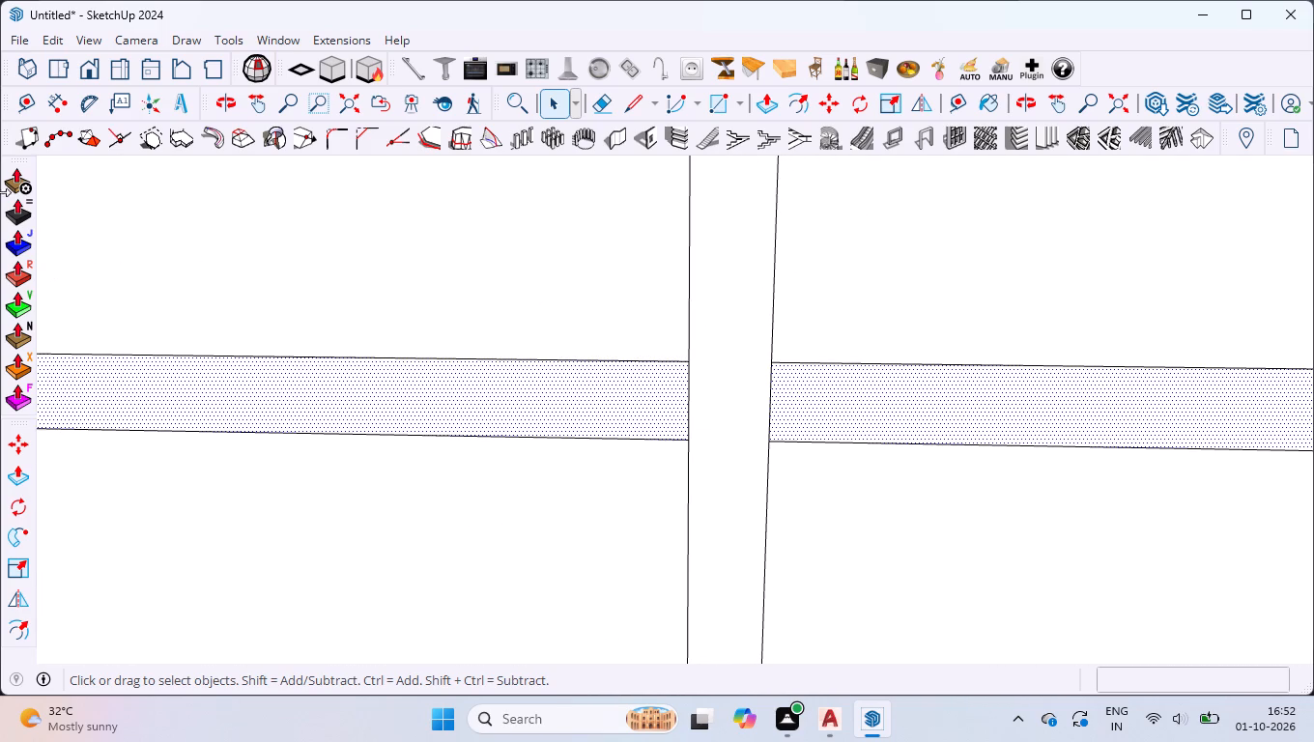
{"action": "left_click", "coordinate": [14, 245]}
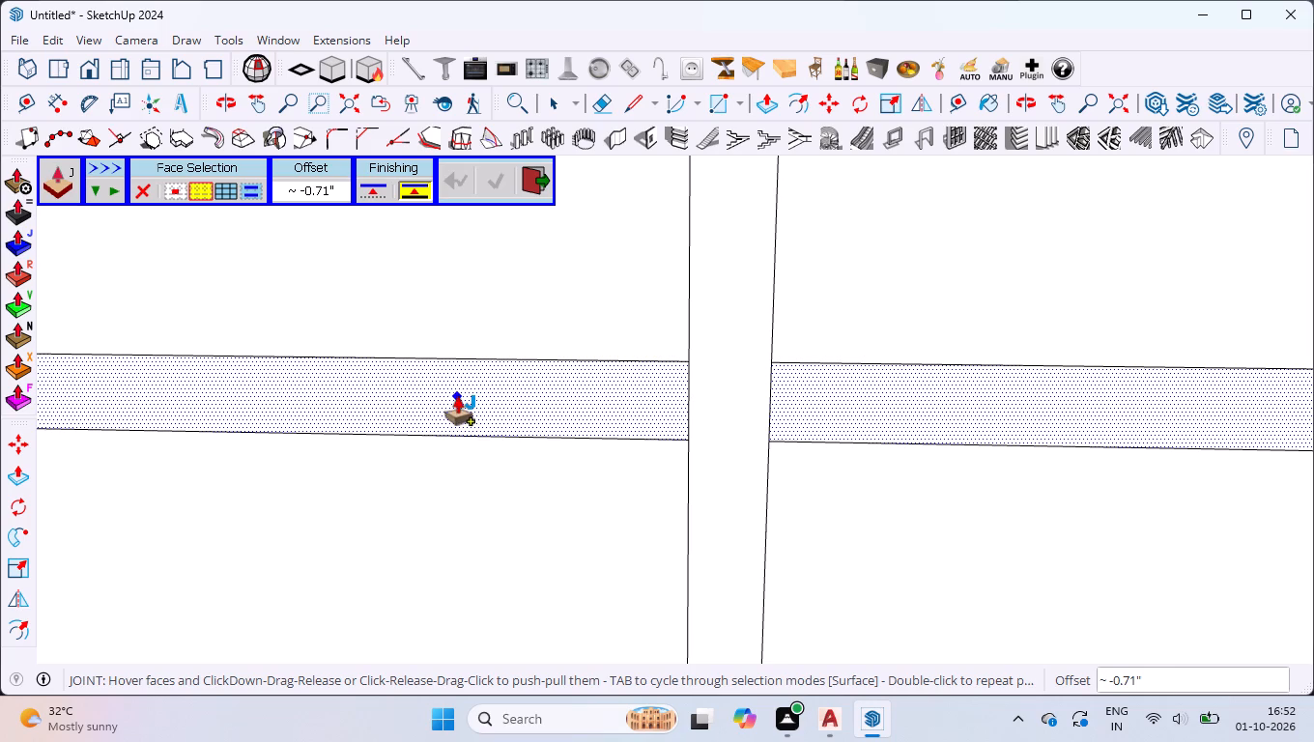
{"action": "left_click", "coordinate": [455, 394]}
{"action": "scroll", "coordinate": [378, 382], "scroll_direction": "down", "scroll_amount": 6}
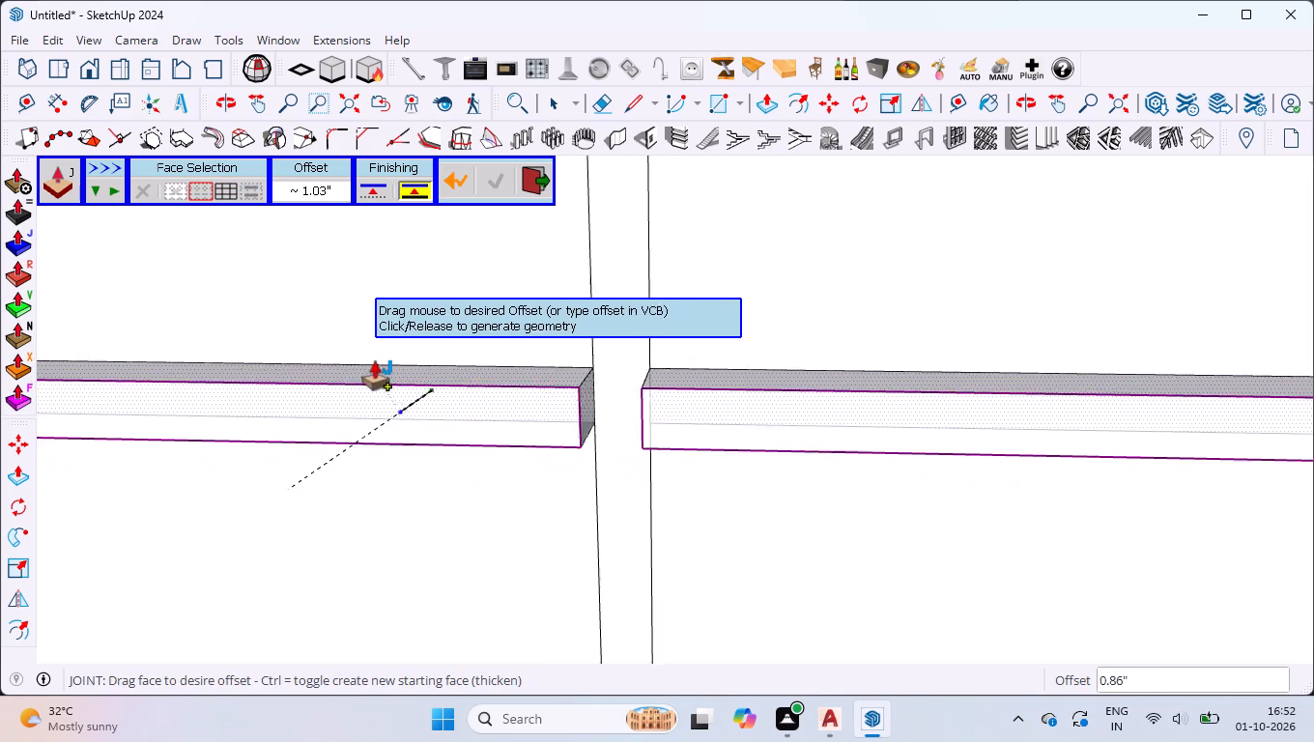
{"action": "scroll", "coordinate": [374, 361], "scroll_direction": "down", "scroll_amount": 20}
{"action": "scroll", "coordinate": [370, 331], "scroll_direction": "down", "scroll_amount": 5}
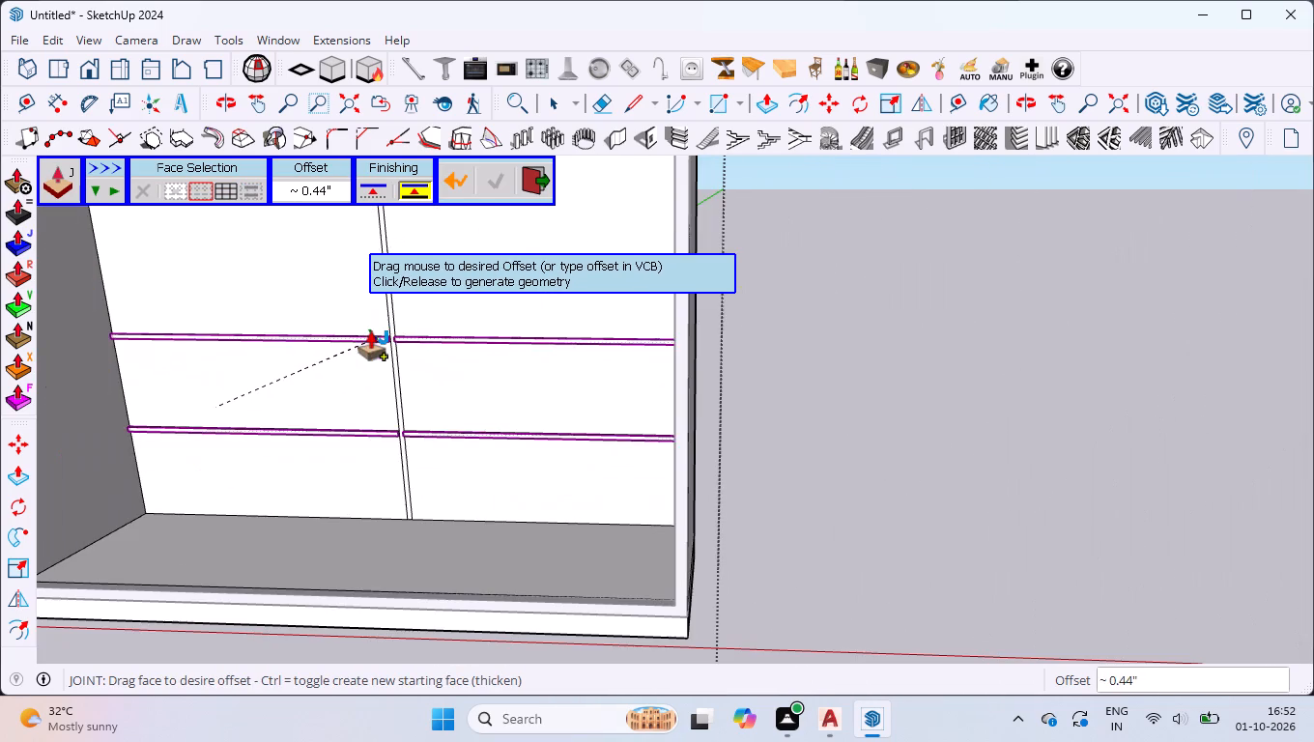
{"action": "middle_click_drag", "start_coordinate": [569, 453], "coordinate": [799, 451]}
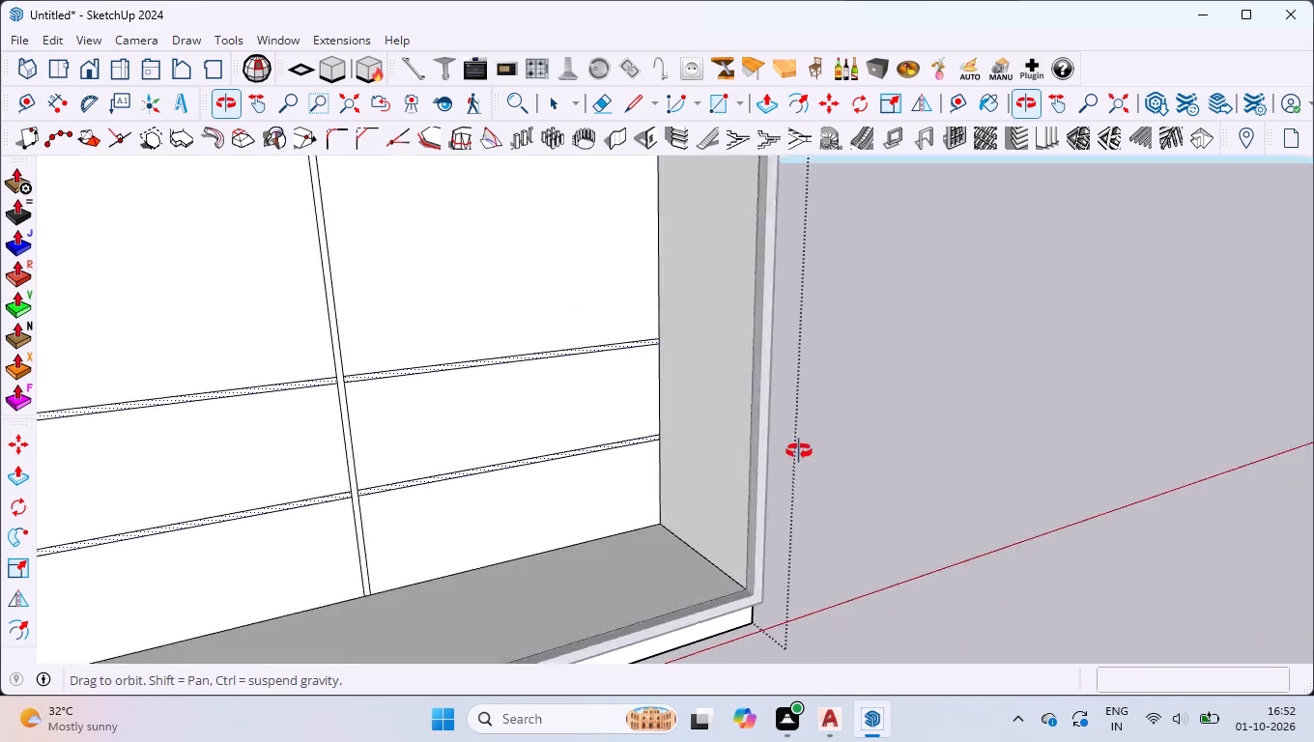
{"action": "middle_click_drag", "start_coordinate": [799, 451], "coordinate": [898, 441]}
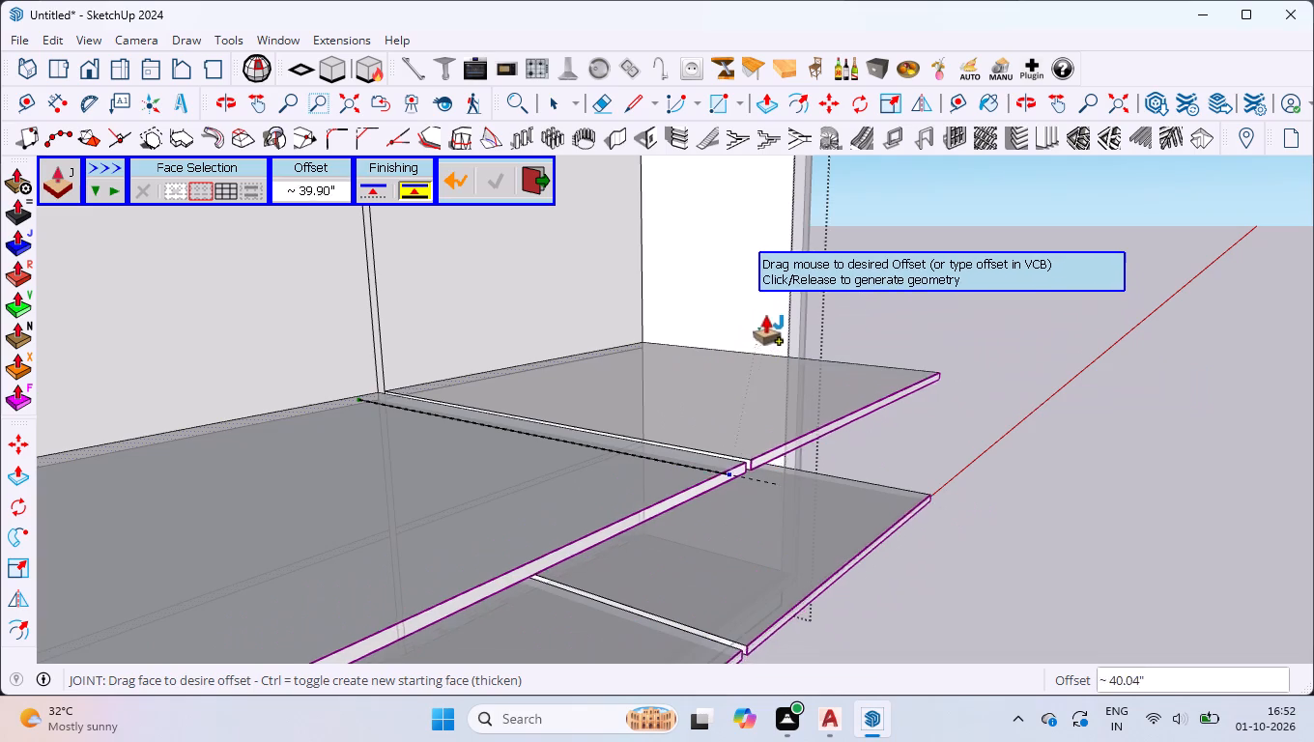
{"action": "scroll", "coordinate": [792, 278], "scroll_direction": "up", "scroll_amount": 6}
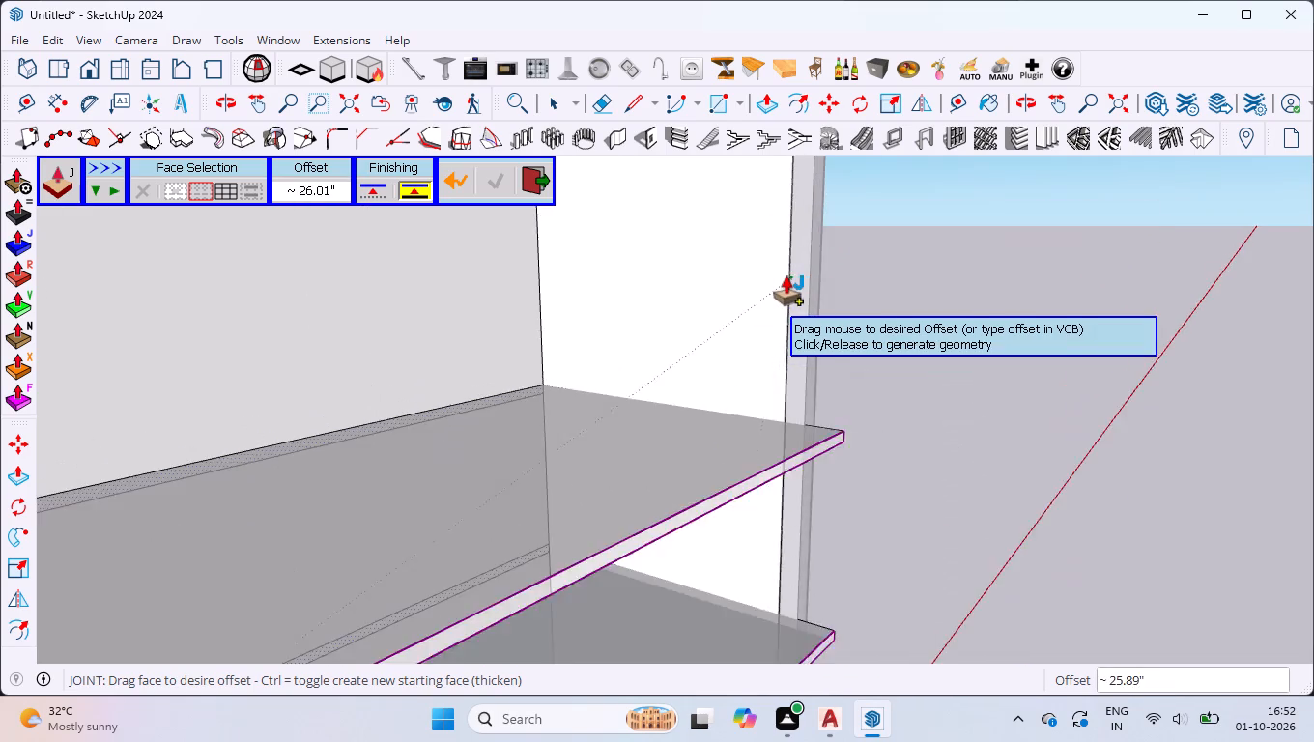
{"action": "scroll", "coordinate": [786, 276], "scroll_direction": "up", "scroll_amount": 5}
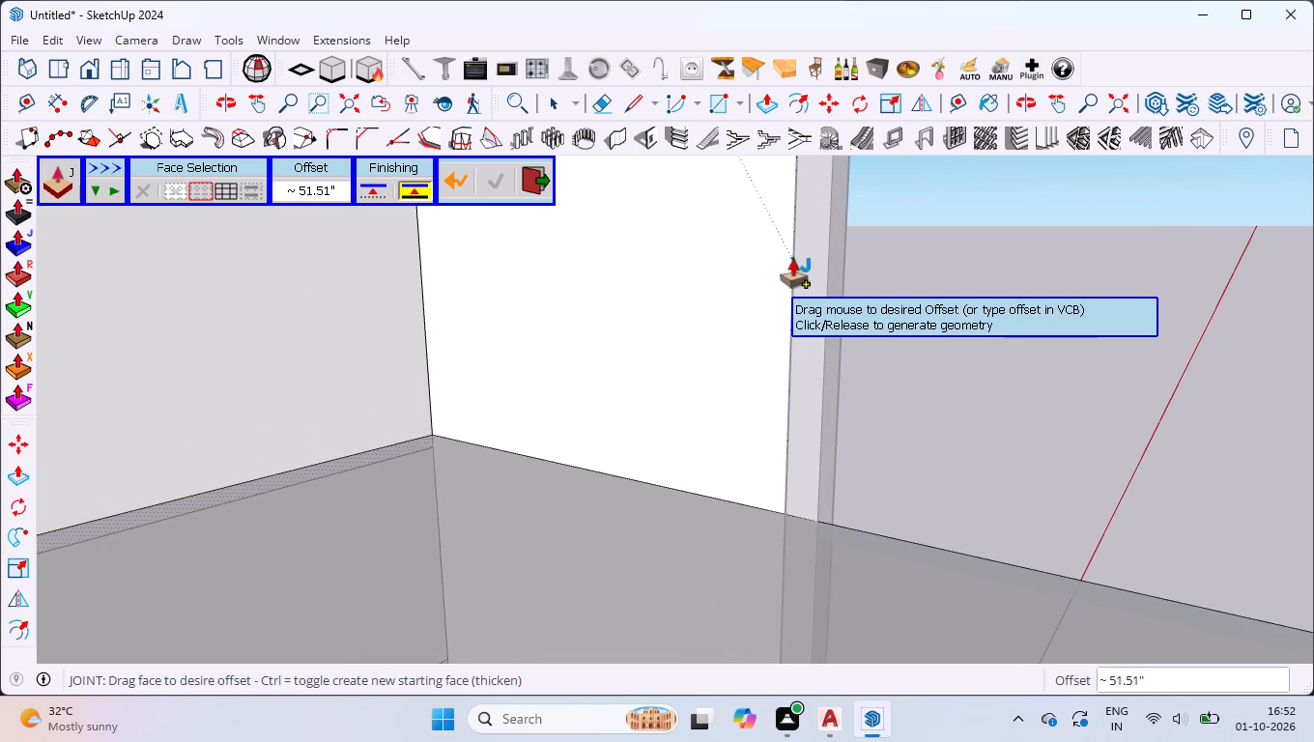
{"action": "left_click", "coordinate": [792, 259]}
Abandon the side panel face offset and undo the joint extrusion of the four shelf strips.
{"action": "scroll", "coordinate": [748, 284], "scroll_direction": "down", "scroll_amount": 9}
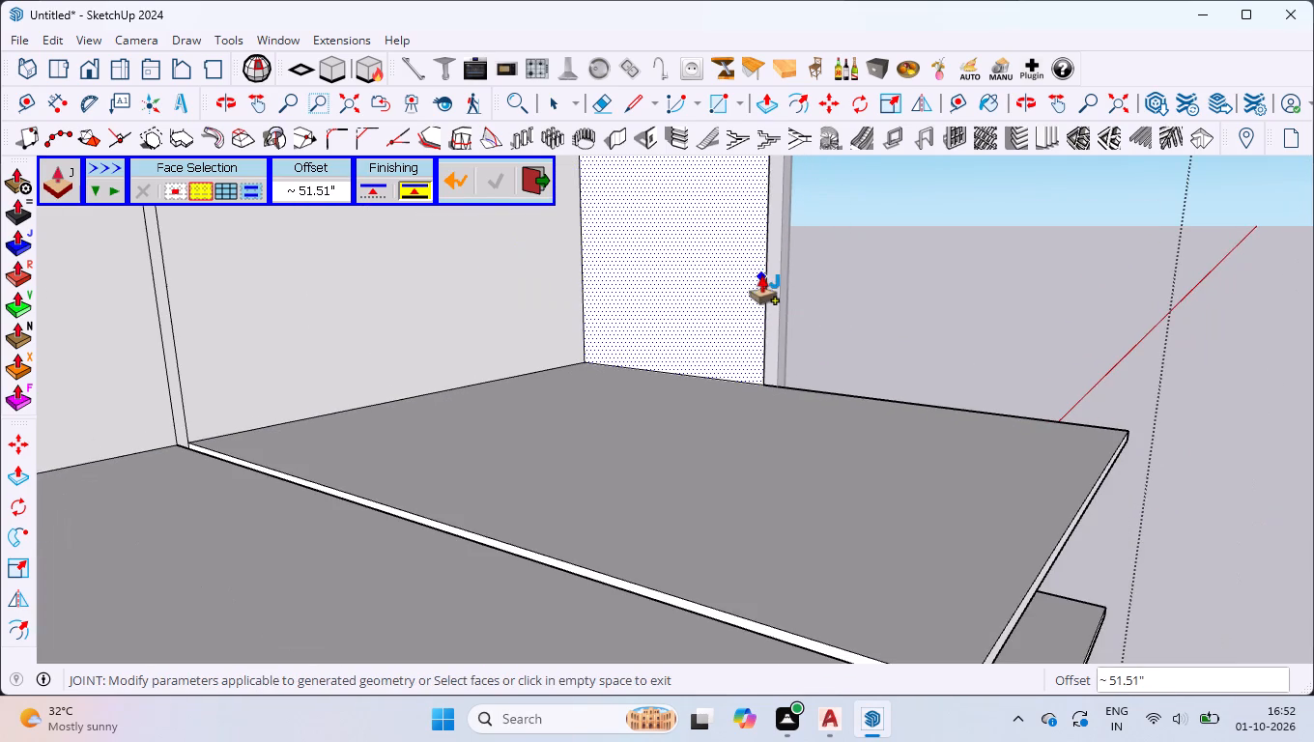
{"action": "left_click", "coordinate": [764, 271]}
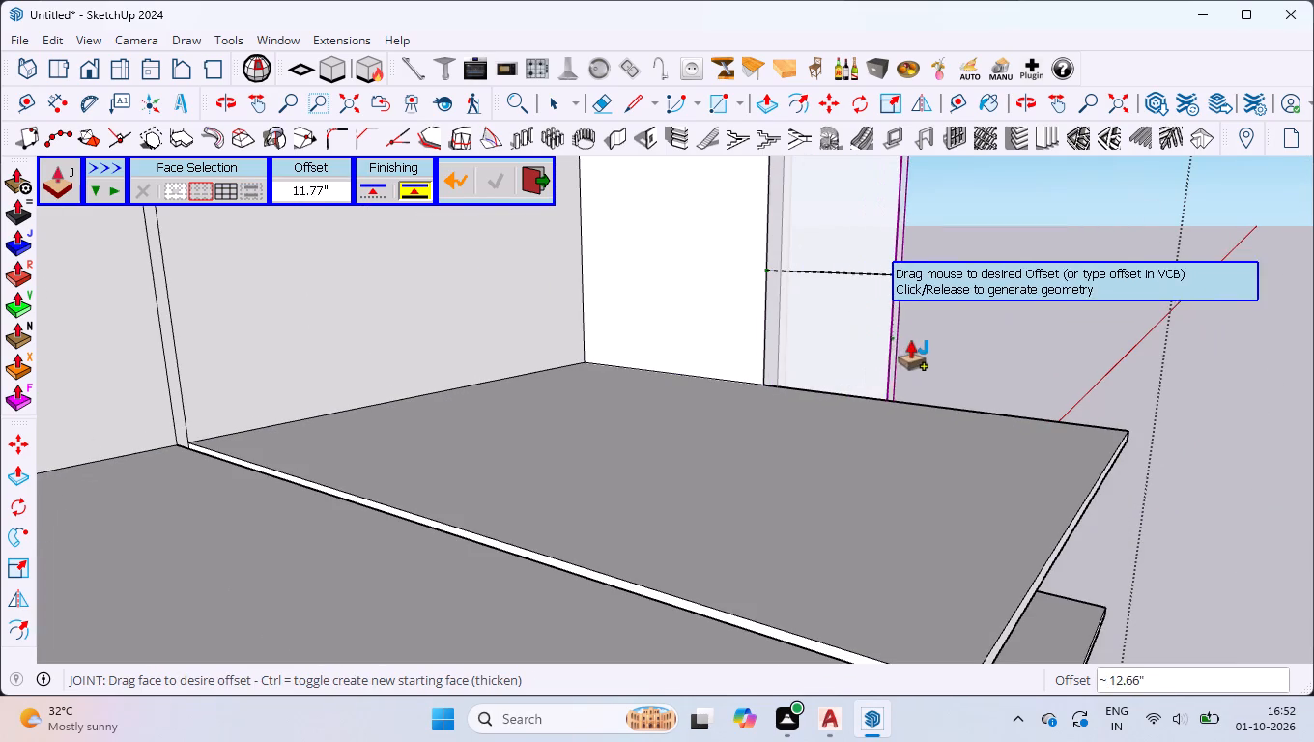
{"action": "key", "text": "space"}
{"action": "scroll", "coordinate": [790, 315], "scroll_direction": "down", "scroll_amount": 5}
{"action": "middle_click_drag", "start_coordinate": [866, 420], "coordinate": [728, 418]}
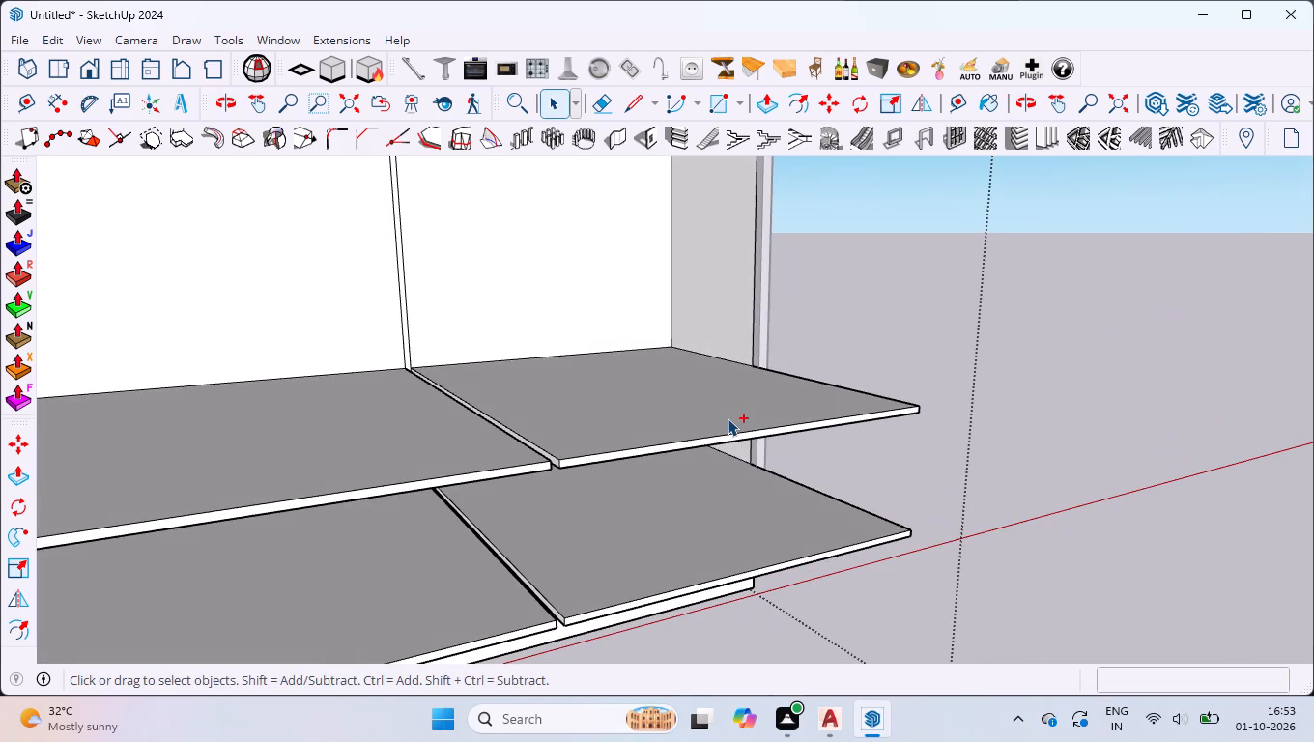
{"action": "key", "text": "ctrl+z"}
Push/Pull the vertical partition strip forward about 21.87" to the cabinet side's front edge.
{"action": "scroll", "coordinate": [407, 341], "scroll_direction": "up", "scroll_amount": 6}
{"action": "left_click", "coordinate": [407, 343]}
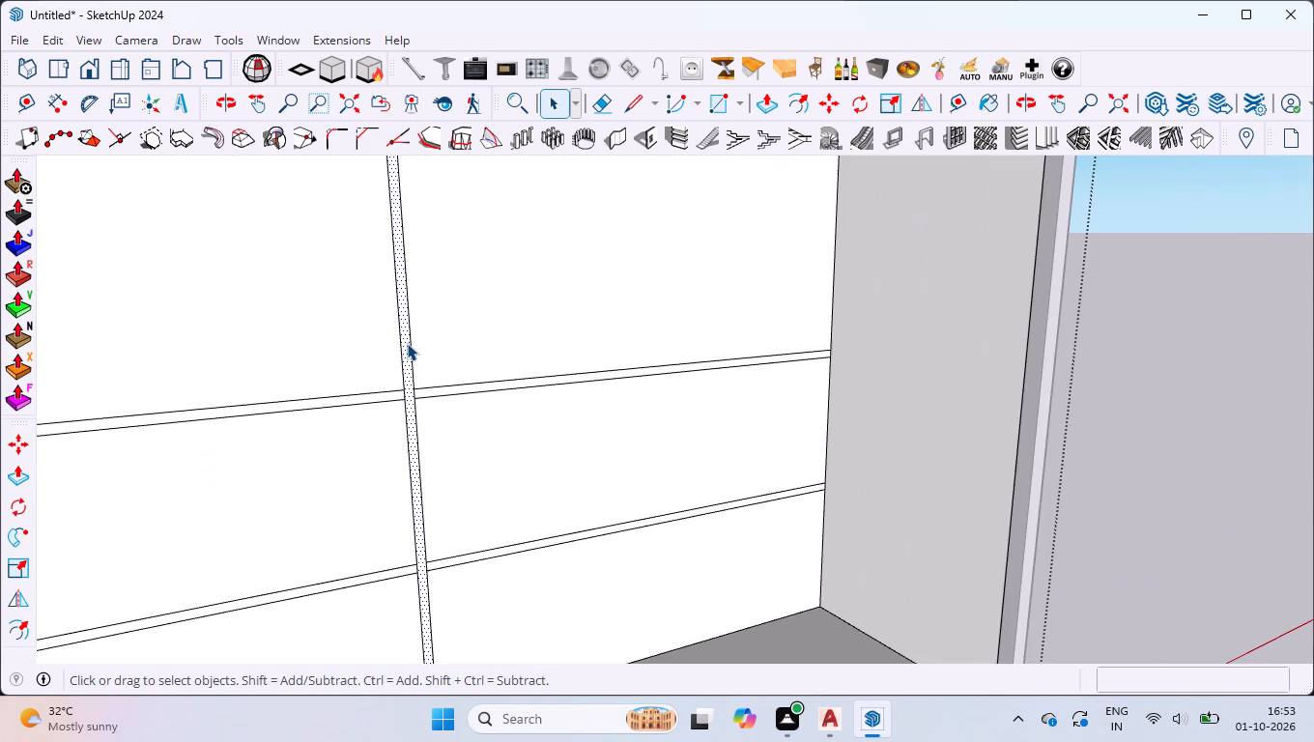
{"action": "scroll", "coordinate": [407, 343], "scroll_direction": "up", "scroll_amount": 9}
{"action": "double_click", "coordinate": [403, 345]}
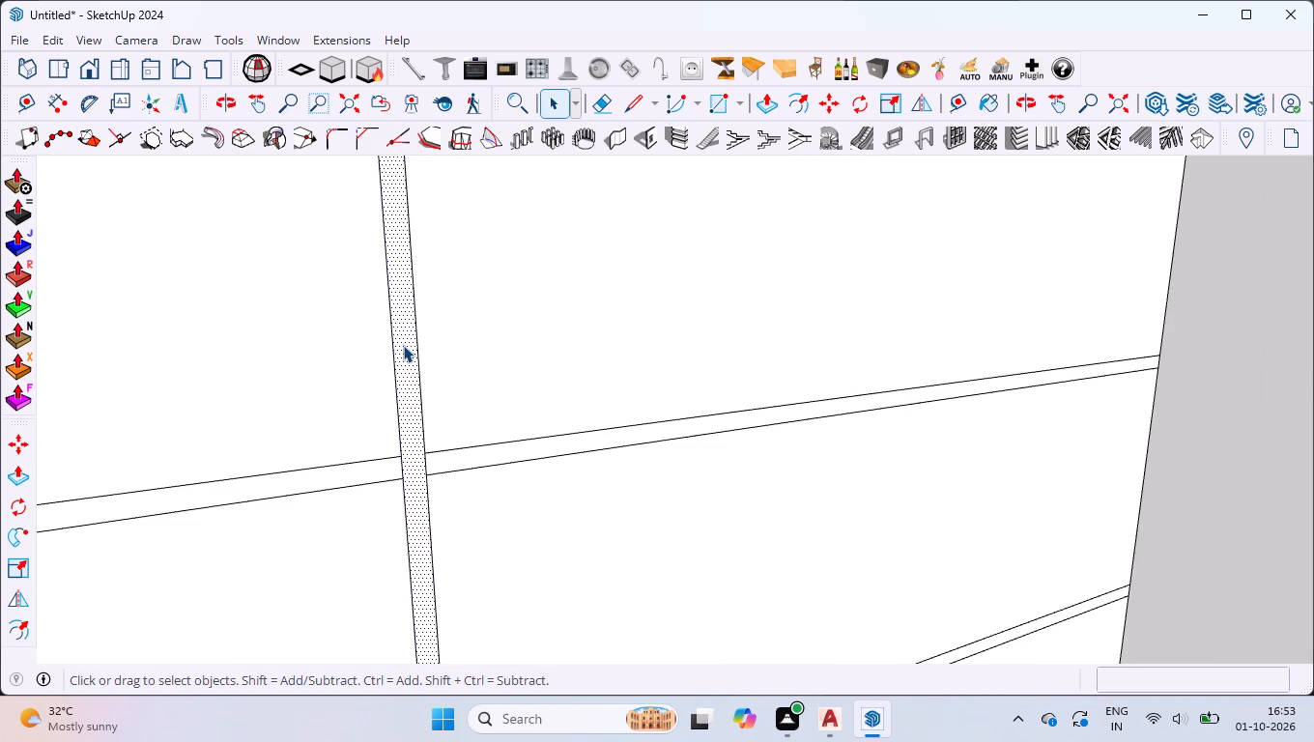
{"action": "key", "text": "p"}
{"action": "left_click", "coordinate": [402, 345]}
{"action": "scroll", "coordinate": [532, 358], "scroll_direction": "down", "scroll_amount": 8}
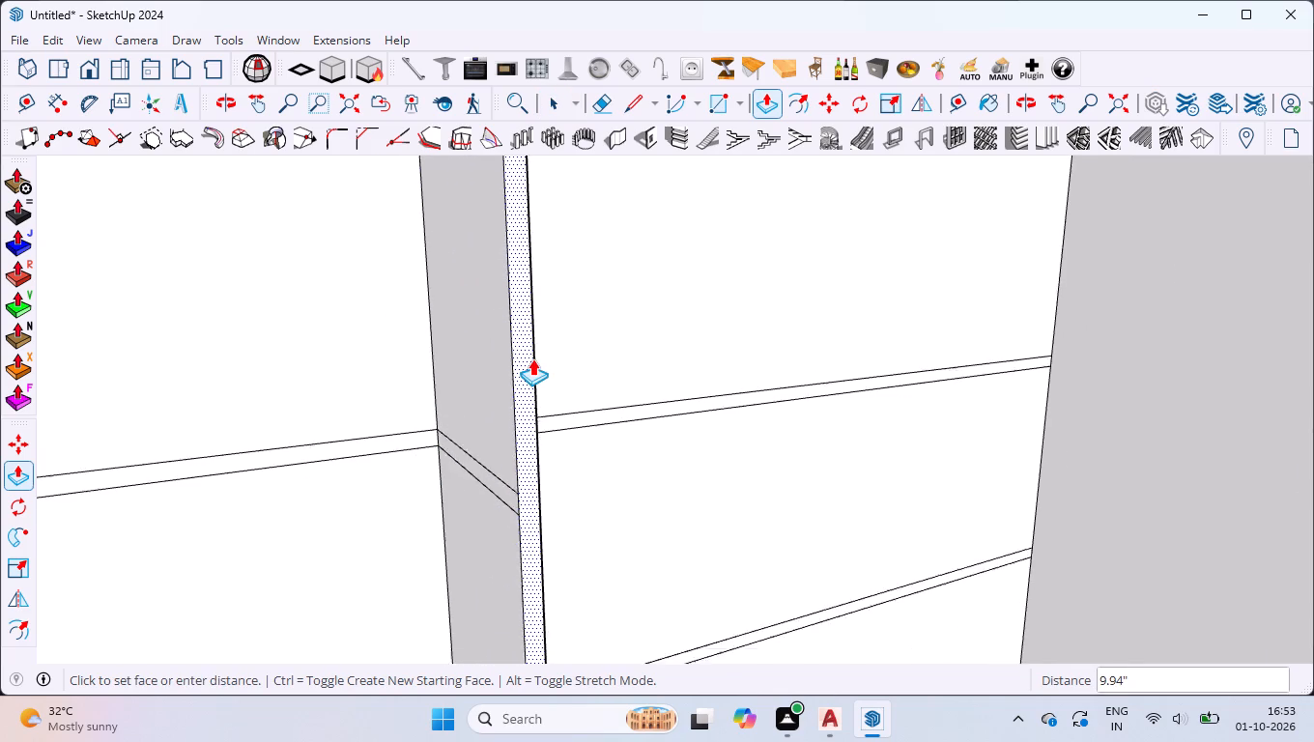
{"action": "scroll", "coordinate": [532, 358], "scroll_direction": "down", "scroll_amount": 11}
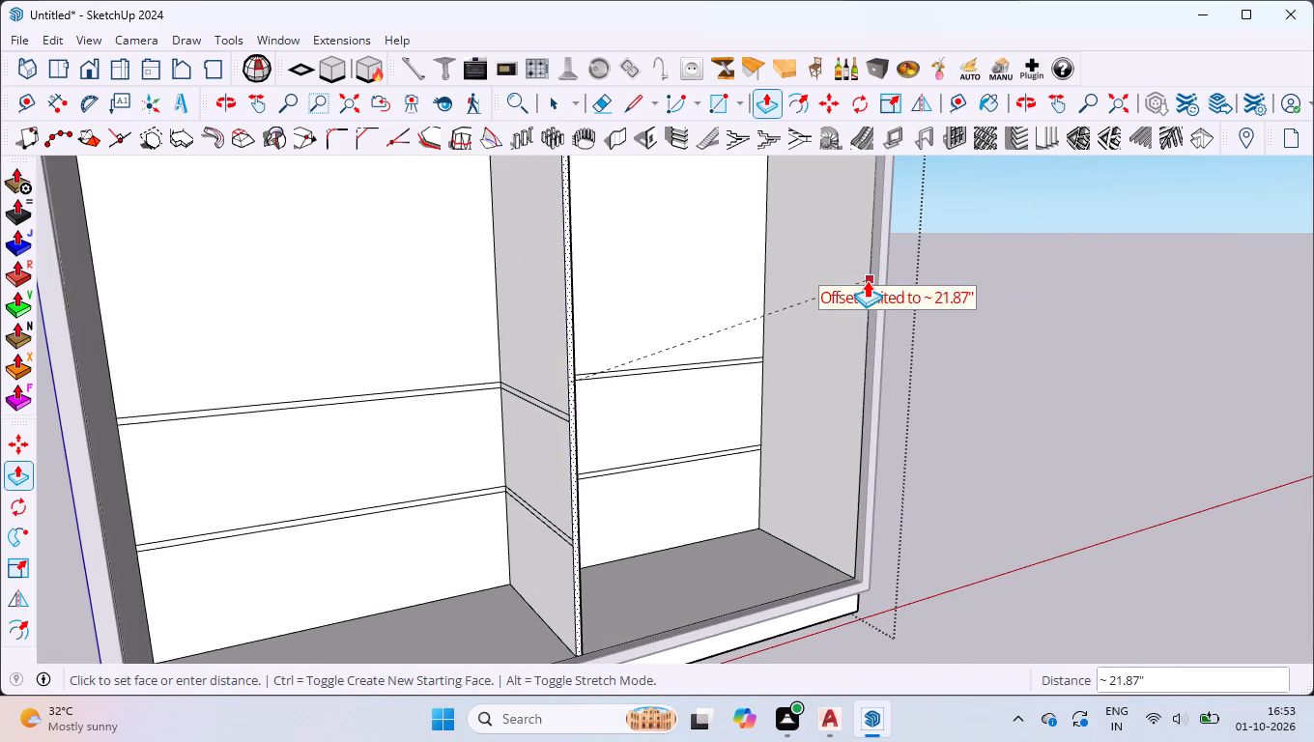
{"action": "left_click", "coordinate": [867, 280]}
{"action": "scroll", "coordinate": [649, 418], "scroll_direction": "up", "scroll_amount": 2}
{"action": "key", "text": "space"}
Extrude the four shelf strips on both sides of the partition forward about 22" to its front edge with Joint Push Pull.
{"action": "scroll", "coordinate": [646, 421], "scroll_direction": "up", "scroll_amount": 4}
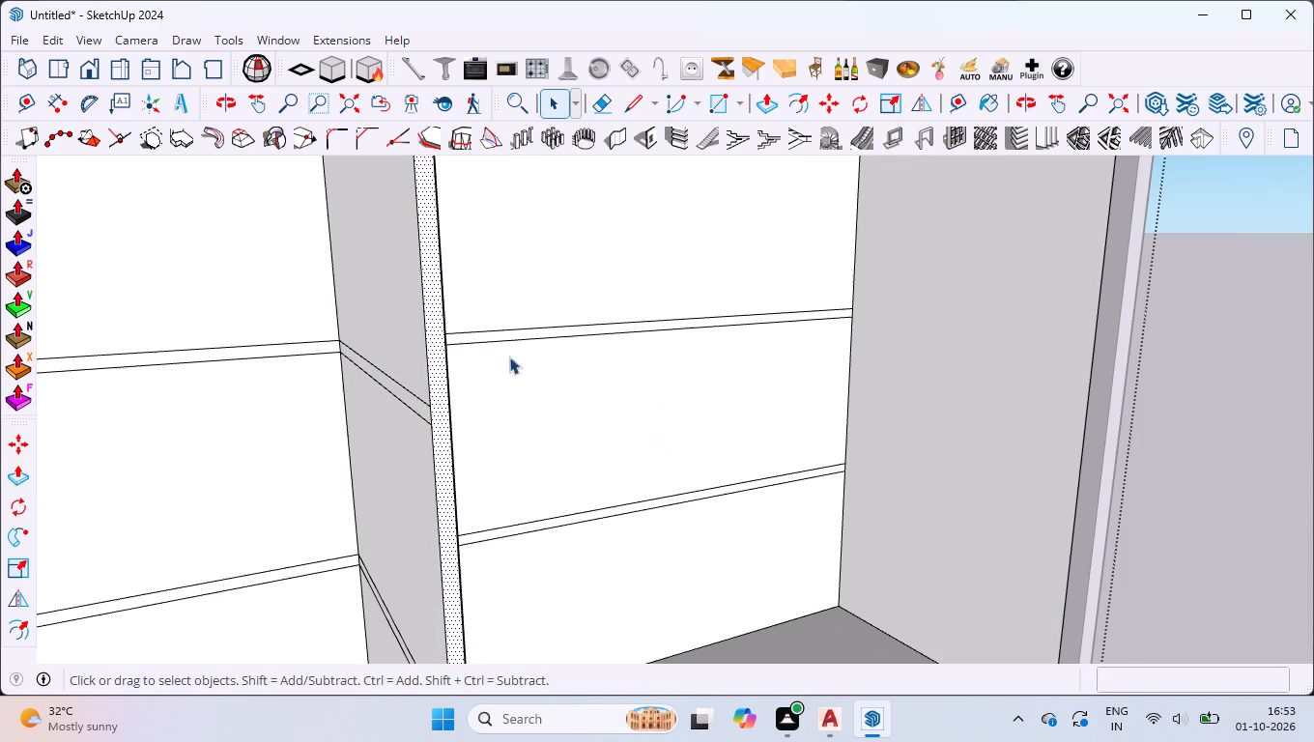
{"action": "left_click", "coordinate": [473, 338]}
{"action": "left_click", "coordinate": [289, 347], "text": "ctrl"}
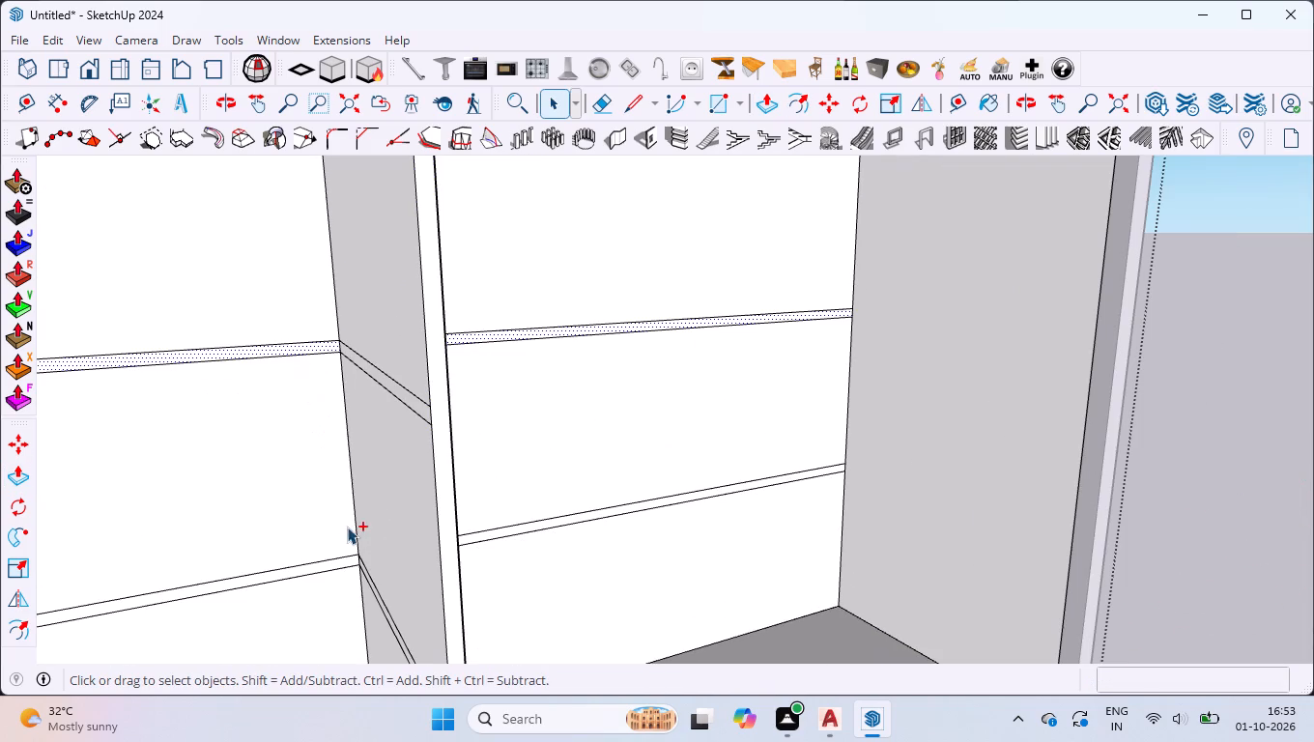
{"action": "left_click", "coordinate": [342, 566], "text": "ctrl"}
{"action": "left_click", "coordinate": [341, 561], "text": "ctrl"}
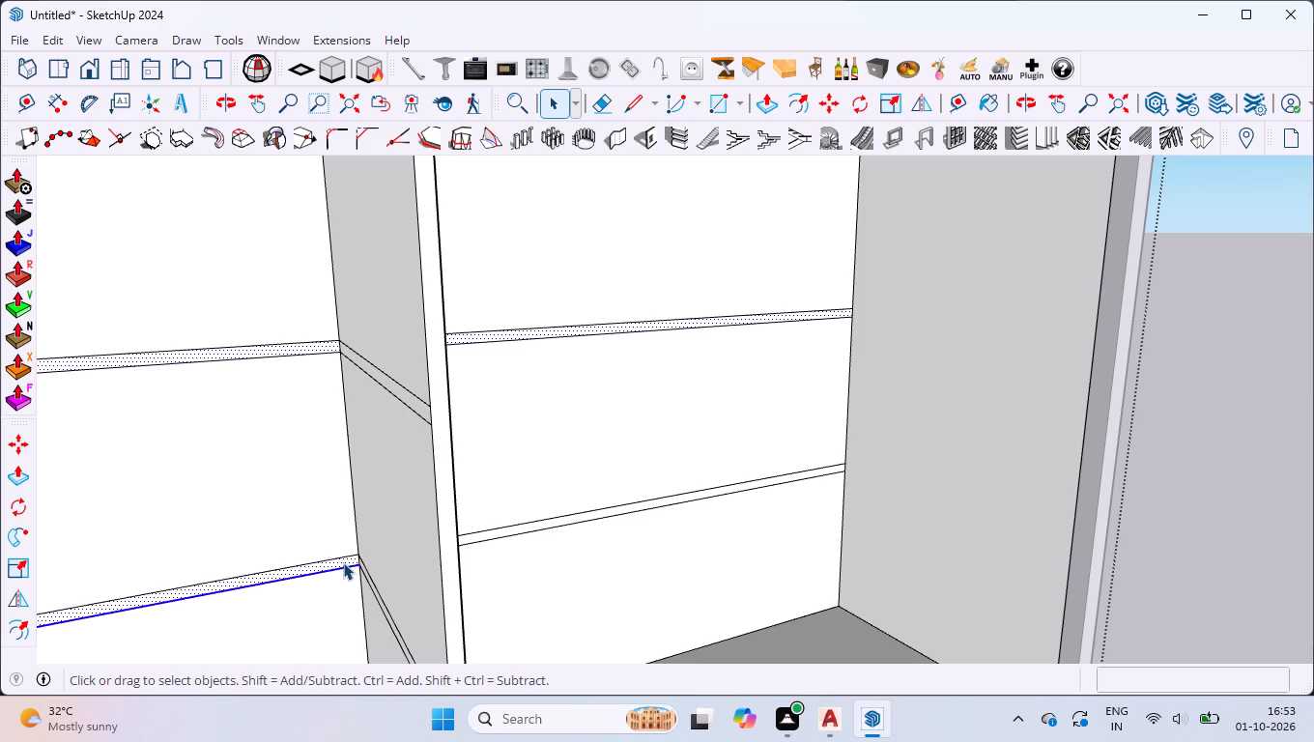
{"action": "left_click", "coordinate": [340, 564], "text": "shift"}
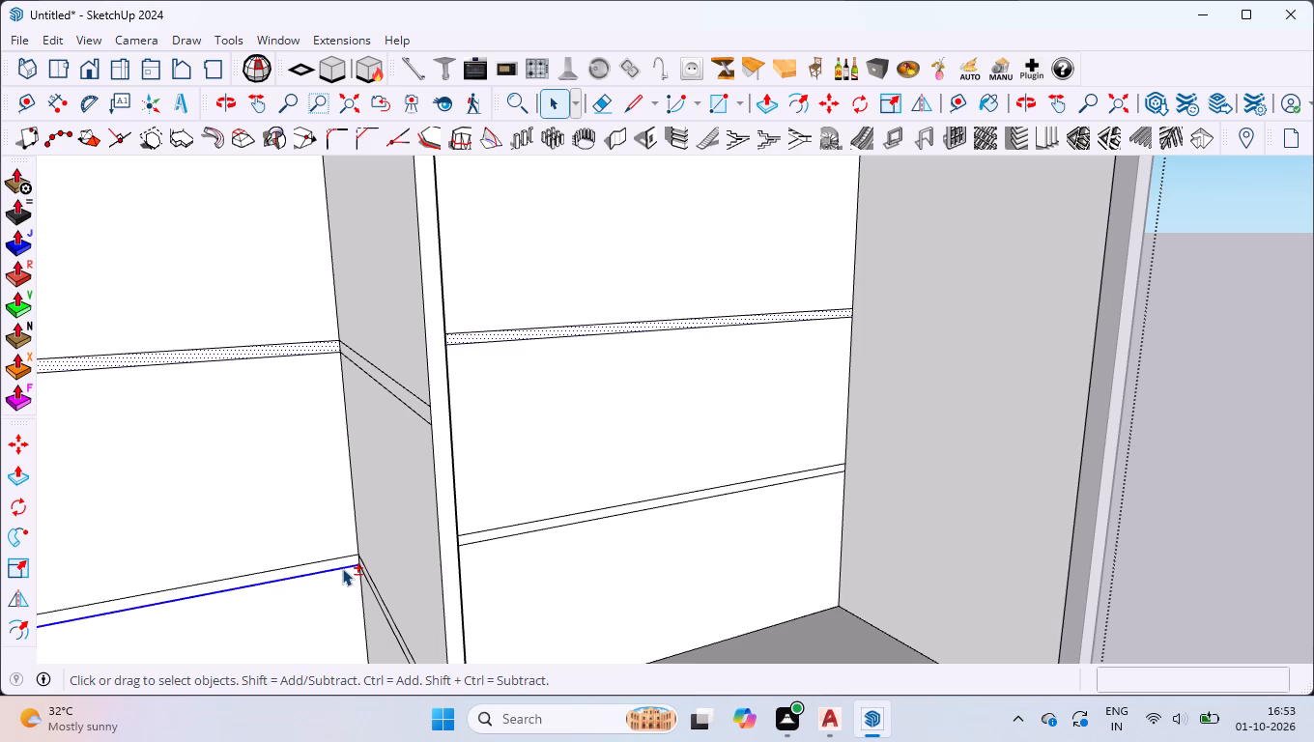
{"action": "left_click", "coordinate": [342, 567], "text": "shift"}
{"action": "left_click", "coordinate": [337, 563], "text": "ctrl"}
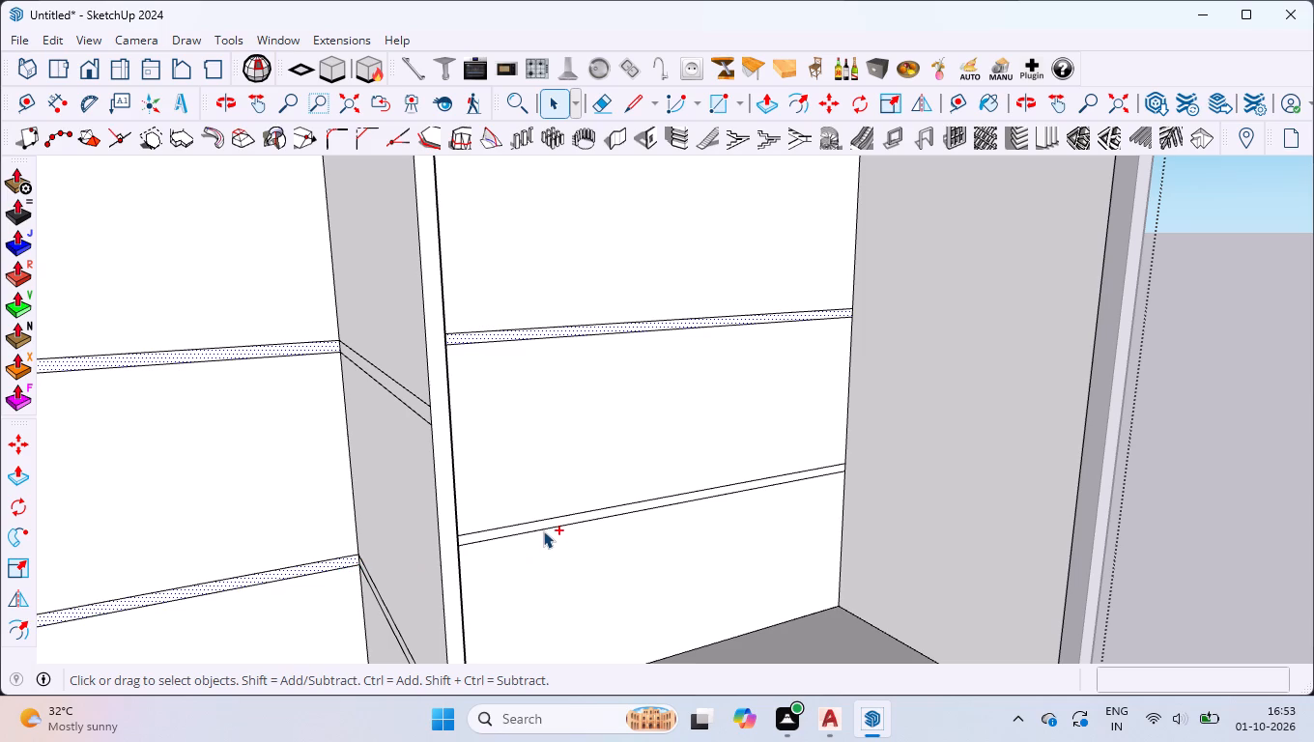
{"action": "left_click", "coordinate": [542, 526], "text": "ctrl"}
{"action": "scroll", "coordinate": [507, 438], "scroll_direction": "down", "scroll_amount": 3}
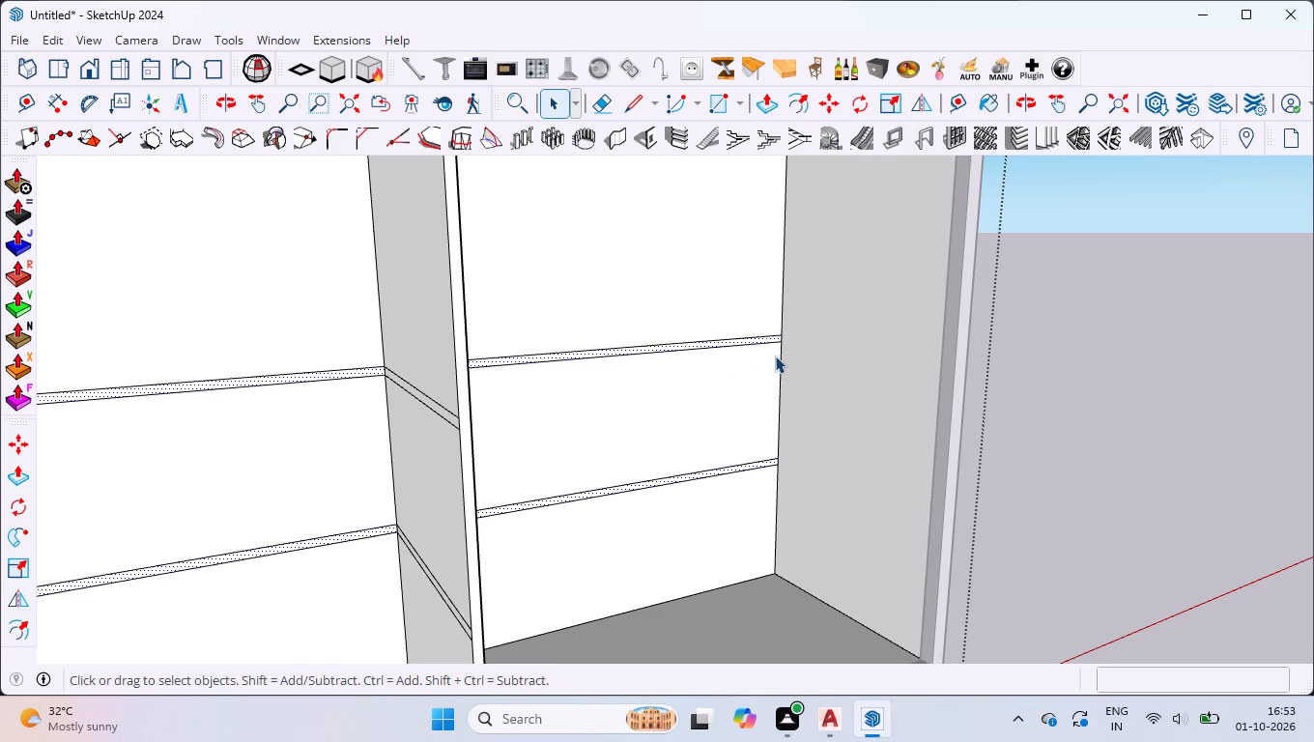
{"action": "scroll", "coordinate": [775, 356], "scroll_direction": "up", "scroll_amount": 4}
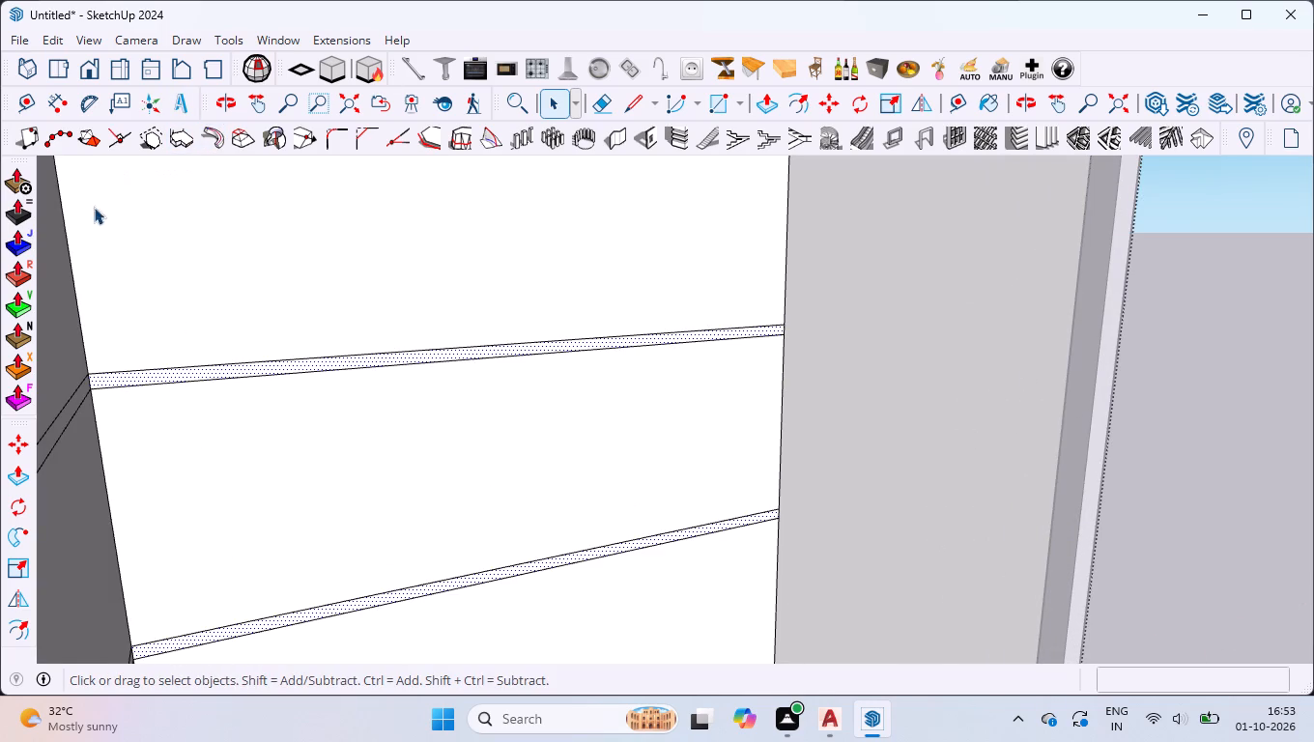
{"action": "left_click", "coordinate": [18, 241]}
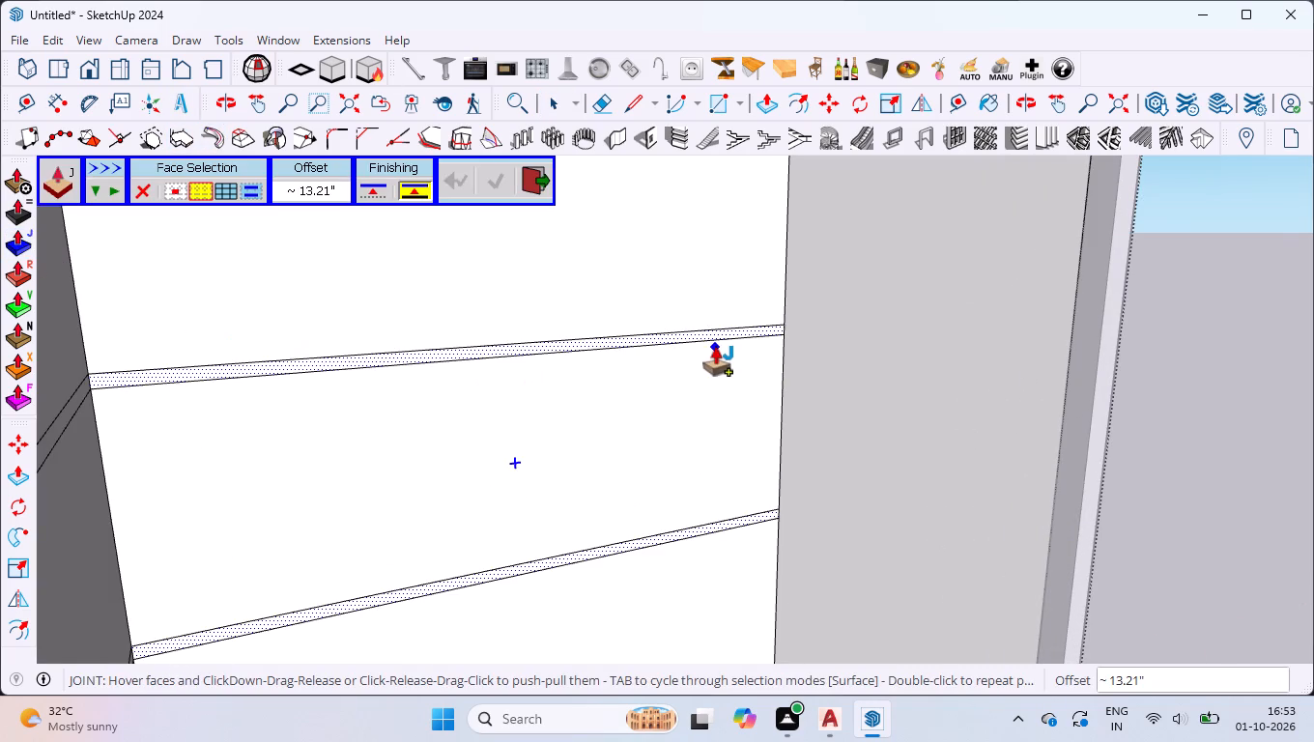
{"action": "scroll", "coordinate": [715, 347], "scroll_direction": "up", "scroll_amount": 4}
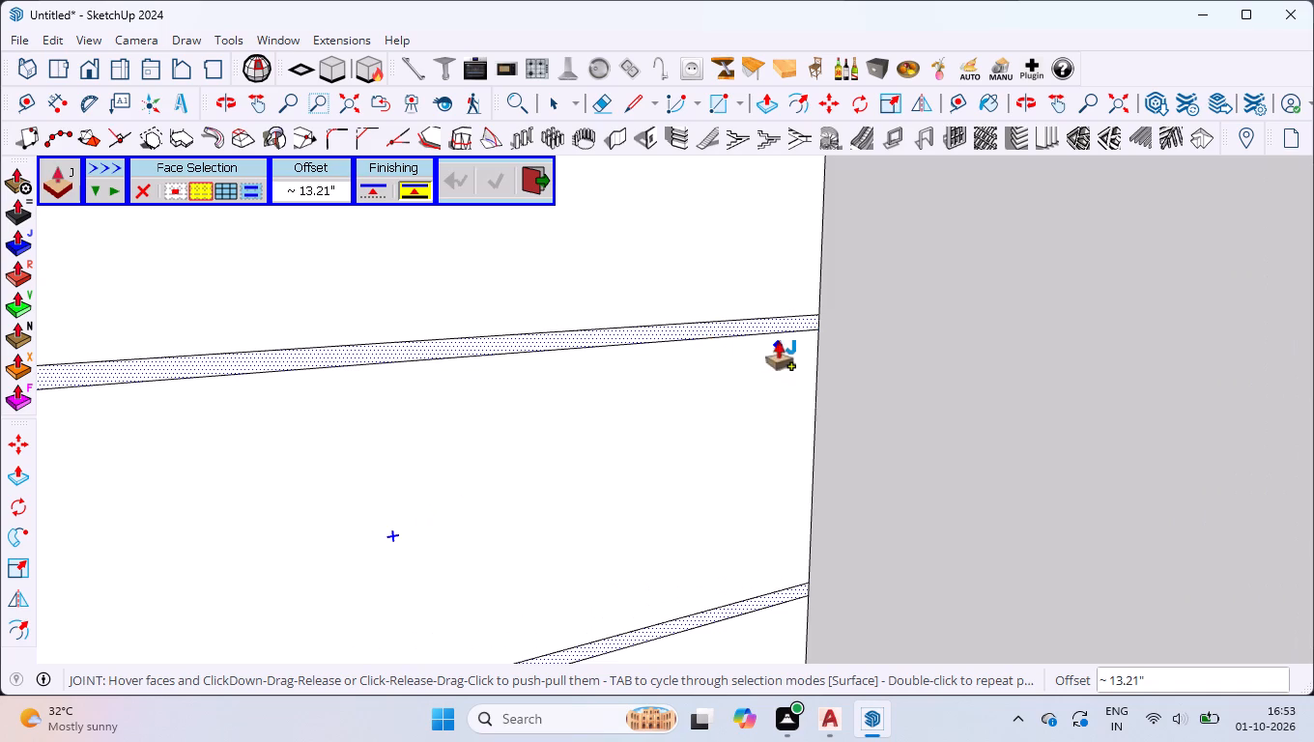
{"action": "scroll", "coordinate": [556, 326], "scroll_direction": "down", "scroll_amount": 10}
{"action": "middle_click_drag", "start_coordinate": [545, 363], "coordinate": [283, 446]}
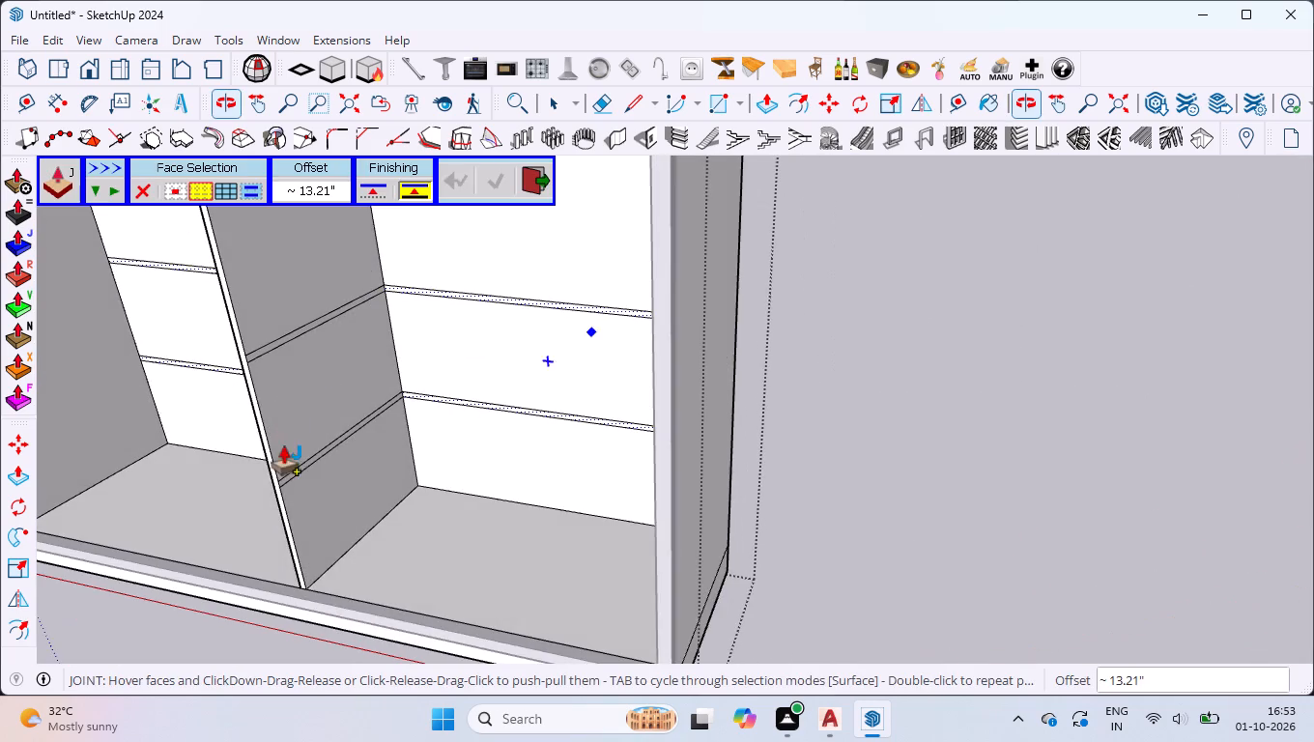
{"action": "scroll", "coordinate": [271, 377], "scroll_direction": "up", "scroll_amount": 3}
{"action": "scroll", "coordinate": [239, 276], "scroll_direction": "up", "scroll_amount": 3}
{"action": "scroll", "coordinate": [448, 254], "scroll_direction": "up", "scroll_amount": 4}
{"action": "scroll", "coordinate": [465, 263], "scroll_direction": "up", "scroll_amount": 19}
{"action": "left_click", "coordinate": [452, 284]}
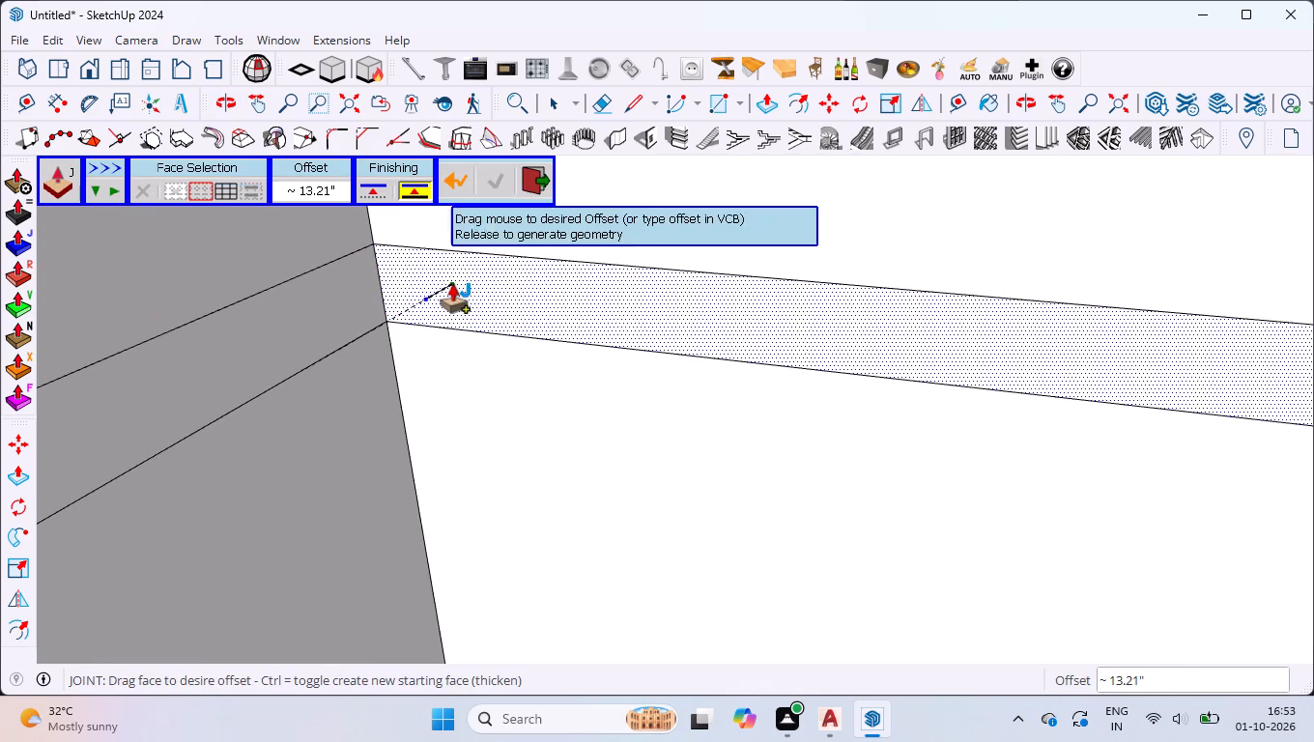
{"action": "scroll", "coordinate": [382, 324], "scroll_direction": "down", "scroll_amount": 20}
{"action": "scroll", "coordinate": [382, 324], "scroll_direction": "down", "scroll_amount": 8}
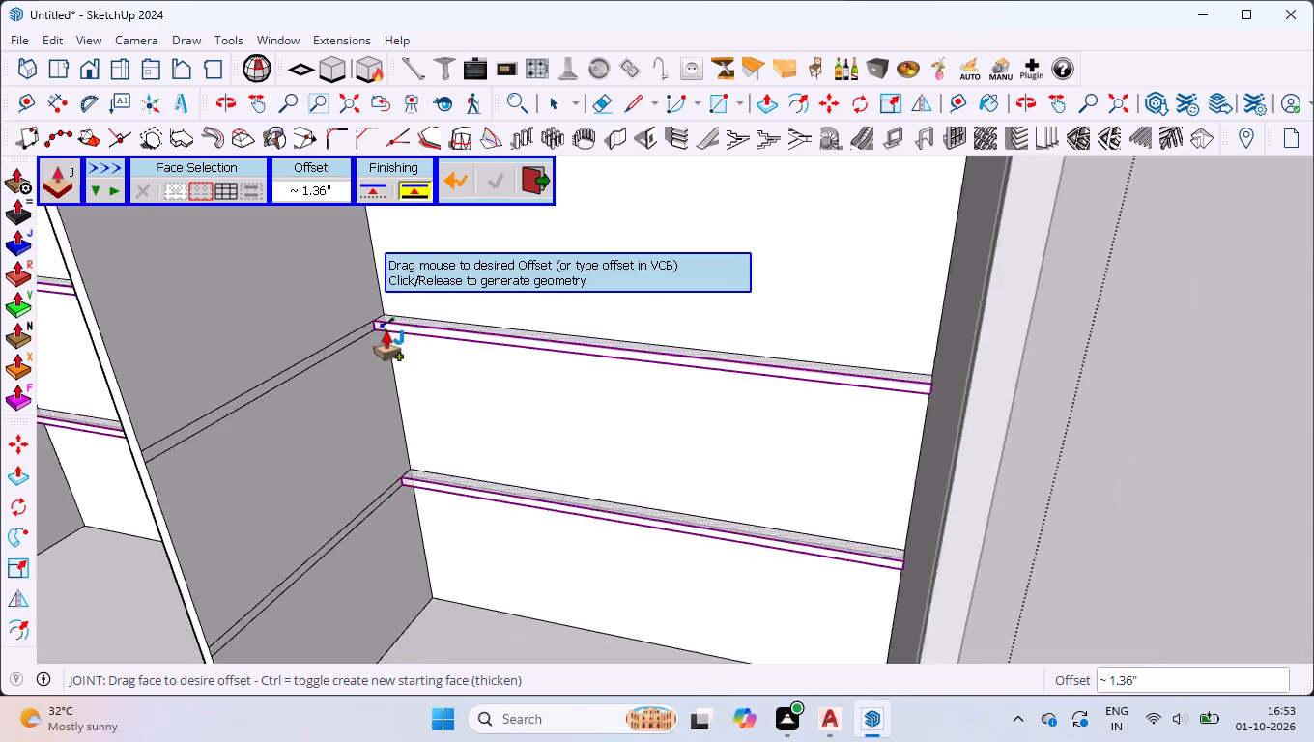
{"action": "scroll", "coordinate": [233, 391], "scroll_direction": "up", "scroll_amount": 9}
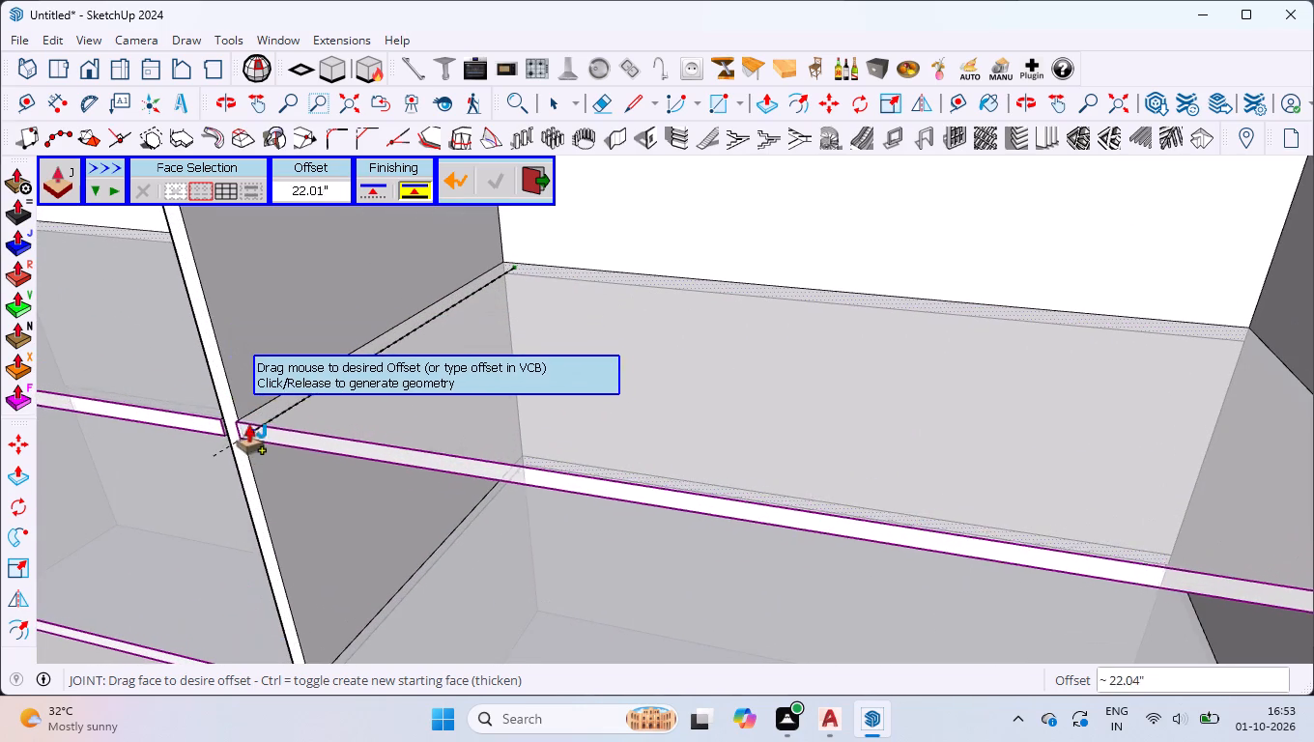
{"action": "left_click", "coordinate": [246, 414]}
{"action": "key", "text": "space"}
Measure the clear height between the two extruded shelves at the cabinet's side panel.
{"action": "scroll", "coordinate": [419, 406], "scroll_direction": "down", "scroll_amount": 3}
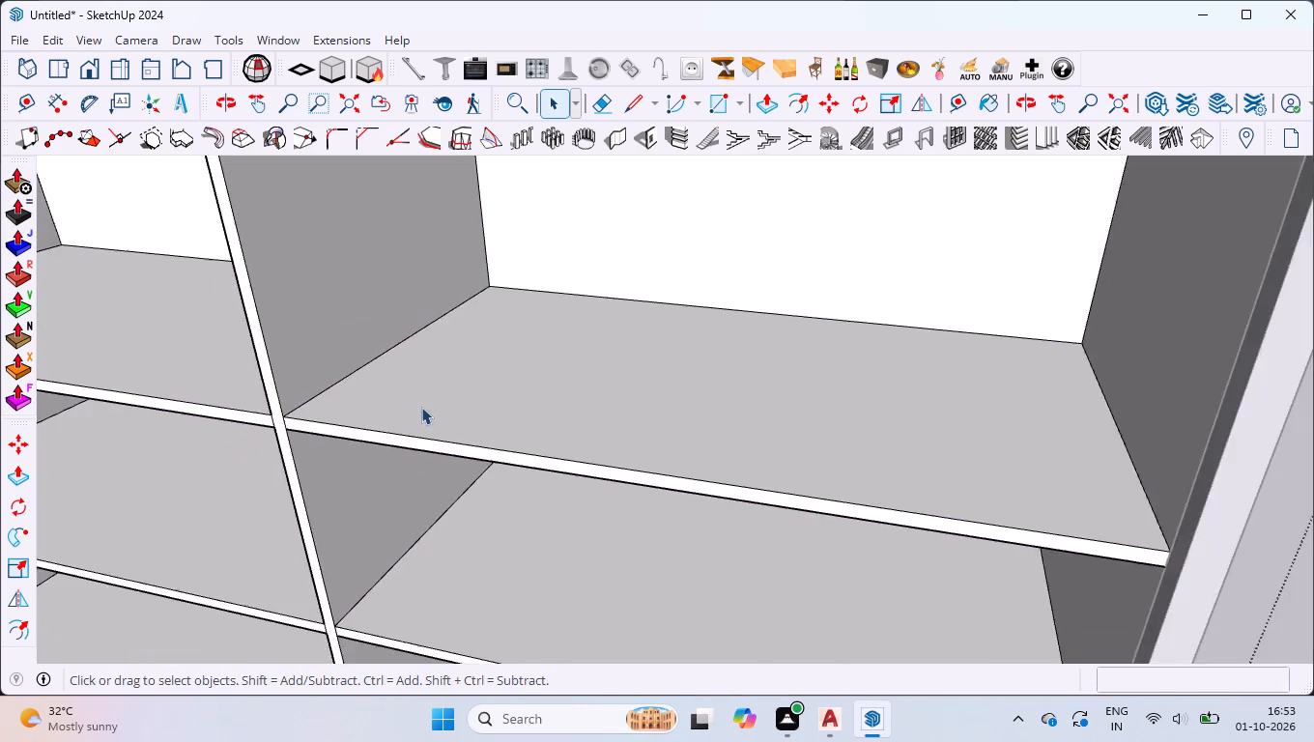
{"action": "scroll", "coordinate": [421, 407], "scroll_direction": "down", "scroll_amount": 10}
{"action": "middle_click_drag", "start_coordinate": [423, 408], "coordinate": [608, 256]}
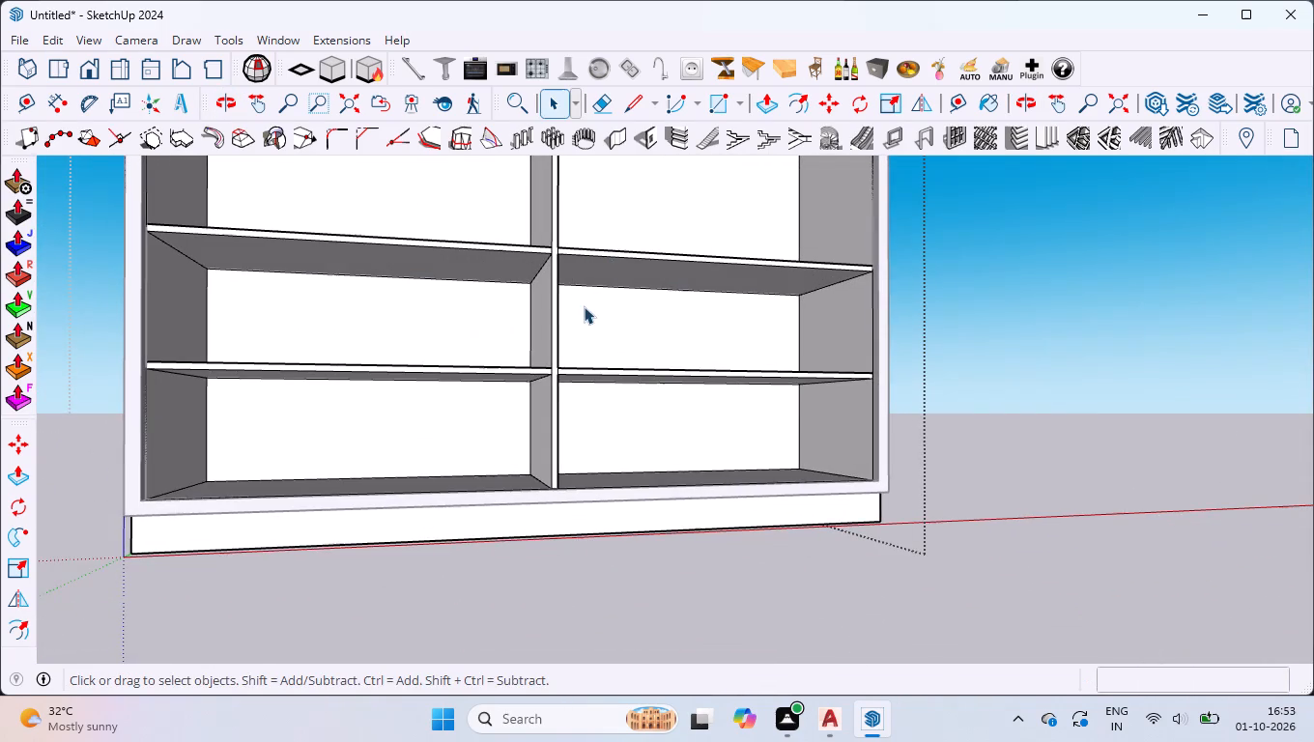
{"action": "scroll", "coordinate": [576, 324], "scroll_direction": "down", "scroll_amount": 4}
{"action": "scroll", "coordinate": [744, 267], "scroll_direction": "up", "scroll_amount": 6}
{"action": "scroll", "coordinate": [812, 308], "scroll_direction": "up", "scroll_amount": 3}
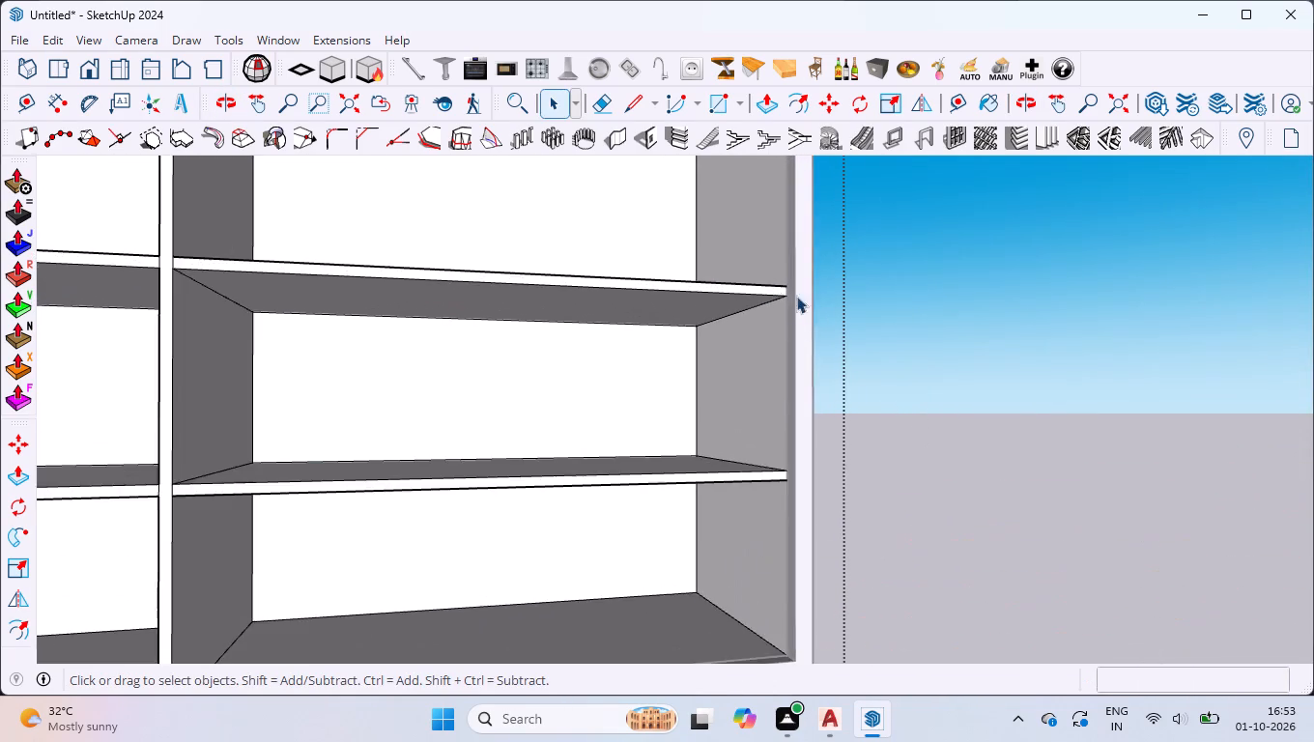
{"action": "scroll", "coordinate": [783, 304], "scroll_direction": "up", "scroll_amount": 6}
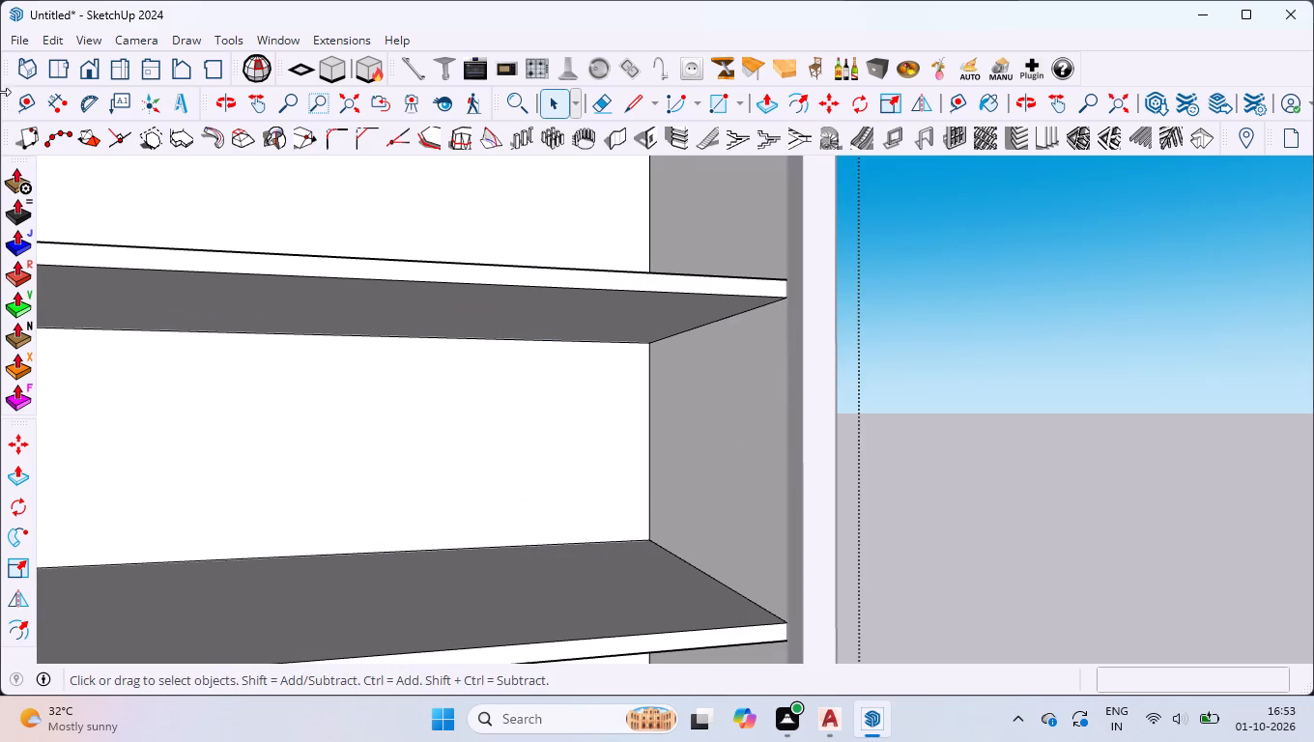
{"action": "left_click", "coordinate": [53, 97]}
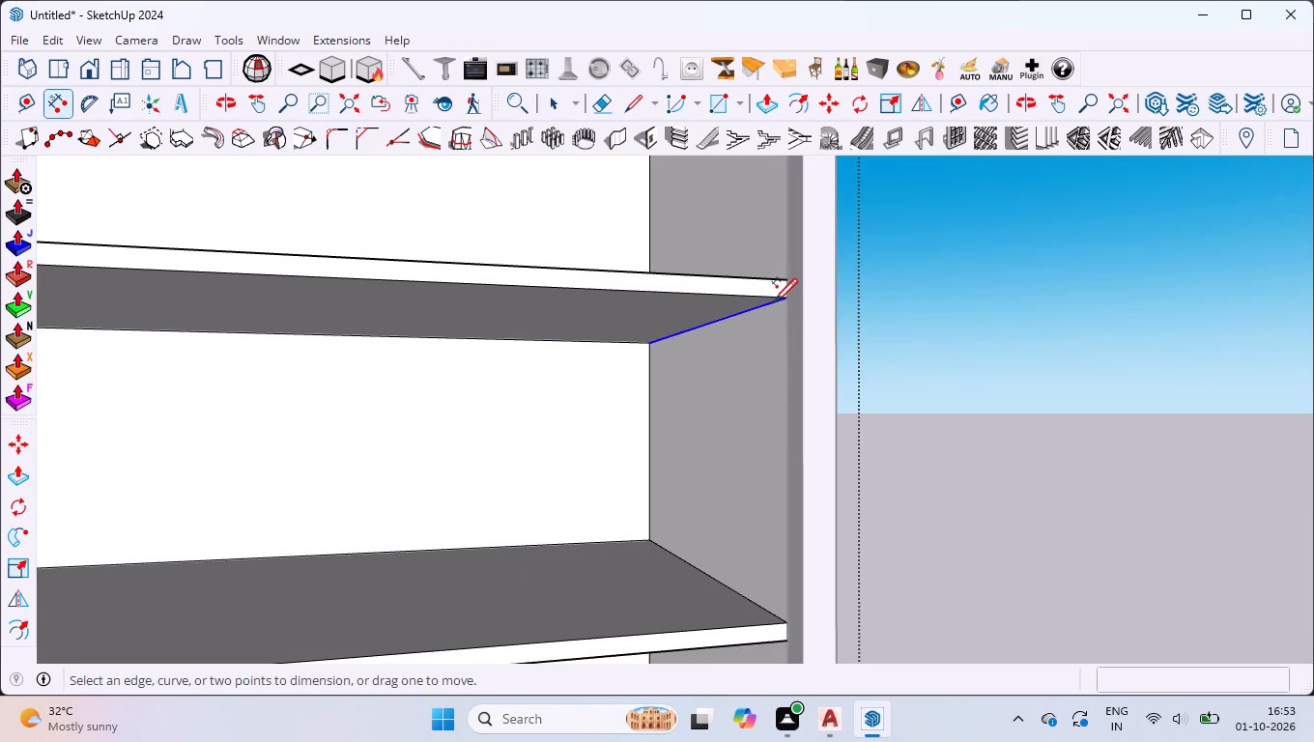
{"action": "left_click", "coordinate": [785, 299]}
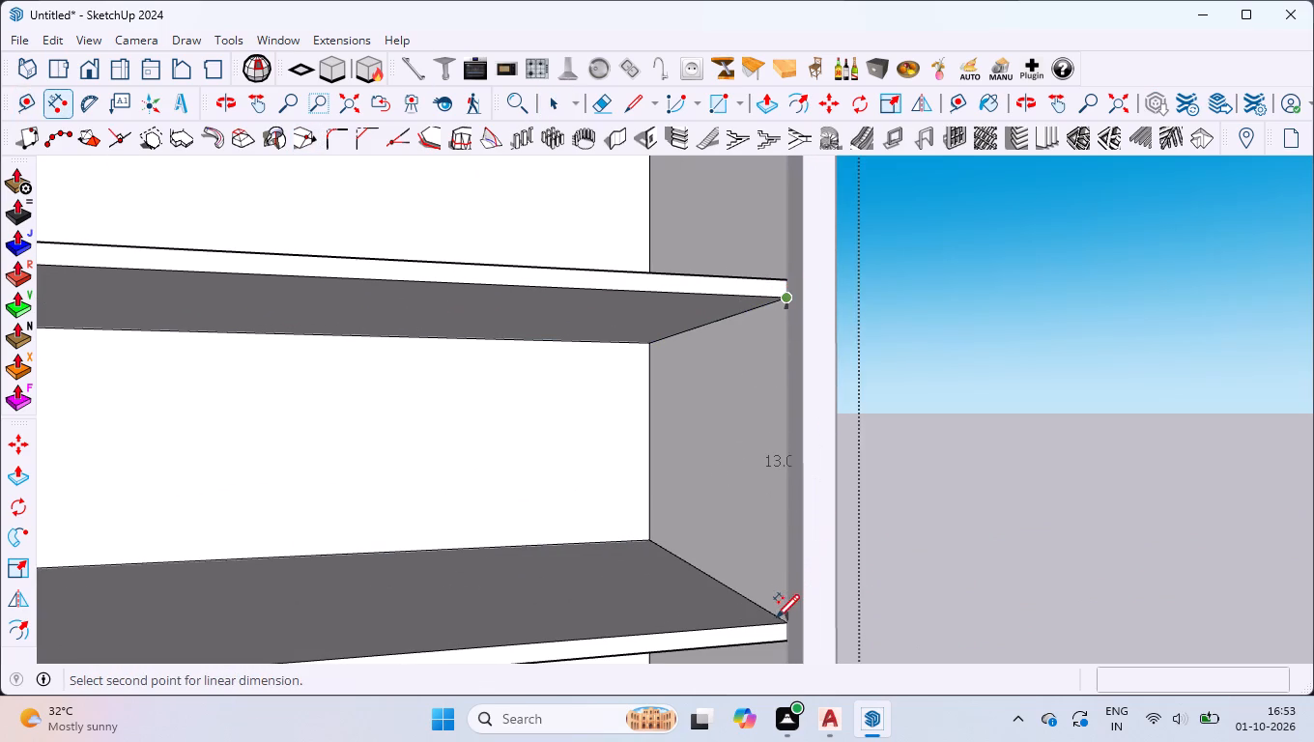
{"action": "left_click", "coordinate": [784, 622]}
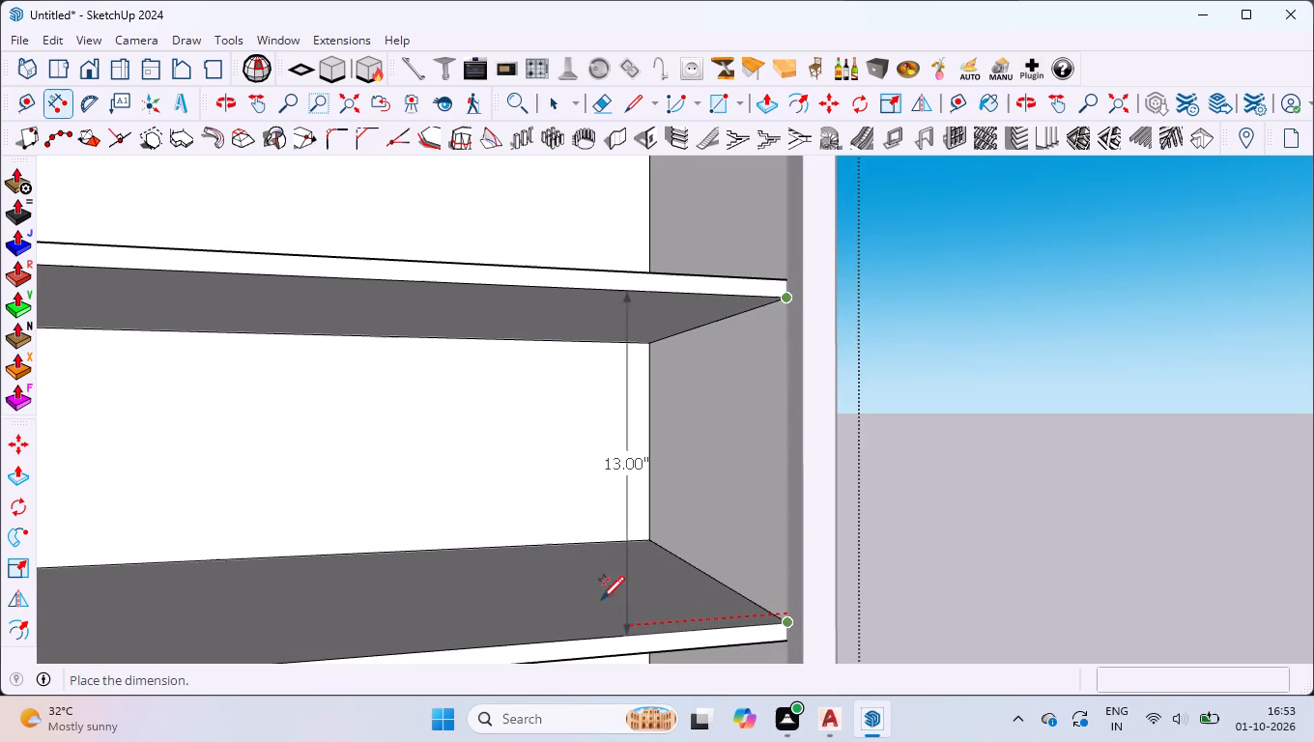
{"action": "key", "text": "space"}
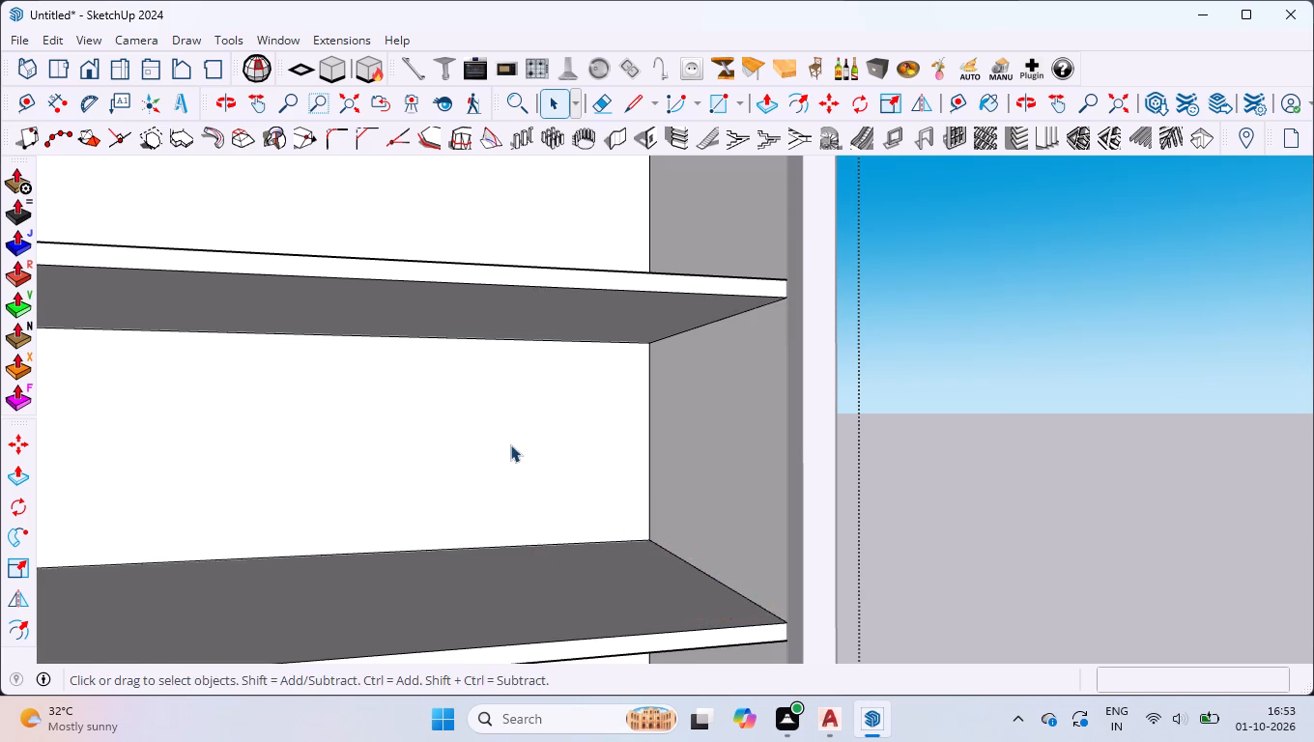
Measure the clear height between the lower shelf and the cabinet's bottom panel.
{"action": "scroll", "coordinate": [521, 426], "scroll_direction": "down", "scroll_amount": 14}
{"action": "scroll", "coordinate": [548, 517], "scroll_direction": "up", "scroll_amount": 11}
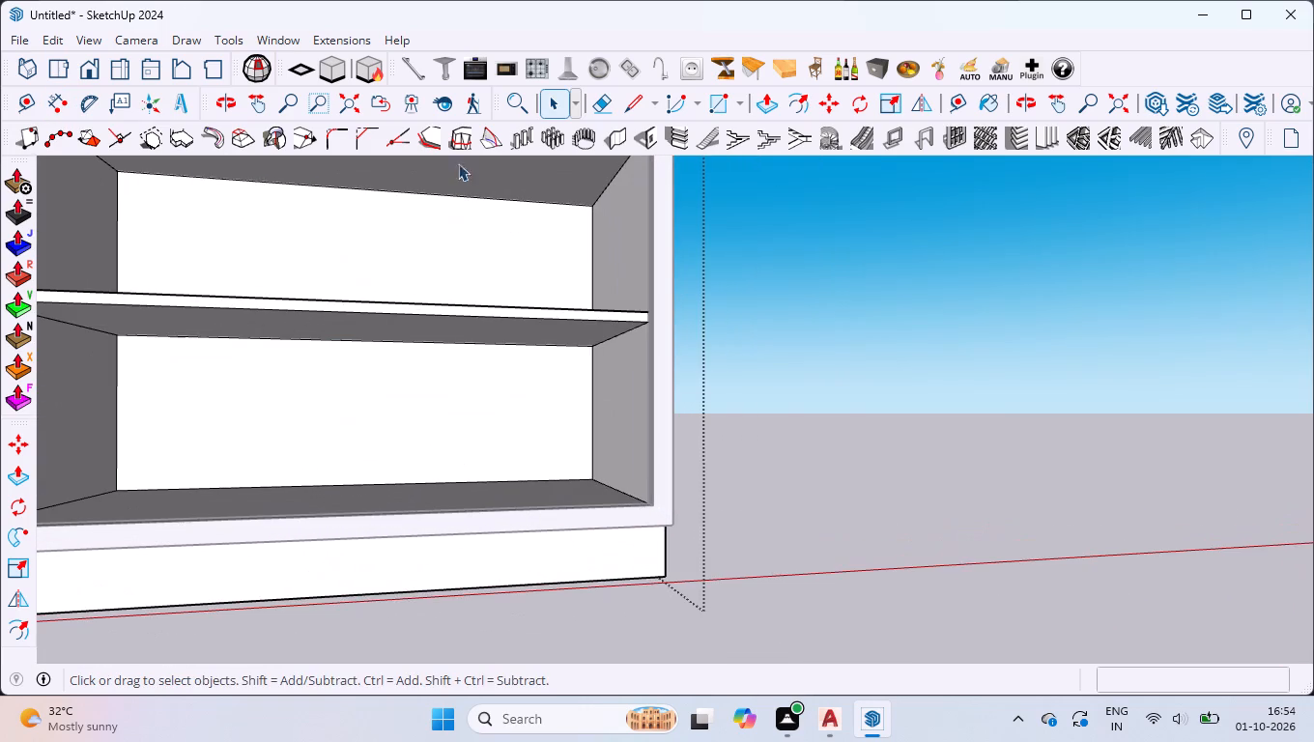
{"action": "left_click", "coordinate": [52, 99]}
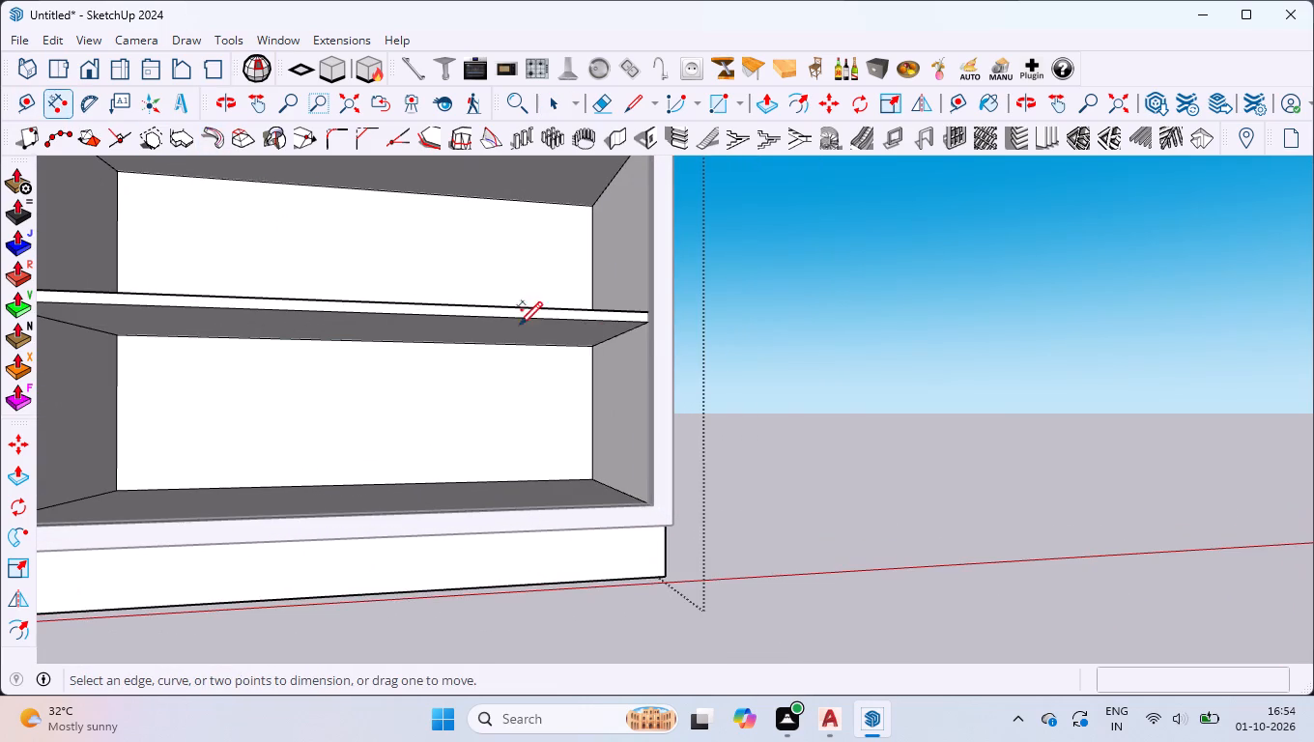
{"action": "scroll", "coordinate": [643, 330], "scroll_direction": "up", "scroll_amount": 10}
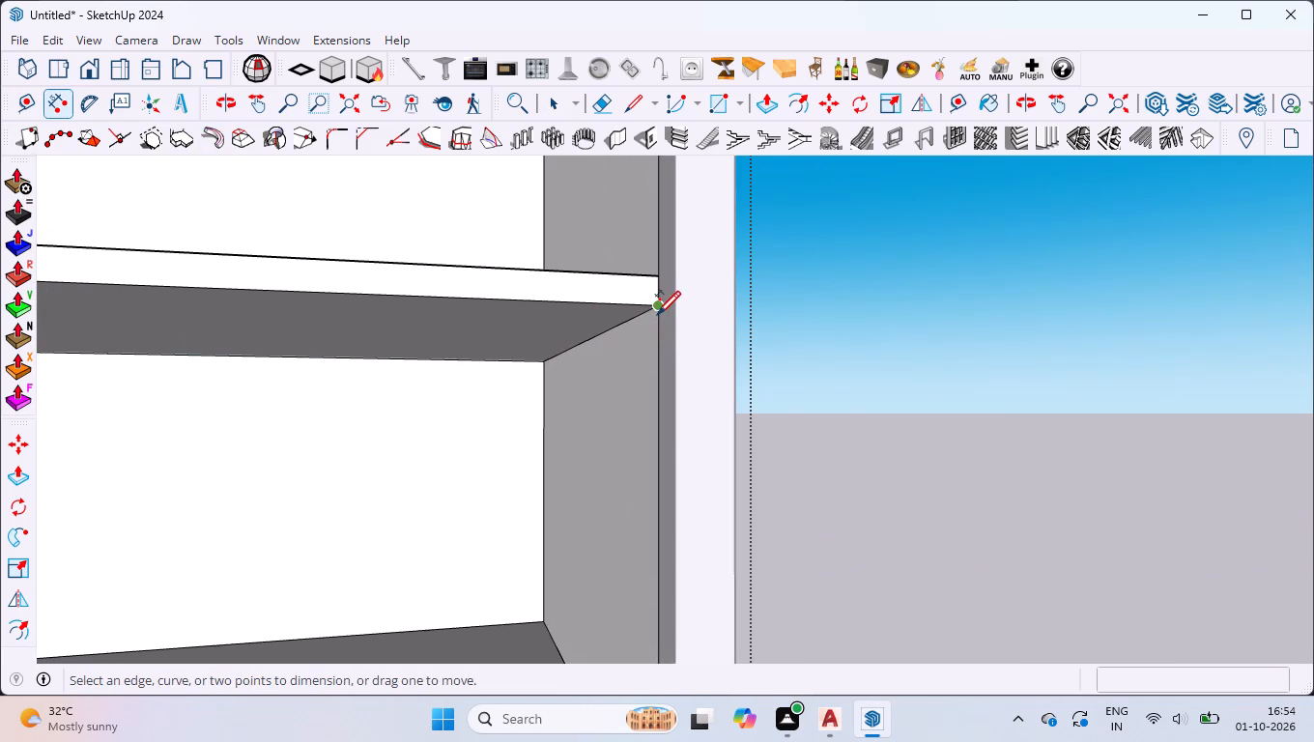
{"action": "scroll", "coordinate": [658, 315], "scroll_direction": "down", "scroll_amount": 5}
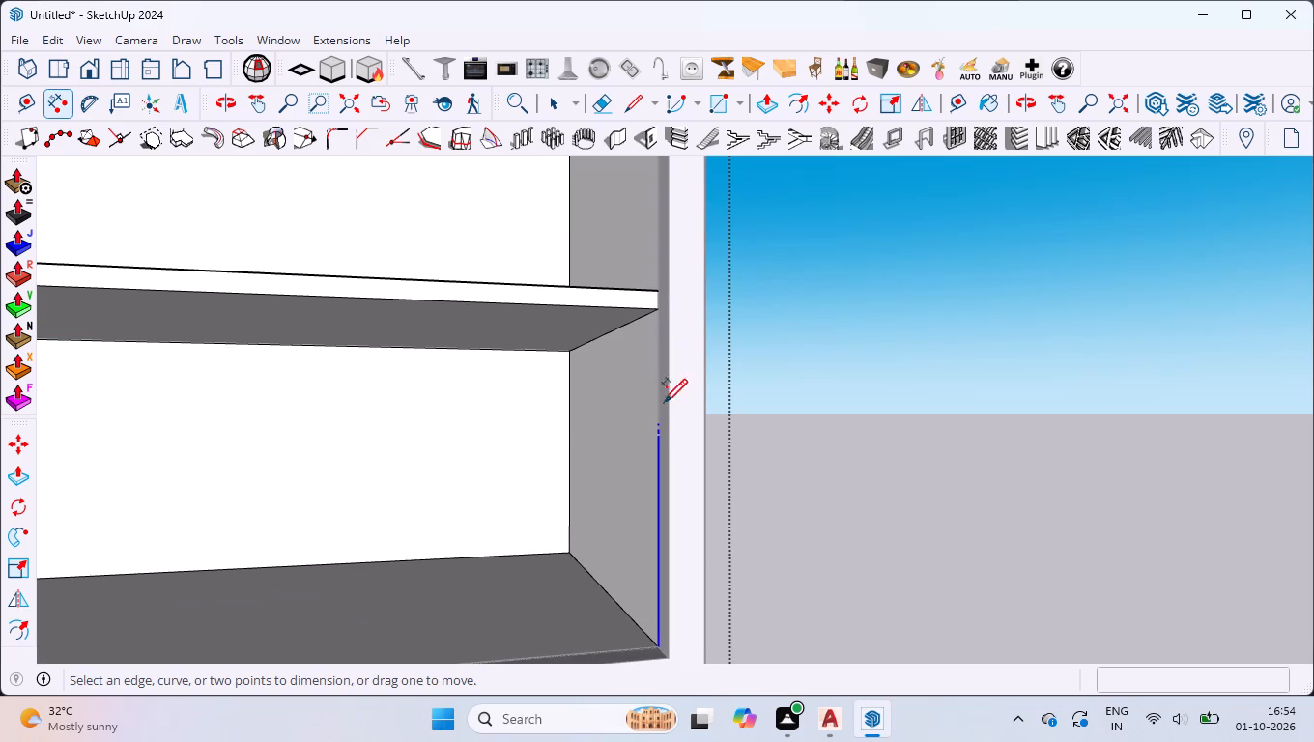
{"action": "left_click", "coordinate": [659, 436]}
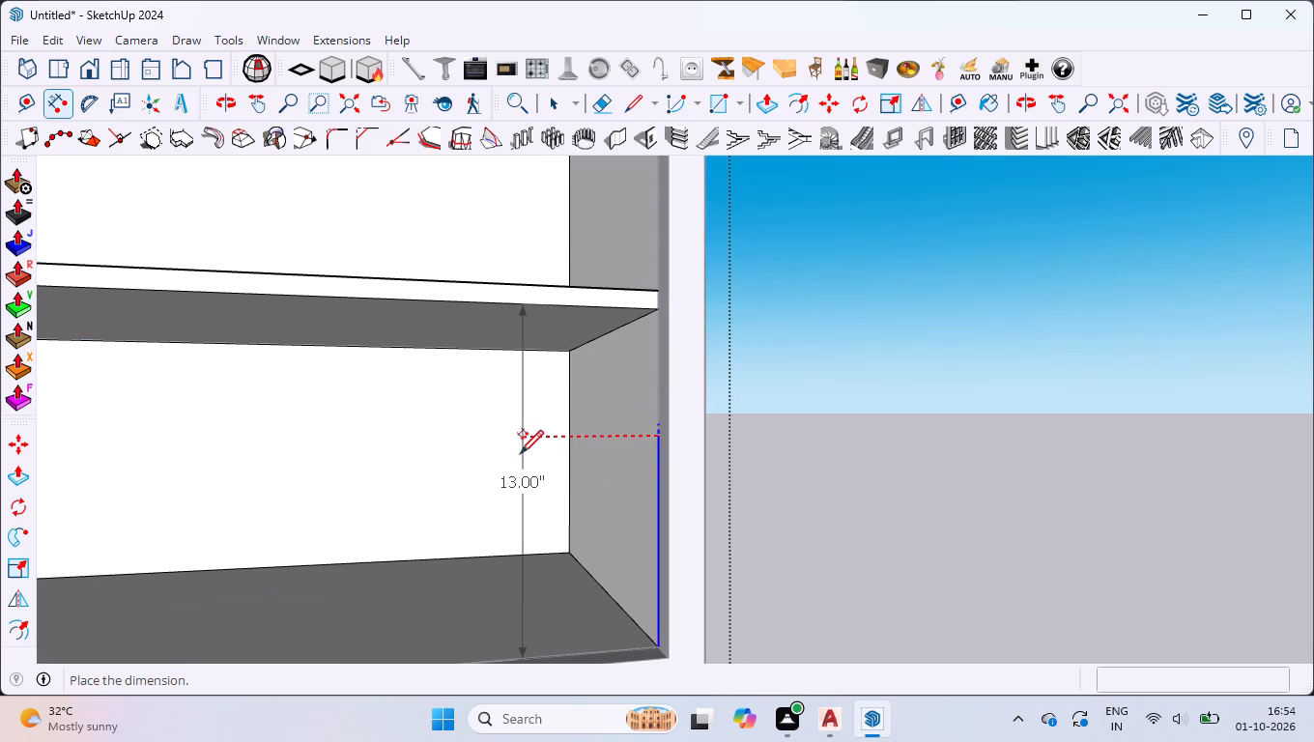
{"action": "key", "text": "space"}
Exit the group and delete the reworked cabinet with shelves on both sides of the partition.
{"action": "scroll", "coordinate": [522, 464], "scroll_direction": "down", "scroll_amount": 5}
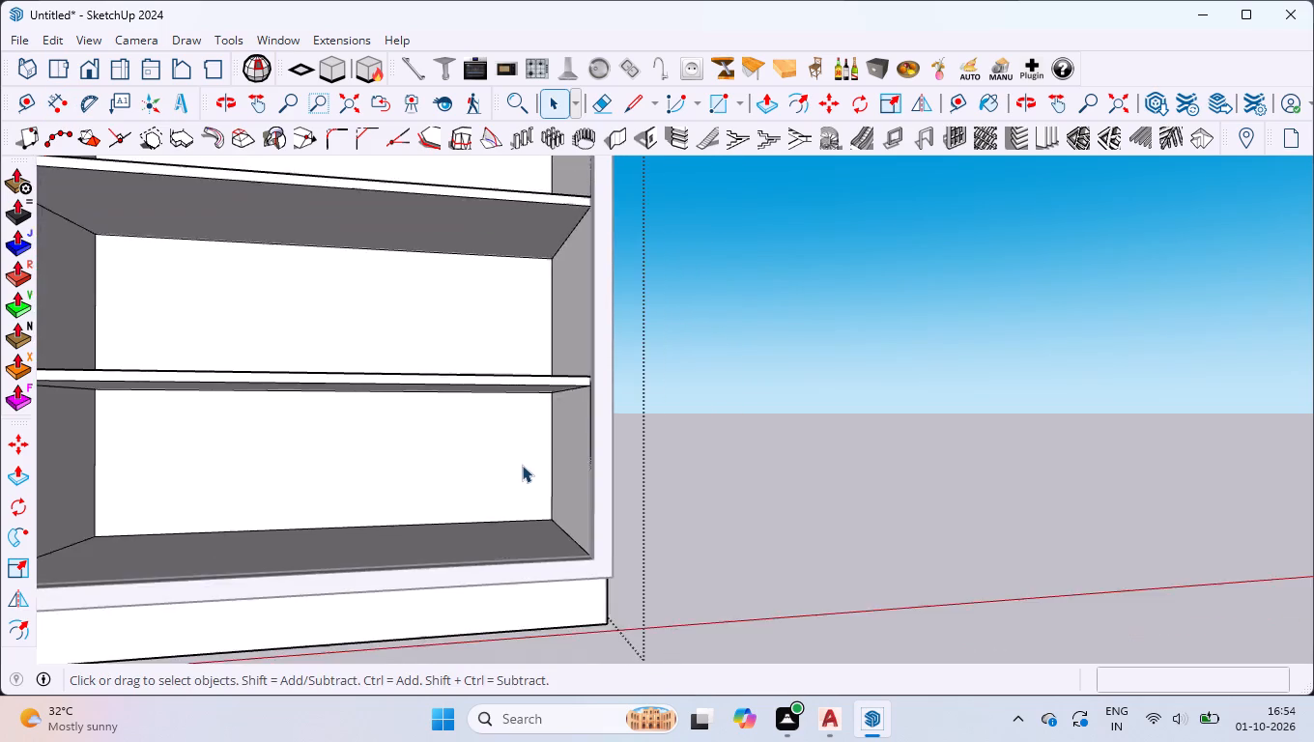
{"action": "scroll", "coordinate": [526, 473], "scroll_direction": "down", "scroll_amount": 4}
{"action": "middle_click_drag", "start_coordinate": [631, 539], "coordinate": [625, 607]}
{"action": "scroll", "coordinate": [625, 607], "scroll_direction": "down", "scroll_amount": 1}
{"action": "scroll", "coordinate": [623, 507], "scroll_direction": "down", "scroll_amount": 6}
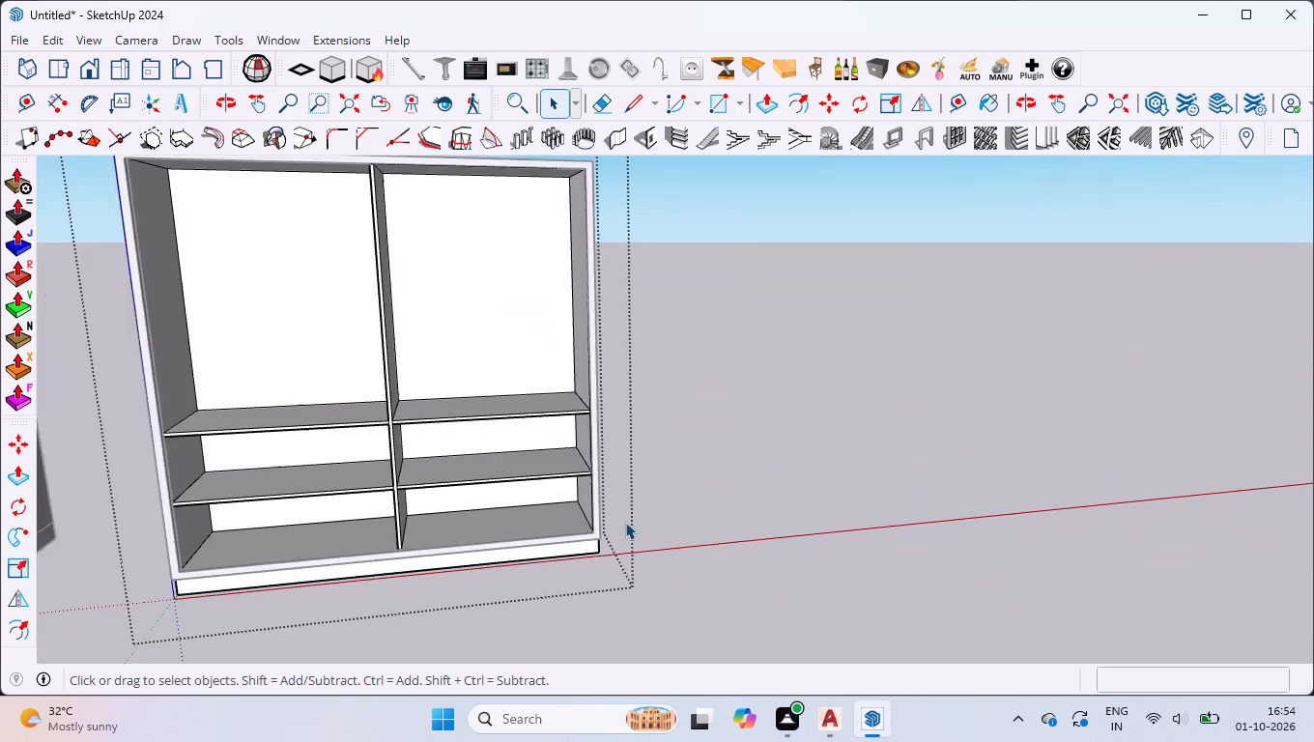
{"action": "scroll", "coordinate": [625, 522], "scroll_direction": "down", "scroll_amount": 5}
{"action": "scroll", "coordinate": [221, 267], "scroll_direction": "up", "scroll_amount": 1}
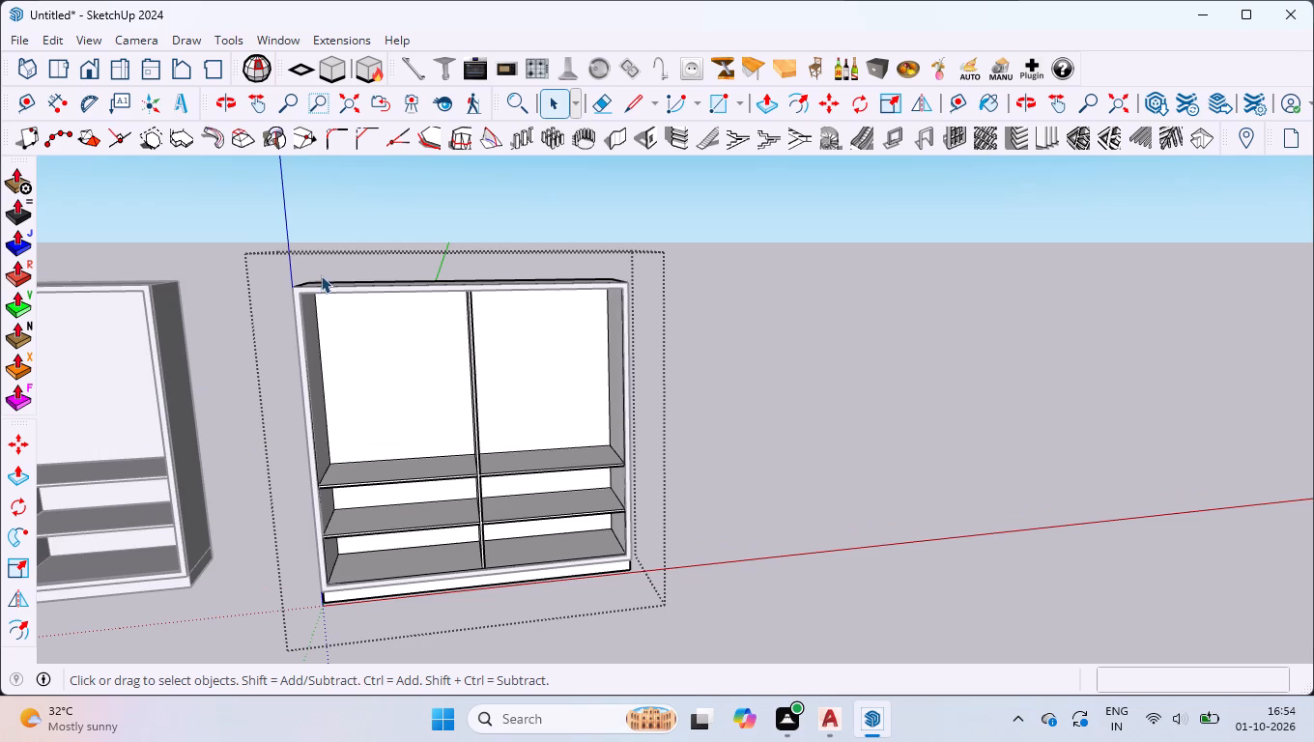
{"action": "left_click", "coordinate": [323, 292]}
{"action": "left_click", "coordinate": [889, 325]}
{"action": "left_click_drag", "start_coordinate": [759, 339], "coordinate": [614, 444]}
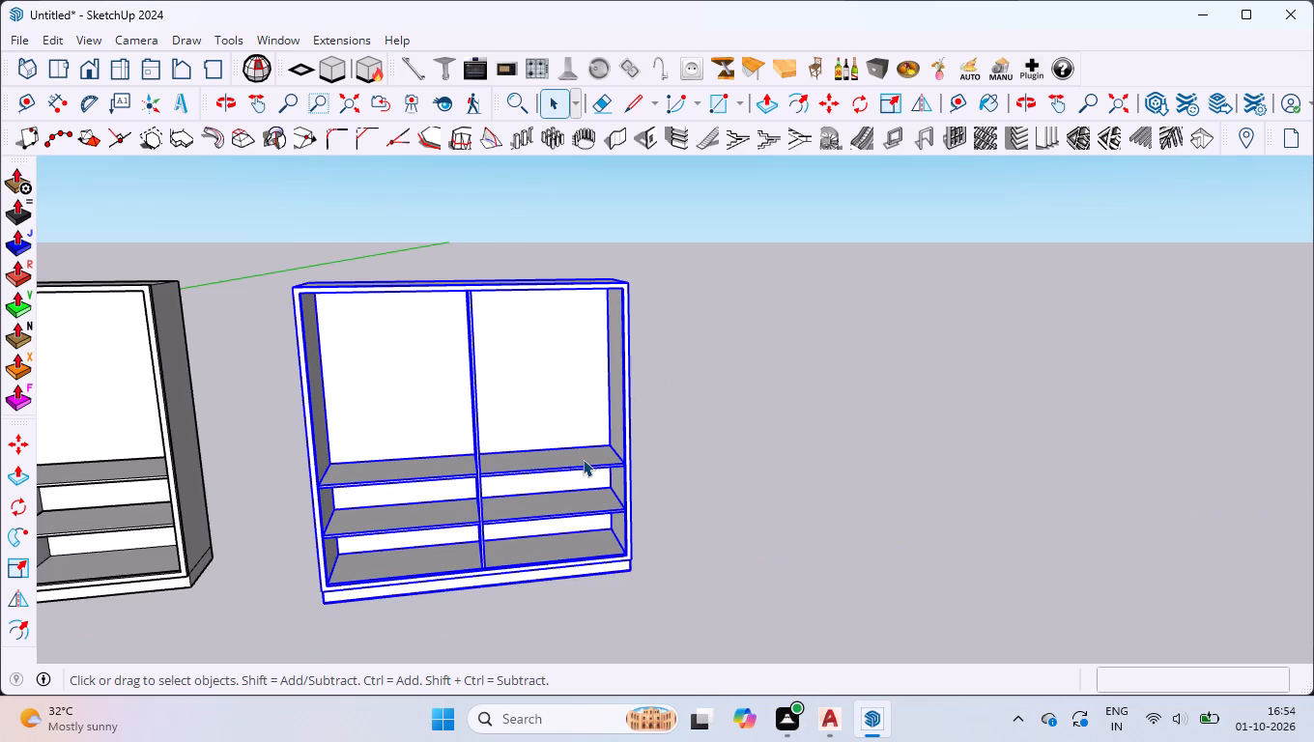
{"action": "key", "text": "Delete"}
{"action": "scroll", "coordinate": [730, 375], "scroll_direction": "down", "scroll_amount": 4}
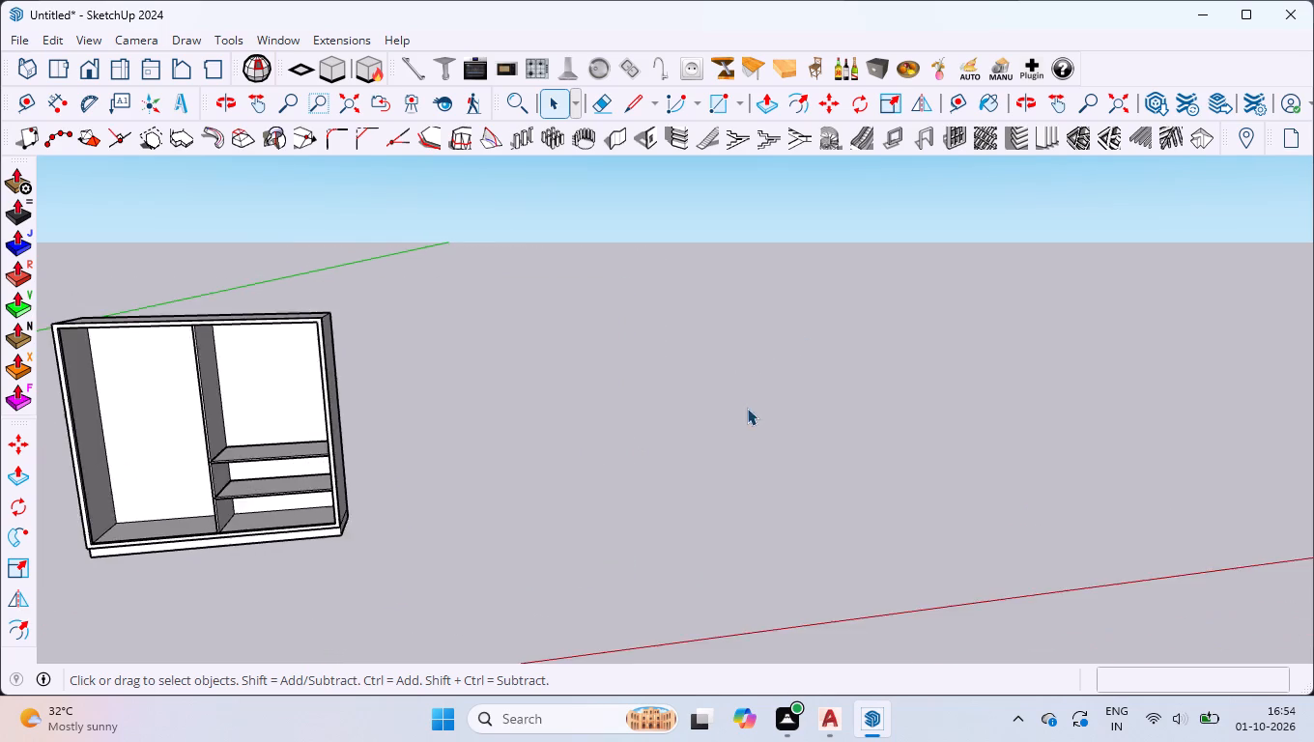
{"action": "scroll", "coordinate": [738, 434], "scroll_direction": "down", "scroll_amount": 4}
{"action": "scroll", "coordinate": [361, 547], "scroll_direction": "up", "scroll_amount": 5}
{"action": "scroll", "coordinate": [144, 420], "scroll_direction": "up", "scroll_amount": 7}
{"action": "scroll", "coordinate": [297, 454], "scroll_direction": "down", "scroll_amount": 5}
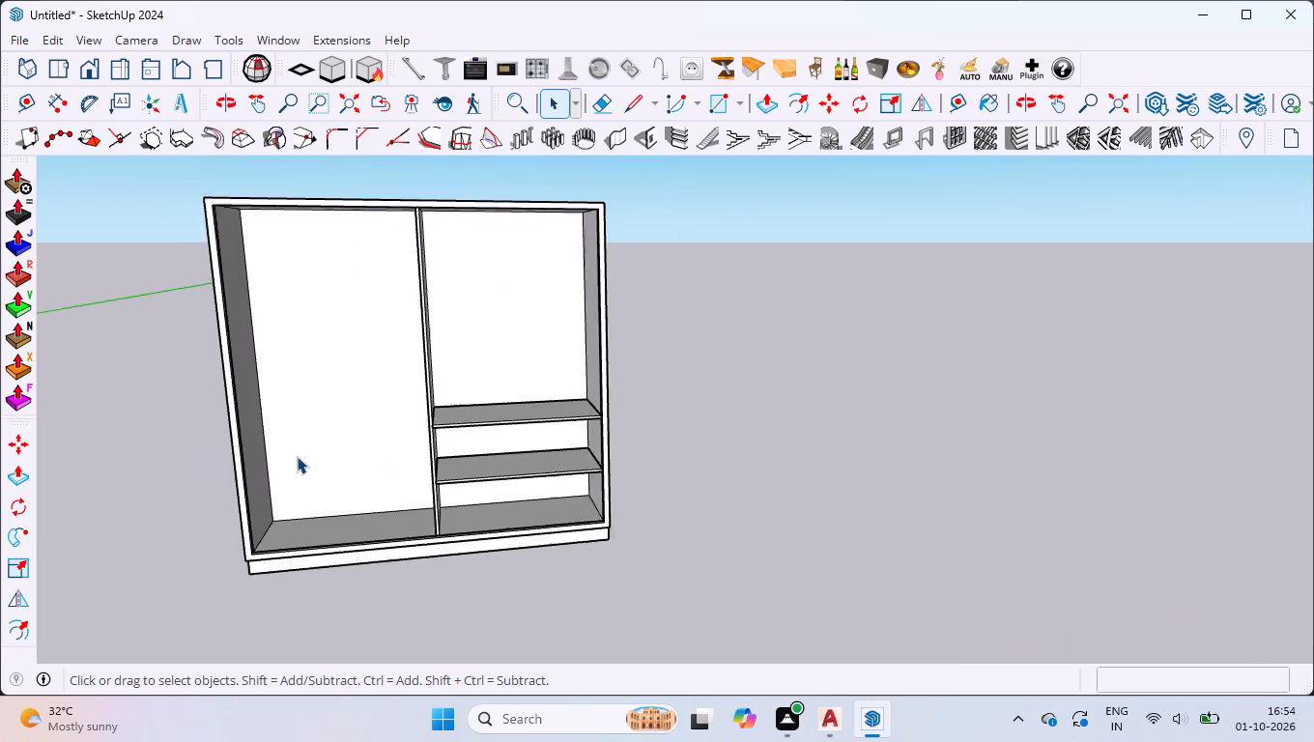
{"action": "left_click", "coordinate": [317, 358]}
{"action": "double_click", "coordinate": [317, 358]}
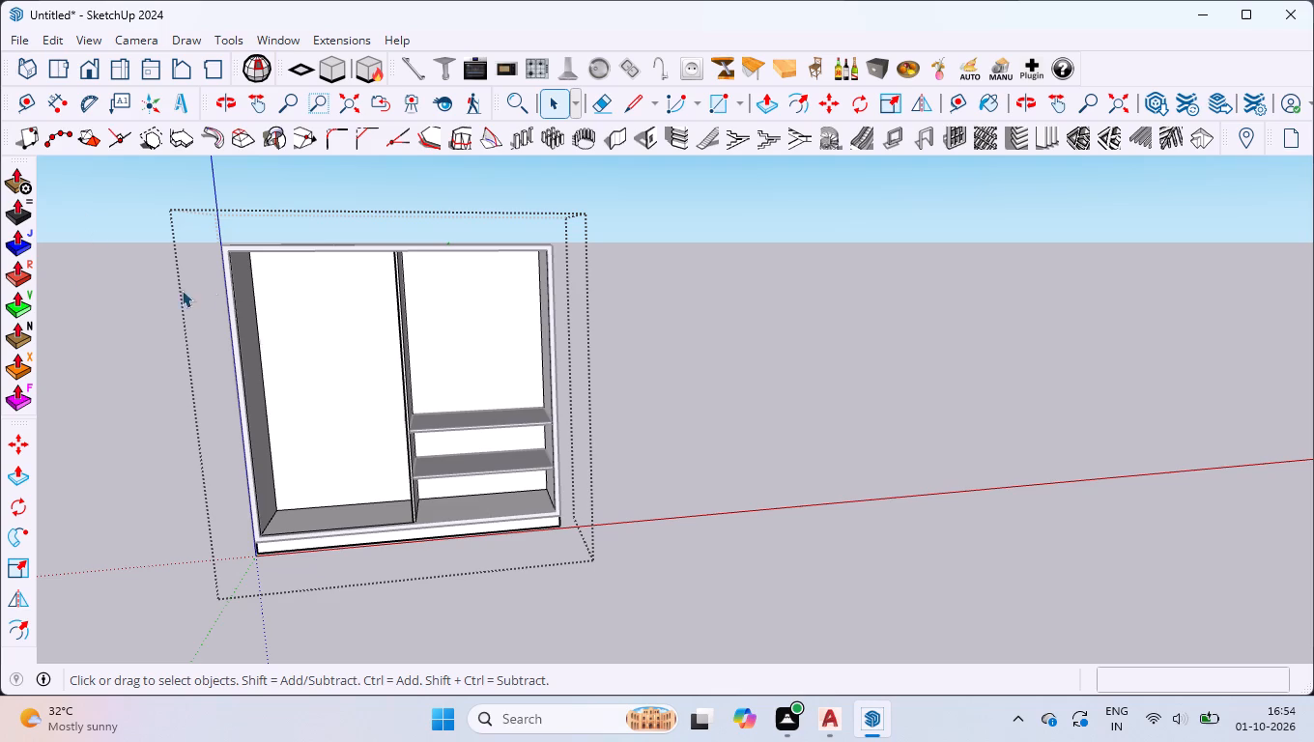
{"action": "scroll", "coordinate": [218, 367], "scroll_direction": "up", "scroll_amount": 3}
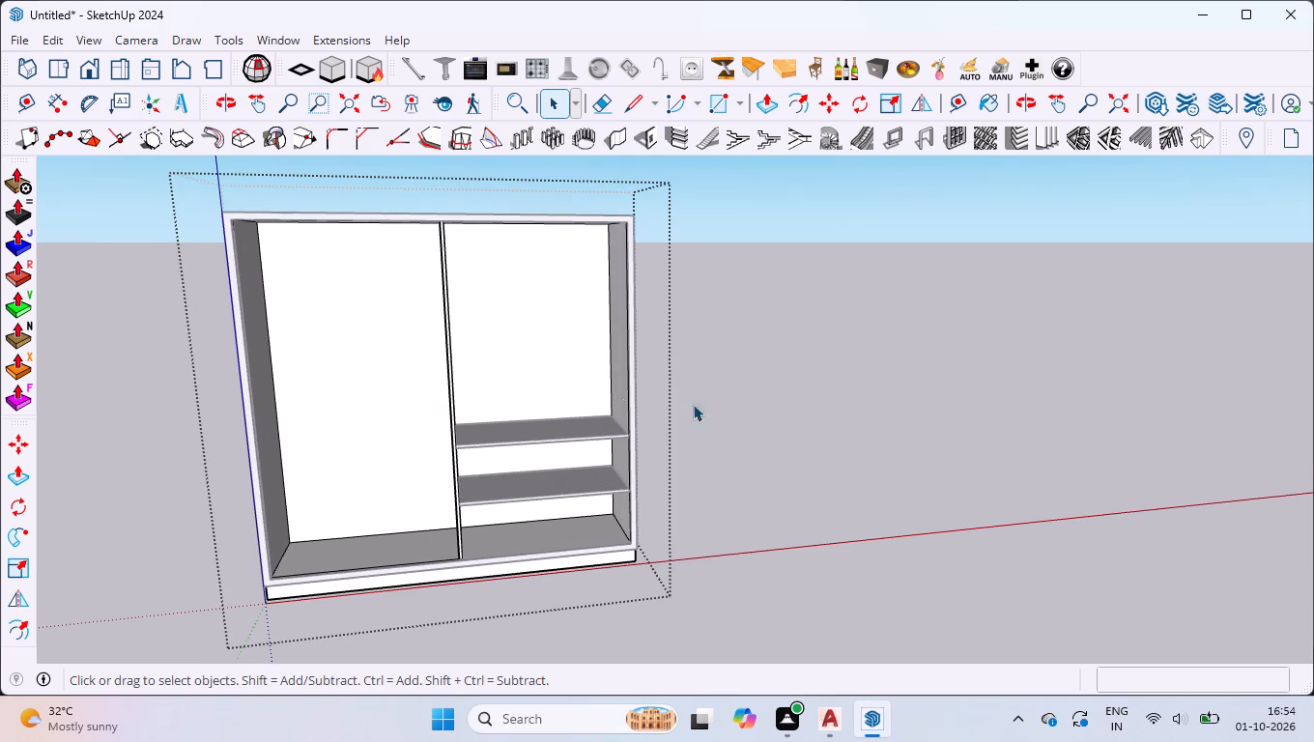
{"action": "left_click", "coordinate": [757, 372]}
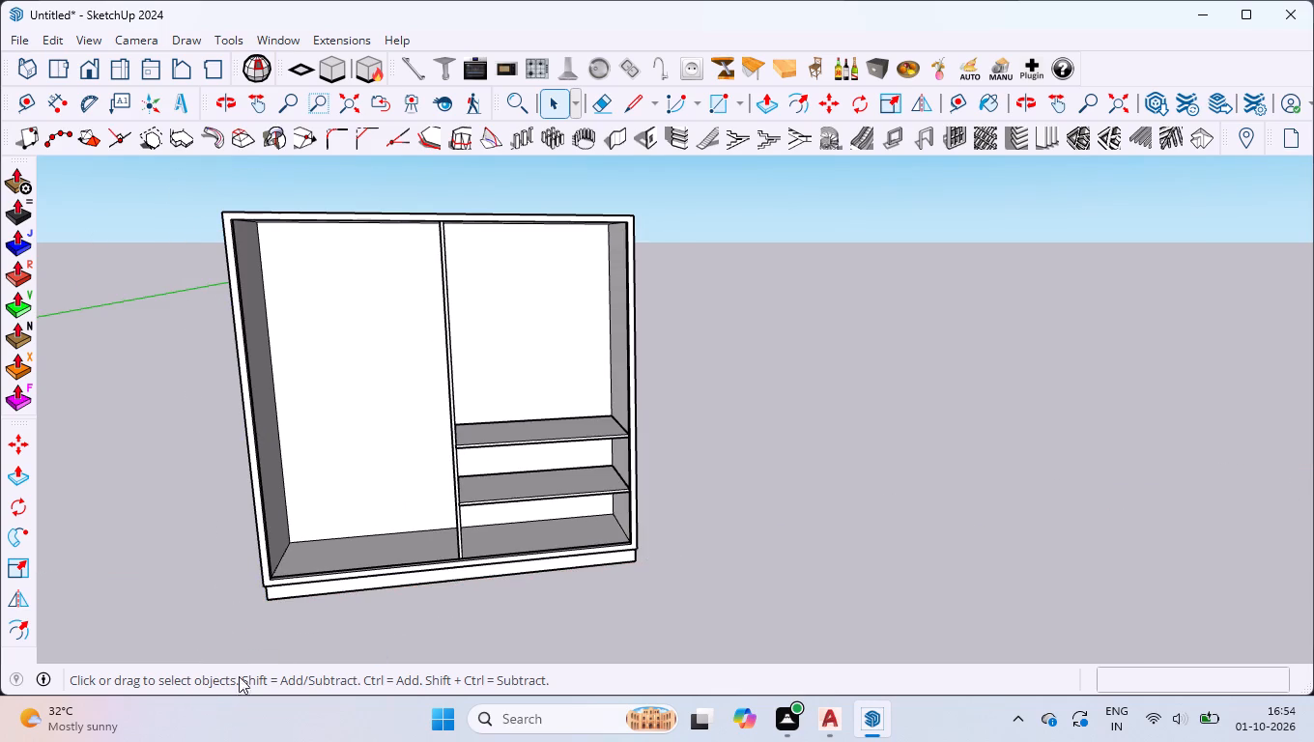
Copy both shelves together about 40.94" along the red axis into the empty compartment across the partition, placing them against it.
{"action": "scroll", "coordinate": [546, 423], "scroll_direction": "up", "scroll_amount": 5}
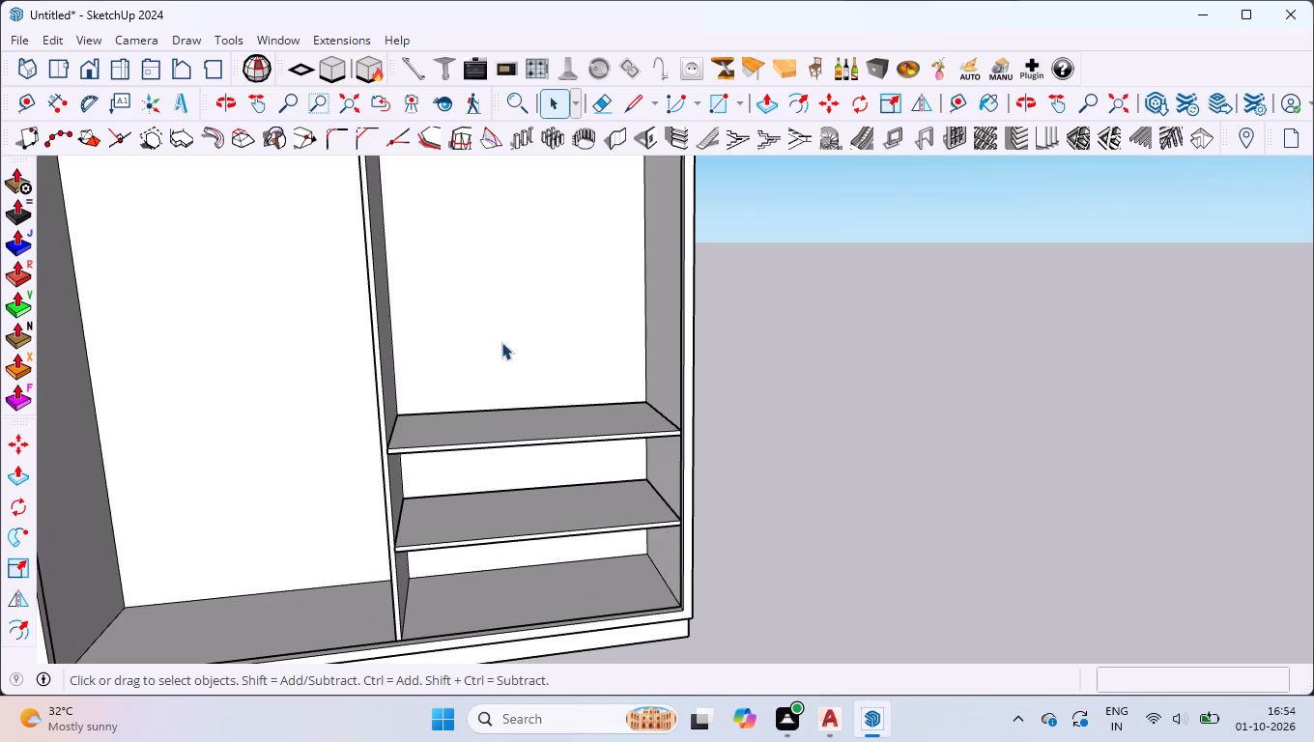
{"action": "left_click", "coordinate": [517, 439]}
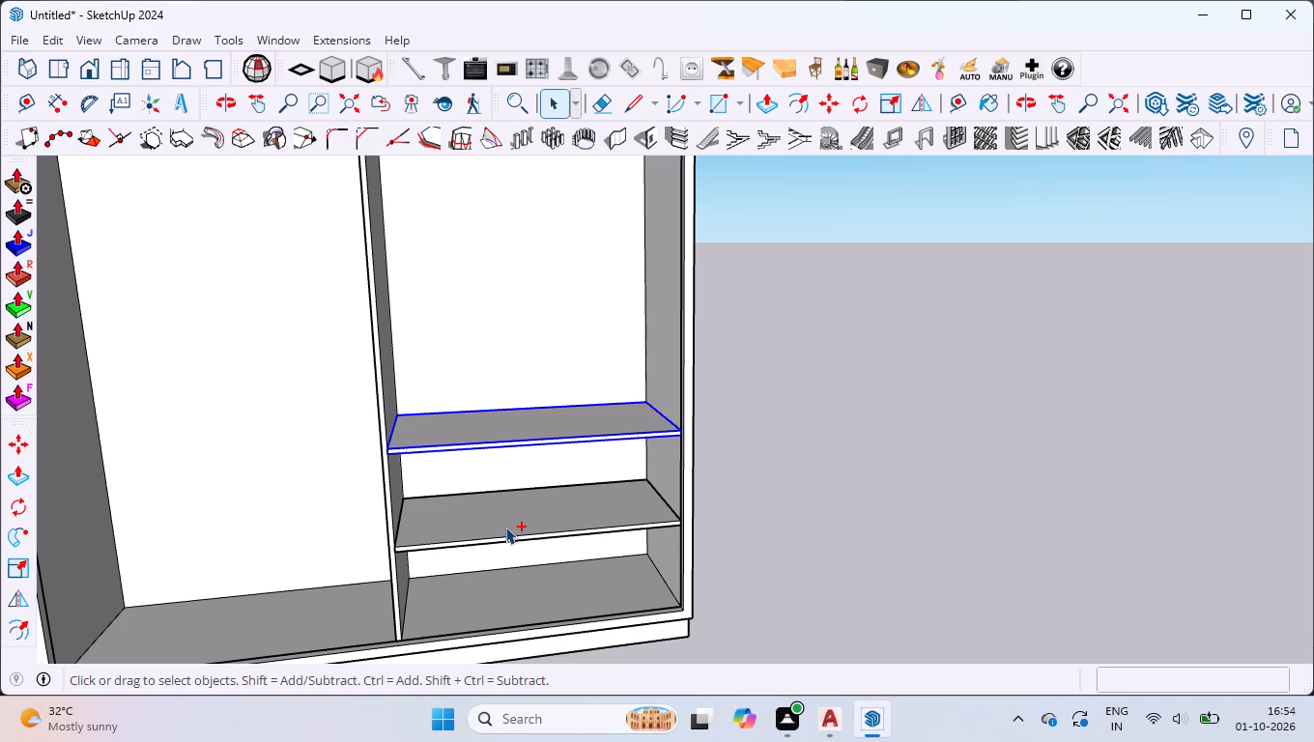
{"action": "left_click", "coordinate": [505, 527], "text": "ctrl"}
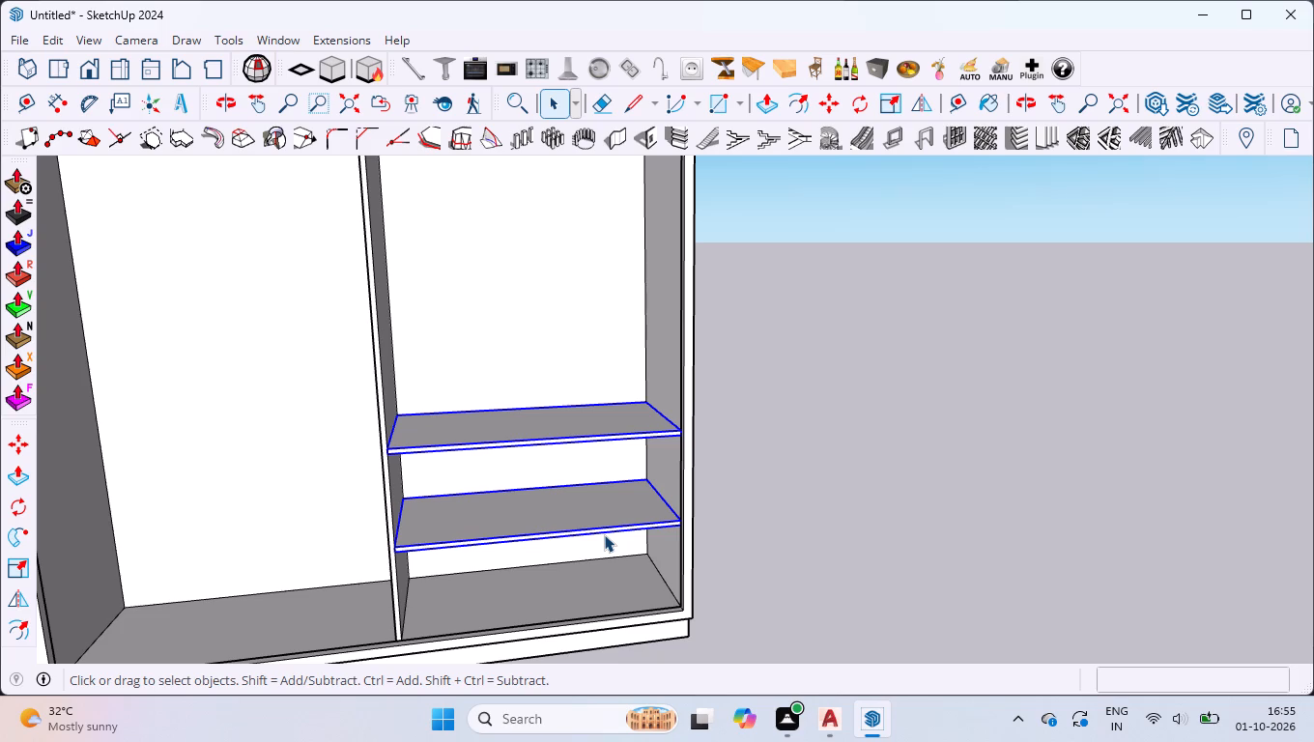
{"action": "key", "text": "m"}
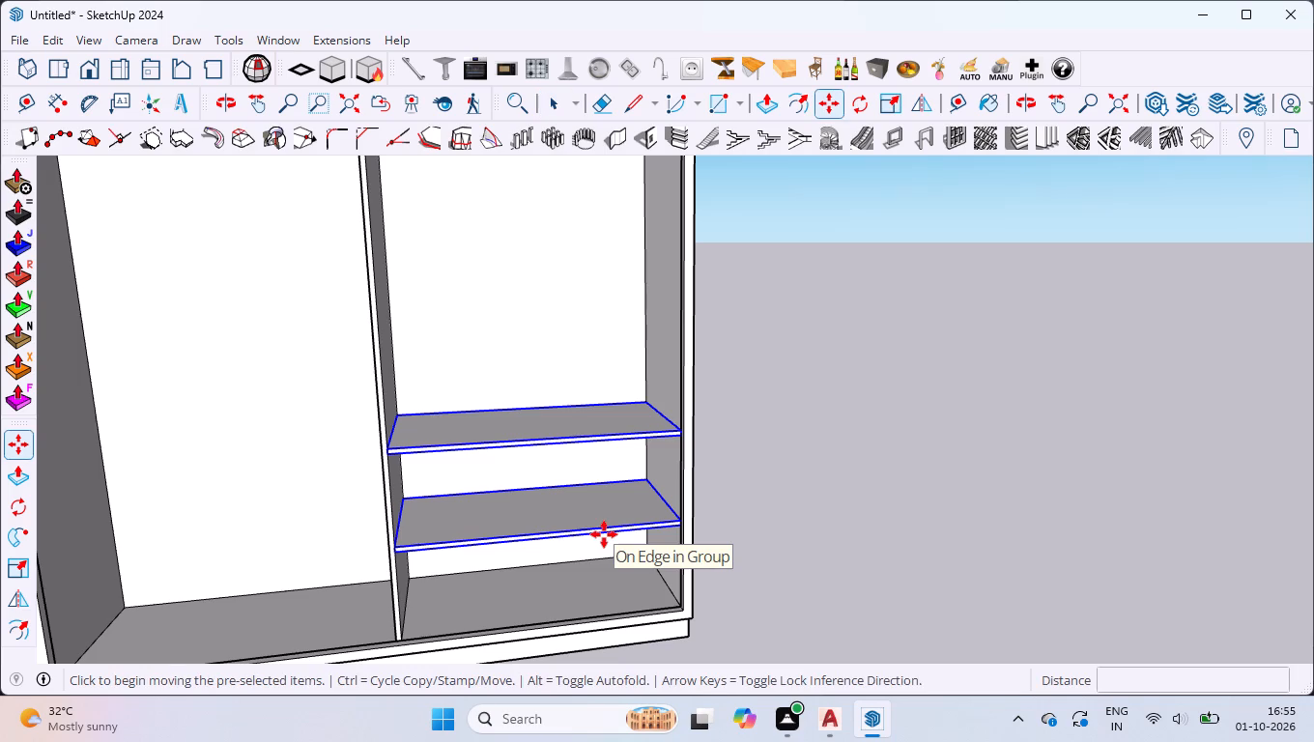
{"action": "scroll", "coordinate": [618, 511], "scroll_direction": "up", "scroll_amount": 9}
{"action": "scroll", "coordinate": [562, 444], "scroll_direction": "up", "scroll_amount": 2}
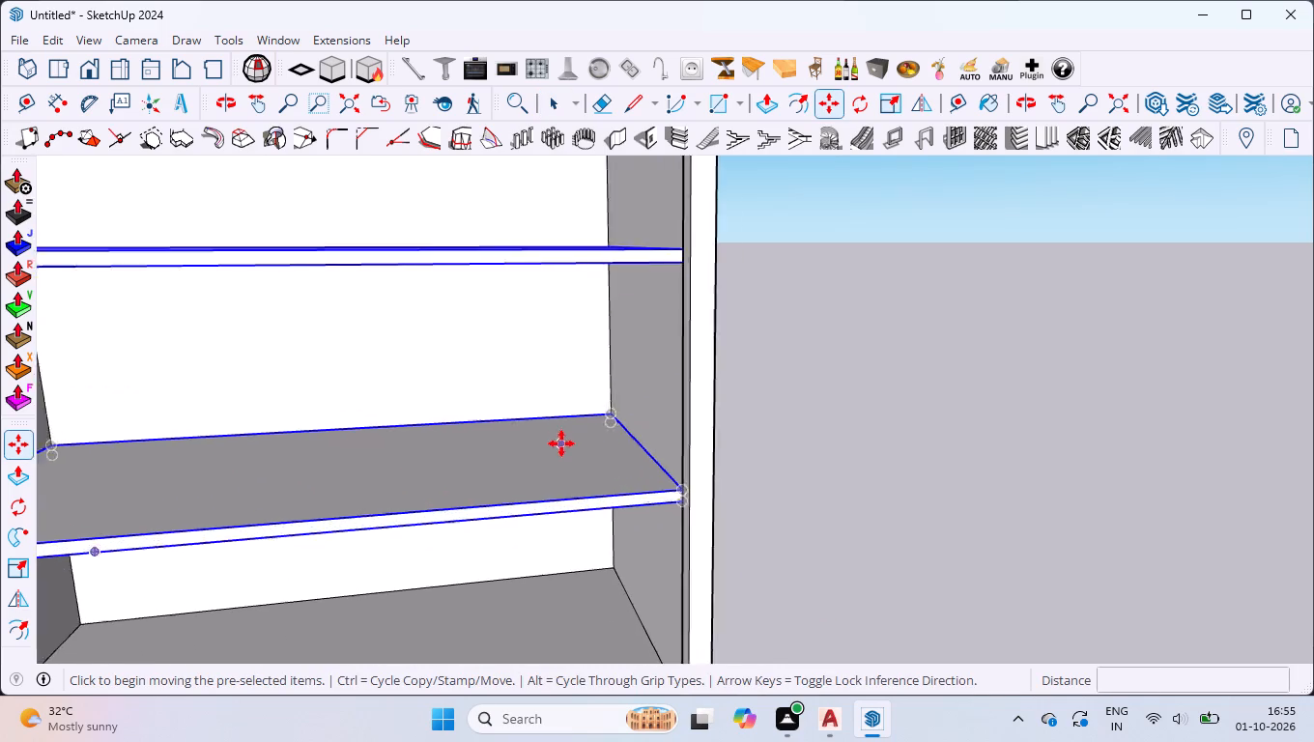
{"action": "scroll", "coordinate": [561, 443], "scroll_direction": "up", "scroll_amount": 3}
{"action": "scroll", "coordinate": [677, 469], "scroll_direction": "up", "scroll_amount": 4}
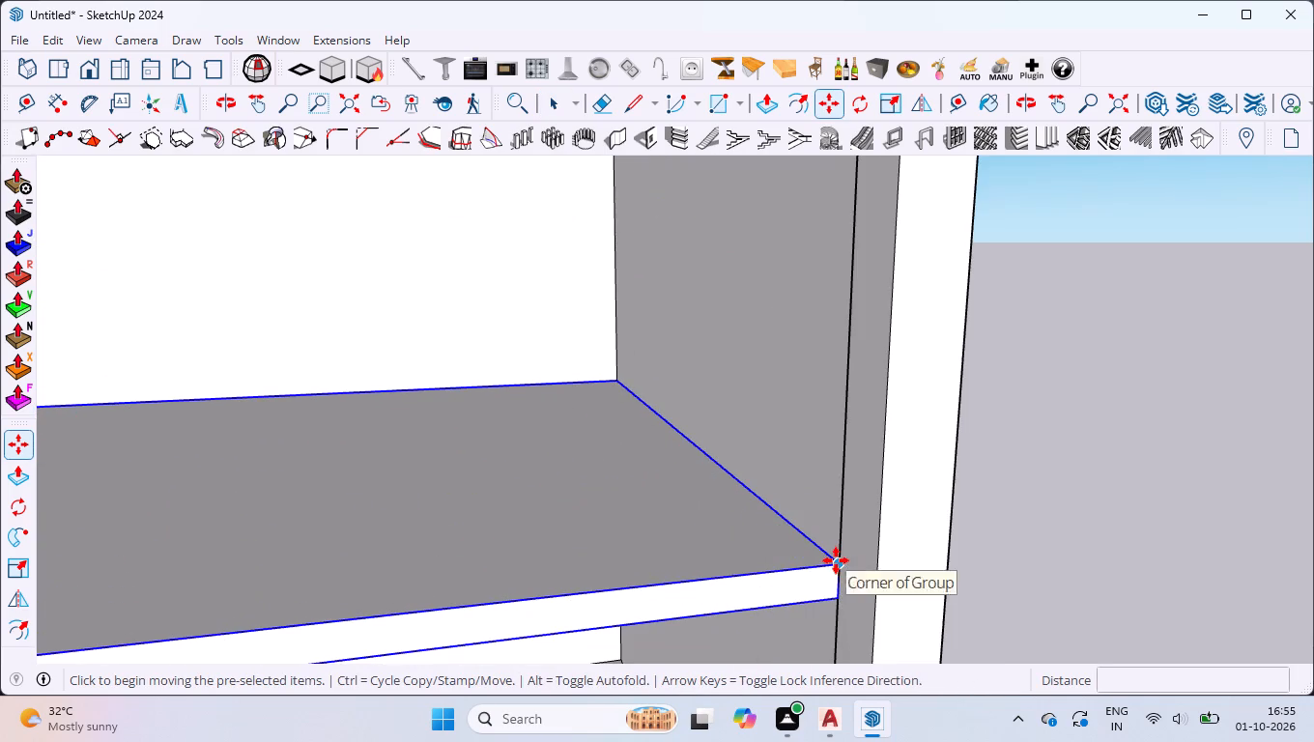
{"action": "left_click", "coordinate": [836, 560]}
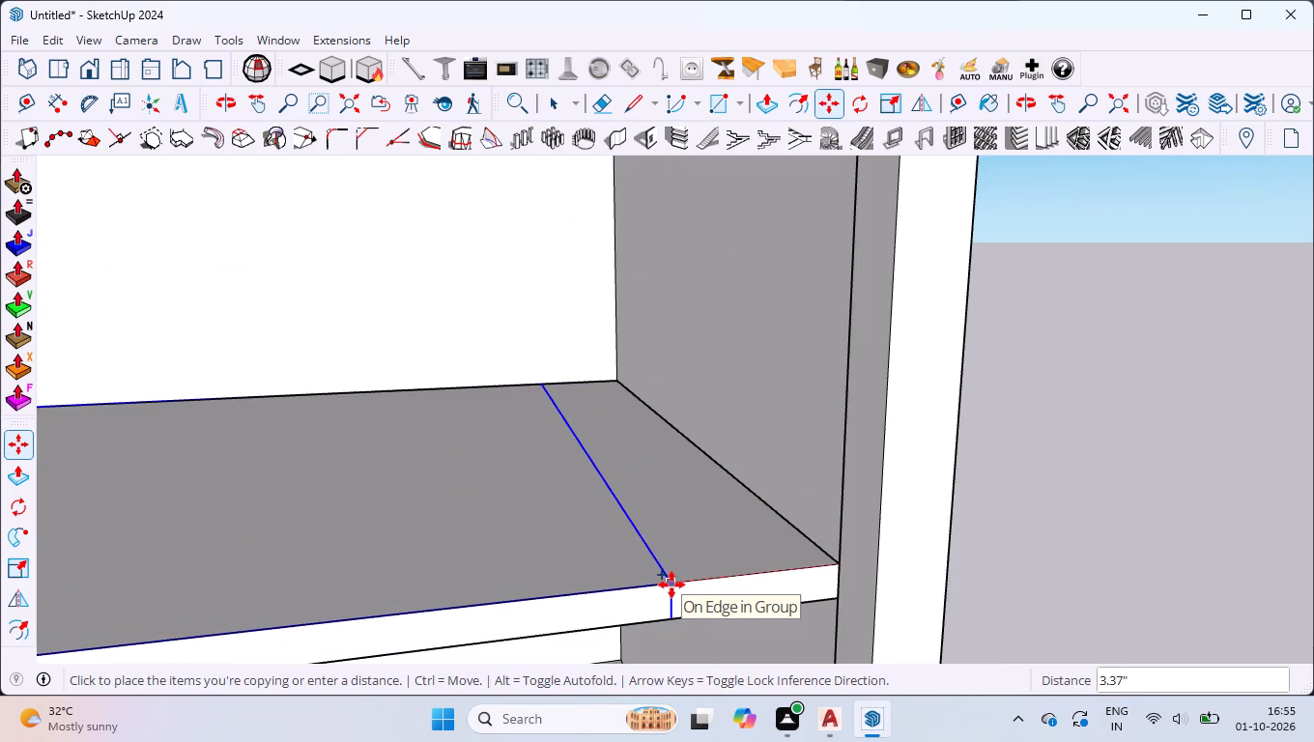
{"action": "key", "text": "Right"}
{"action": "scroll", "coordinate": [671, 585], "scroll_direction": "down", "scroll_amount": 14}
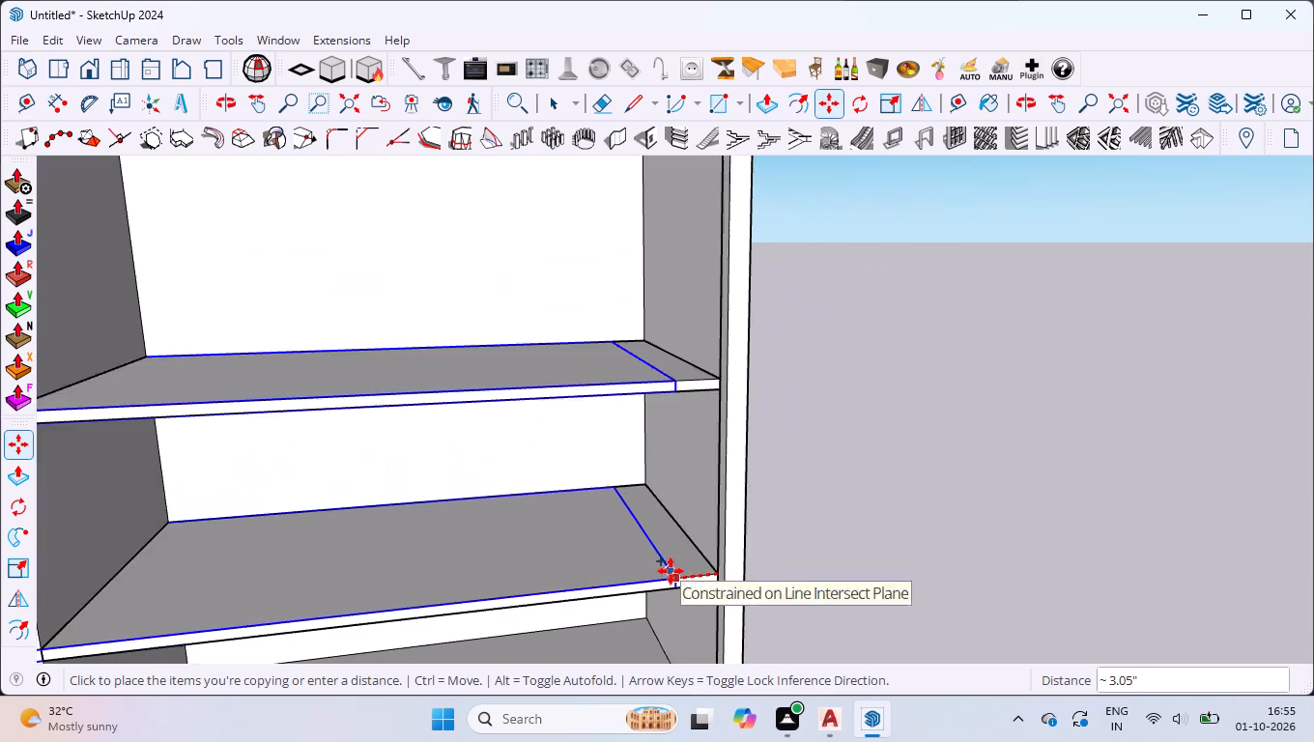
{"action": "scroll", "coordinate": [671, 578], "scroll_direction": "down", "scroll_amount": 9}
{"action": "scroll", "coordinate": [382, 608], "scroll_direction": "up", "scroll_amount": 4}
{"action": "middle_click_drag", "start_coordinate": [382, 608], "coordinate": [392, 588]}
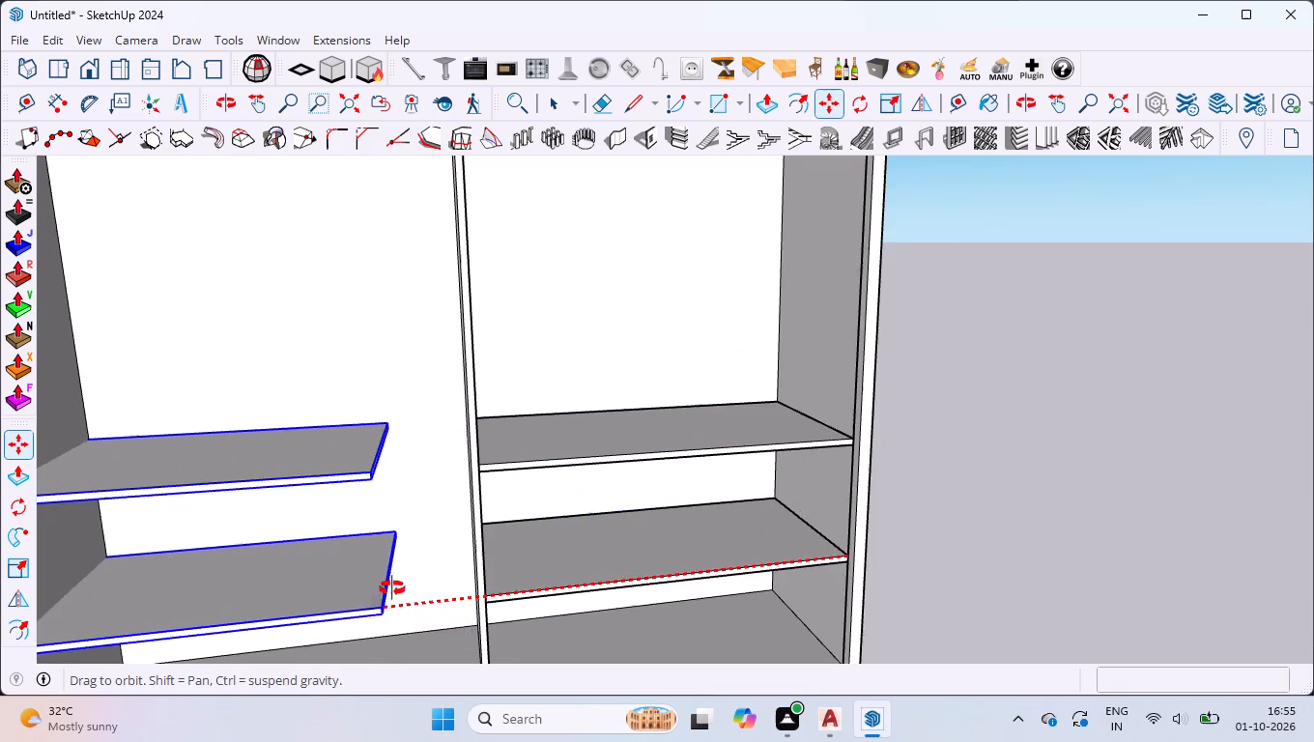
{"action": "middle_click_drag", "start_coordinate": [392, 588], "coordinate": [469, 471]}
{"action": "left_click", "coordinate": [493, 520]}
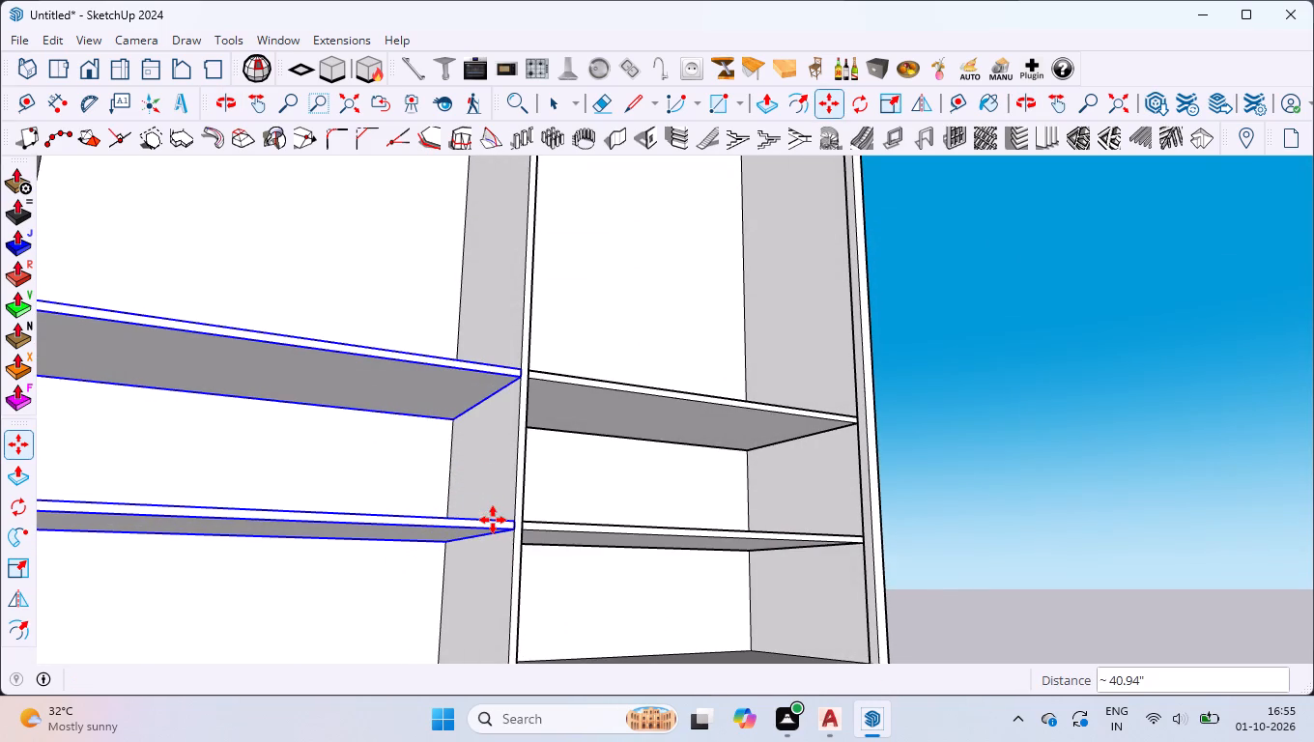
{"action": "key", "text": "space"}
{"action": "scroll", "coordinate": [744, 533], "scroll_direction": "down", "scroll_amount": 9}
{"action": "middle_click_drag", "start_coordinate": [769, 499], "coordinate": [631, 578]}
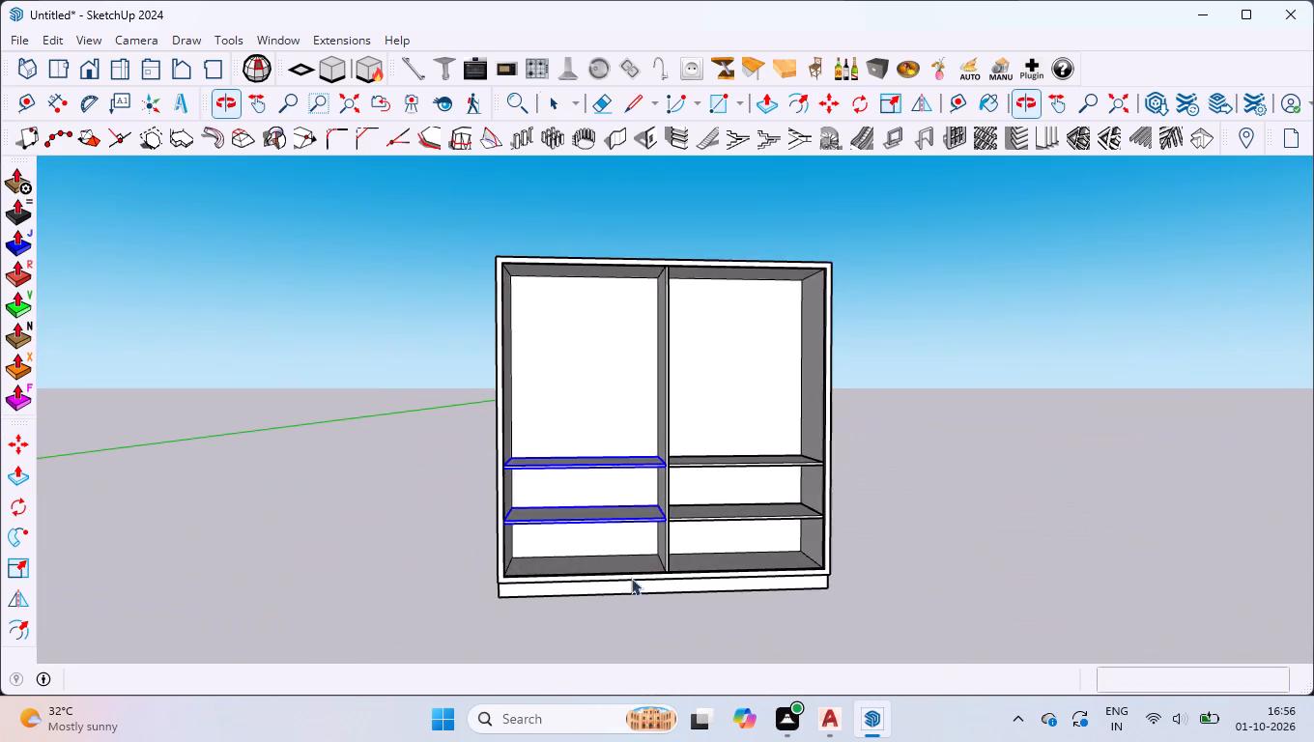
{"action": "scroll", "coordinate": [645, 530], "scroll_direction": "down", "scroll_amount": 3}
{"action": "middle_click_drag", "start_coordinate": [645, 539], "coordinate": [634, 645]}
{"action": "scroll", "coordinate": [637, 550], "scroll_direction": "up", "scroll_amount": 5}
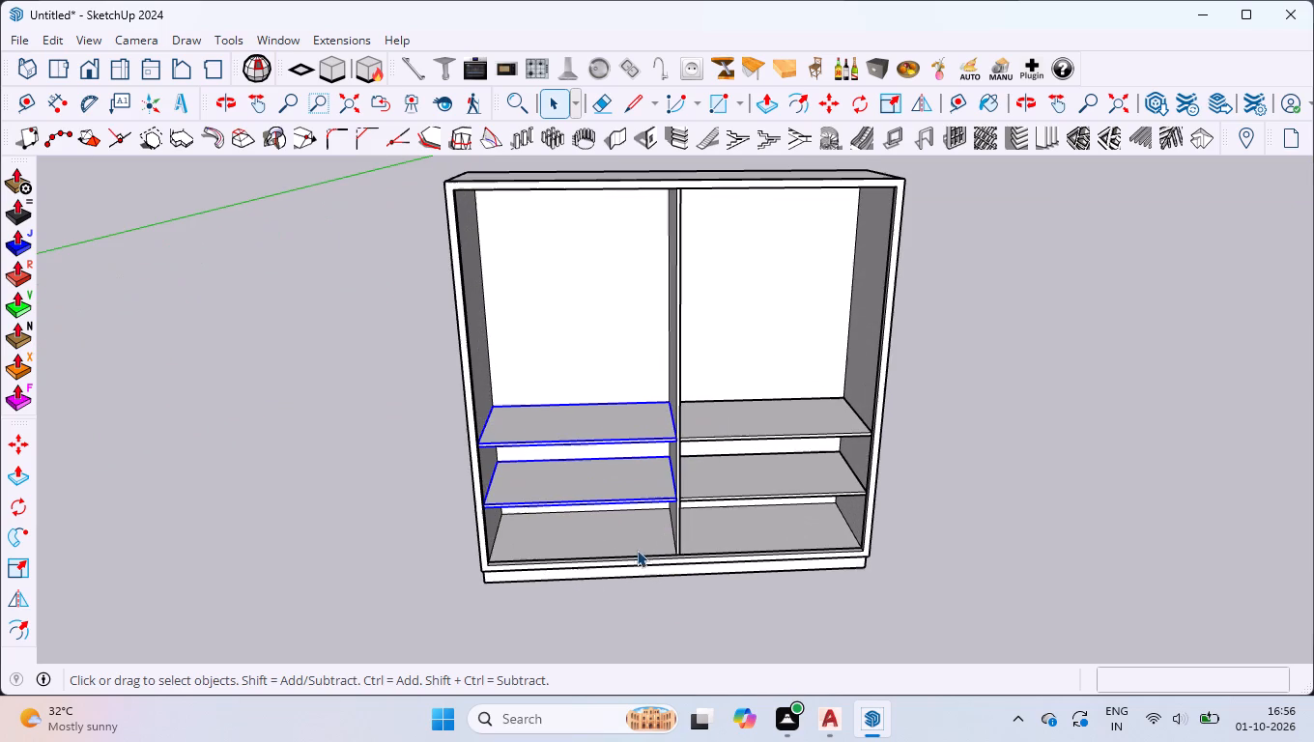
{"action": "left_click", "coordinate": [278, 413]}
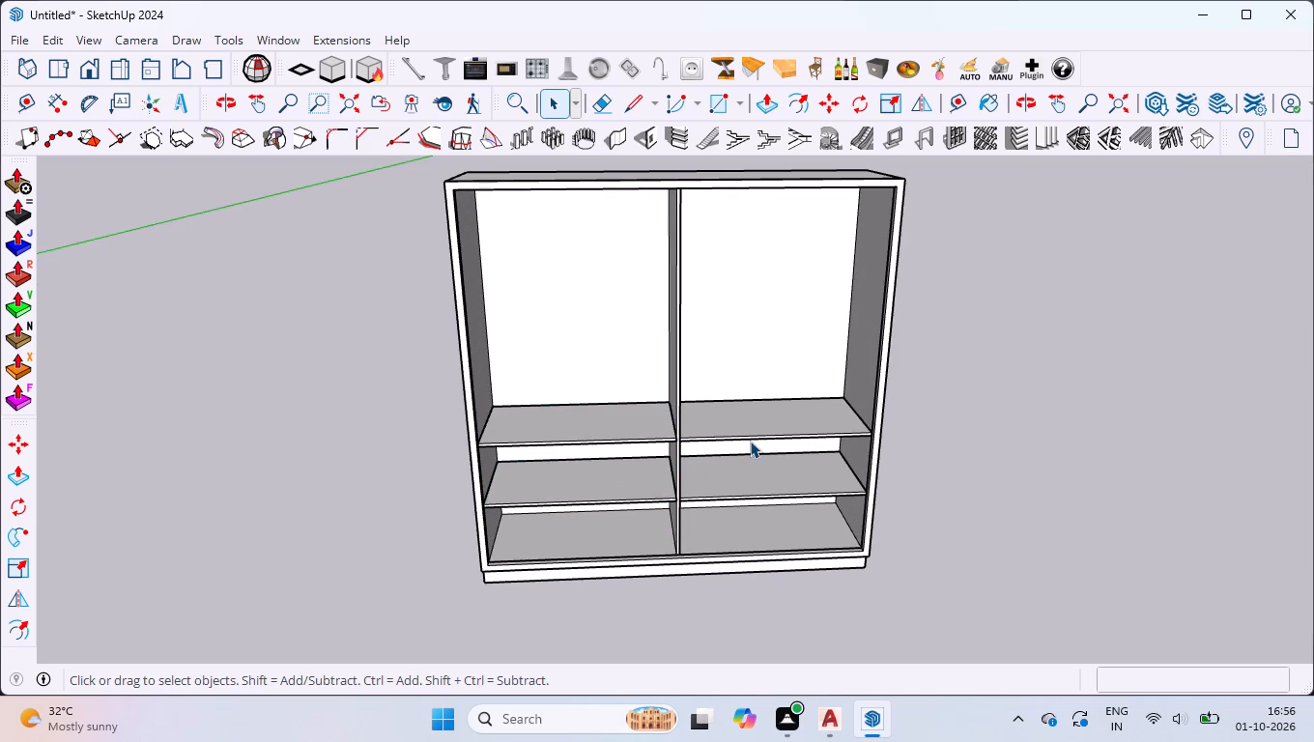
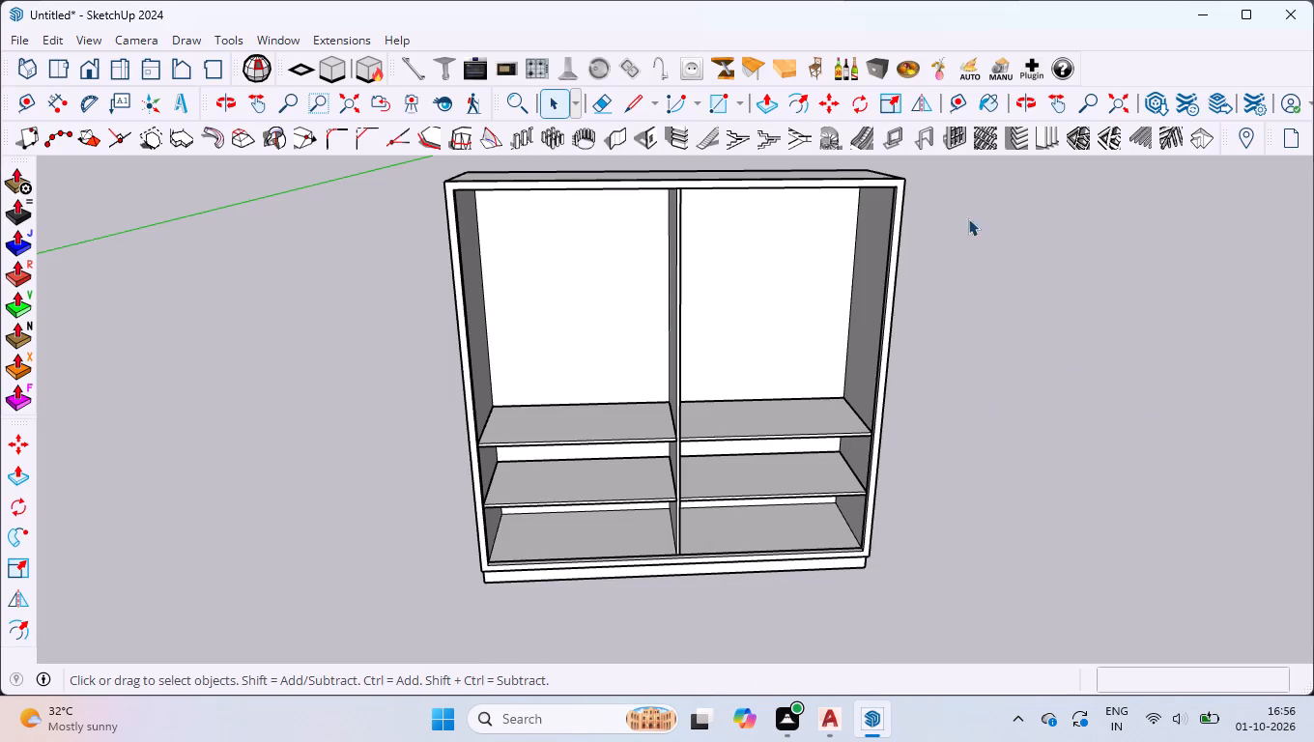
Examine how the copied shelves fit against the side panel and partition in both compartments.
{"action": "scroll", "coordinate": [906, 492], "scroll_direction": "up", "scroll_amount": 20}
{"action": "scroll", "coordinate": [906, 492], "scroll_direction": "up", "scroll_amount": 1}
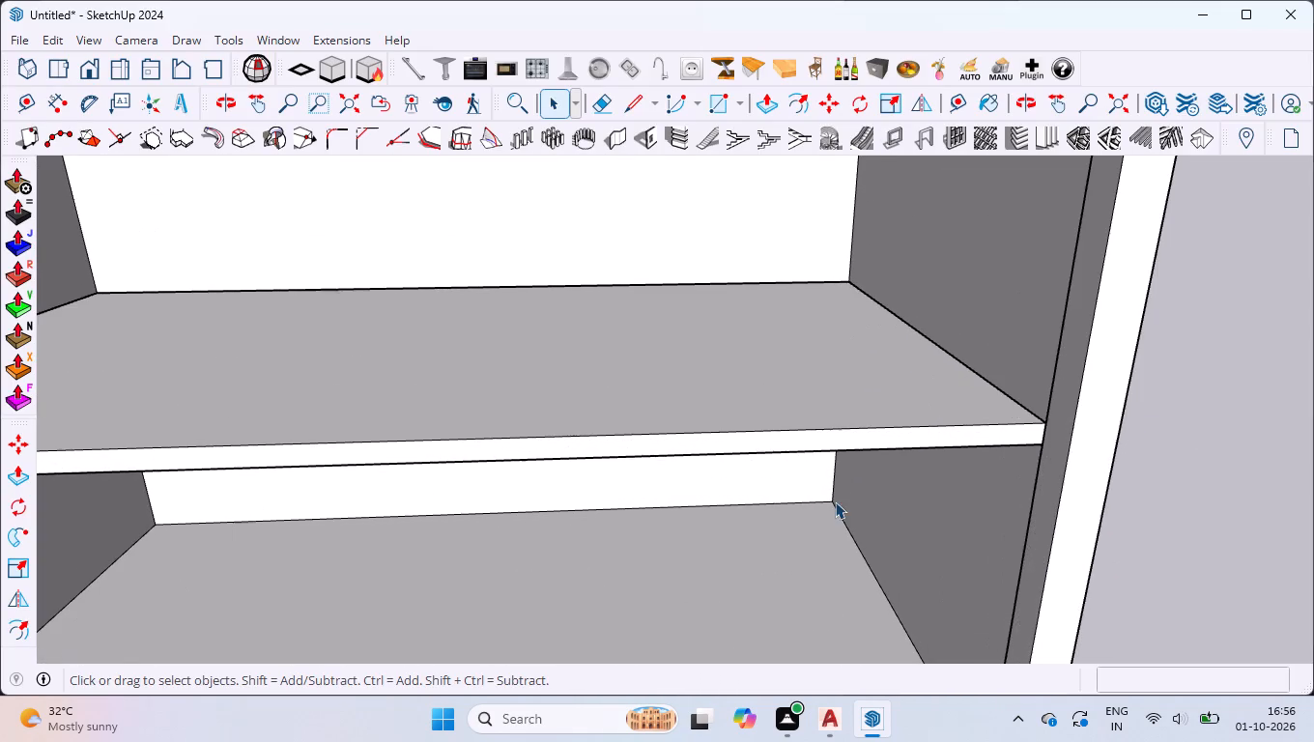
{"action": "left_click_drag", "start_coordinate": [784, 502], "coordinate": [1062, 497]}
{"action": "left_click_drag", "start_coordinate": [1062, 497], "coordinate": [1234, 491]}
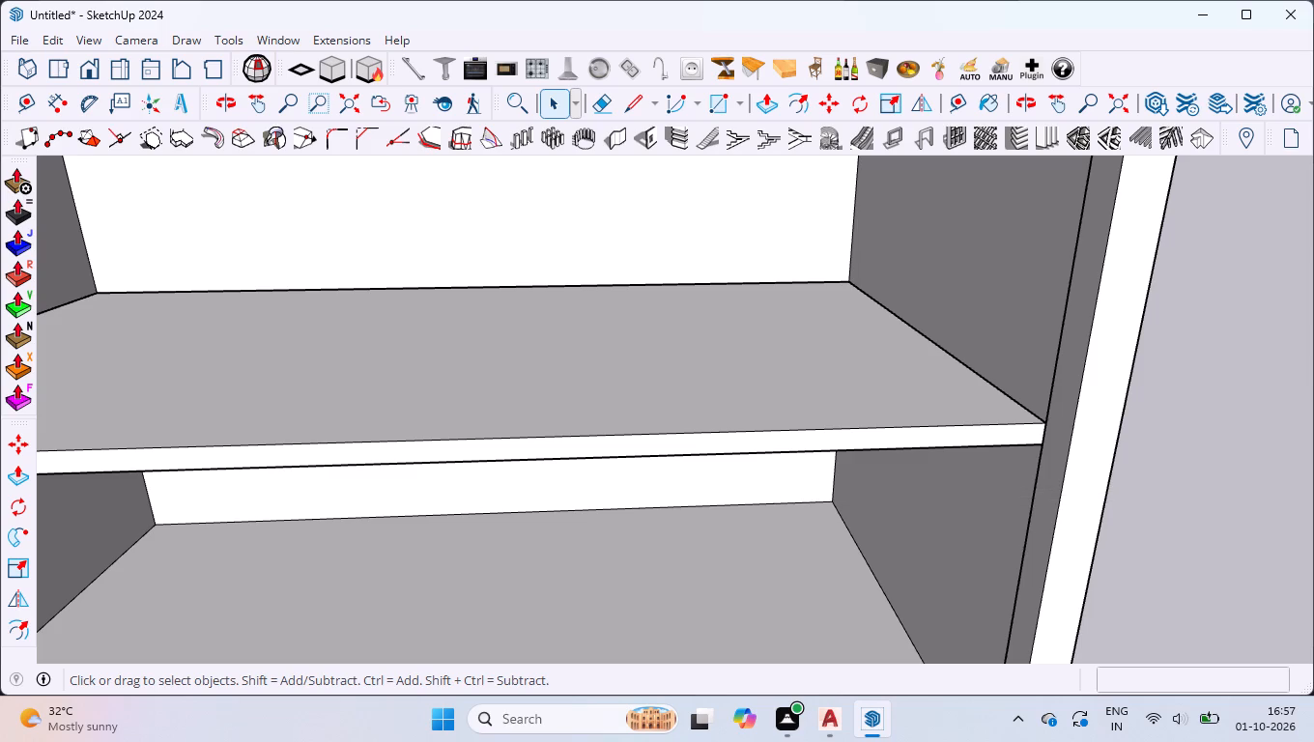
{"action": "left_click", "coordinate": [1106, 398]}
{"action": "left_click", "coordinate": [1021, 277]}
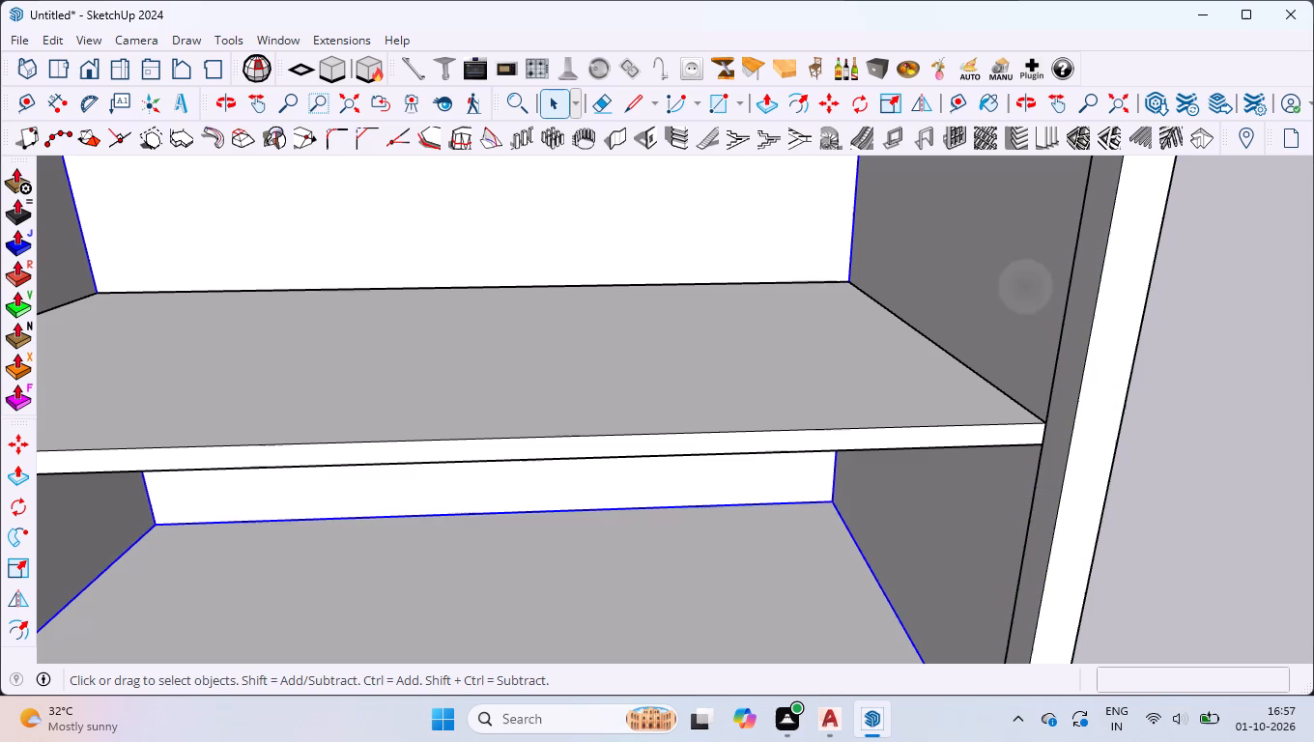
{"action": "left_click", "coordinate": [697, 442]}
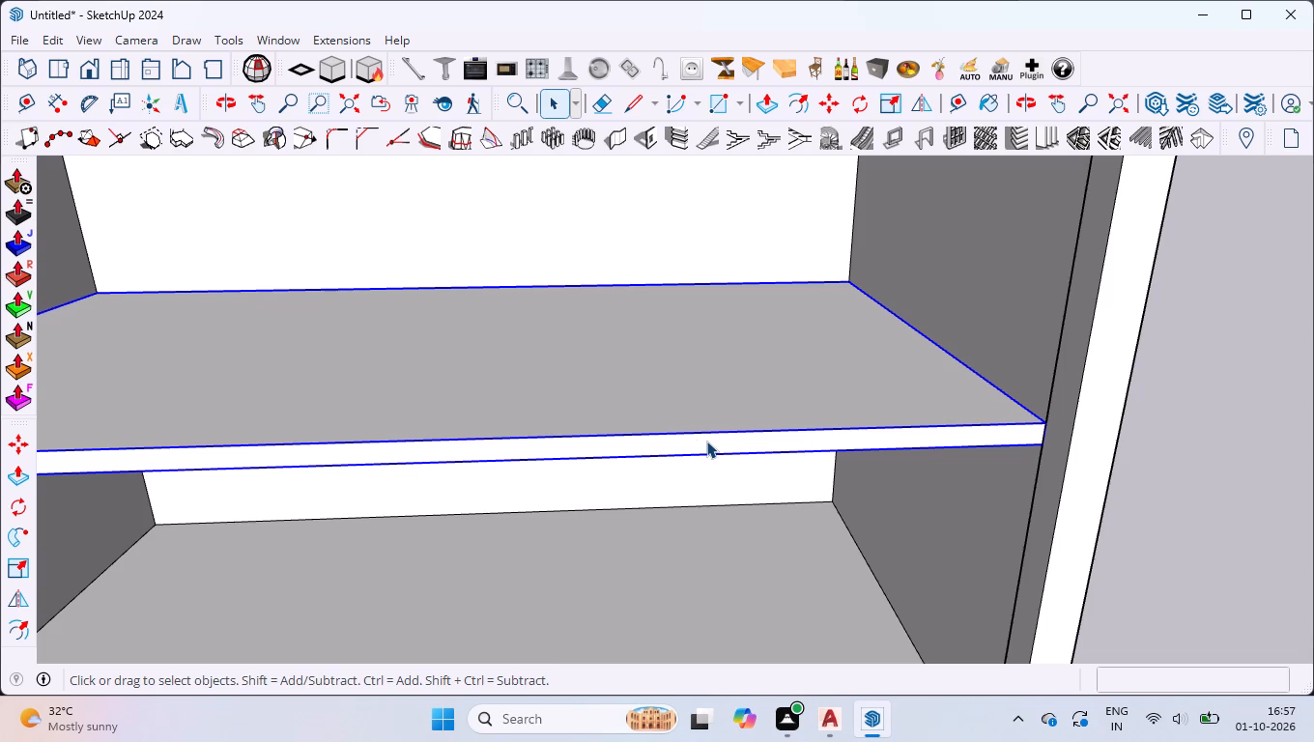
{"action": "scroll", "coordinate": [716, 418], "scroll_direction": "down", "scroll_amount": 5}
{"action": "scroll", "coordinate": [659, 339], "scroll_direction": "down", "scroll_amount": 5}
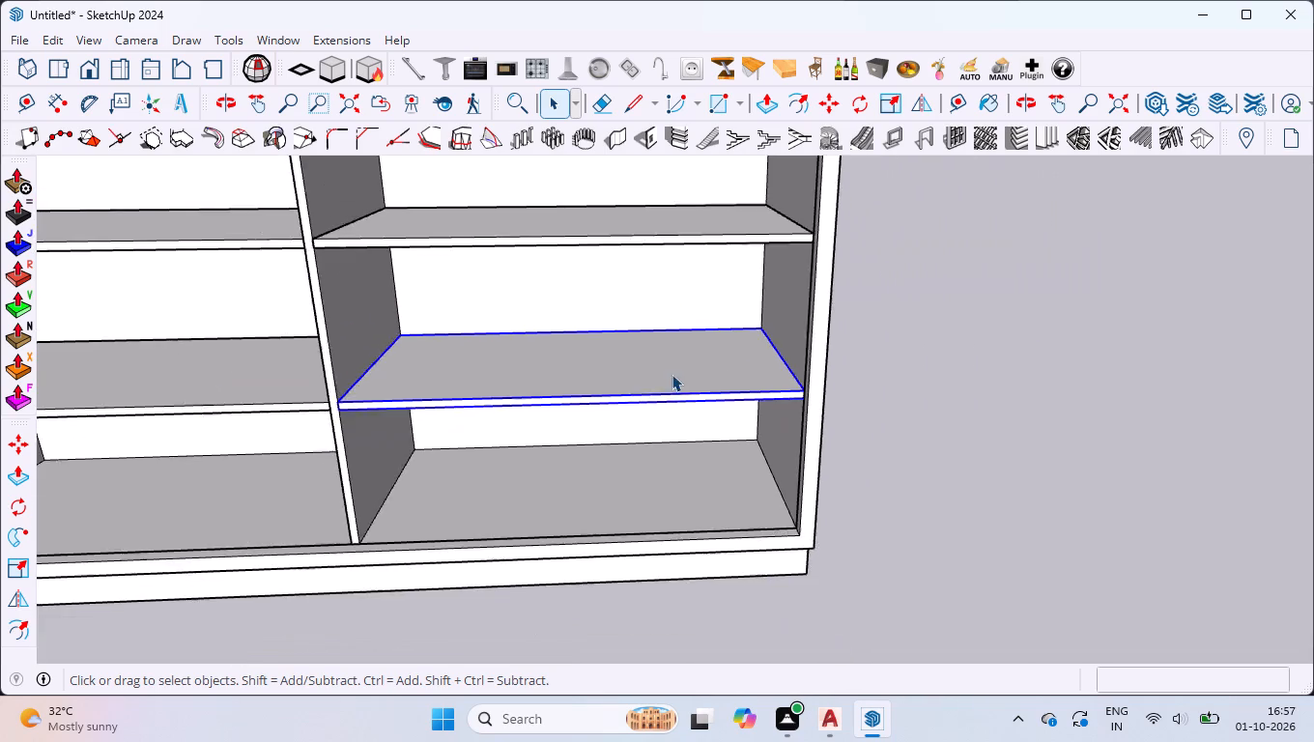
{"action": "scroll", "coordinate": [670, 361], "scroll_direction": "down", "scroll_amount": 6}
{"action": "left_click", "coordinate": [1010, 477]}
{"action": "scroll", "coordinate": [678, 499], "scroll_direction": "down", "scroll_amount": 5}
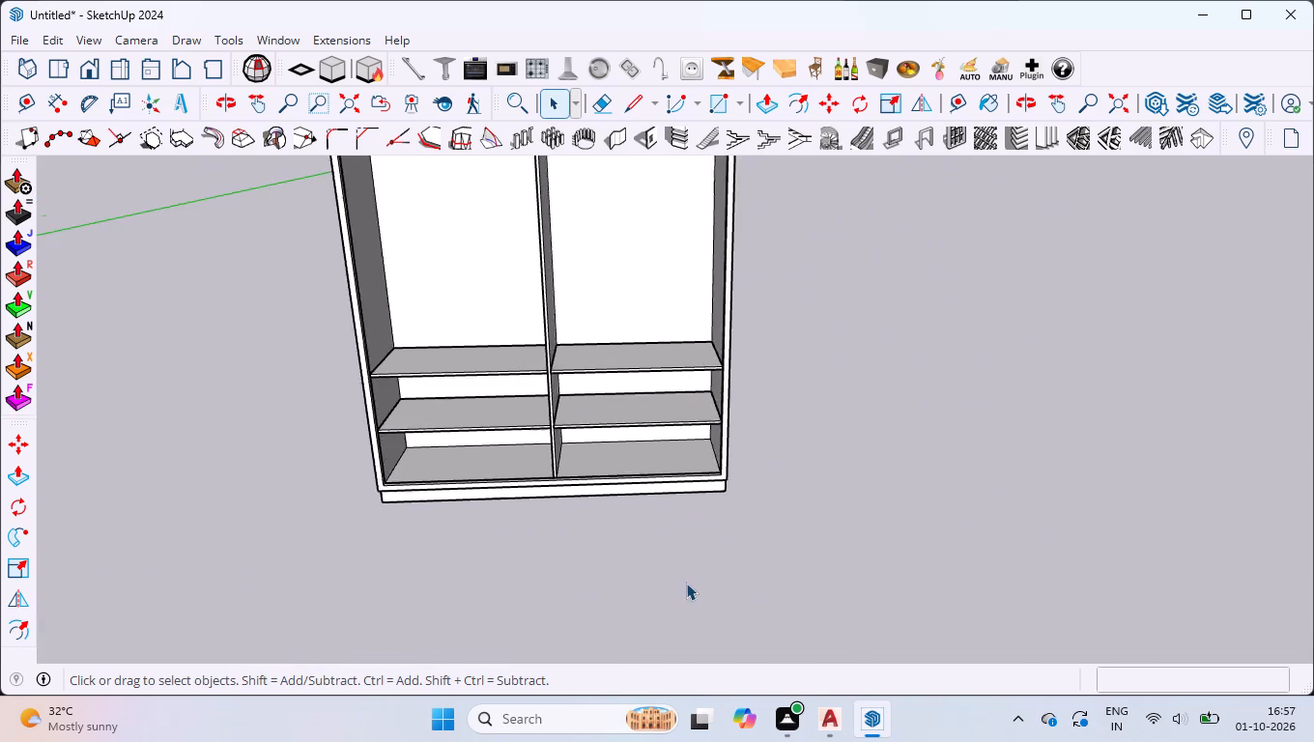
{"action": "scroll", "coordinate": [664, 573], "scroll_direction": "down", "scroll_amount": 4}
{"action": "scroll", "coordinate": [517, 372], "scroll_direction": "up", "scroll_amount": 2}
{"action": "middle_click_drag", "start_coordinate": [525, 380], "coordinate": [512, 288]}
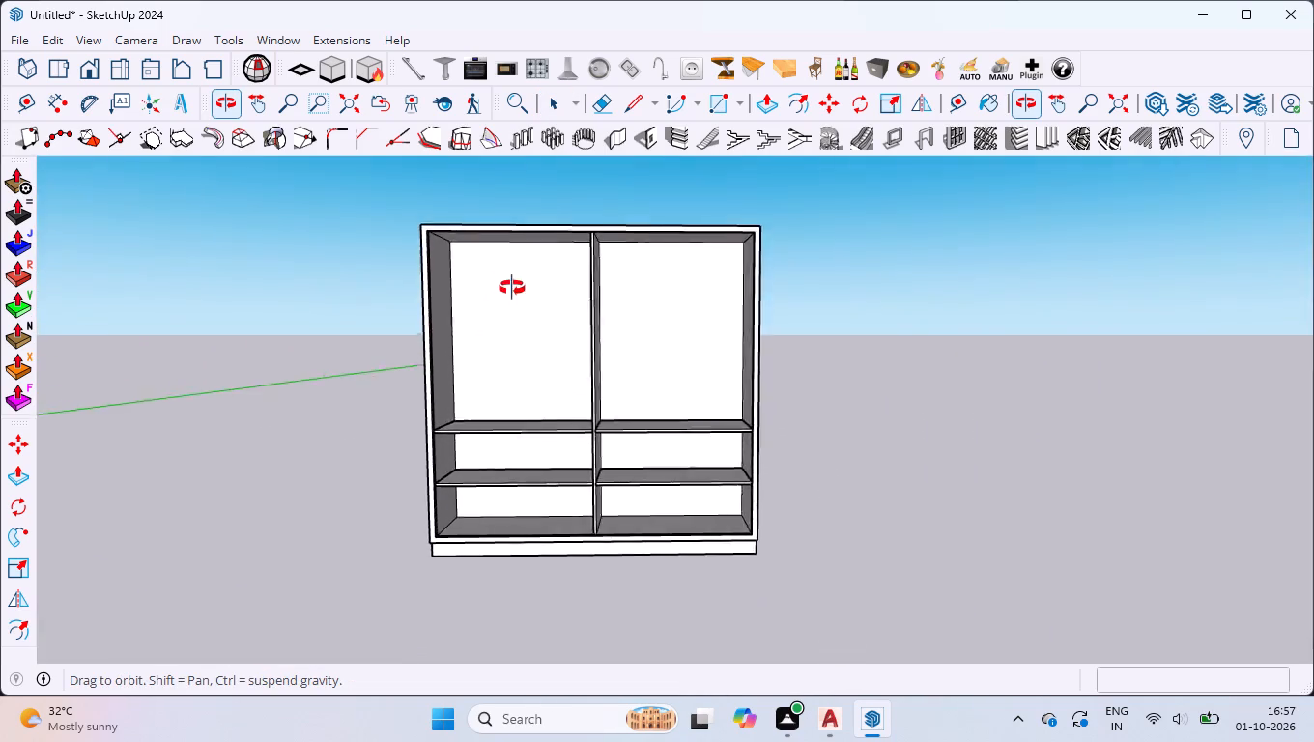
{"action": "middle_click_drag", "start_coordinate": [512, 288], "coordinate": [396, 287]}
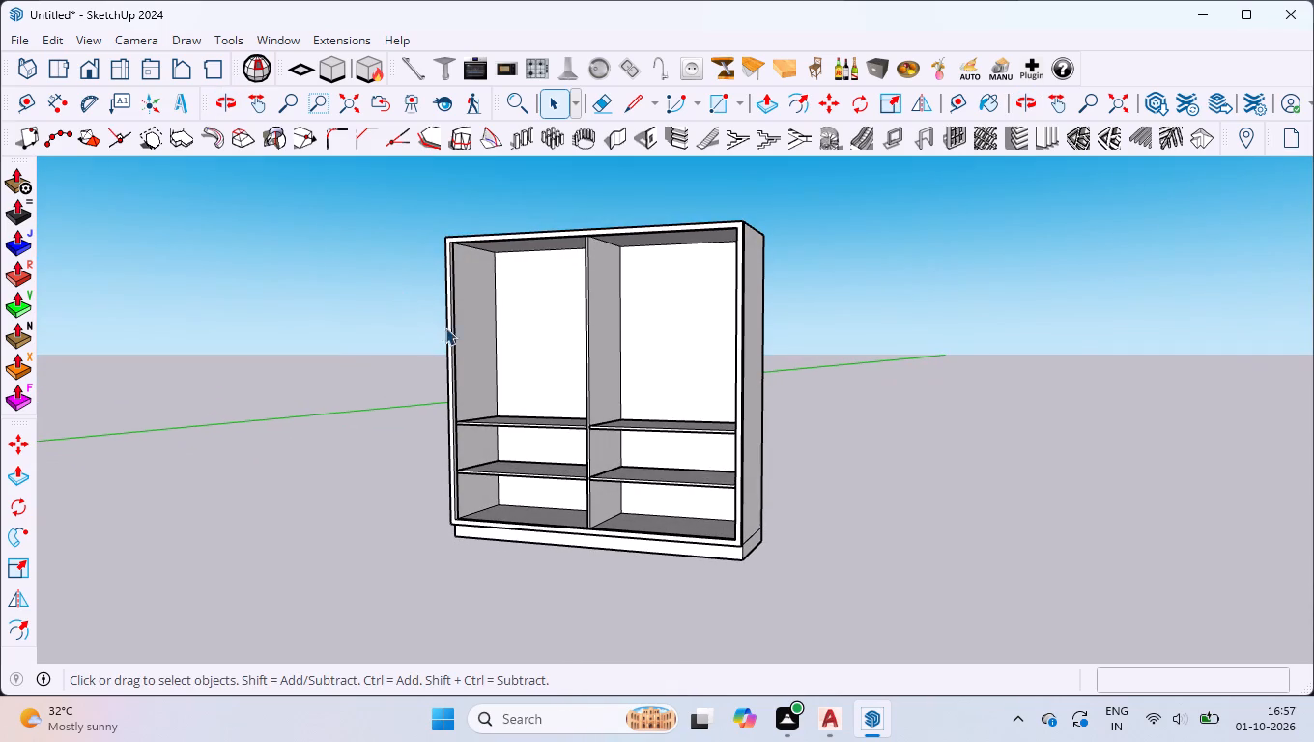
Inspect the joint where the partition meets the front frame at the top, opening the frame group and exiting it.
{"action": "scroll", "coordinate": [603, 212], "scroll_direction": "up", "scroll_amount": 13}
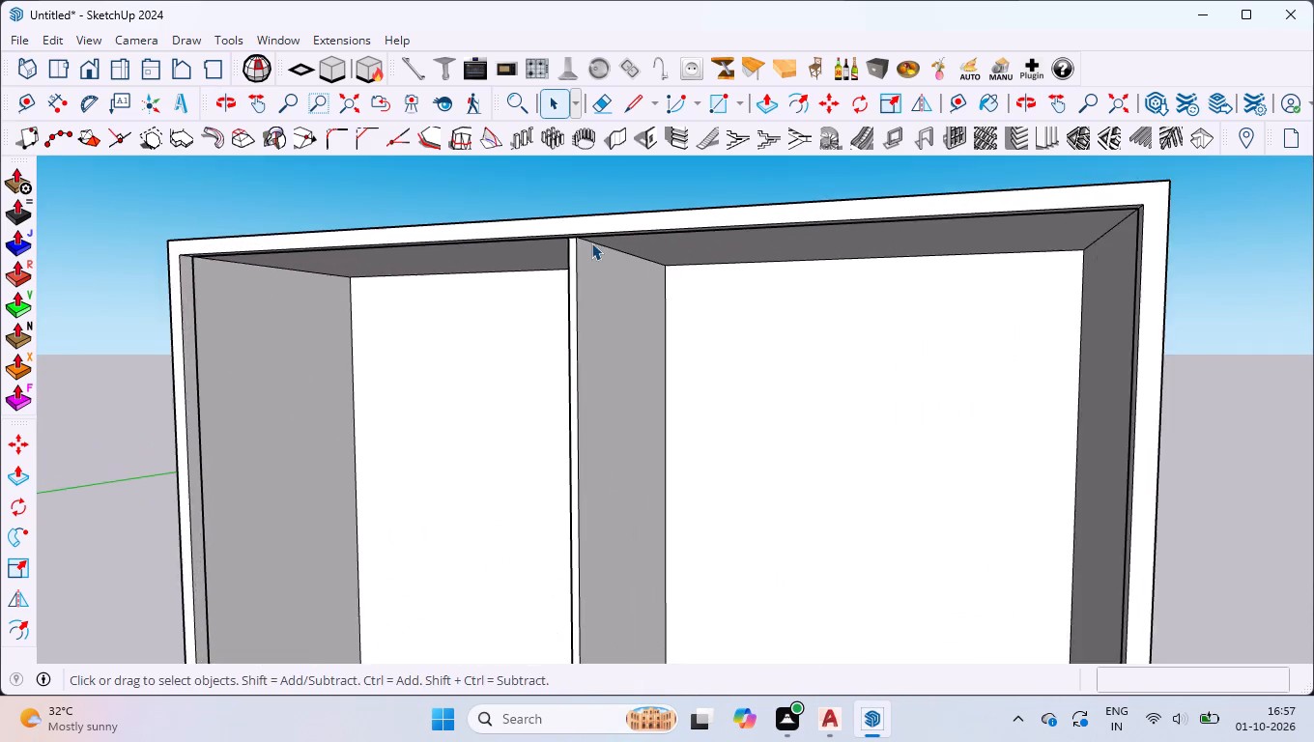
{"action": "scroll", "coordinate": [591, 243], "scroll_direction": "up", "scroll_amount": 20}
{"action": "scroll", "coordinate": [591, 243], "scroll_direction": "up", "scroll_amount": 7}
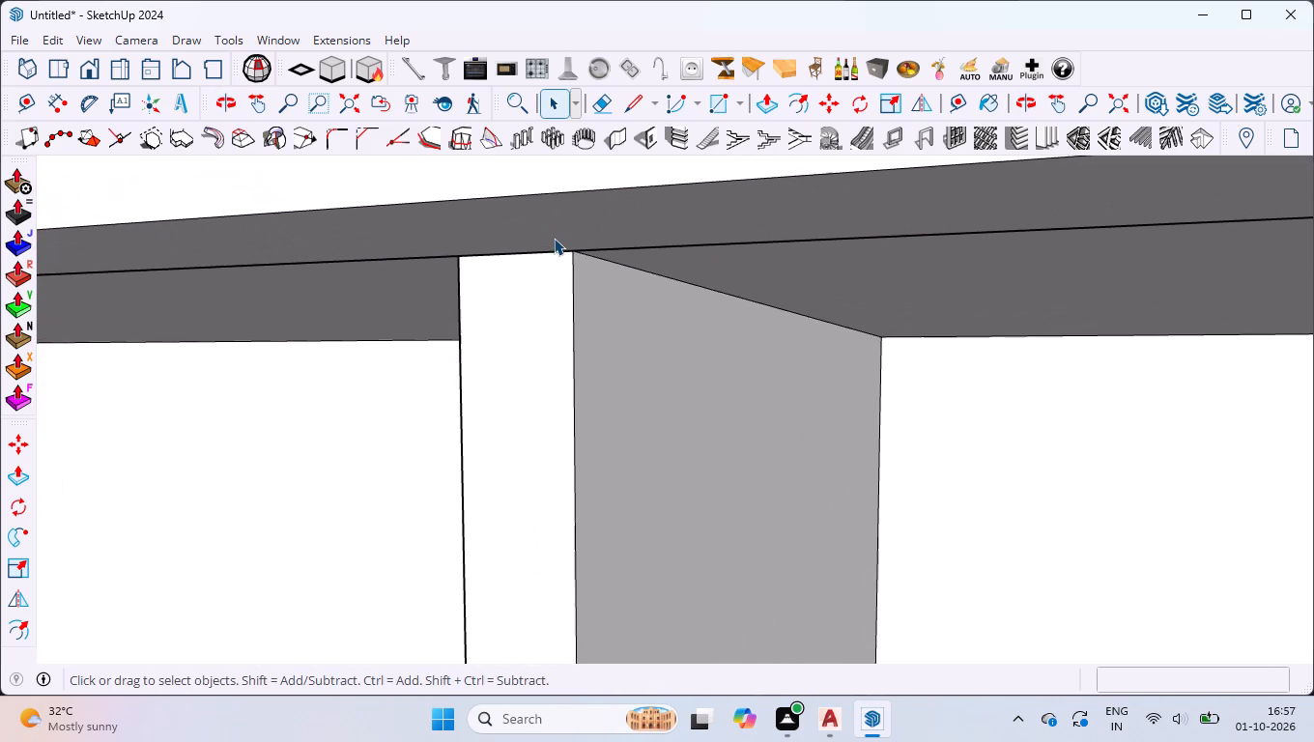
{"action": "scroll", "coordinate": [554, 238], "scroll_direction": "down", "scroll_amount": 2}
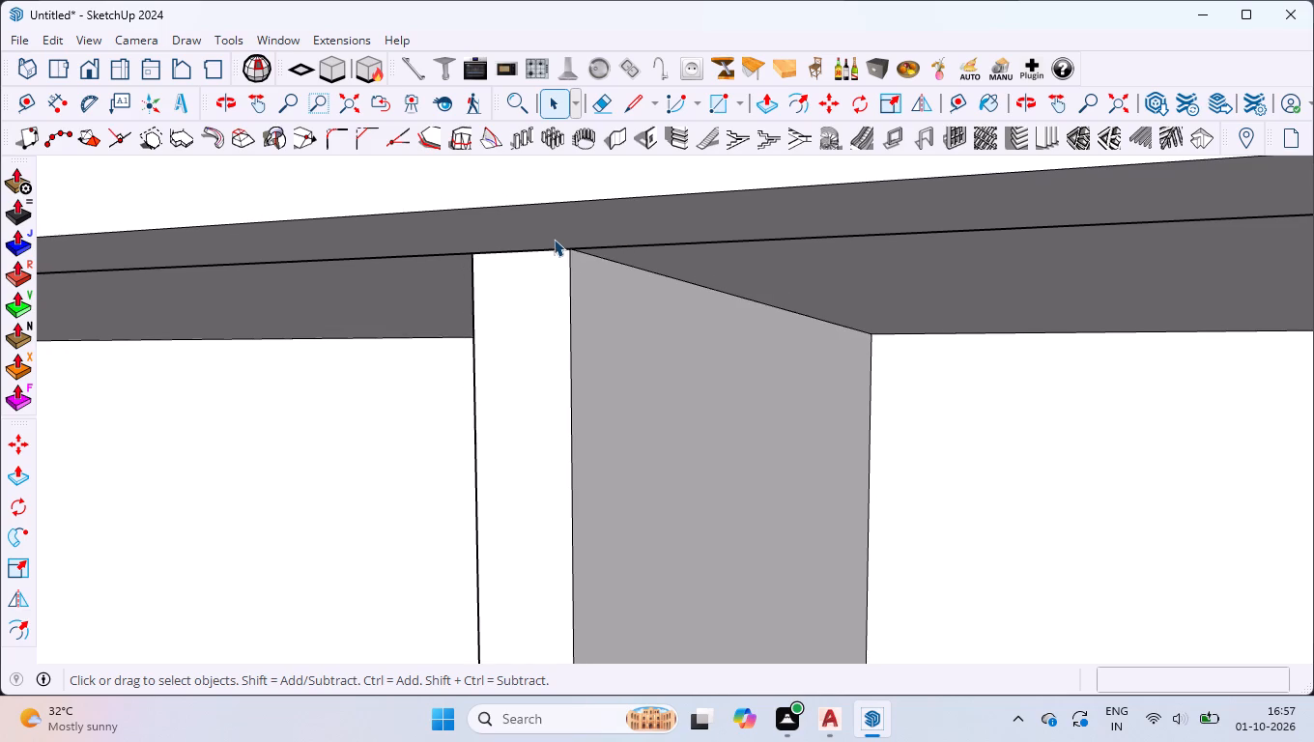
{"action": "left_click", "coordinate": [858, 238]}
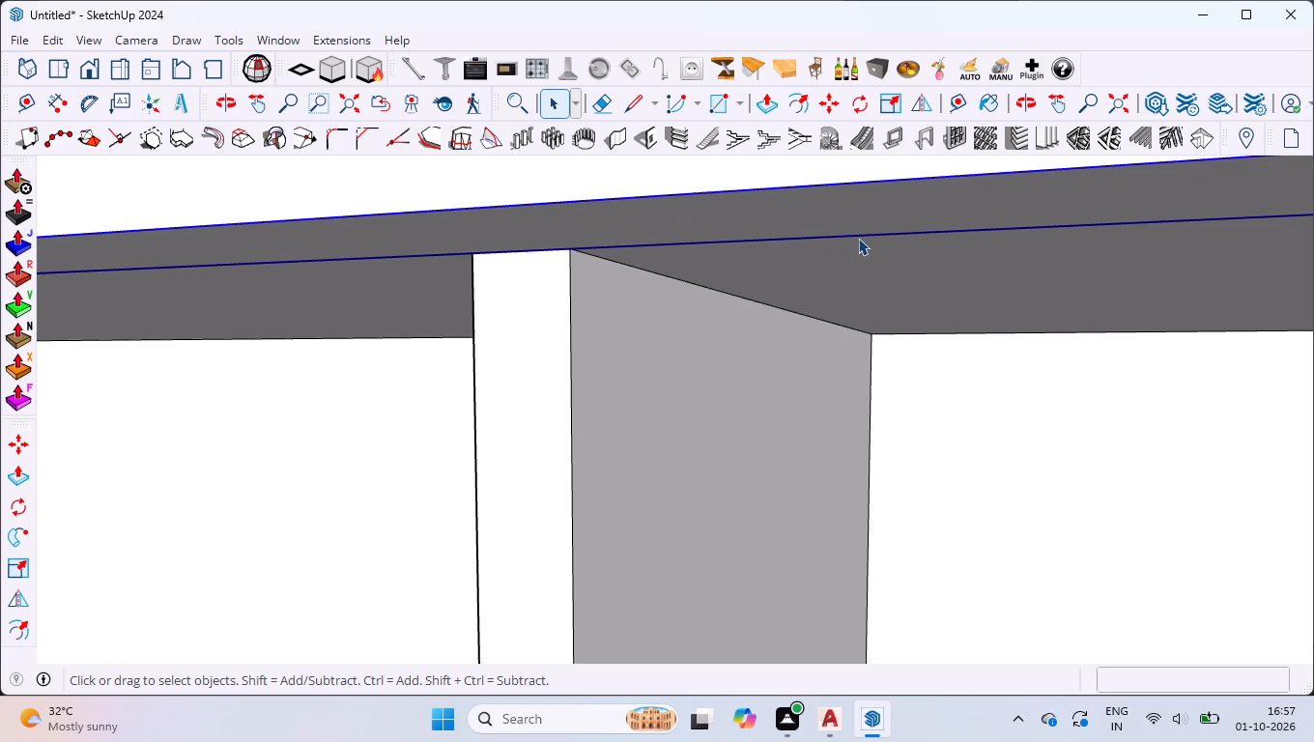
{"action": "double_click", "coordinate": [858, 238]}
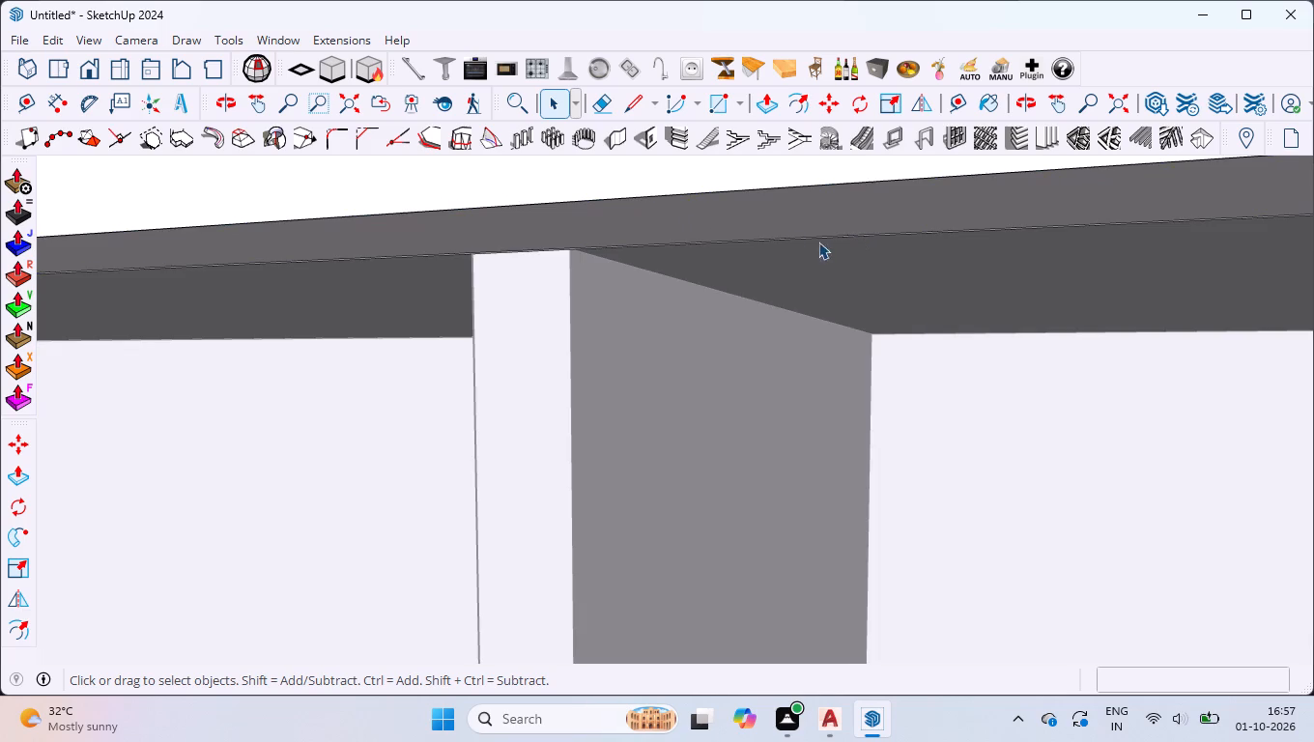
{"action": "scroll", "coordinate": [756, 217], "scroll_direction": "down", "scroll_amount": 7}
{"action": "scroll", "coordinate": [559, 241], "scroll_direction": "down", "scroll_amount": 8}
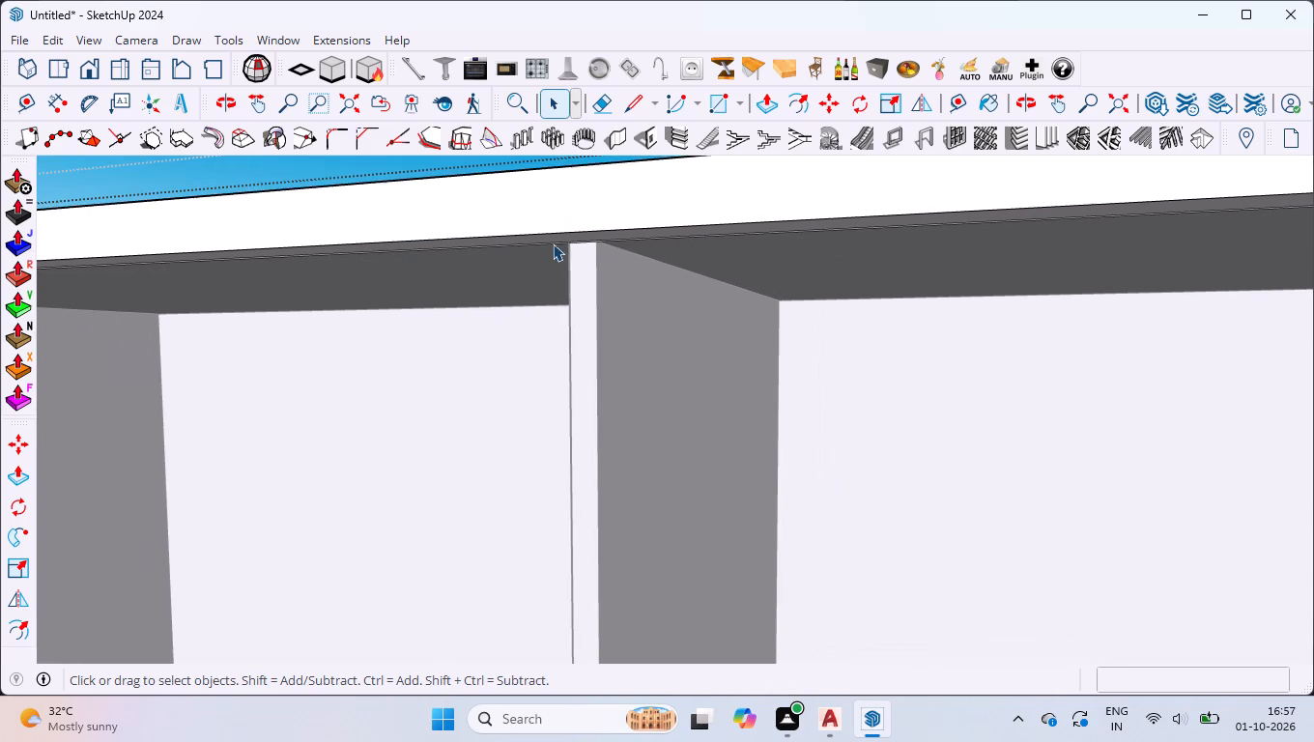
{"action": "left_click", "coordinate": [314, 165]}
{"action": "left_click", "coordinate": [314, 165]}
{"action": "scroll", "coordinate": [336, 239], "scroll_direction": "down", "scroll_amount": 3}
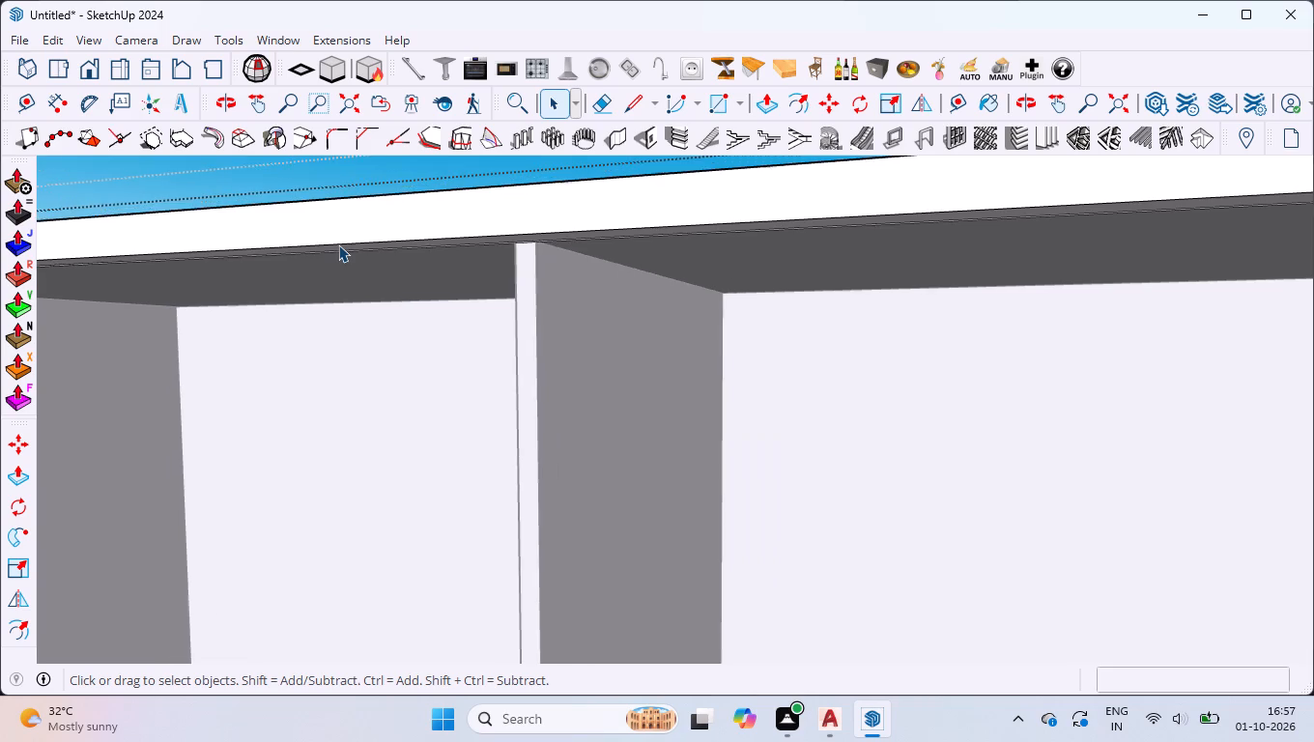
{"action": "scroll", "coordinate": [338, 244], "scroll_direction": "down", "scroll_amount": 9}
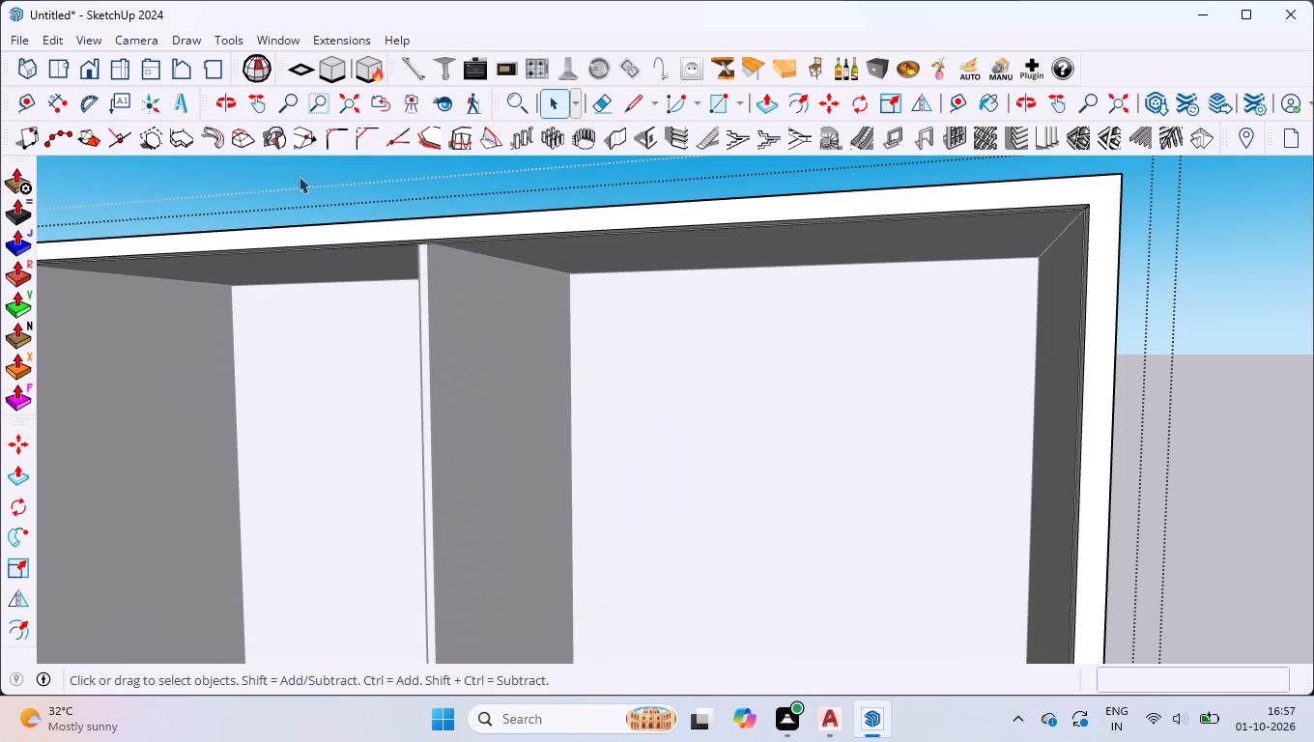
{"action": "left_click", "coordinate": [299, 176]}
{"action": "scroll", "coordinate": [535, 283], "scroll_direction": "down", "scroll_amount": 3}
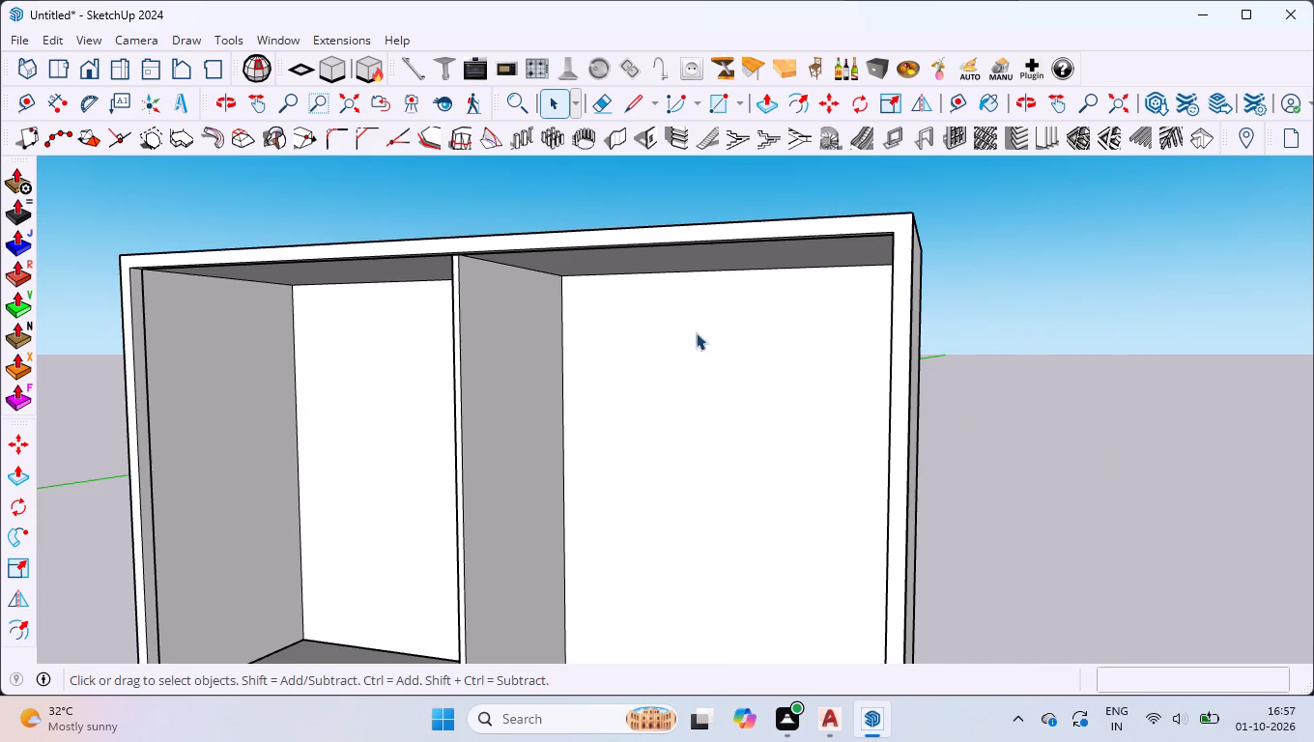
Examine the front frame's top edge and corner beside the partition from the opposite angle, including the whole cabinet.
{"action": "scroll", "coordinate": [871, 318], "scroll_direction": "up", "scroll_amount": 4}
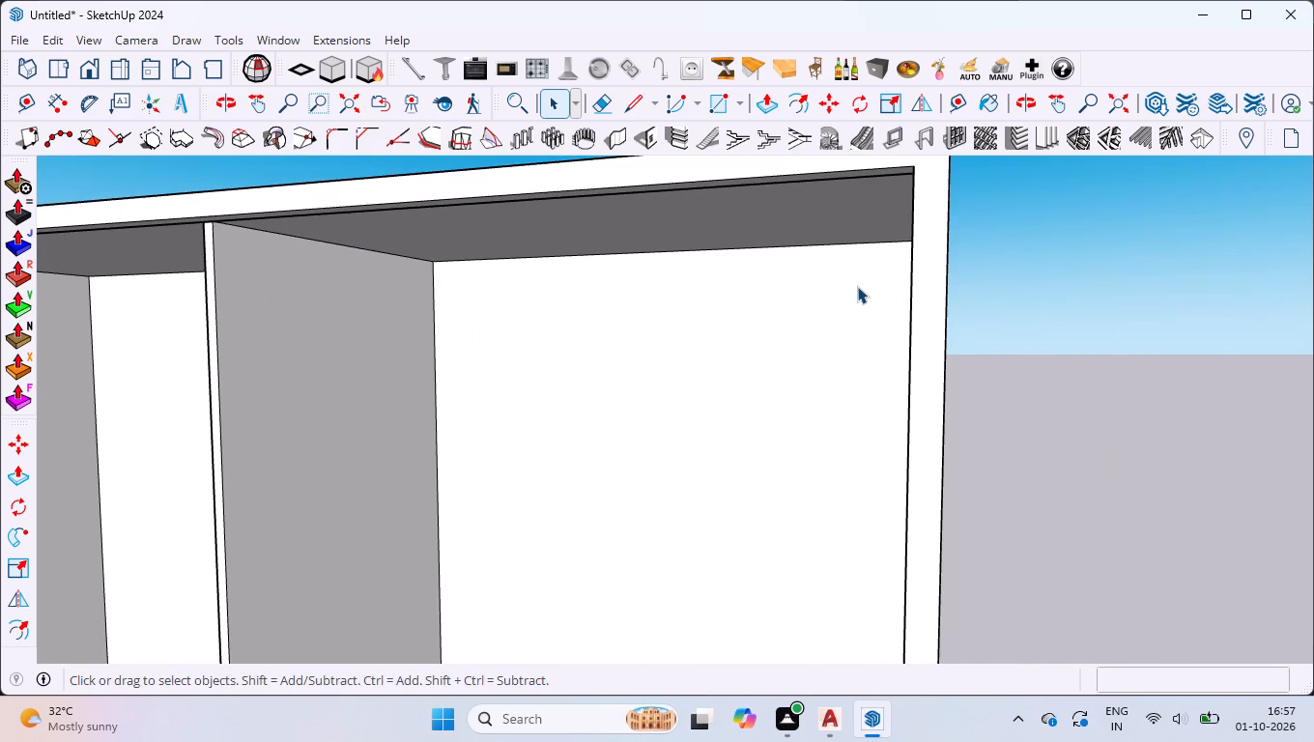
{"action": "scroll", "coordinate": [852, 297], "scroll_direction": "down", "scroll_amount": 3}
{"action": "middle_click_drag", "start_coordinate": [840, 305], "coordinate": [1063, 238]}
{"action": "scroll", "coordinate": [591, 312], "scroll_direction": "down", "scroll_amount": 2}
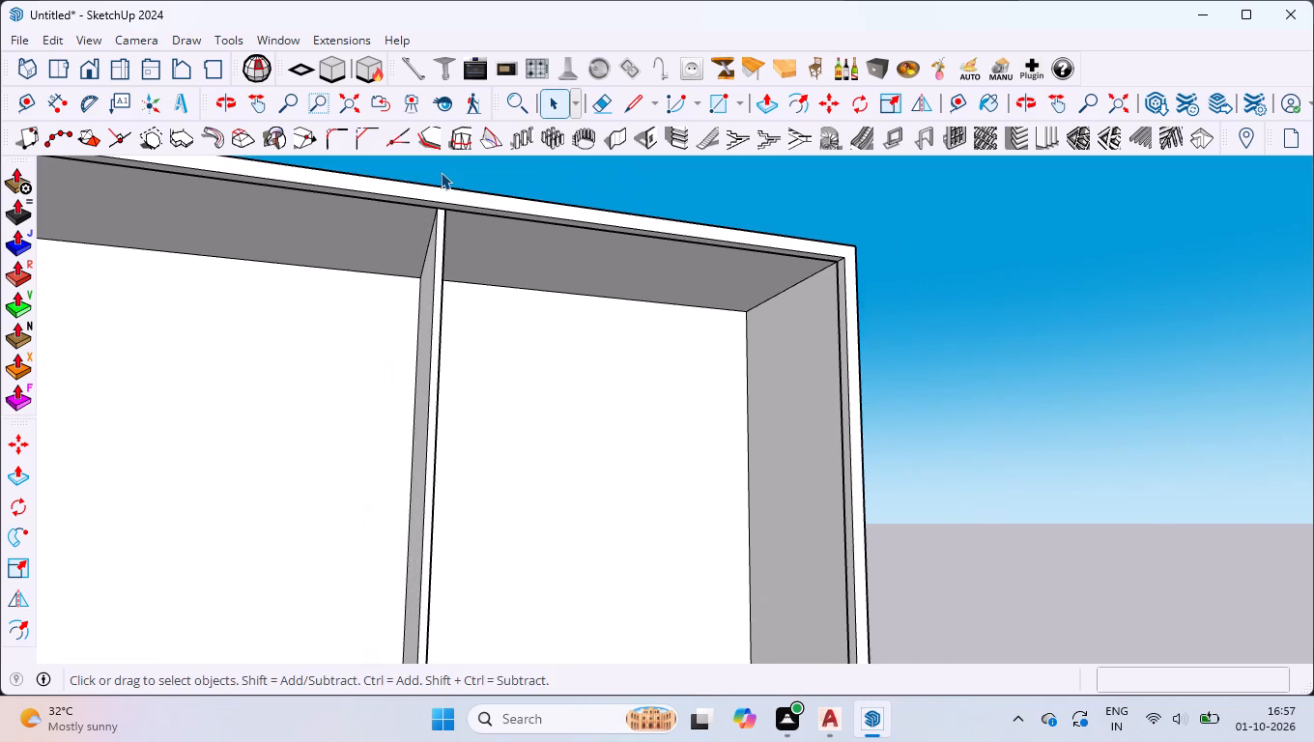
{"action": "scroll", "coordinate": [439, 173], "scroll_direction": "up", "scroll_amount": 6}
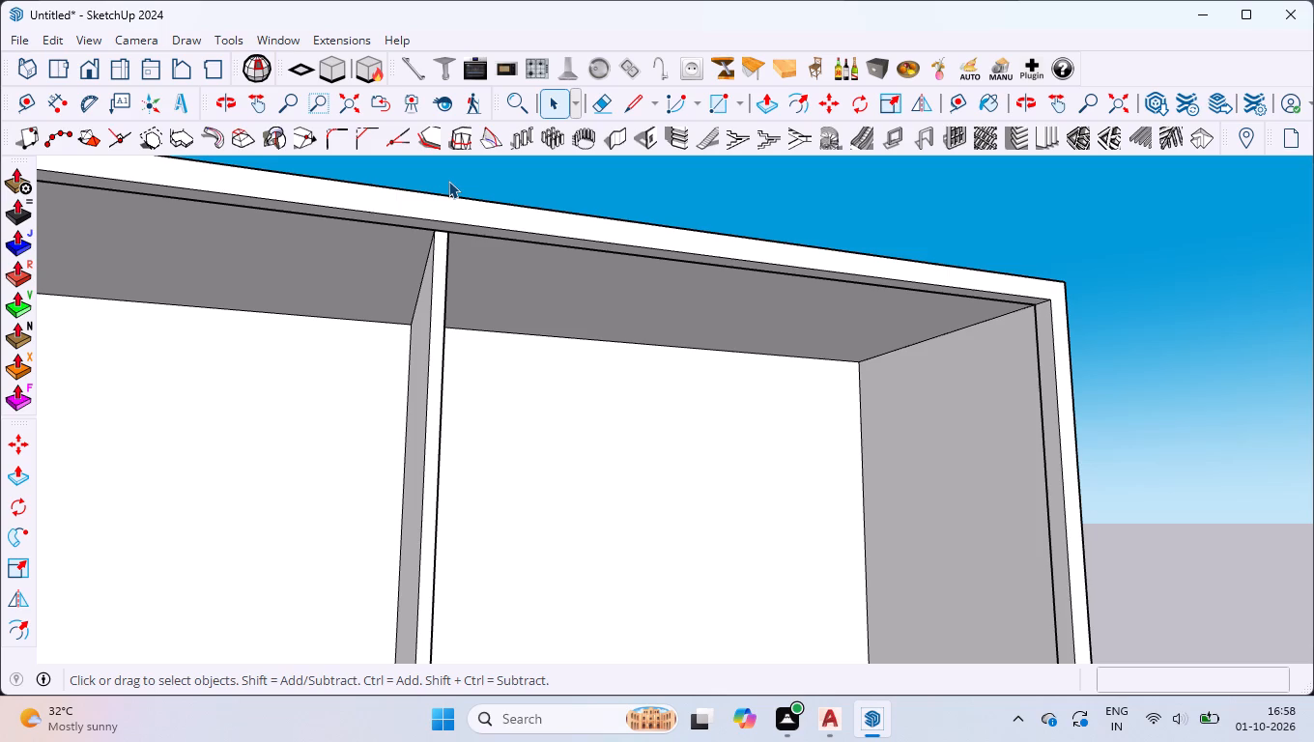
{"action": "scroll", "coordinate": [458, 240], "scroll_direction": "down", "scroll_amount": 12}
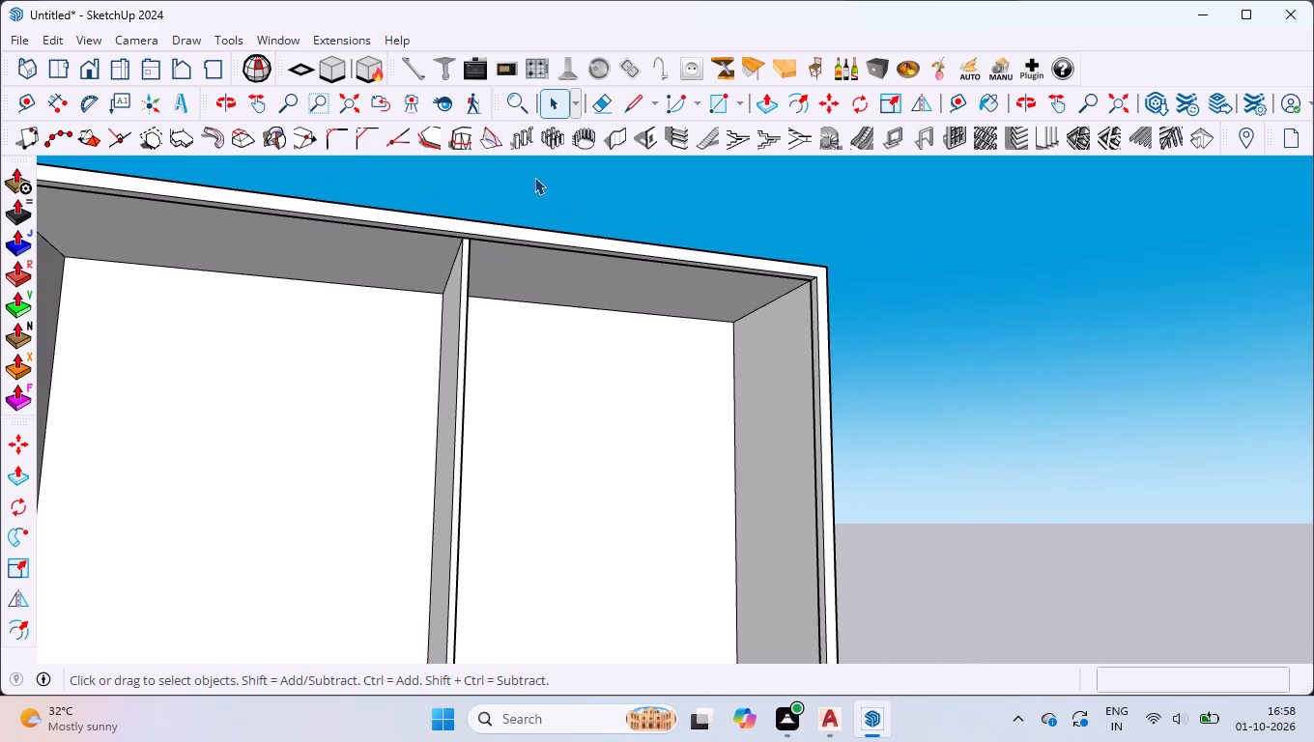
{"action": "scroll", "coordinate": [510, 262], "scroll_direction": "down", "scroll_amount": 6}
{"action": "middle_click_drag", "start_coordinate": [488, 215], "coordinate": [485, 305]}
{"action": "scroll", "coordinate": [480, 300], "scroll_direction": "down", "scroll_amount": 4}
{"action": "left_click_drag", "start_coordinate": [350, 528], "coordinate": [439, 527]}
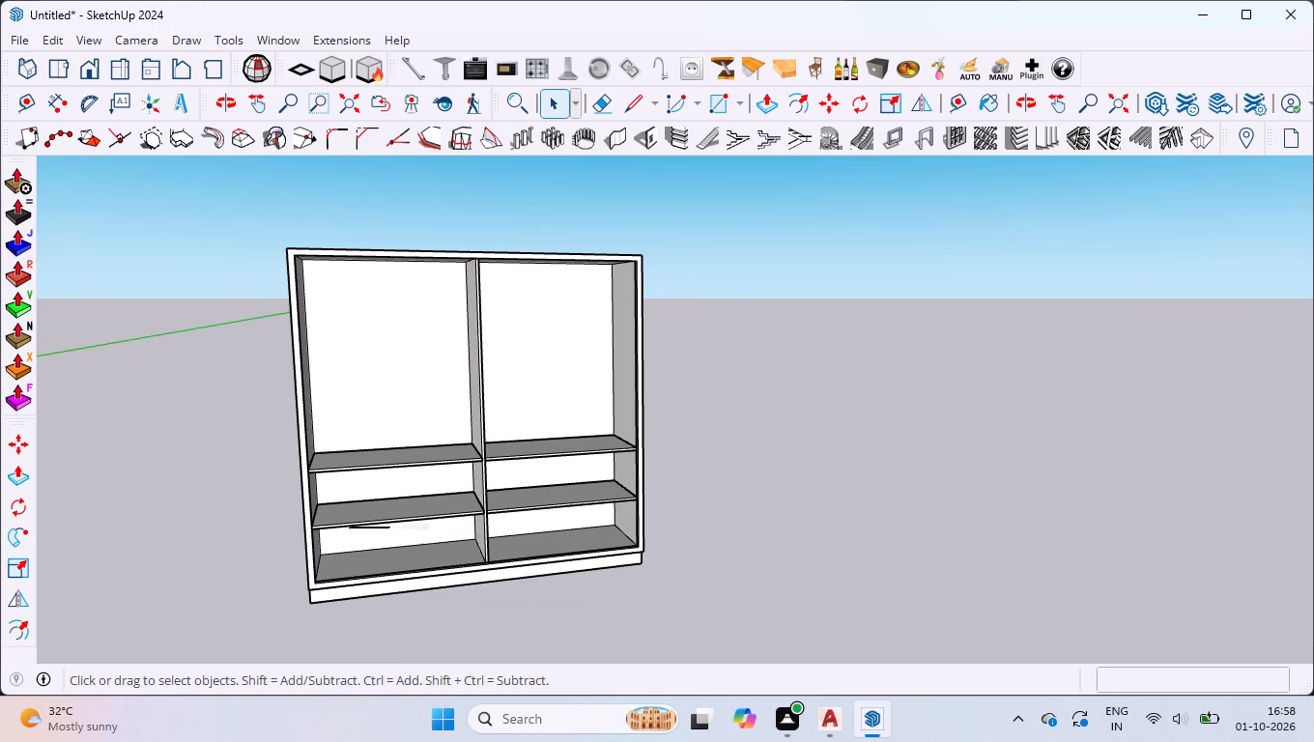
{"action": "left_click_drag", "start_coordinate": [439, 527], "coordinate": [852, 466]}
{"action": "left_click", "coordinate": [1072, 343]}
Examine the lower shelf compartments and check the extent of the carcass group by selecting and deselecting it.
{"action": "scroll", "coordinate": [533, 411], "scroll_direction": "down", "scroll_amount": 2}
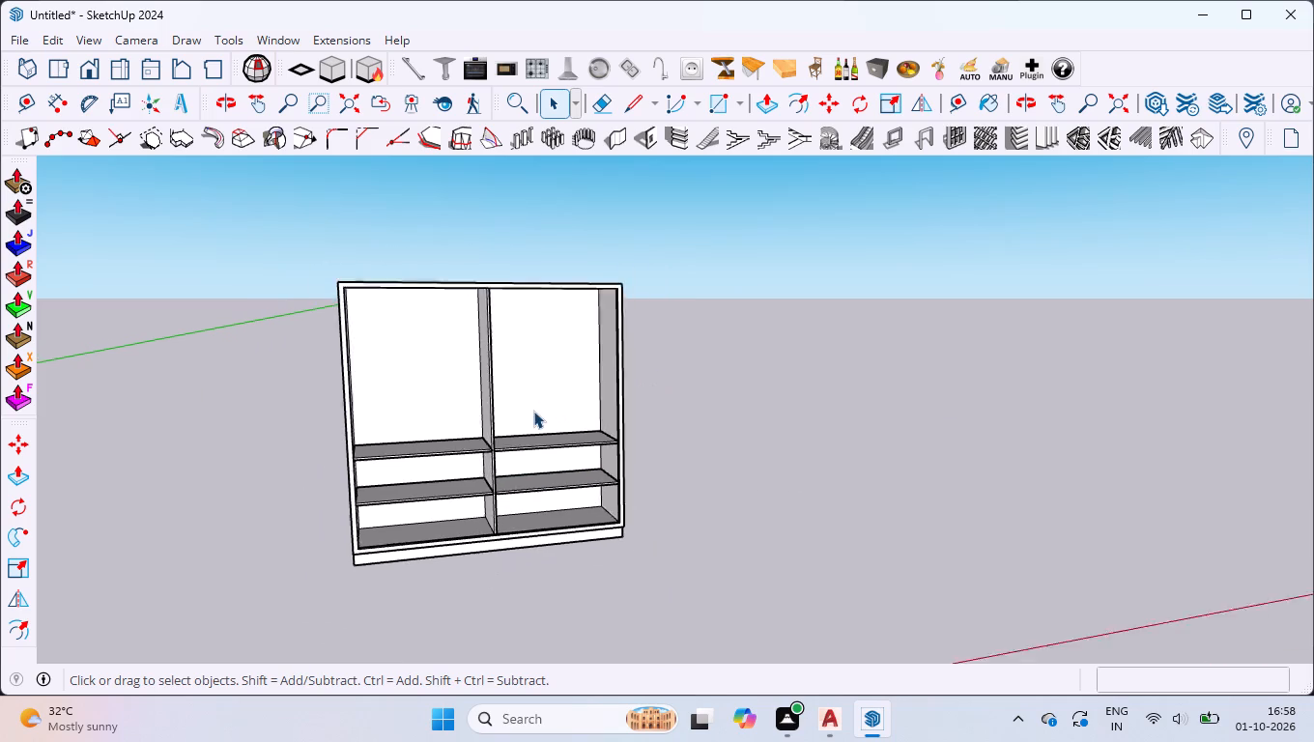
{"action": "scroll", "coordinate": [533, 411], "scroll_direction": "down", "scroll_amount": 2}
{"action": "scroll", "coordinate": [448, 468], "scroll_direction": "up", "scroll_amount": 2}
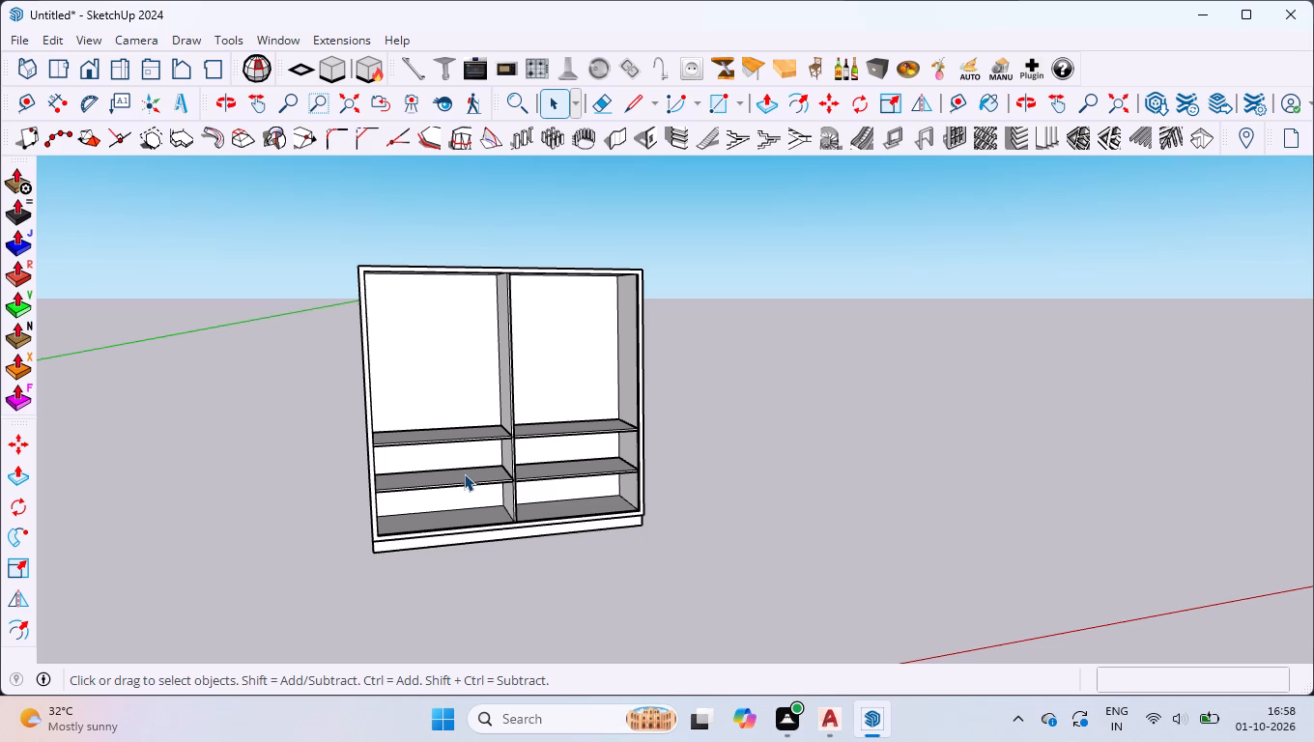
{"action": "scroll", "coordinate": [502, 490], "scroll_direction": "up", "scroll_amount": 3}
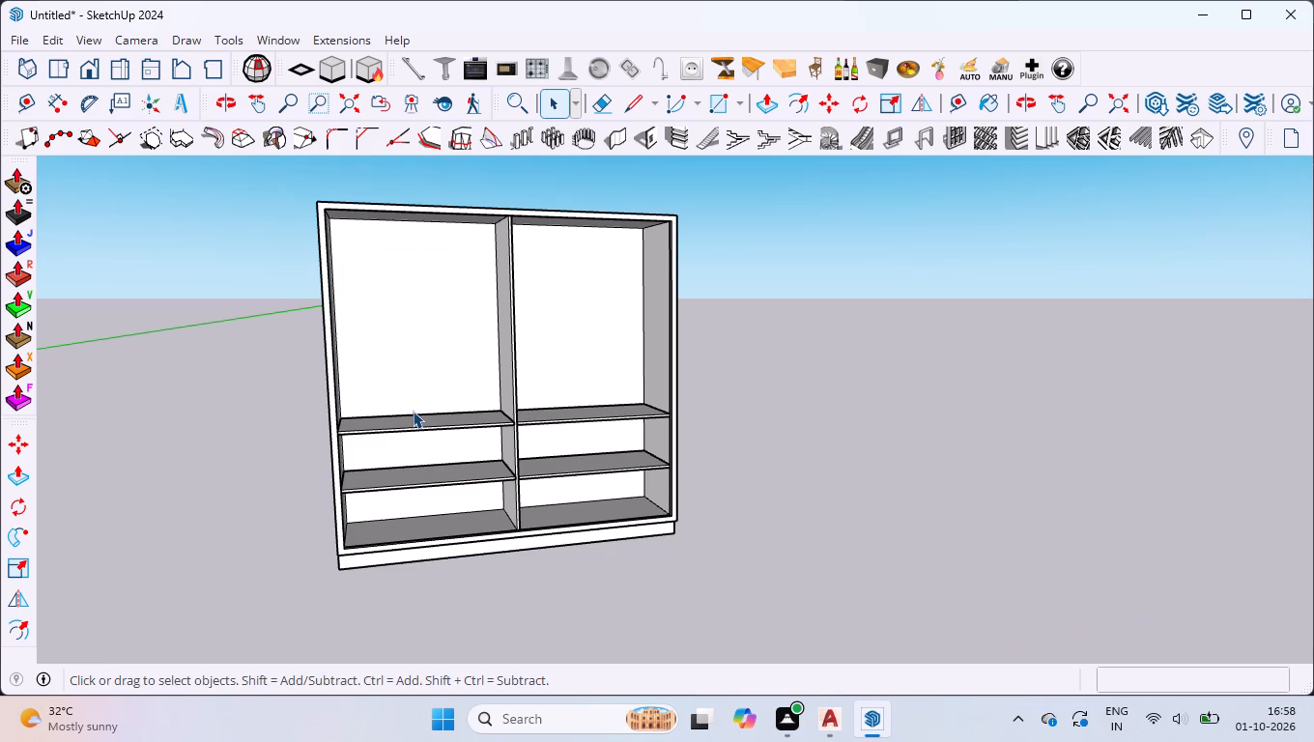
{"action": "middle_click_drag", "start_coordinate": [416, 414], "coordinate": [405, 498]}
{"action": "scroll", "coordinate": [407, 497], "scroll_direction": "up", "scroll_amount": 2}
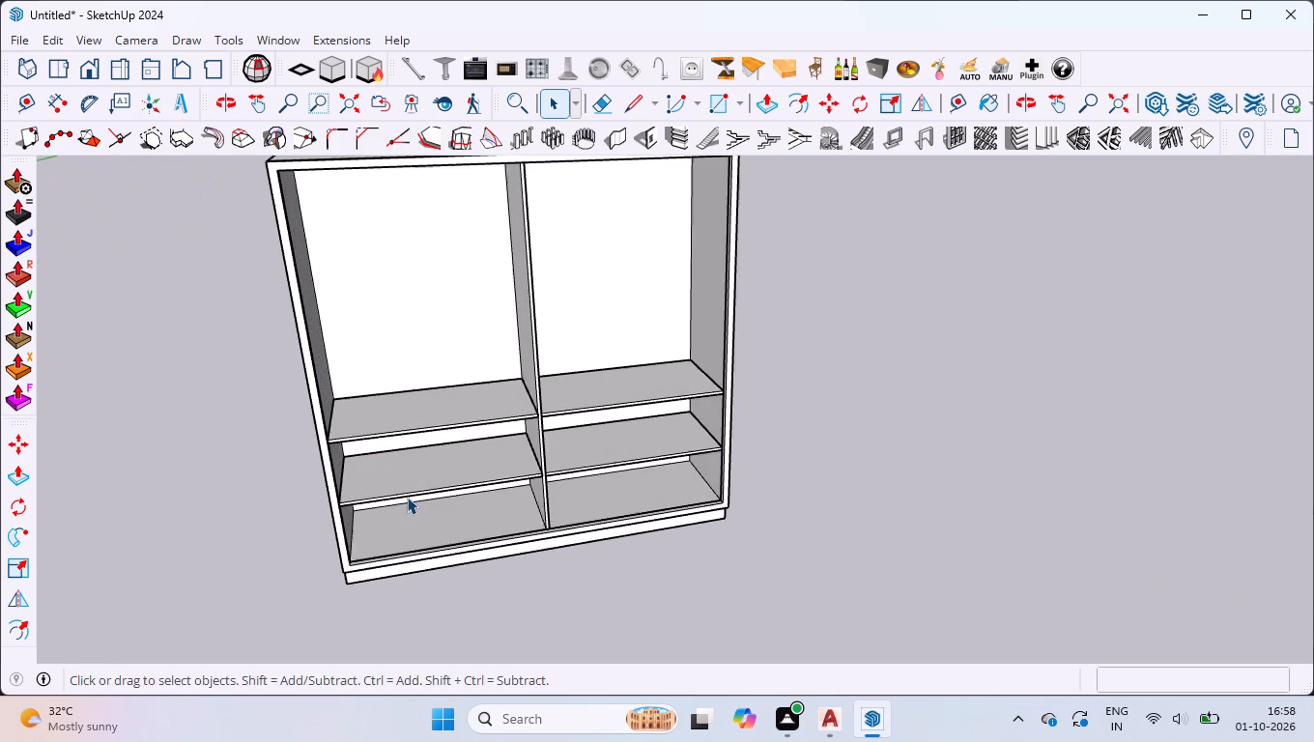
{"action": "scroll", "coordinate": [407, 497], "scroll_direction": "up", "scroll_amount": 2}
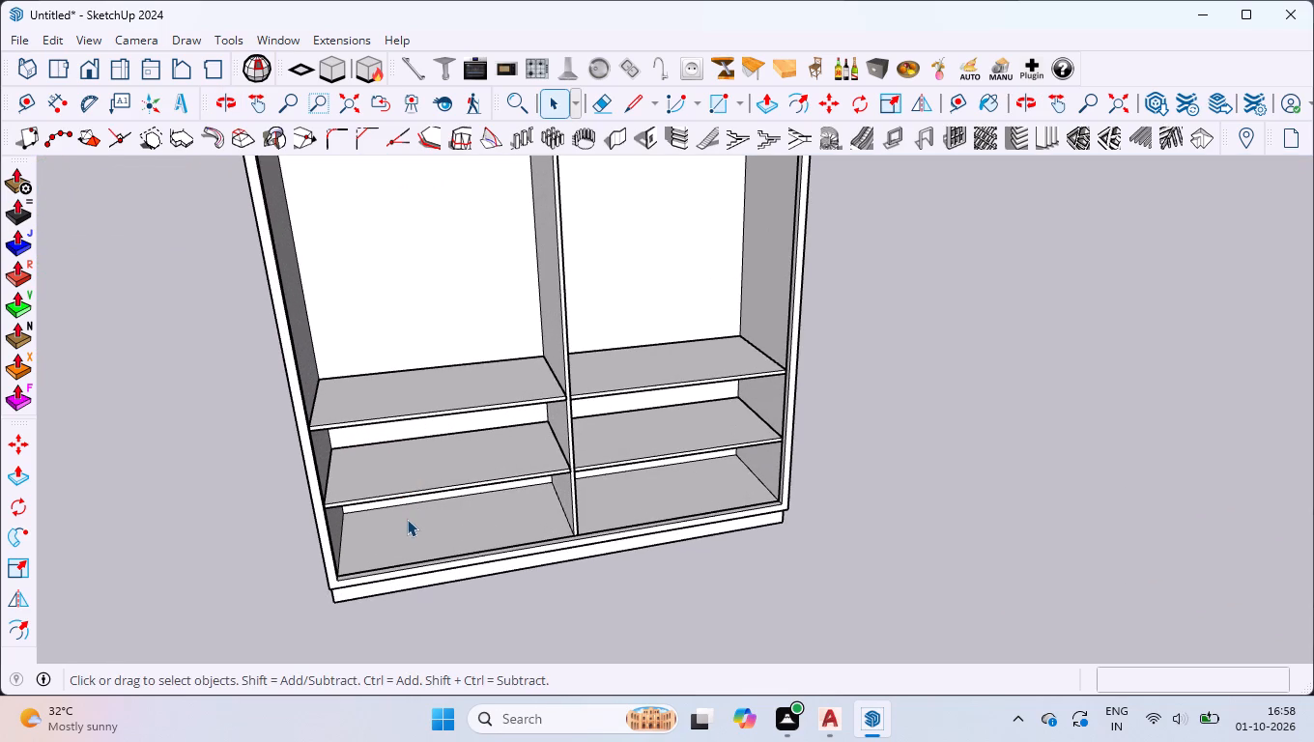
{"action": "left_click", "coordinate": [407, 519]}
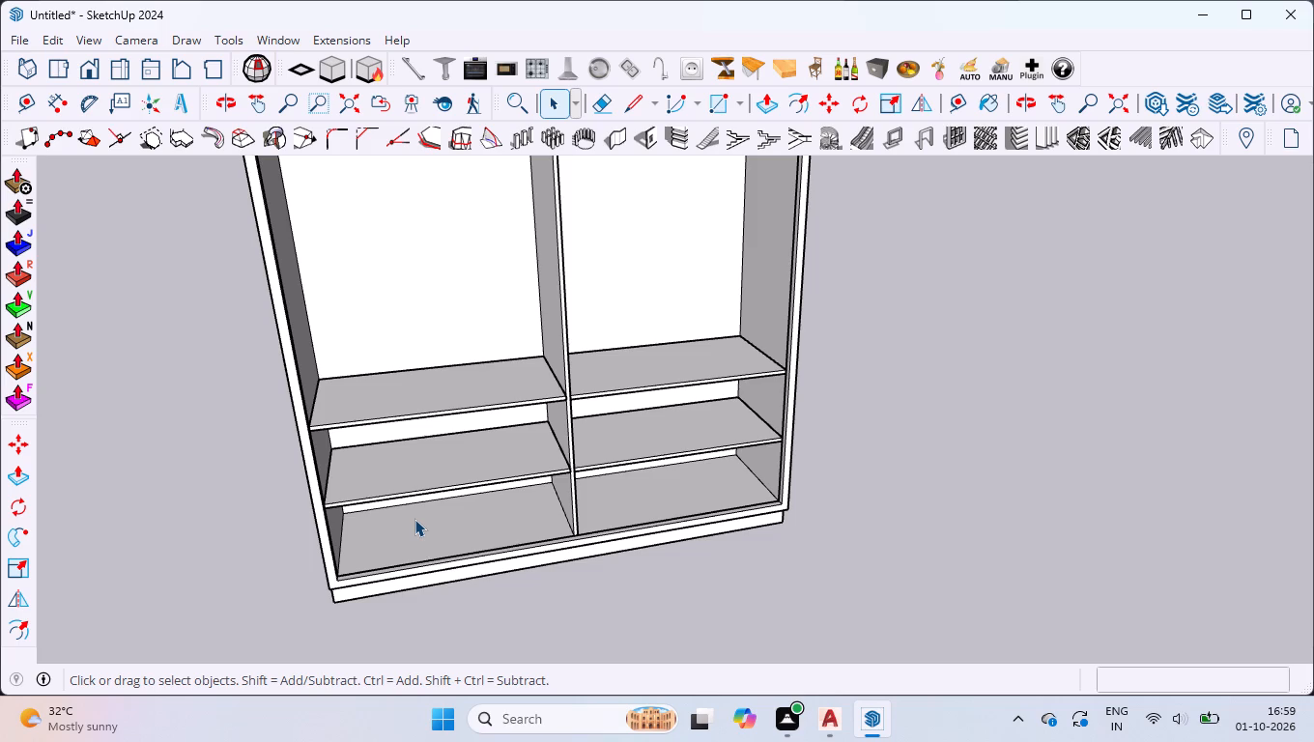
{"action": "left_click", "coordinate": [414, 519]}
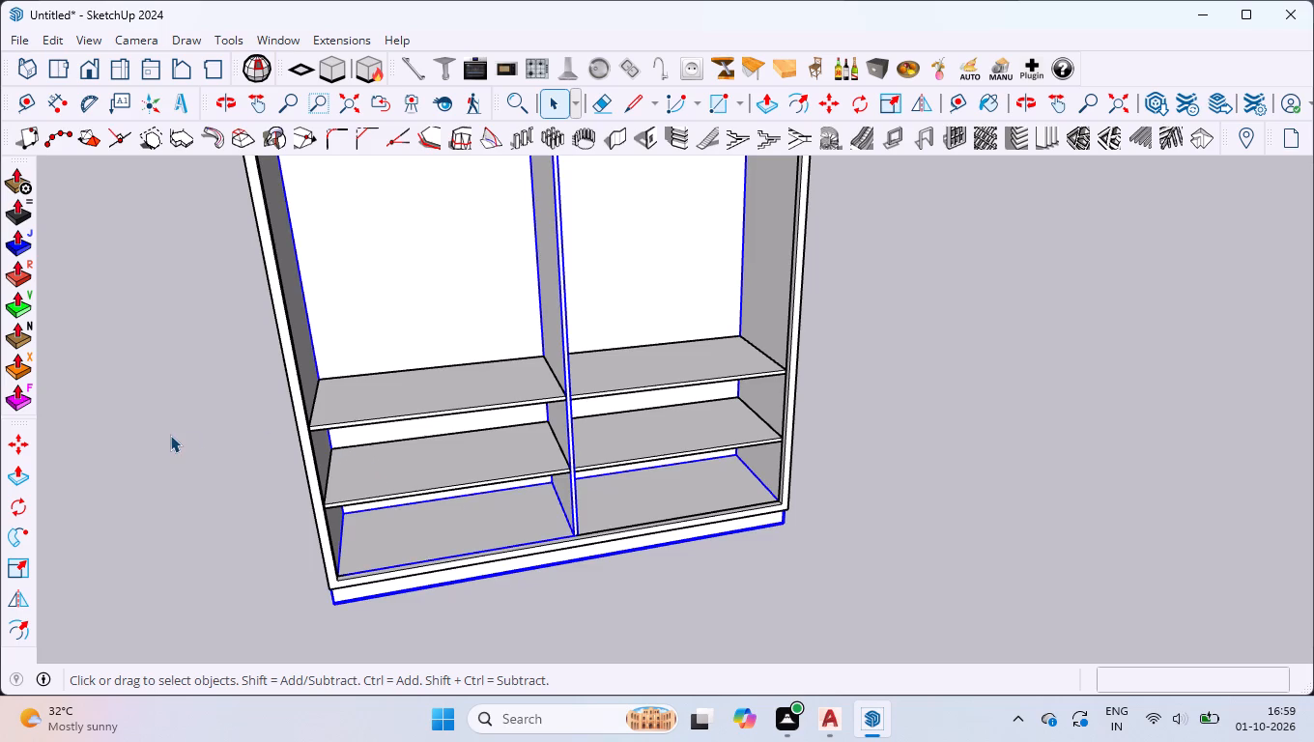
{"action": "left_click", "coordinate": [170, 435]}
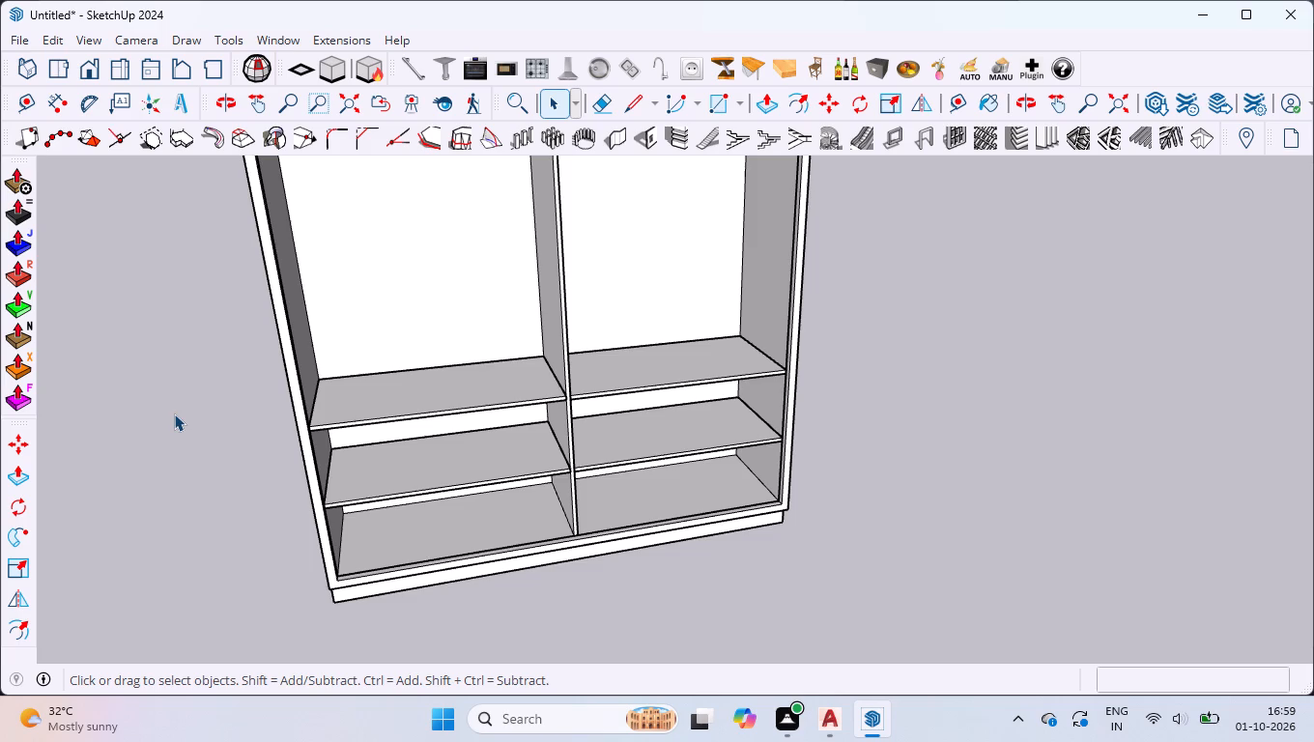
Check the extent of the front frame by selecting and deselecting it, and view the whole cabinet.
{"action": "scroll", "coordinate": [786, 432], "scroll_direction": "up", "scroll_amount": 2}
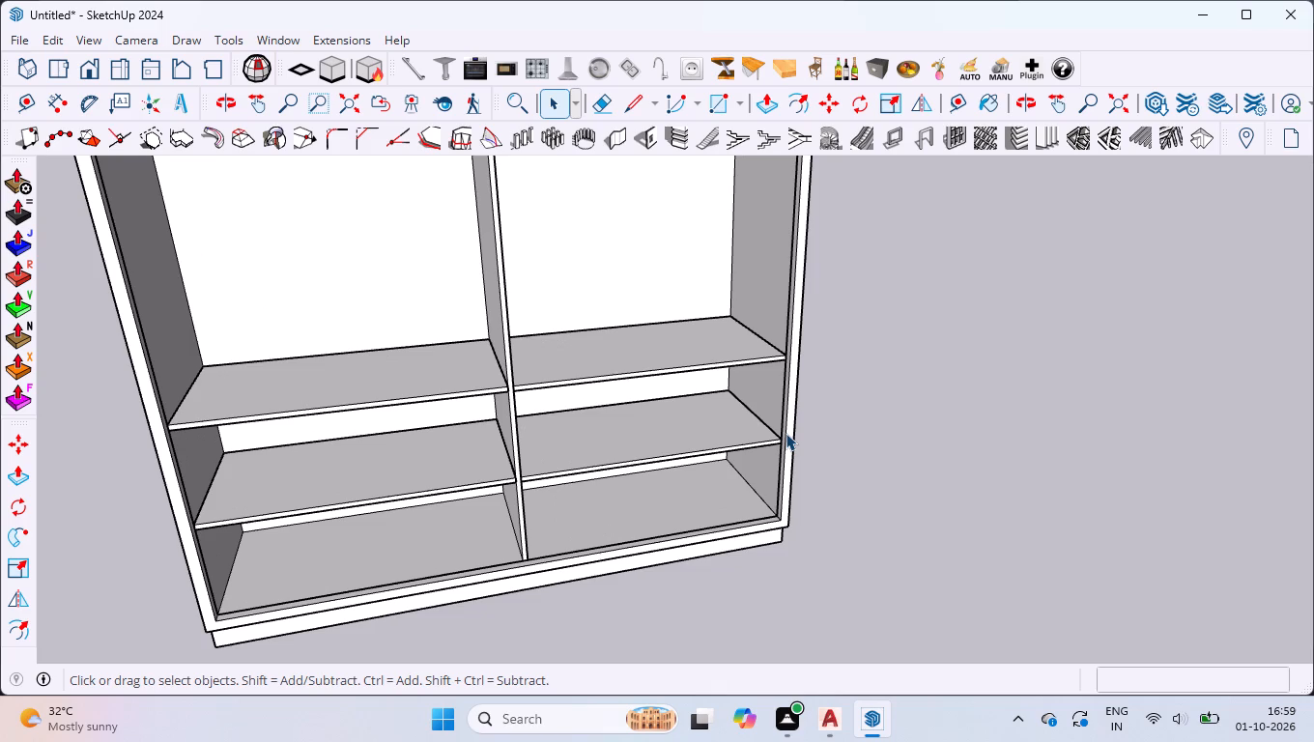
{"action": "left_click", "coordinate": [786, 433]}
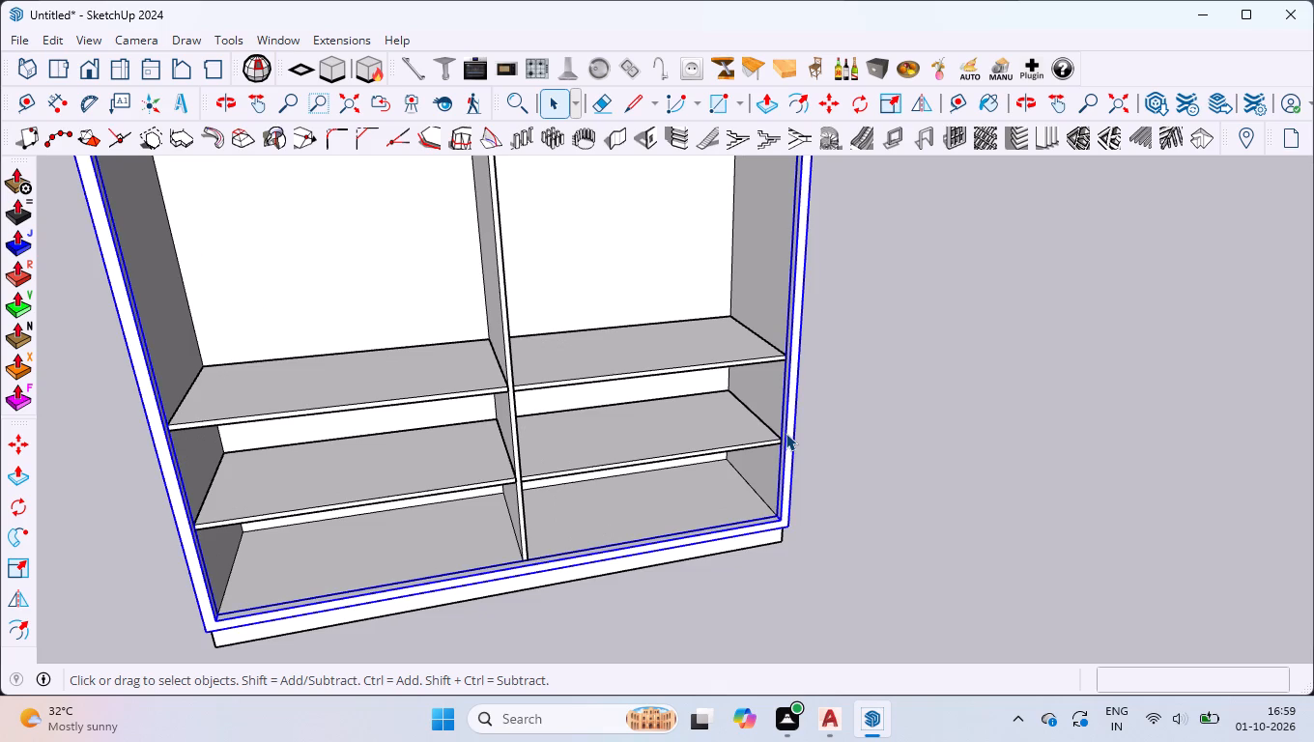
{"action": "left_click", "coordinate": [894, 509]}
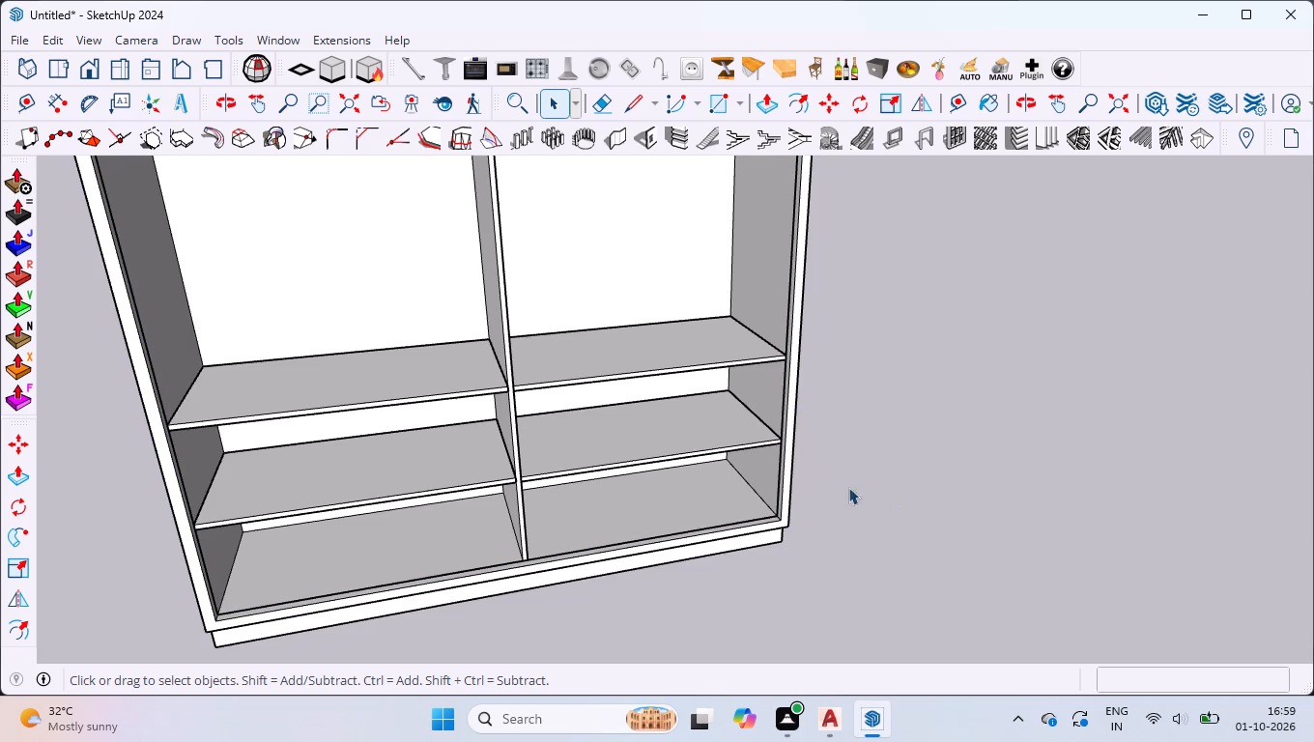
{"action": "scroll", "coordinate": [748, 472], "scroll_direction": "down", "scroll_amount": 4}
{"action": "scroll", "coordinate": [600, 470], "scroll_direction": "down", "scroll_amount": 3}
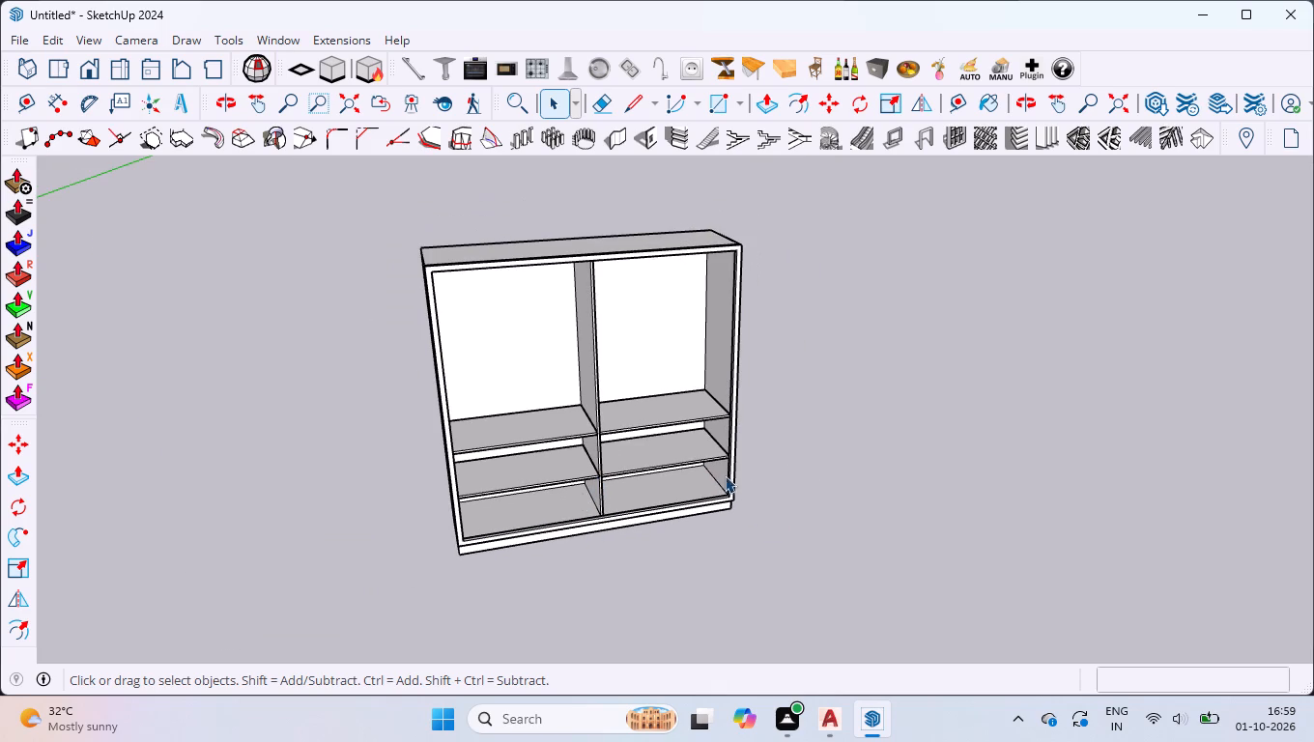
{"action": "scroll", "coordinate": [585, 375], "scroll_direction": "up", "scroll_amount": 3}
{"action": "scroll", "coordinate": [609, 468], "scroll_direction": "down", "scroll_amount": 5}
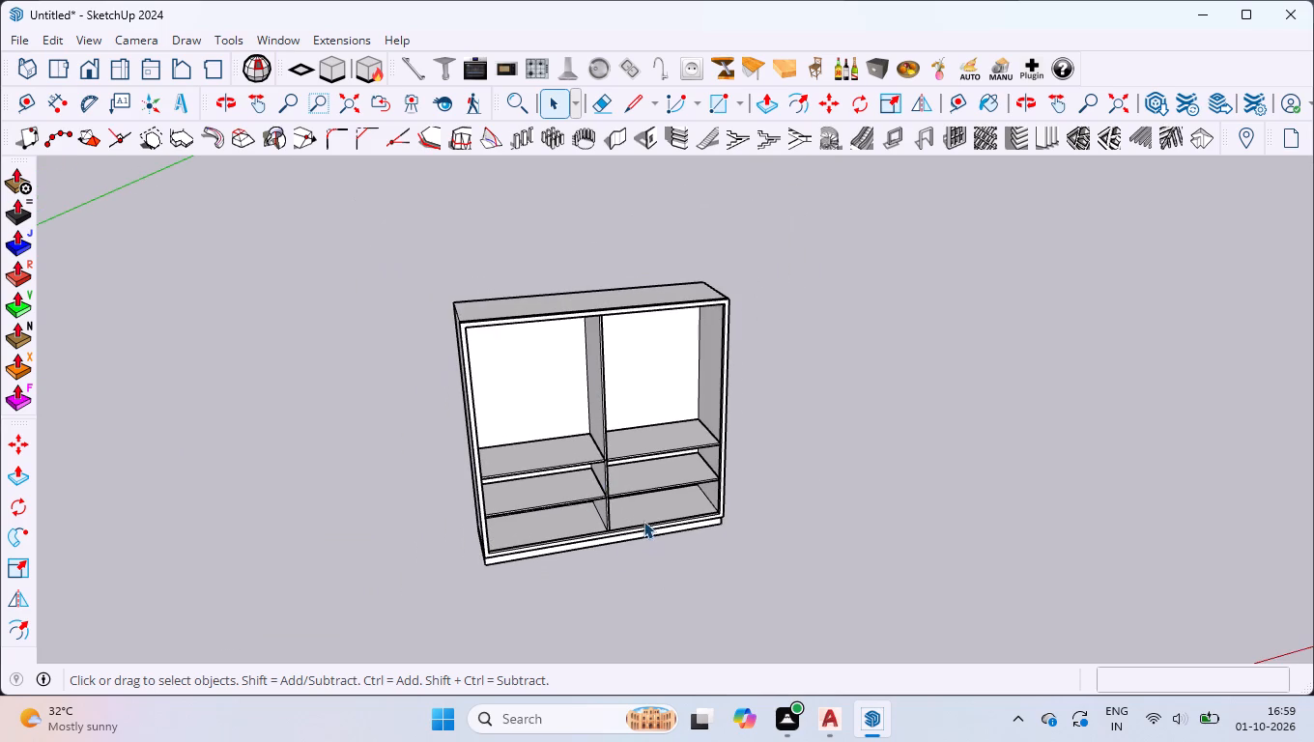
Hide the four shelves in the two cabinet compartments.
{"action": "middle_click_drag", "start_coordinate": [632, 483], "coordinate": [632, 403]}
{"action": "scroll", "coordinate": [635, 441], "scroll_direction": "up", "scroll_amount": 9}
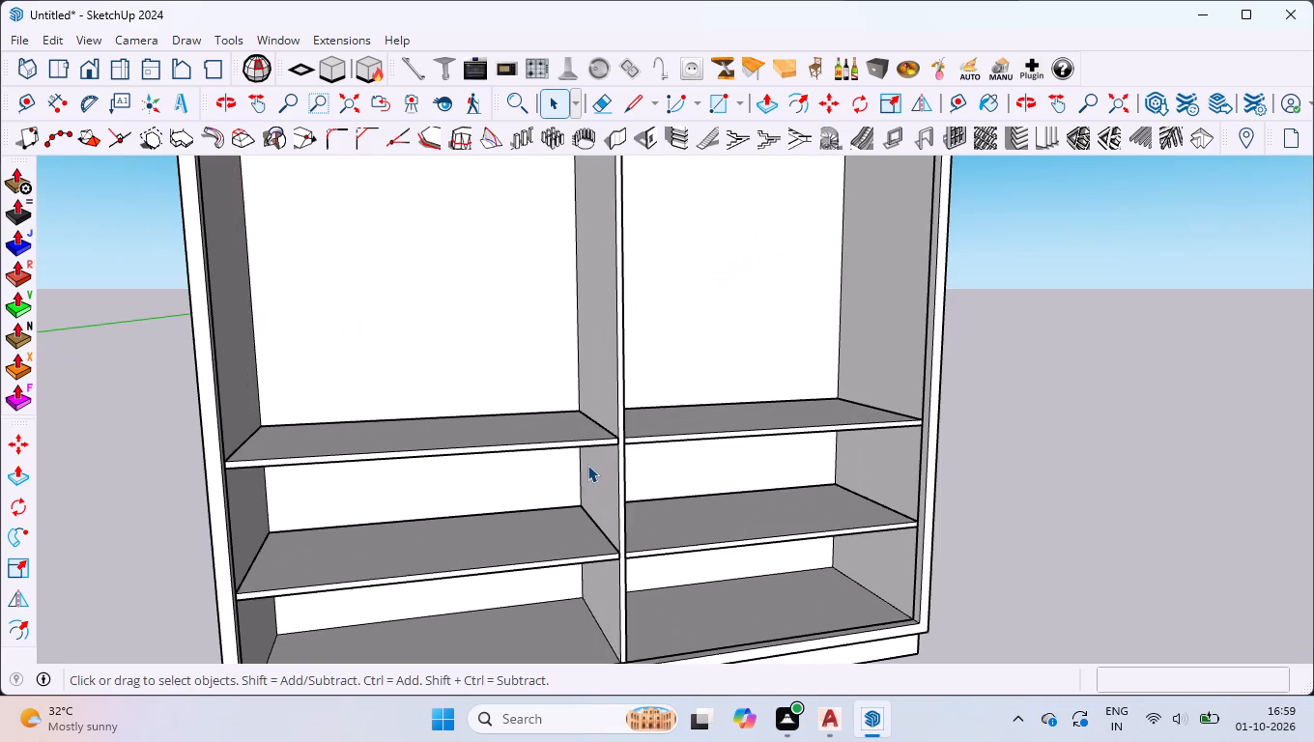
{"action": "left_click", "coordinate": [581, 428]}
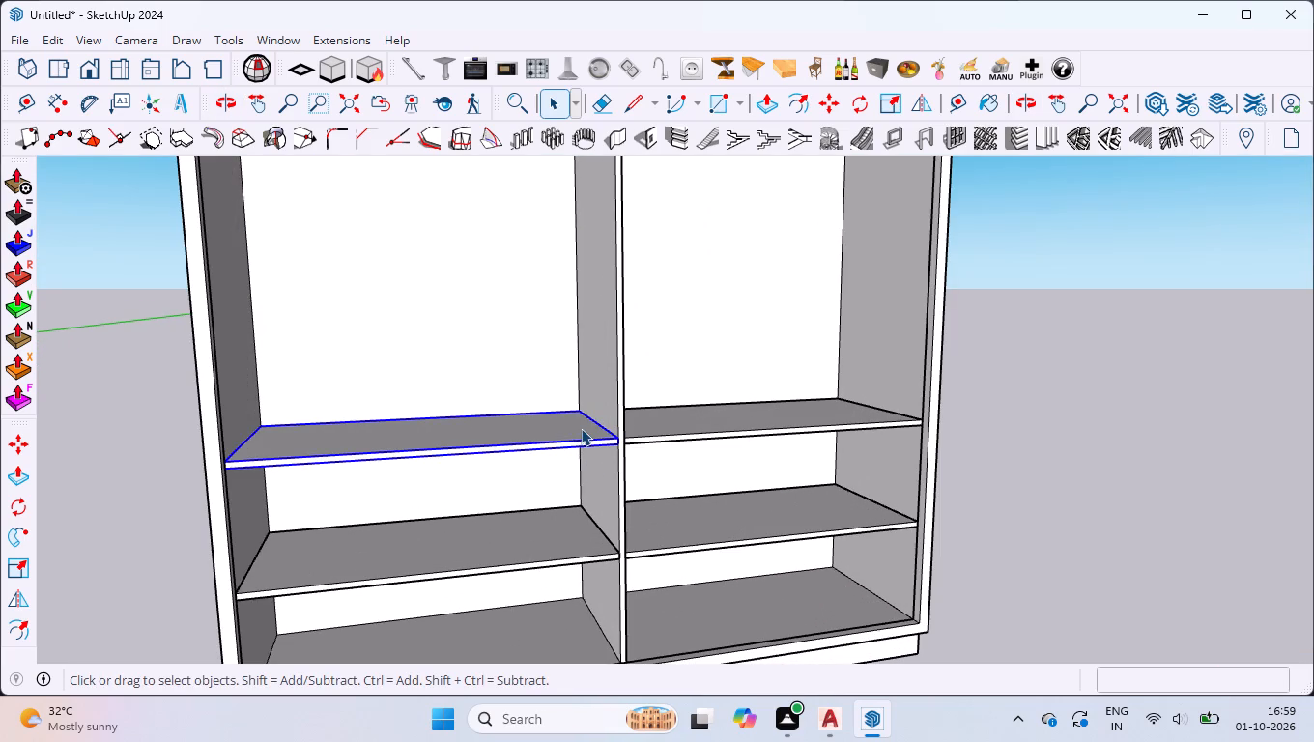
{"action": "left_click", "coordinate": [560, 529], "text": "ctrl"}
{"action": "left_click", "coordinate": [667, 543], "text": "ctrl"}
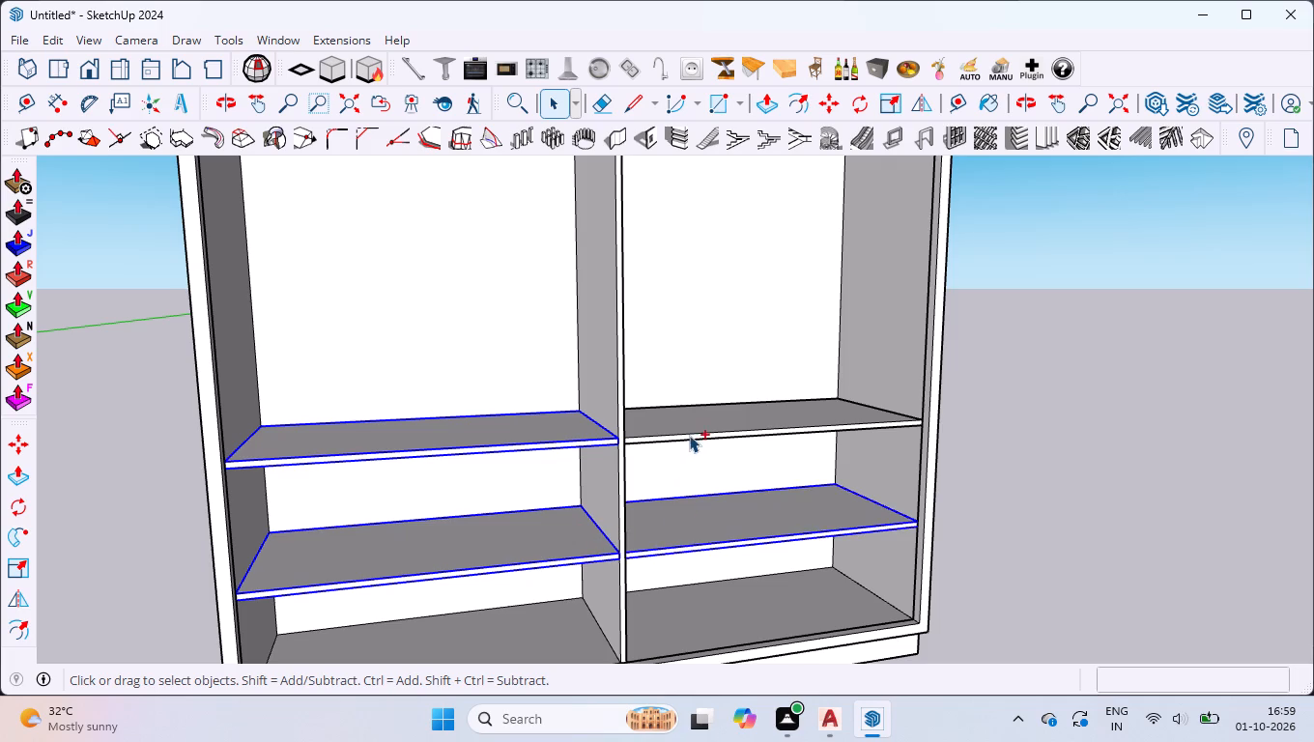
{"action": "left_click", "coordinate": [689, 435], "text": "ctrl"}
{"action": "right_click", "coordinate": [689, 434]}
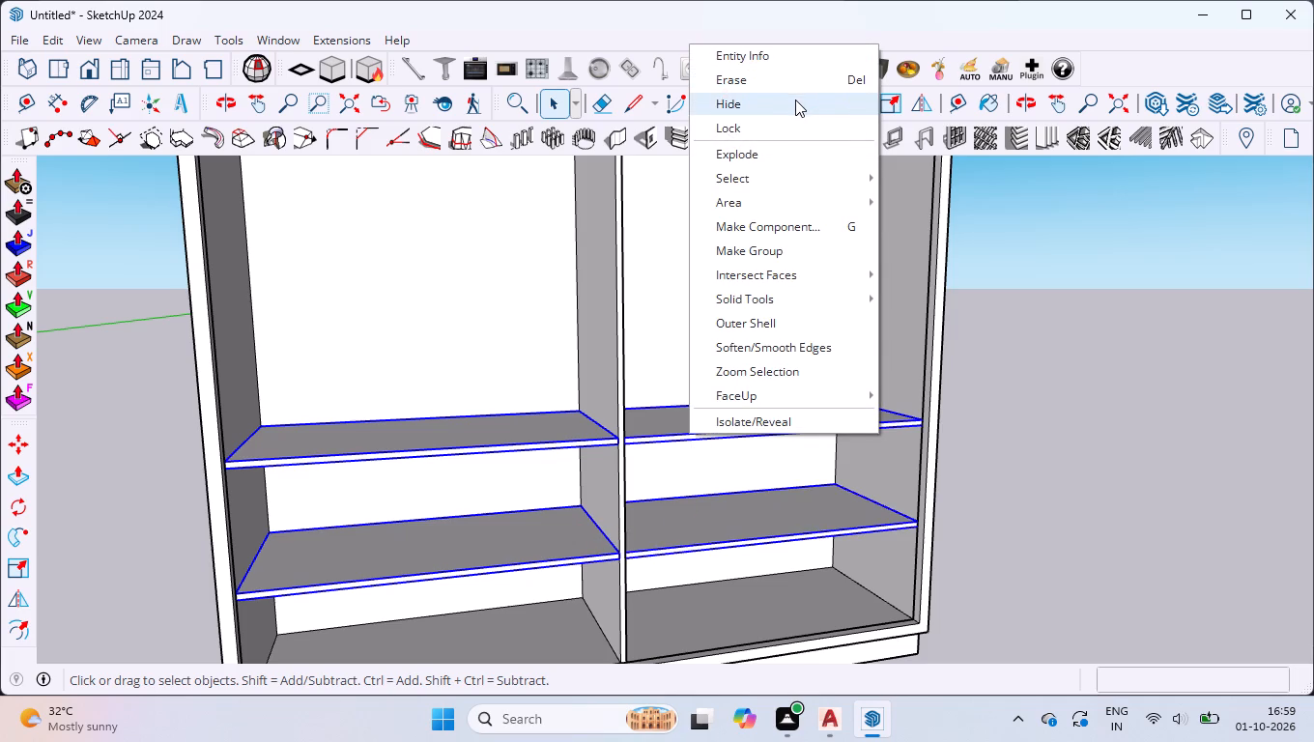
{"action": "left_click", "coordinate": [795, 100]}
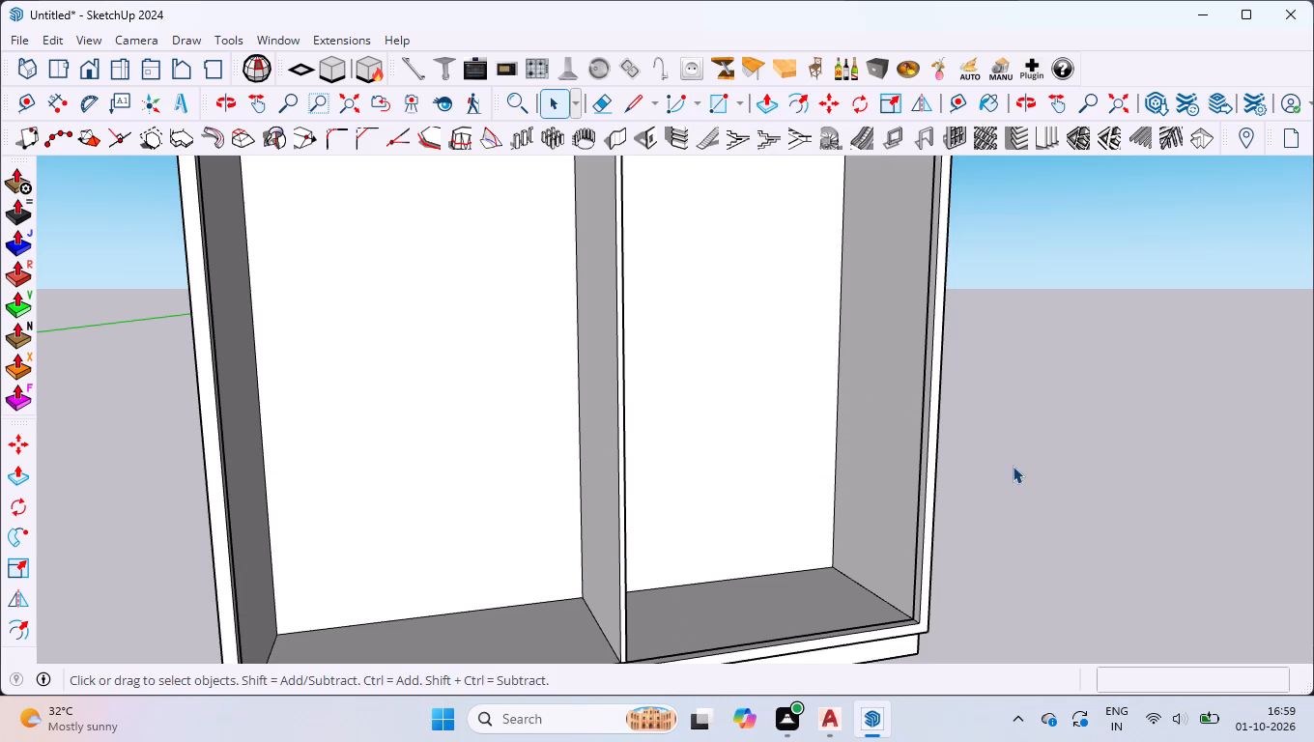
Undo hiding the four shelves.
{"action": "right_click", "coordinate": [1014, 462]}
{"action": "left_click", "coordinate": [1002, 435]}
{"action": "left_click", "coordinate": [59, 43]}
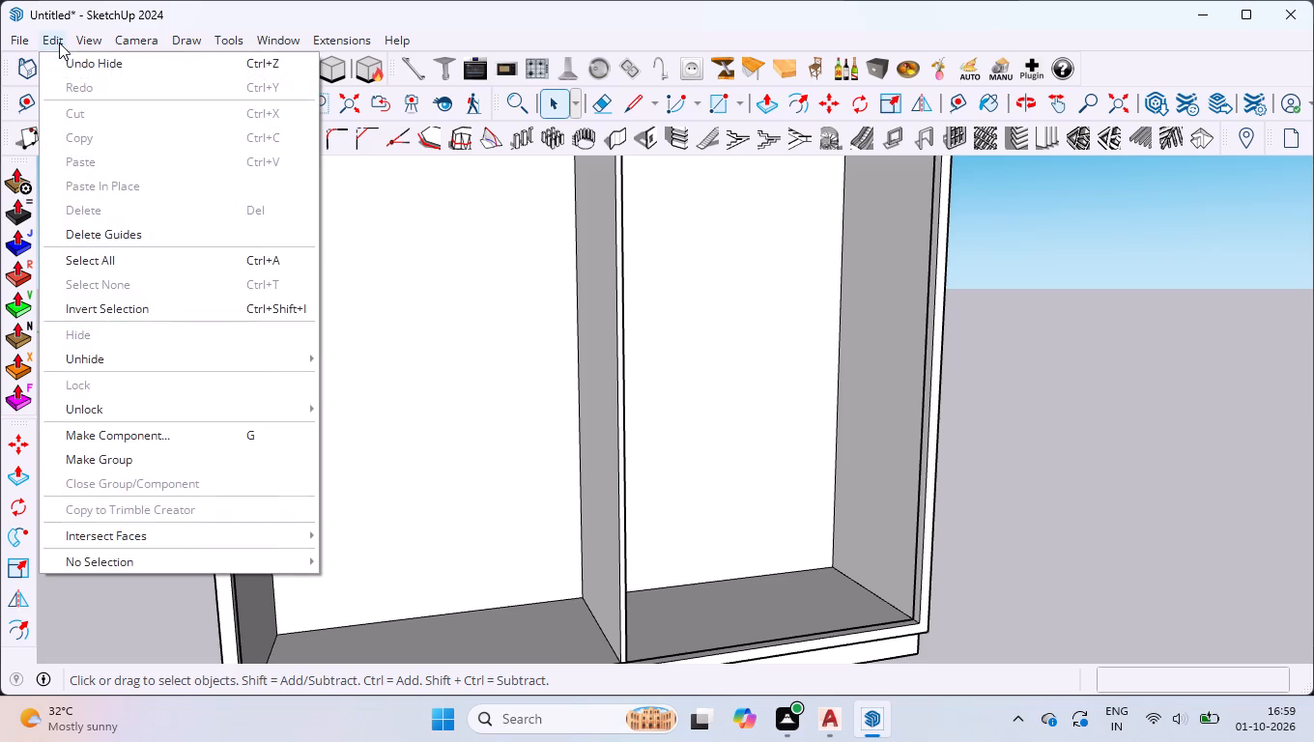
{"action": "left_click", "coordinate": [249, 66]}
Examine the cabinet's top front corner from above, selecting and deselecting the front frame to check its joint with the carcass.
{"action": "scroll", "coordinate": [327, 215], "scroll_direction": "down", "scroll_amount": 4}
{"action": "scroll", "coordinate": [346, 471], "scroll_direction": "down", "scroll_amount": 4}
{"action": "middle_click_drag", "start_coordinate": [346, 471], "coordinate": [388, 578]}
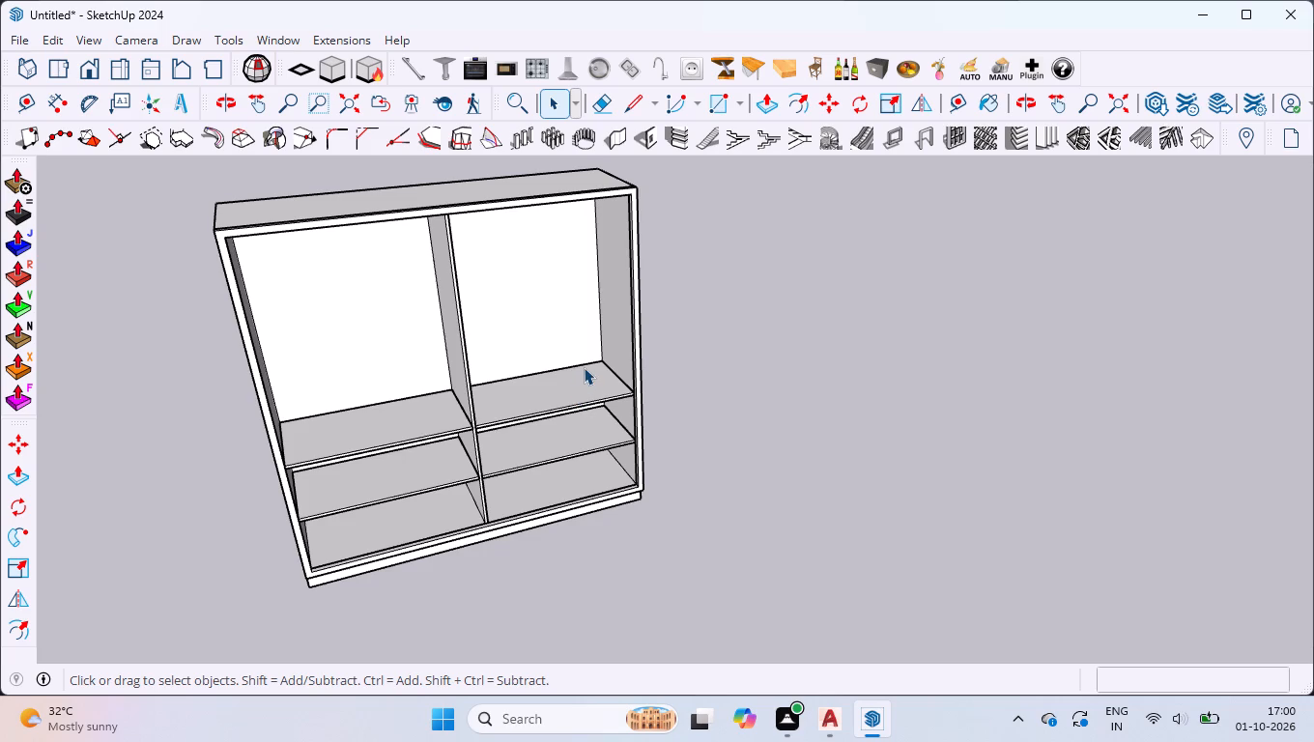
{"action": "scroll", "coordinate": [611, 422], "scroll_direction": "down", "scroll_amount": 4}
{"action": "scroll", "coordinate": [558, 214], "scroll_direction": "up", "scroll_amount": 6}
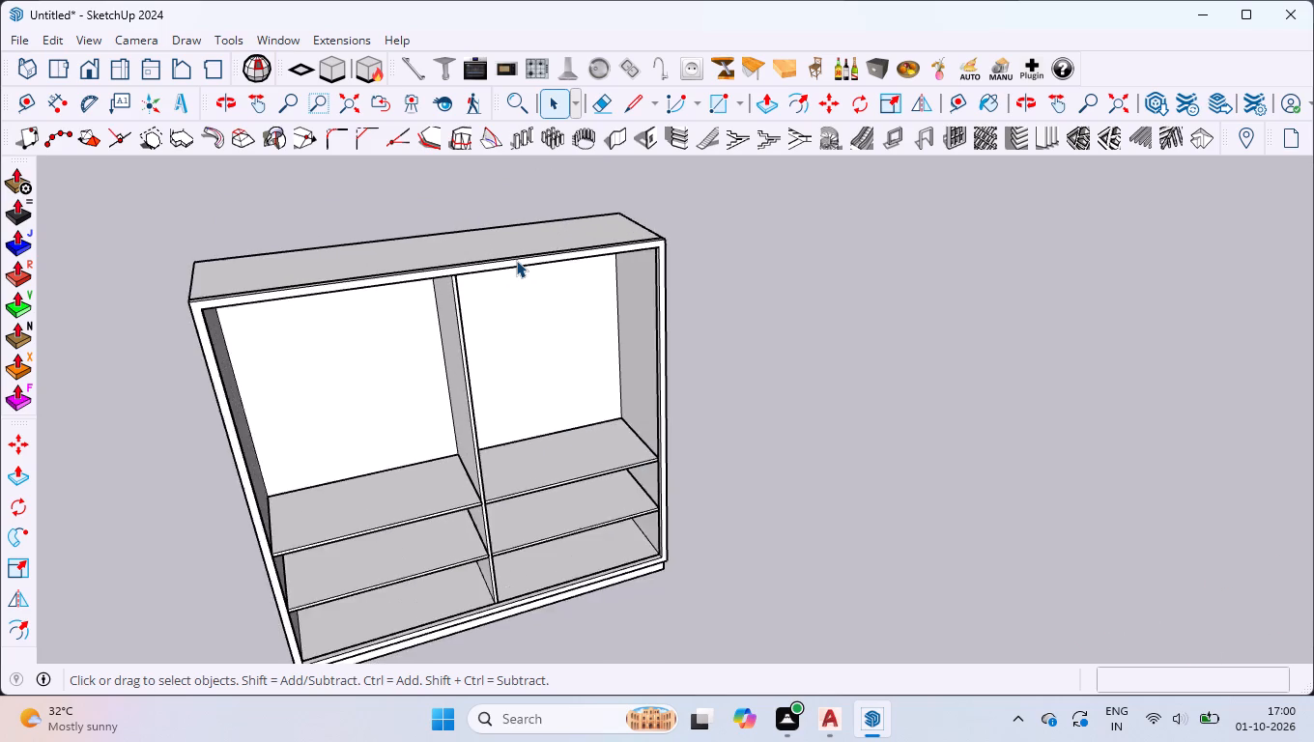
{"action": "scroll", "coordinate": [511, 259], "scroll_direction": "up", "scroll_amount": 3}
{"action": "middle_click_drag", "start_coordinate": [512, 260], "coordinate": [529, 395]}
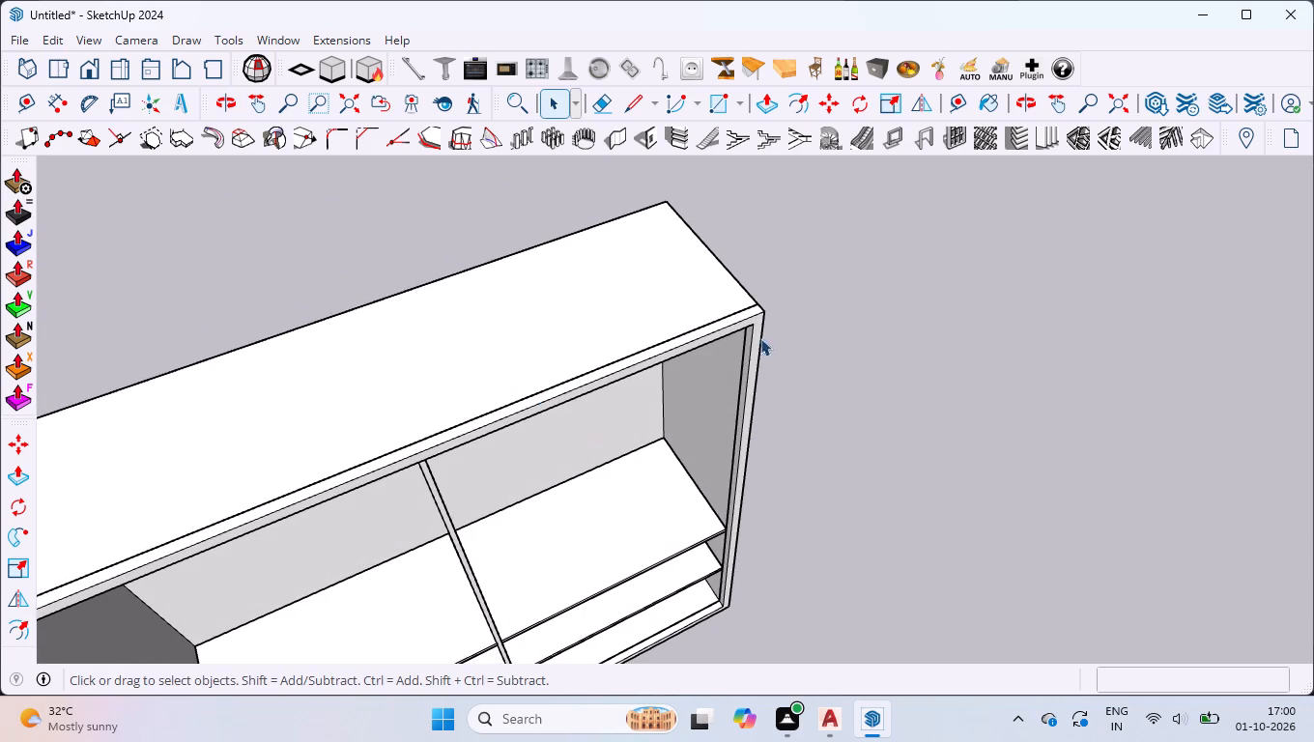
{"action": "scroll", "coordinate": [798, 312], "scroll_direction": "up", "scroll_amount": 5}
{"action": "scroll", "coordinate": [716, 324], "scroll_direction": "up", "scroll_amount": 3}
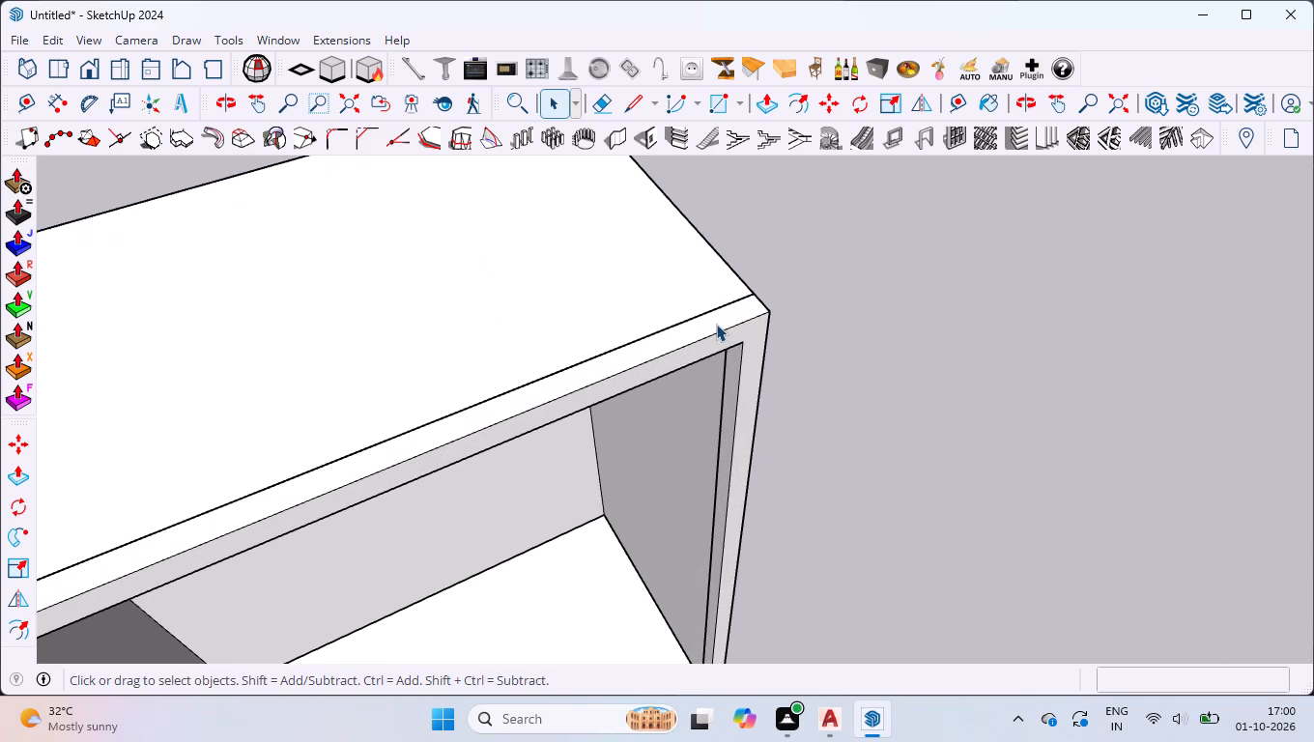
{"action": "left_click", "coordinate": [716, 324]}
{"action": "left_click", "coordinate": [874, 286]}
Examine the whole cabinet from the front, including the partition, shelves and base.
{"action": "scroll", "coordinate": [793, 295], "scroll_direction": "down", "scroll_amount": 4}
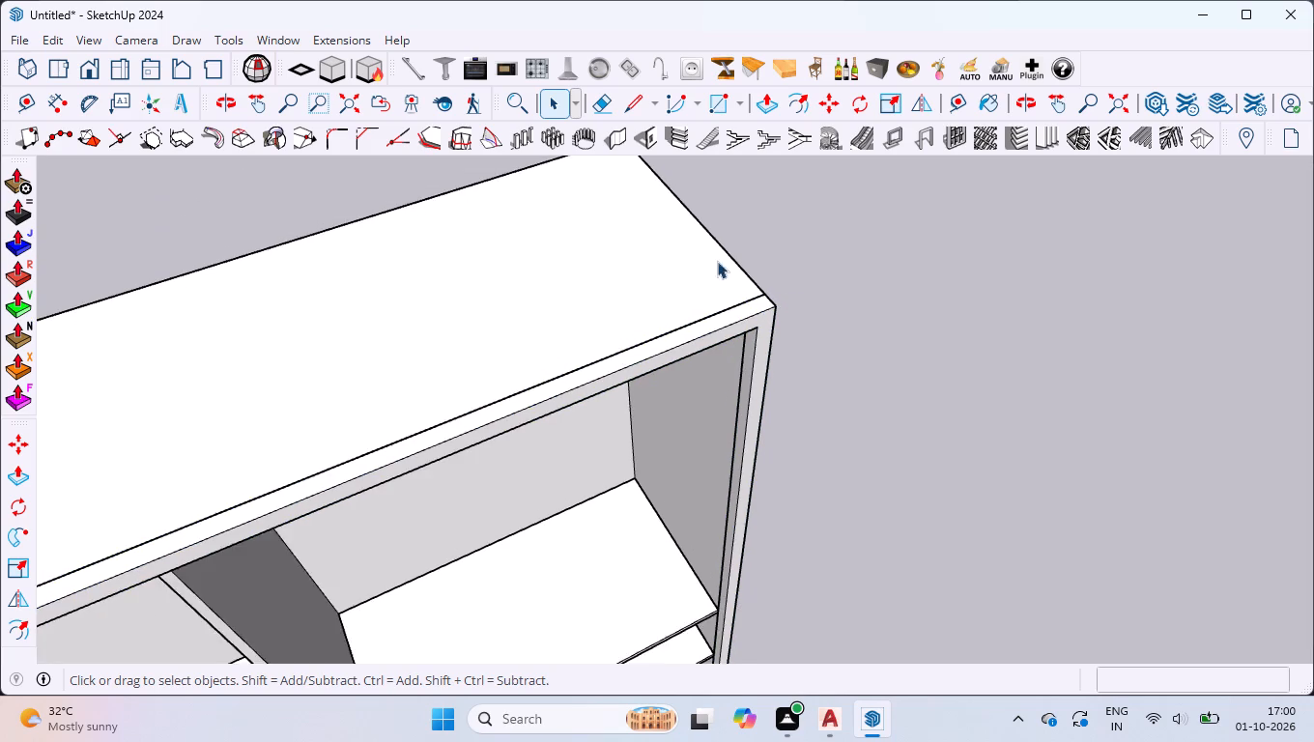
{"action": "scroll", "coordinate": [717, 261], "scroll_direction": "down", "scroll_amount": 7}
{"action": "scroll", "coordinate": [366, 391], "scroll_direction": "down", "scroll_amount": 4}
{"action": "middle_click_drag", "start_coordinate": [366, 490], "coordinate": [360, 388]}
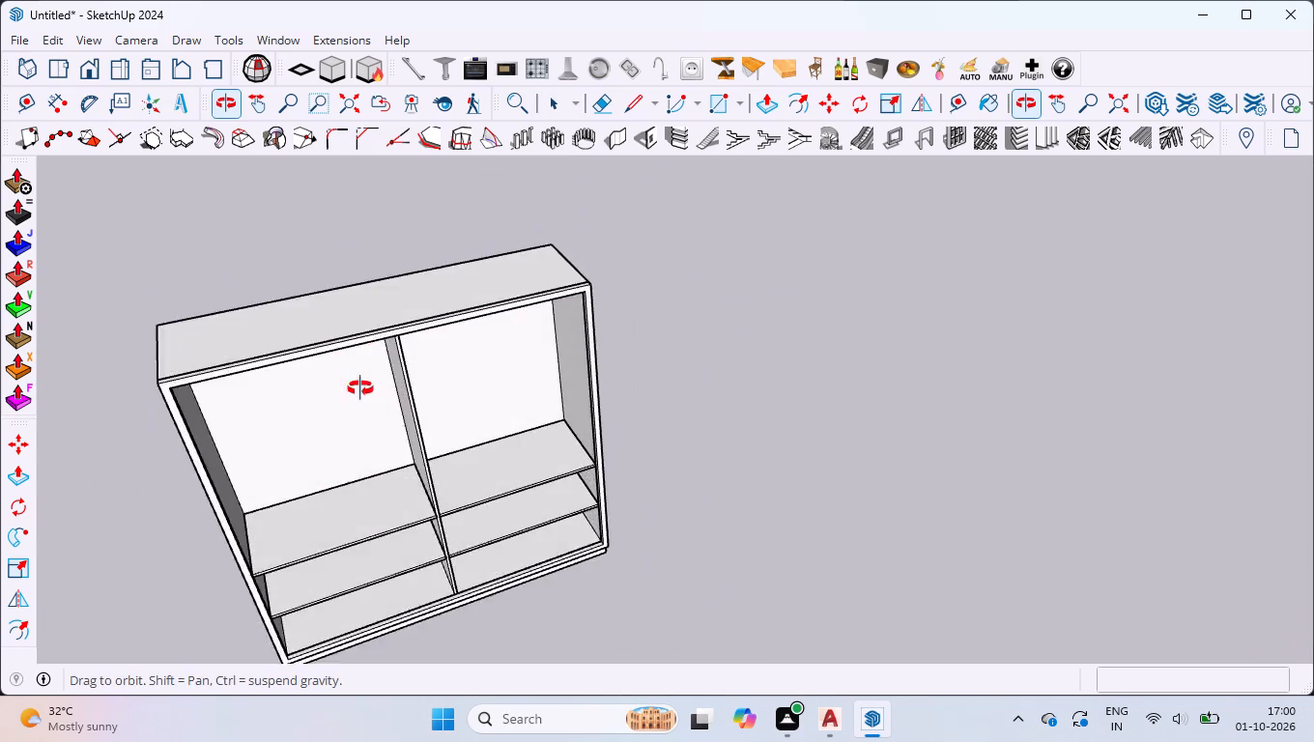
{"action": "middle_click_drag", "start_coordinate": [360, 388], "coordinate": [394, 309]}
{"action": "scroll", "coordinate": [403, 431], "scroll_direction": "down", "scroll_amount": 4}
{"action": "scroll", "coordinate": [408, 580], "scroll_direction": "up", "scroll_amount": 5}
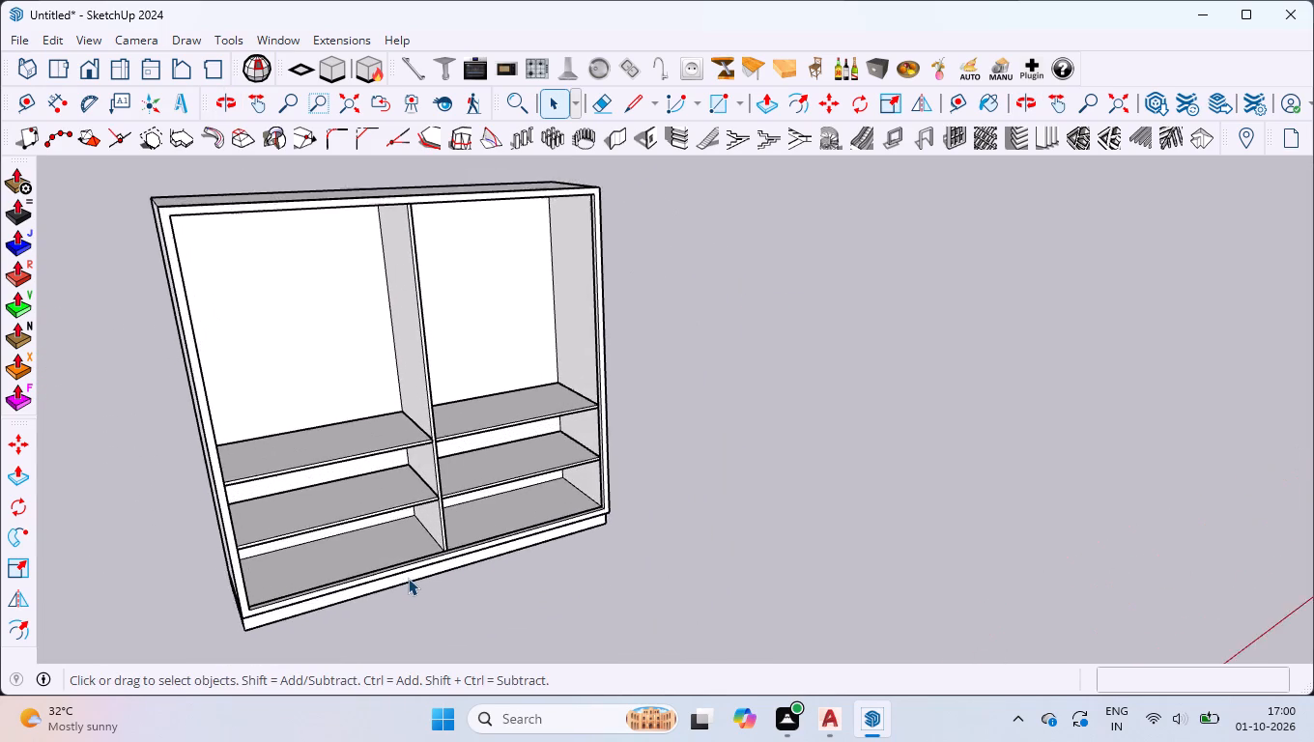
{"action": "scroll", "coordinate": [408, 574], "scroll_direction": "down", "scroll_amount": 2}
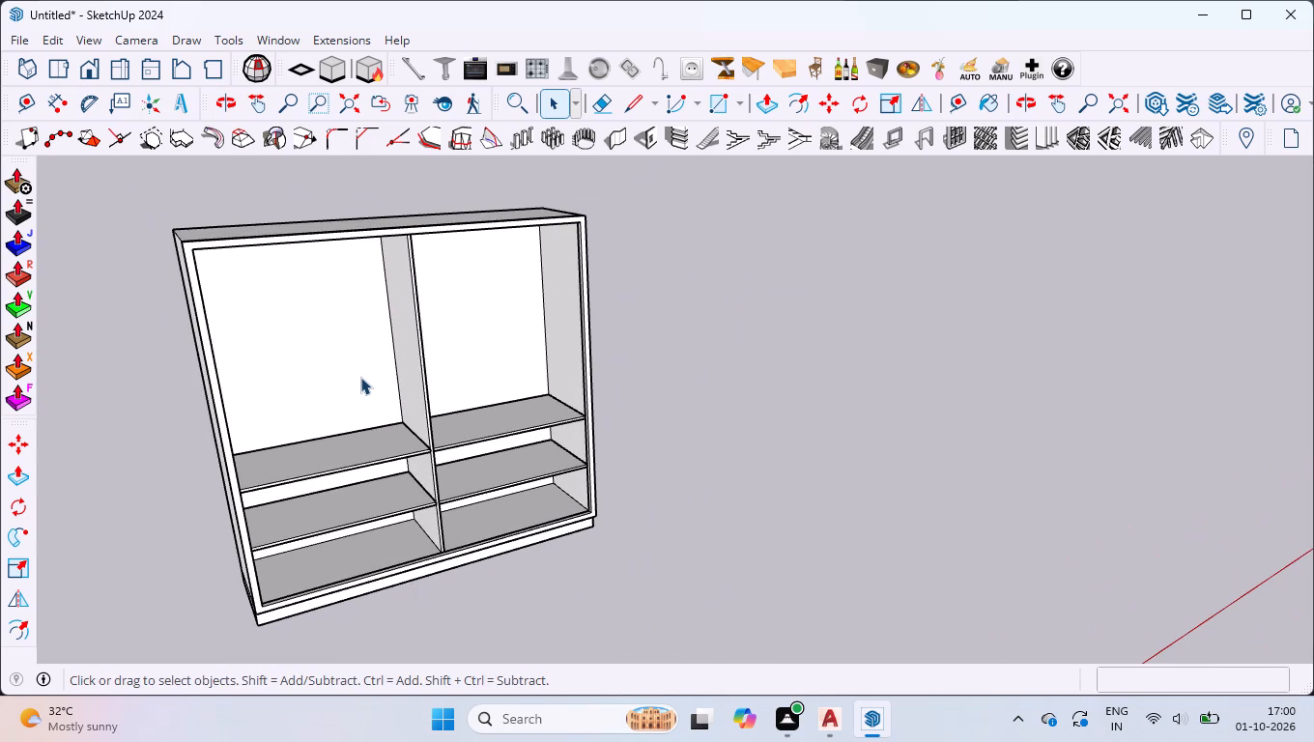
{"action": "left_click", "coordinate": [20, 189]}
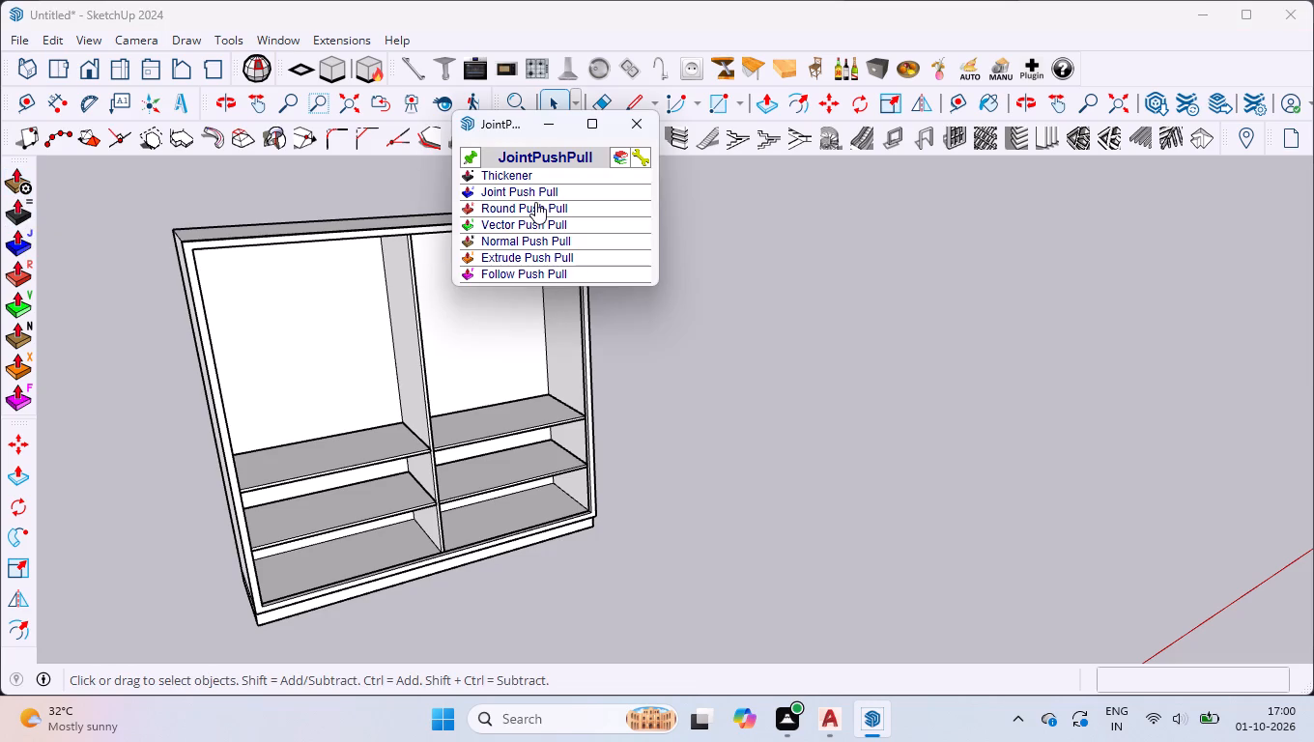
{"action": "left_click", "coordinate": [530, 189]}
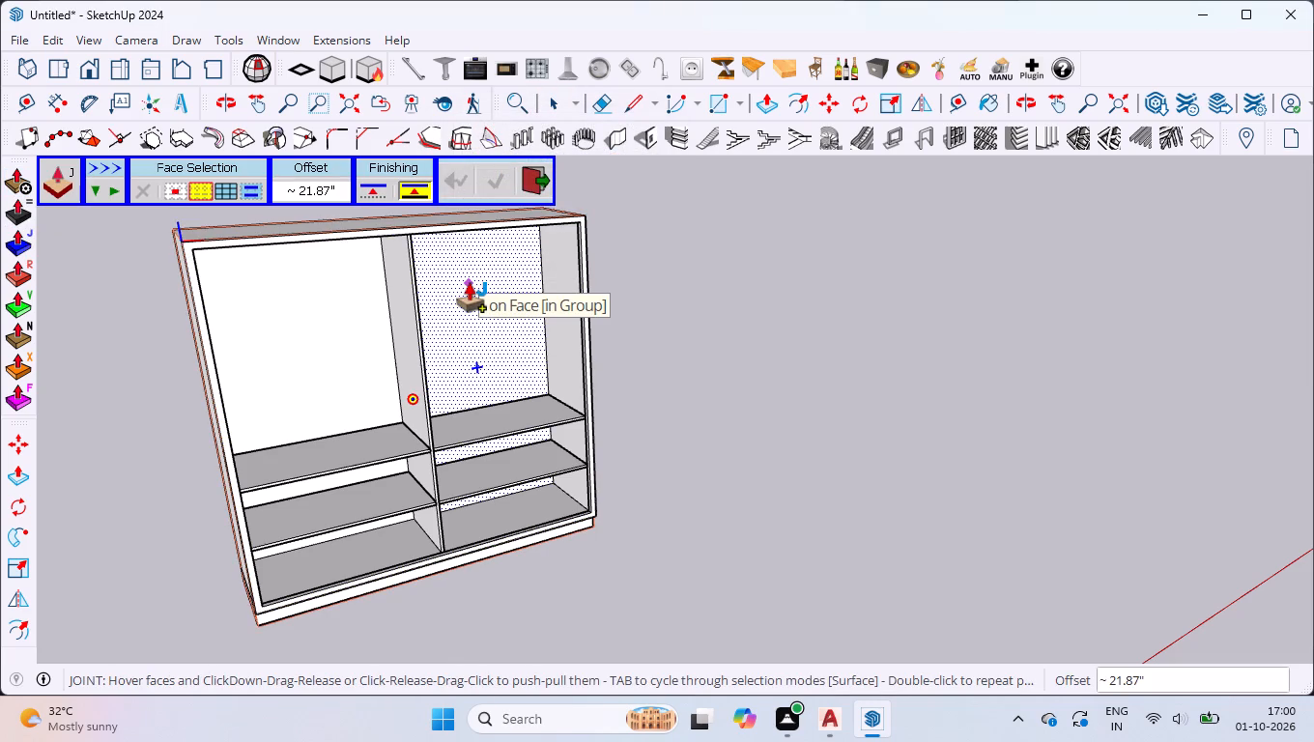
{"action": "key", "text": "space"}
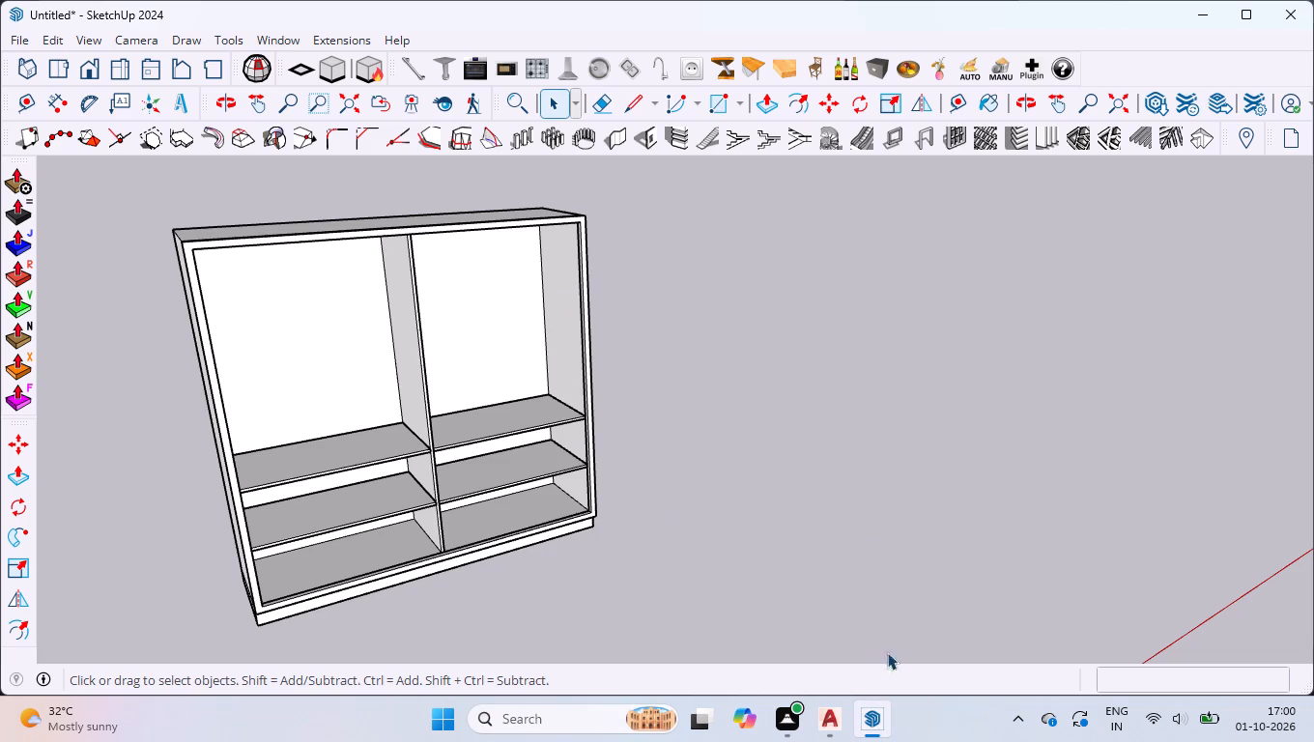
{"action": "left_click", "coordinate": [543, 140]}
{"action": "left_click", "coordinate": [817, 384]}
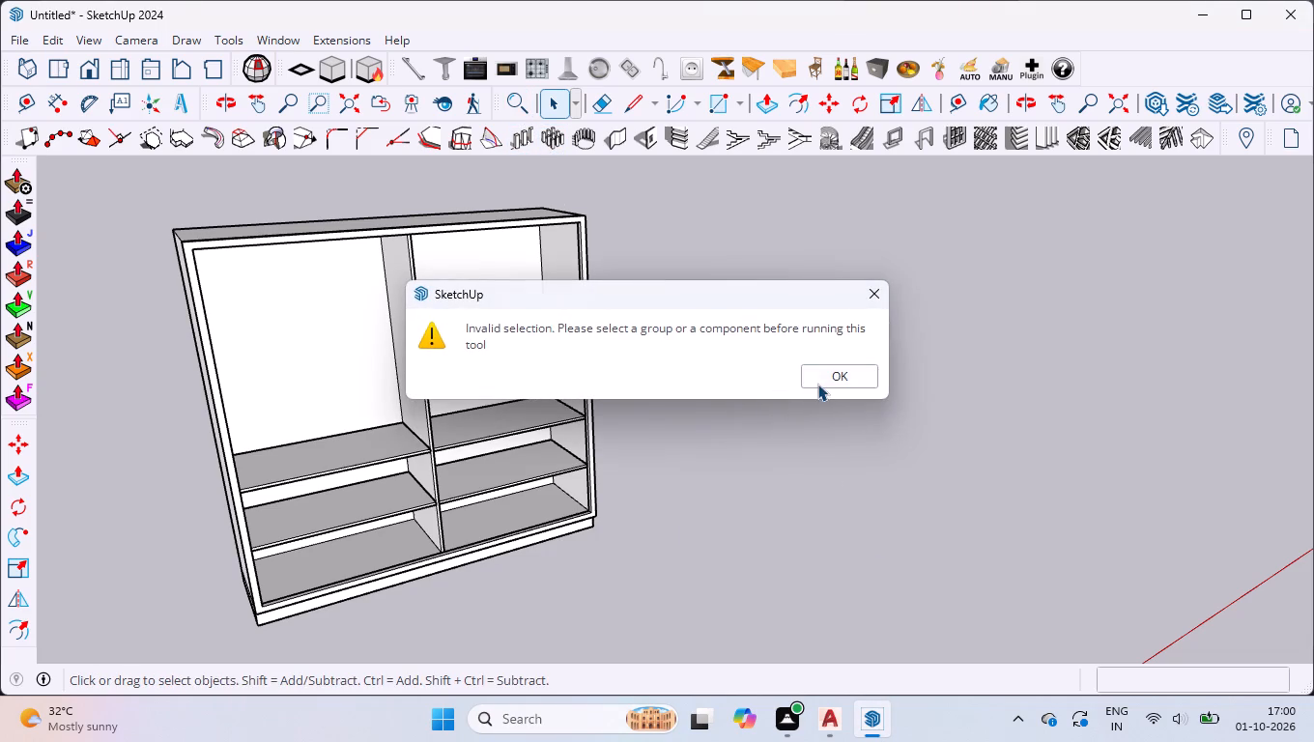
Model a box beside the cabinet from a rectangle about 101.34" by 71.63", pulled up about 30.62".
{"action": "key", "text": "r"}
{"action": "left_click", "coordinate": [871, 462]}
{"action": "left_click", "coordinate": [908, 364]}
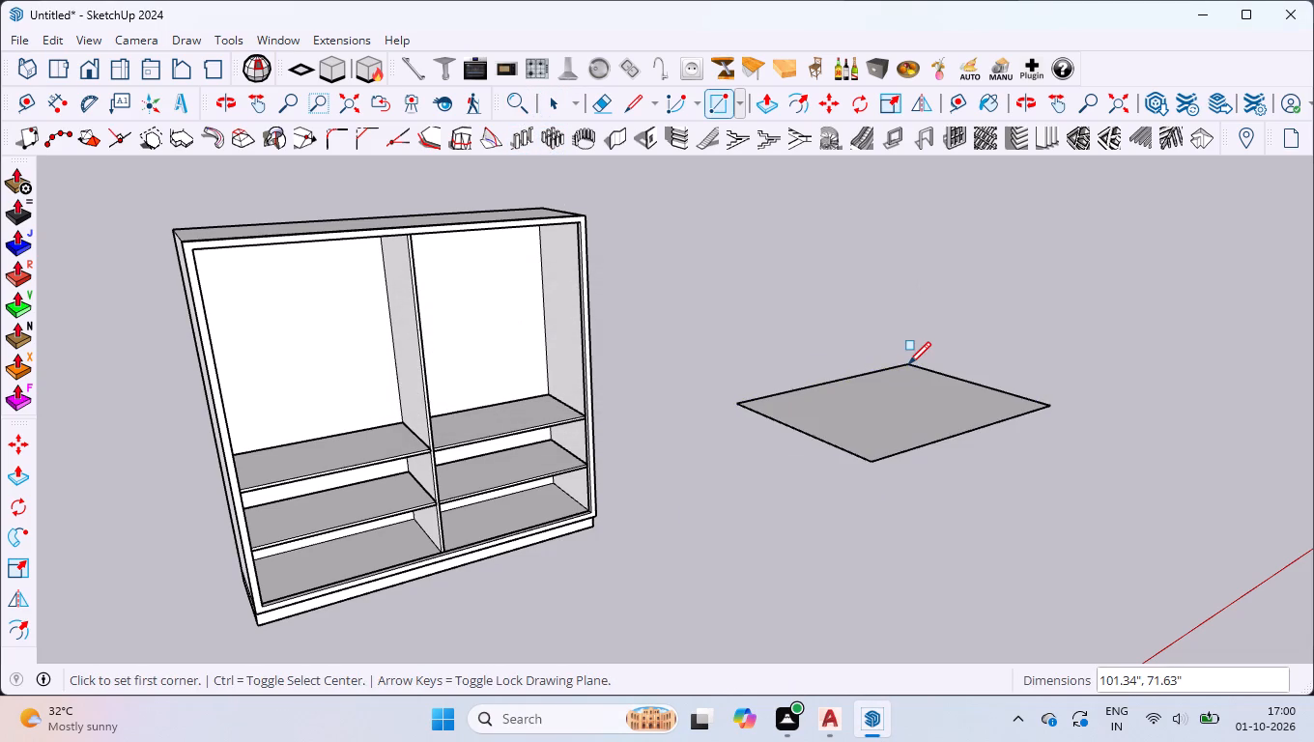
{"action": "key", "text": "p"}
{"action": "left_click", "coordinate": [894, 393]}
{"action": "left_click", "coordinate": [881, 320]}
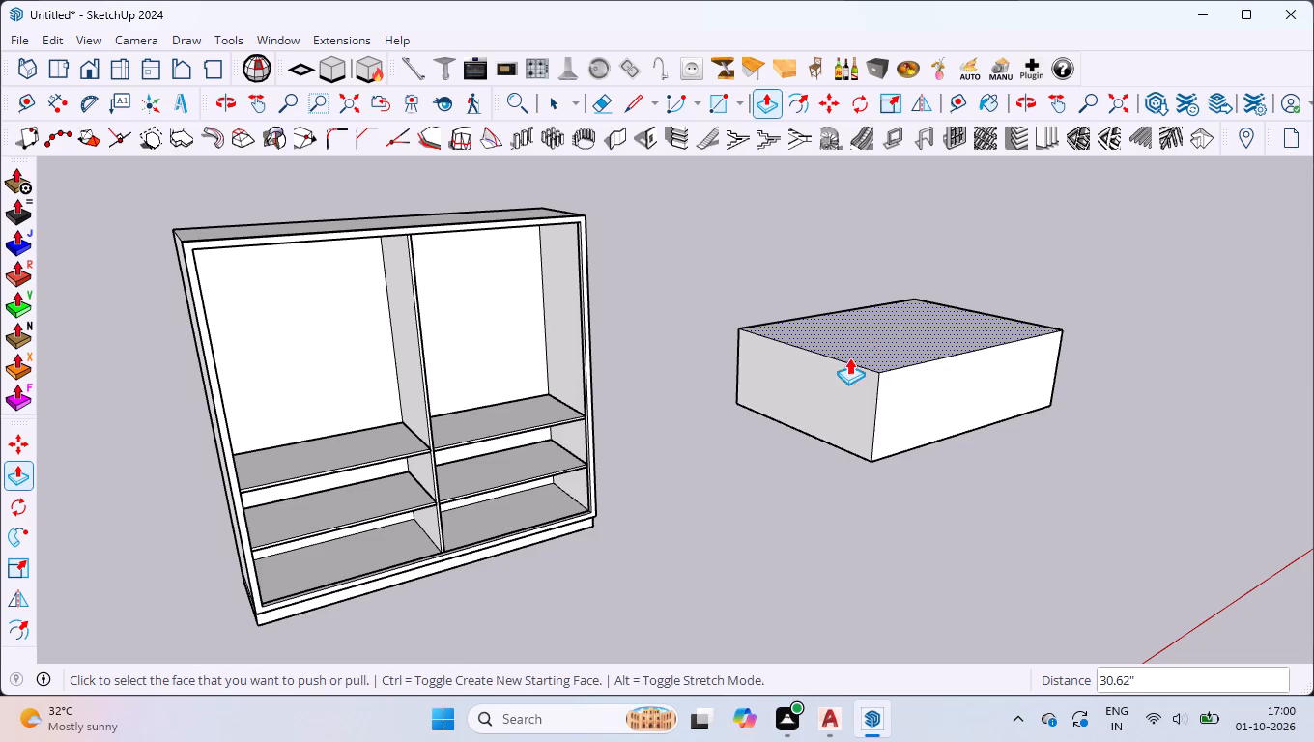
Make the whole box beside the cabinet into a group.
{"action": "key", "text": "space"}
{"action": "left_click_drag", "start_coordinate": [718, 270], "coordinate": [1288, 630]}
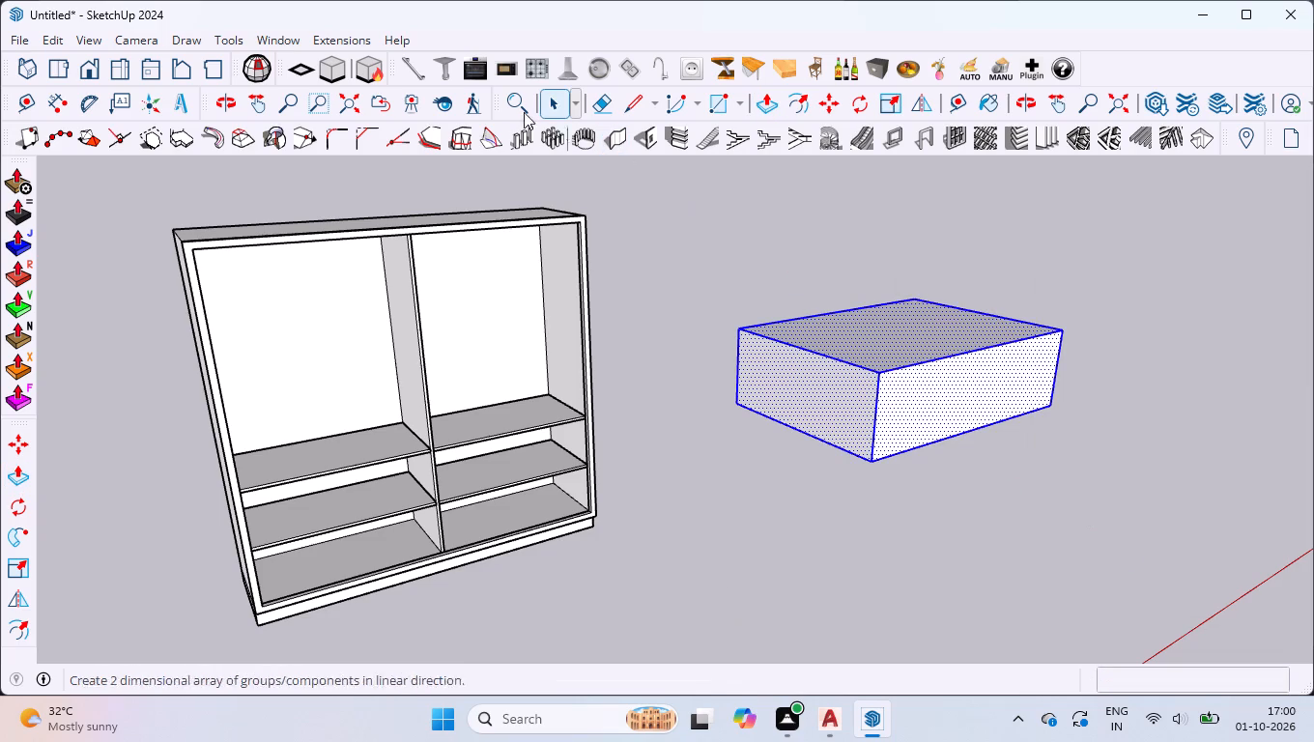
{"action": "right_click", "coordinate": [929, 403]}
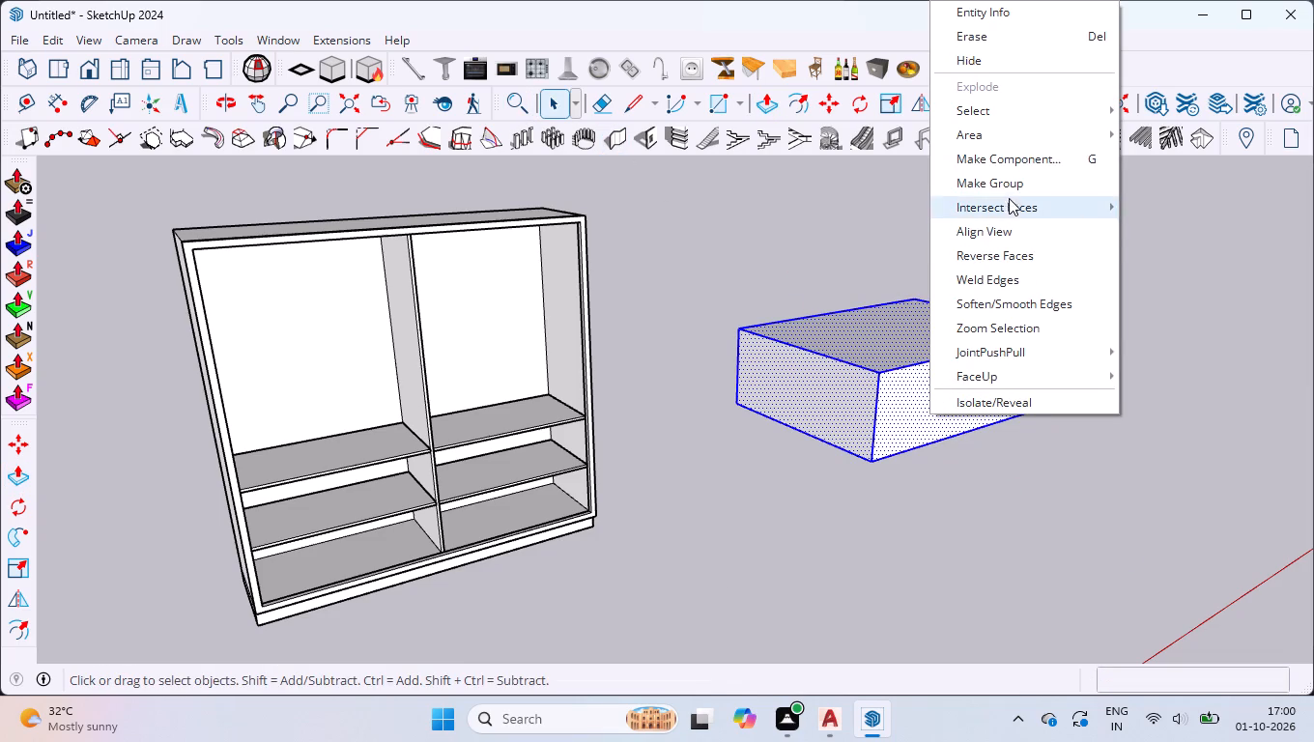
{"action": "left_click", "coordinate": [999, 180]}
Configure a Rectangular Array for the grouped box with 2' column distance, 3' row distance, 6 columns and 6 rows.
{"action": "left_click", "coordinate": [551, 152]}
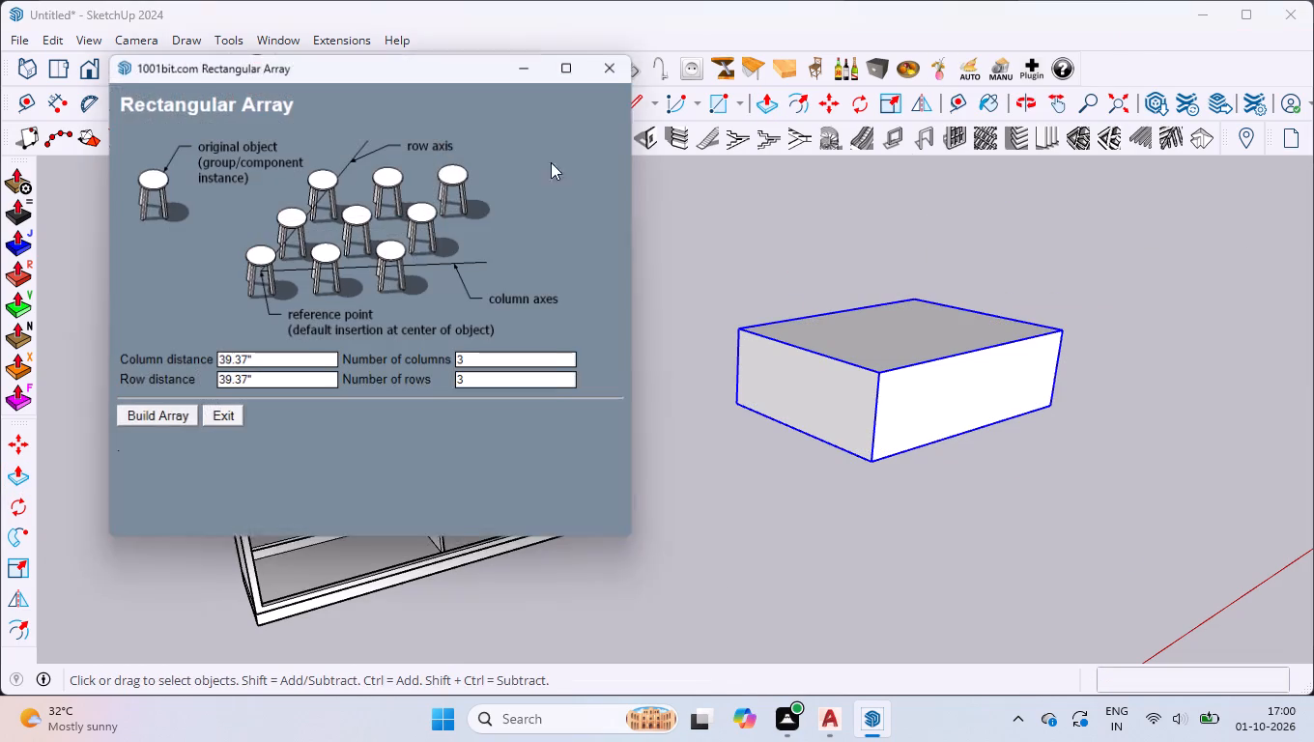
{"action": "left_click", "coordinate": [268, 357]}
{"action": "type", "text": "2'"}
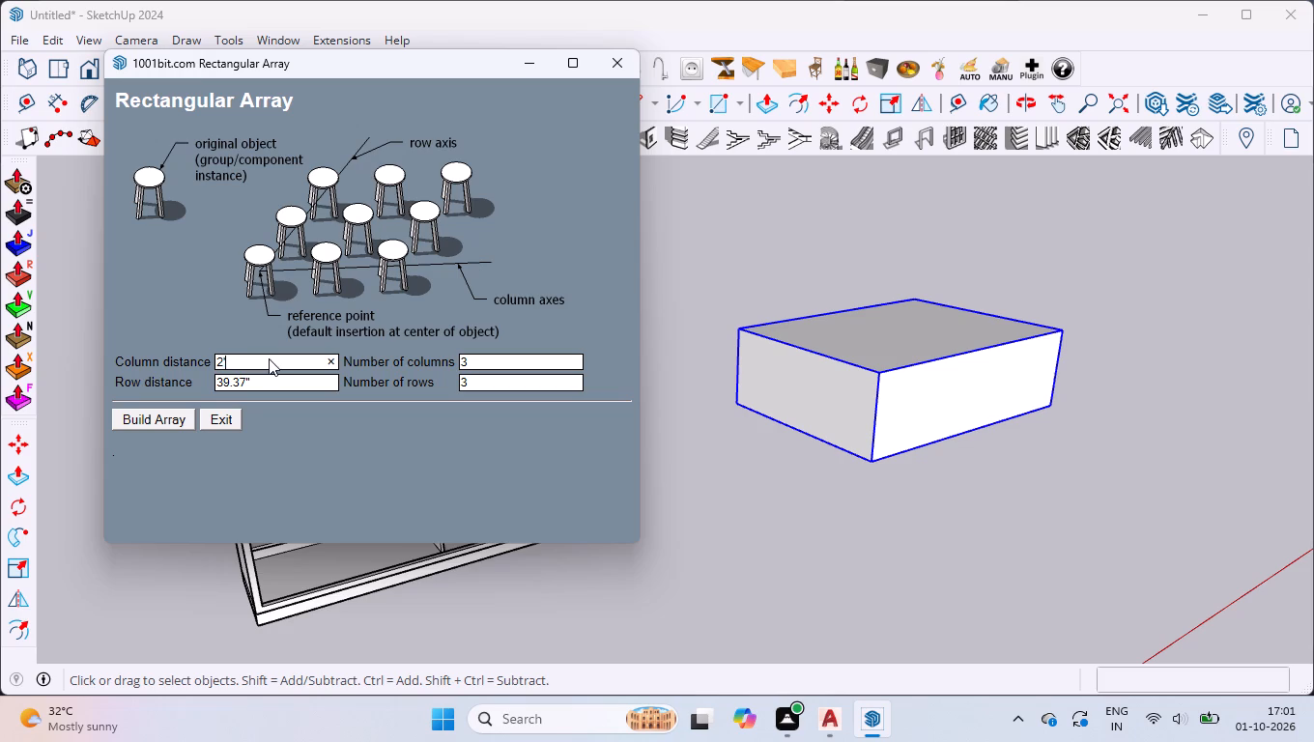
{"action": "left_click", "coordinate": [288, 383]}
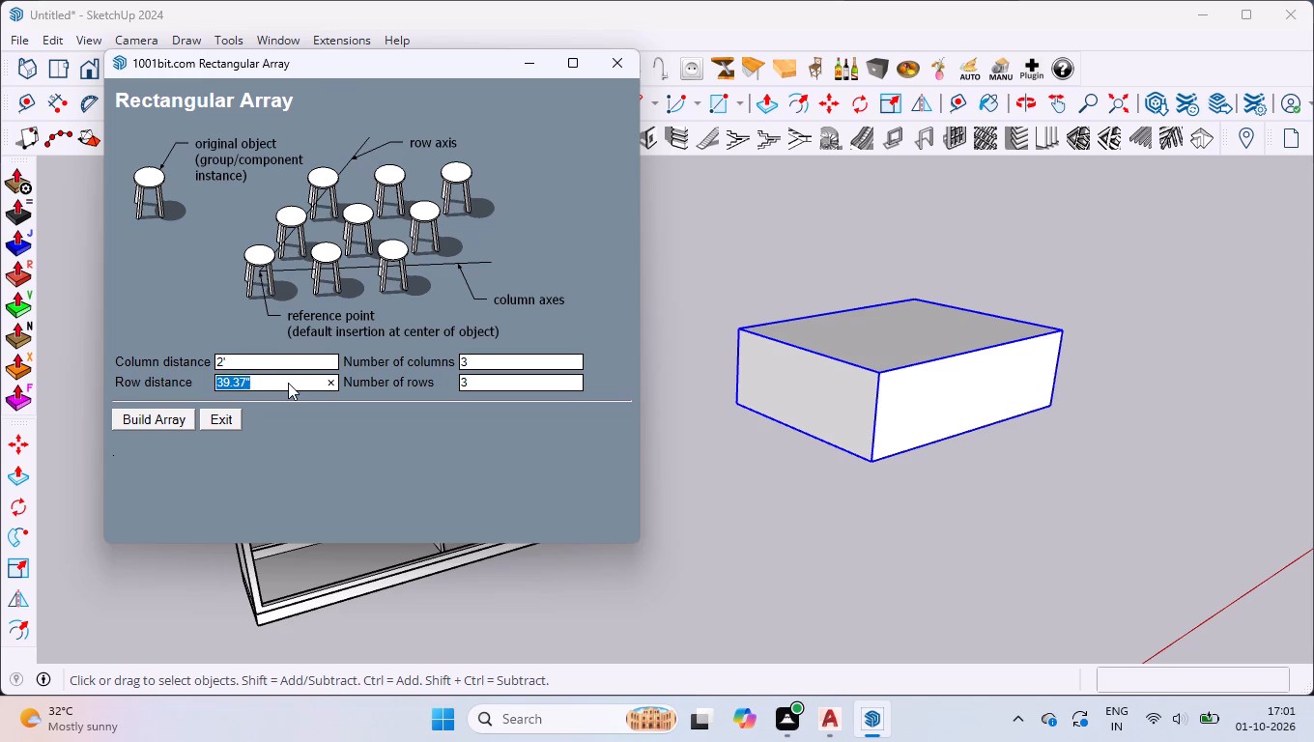
{"action": "type", "text": "3'"}
{"action": "key", "text": "Return"}
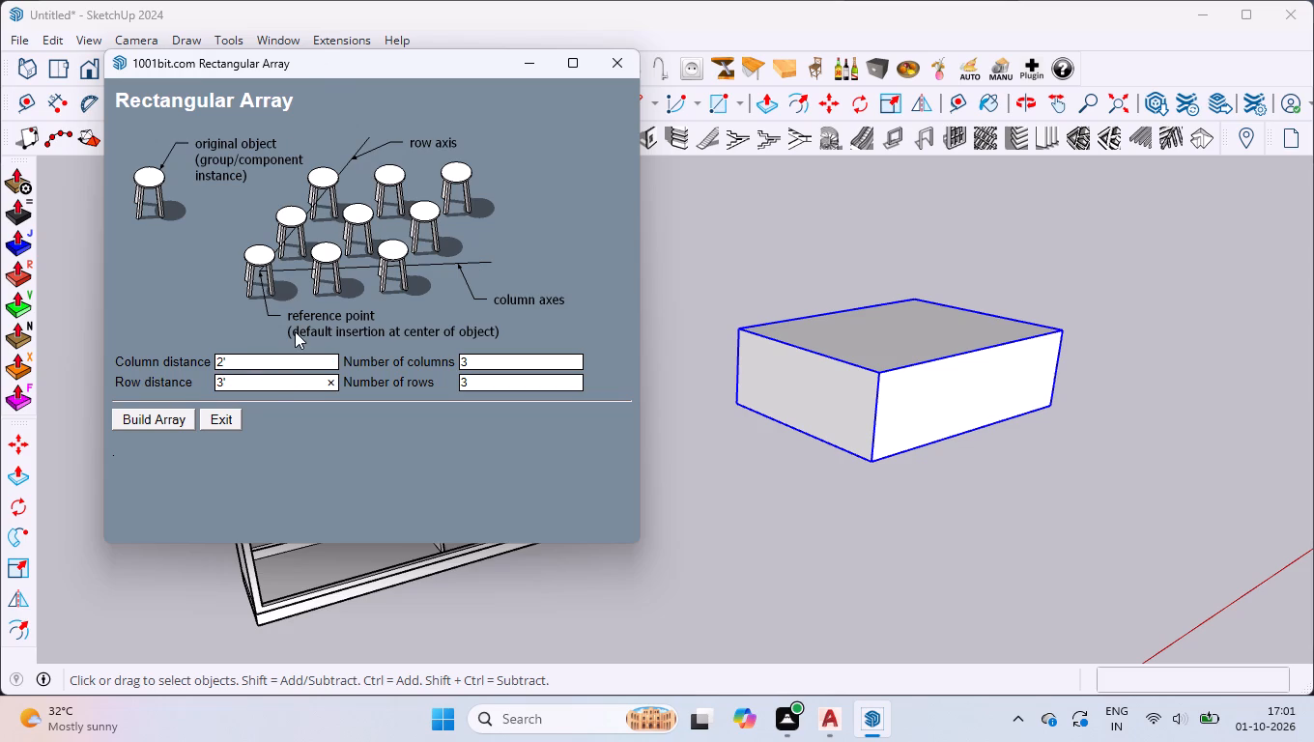
{"action": "left_click", "coordinate": [476, 361]}
{"action": "key", "text": "6"}
{"action": "key", "text": "Return"}
{"action": "left_click_drag", "start_coordinate": [474, 384], "coordinate": [434, 386]}
{"action": "key", "text": "6"}
{"action": "key", "text": "Return"}
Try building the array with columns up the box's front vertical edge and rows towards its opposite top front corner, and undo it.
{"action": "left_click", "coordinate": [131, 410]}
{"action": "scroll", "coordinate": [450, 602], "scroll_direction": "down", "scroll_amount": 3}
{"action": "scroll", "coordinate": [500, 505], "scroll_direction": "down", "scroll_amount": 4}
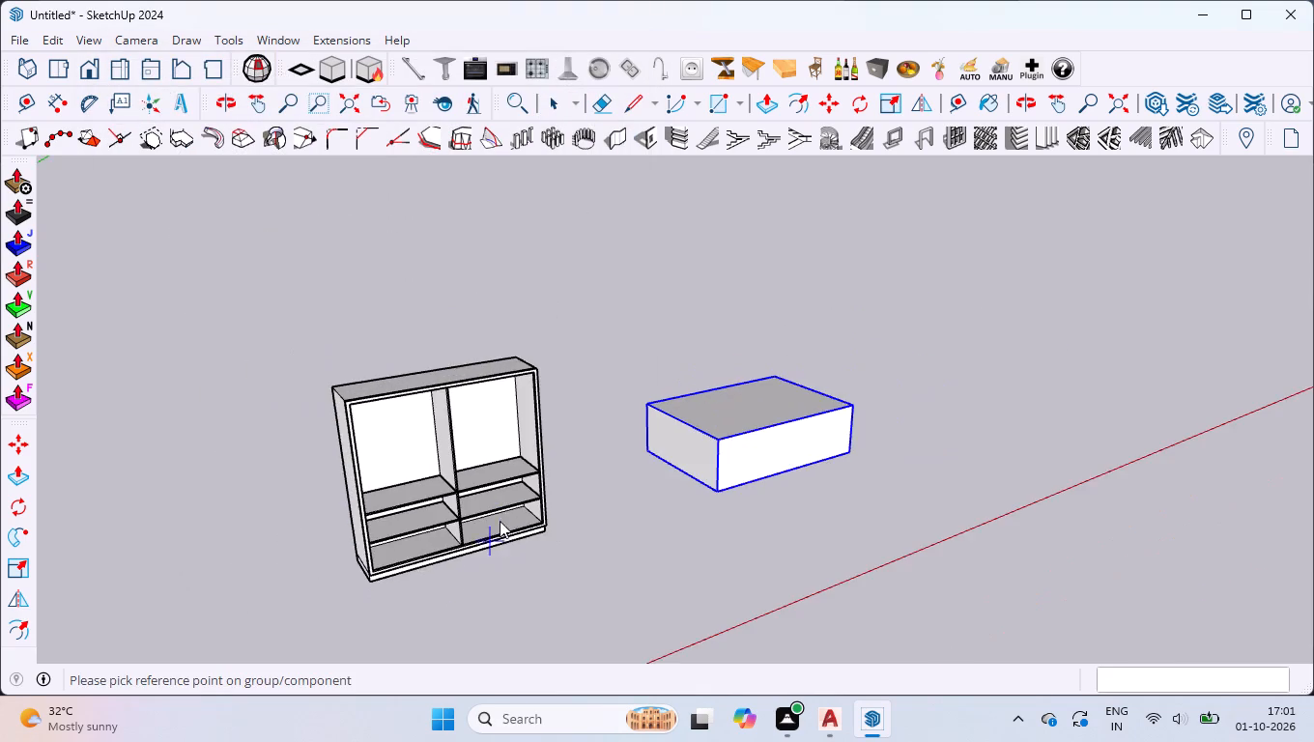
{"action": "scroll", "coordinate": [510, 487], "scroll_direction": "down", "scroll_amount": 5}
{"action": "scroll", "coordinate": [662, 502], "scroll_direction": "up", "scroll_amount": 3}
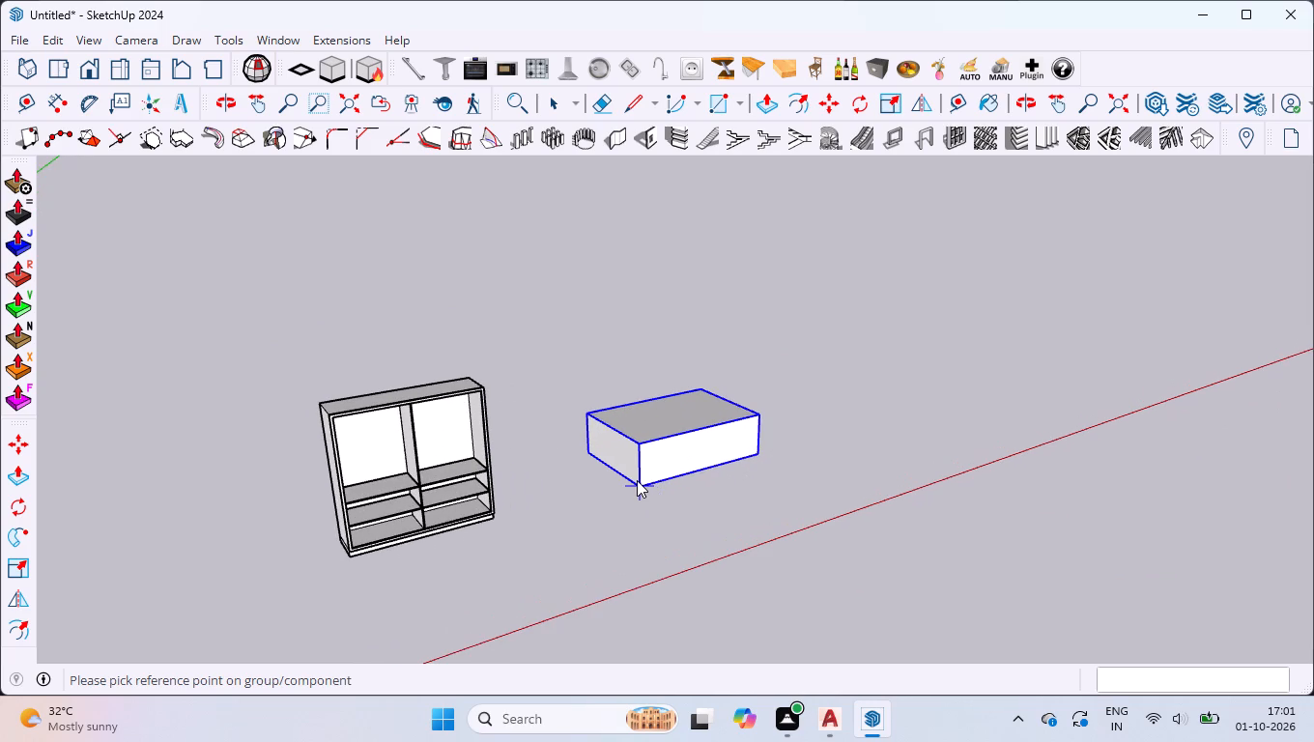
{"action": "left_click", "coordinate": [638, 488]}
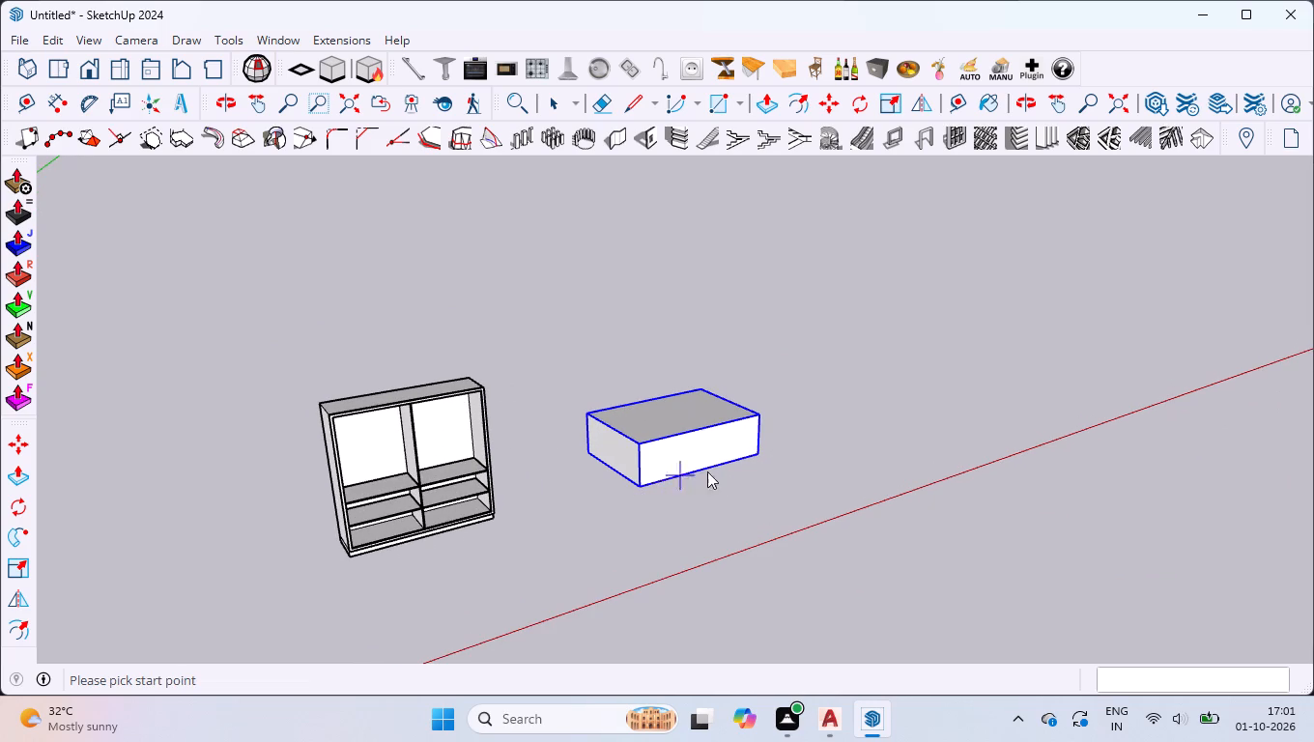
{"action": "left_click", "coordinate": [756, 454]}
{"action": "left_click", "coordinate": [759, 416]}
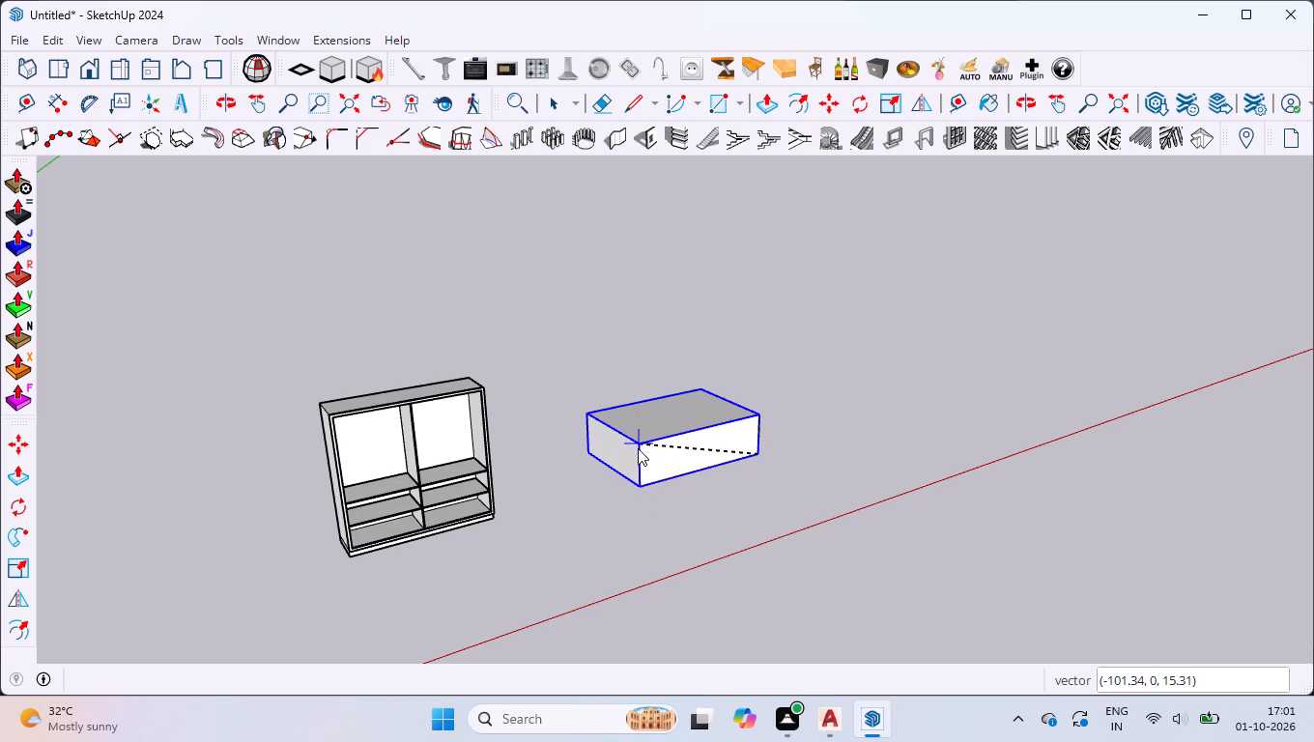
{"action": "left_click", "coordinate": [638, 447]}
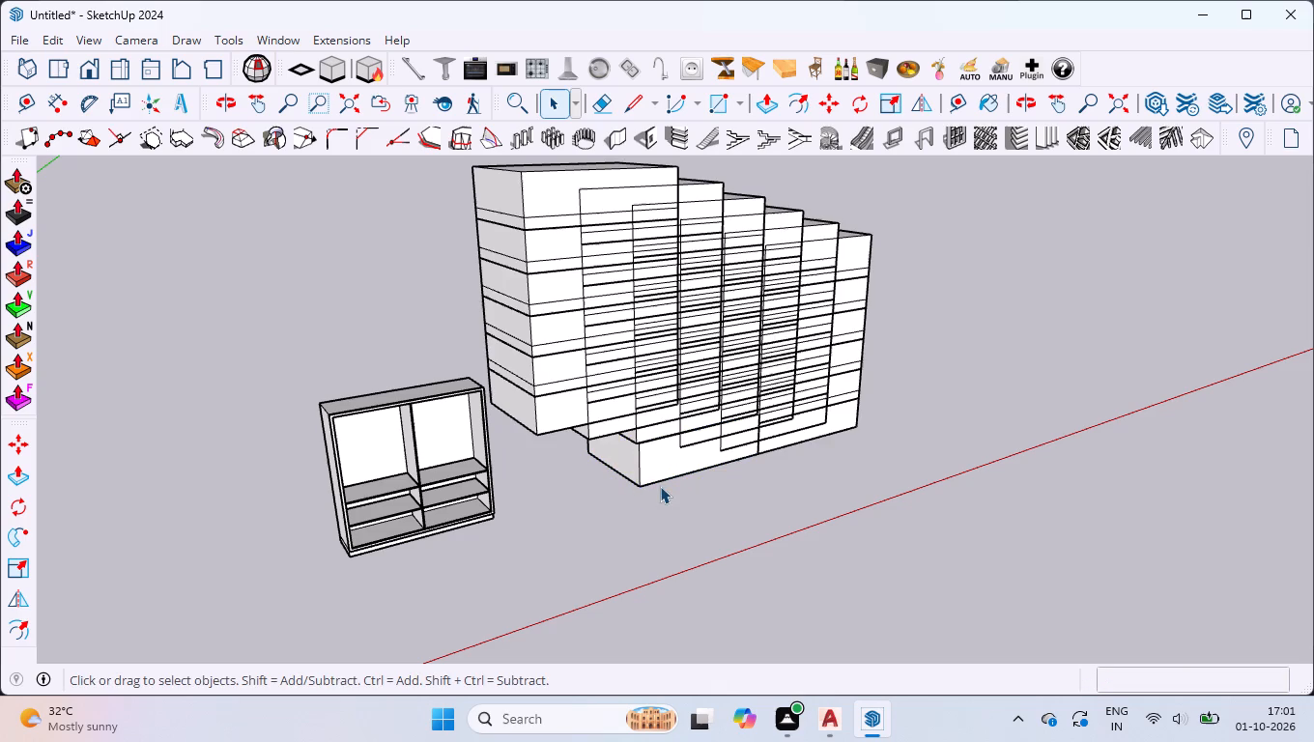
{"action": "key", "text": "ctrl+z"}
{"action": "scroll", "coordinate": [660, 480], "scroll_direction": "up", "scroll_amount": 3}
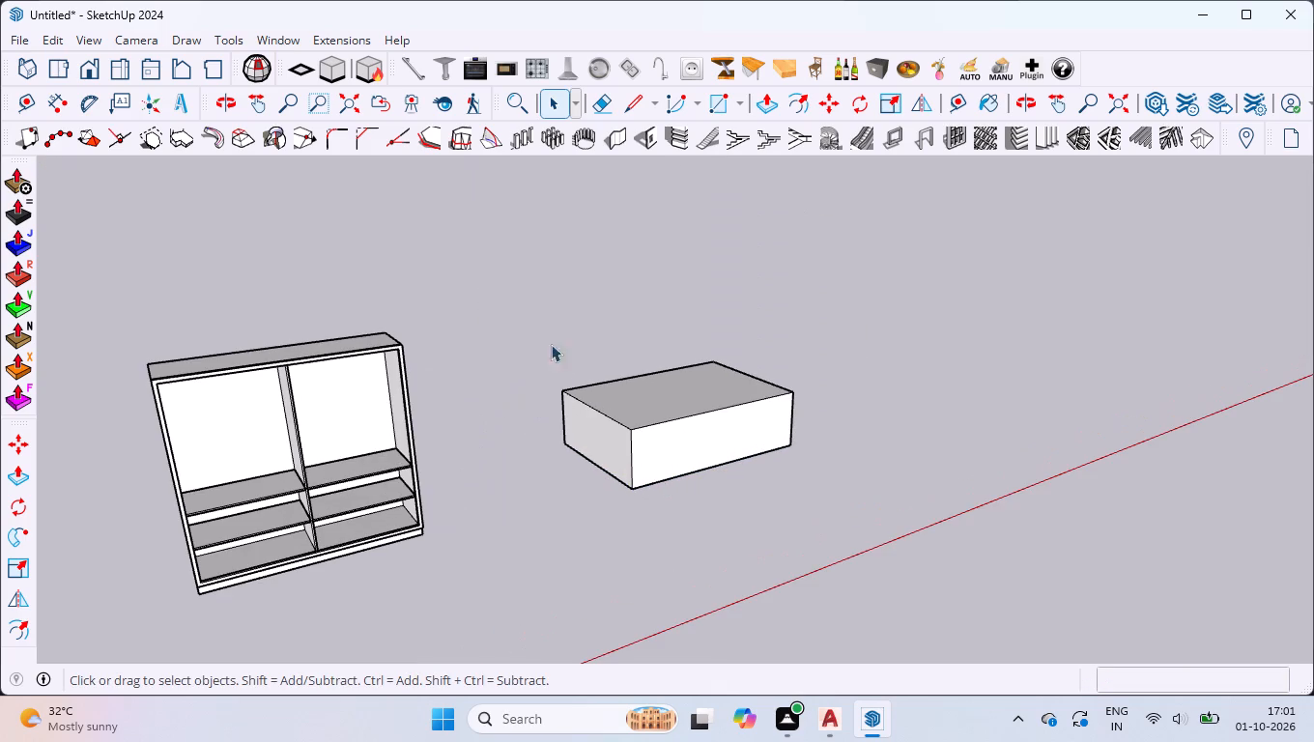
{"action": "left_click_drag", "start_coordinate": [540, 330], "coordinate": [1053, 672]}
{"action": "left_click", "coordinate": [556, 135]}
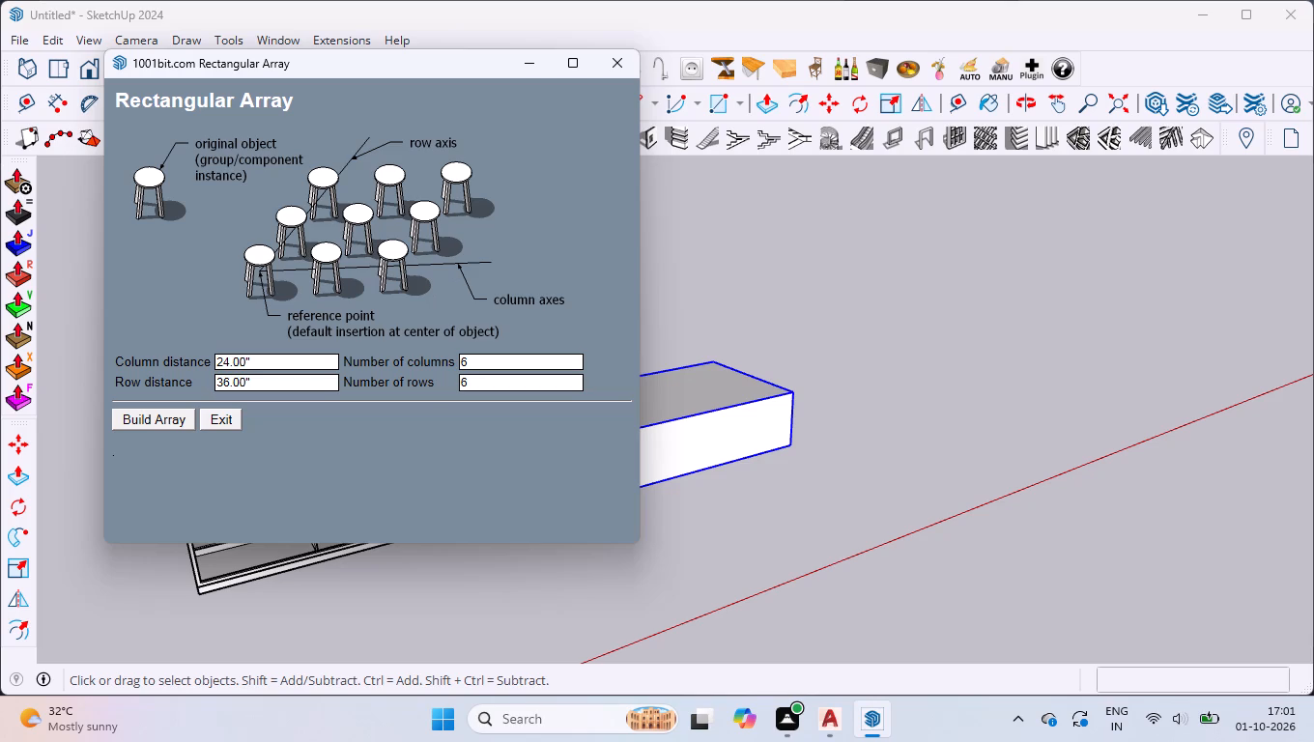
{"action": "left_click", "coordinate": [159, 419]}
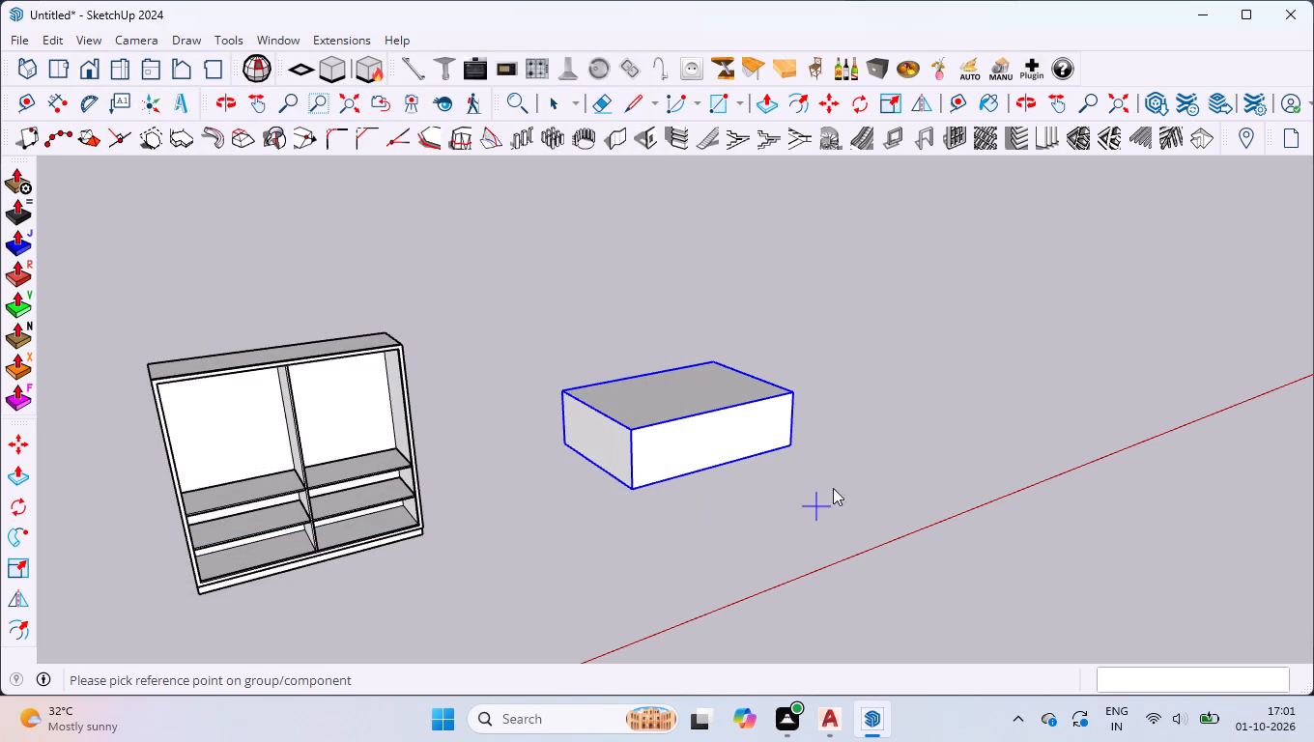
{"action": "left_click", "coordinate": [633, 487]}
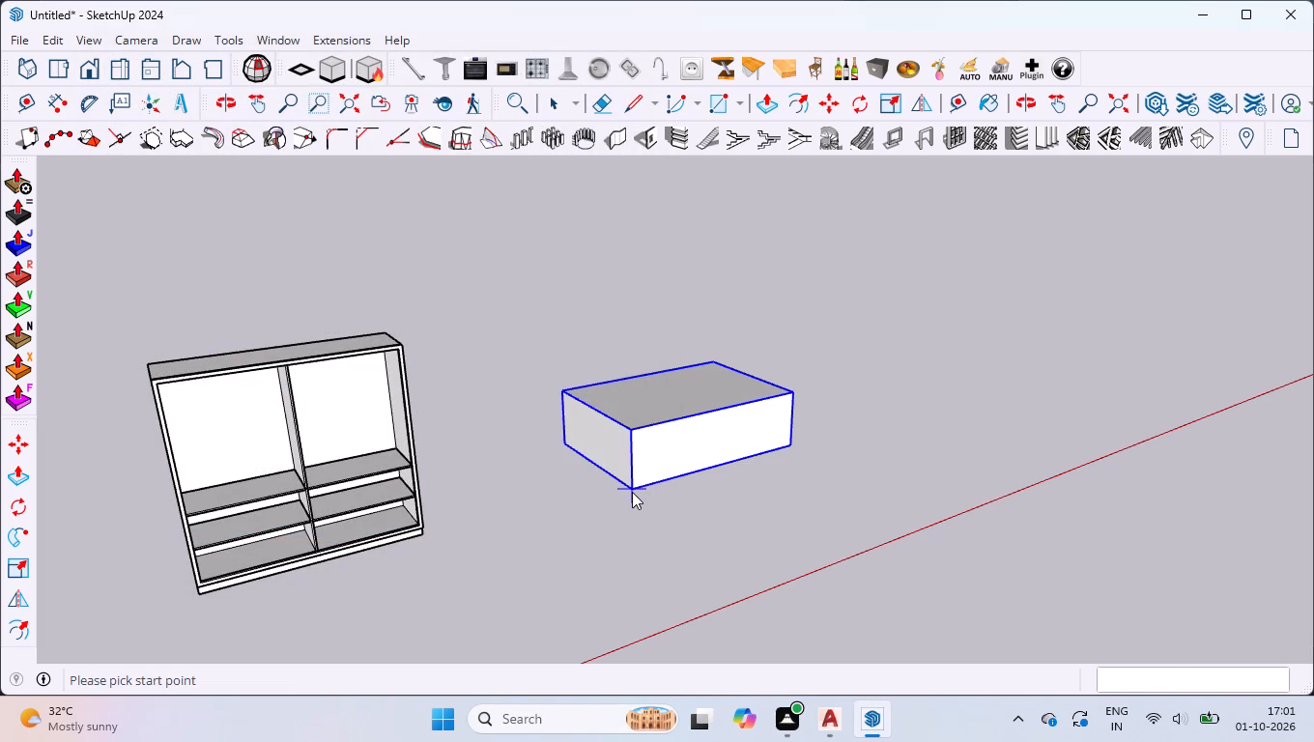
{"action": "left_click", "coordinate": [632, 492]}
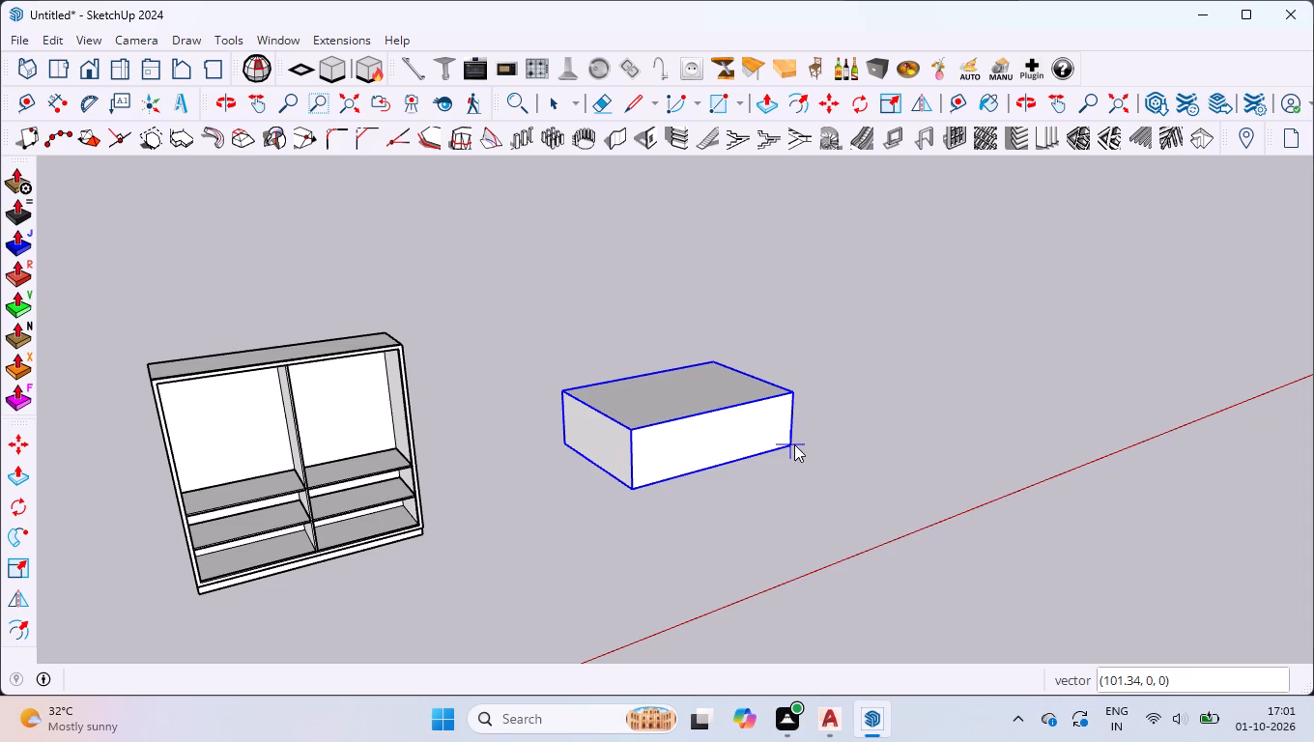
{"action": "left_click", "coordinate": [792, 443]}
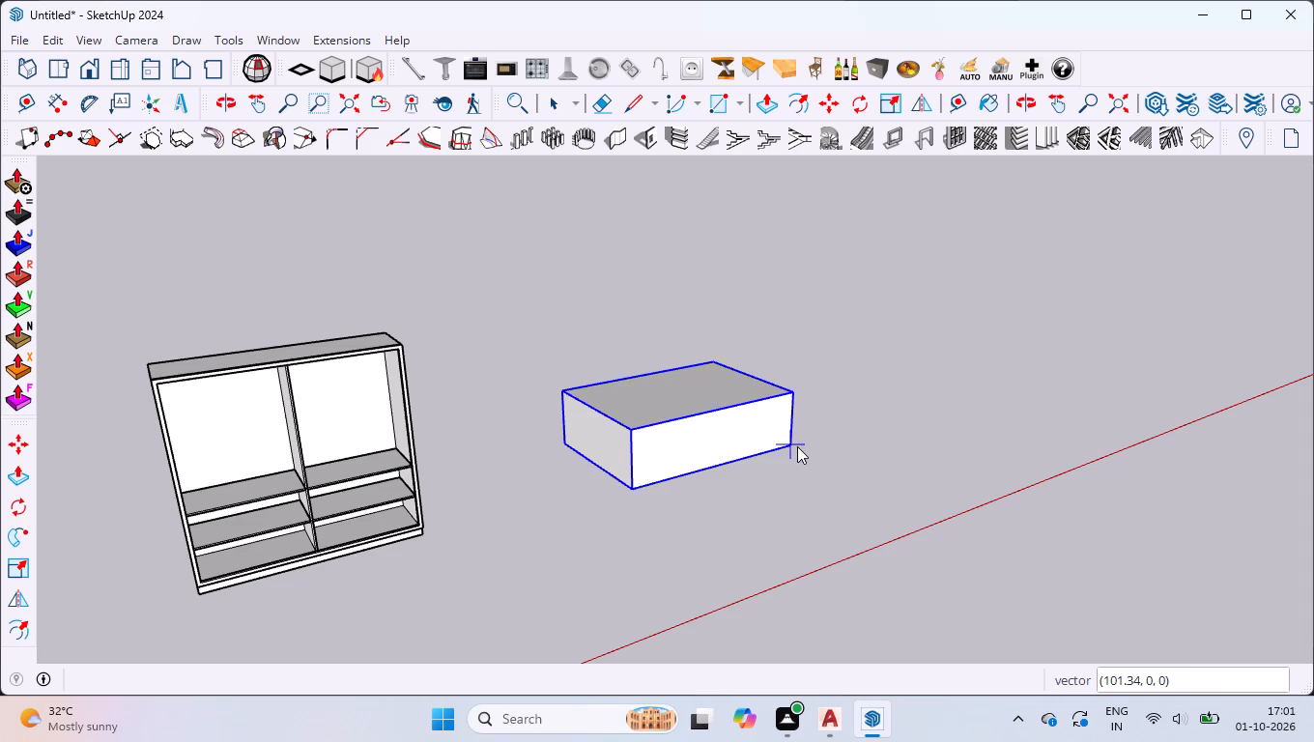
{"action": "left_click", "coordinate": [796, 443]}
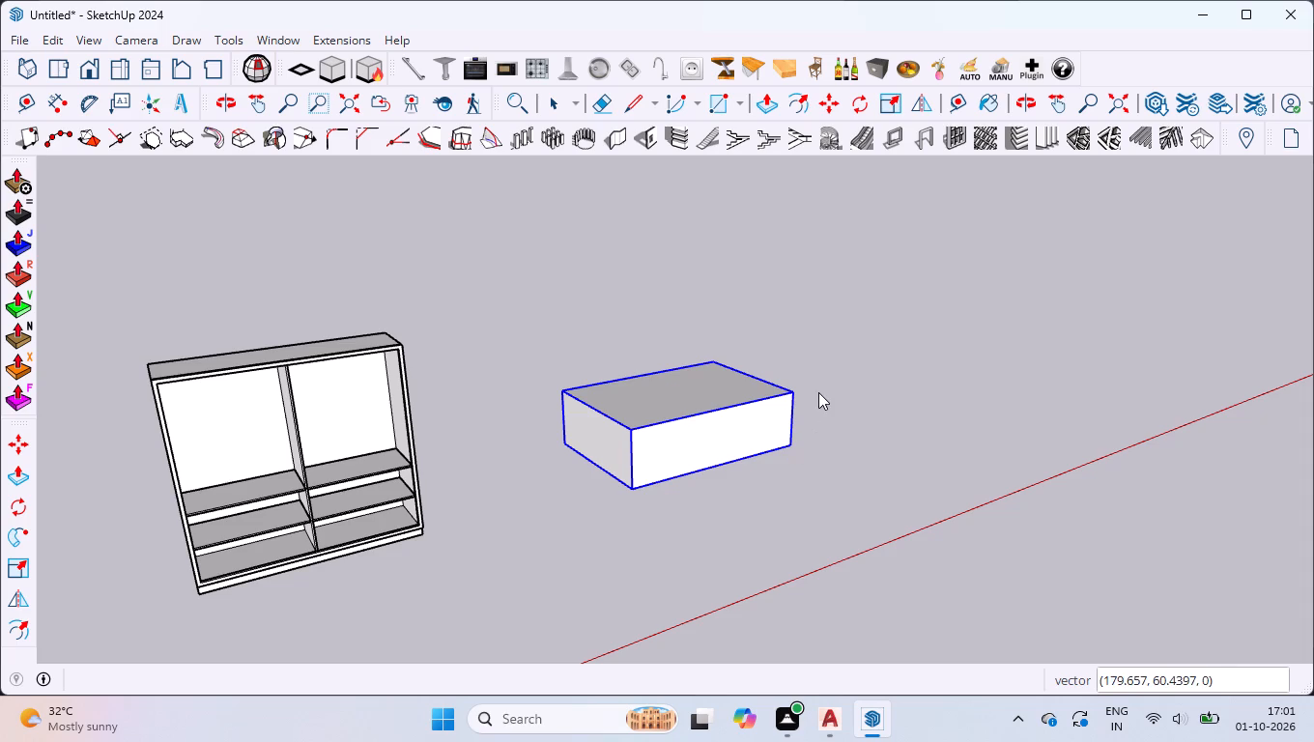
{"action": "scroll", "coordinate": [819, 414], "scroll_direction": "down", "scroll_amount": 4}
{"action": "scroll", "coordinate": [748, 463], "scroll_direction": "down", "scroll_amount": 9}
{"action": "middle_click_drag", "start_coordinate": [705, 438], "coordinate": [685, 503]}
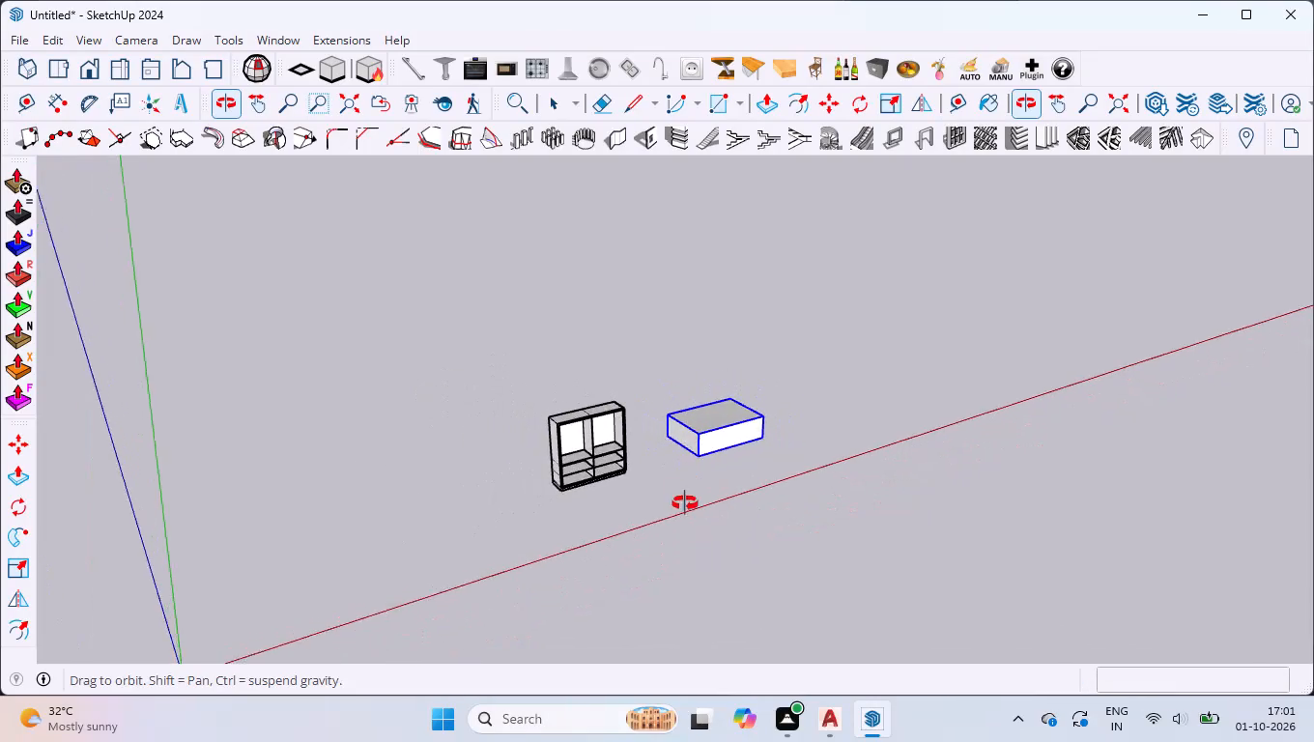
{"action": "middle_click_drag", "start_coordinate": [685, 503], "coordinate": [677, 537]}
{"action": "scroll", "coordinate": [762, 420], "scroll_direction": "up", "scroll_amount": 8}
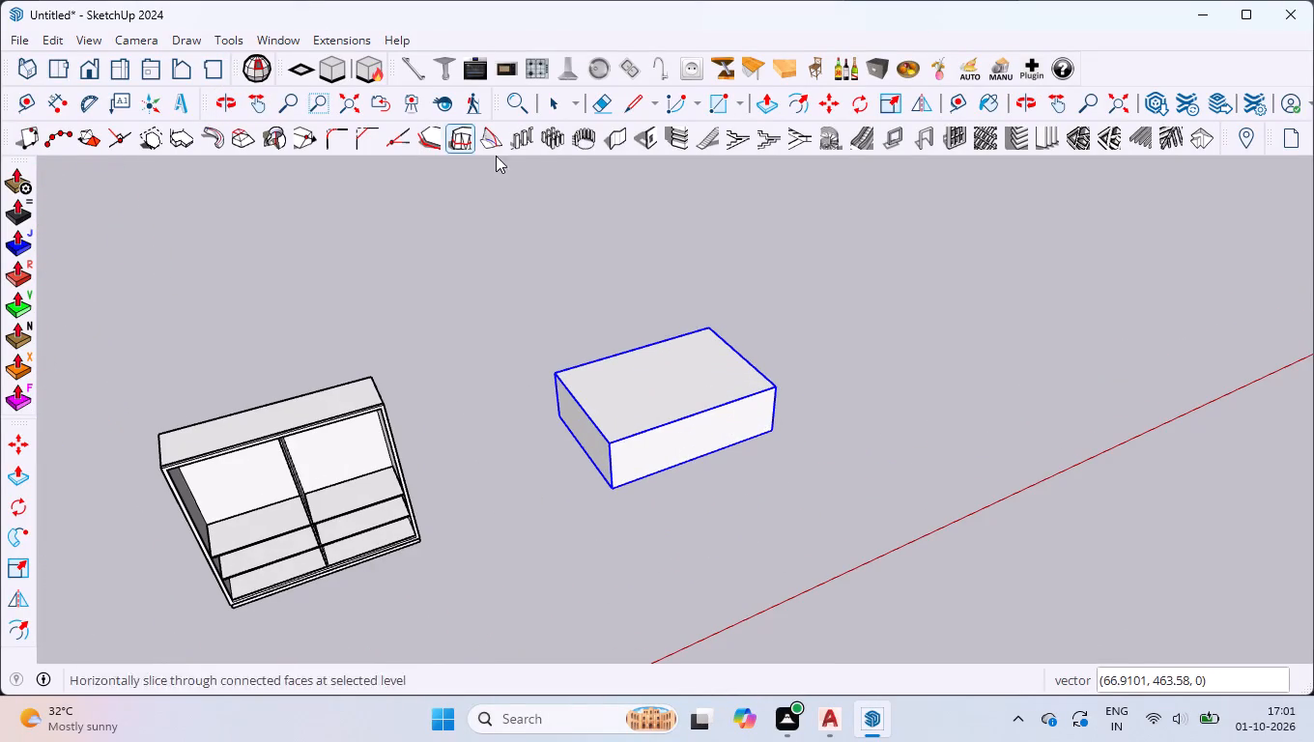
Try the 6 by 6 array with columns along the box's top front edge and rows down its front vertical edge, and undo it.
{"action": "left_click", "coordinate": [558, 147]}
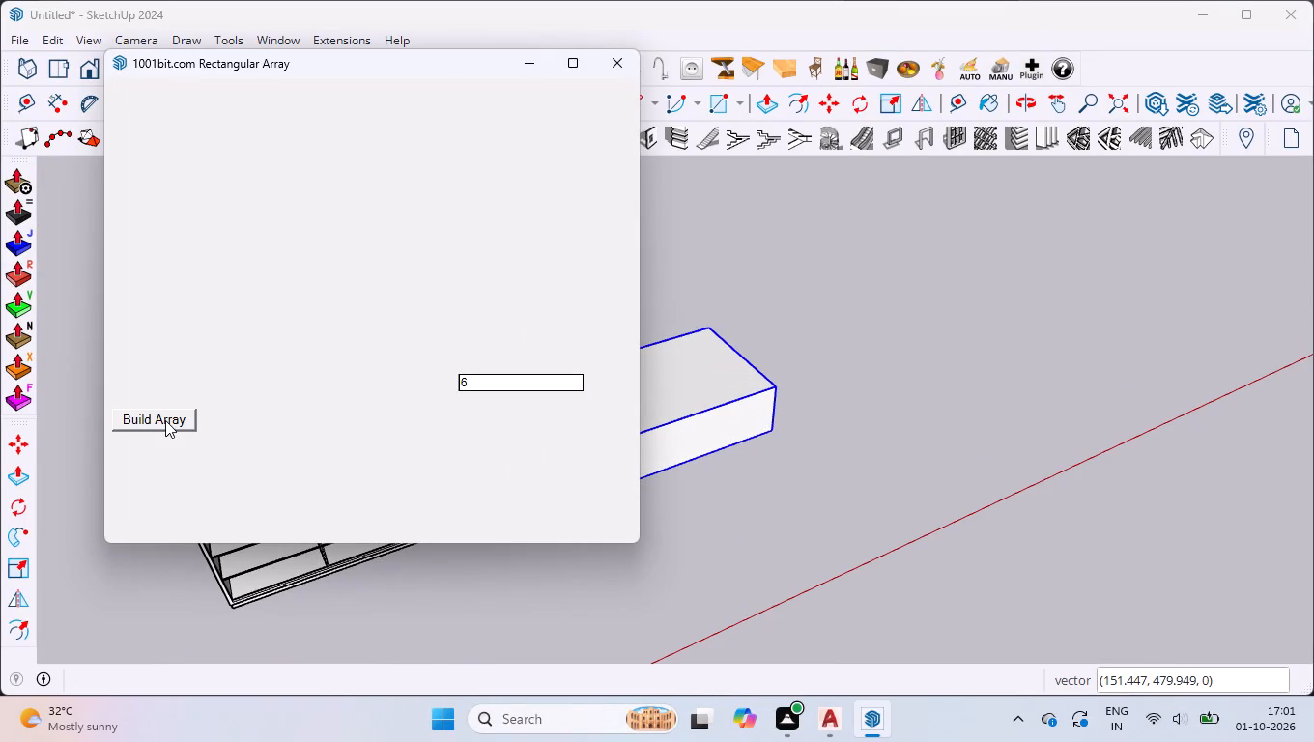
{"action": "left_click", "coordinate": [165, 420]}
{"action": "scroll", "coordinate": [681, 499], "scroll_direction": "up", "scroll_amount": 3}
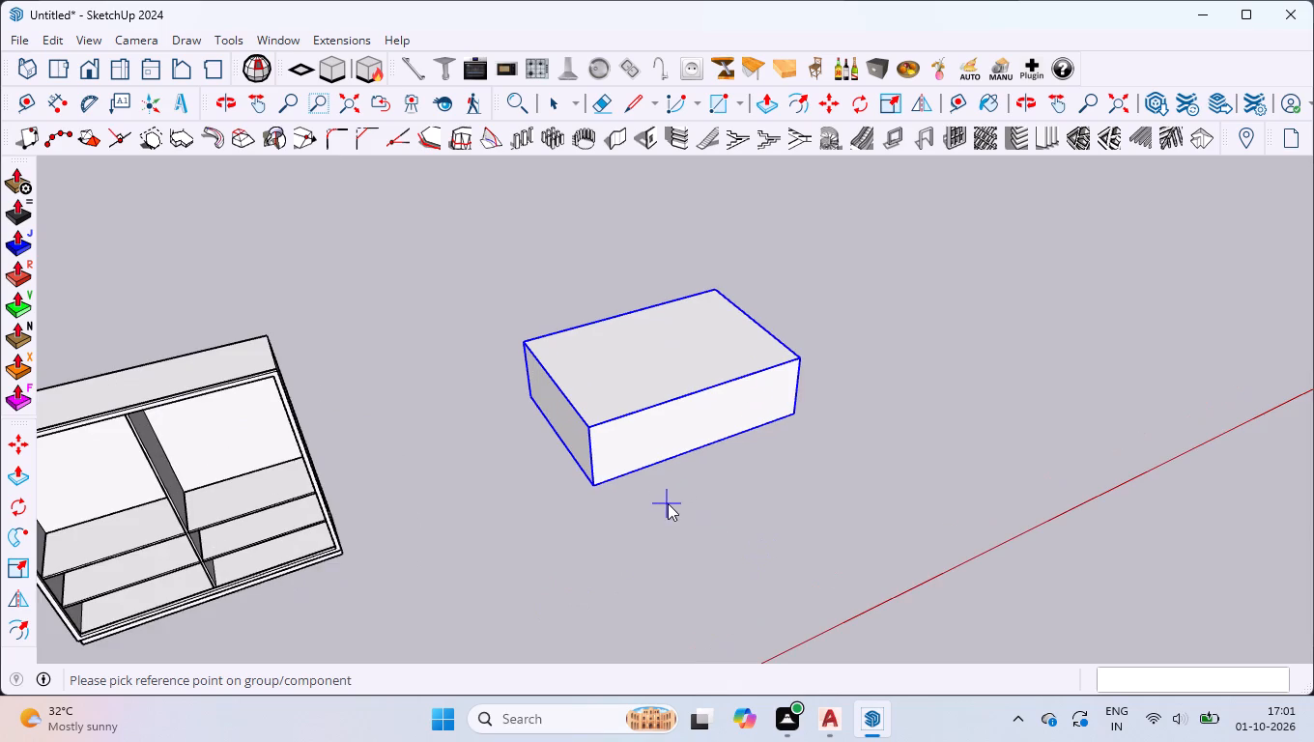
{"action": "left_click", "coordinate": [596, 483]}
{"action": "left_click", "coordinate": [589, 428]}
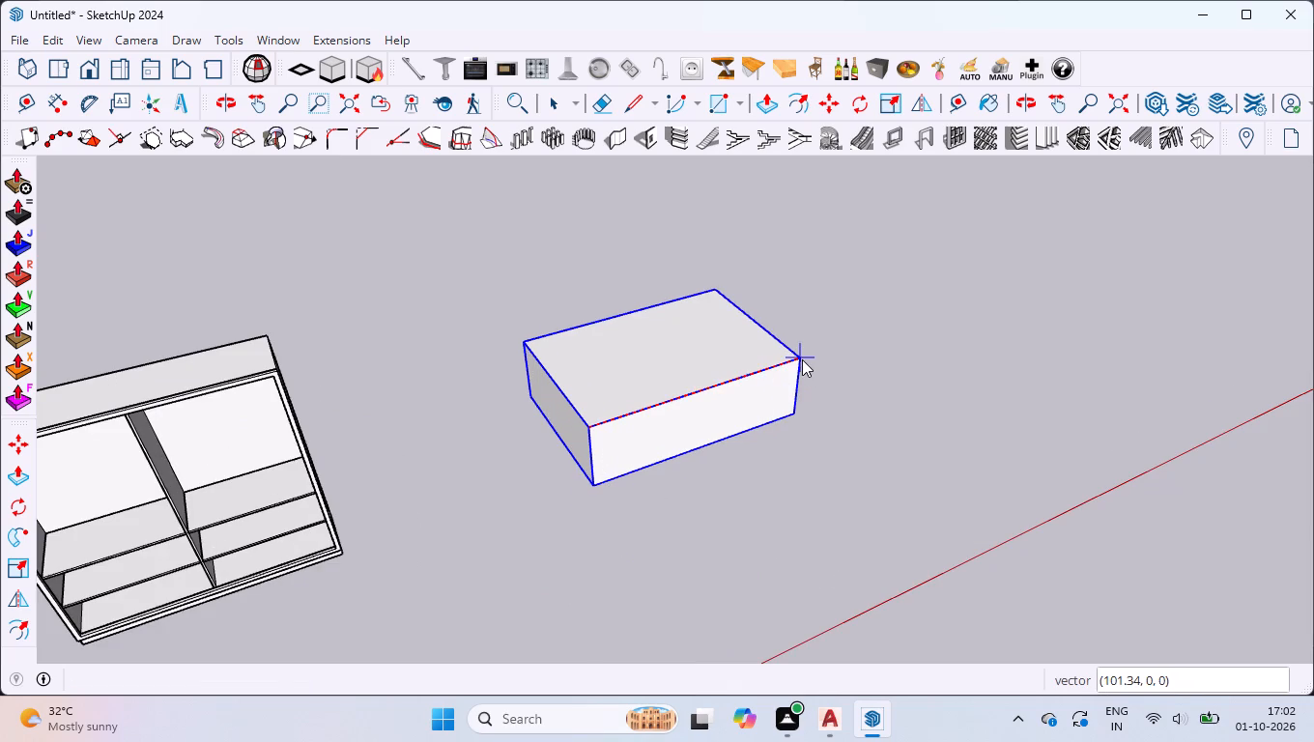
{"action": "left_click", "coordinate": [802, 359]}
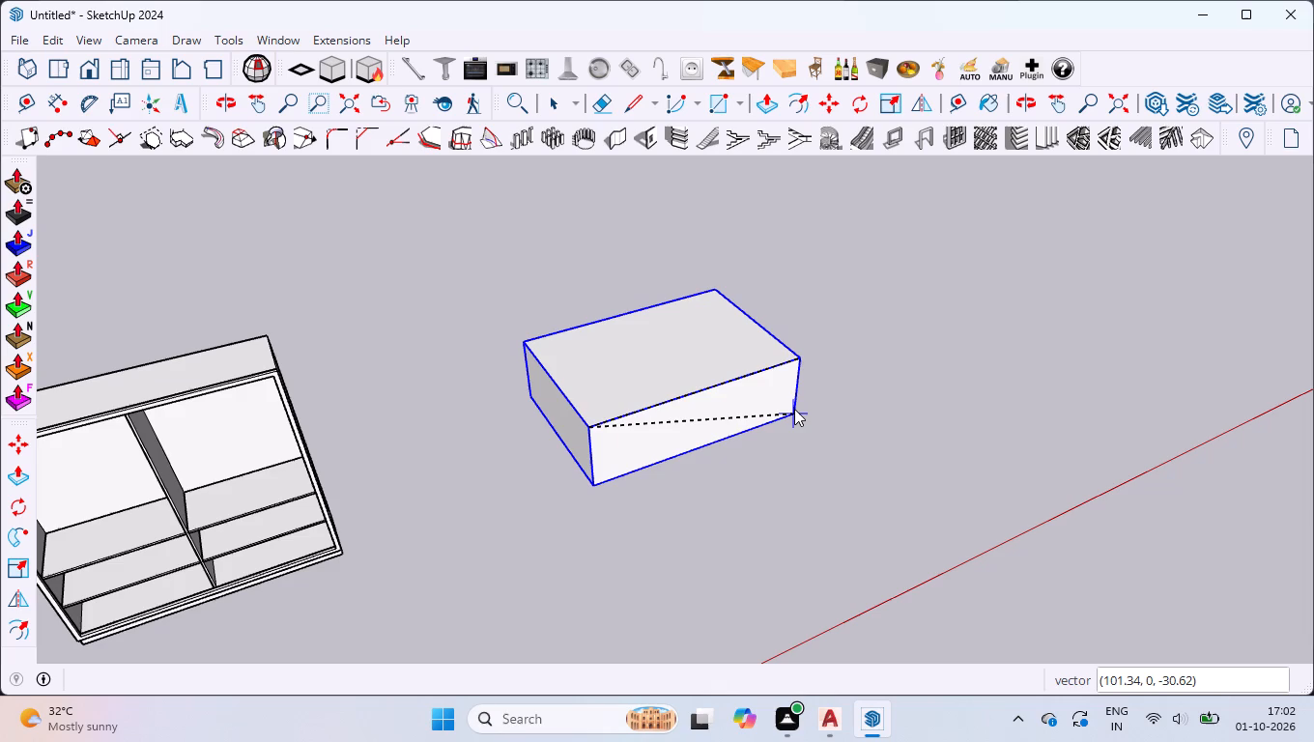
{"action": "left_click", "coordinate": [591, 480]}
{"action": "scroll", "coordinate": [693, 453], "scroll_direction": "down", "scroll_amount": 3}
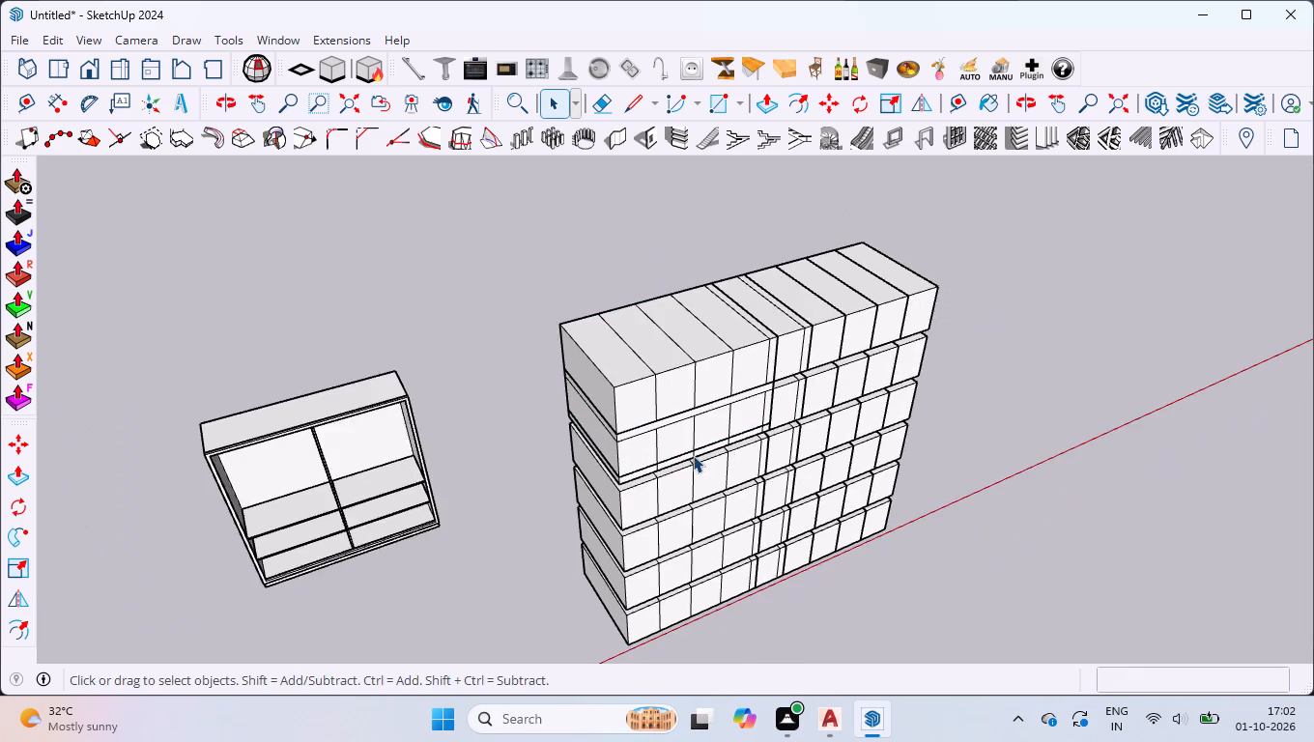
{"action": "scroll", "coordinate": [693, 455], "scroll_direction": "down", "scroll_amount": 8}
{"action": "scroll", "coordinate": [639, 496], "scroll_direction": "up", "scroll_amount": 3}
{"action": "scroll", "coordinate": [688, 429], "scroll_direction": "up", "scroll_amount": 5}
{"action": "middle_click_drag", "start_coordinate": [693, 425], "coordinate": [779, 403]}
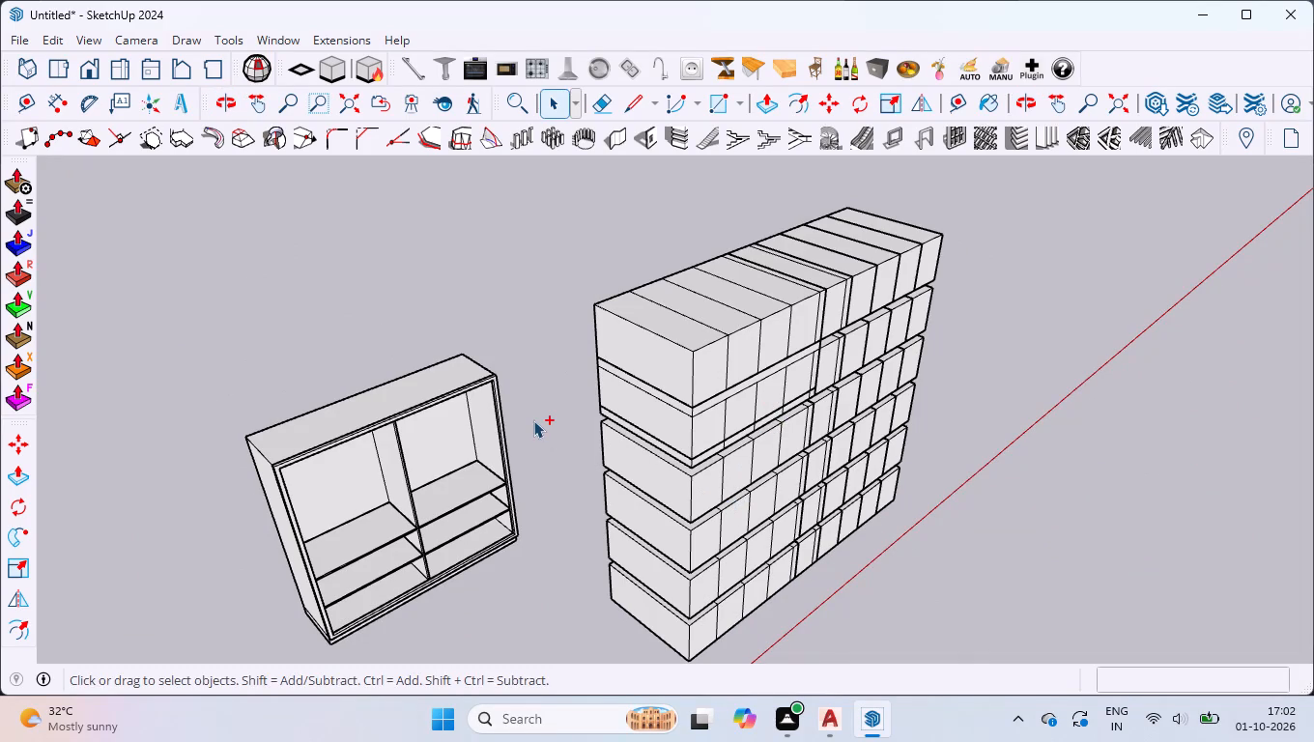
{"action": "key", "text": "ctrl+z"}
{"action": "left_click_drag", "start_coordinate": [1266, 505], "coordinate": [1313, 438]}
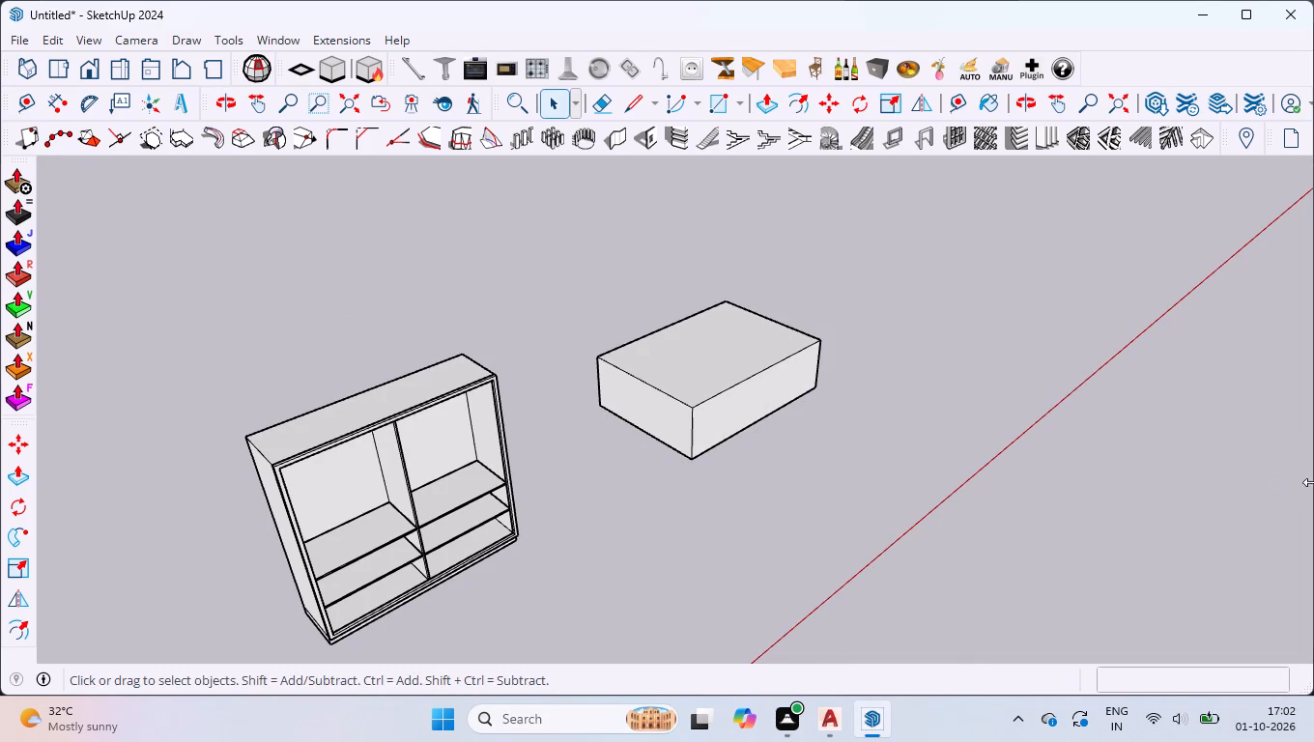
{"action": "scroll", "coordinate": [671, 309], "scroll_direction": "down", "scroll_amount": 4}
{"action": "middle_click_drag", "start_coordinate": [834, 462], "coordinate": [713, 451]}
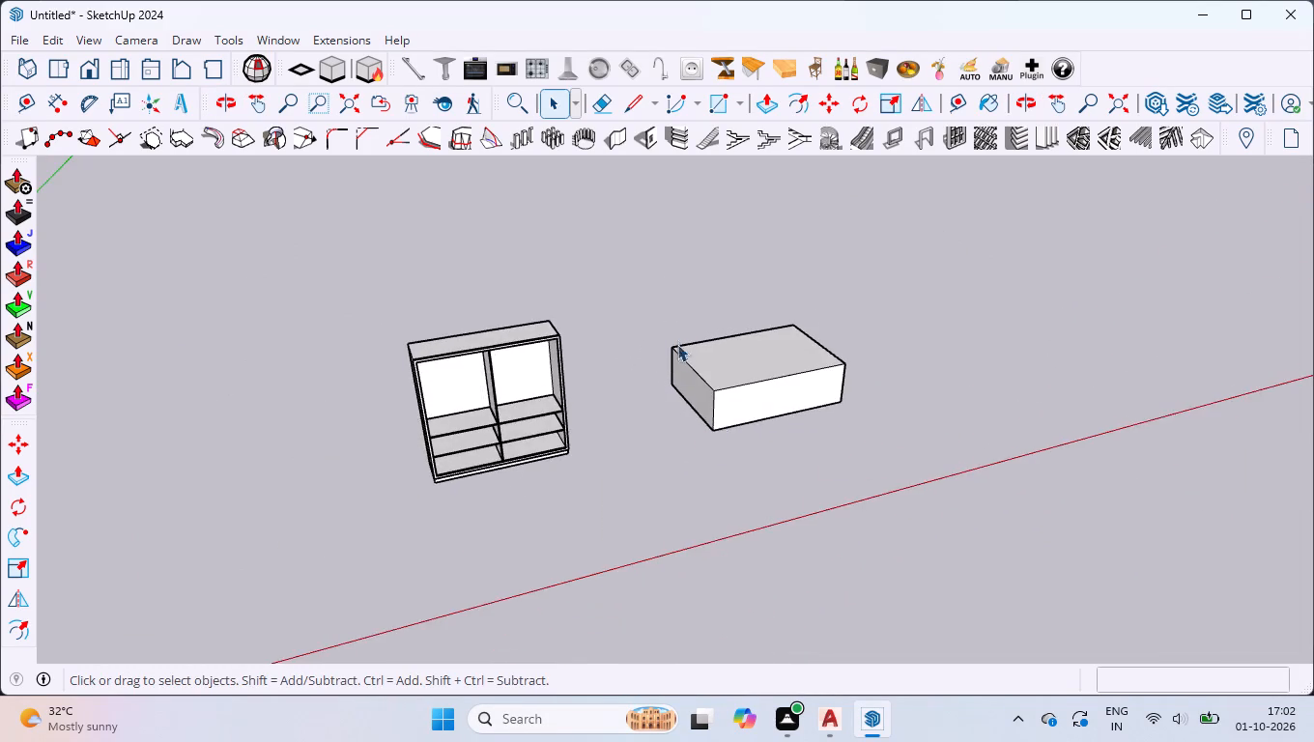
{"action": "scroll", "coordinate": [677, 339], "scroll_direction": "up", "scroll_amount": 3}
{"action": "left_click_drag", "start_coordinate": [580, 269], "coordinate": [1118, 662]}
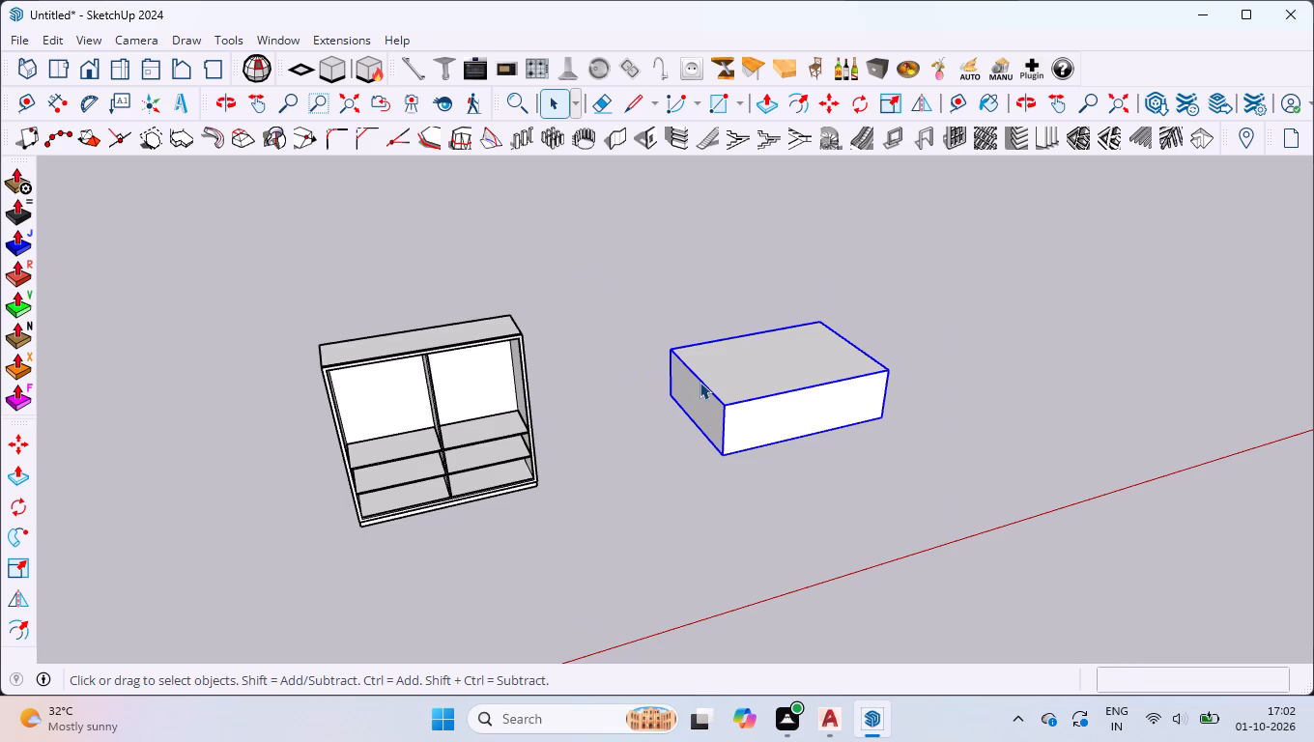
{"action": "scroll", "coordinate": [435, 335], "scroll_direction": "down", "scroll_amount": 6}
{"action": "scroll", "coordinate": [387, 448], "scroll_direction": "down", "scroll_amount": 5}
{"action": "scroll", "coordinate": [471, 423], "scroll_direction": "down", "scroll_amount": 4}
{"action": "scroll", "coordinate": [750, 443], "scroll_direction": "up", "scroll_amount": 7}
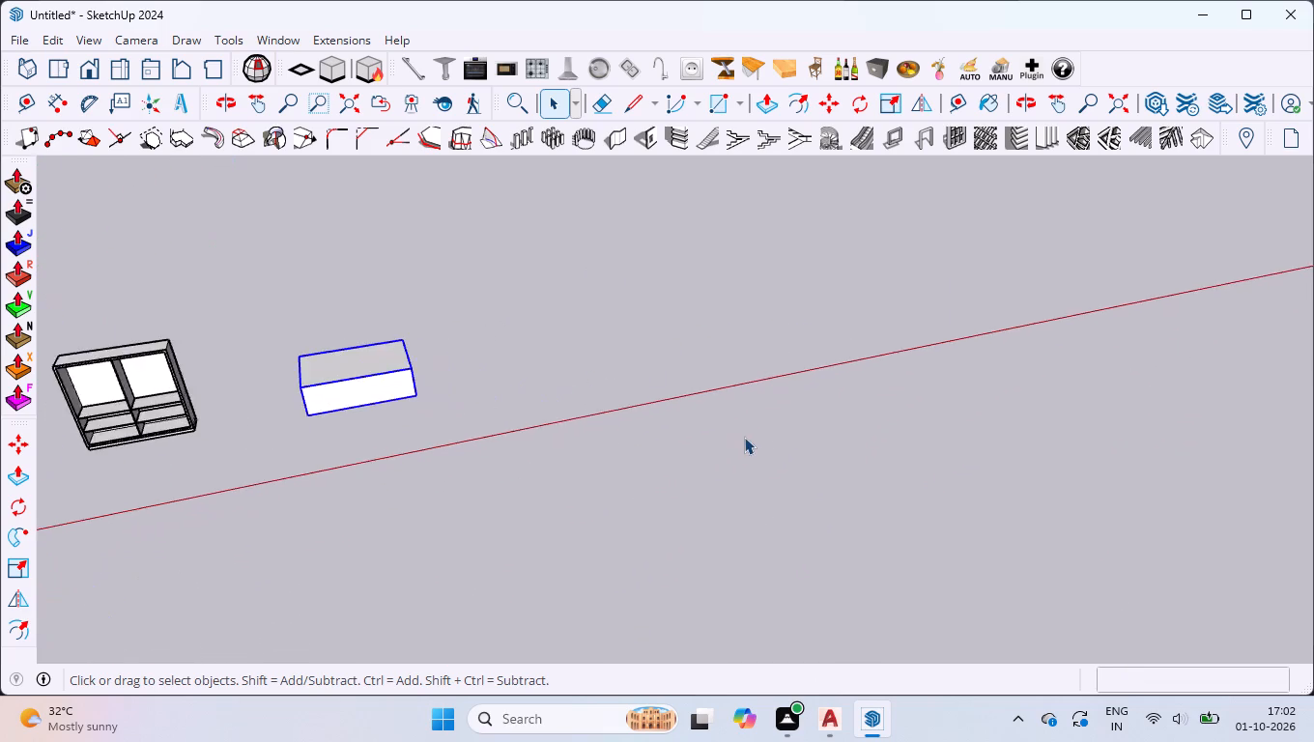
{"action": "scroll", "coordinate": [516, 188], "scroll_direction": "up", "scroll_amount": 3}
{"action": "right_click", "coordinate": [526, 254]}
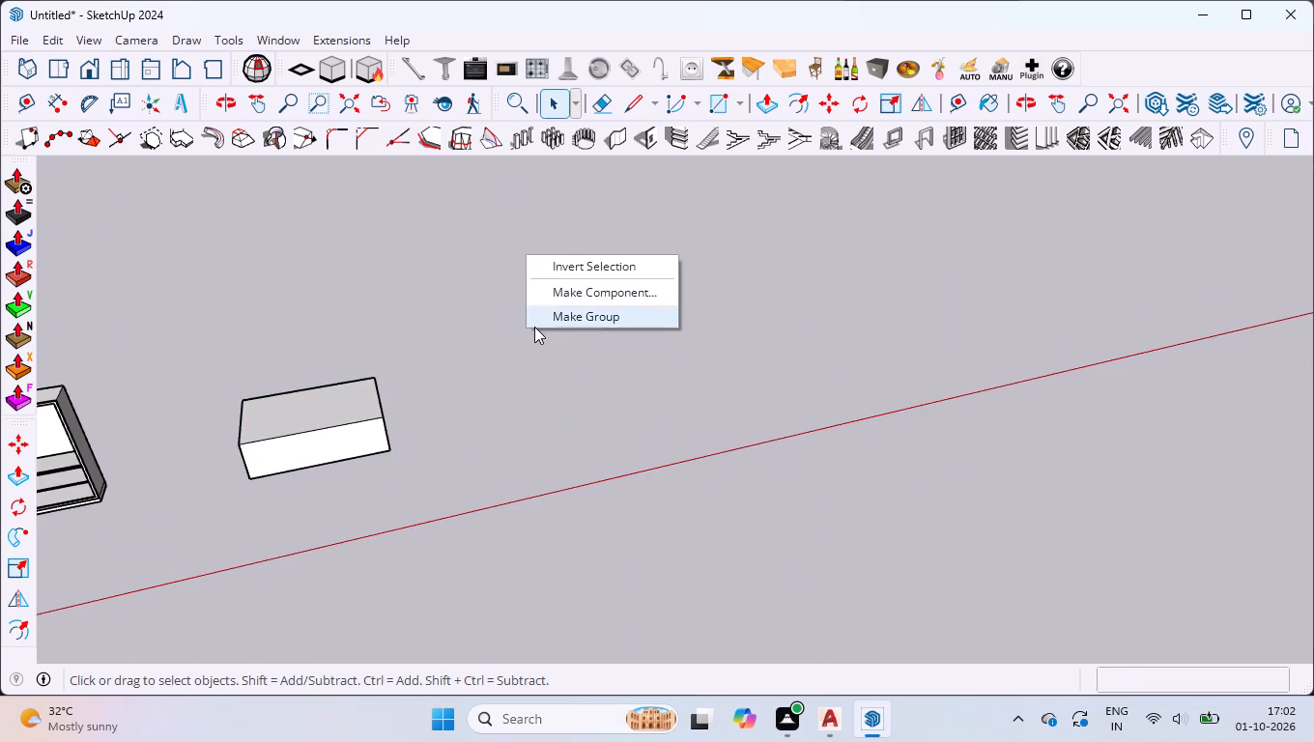
Create a new empty group, open for drawing, in the free area beside the grouped box.
{"action": "left_click", "coordinate": [548, 319]}
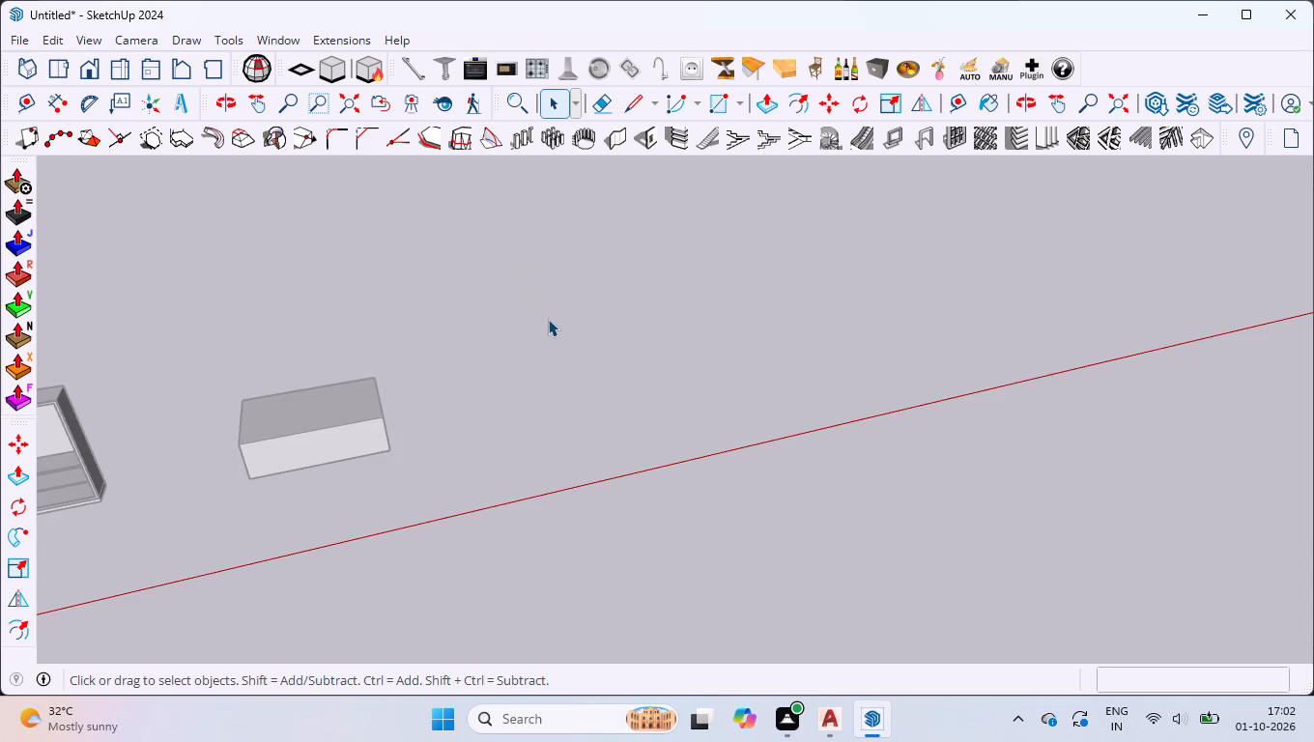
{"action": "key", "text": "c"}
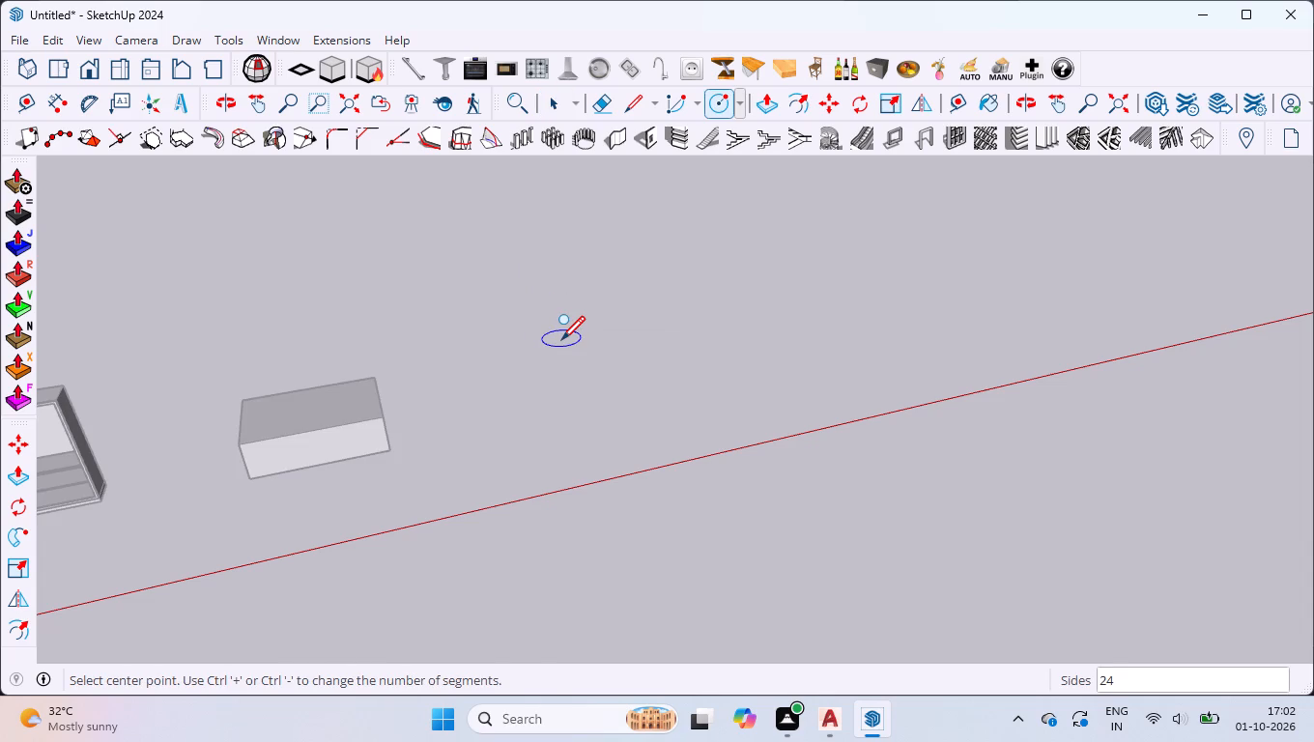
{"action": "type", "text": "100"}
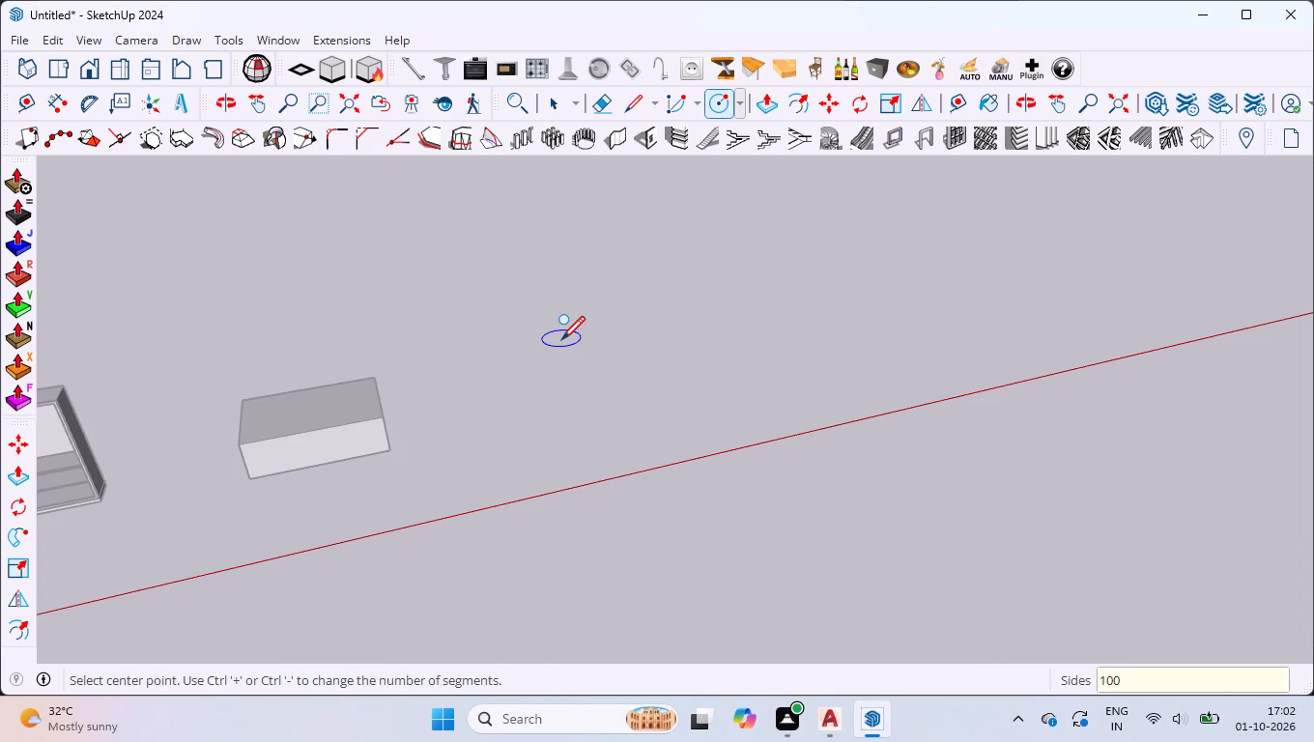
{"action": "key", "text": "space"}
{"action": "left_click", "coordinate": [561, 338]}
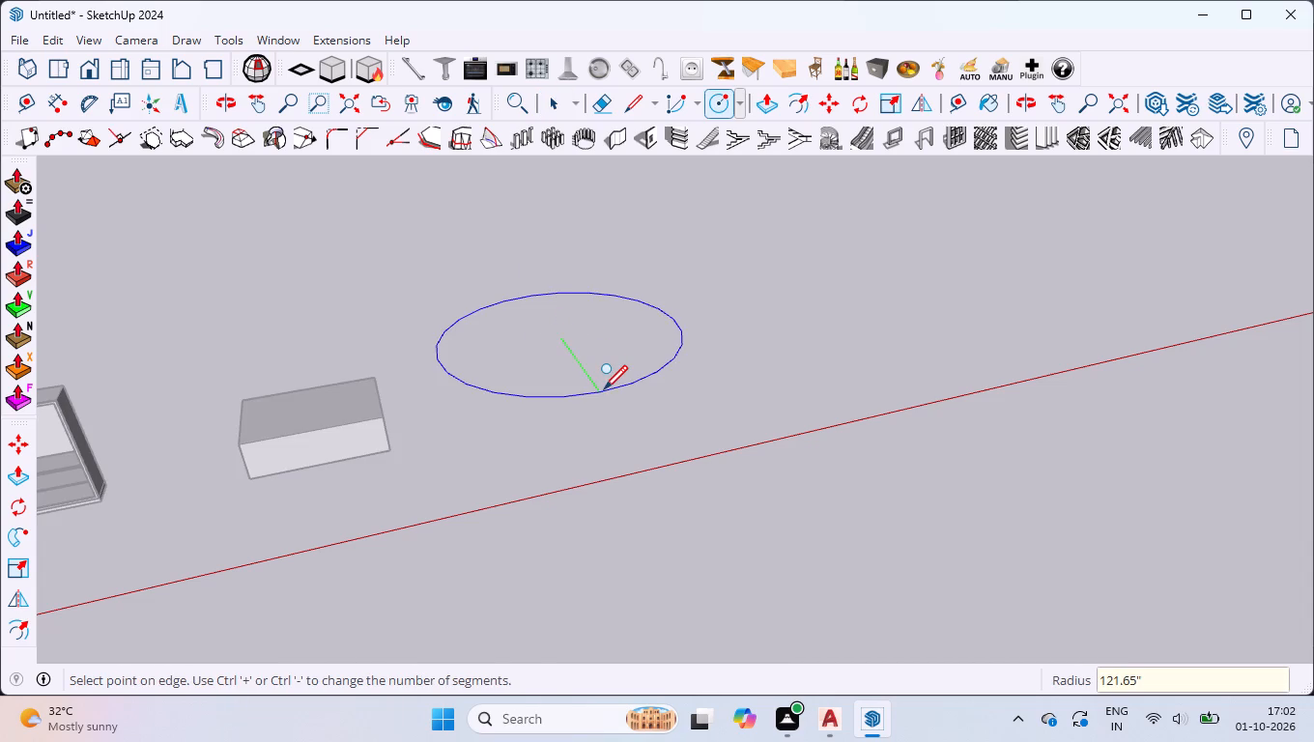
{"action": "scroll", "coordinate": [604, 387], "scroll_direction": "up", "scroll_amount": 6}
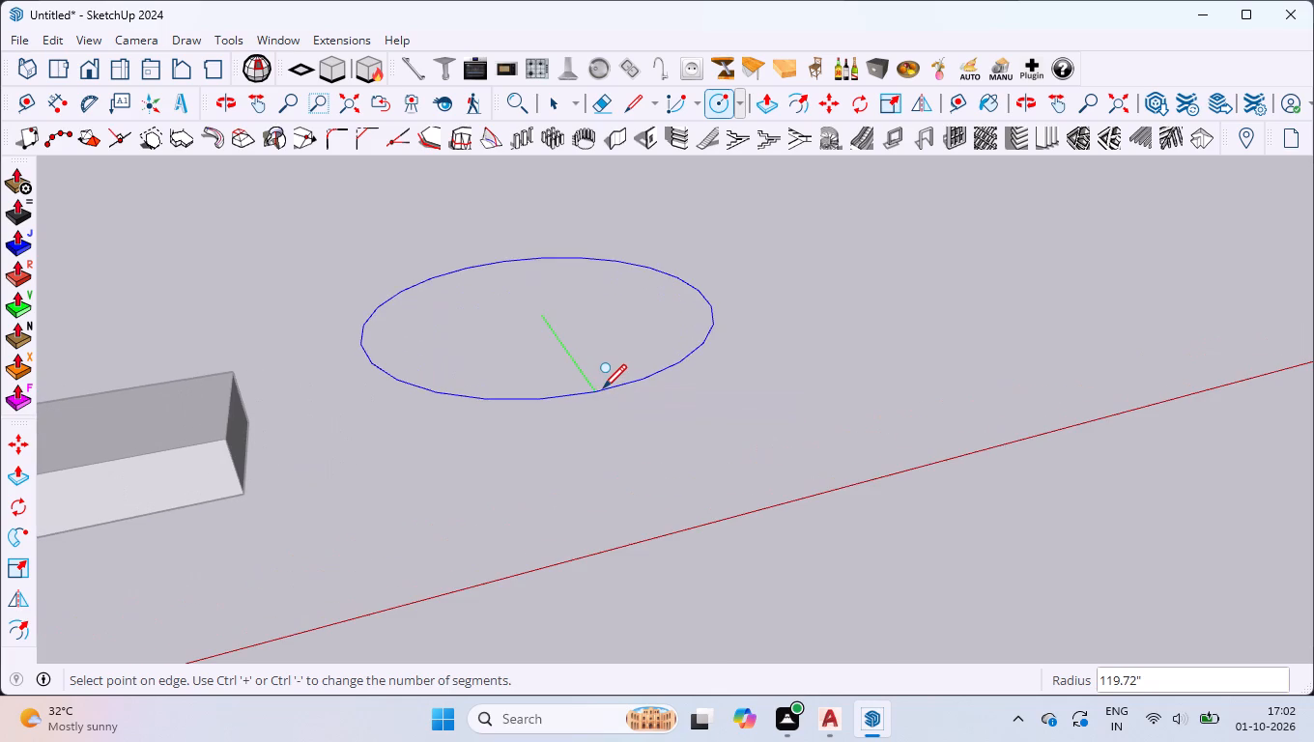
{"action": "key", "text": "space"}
Draw a 100-sided circle on the ground beside the grouped box, with a radius of about 51".
{"action": "type", "text": "C"}
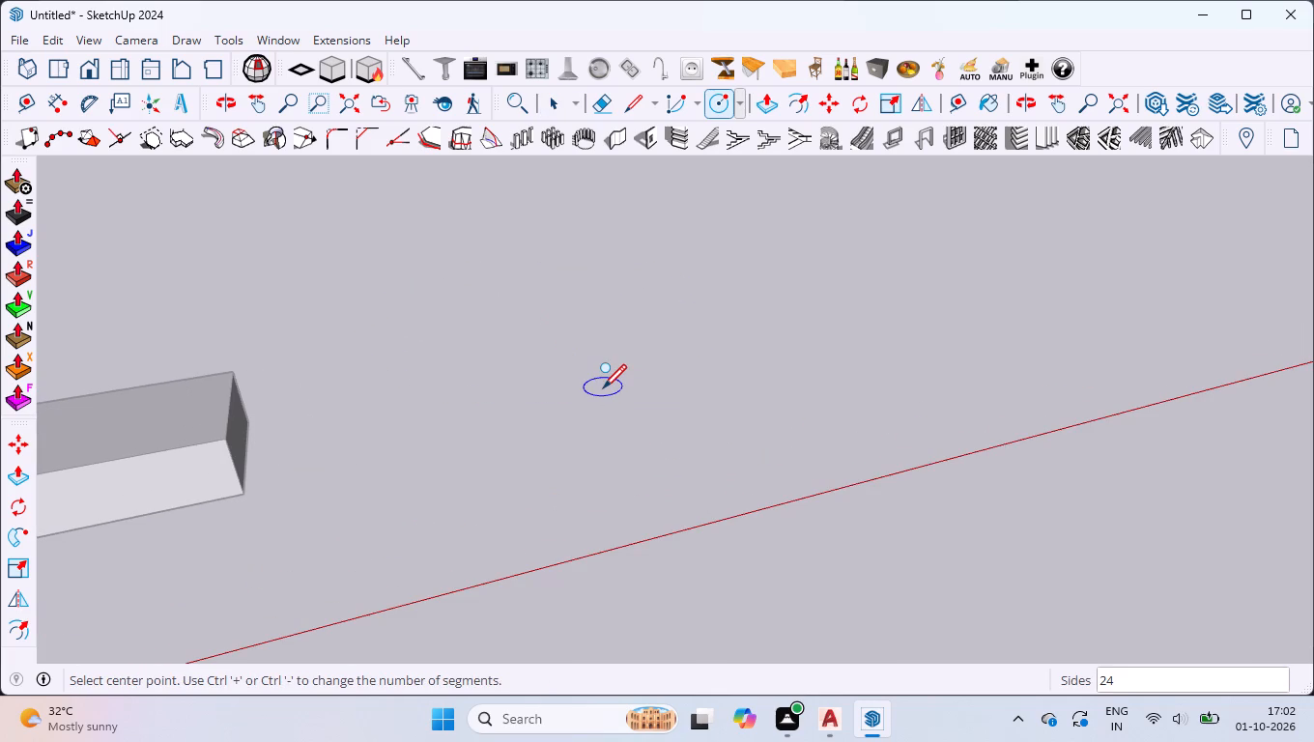
{"action": "type", "text": "100"}
{"action": "key", "text": "Return"}
{"action": "left_click_drag", "start_coordinate": [594, 354], "coordinate": [577, 337]}
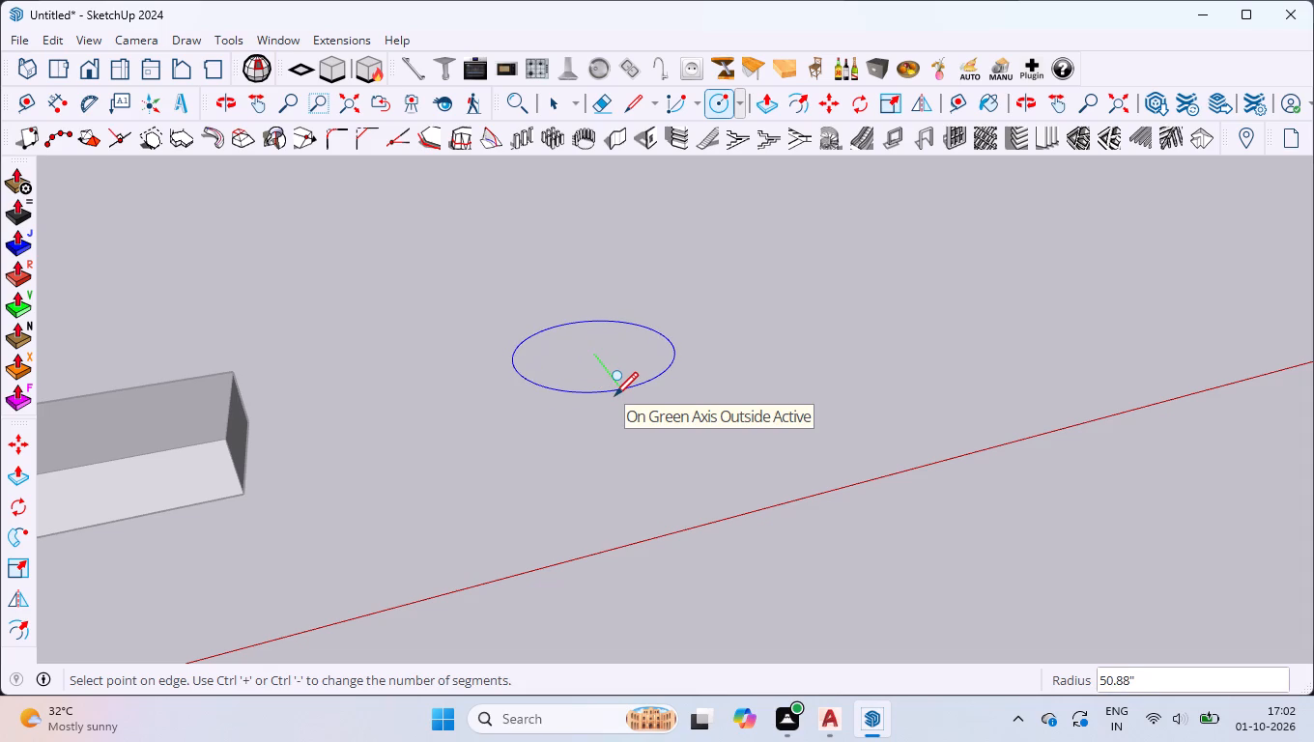
{"action": "left_click", "coordinate": [614, 394]}
Push/Pull the circle upward about 496" into a tall cylinder.
{"action": "scroll", "coordinate": [524, 313], "scroll_direction": "up", "scroll_amount": 7}
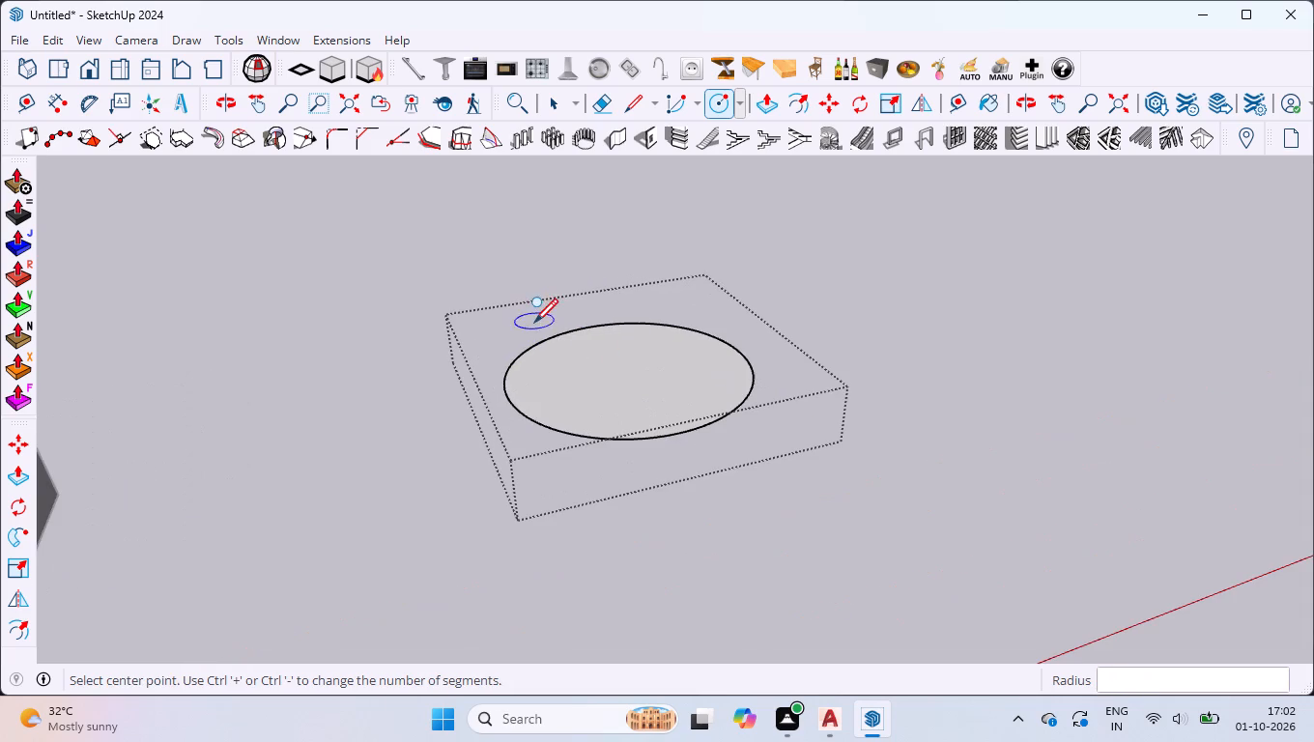
{"action": "key", "text": "p"}
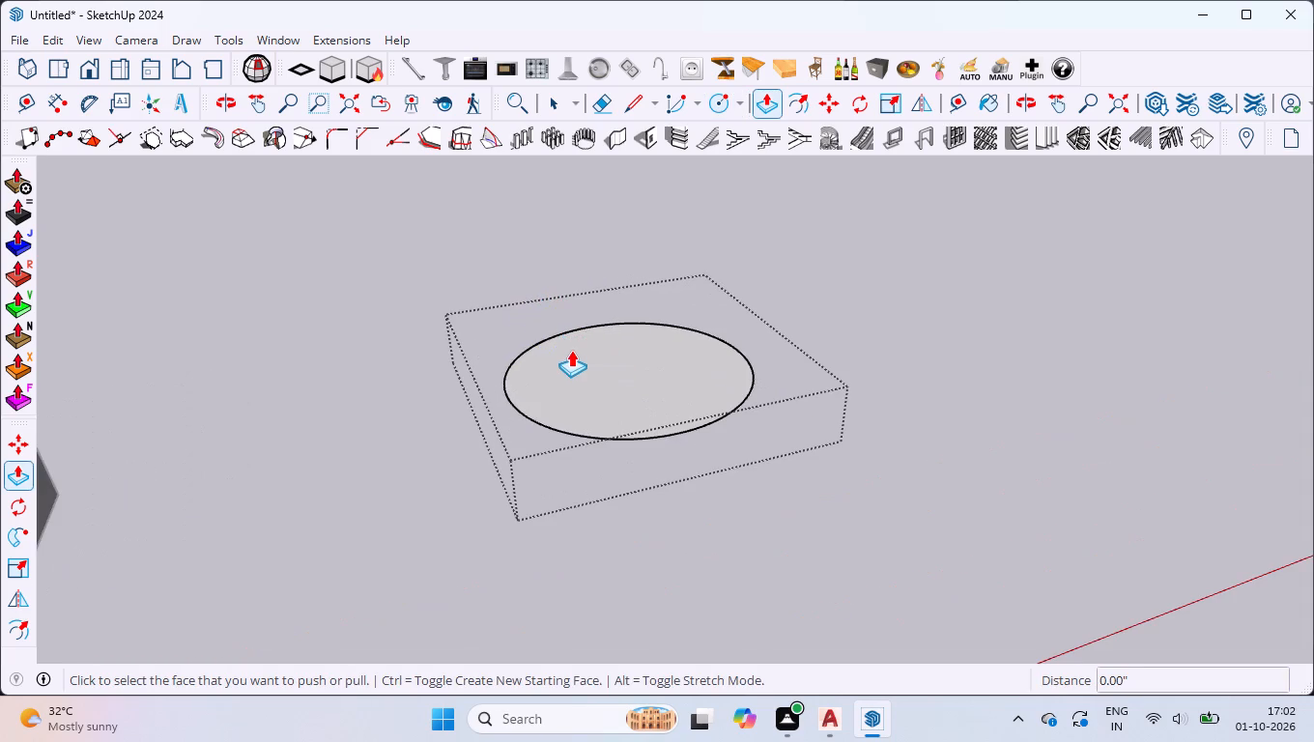
{"action": "left_click", "coordinate": [670, 401]}
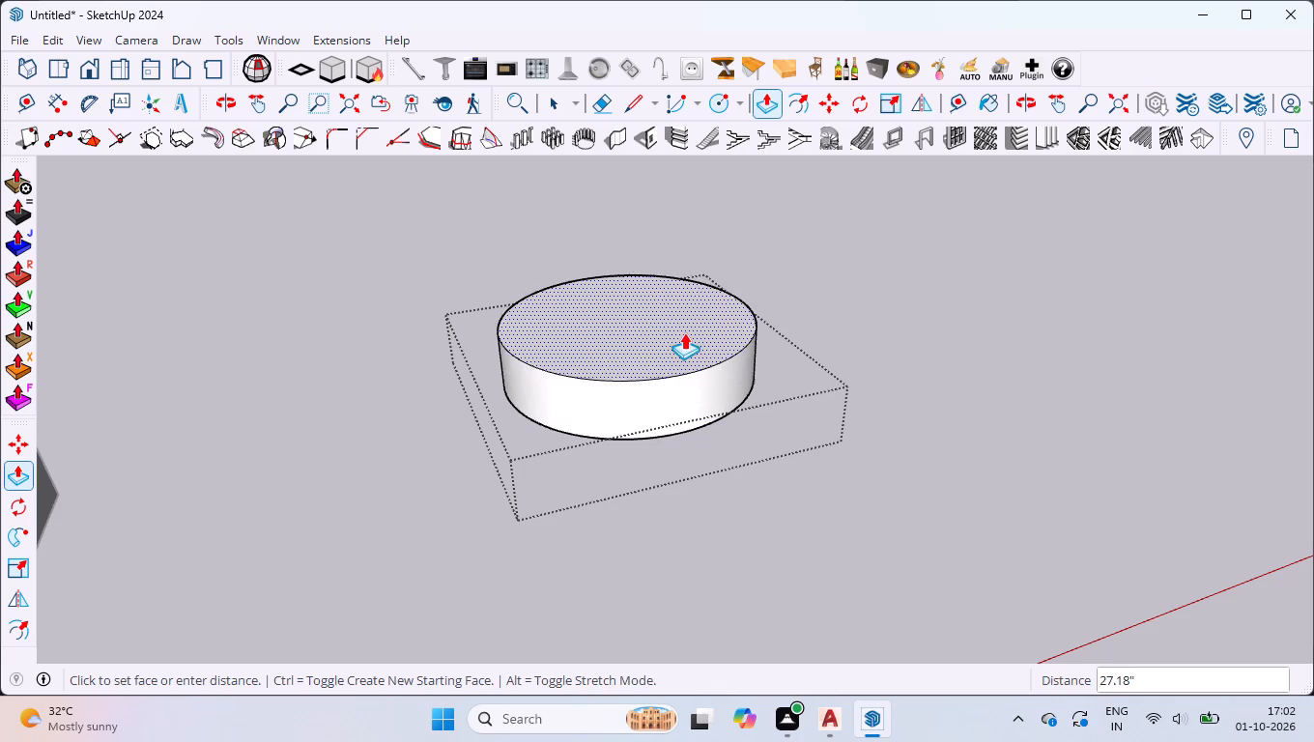
{"action": "scroll", "coordinate": [684, 329], "scroll_direction": "down", "scroll_amount": 3}
{"action": "scroll", "coordinate": [677, 466], "scroll_direction": "down", "scroll_amount": 4}
{"action": "scroll", "coordinate": [690, 578], "scroll_direction": "down", "scroll_amount": 6}
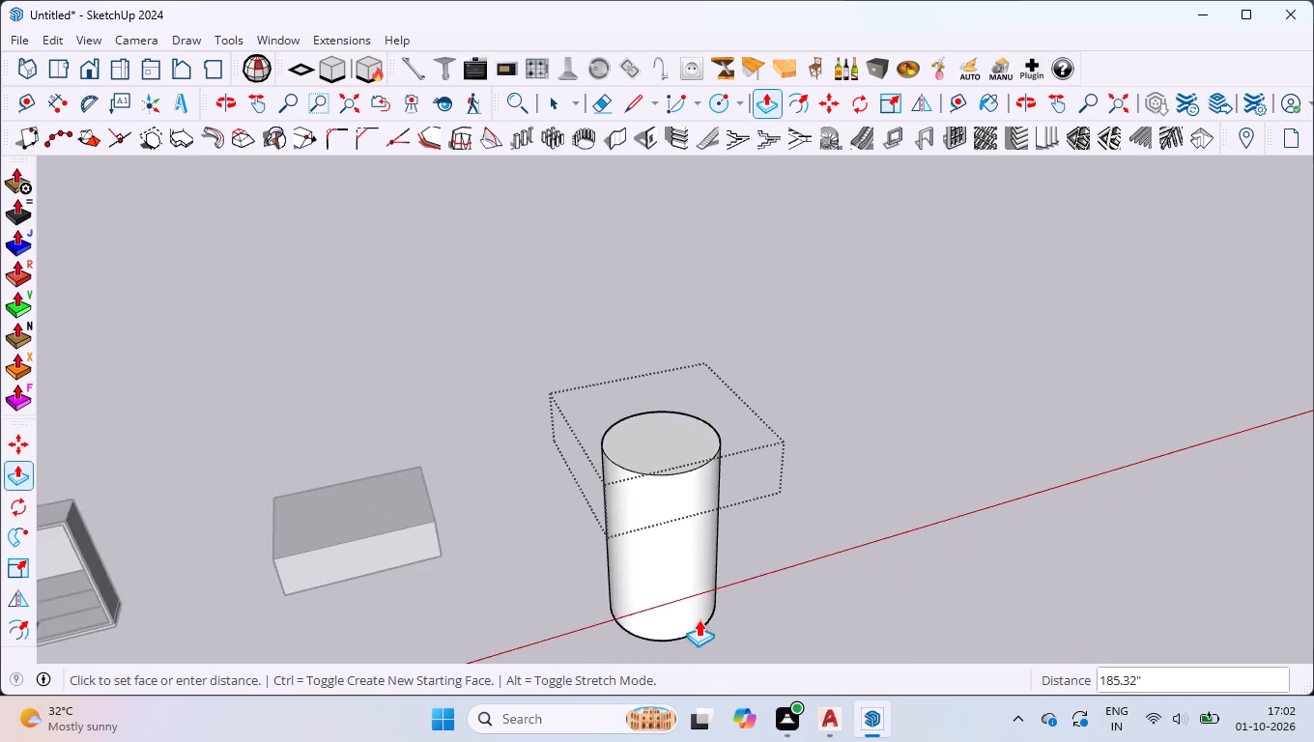
{"action": "scroll", "coordinate": [699, 619], "scroll_direction": "down", "scroll_amount": 8}
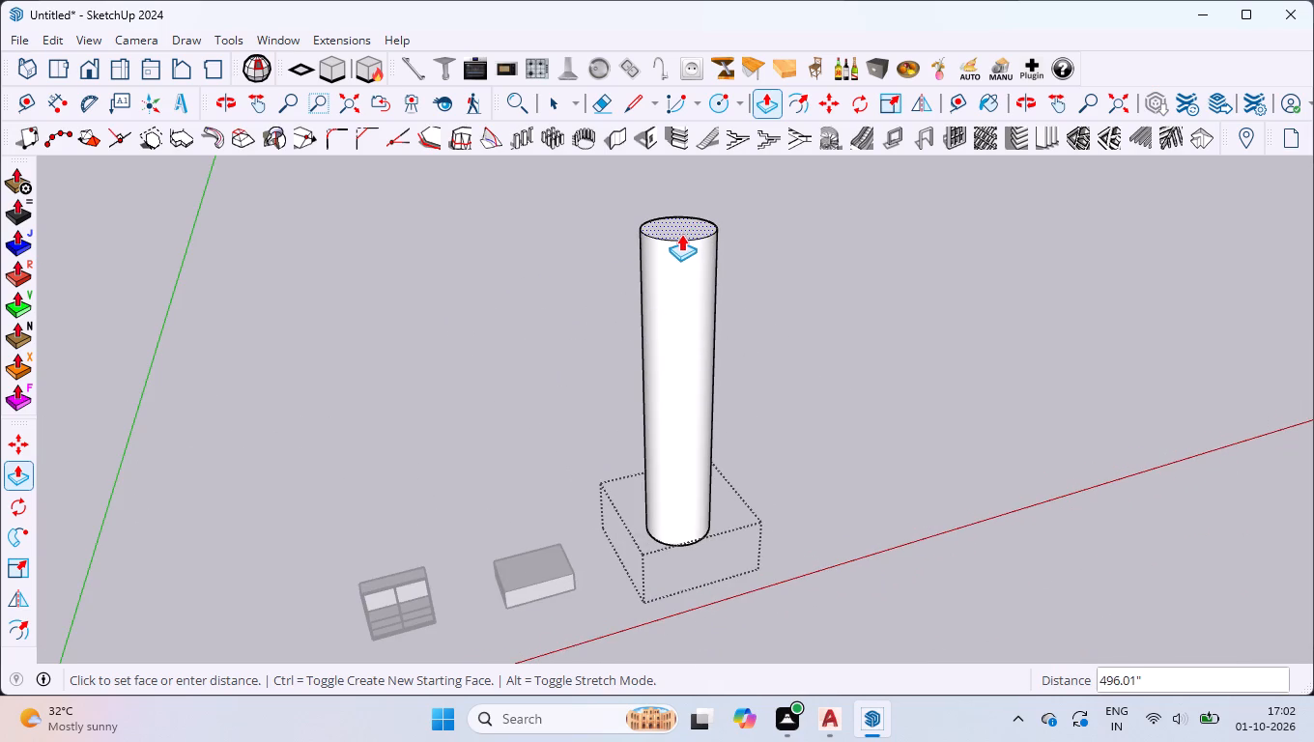
{"action": "left_click", "coordinate": [680, 234]}
Draw a vertical line down the cylinder's side from its top rim to its bottom rim.
{"action": "key", "text": "l"}
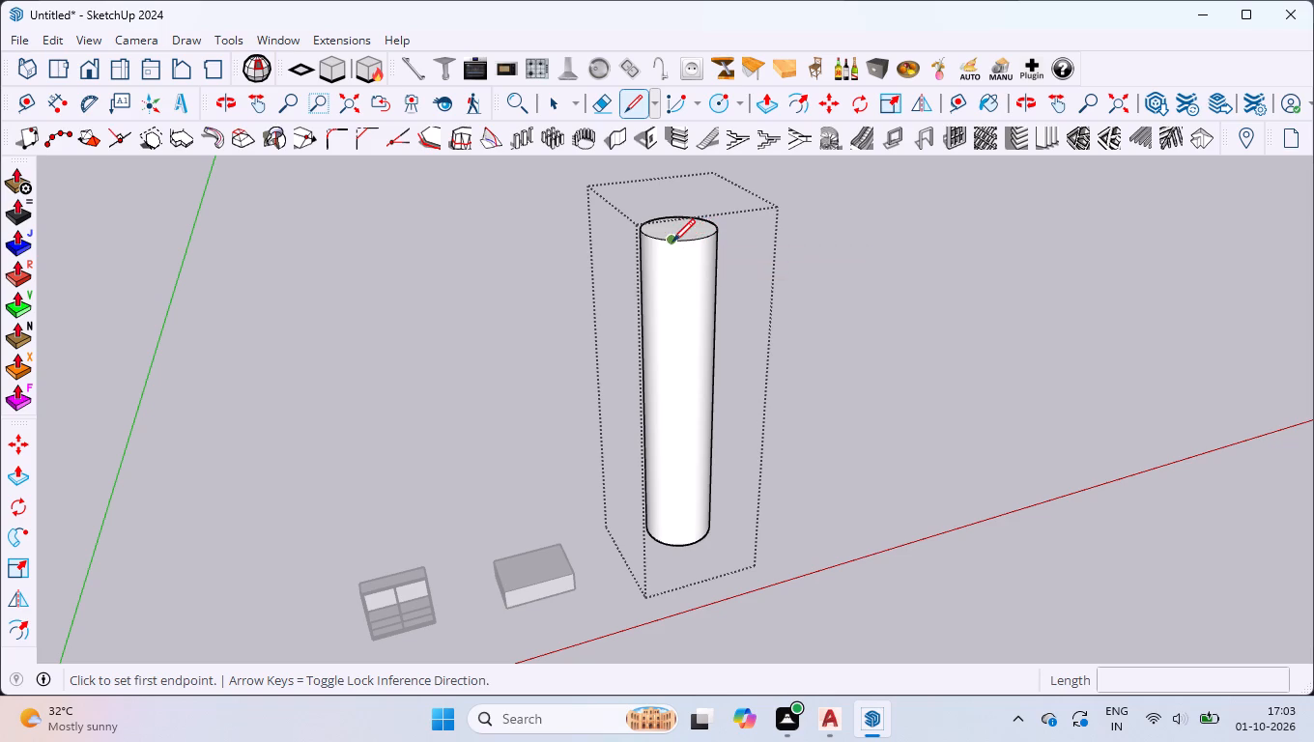
{"action": "left_click", "coordinate": [686, 242]}
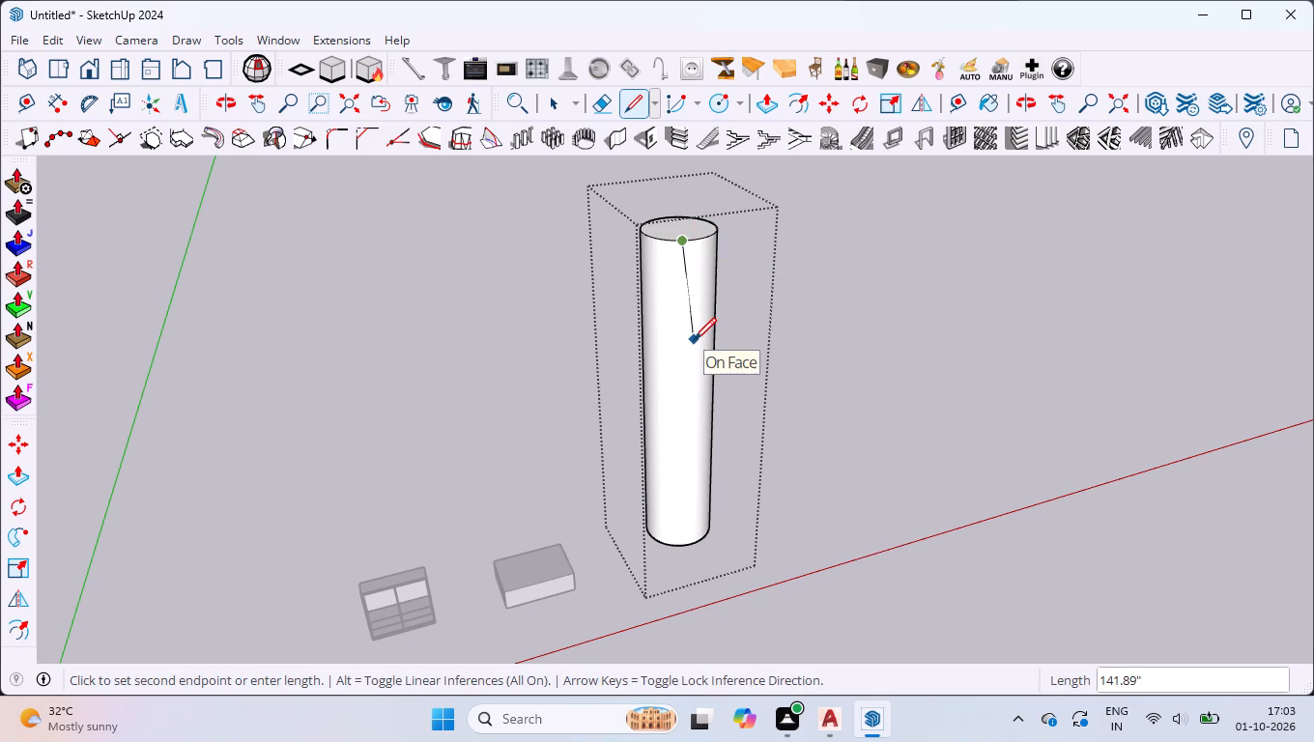
{"action": "key", "text": "Up"}
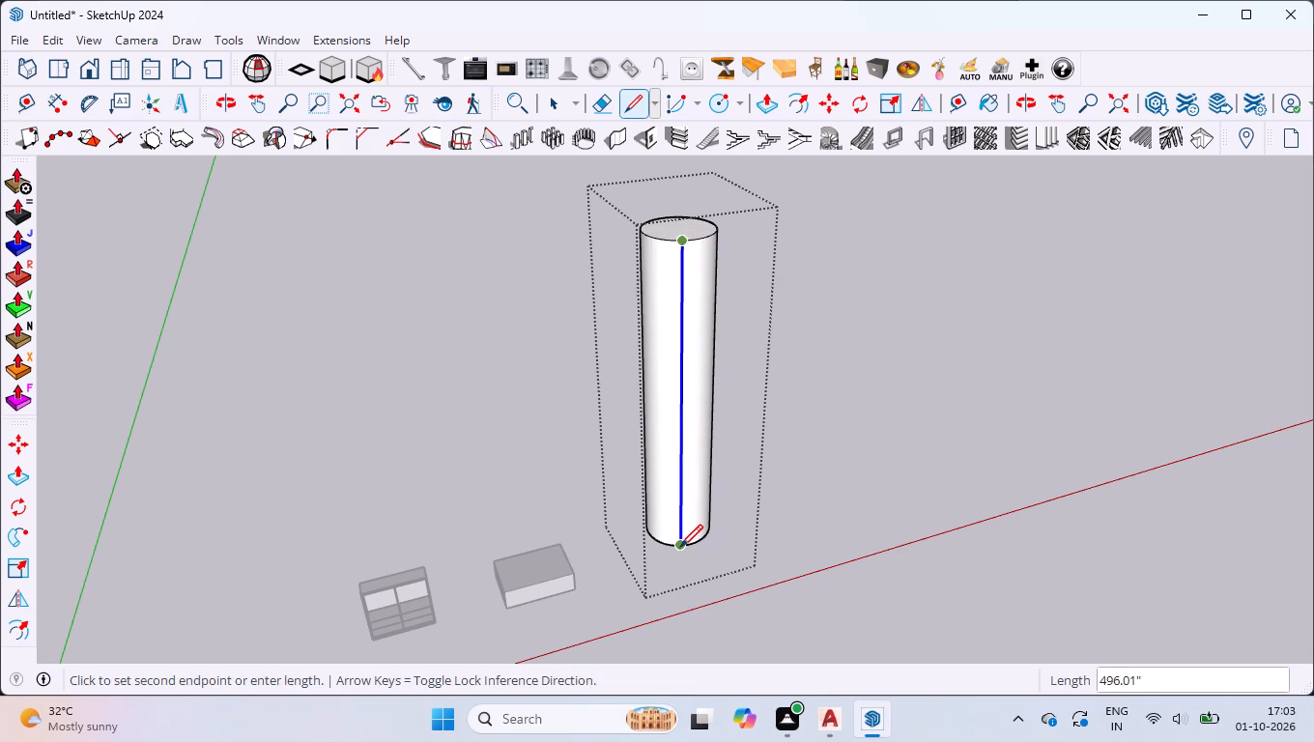
{"action": "left_click", "coordinate": [680, 547]}
{"action": "key", "text": "space"}
Examine the lower end of the cylinder around the vertical line on its side.
{"action": "scroll", "coordinate": [658, 517], "scroll_direction": "down", "scroll_amount": 2}
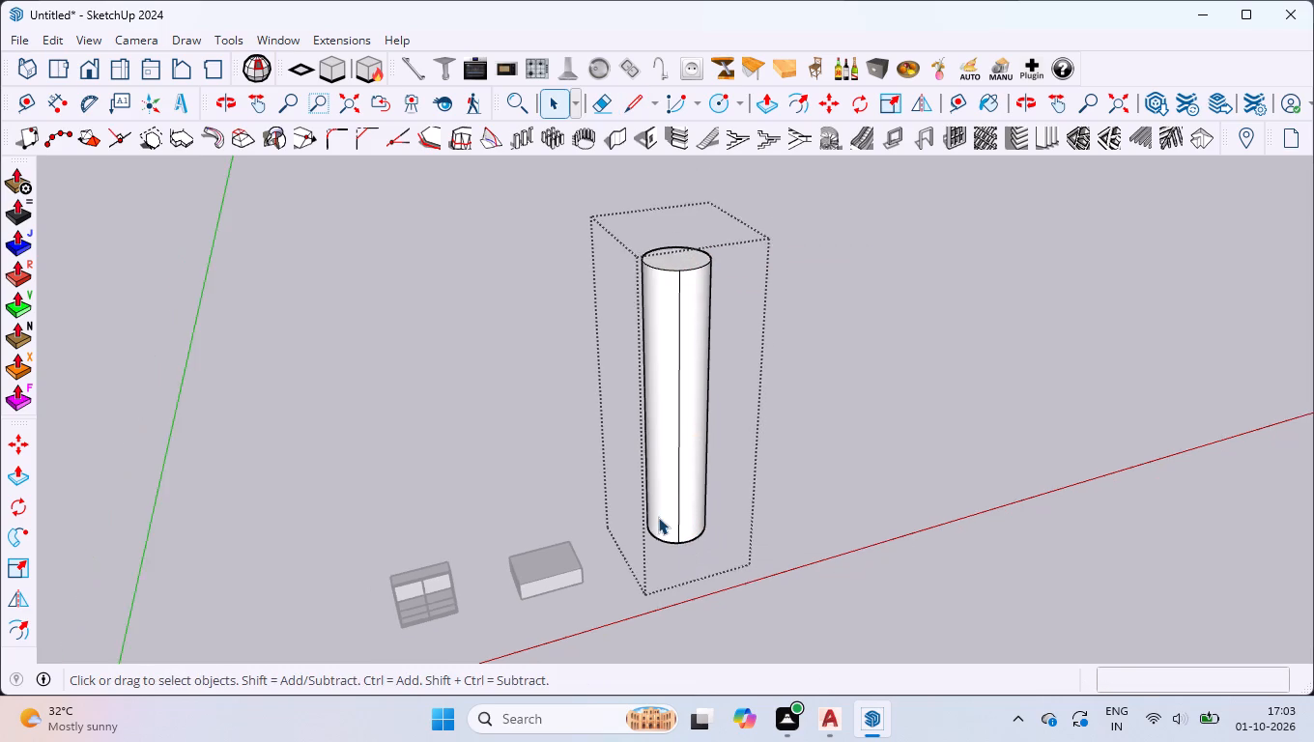
{"action": "middle_click_drag", "start_coordinate": [668, 537], "coordinate": [825, 606]}
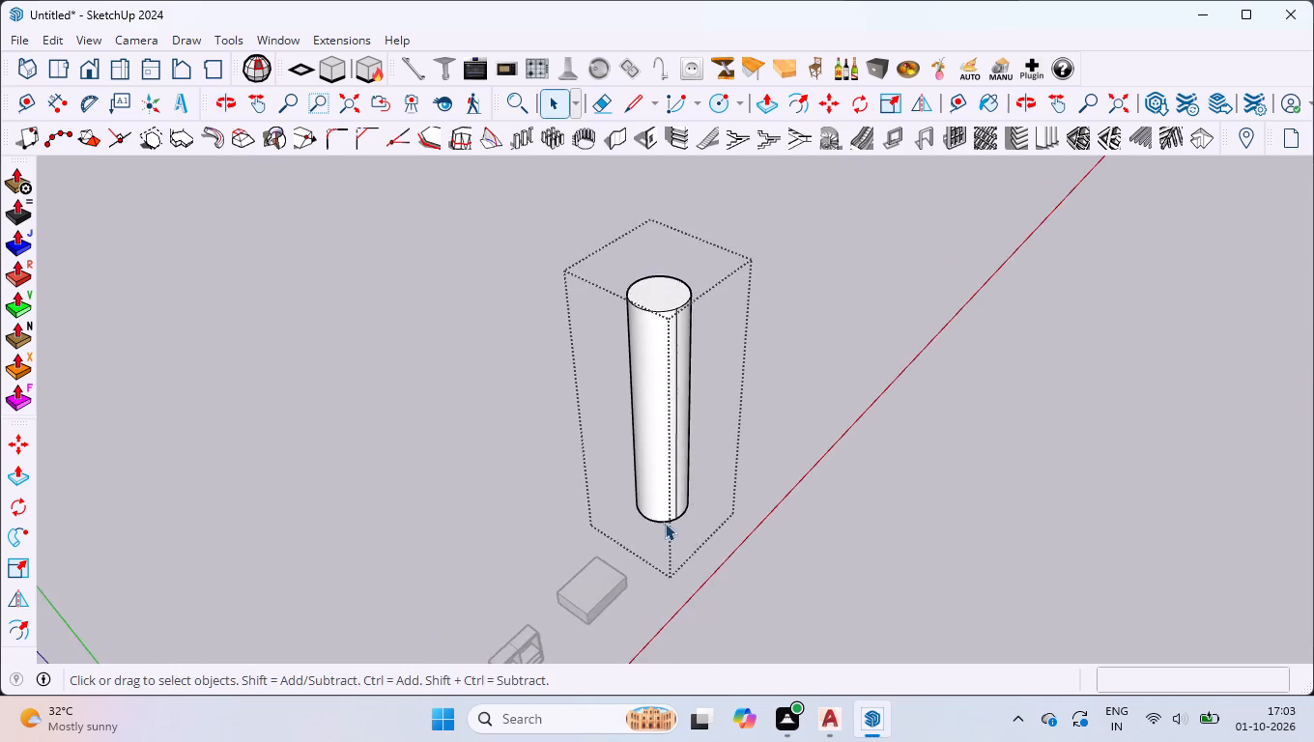
{"action": "scroll", "coordinate": [665, 523], "scroll_direction": "up", "scroll_amount": 12}
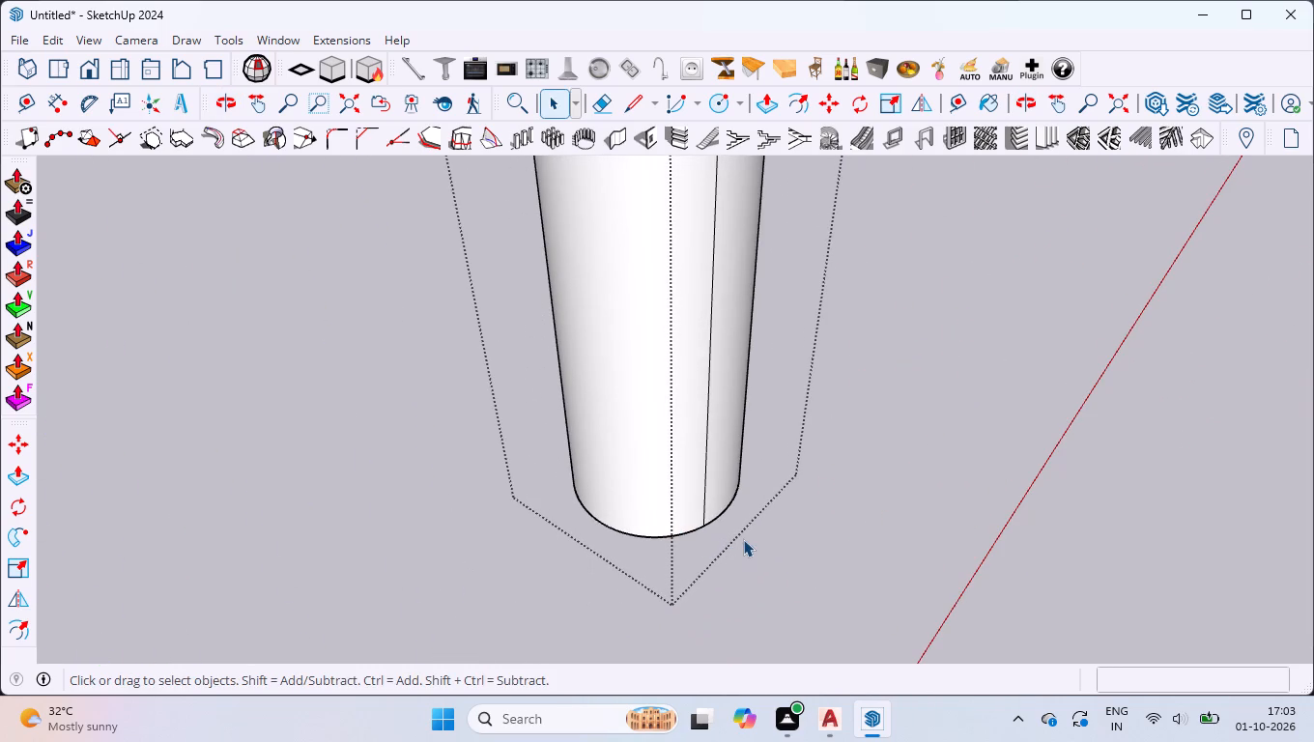
{"action": "scroll", "coordinate": [699, 509], "scroll_direction": "up", "scroll_amount": 4}
{"action": "middle_click_drag", "start_coordinate": [700, 519], "coordinate": [821, 530]}
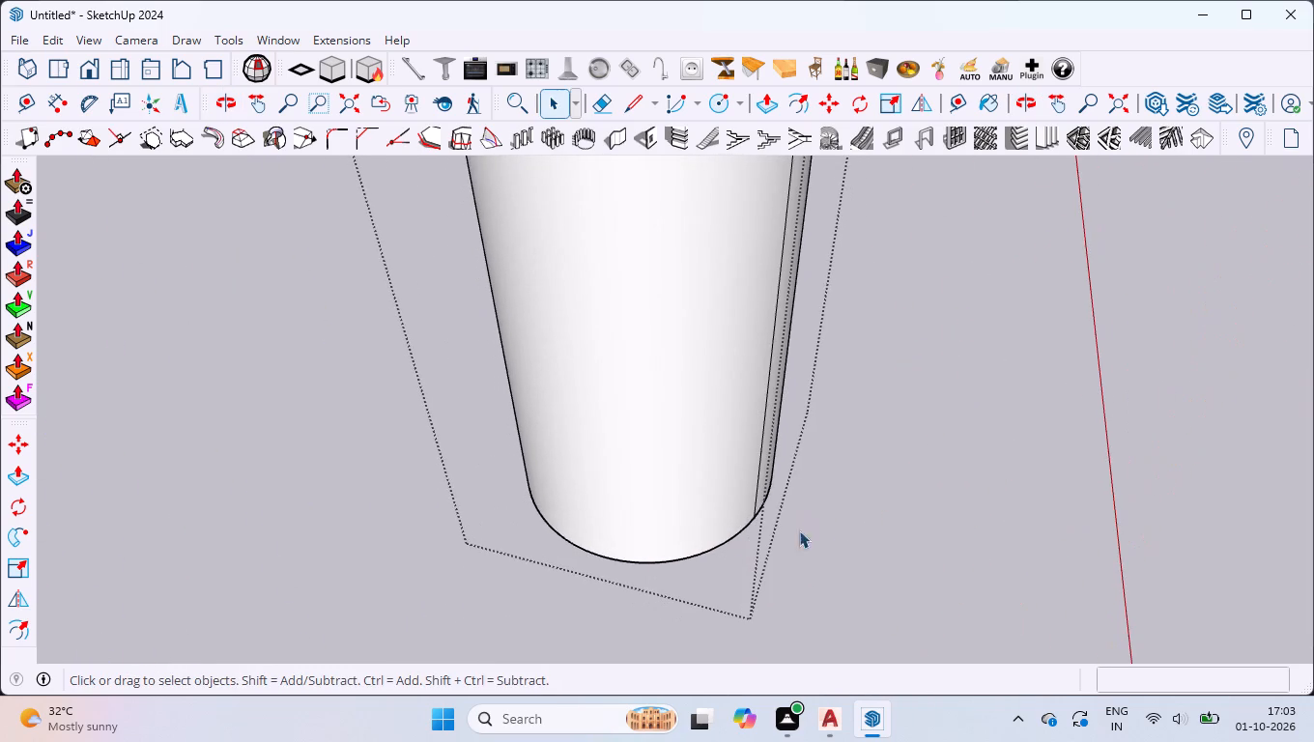
{"action": "scroll", "coordinate": [731, 533], "scroll_direction": "up", "scroll_amount": 3}
{"action": "scroll", "coordinate": [742, 505], "scroll_direction": "down", "scroll_amount": 3}
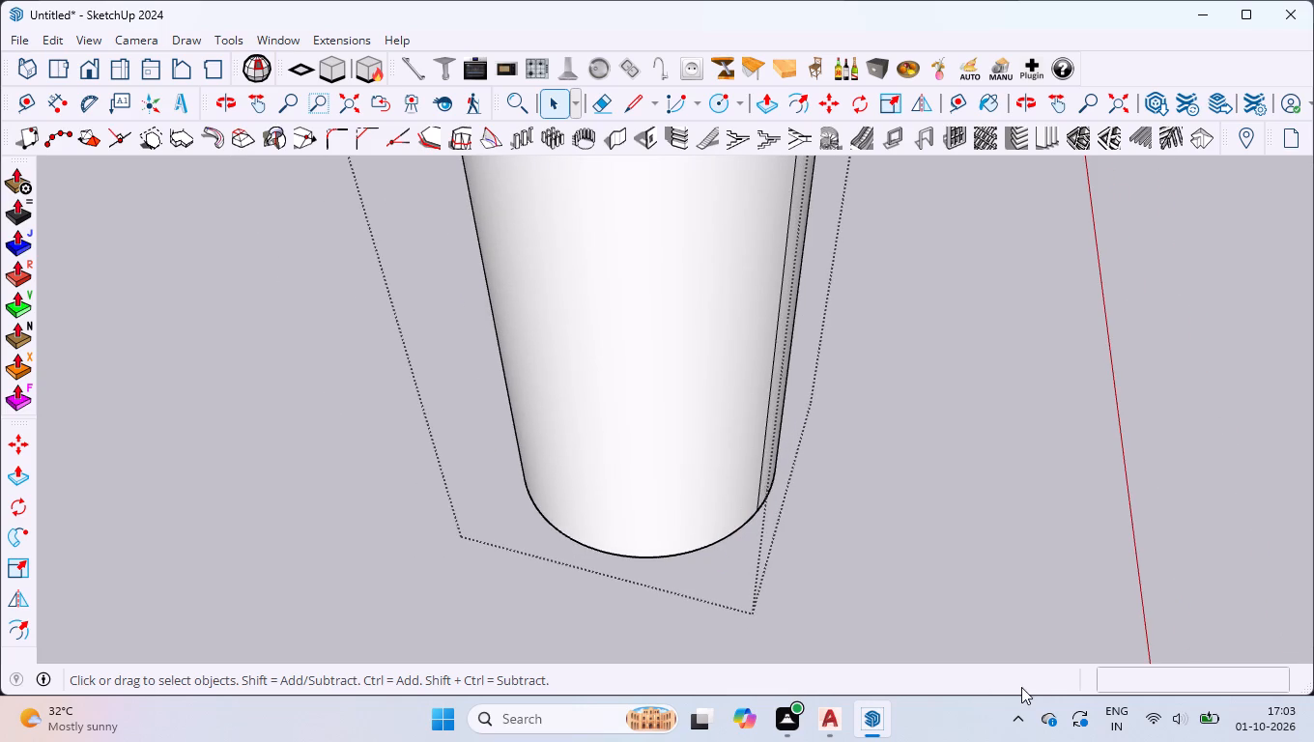
{"action": "scroll", "coordinate": [1021, 687], "scroll_direction": "down", "scroll_amount": 4}
{"action": "scroll", "coordinate": [794, 470], "scroll_direction": "down", "scroll_amount": 4}
{"action": "middle_click_drag", "start_coordinate": [754, 532], "coordinate": [667, 547]}
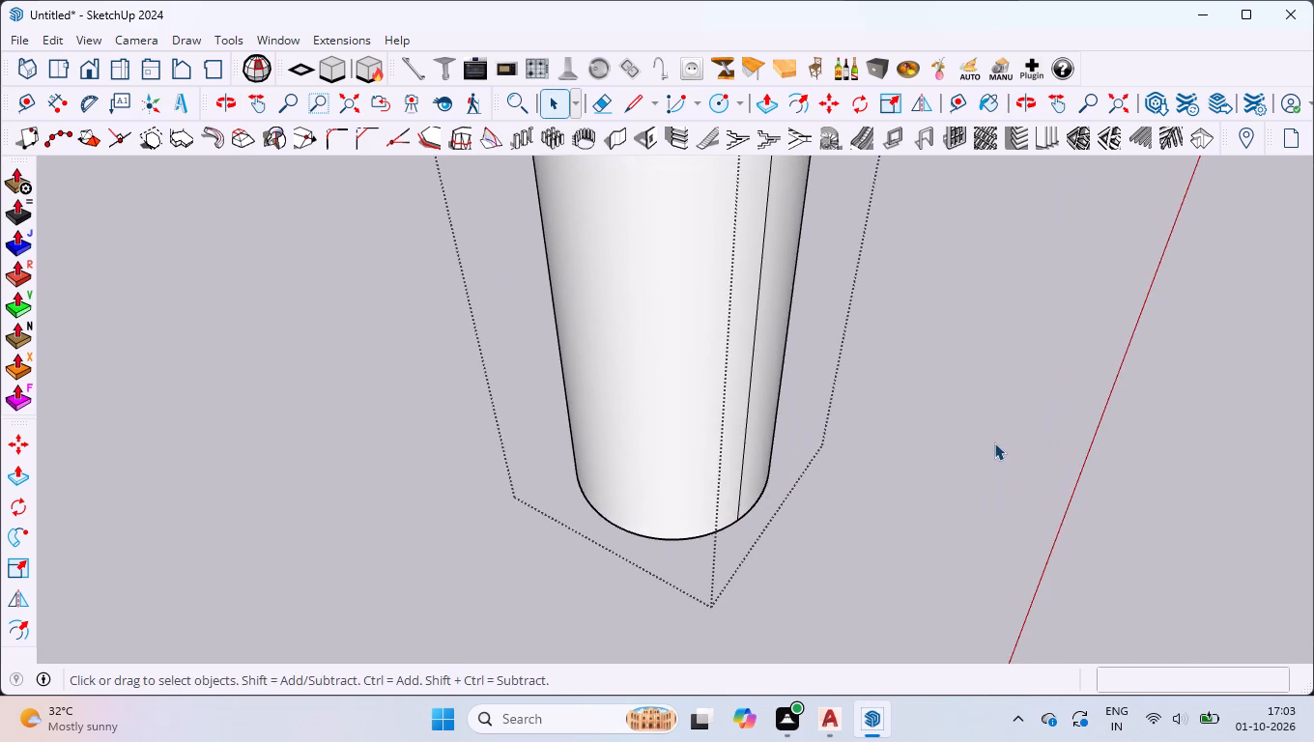
Draw a 3' by 1' rectangle on the ground between the cylinder and the red axis.
{"action": "scroll", "coordinate": [992, 440], "scroll_direction": "up", "scroll_amount": 1}
{"action": "key", "text": "r"}
{"action": "left_click", "coordinate": [991, 438]}
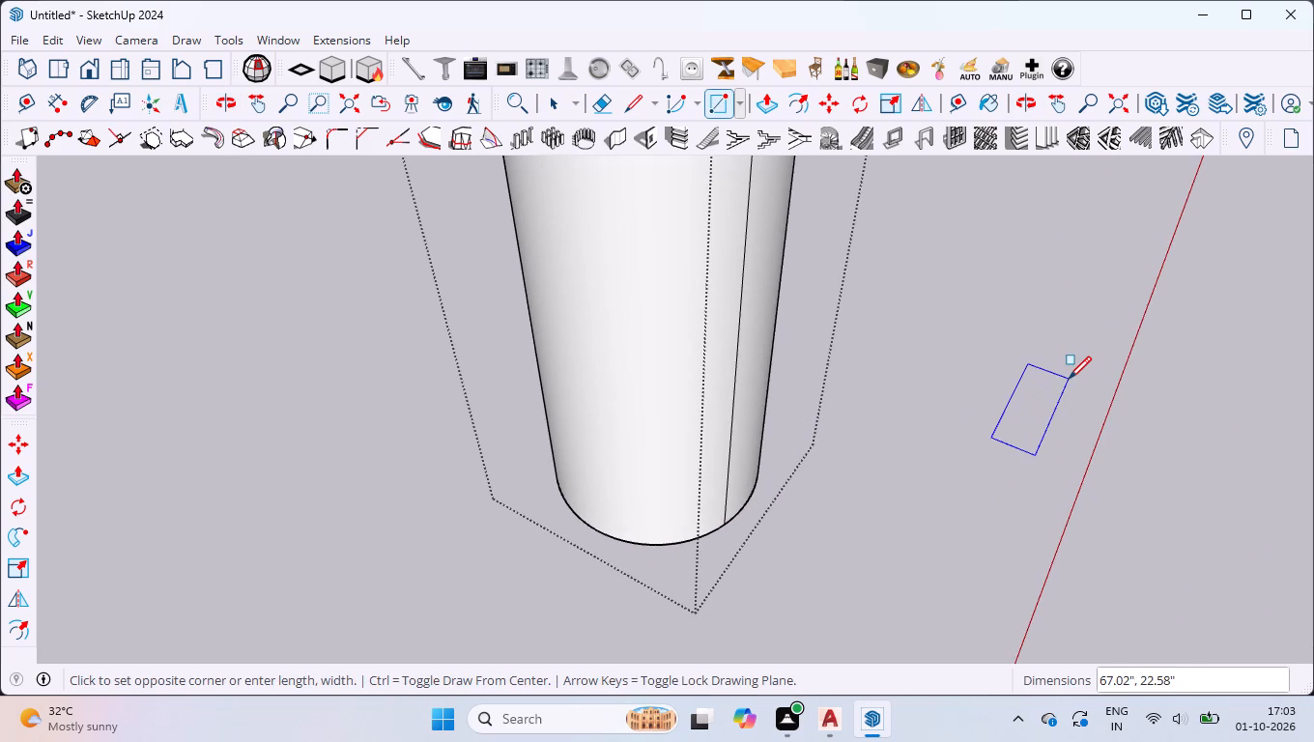
{"action": "type", "text": "3'"}
{"action": "key", "text": "comma"}
{"action": "type", "text": "1'"}
{"action": "key", "text": "Return"}
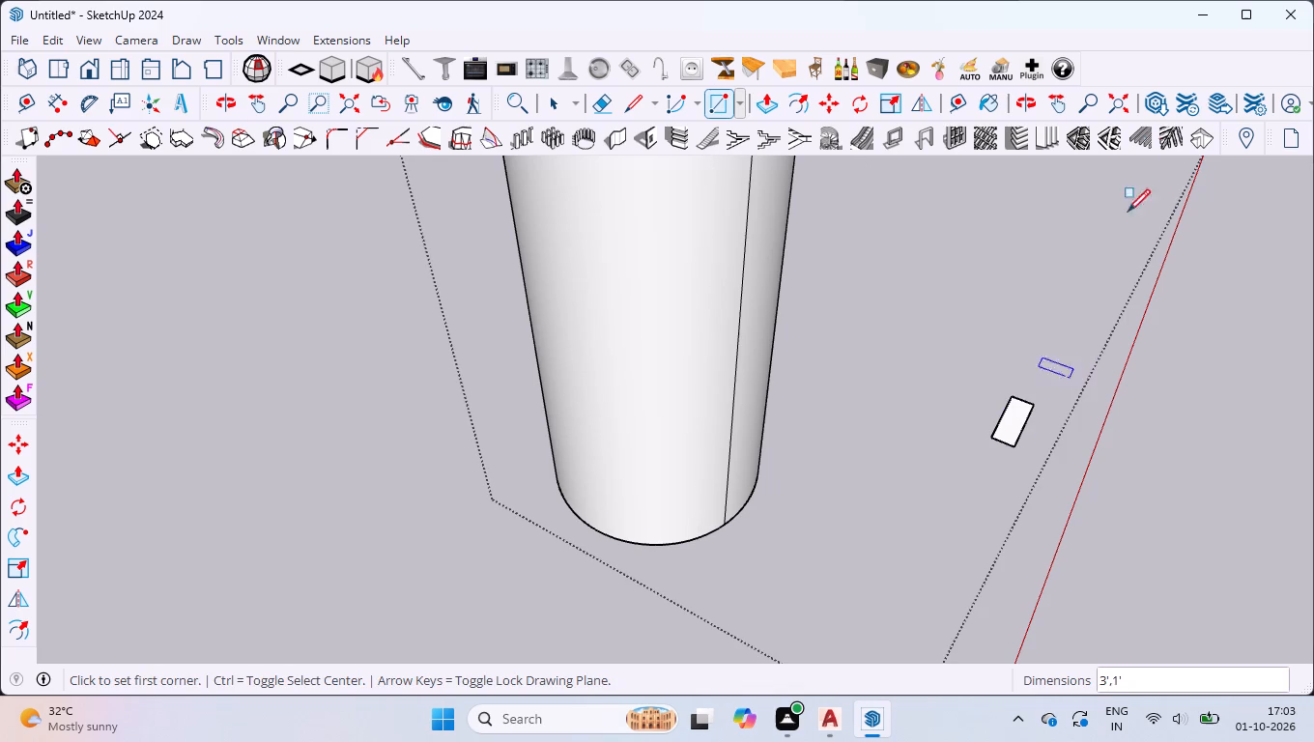
Push/Pull the 3' by 1' rectangle upward 6" into a box.
{"action": "scroll", "coordinate": [1040, 424], "scroll_direction": "up", "scroll_amount": 17}
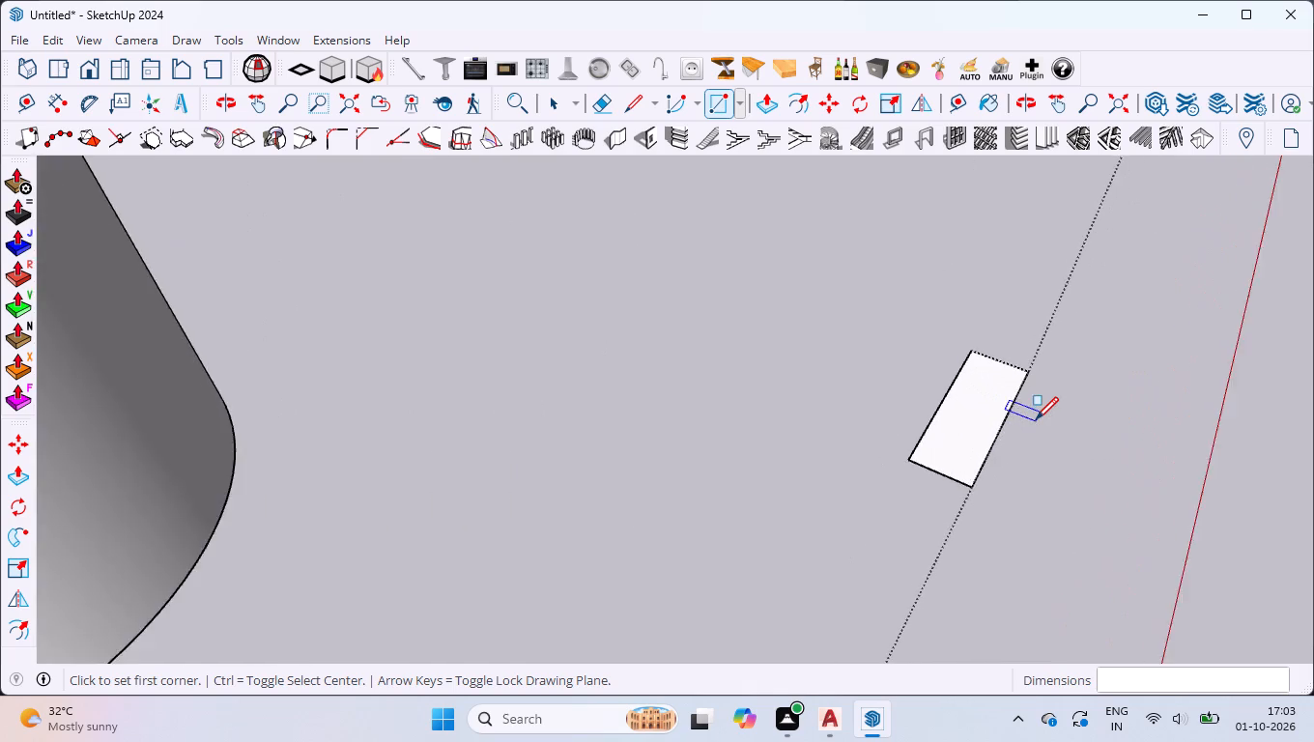
{"action": "scroll", "coordinate": [1036, 419], "scroll_direction": "up", "scroll_amount": 4}
{"action": "key", "text": "space"}
{"action": "left_click", "coordinate": [939, 391]}
{"action": "double_click", "coordinate": [939, 391]}
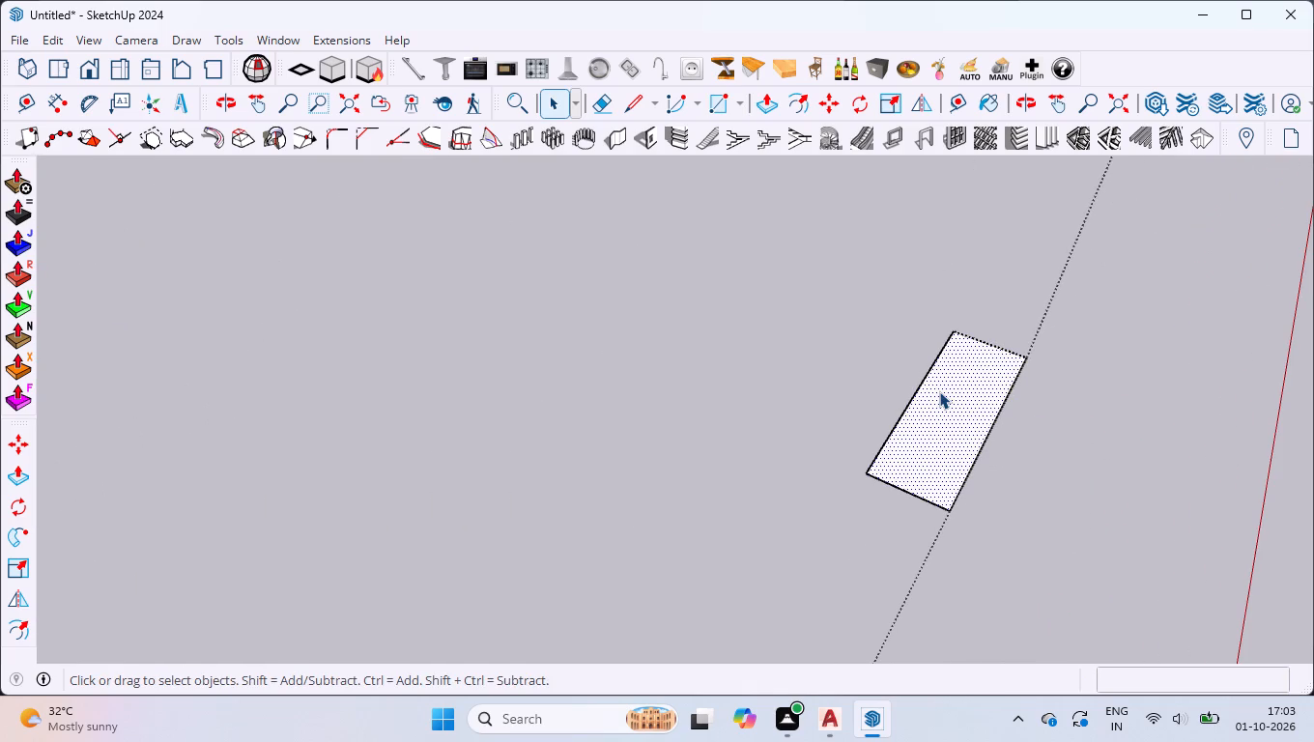
{"action": "key", "text": "p"}
{"action": "left_click", "coordinate": [939, 390]}
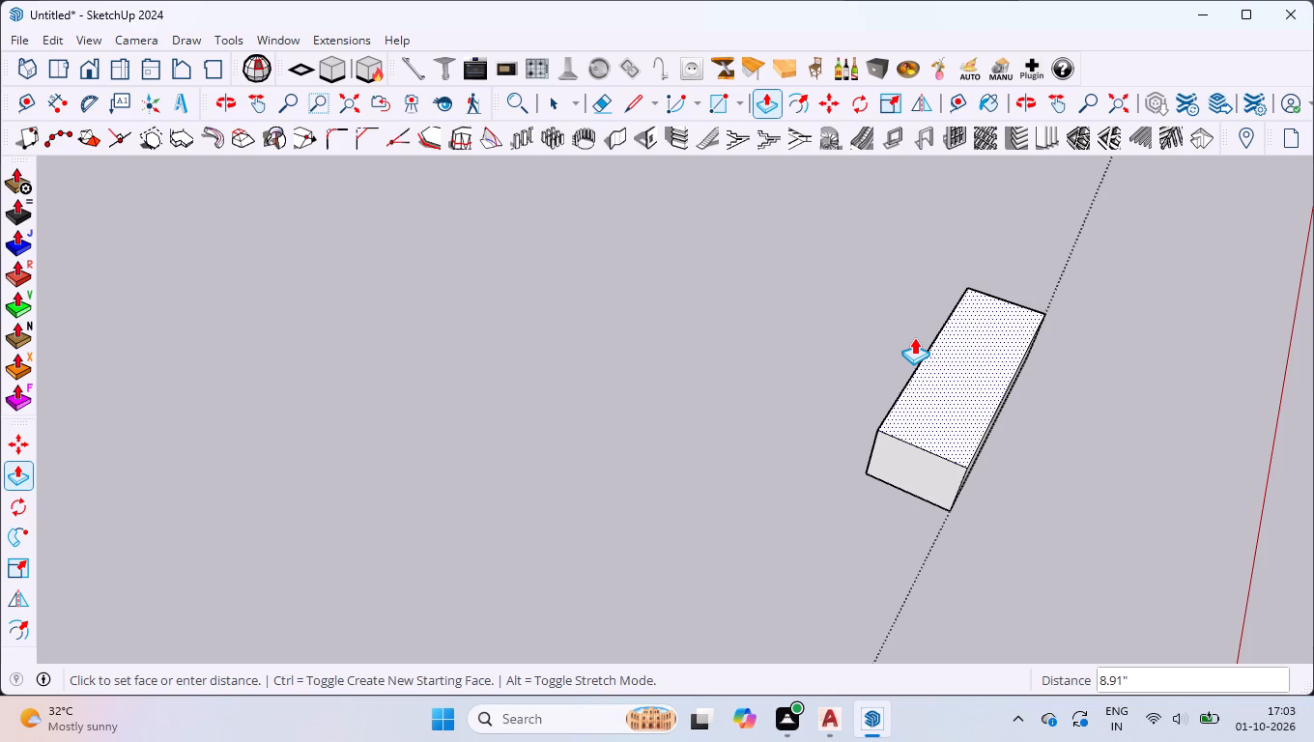
{"action": "type", "text": "6\""}
{"action": "key", "text": "space"}
{"action": "key", "text": "space"}
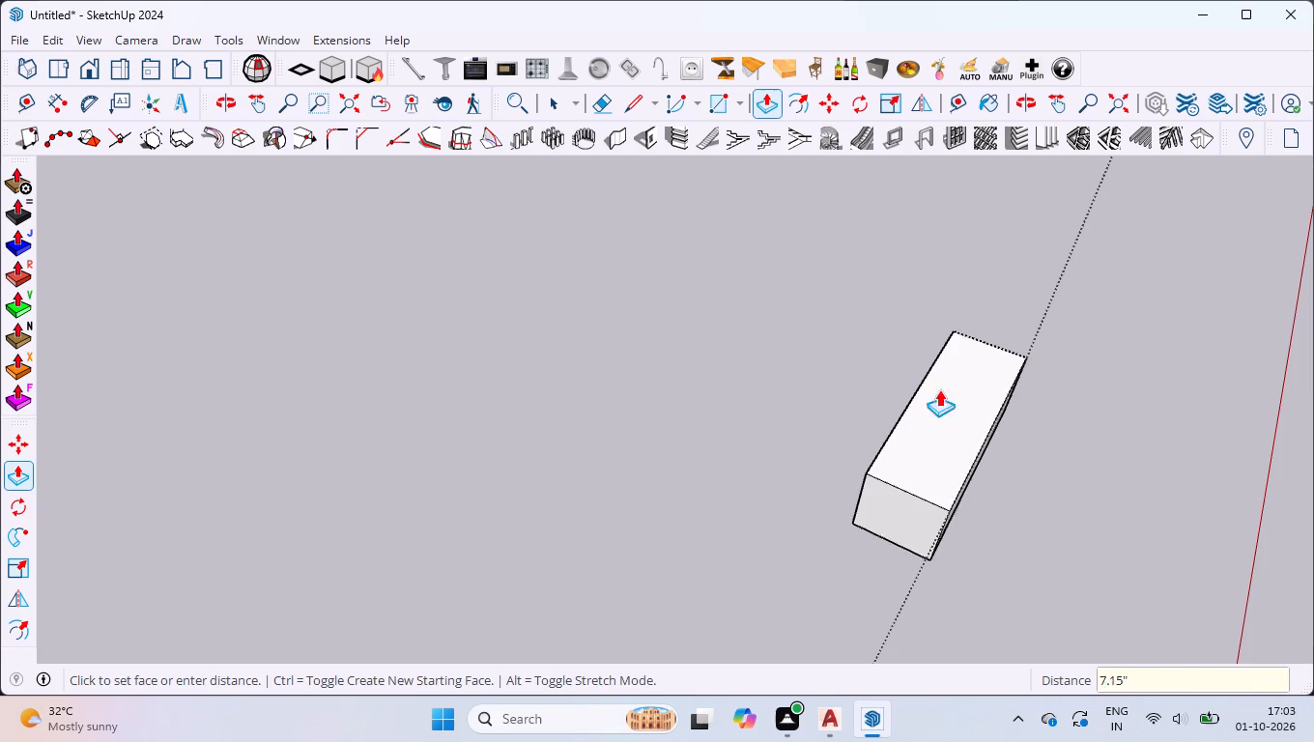
{"action": "type", "text": "6\""}
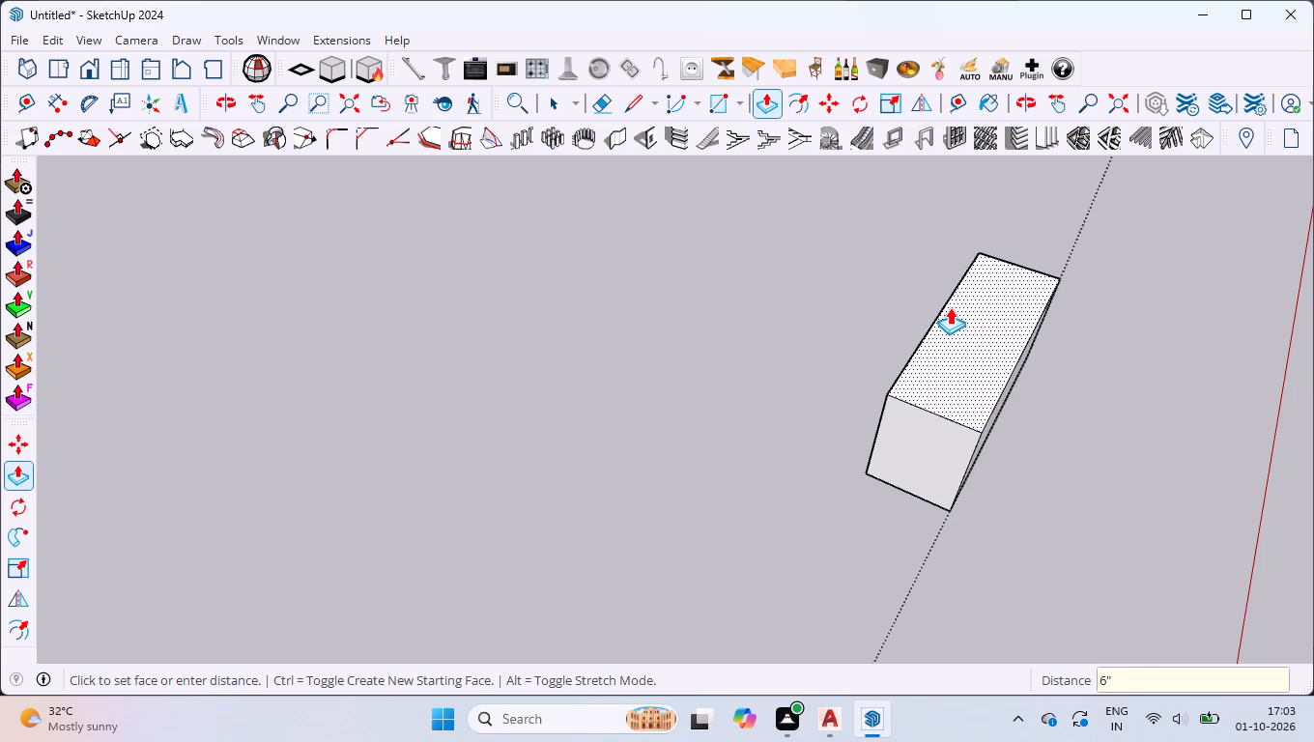
{"action": "key", "text": "Return"}
{"action": "key", "text": "space"}
Draw a diagonal line about 8.49" long on the box's top face, from the short end edge's midpoint to the long edge beside the red axis.
{"action": "scroll", "coordinate": [936, 347], "scroll_direction": "down", "scroll_amount": 4}
{"action": "middle_click_drag", "start_coordinate": [929, 397], "coordinate": [818, 390]}
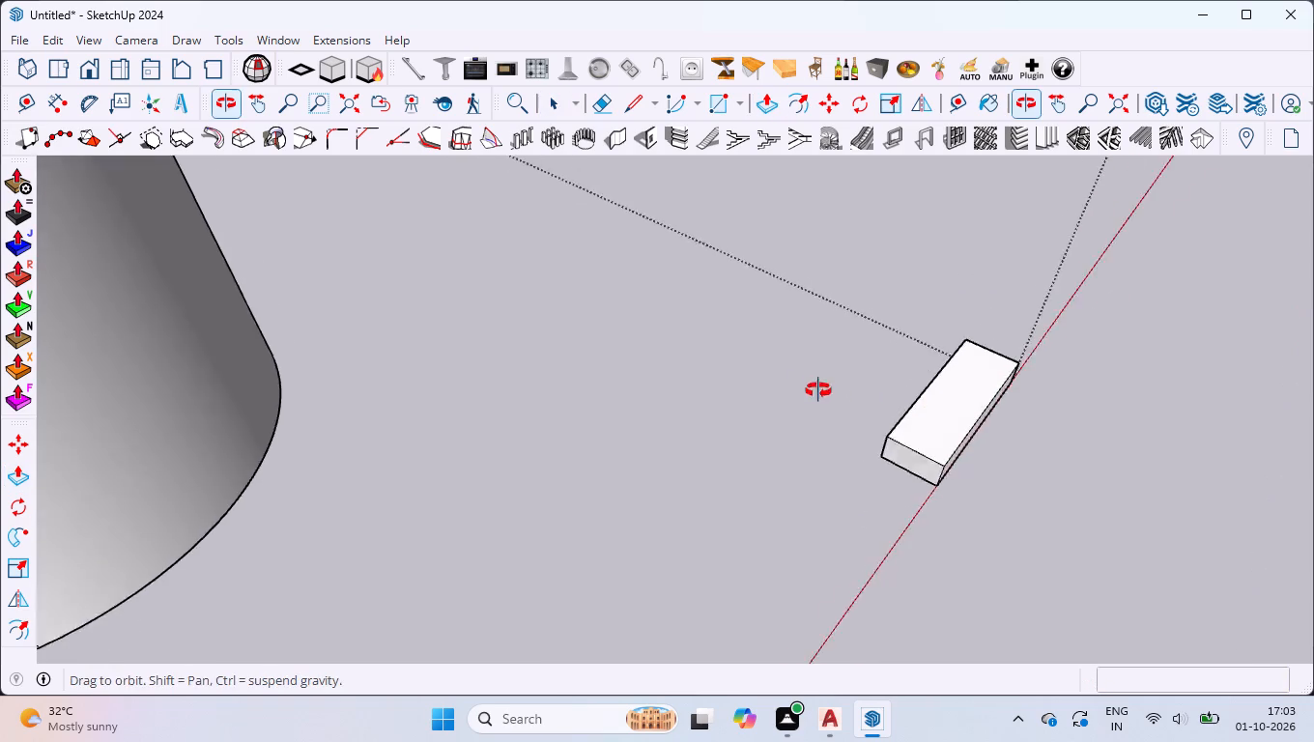
{"action": "middle_click_drag", "start_coordinate": [818, 390], "coordinate": [754, 378]}
{"action": "scroll", "coordinate": [861, 523], "scroll_direction": "up", "scroll_amount": 11}
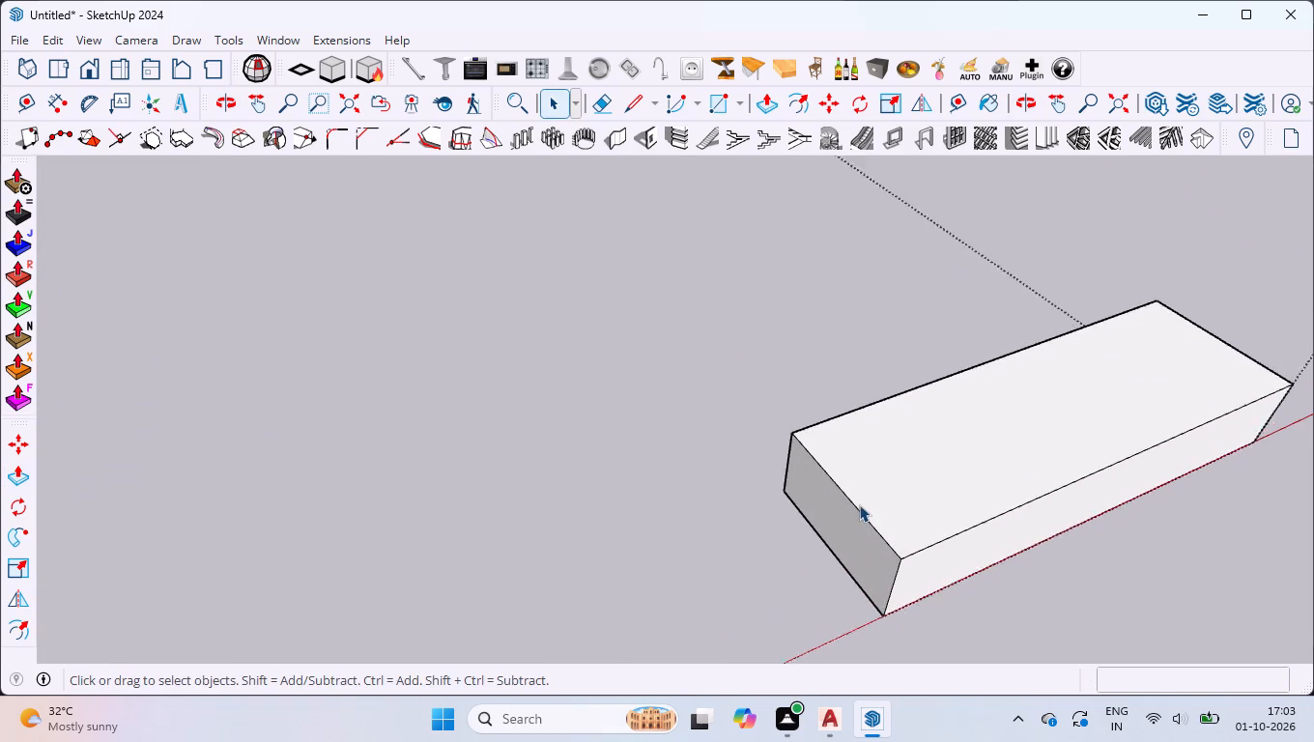
{"action": "key", "text": "l"}
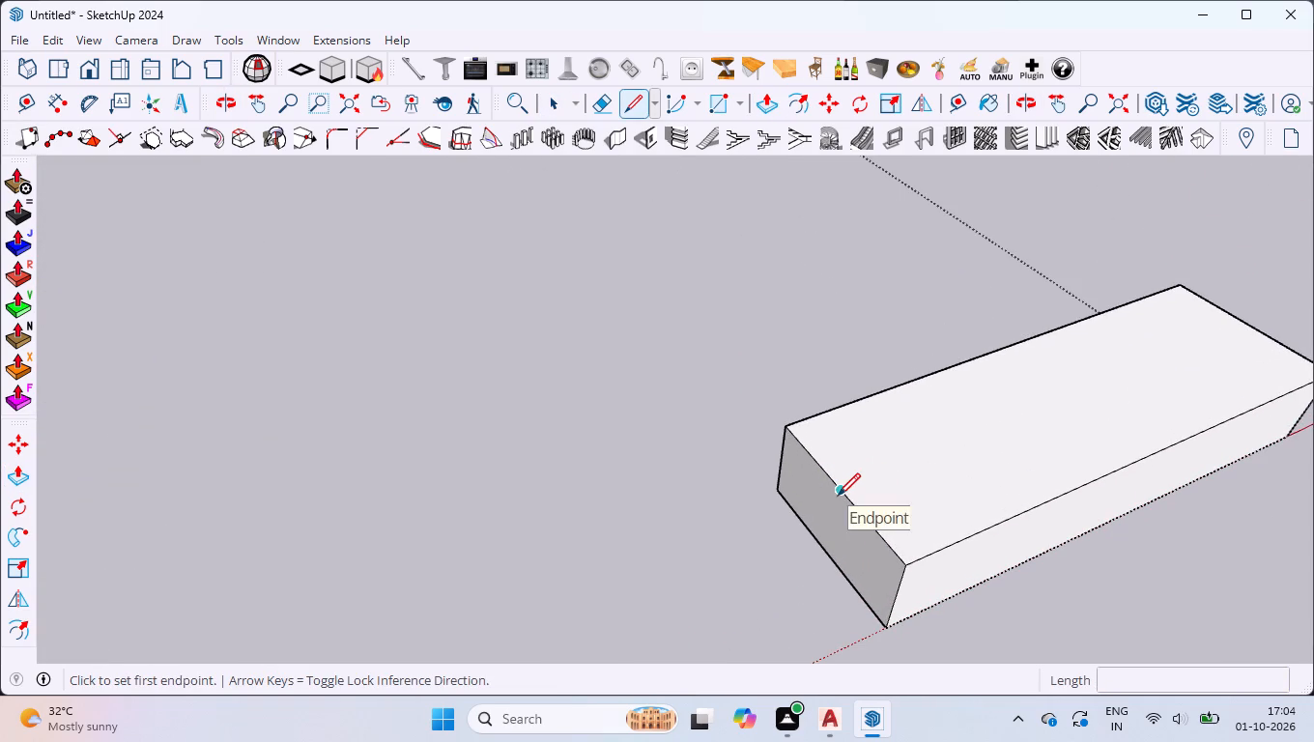
{"action": "left_click", "coordinate": [843, 495]}
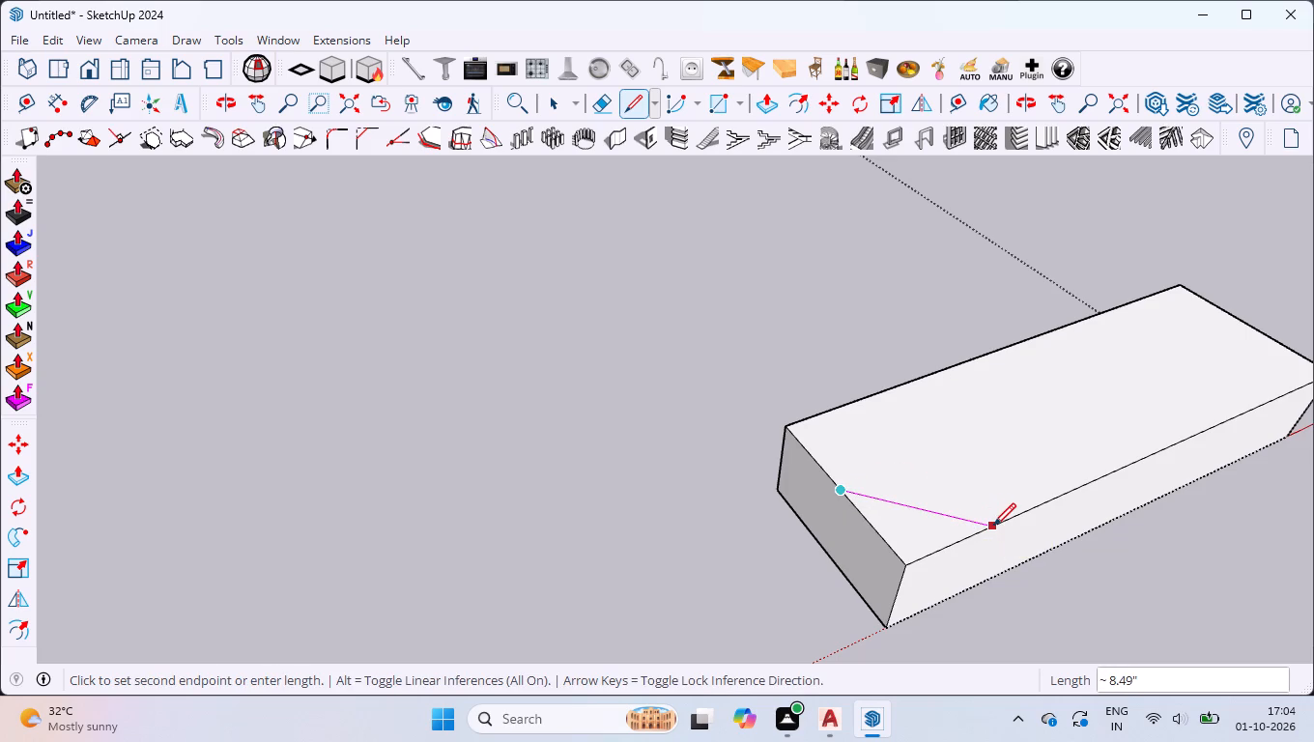
{"action": "left_click", "coordinate": [994, 525]}
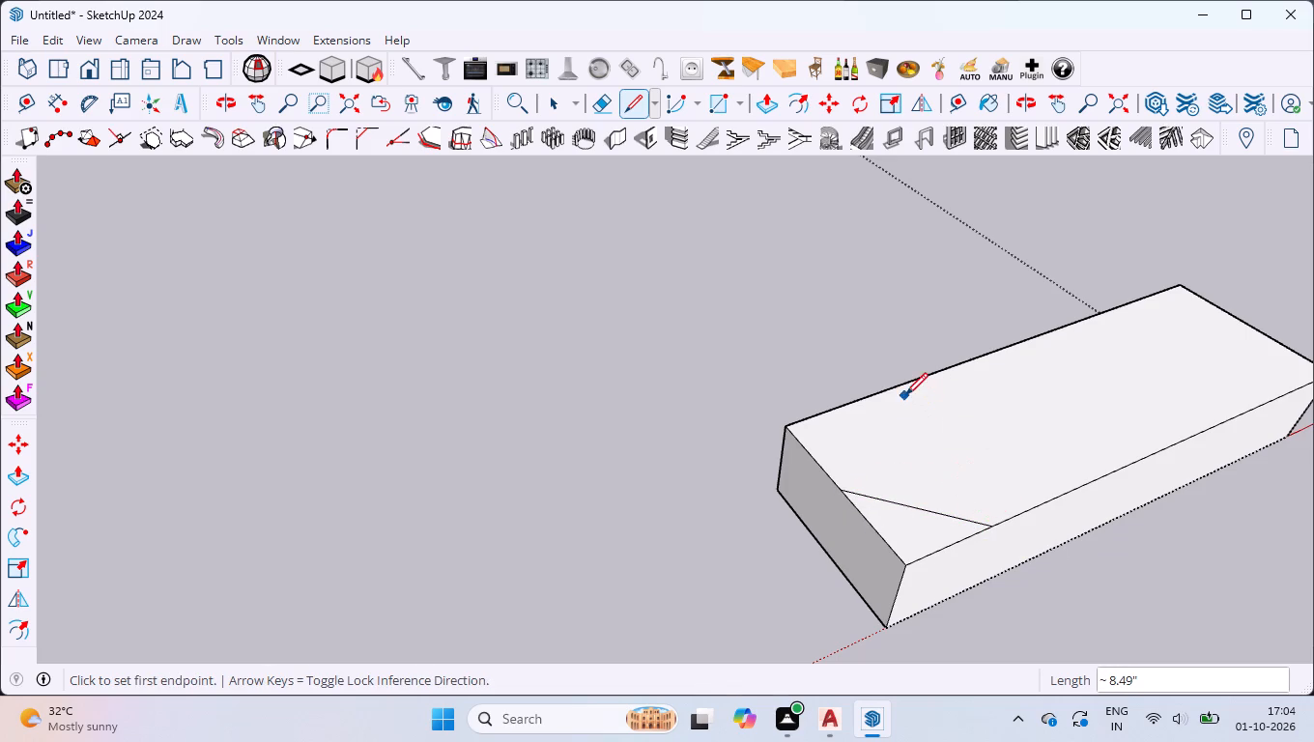
Draw a 12" line across the top face from the diagonal's end, and a second diagonal joining its far end to the short edge's midpoint.
{"action": "left_click_drag", "start_coordinate": [989, 525], "coordinate": [982, 512]}
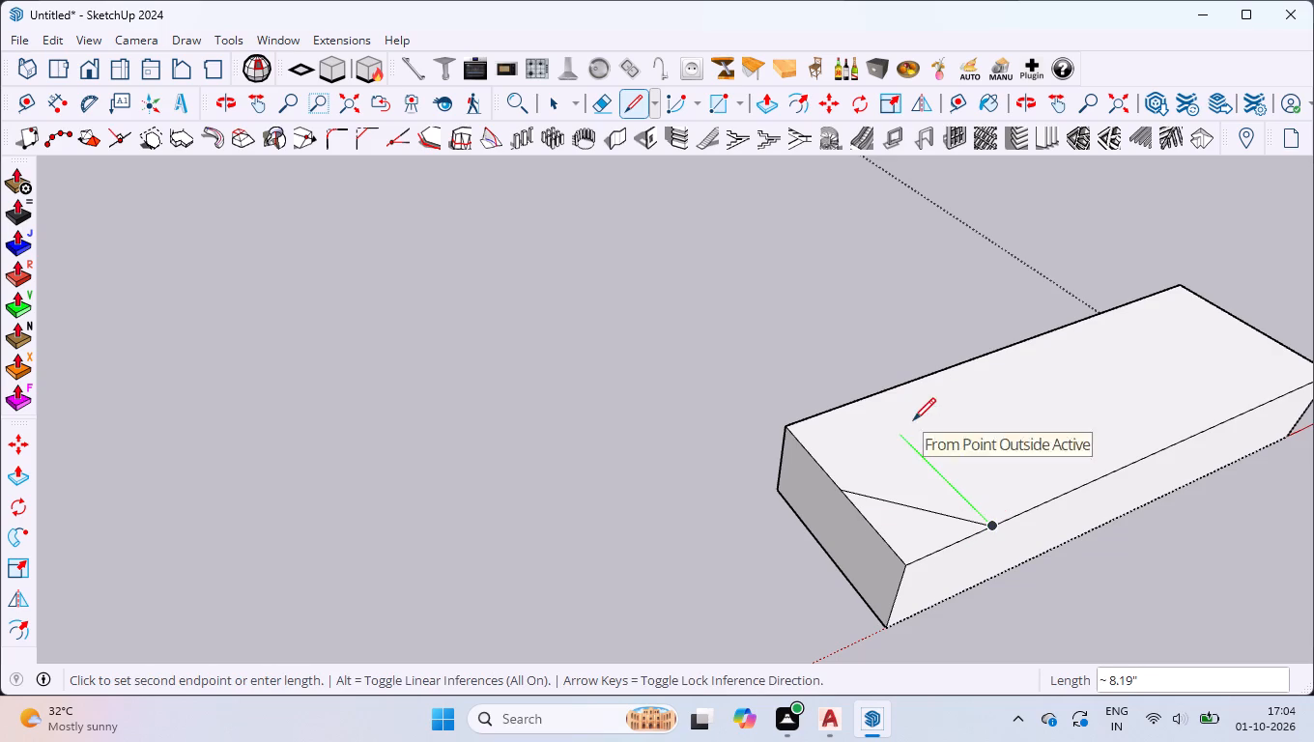
{"action": "left_click", "coordinate": [866, 398]}
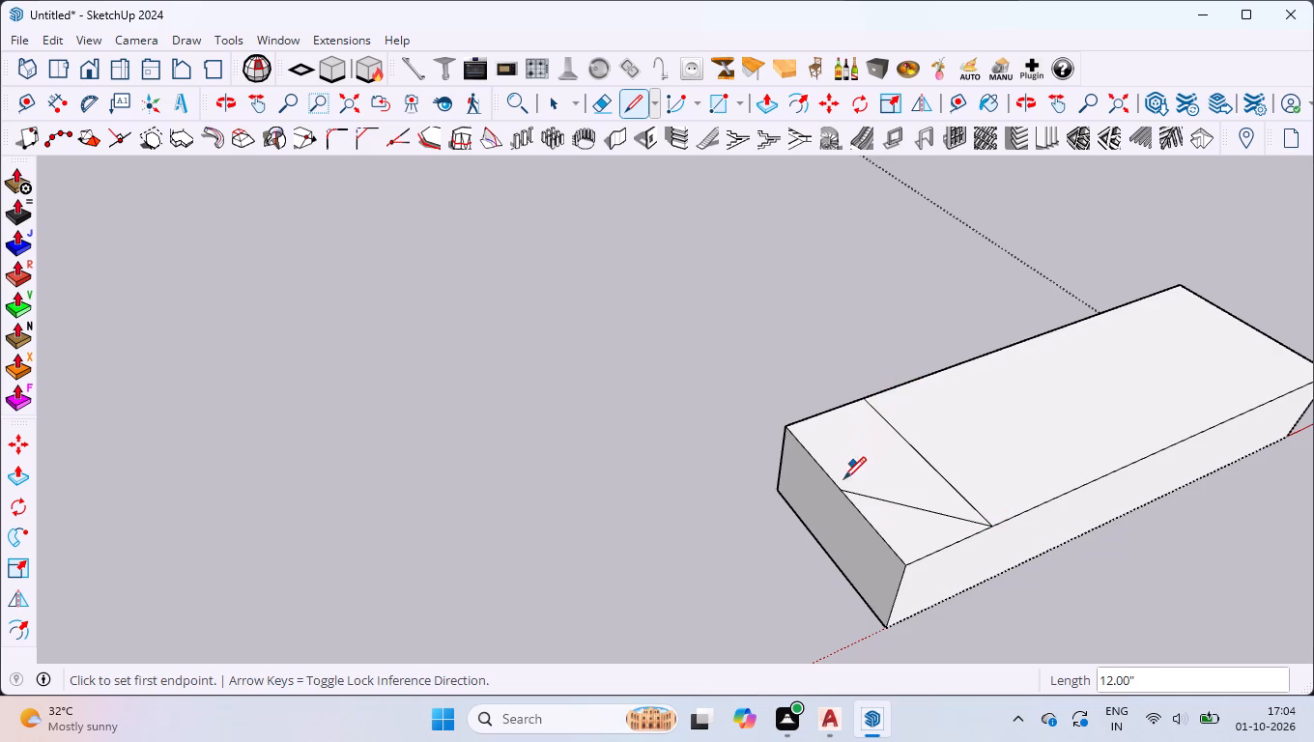
{"action": "left_click", "coordinate": [837, 489]}
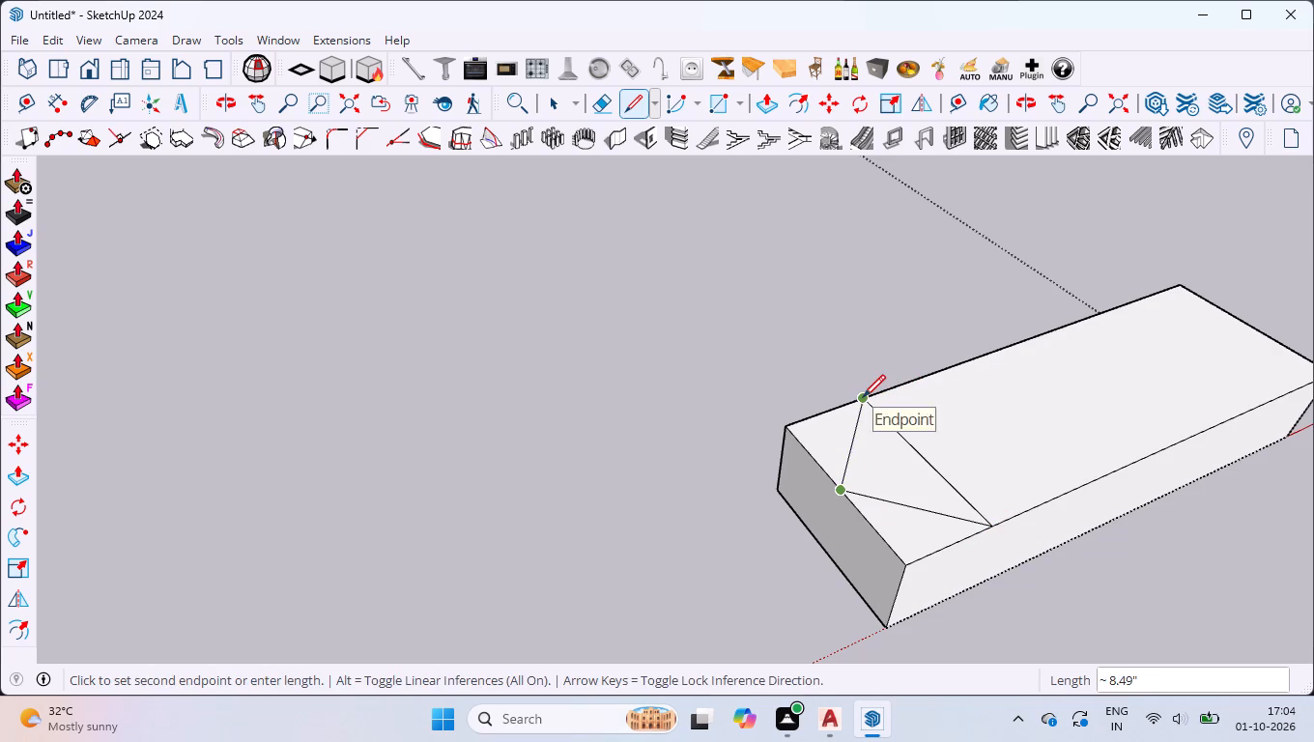
{"action": "left_click", "coordinate": [862, 396]}
Erase the 12" cross line on the top face, keeping the two diagonals.
{"action": "key", "text": "space"}
{"action": "scroll", "coordinate": [890, 444], "scroll_direction": "up", "scroll_amount": 3}
{"action": "key", "text": "e"}
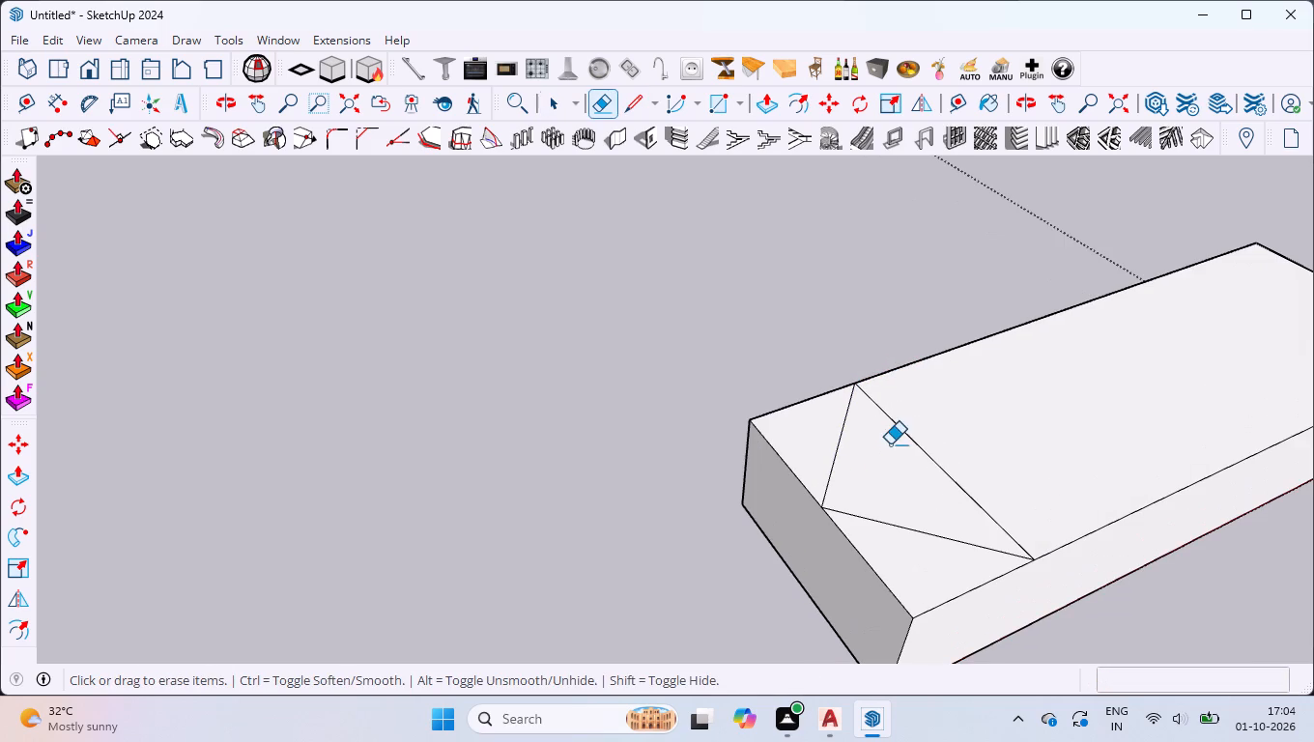
{"action": "left_click_drag", "start_coordinate": [890, 444], "coordinate": [969, 419]}
{"action": "key", "text": "space"}
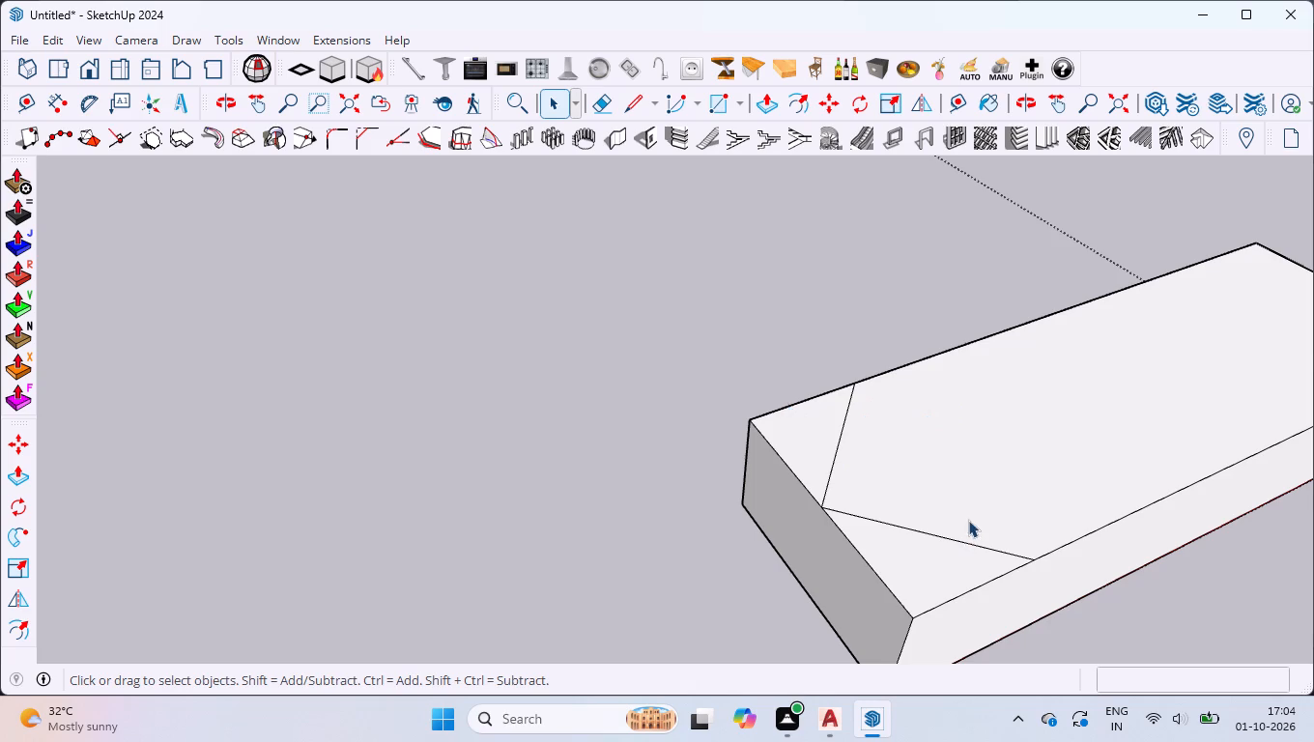
Push/Pull the triangular corner face beside the red axis down 6" to cut that corner off the box.
{"action": "scroll", "coordinate": [951, 546], "scroll_direction": "down", "scroll_amount": 7}
{"action": "scroll", "coordinate": [884, 551], "scroll_direction": "up", "scroll_amount": 3}
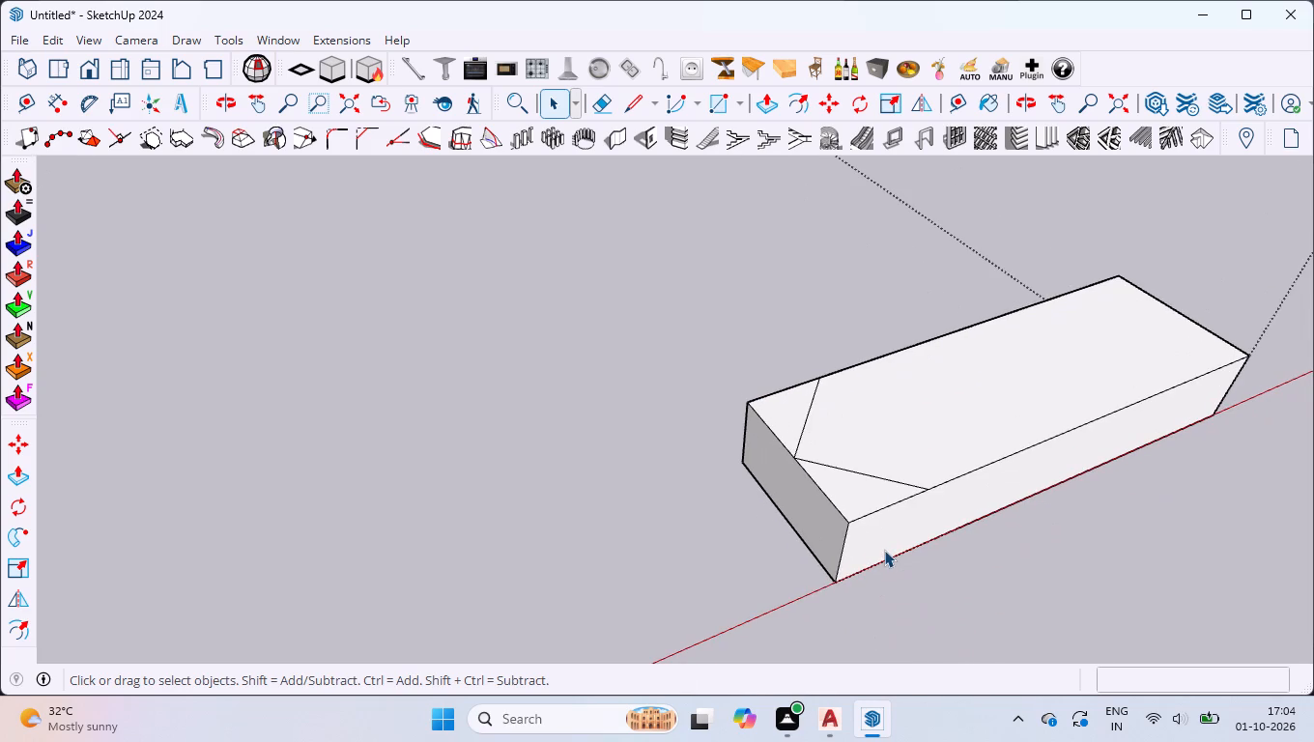
{"action": "key", "text": "p"}
{"action": "scroll", "coordinate": [871, 527], "scroll_direction": "up", "scroll_amount": 4}
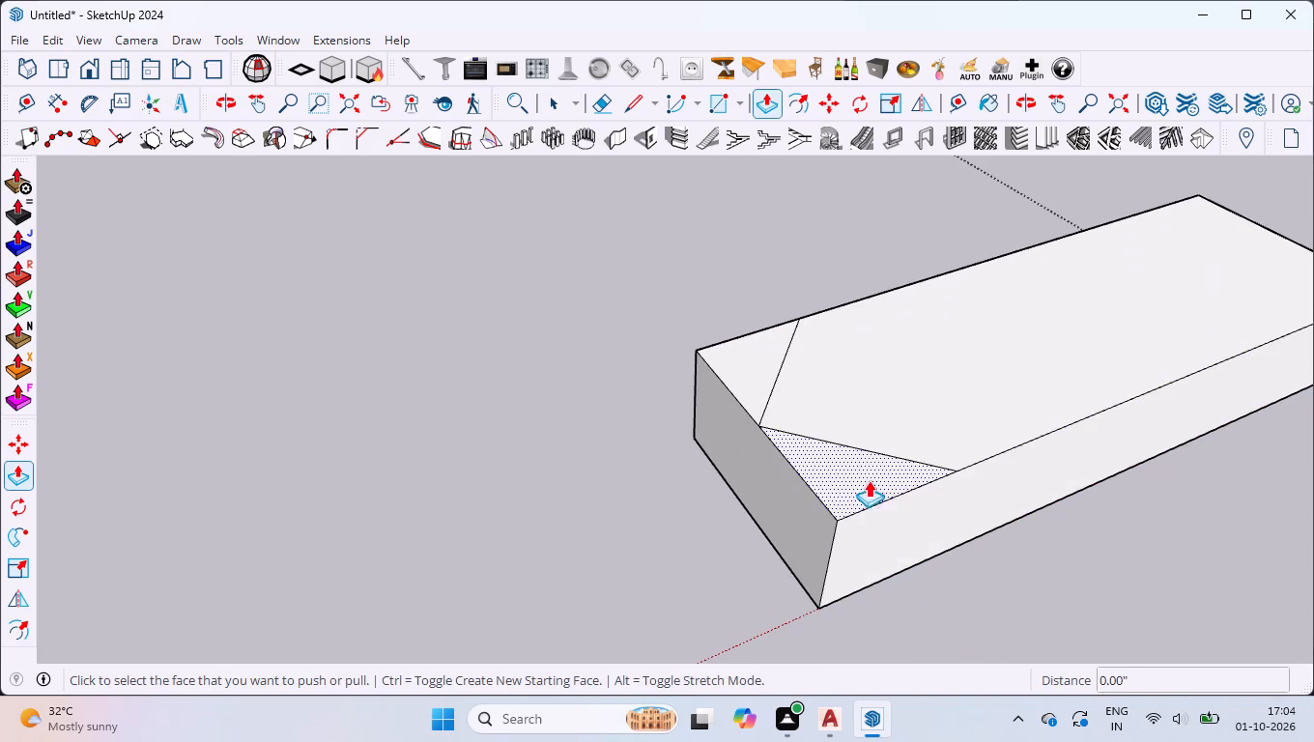
{"action": "left_click", "coordinate": [870, 464]}
{"action": "left_click", "coordinate": [820, 585]}
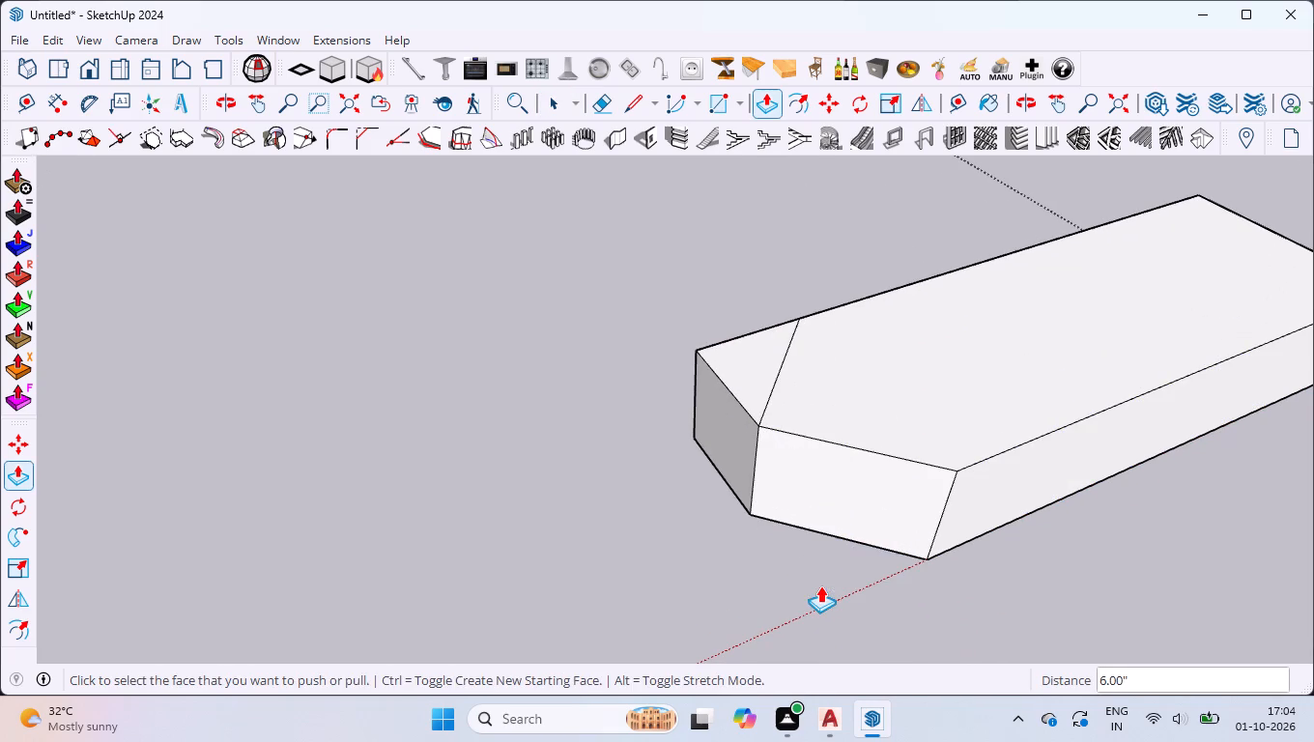
Push/Pull the remaining triangular corner face down 6" to cut it off, giving the box a pointed end.
{"action": "middle_click_drag", "start_coordinate": [679, 442], "coordinate": [921, 498]}
{"action": "scroll", "coordinate": [691, 467], "scroll_direction": "down", "scroll_amount": 4}
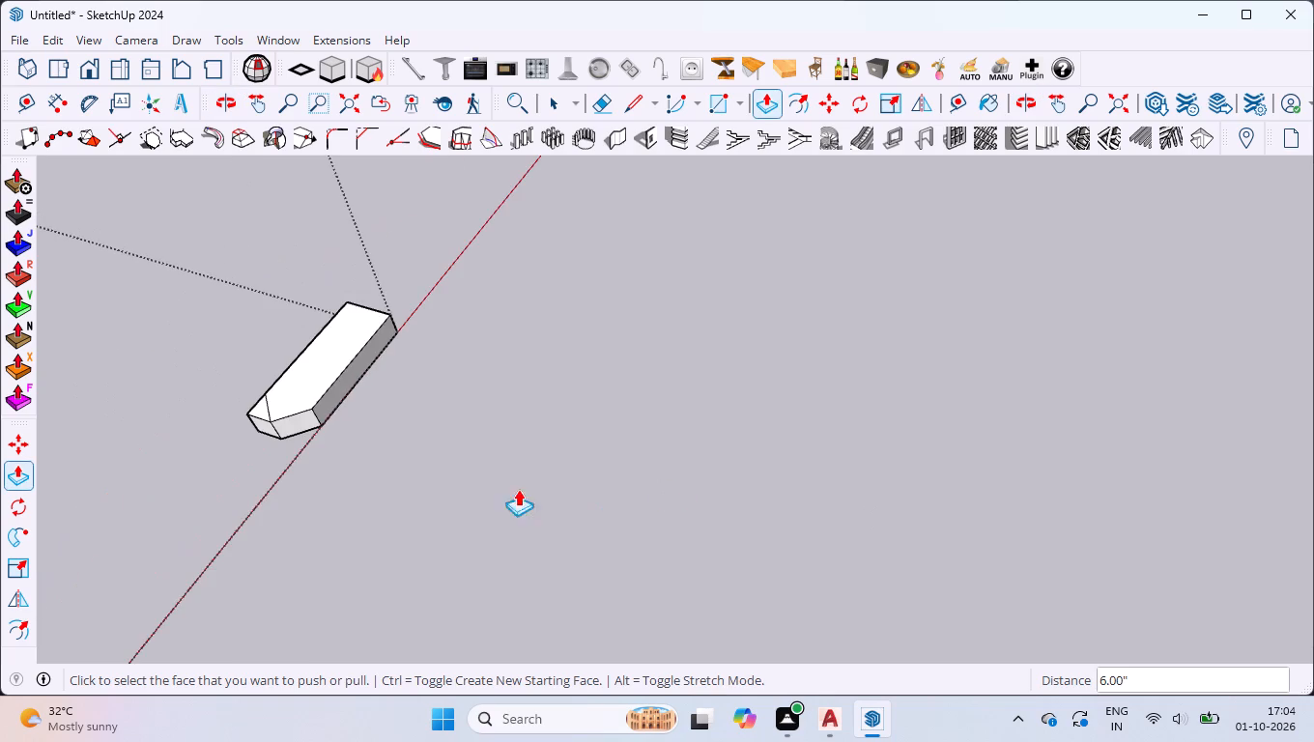
{"action": "scroll", "coordinate": [191, 394], "scroll_direction": "up", "scroll_amount": 13}
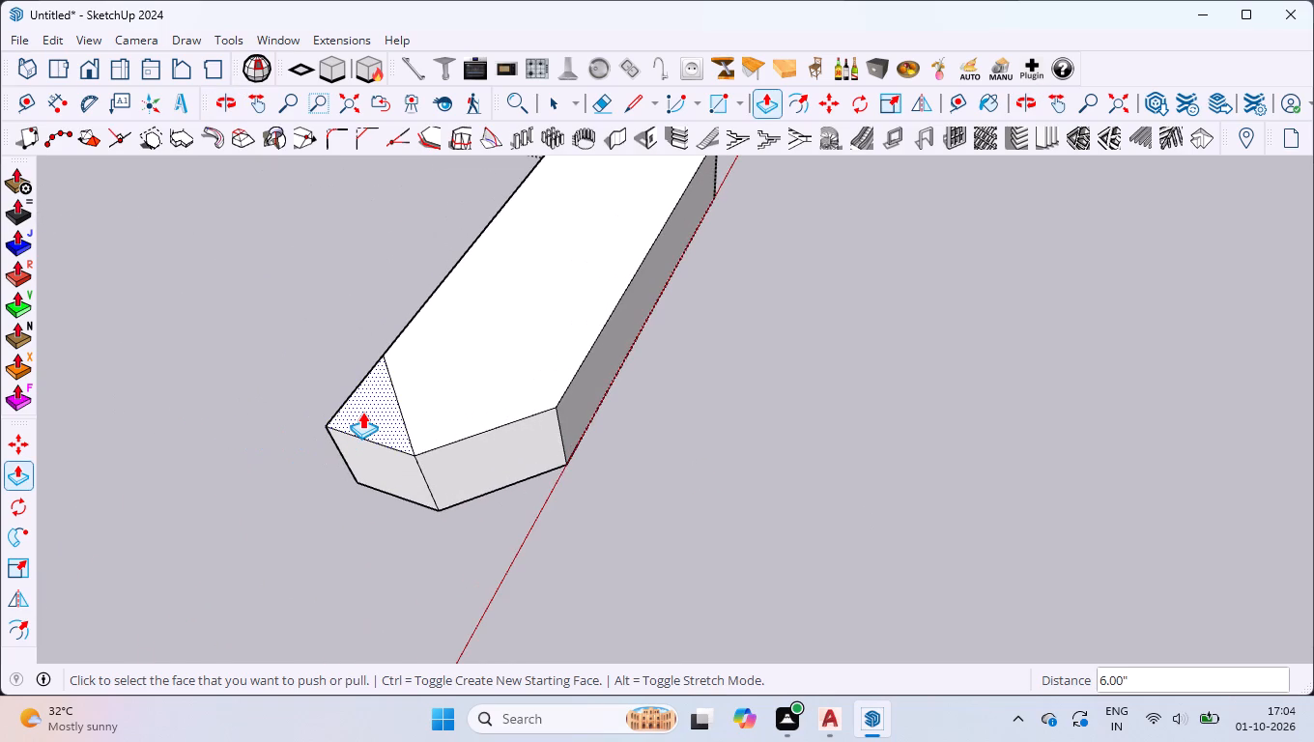
{"action": "left_click", "coordinate": [362, 412]}
{"action": "left_click", "coordinate": [378, 509]}
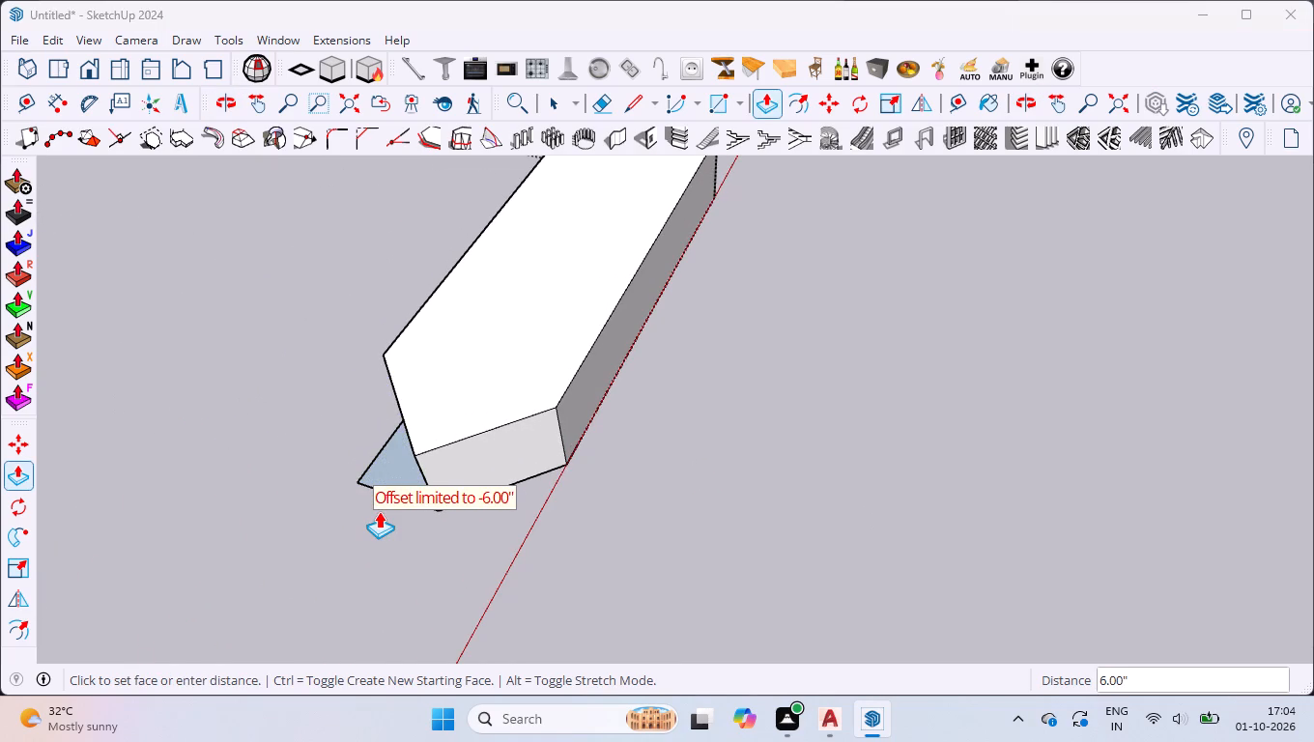
{"action": "scroll", "coordinate": [377, 507], "scroll_direction": "up", "scroll_amount": 2}
{"action": "middle_click_drag", "start_coordinate": [374, 503], "coordinate": [478, 342]}
{"action": "scroll", "coordinate": [443, 446], "scroll_direction": "down", "scroll_amount": 3}
{"action": "left_click", "coordinate": [400, 505]}
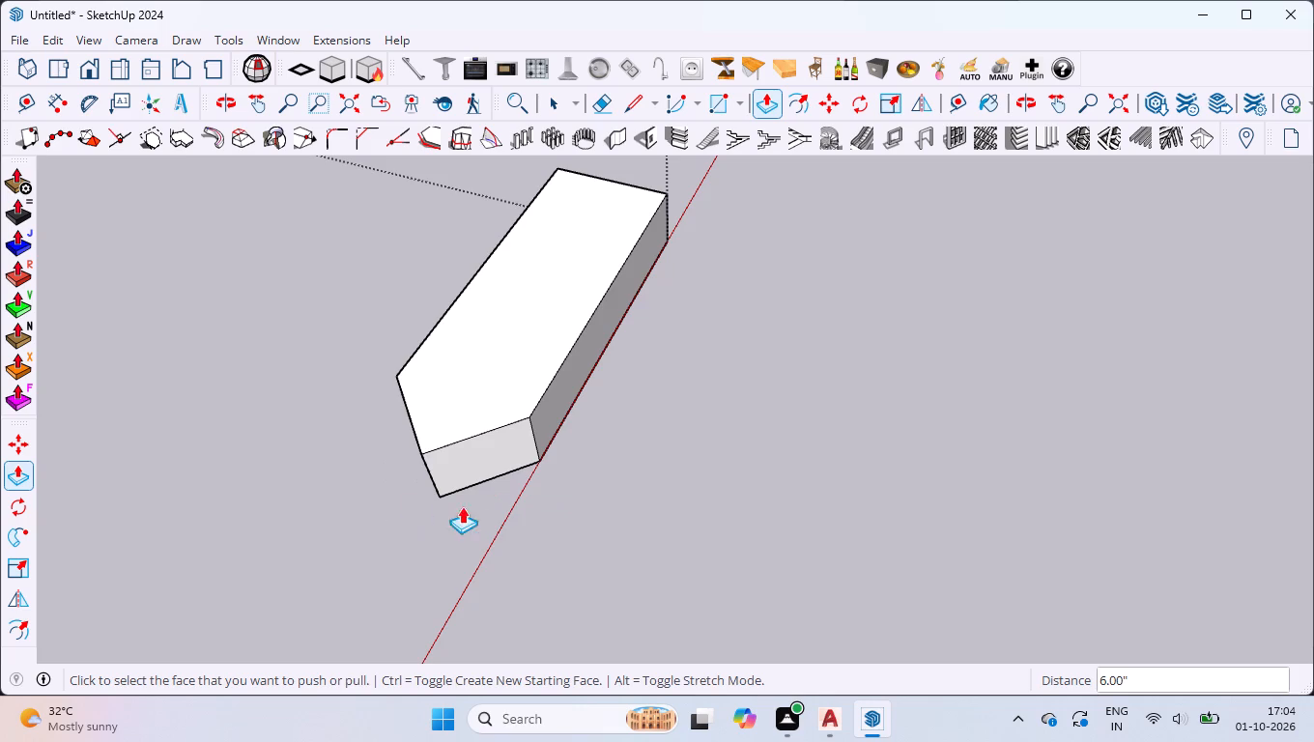
Draw a line about 3.39" long on the top face across the tip of the pointed end.
{"action": "scroll", "coordinate": [543, 481], "scroll_direction": "down", "scroll_amount": 4}
{"action": "middle_click_drag", "start_coordinate": [543, 484], "coordinate": [359, 433]}
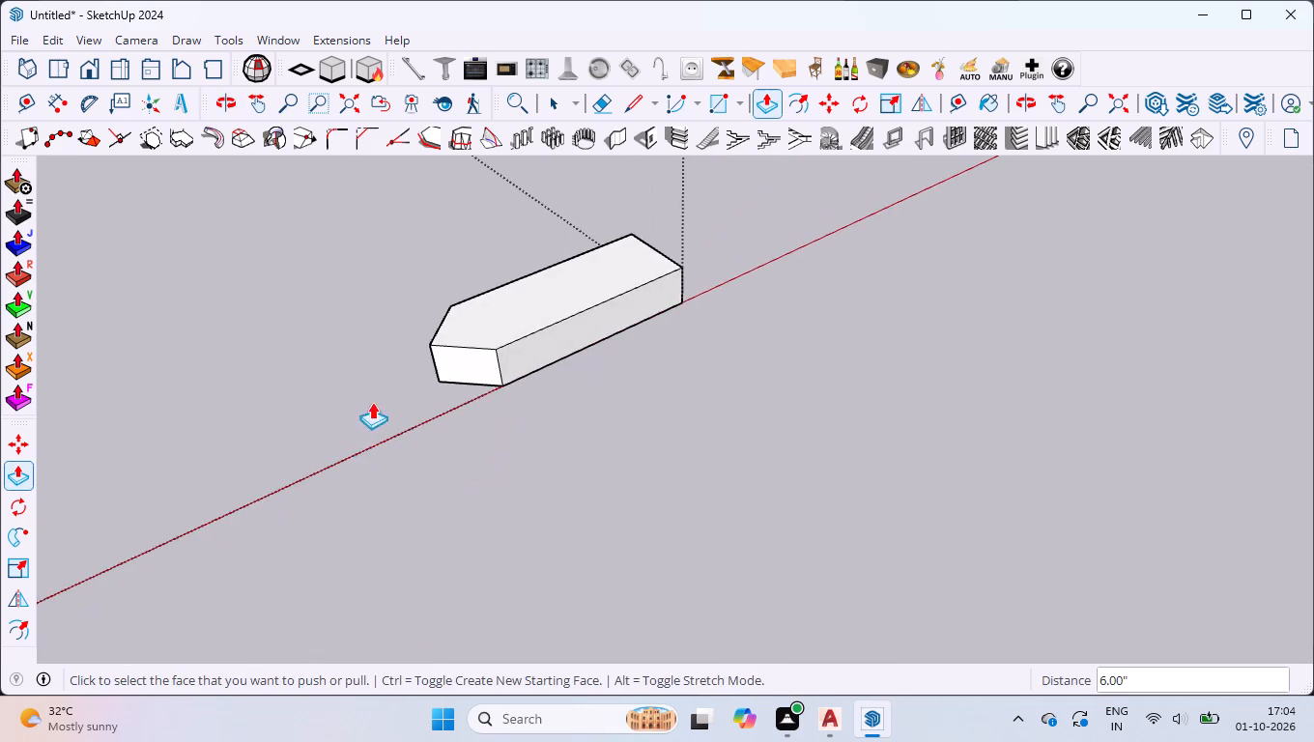
{"action": "scroll", "coordinate": [394, 362], "scroll_direction": "up", "scroll_amount": 8}
{"action": "middle_click_drag", "start_coordinate": [451, 340], "coordinate": [399, 407]}
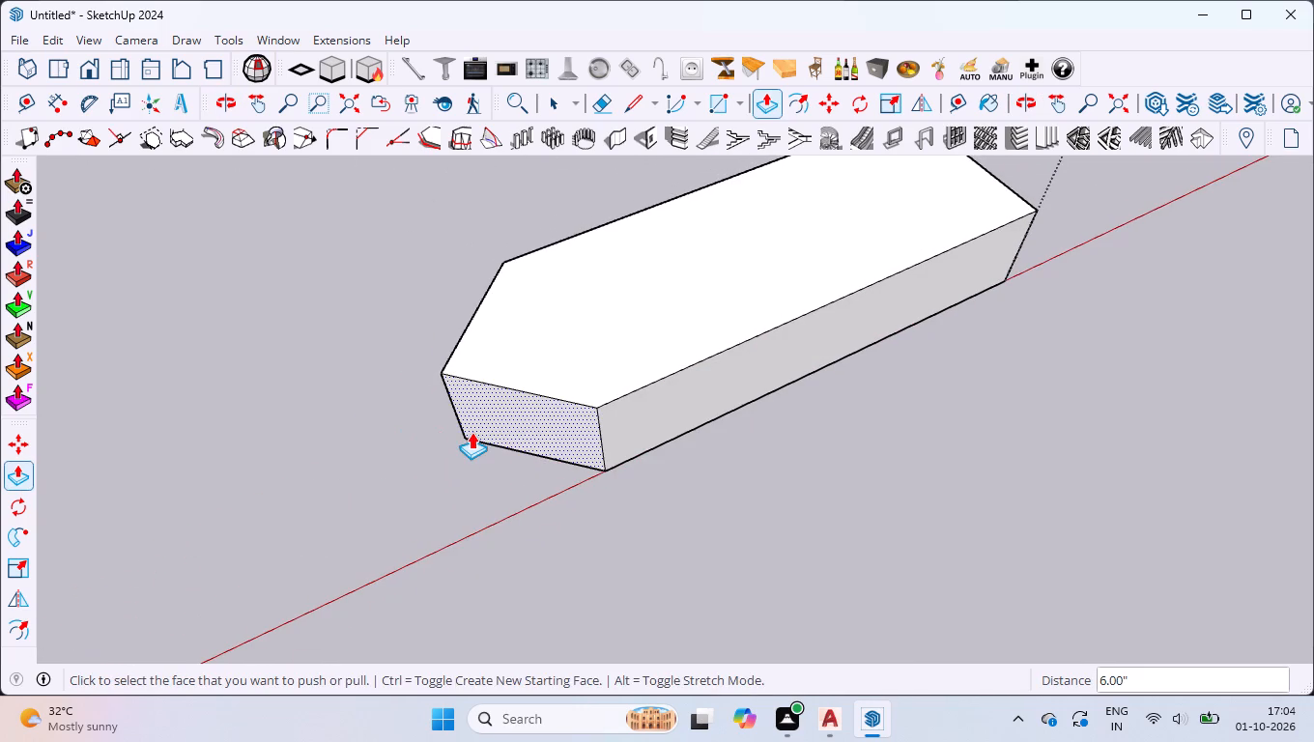
{"action": "key", "text": "l"}
{"action": "scroll", "coordinate": [455, 357], "scroll_direction": "up", "scroll_amount": 8}
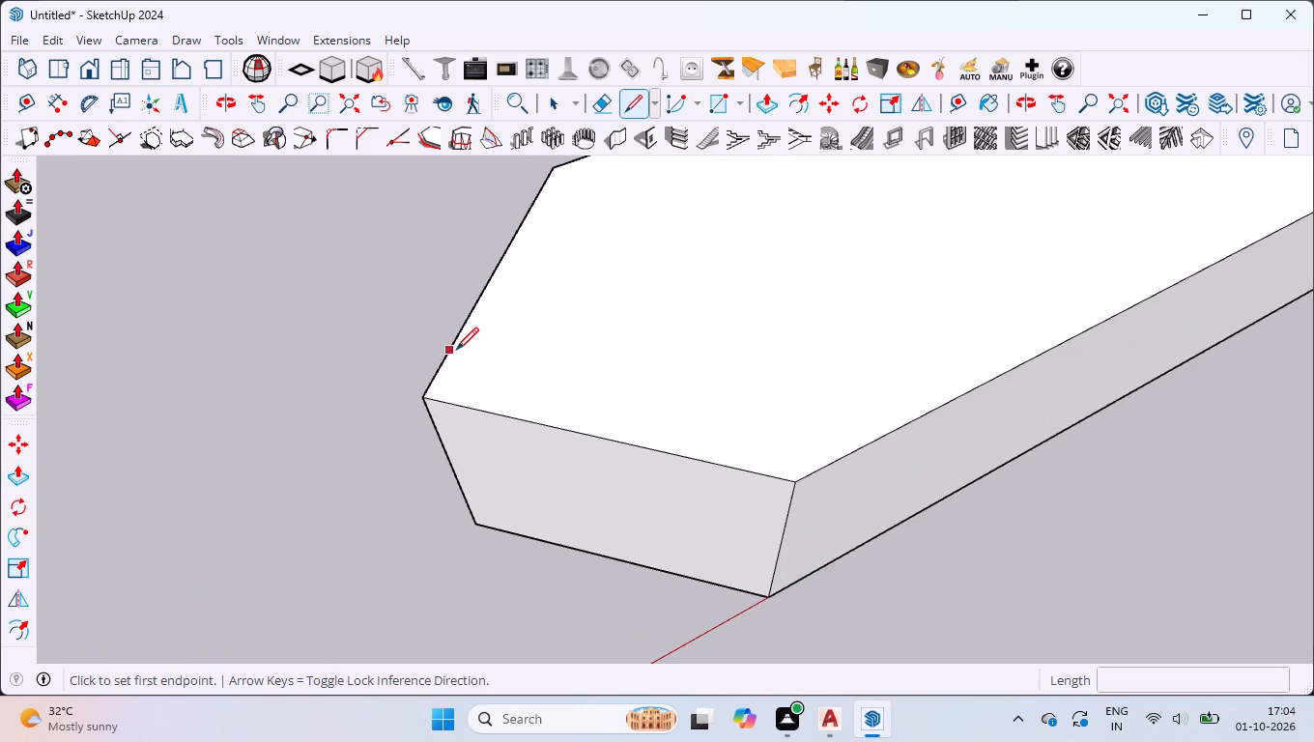
{"action": "left_click", "coordinate": [468, 322]}
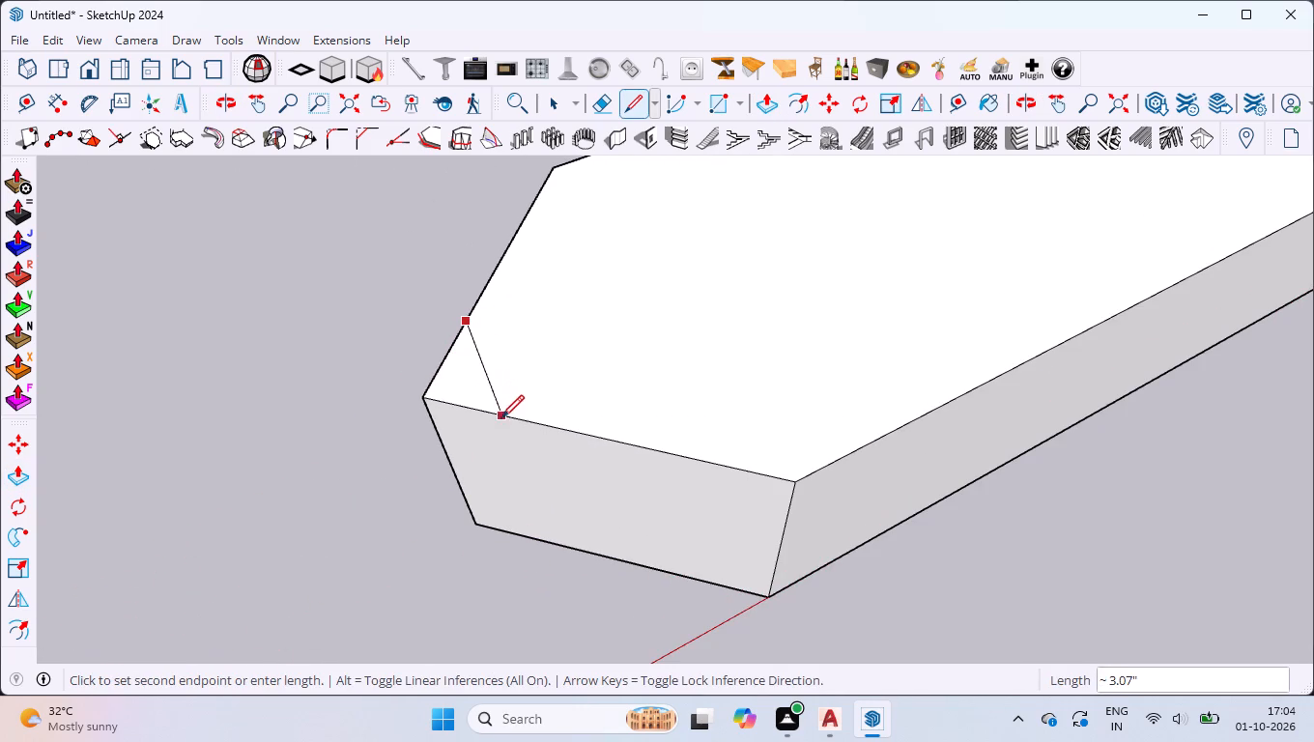
{"action": "left_click", "coordinate": [520, 425]}
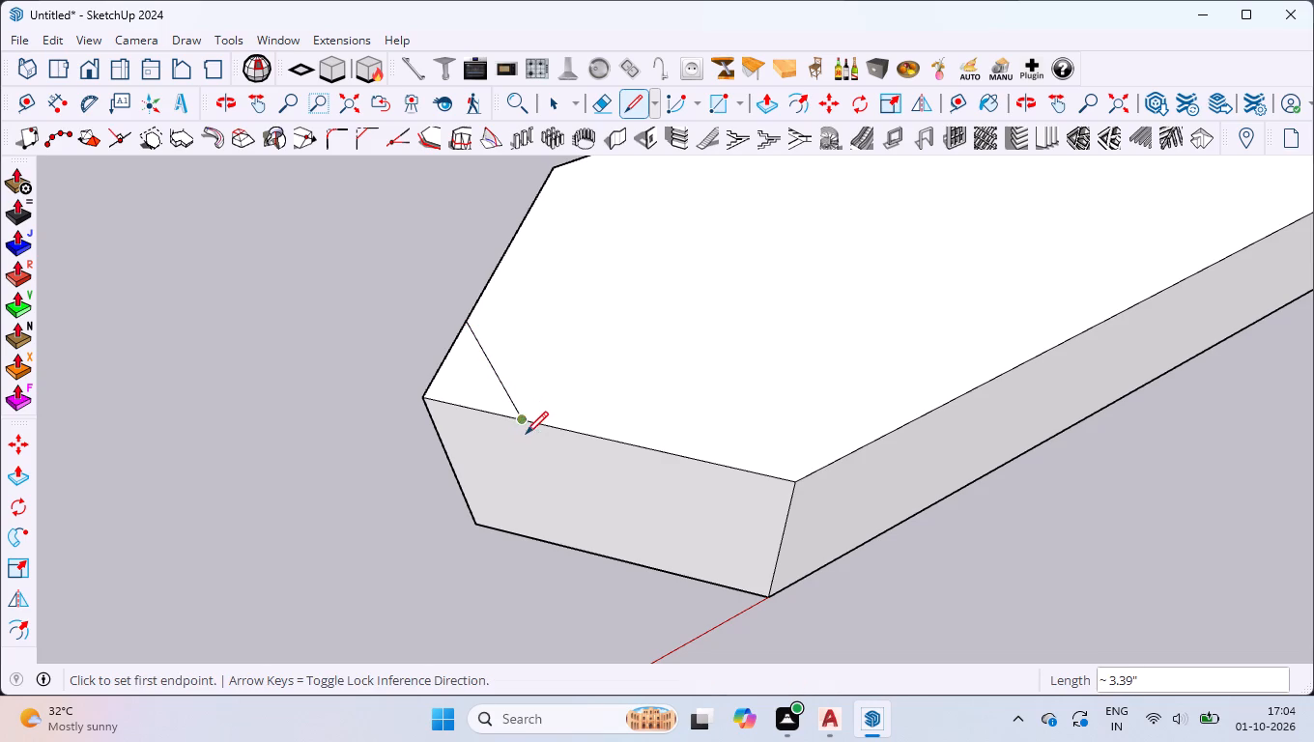
Push/Pull the small triangular tip face down 6" to cut the point off flat.
{"action": "key", "text": "p"}
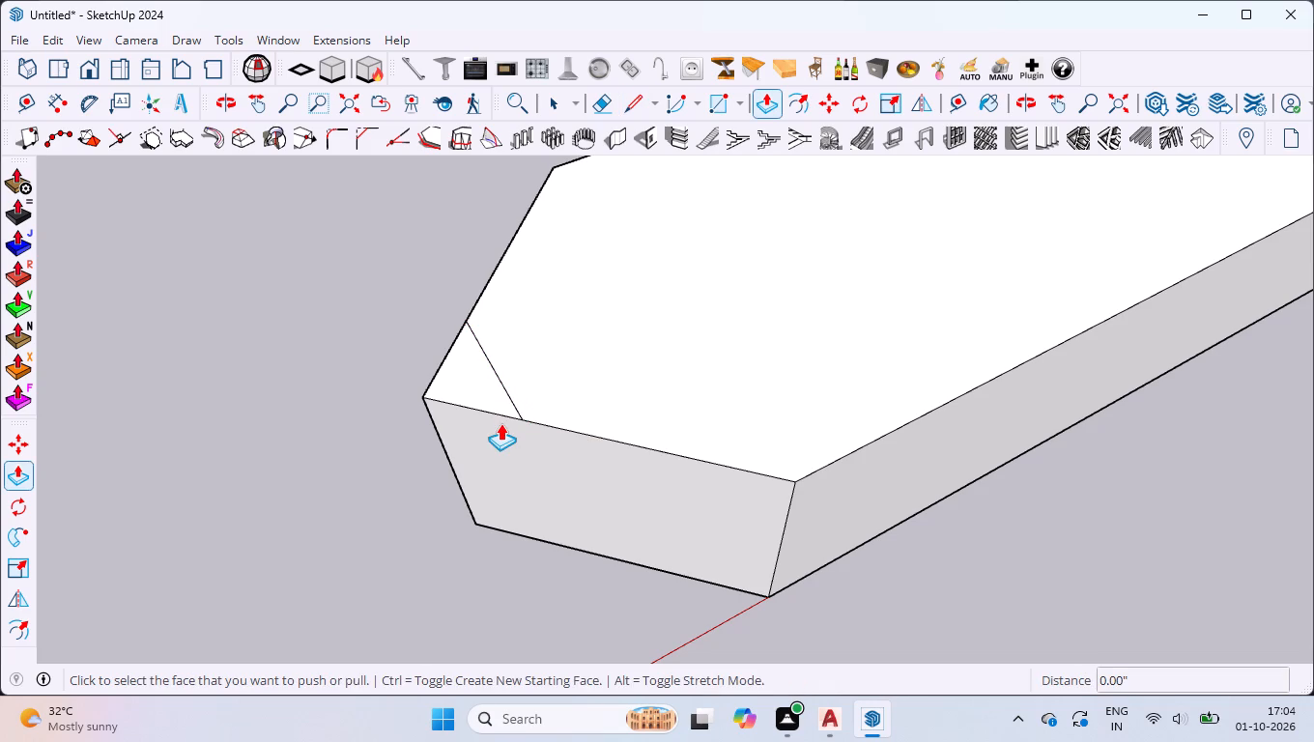
{"action": "left_click", "coordinate": [468, 378]}
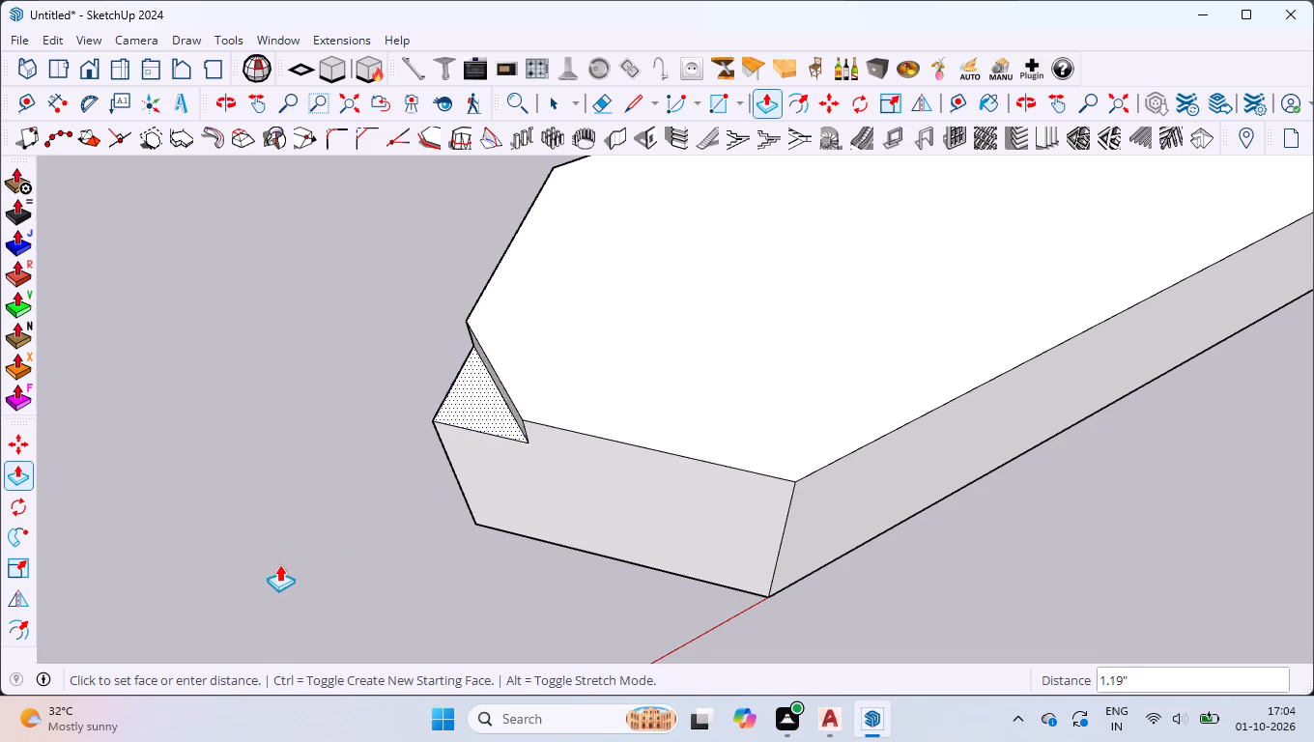
{"action": "left_click", "coordinate": [473, 622]}
{"action": "left_click", "coordinate": [476, 546]}
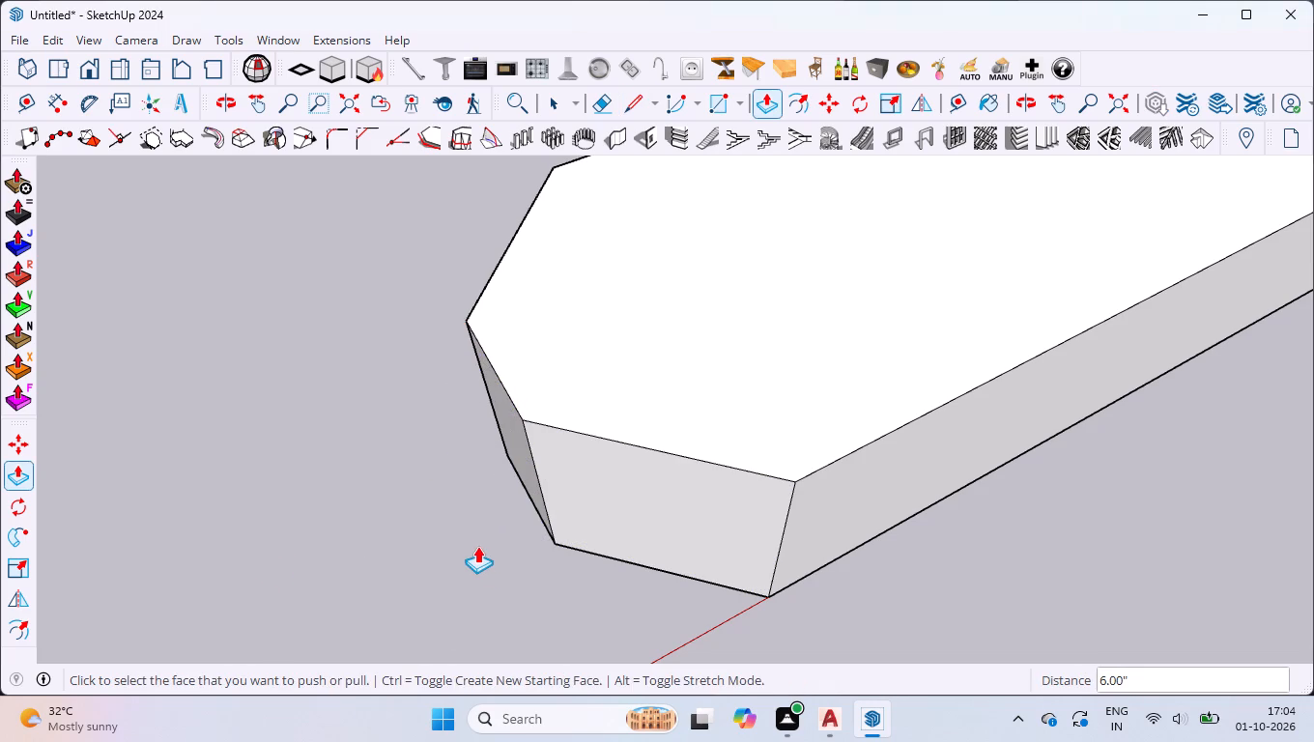
{"action": "scroll", "coordinate": [476, 547], "scroll_direction": "down", "scroll_amount": 15}
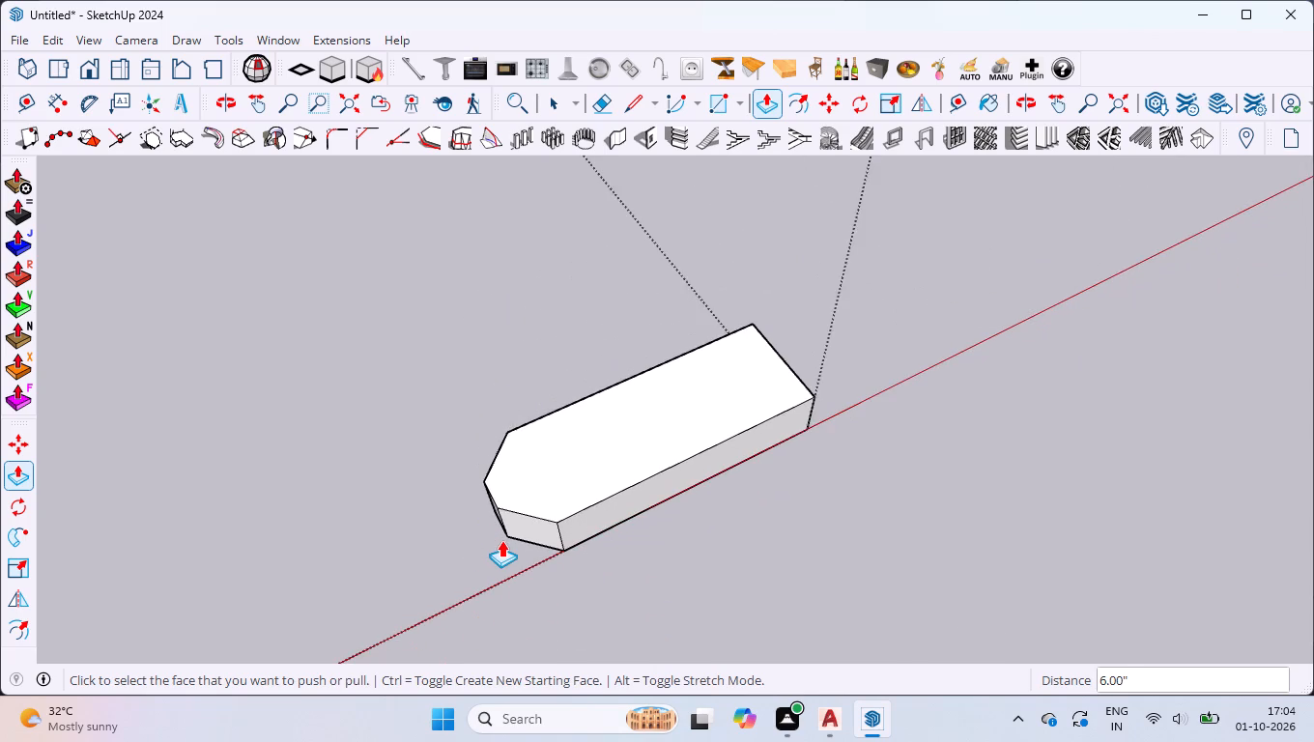
Select the whole clipped-end block and make it a component with the default settings, replacing the selection.
{"action": "key", "text": "space"}
{"action": "left_click_drag", "start_coordinate": [372, 369], "coordinate": [1261, 654]}
{"action": "left_click_drag", "start_coordinate": [952, 271], "coordinate": [497, 552]}
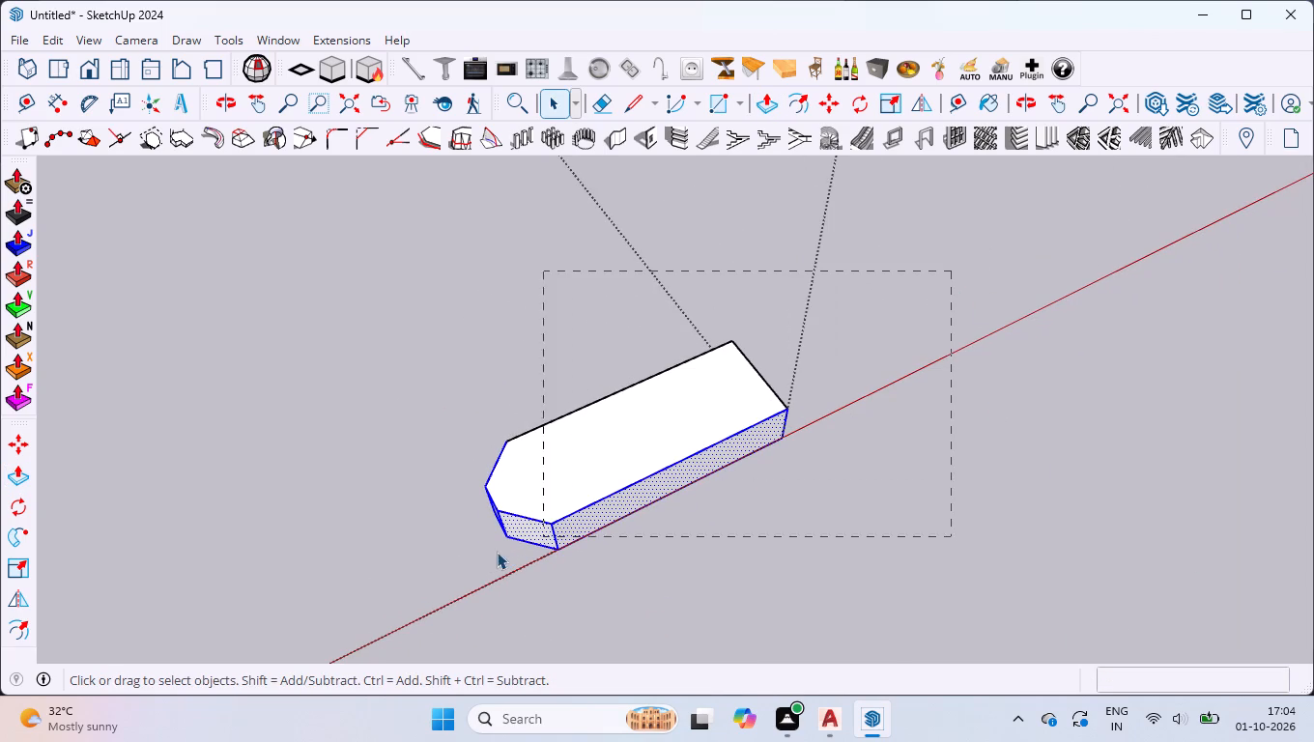
{"action": "left_click_drag", "start_coordinate": [497, 552], "coordinate": [490, 556]}
{"action": "right_click", "coordinate": [535, 464]}
{"action": "left_click", "coordinate": [613, 193]}
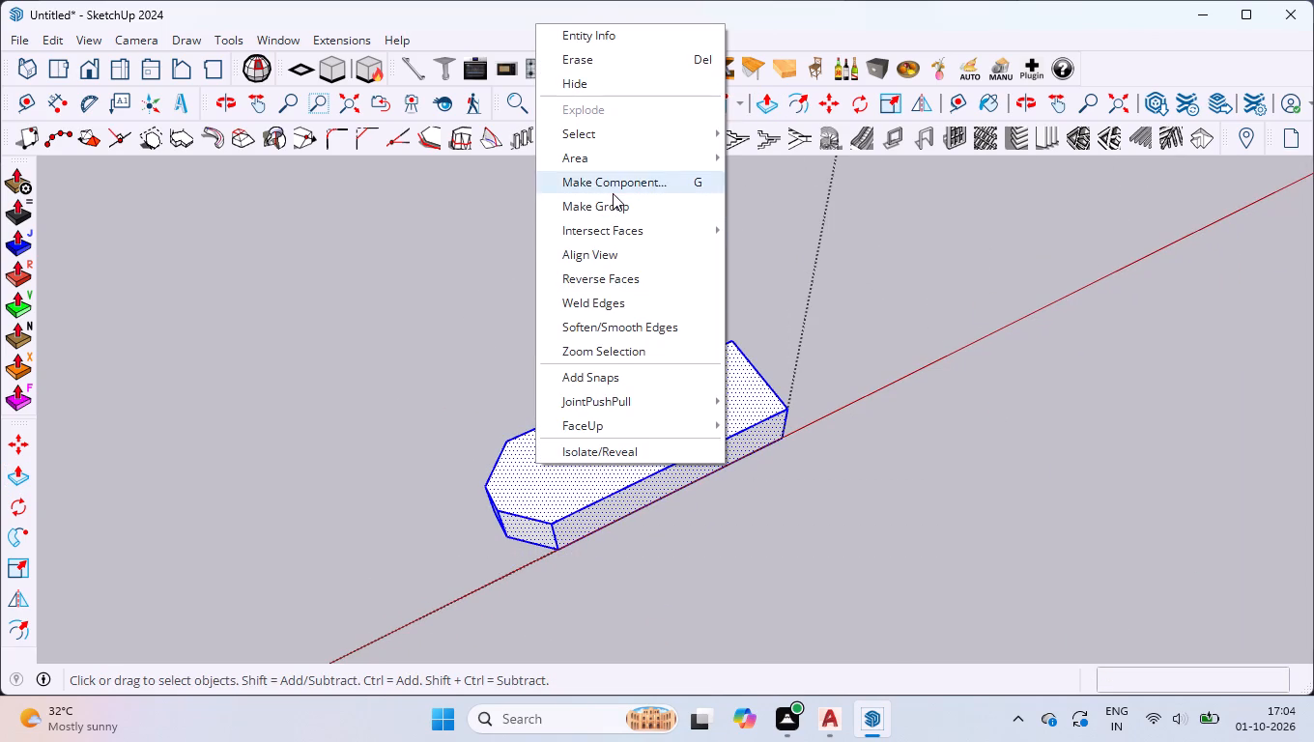
{"action": "left_click", "coordinate": [656, 602]}
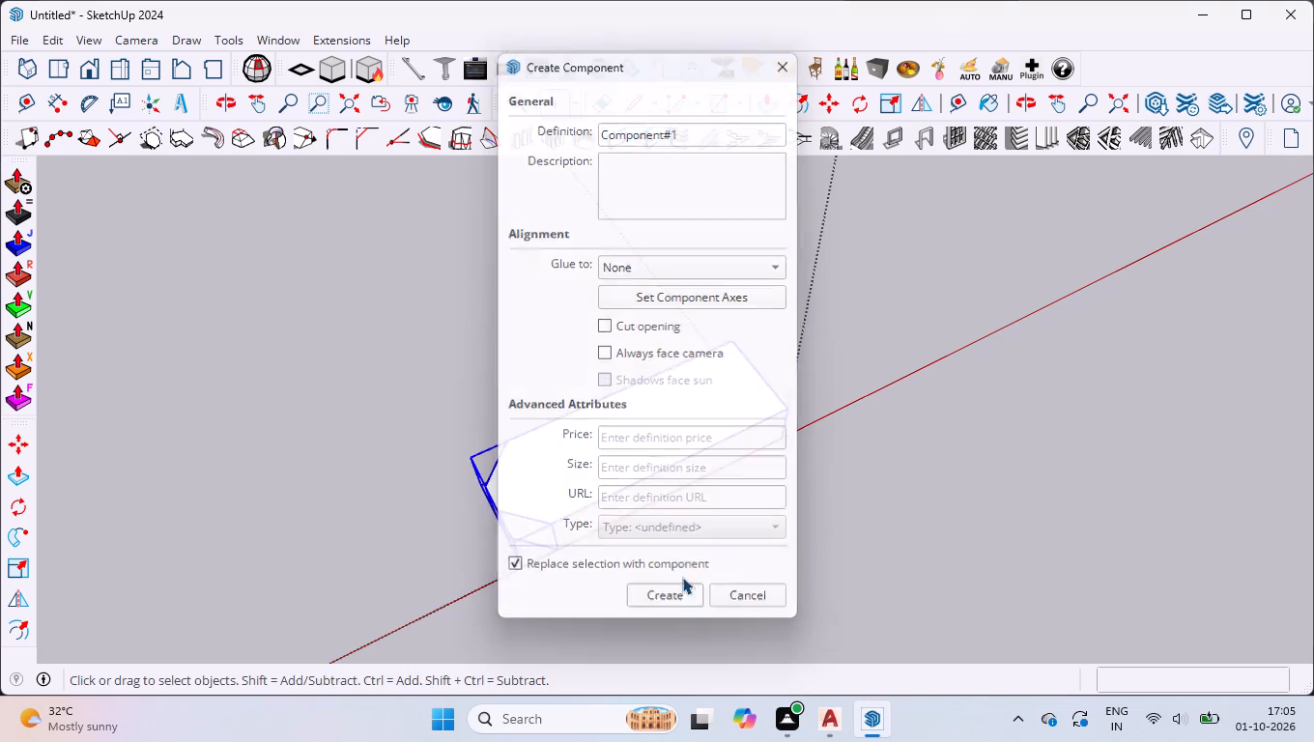
Delete the tall cylinder together with the line on its side.
{"action": "scroll", "coordinate": [807, 469], "scroll_direction": "down", "scroll_amount": 12}
{"action": "scroll", "coordinate": [408, 463], "scroll_direction": "down", "scroll_amount": 7}
{"action": "scroll", "coordinate": [568, 501], "scroll_direction": "down", "scroll_amount": 4}
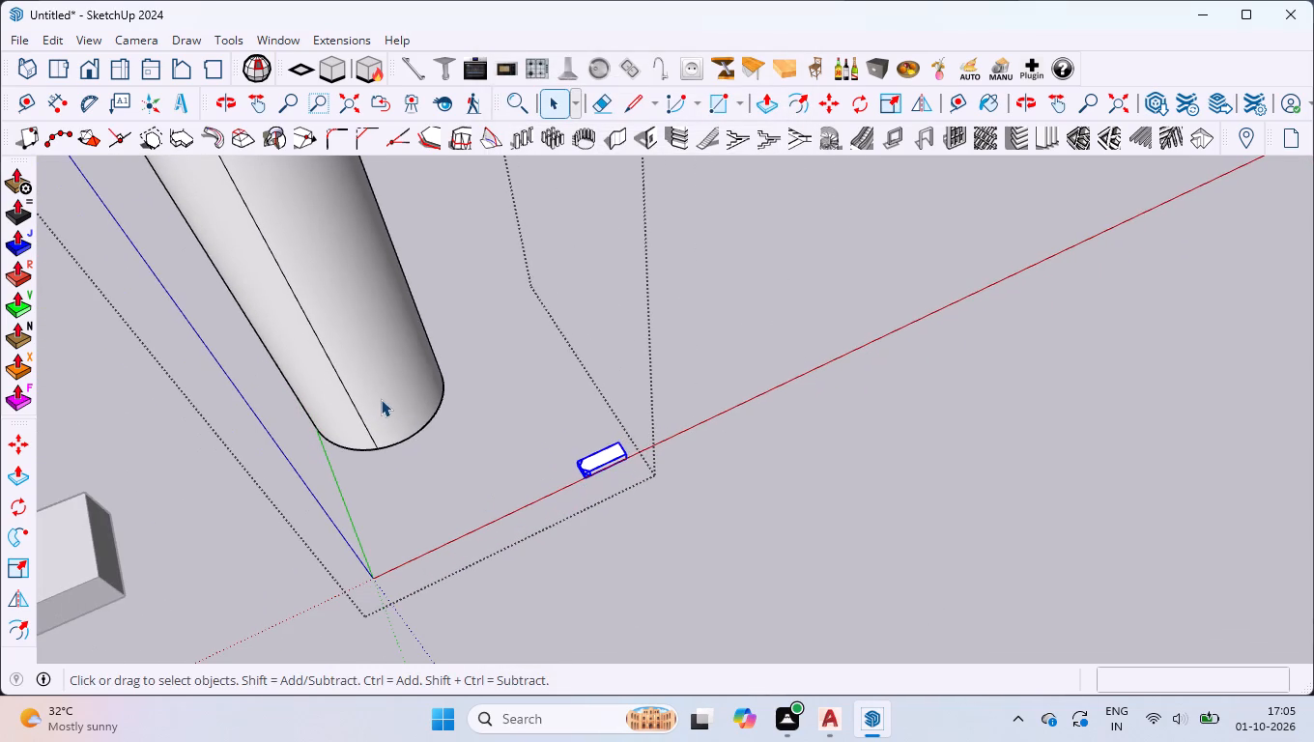
{"action": "double_click", "coordinate": [381, 397]}
{"action": "triple_click", "coordinate": [381, 397]}
{"action": "left_click", "coordinate": [381, 397]}
{"action": "left_click", "coordinate": [381, 397]}
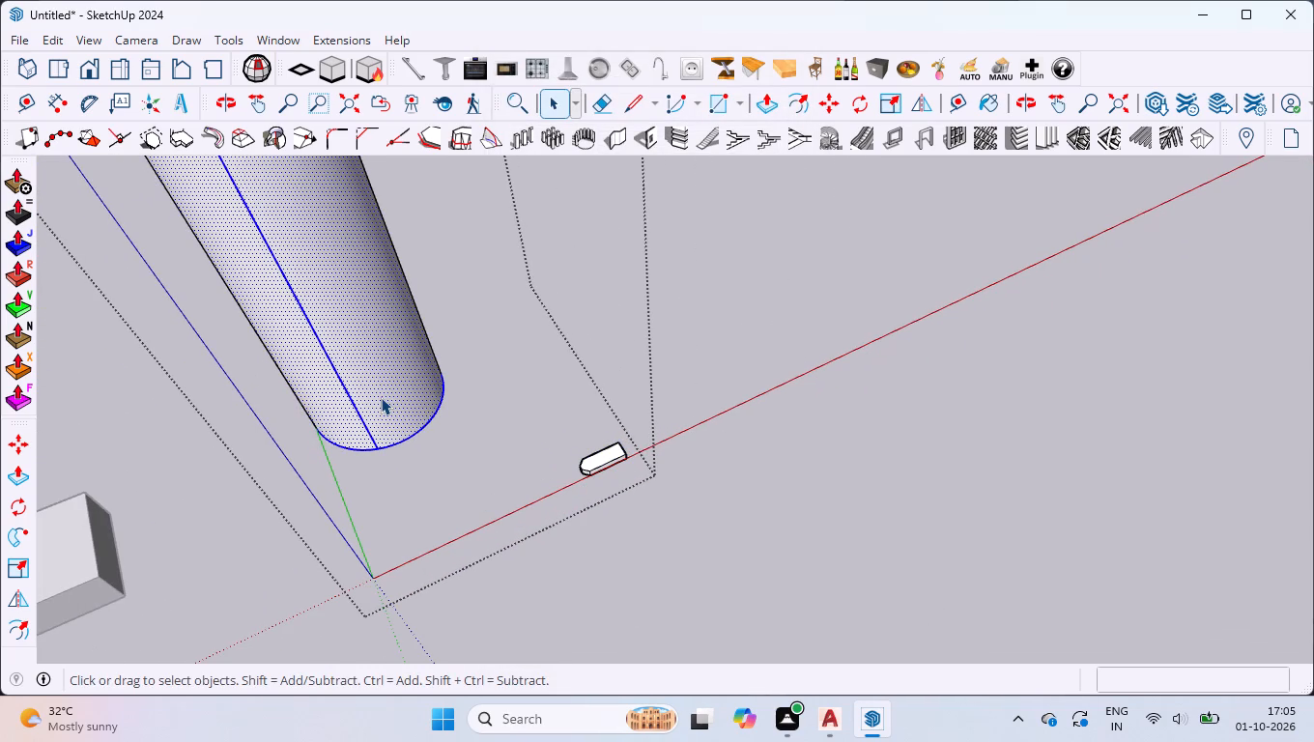
{"action": "key", "text": "Delete"}
Examine the clipped-end block from close up and above.
{"action": "scroll", "coordinate": [617, 491], "scroll_direction": "up", "scroll_amount": 6}
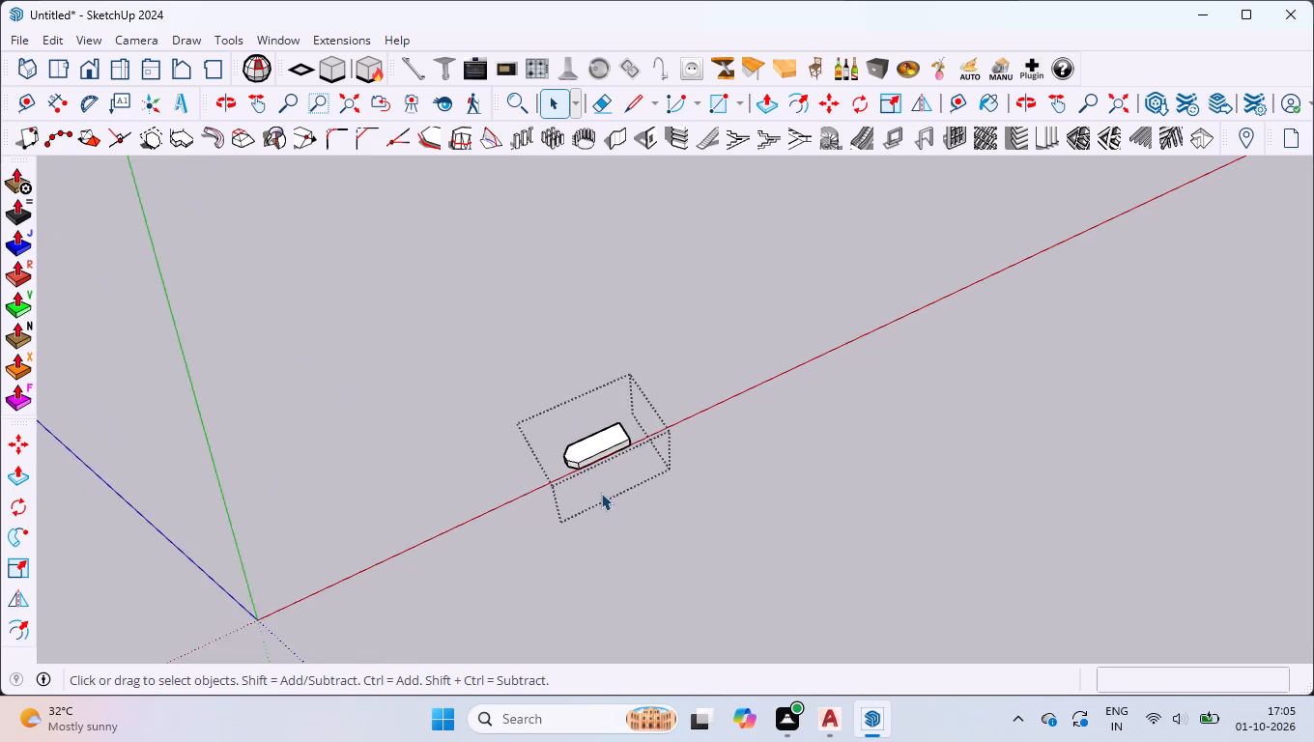
{"action": "scroll", "coordinate": [601, 493], "scroll_direction": "up", "scroll_amount": 18}
{"action": "scroll", "coordinate": [559, 416], "scroll_direction": "up", "scroll_amount": 4}
{"action": "middle_click_drag", "start_coordinate": [560, 416], "coordinate": [493, 475]}
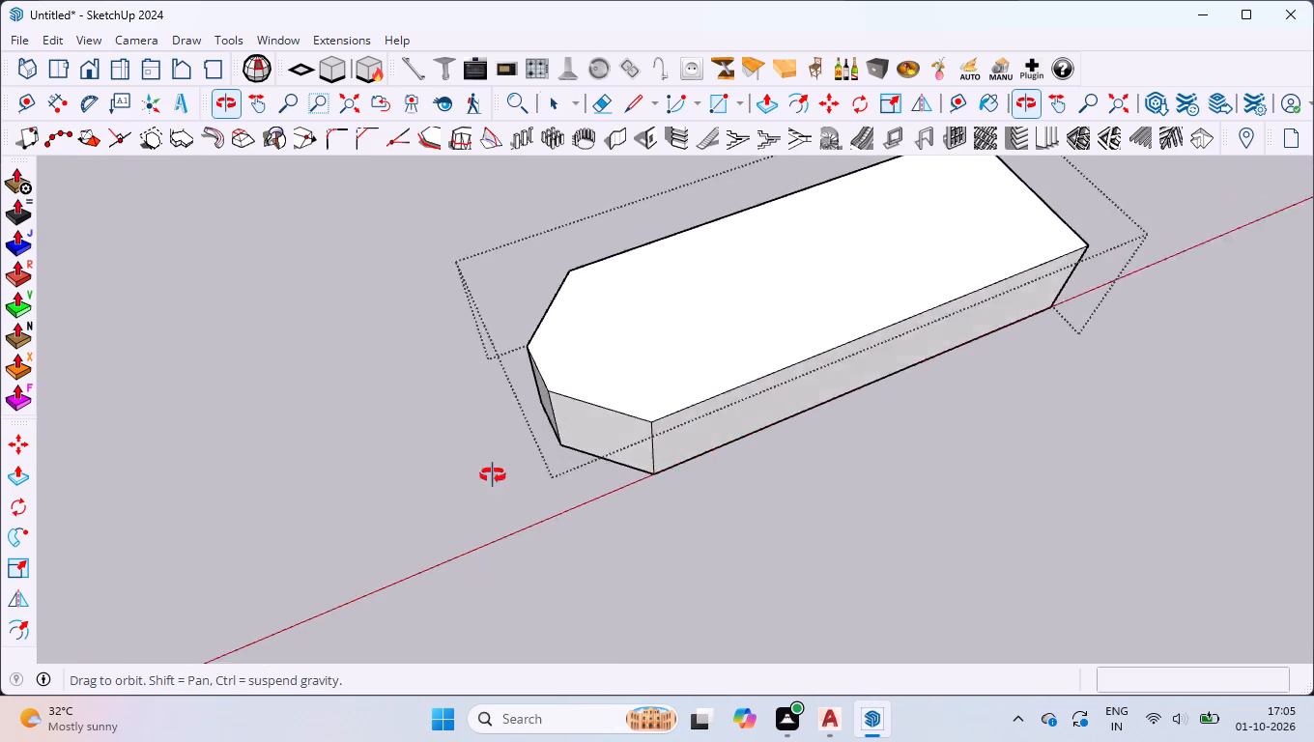
{"action": "middle_click_drag", "start_coordinate": [493, 475], "coordinate": [406, 555]}
{"action": "scroll", "coordinate": [511, 417], "scroll_direction": "up", "scroll_amount": 4}
{"action": "scroll", "coordinate": [510, 430], "scroll_direction": "down", "scroll_amount": 9}
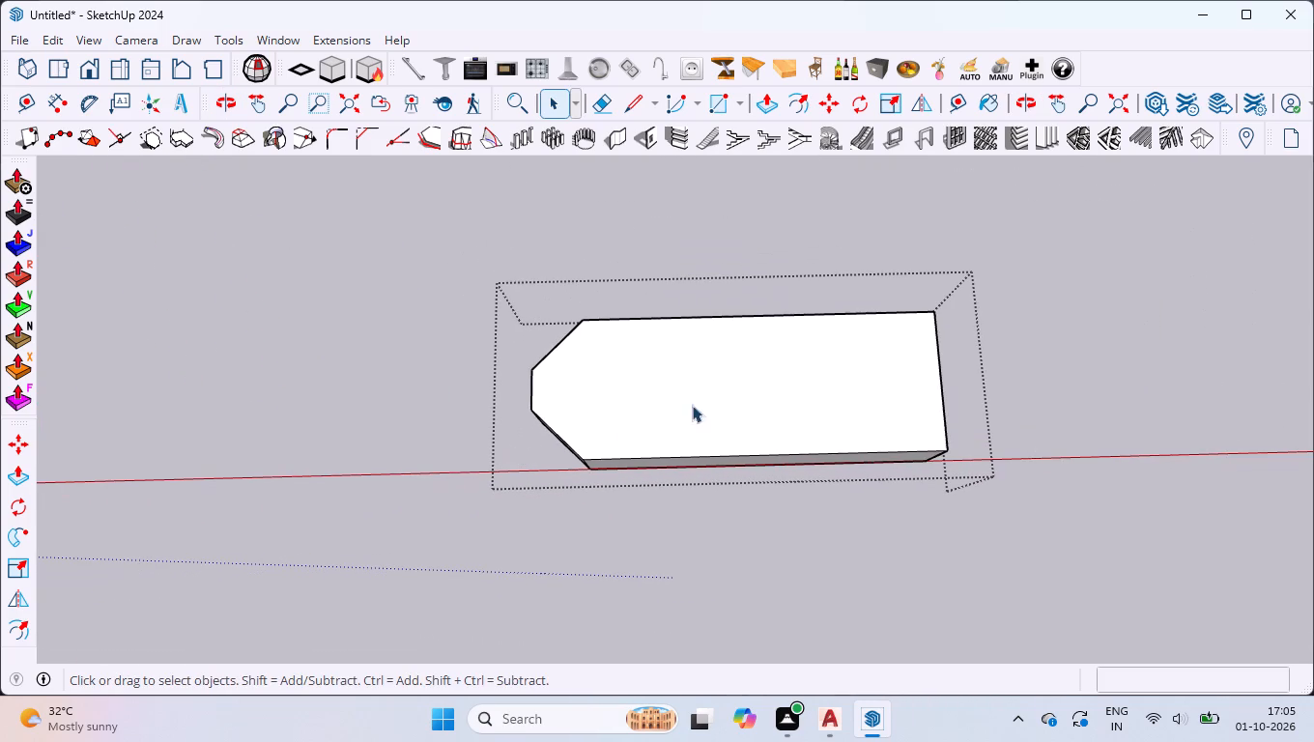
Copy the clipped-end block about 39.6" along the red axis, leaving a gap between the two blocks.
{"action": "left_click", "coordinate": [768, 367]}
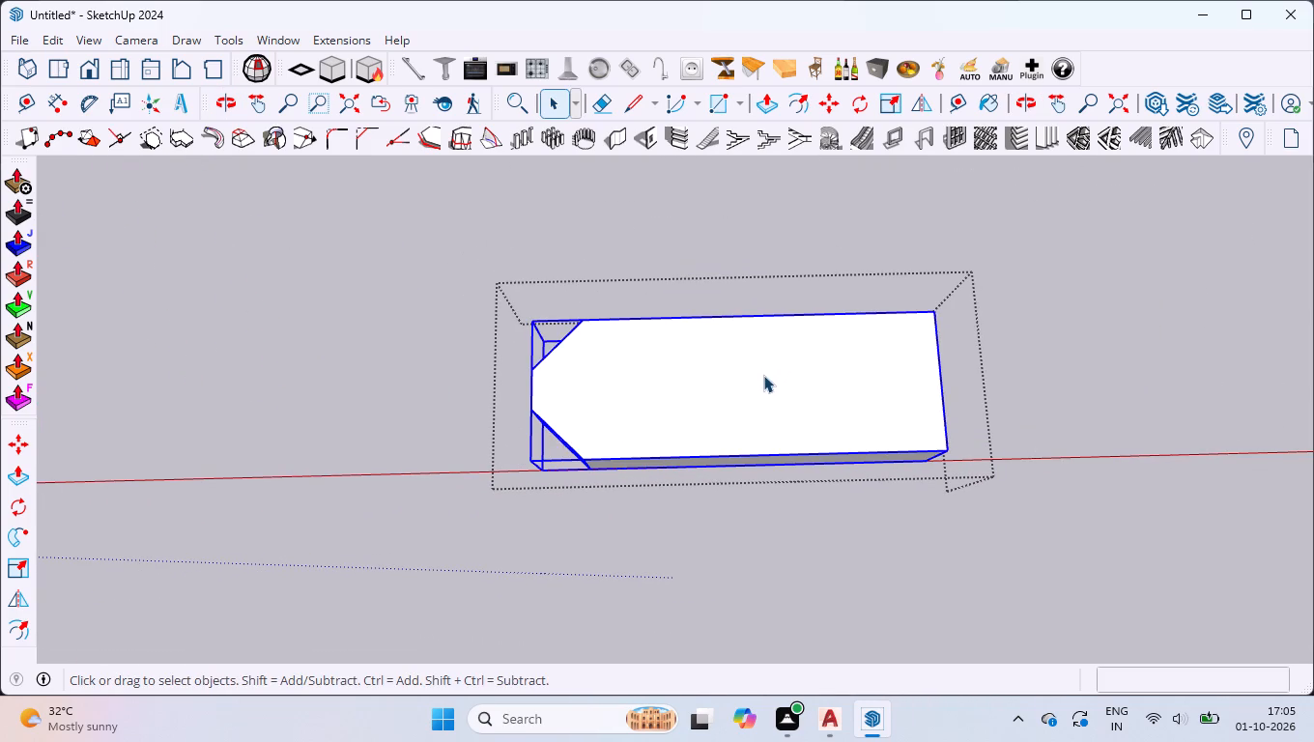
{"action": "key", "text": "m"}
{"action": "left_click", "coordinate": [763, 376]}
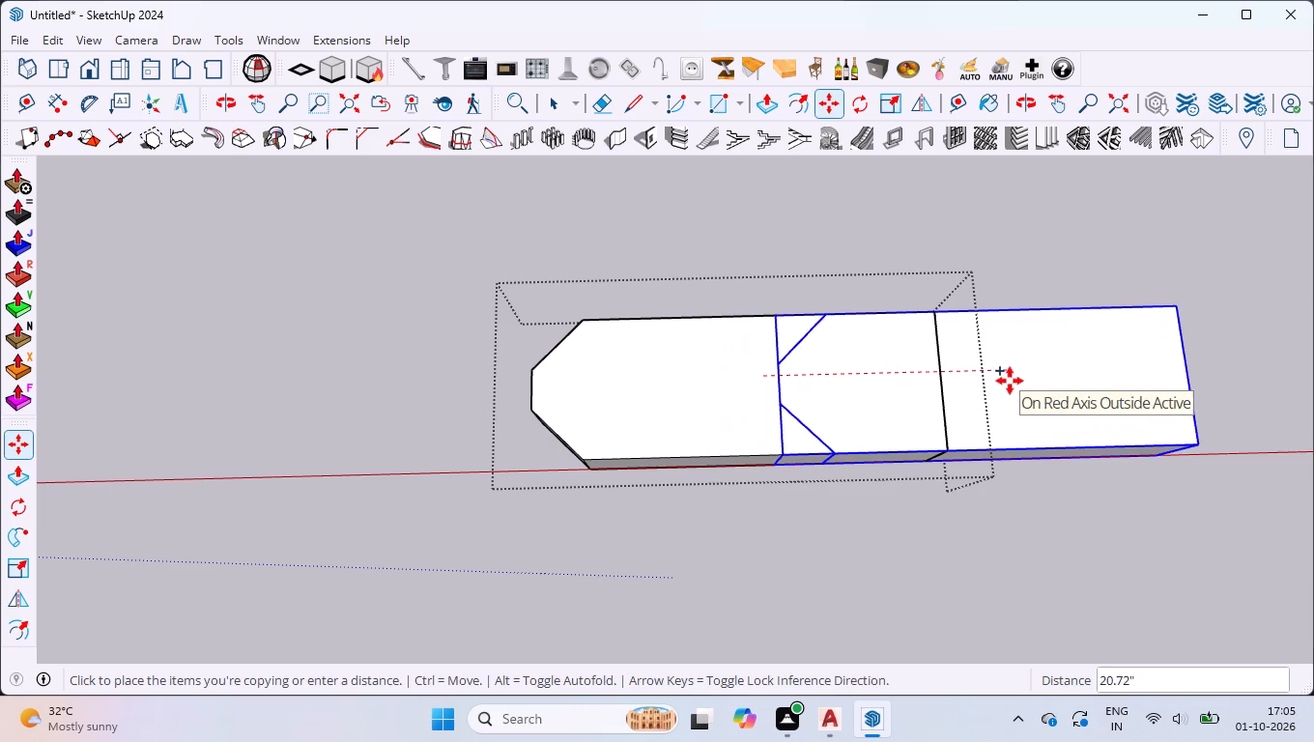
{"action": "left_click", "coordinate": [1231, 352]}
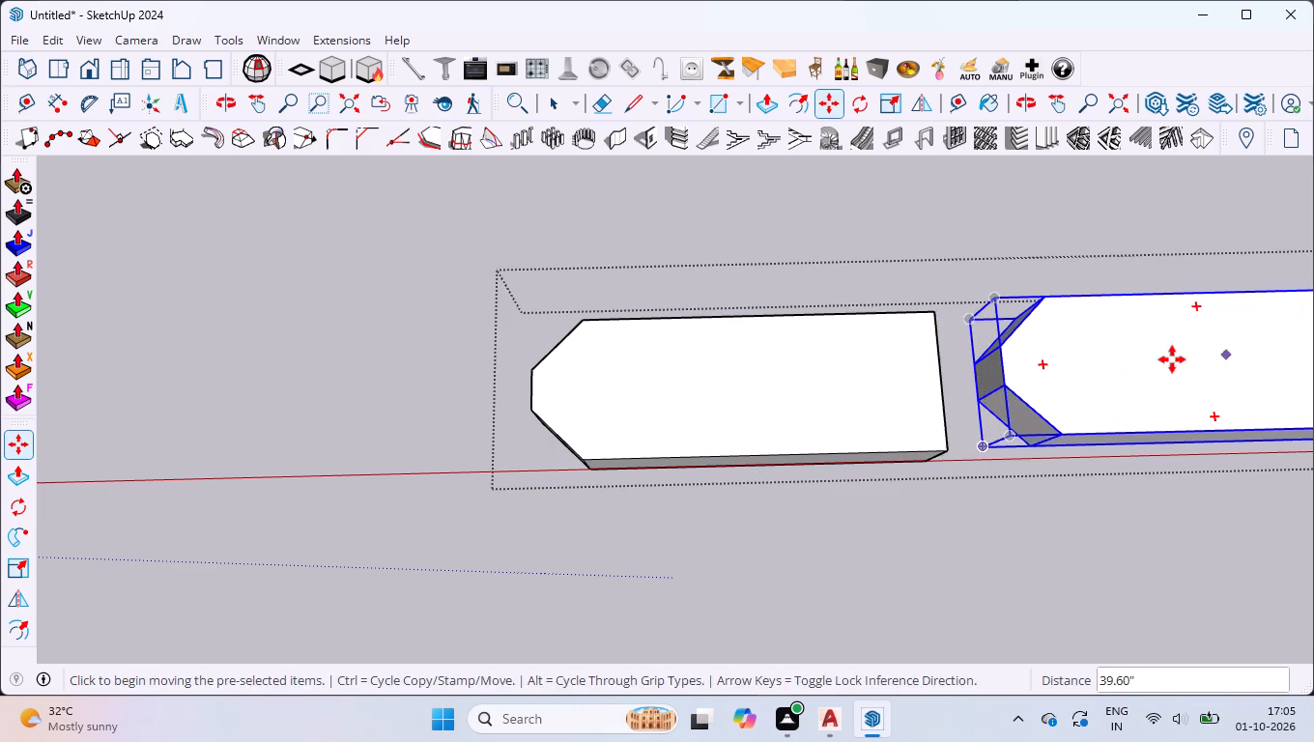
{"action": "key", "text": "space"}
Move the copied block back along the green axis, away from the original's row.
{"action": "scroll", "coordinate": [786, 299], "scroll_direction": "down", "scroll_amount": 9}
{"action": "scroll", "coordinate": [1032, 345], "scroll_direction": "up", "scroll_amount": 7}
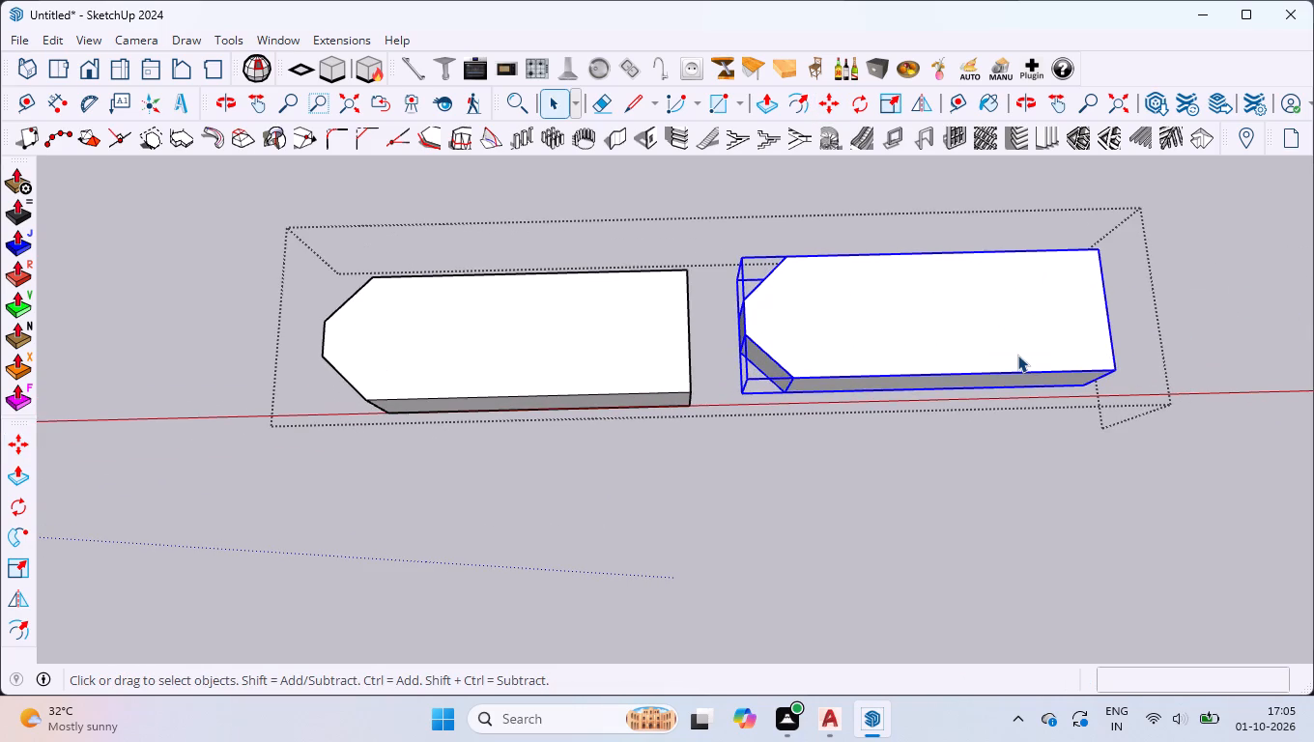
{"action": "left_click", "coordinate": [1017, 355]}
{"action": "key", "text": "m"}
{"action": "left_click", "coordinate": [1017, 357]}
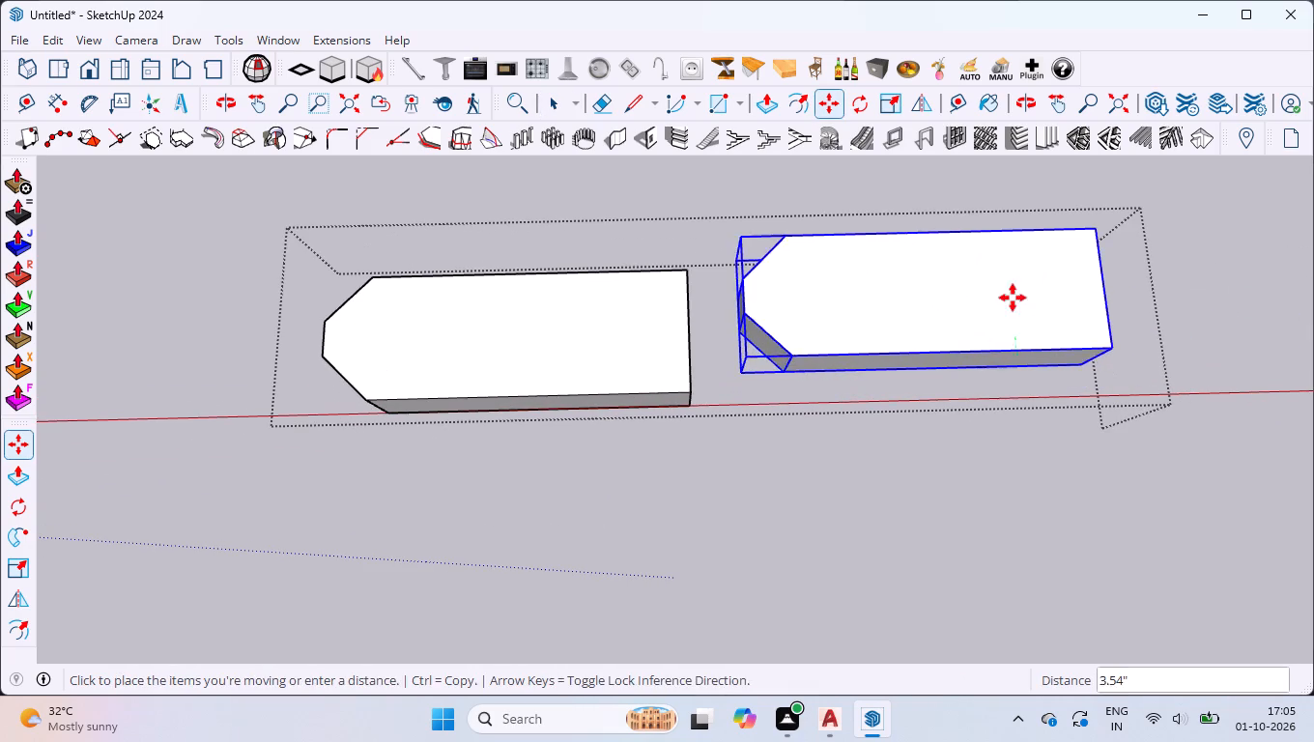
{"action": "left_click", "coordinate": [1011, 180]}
Draw a circle with a 2" radius on the ground in the open space beside the original block.
{"action": "scroll", "coordinate": [1000, 405], "scroll_direction": "down", "scroll_amount": 4}
{"action": "scroll", "coordinate": [963, 298], "scroll_direction": "up", "scroll_amount": 7}
{"action": "key", "text": "c"}
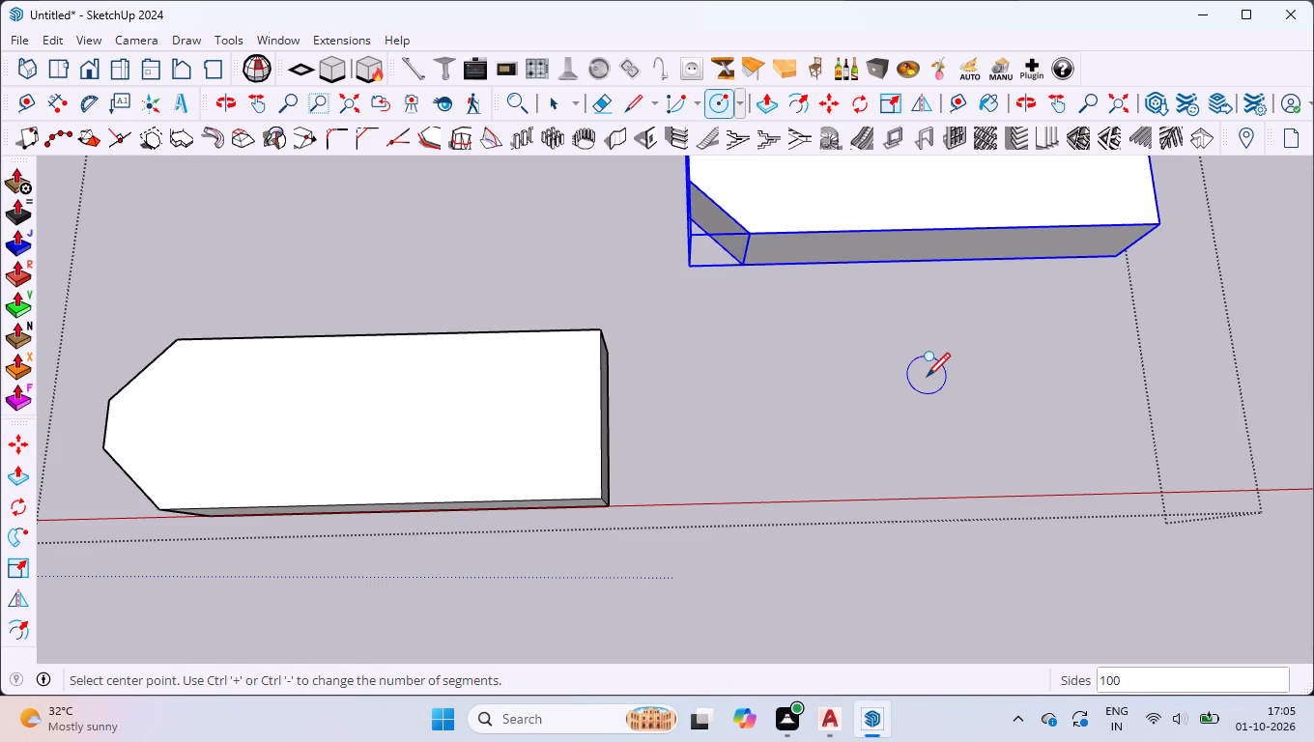
{"action": "left_click", "coordinate": [928, 375]}
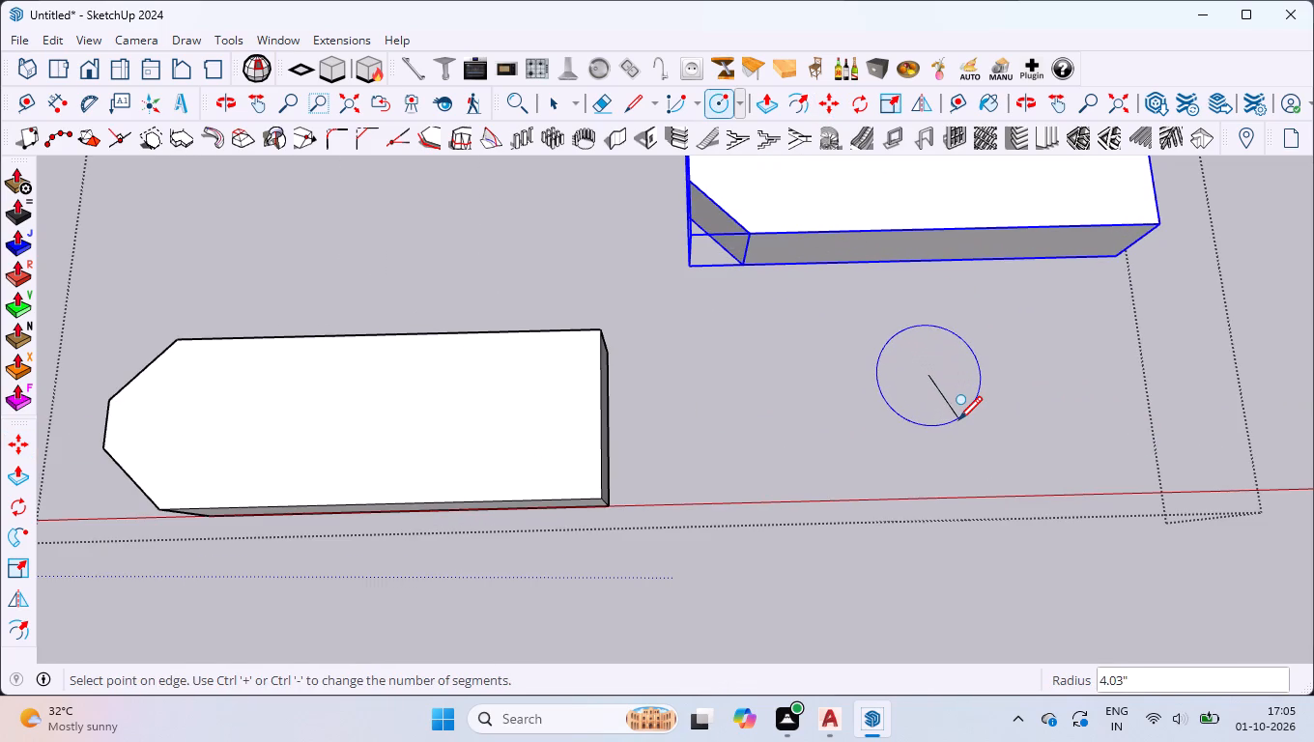
{"action": "type", "text": "2\""}
{"action": "key", "text": "Return"}
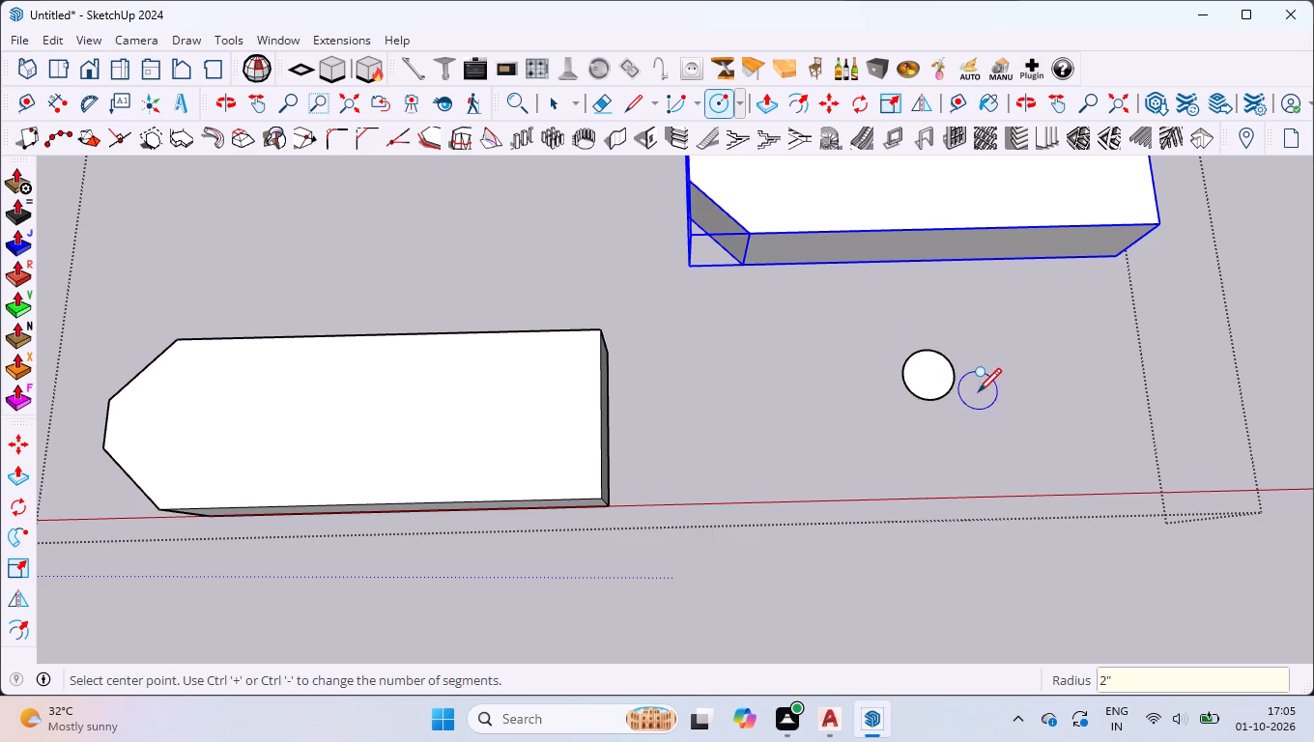
Push/Pull the circle up 10' to form a tall cylinder.
{"action": "scroll", "coordinate": [978, 390], "scroll_direction": "up", "scroll_amount": 15}
{"action": "key", "text": "p"}
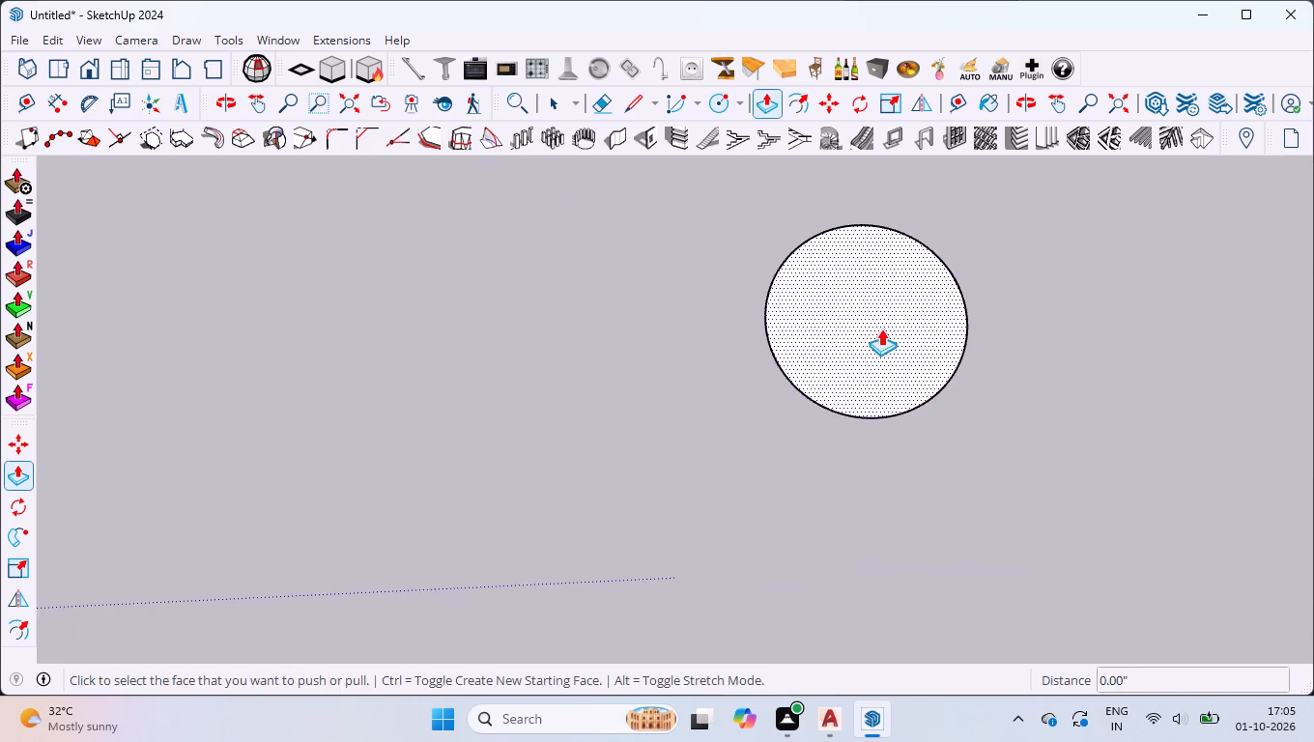
{"action": "left_click", "coordinate": [881, 328]}
{"action": "type", "text": "10'"}
{"action": "key", "text": "Return"}
{"action": "key", "text": "space"}
Move the original block by the midpoint of its clipped end onto the side face of the tall cylinder.
{"action": "scroll", "coordinate": [984, 182], "scroll_direction": "down", "scroll_amount": 1}
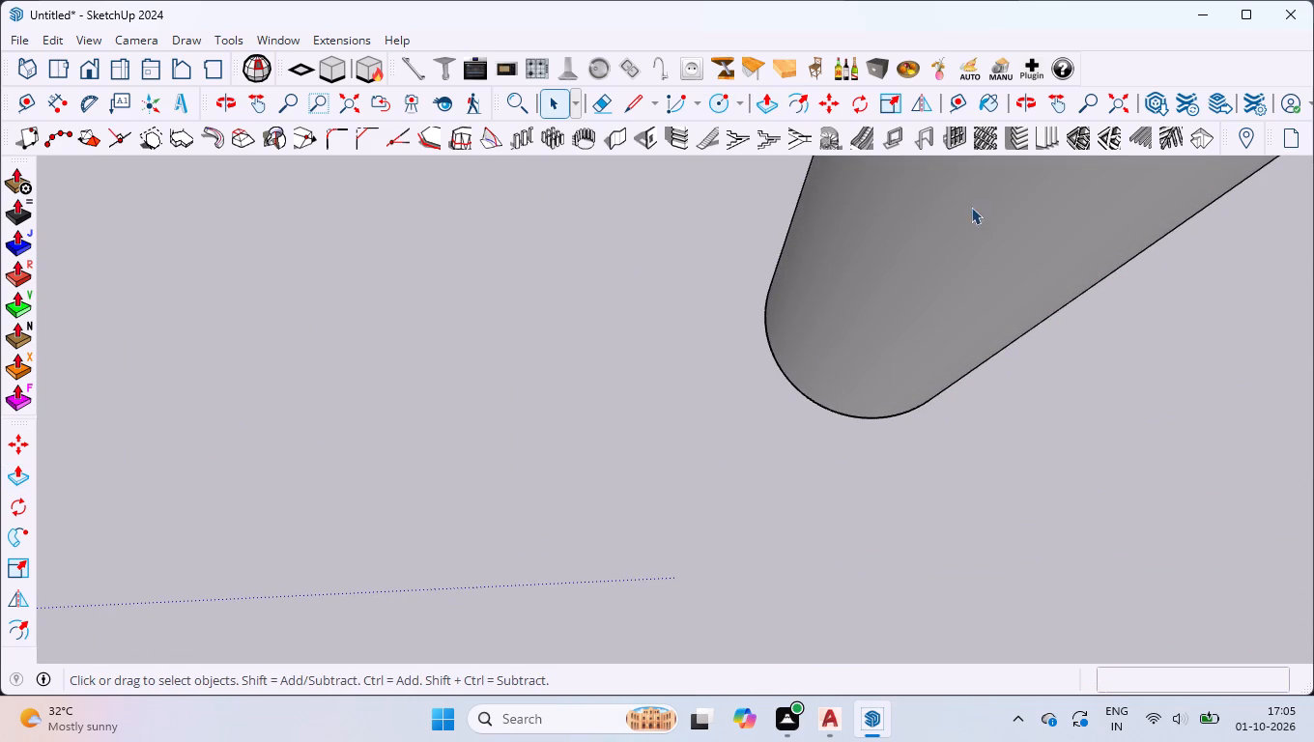
{"action": "scroll", "coordinate": [762, 477], "scroll_direction": "down", "scroll_amount": 17}
{"action": "left_click", "coordinate": [353, 356]}
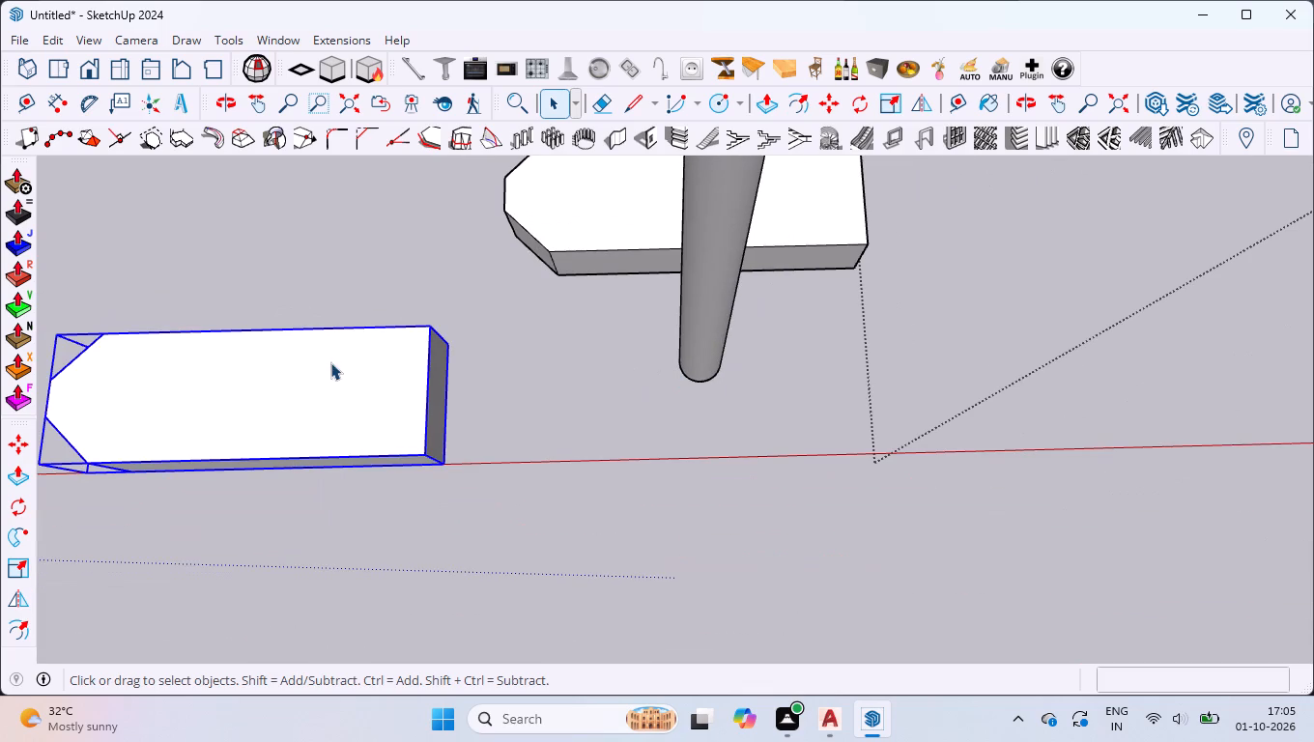
{"action": "key", "text": "m"}
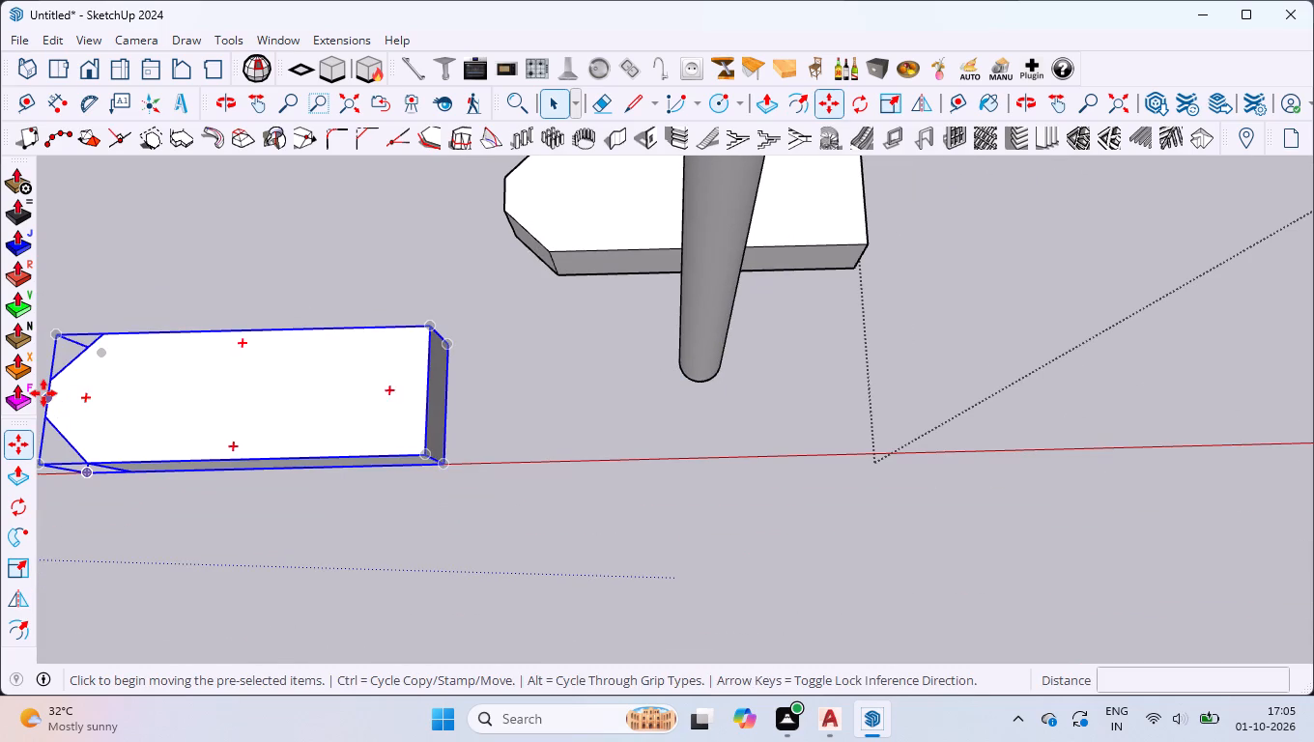
{"action": "left_click", "coordinate": [48, 395]}
{"action": "scroll", "coordinate": [862, 330], "scroll_direction": "up", "scroll_amount": 3}
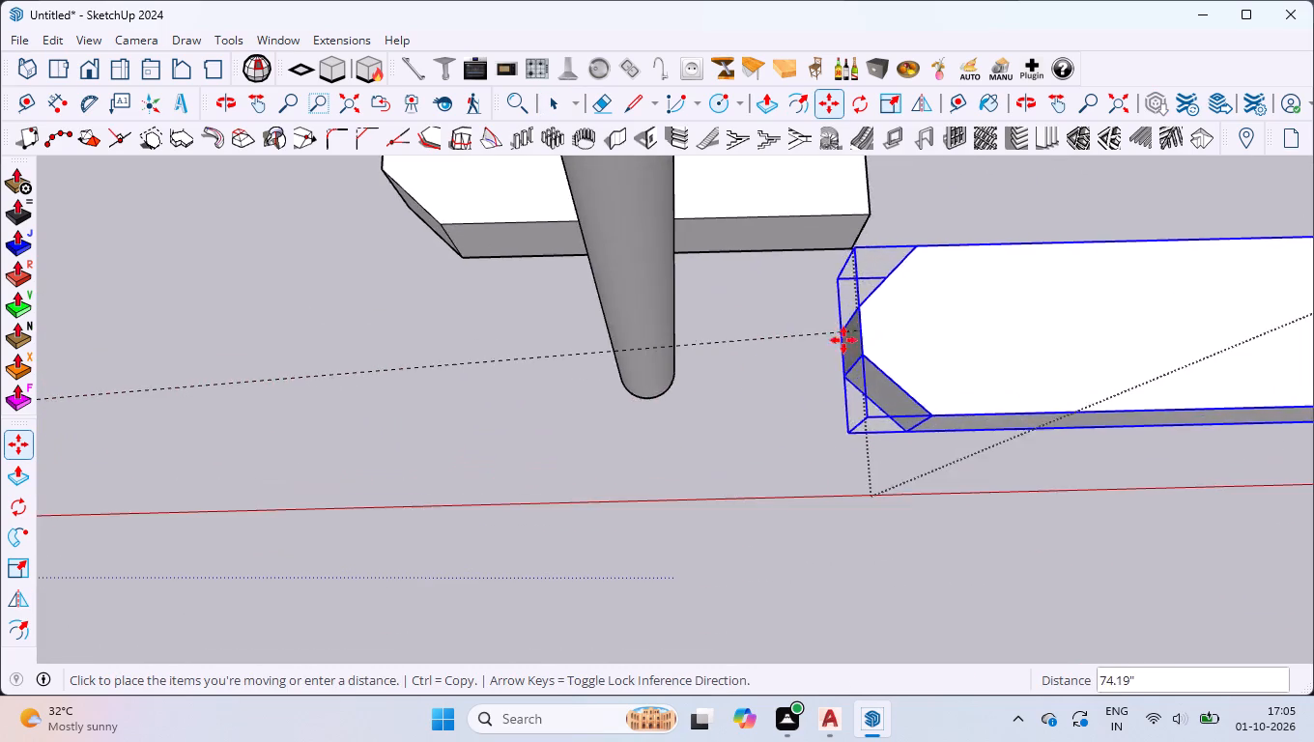
{"action": "scroll", "coordinate": [843, 340], "scroll_direction": "up", "scroll_amount": 4}
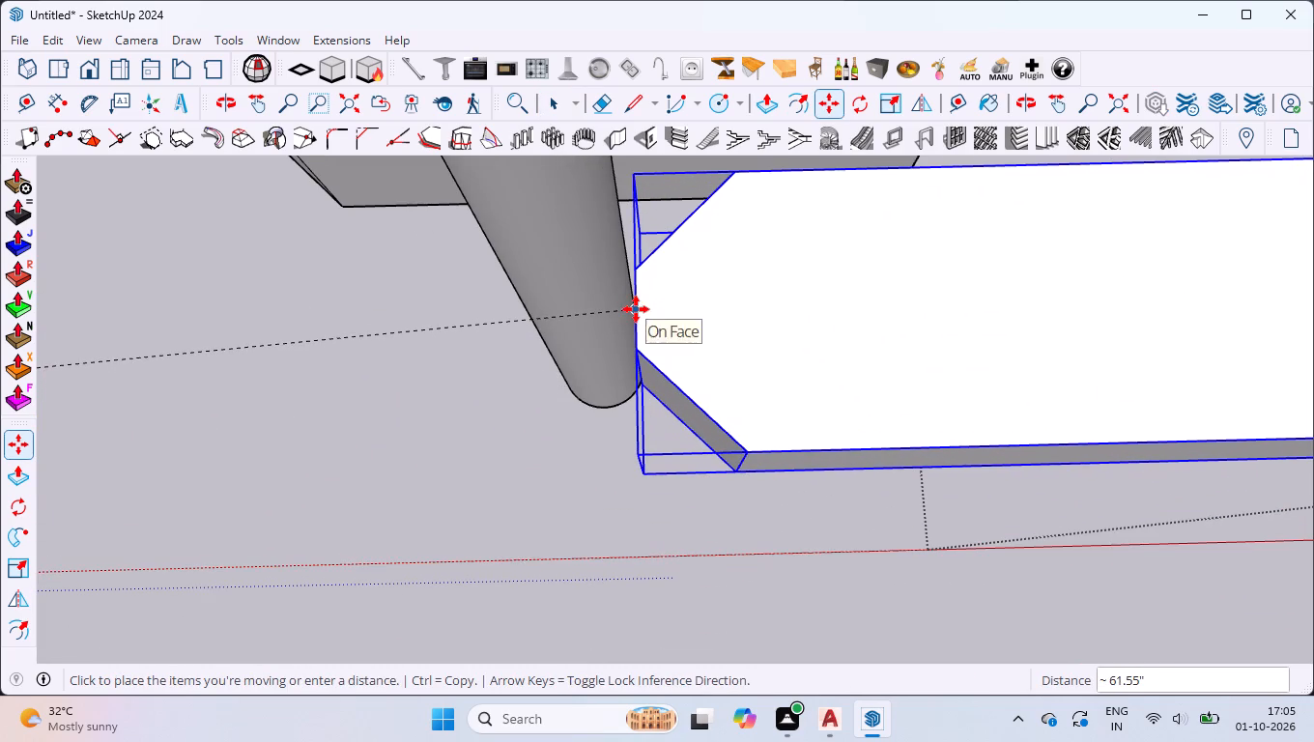
{"action": "left_click", "coordinate": [636, 308]}
Lower the block about 3.2" so the bottom edge of its clipped end meets the cylinder's base edge.
{"action": "scroll", "coordinate": [625, 374], "scroll_direction": "up", "scroll_amount": 1}
{"action": "middle_click_drag", "start_coordinate": [625, 374], "coordinate": [664, 60]}
{"action": "scroll", "coordinate": [650, 371], "scroll_direction": "up", "scroll_amount": 4}
{"action": "scroll", "coordinate": [621, 471], "scroll_direction": "up", "scroll_amount": 5}
{"action": "middle_click_drag", "start_coordinate": [636, 474], "coordinate": [594, 283]}
{"action": "scroll", "coordinate": [578, 458], "scroll_direction": "down", "scroll_amount": 10}
{"action": "scroll", "coordinate": [544, 305], "scroll_direction": "up", "scroll_amount": 3}
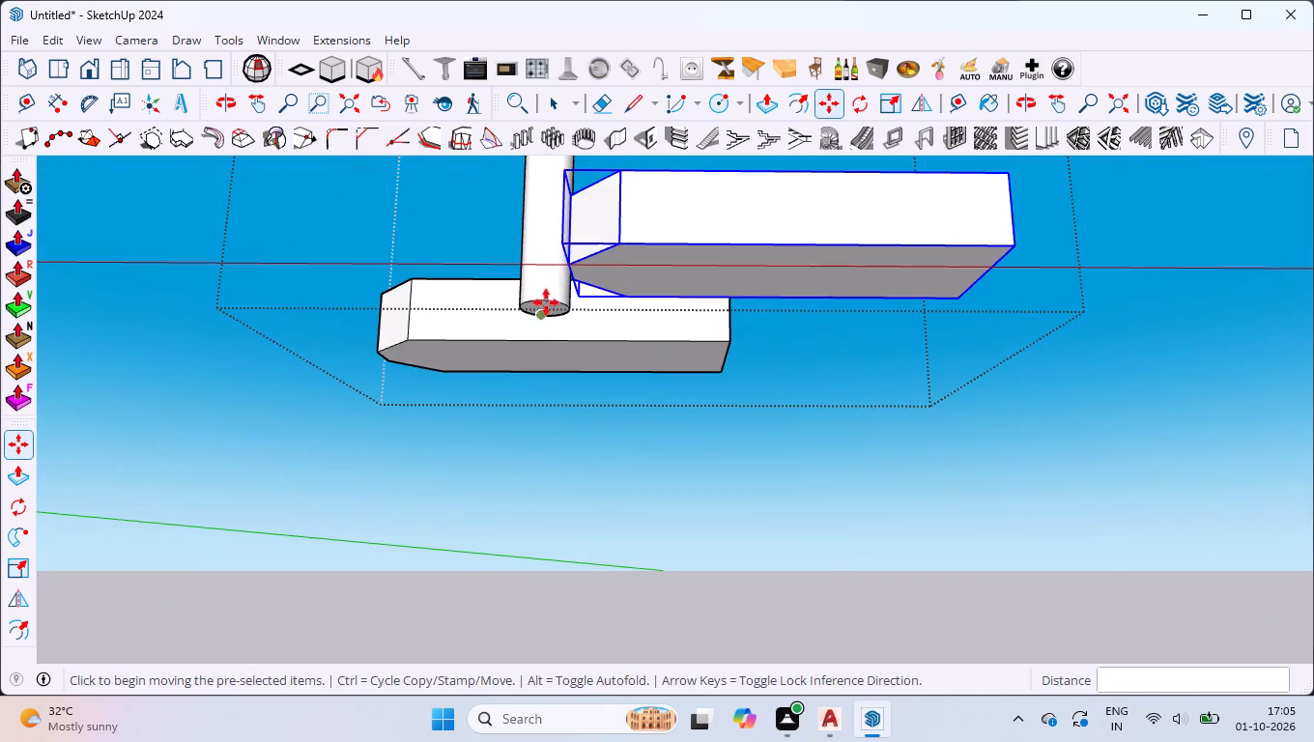
{"action": "scroll", "coordinate": [546, 302], "scroll_direction": "up", "scroll_amount": 12}
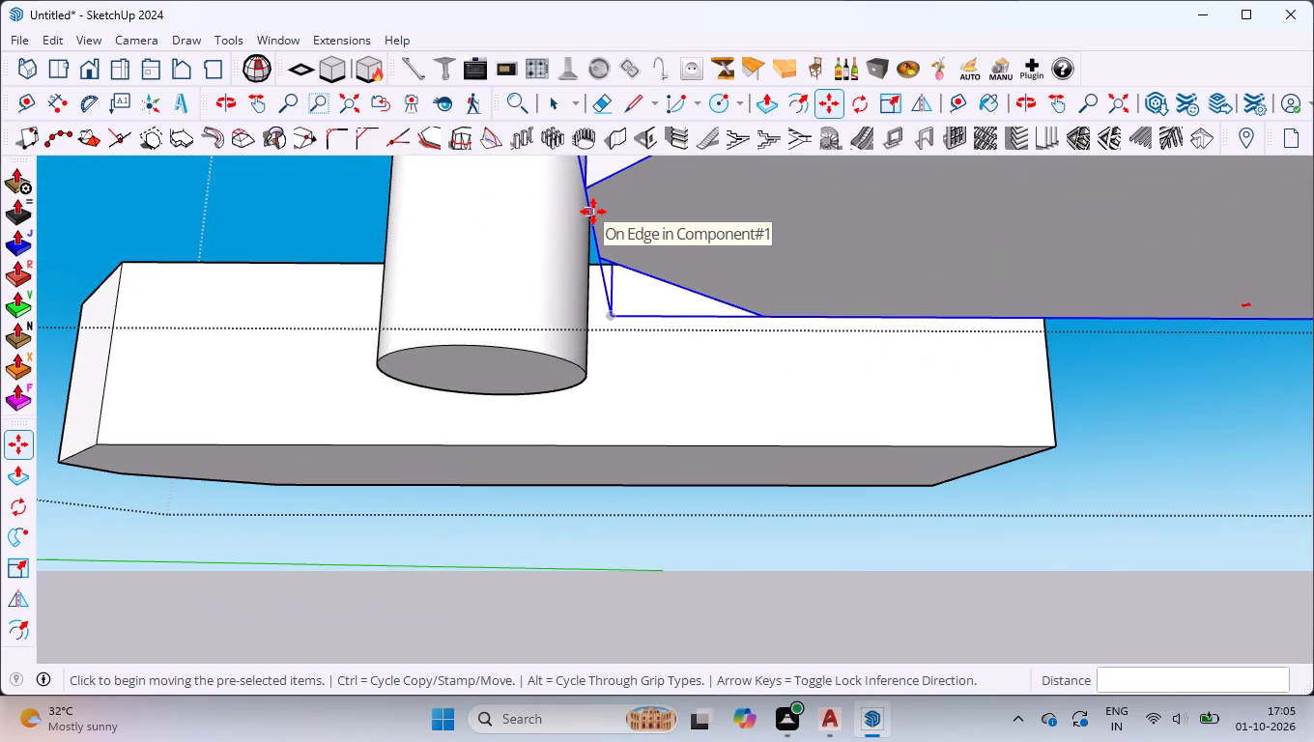
{"action": "left_click", "coordinate": [594, 210]}
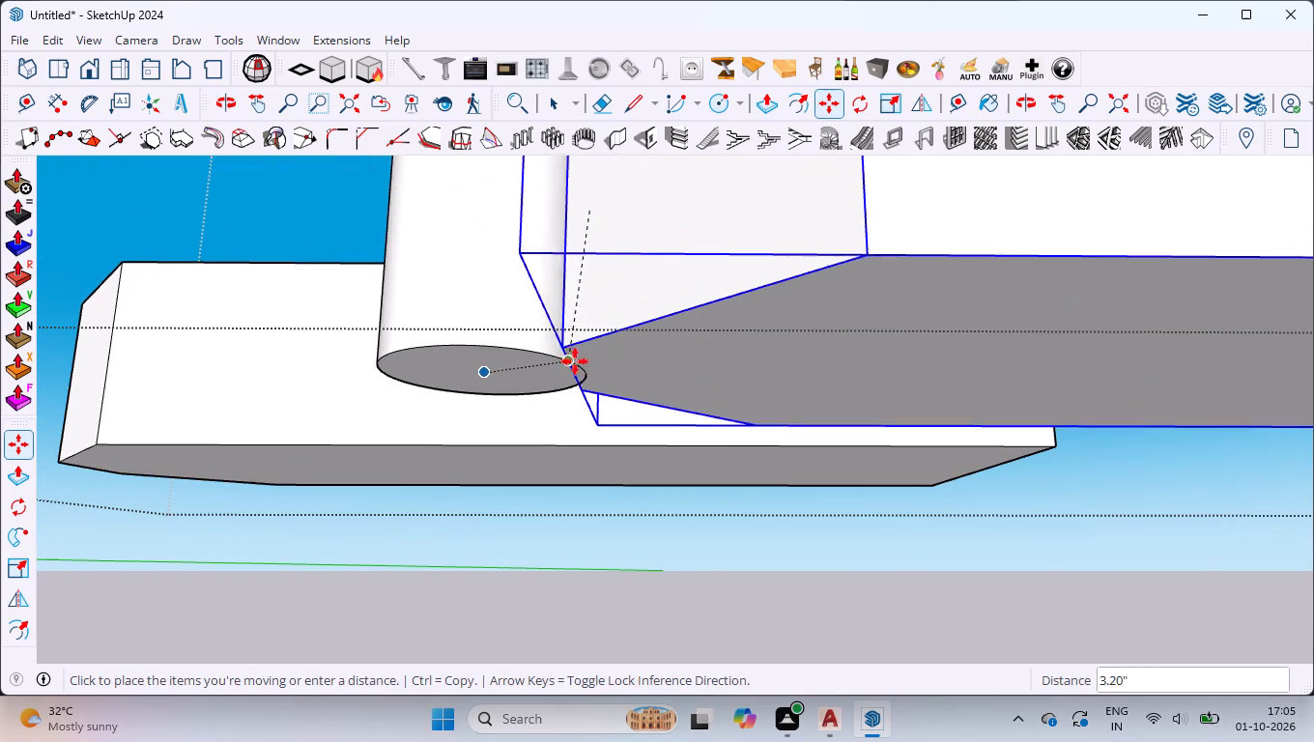
{"action": "scroll", "coordinate": [586, 369], "scroll_direction": "up", "scroll_amount": 6}
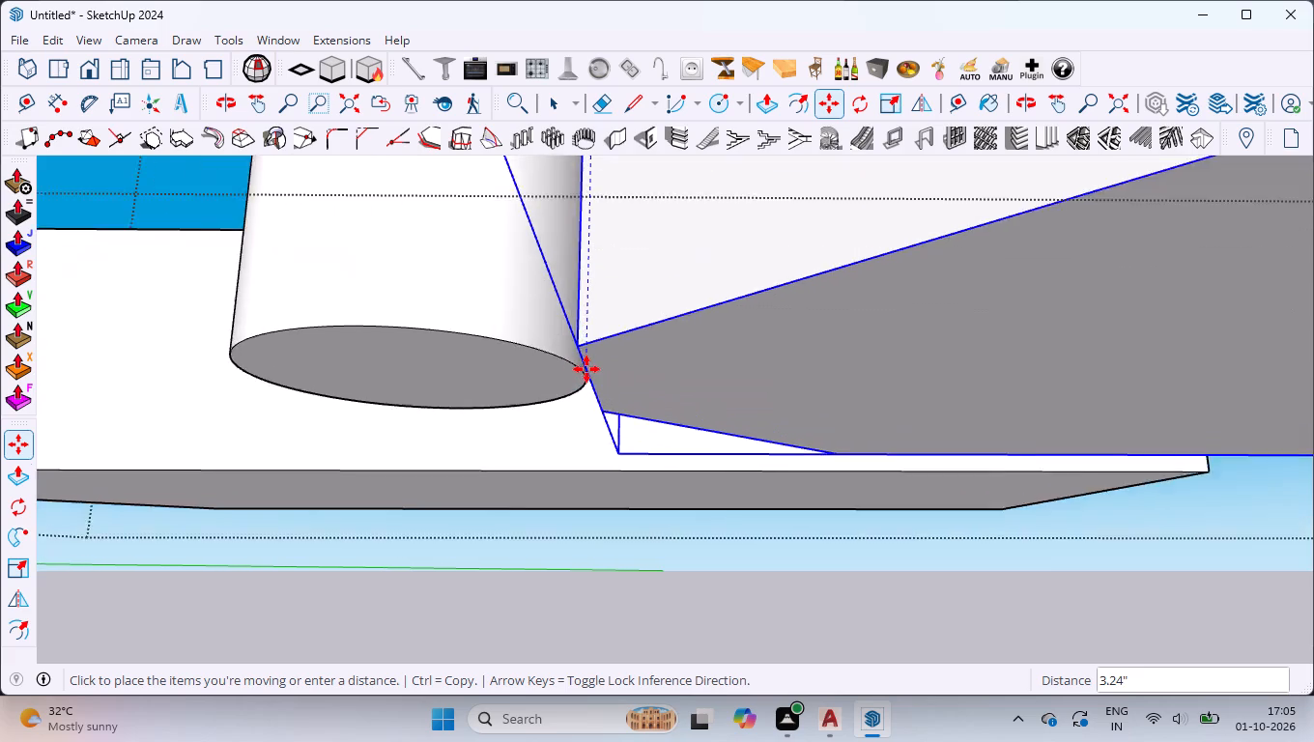
{"action": "scroll", "coordinate": [586, 369], "scroll_direction": "up", "scroll_amount": 11}
{"action": "left_click", "coordinate": [577, 373]}
Delete the copied block standing behind the cylinder.
{"action": "scroll", "coordinate": [562, 384], "scroll_direction": "down", "scroll_amount": 5}
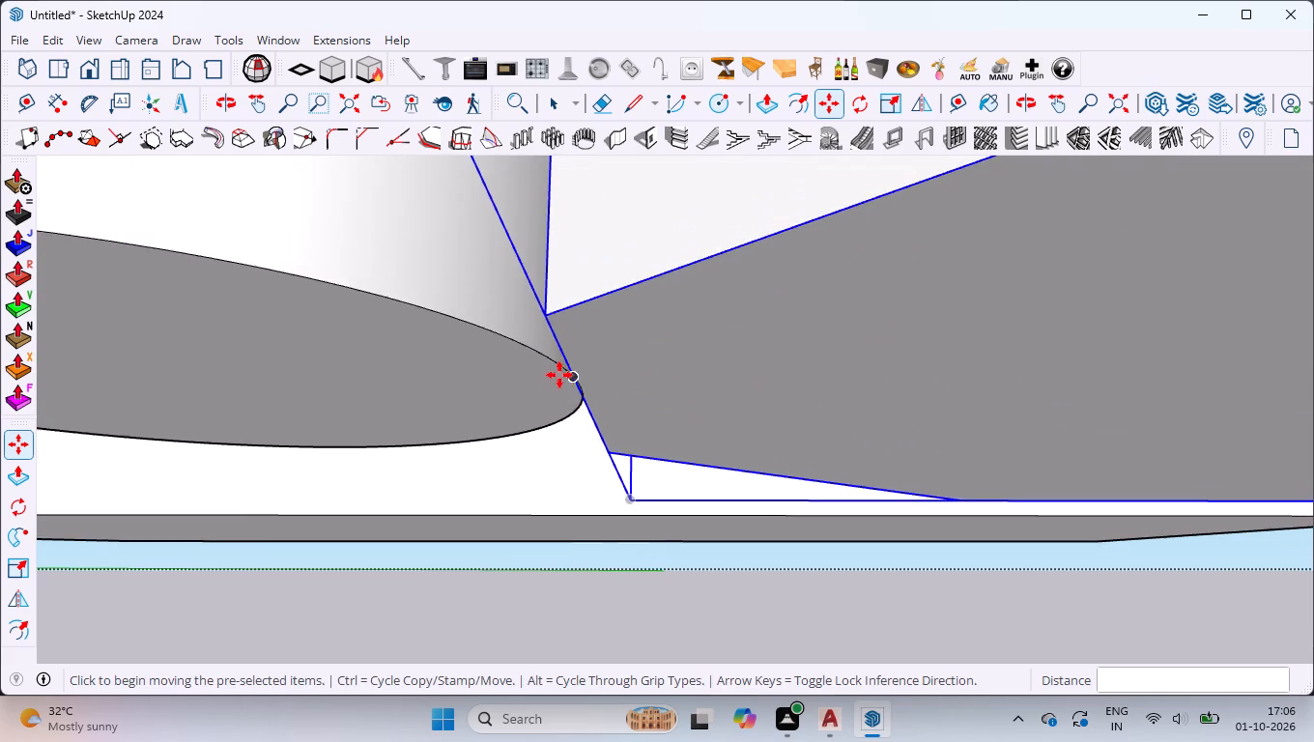
{"action": "middle_click_drag", "start_coordinate": [559, 375], "coordinate": [564, 538]}
{"action": "scroll", "coordinate": [502, 307], "scroll_direction": "down", "scroll_amount": 20}
{"action": "scroll", "coordinate": [502, 307], "scroll_direction": "down", "scroll_amount": 5}
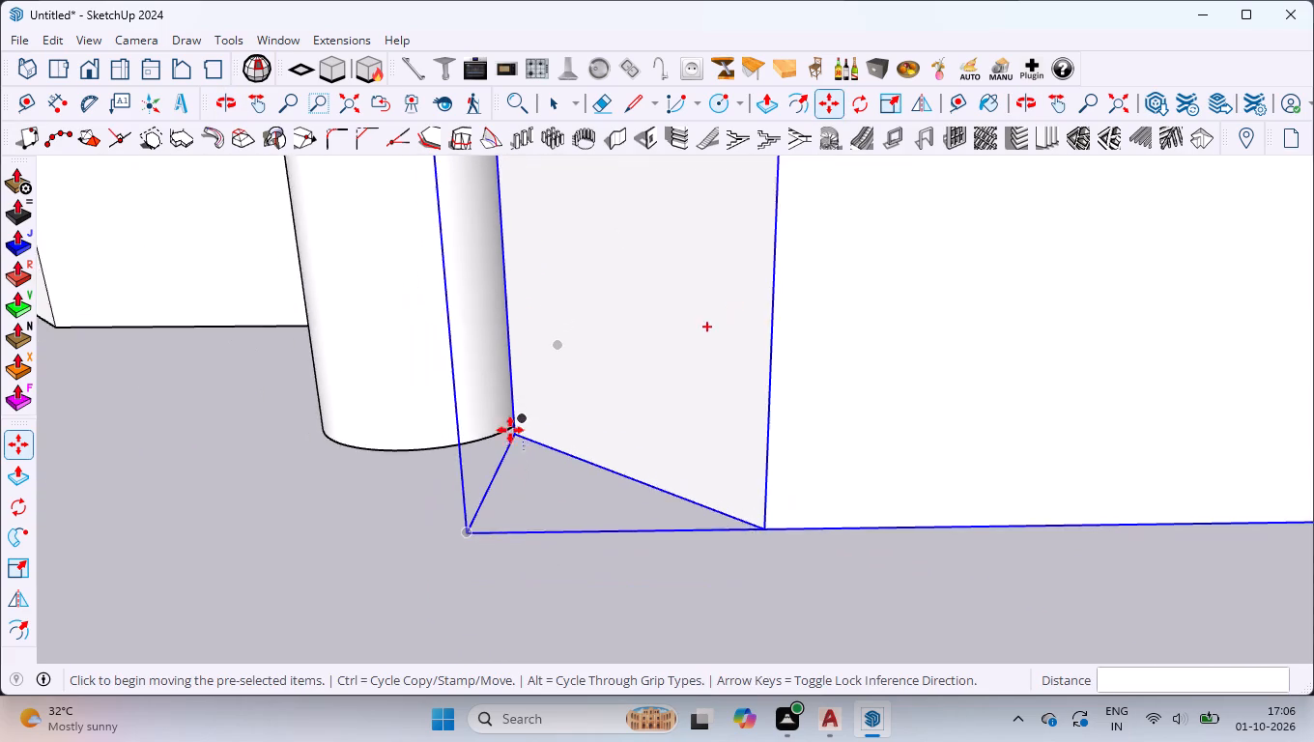
{"action": "scroll", "coordinate": [510, 430], "scroll_direction": "down", "scroll_amount": 15}
{"action": "middle_click_drag", "start_coordinate": [497, 452], "coordinate": [587, 624]}
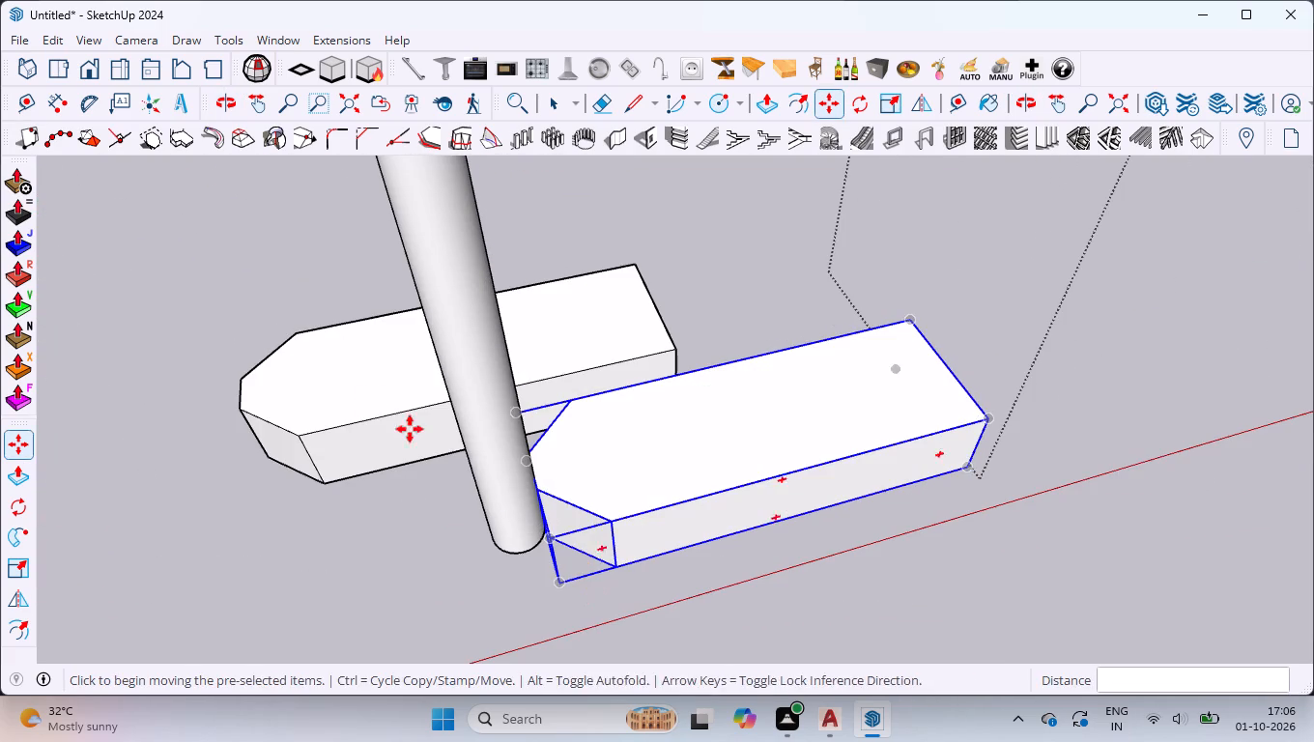
{"action": "key", "text": "space"}
{"action": "left_click", "coordinate": [379, 394]}
{"action": "key", "text": "Delete"}
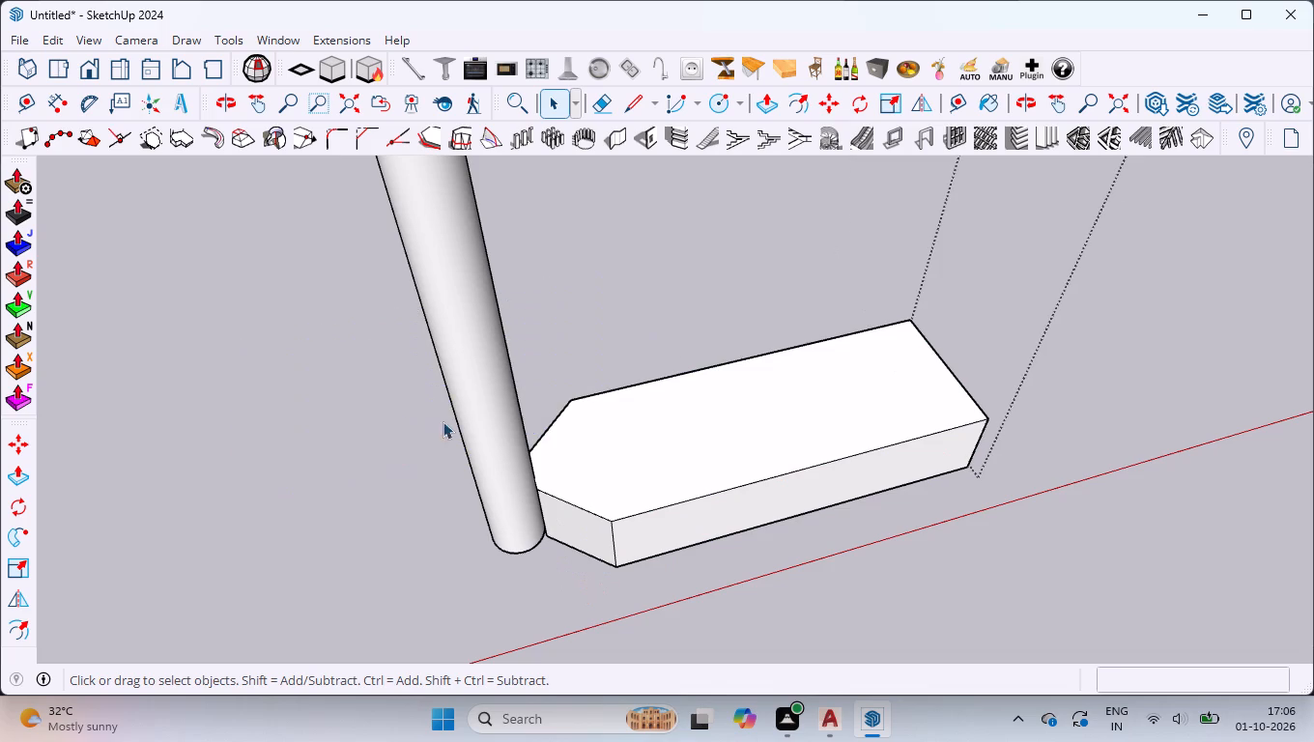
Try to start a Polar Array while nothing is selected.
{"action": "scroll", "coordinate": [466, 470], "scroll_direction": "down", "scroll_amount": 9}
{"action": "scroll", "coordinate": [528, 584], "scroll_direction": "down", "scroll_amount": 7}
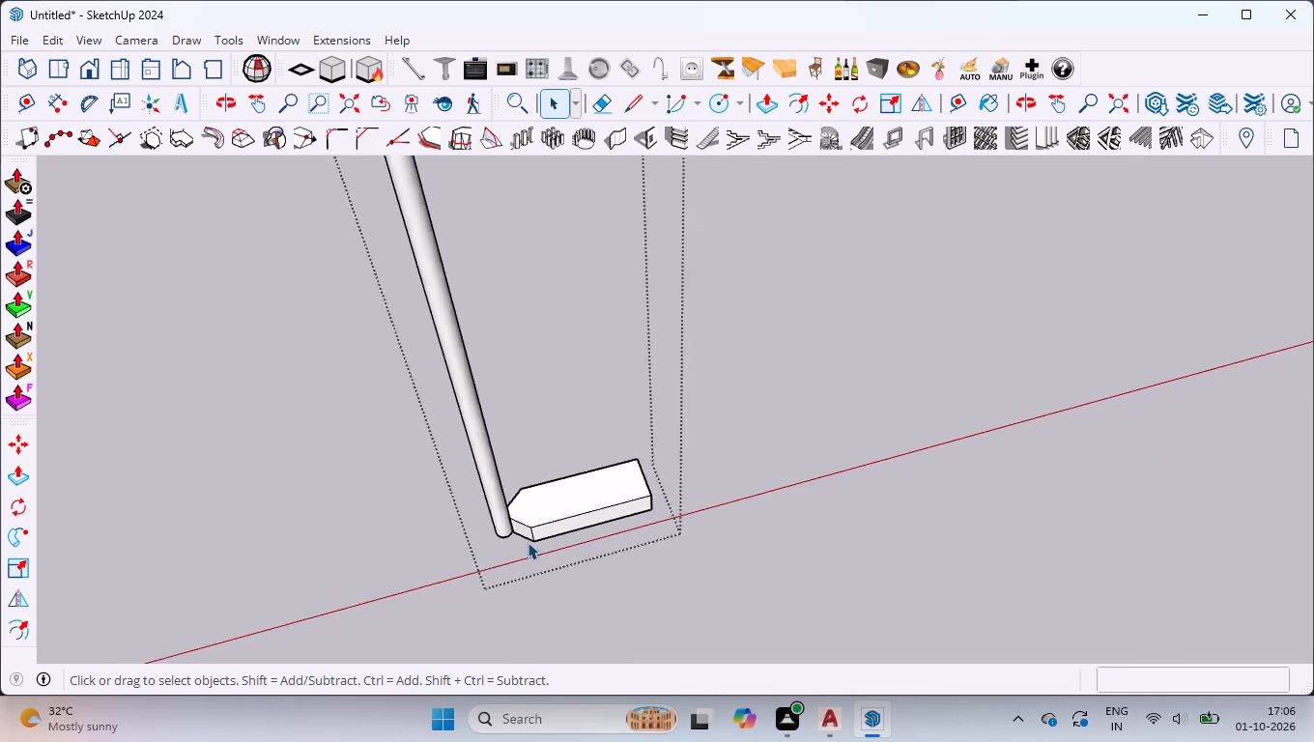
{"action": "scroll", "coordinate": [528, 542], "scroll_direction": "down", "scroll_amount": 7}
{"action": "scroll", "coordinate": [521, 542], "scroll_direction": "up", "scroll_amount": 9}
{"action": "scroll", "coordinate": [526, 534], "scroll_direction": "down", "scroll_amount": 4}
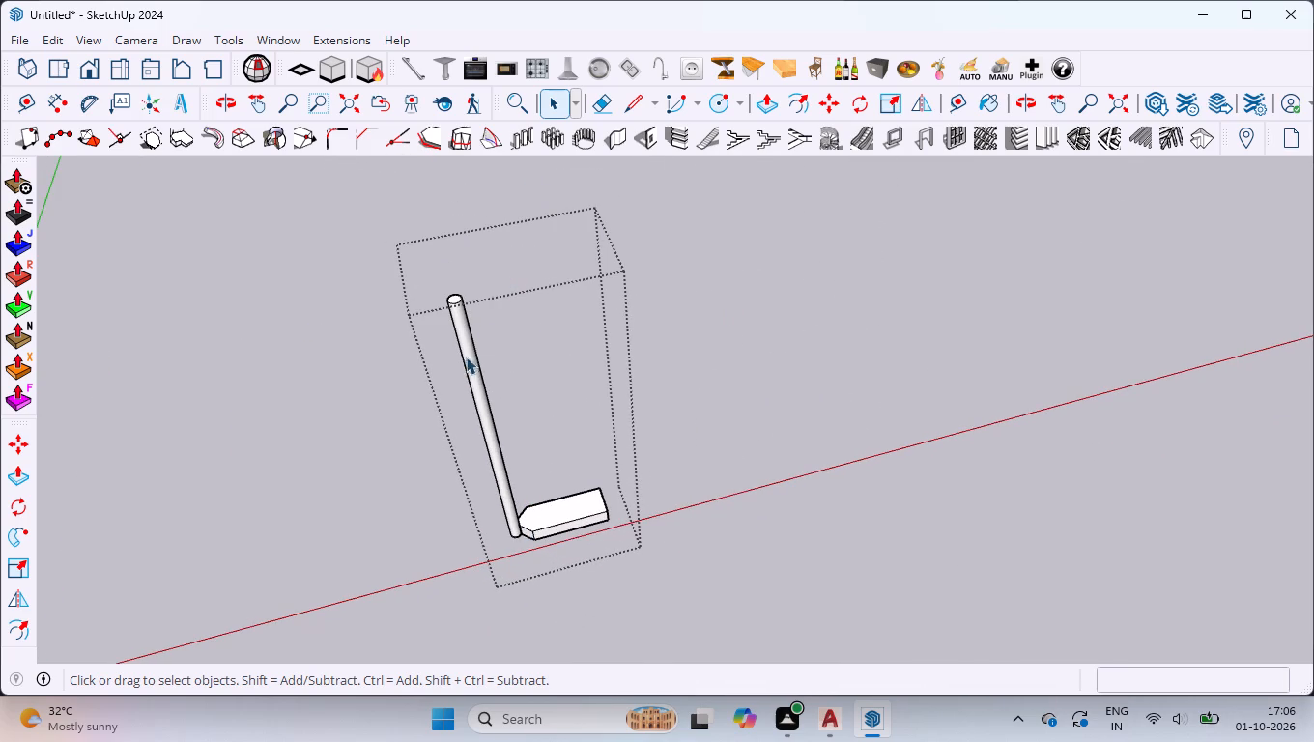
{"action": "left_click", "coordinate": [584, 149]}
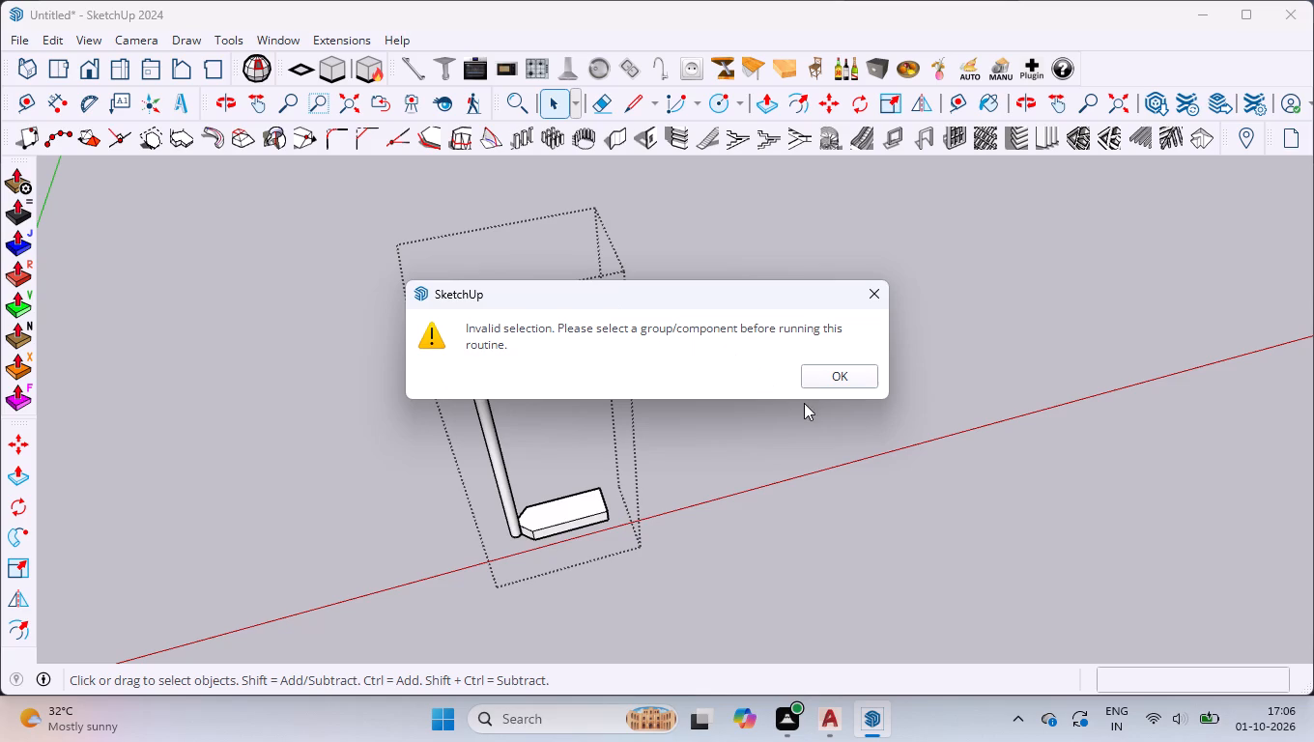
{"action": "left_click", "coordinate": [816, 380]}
Set up a Polar Array of the cylinder-and-block group with 20 entities and 10' total distance along the center axis.
{"action": "left_click", "coordinate": [820, 365]}
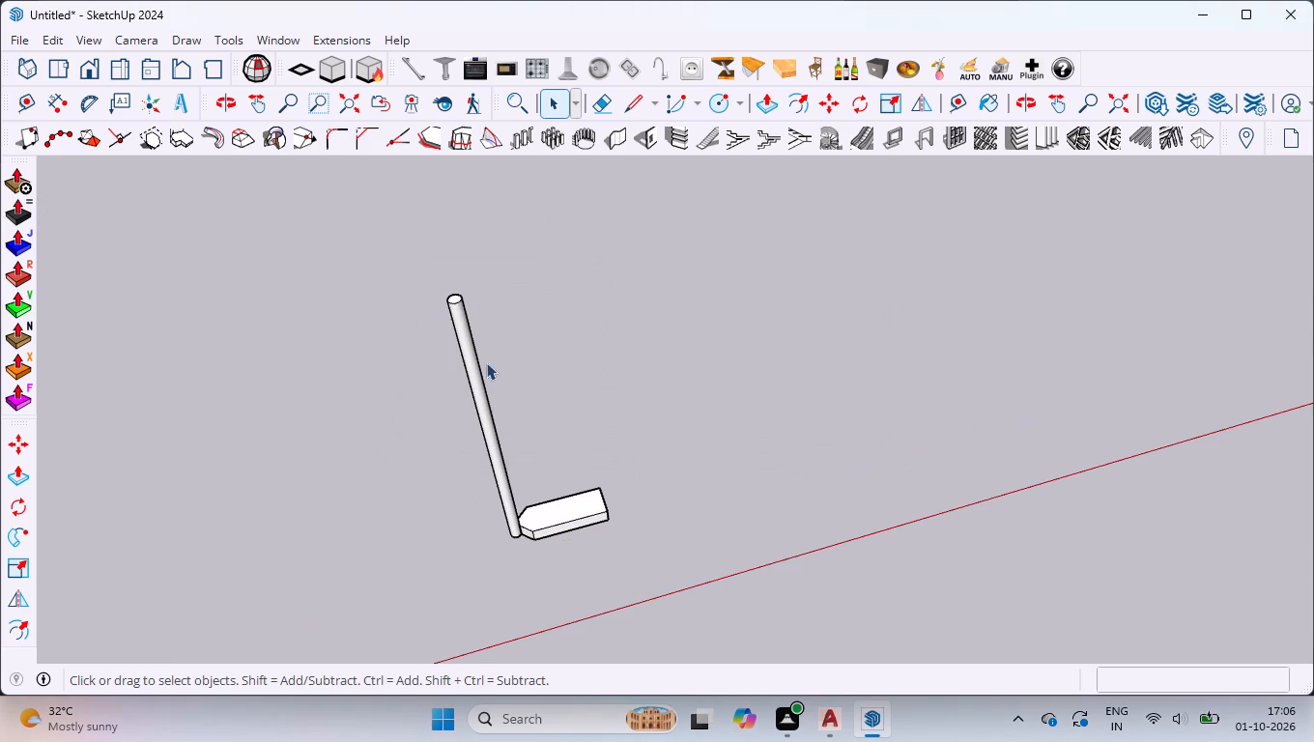
{"action": "left_click", "coordinate": [464, 360]}
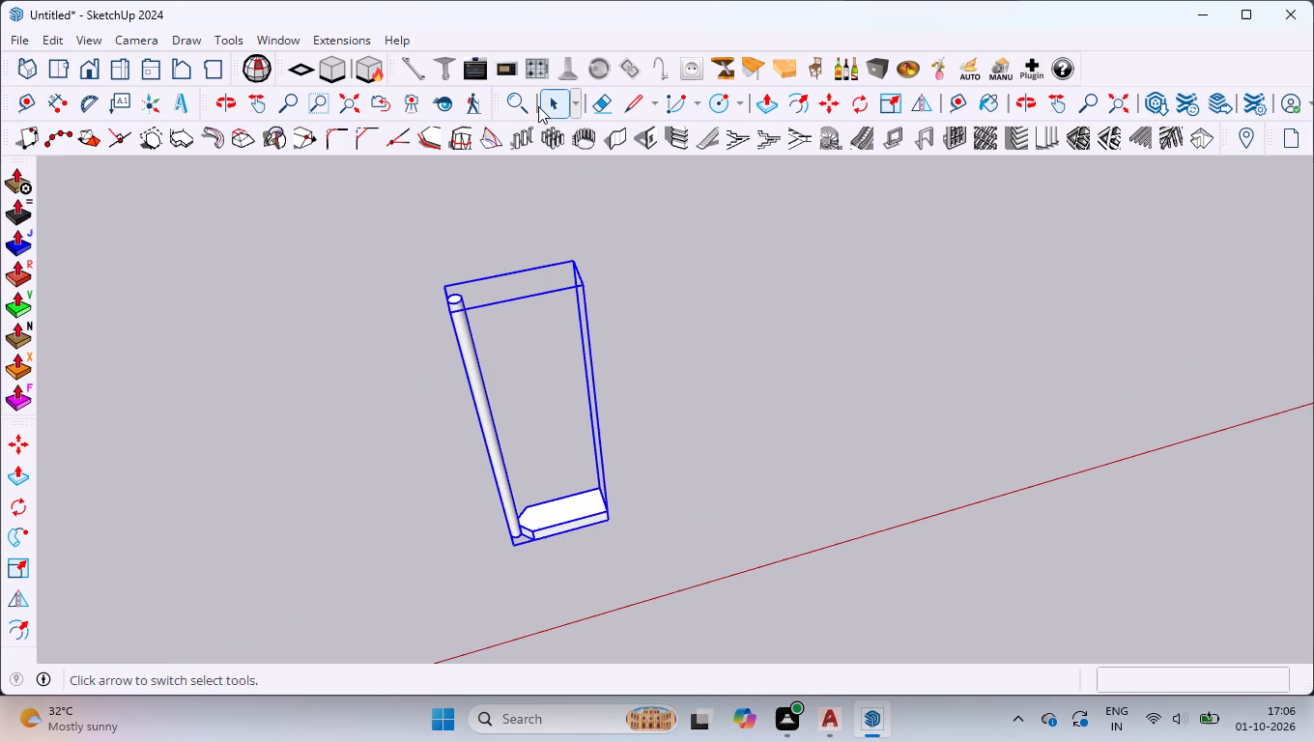
{"action": "left_click", "coordinate": [545, 140]}
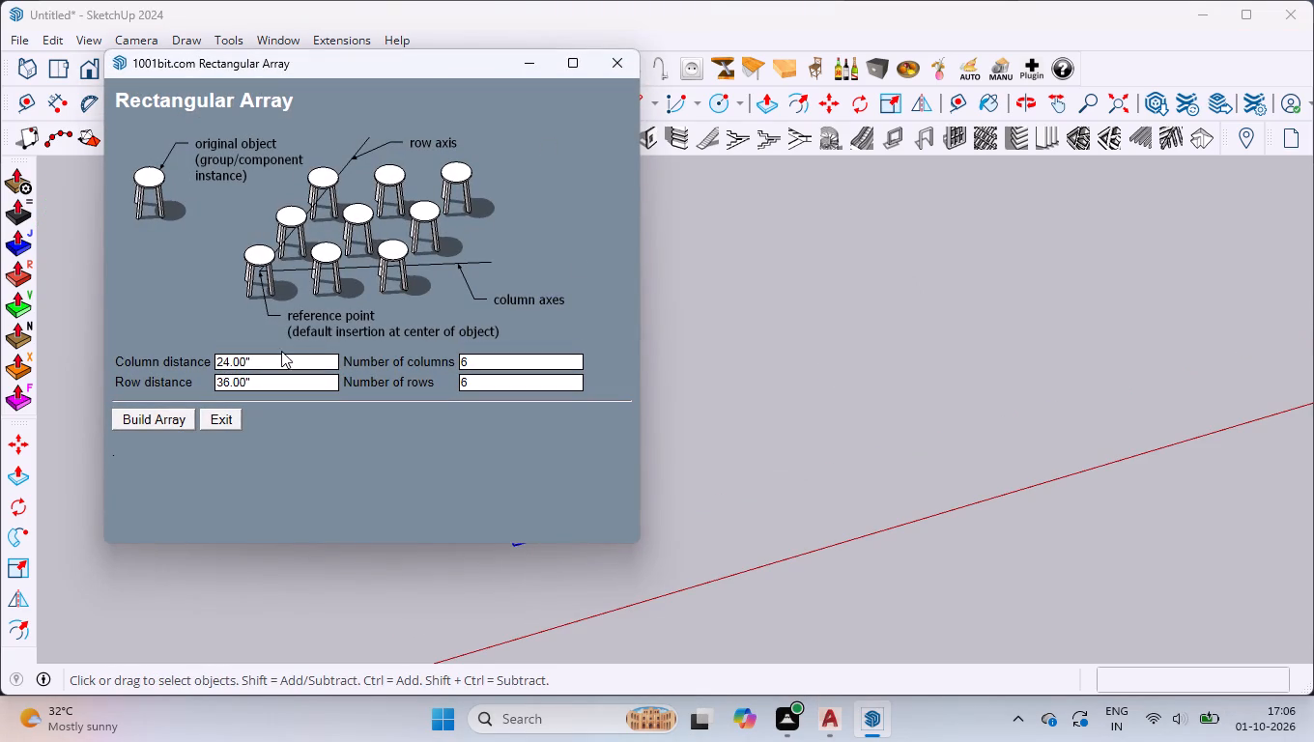
{"action": "left_click", "coordinate": [614, 75]}
{"action": "left_click", "coordinate": [587, 144]}
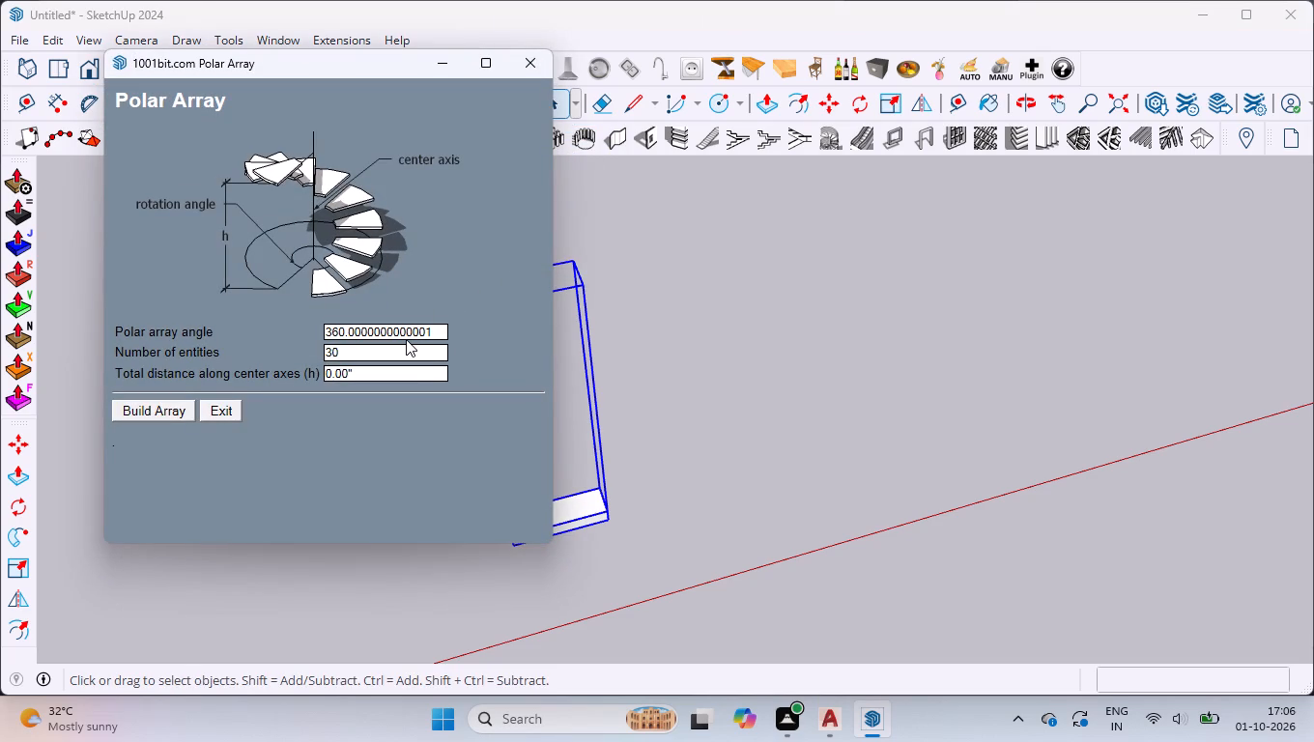
{"action": "left_click", "coordinate": [407, 356]}
{"action": "type", "text": "20"}
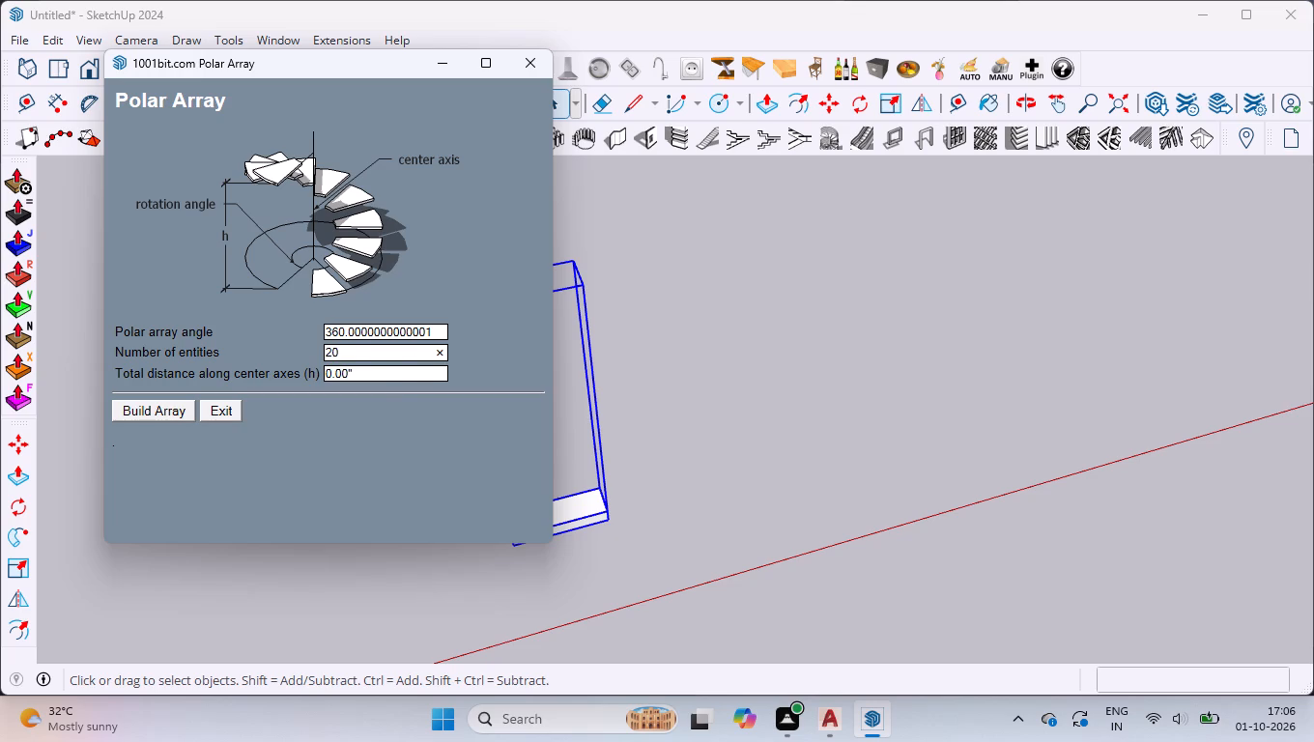
{"action": "left_click", "coordinate": [400, 368]}
{"action": "type", "text": "10'"}
{"action": "left_click", "coordinate": [164, 417]}
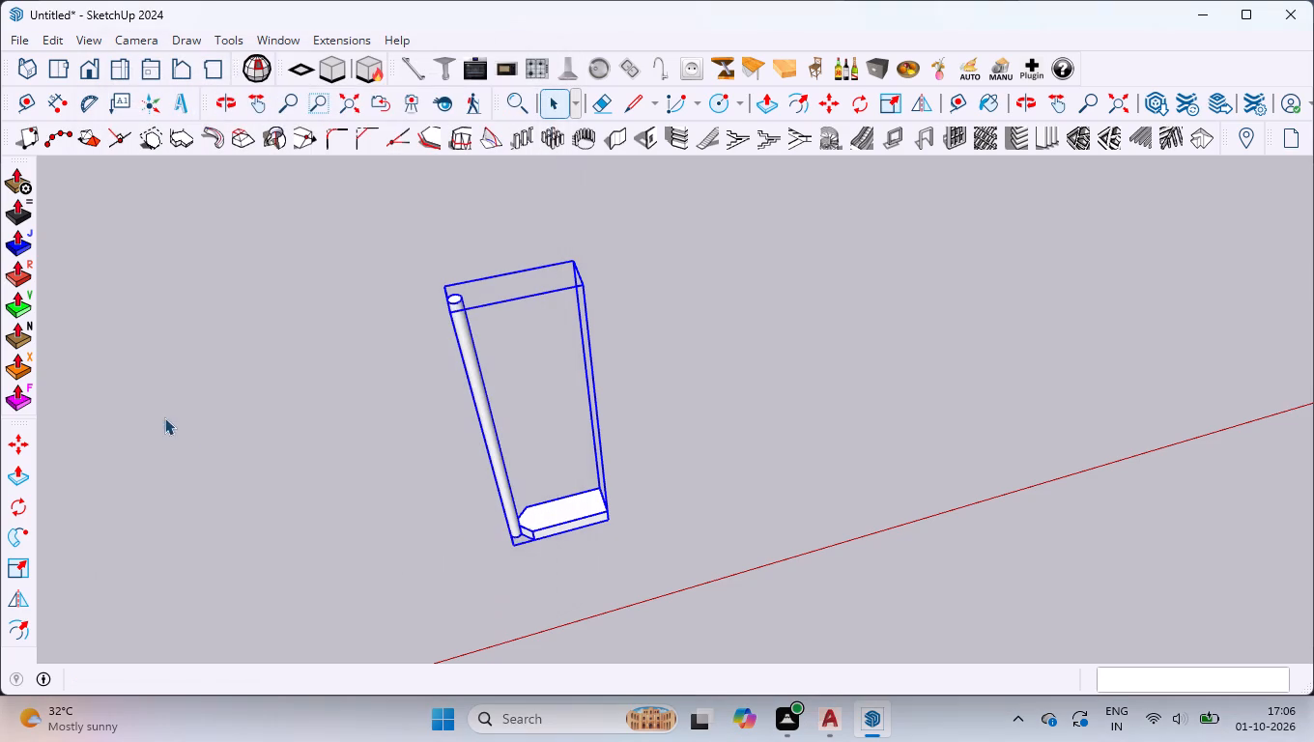
Build the array about a vertical axis picked from the cylinder's base edge up to its top edge.
{"action": "scroll", "coordinate": [492, 516], "scroll_direction": "up", "scroll_amount": 3}
{"action": "scroll", "coordinate": [556, 575], "scroll_direction": "up", "scroll_amount": 6}
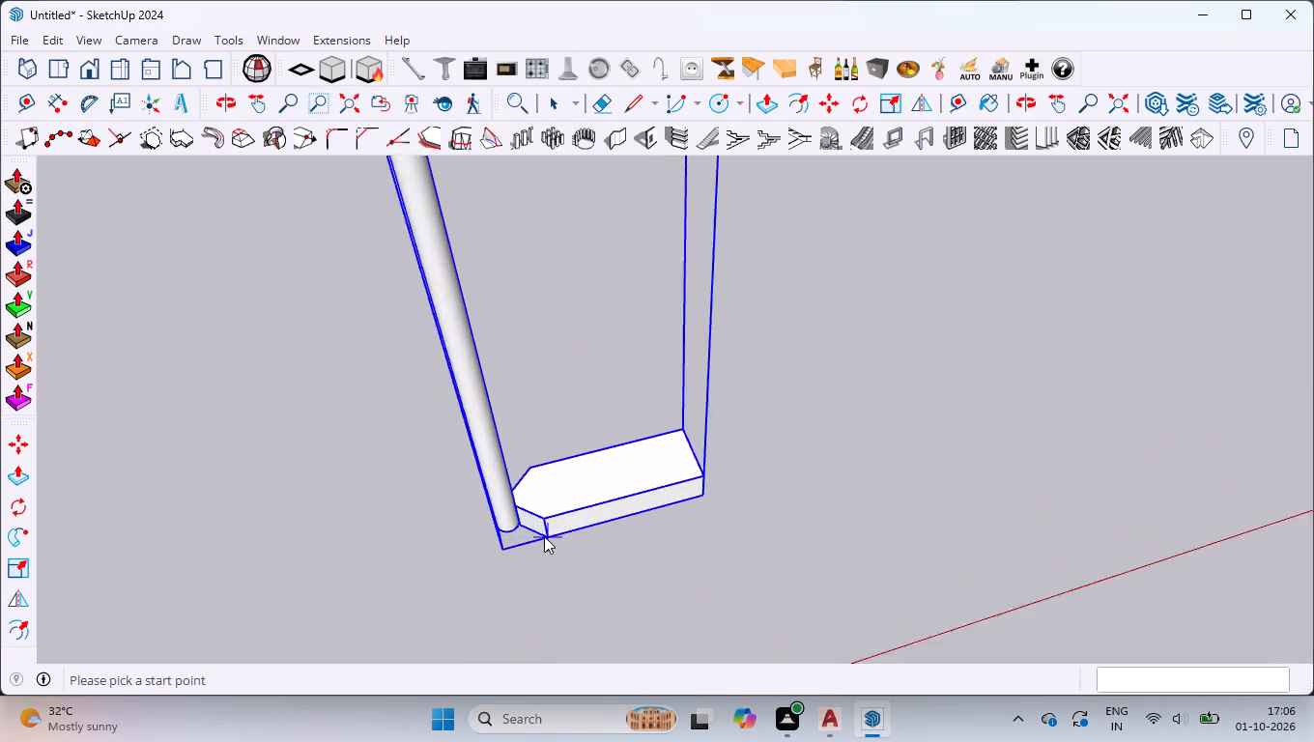
{"action": "scroll", "coordinate": [544, 536], "scroll_direction": "up", "scroll_amount": 7}
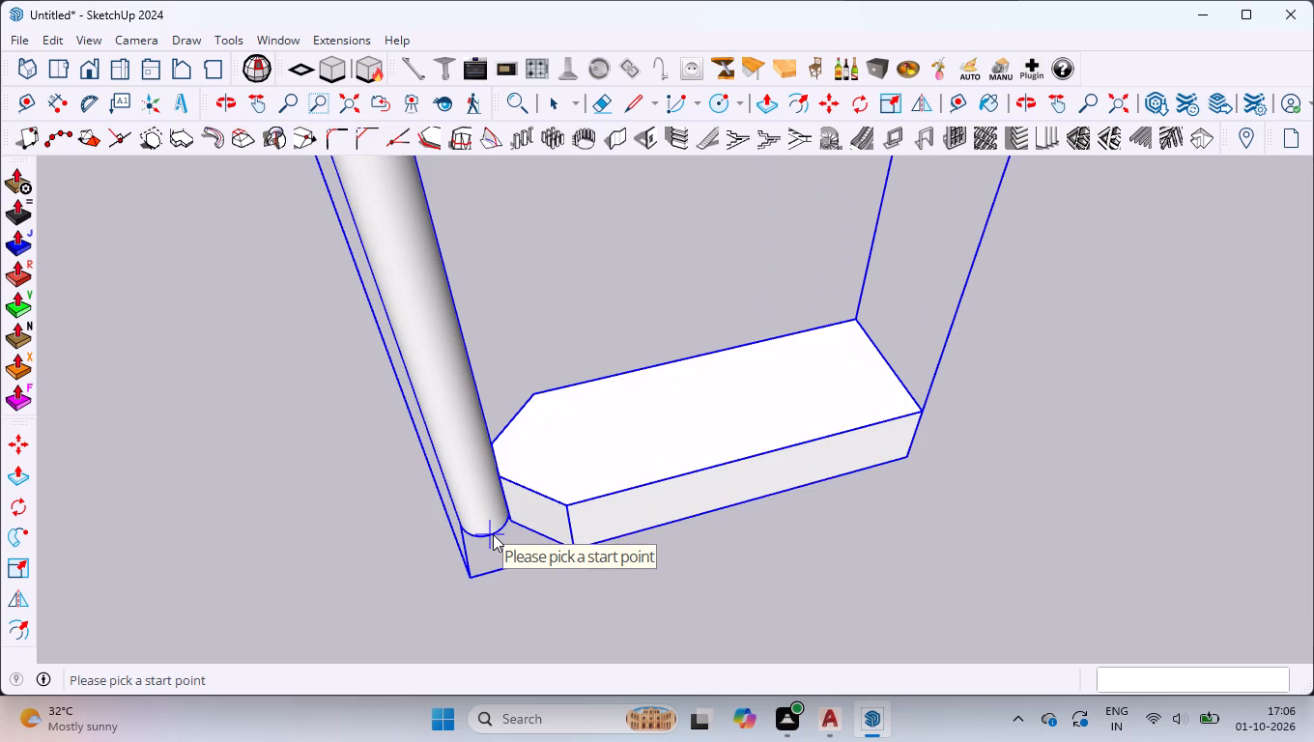
{"action": "left_click", "coordinate": [493, 534]}
{"action": "scroll", "coordinate": [479, 490], "scroll_direction": "down", "scroll_amount": 14}
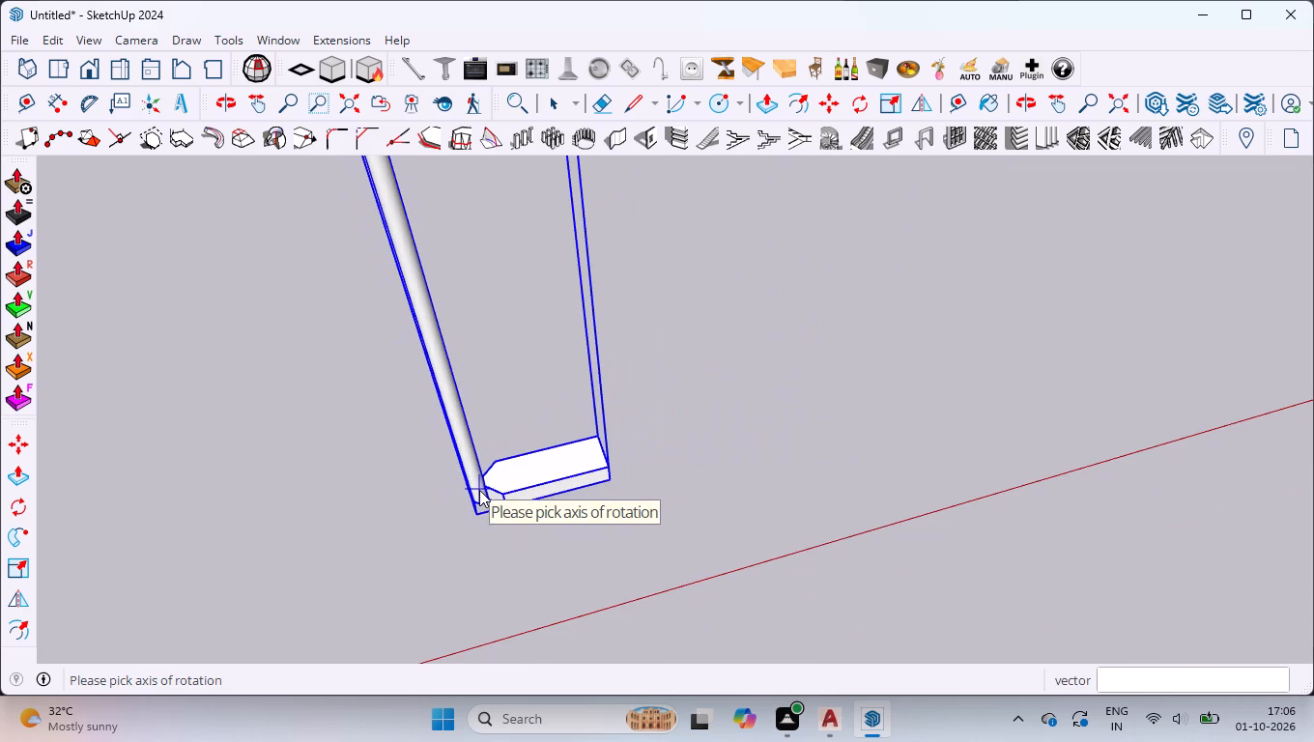
{"action": "key", "text": "Up"}
{"action": "scroll", "coordinate": [456, 414], "scroll_direction": "up", "scroll_amount": 4}
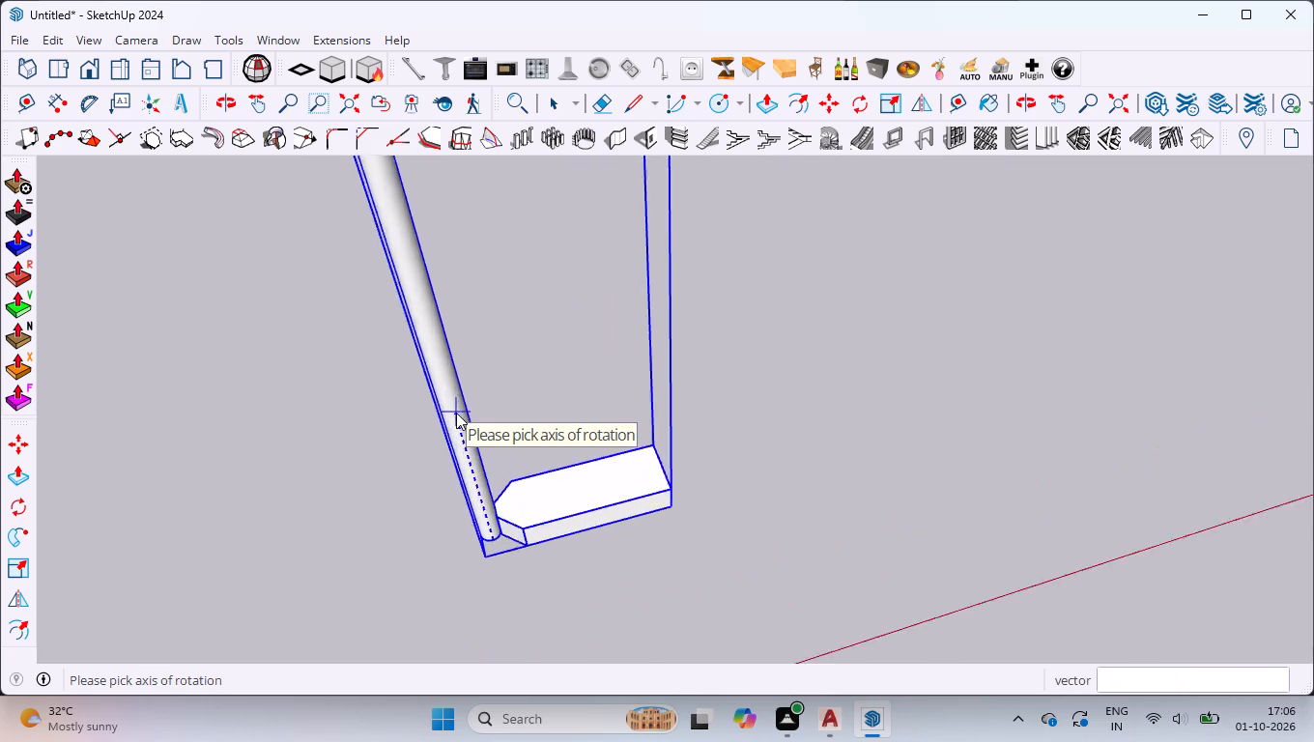
{"action": "scroll", "coordinate": [456, 413], "scroll_direction": "up", "scroll_amount": 1}
{"action": "scroll", "coordinate": [456, 412], "scroll_direction": "down", "scroll_amount": 12}
{"action": "scroll", "coordinate": [443, 235], "scroll_direction": "up", "scroll_amount": 6}
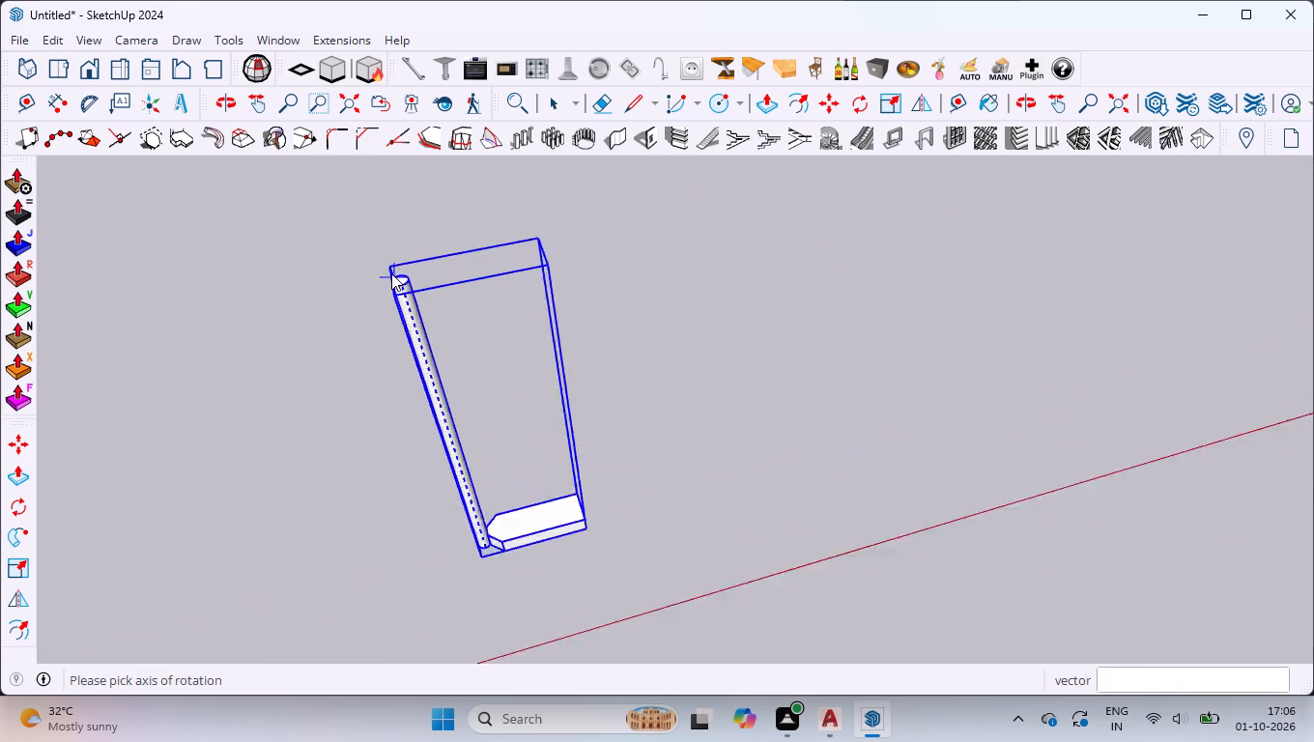
{"action": "scroll", "coordinate": [391, 273], "scroll_direction": "up", "scroll_amount": 4}
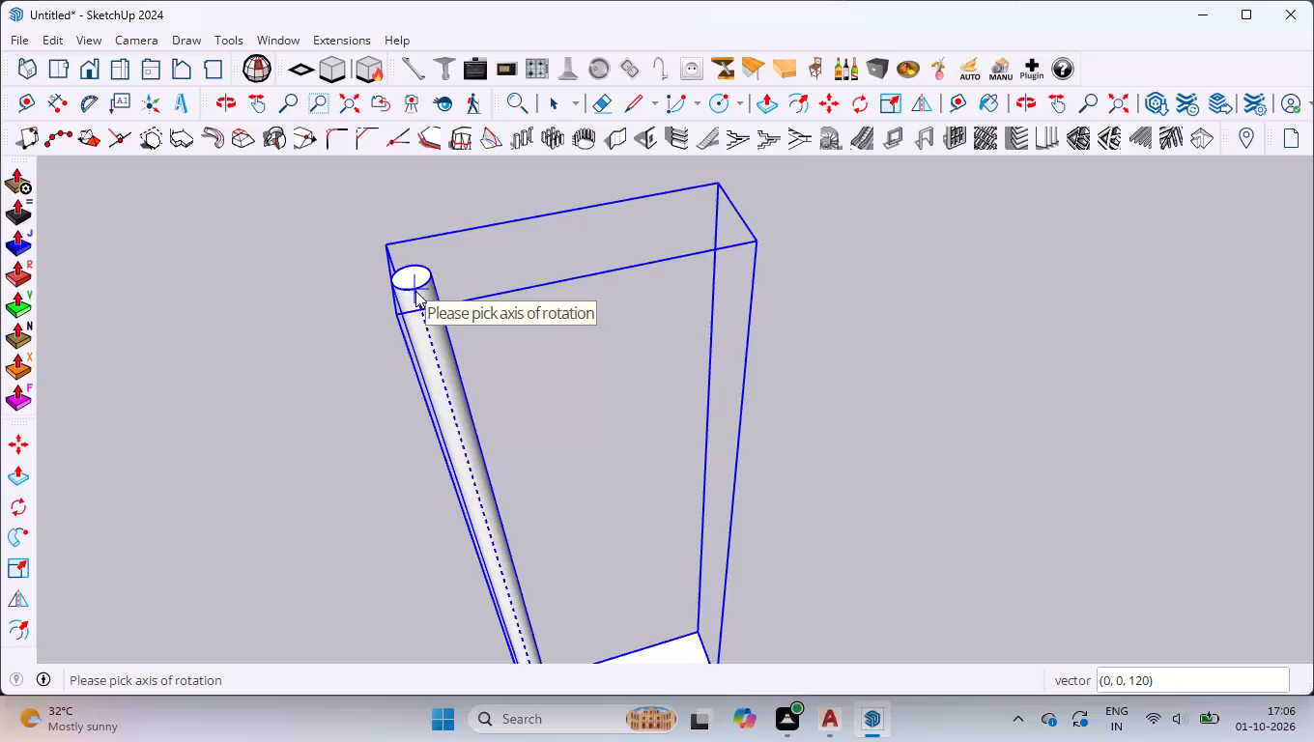
{"action": "scroll", "coordinate": [415, 289], "scroll_direction": "up", "scroll_amount": 20}
{"action": "scroll", "coordinate": [415, 289], "scroll_direction": "up", "scroll_amount": 12}
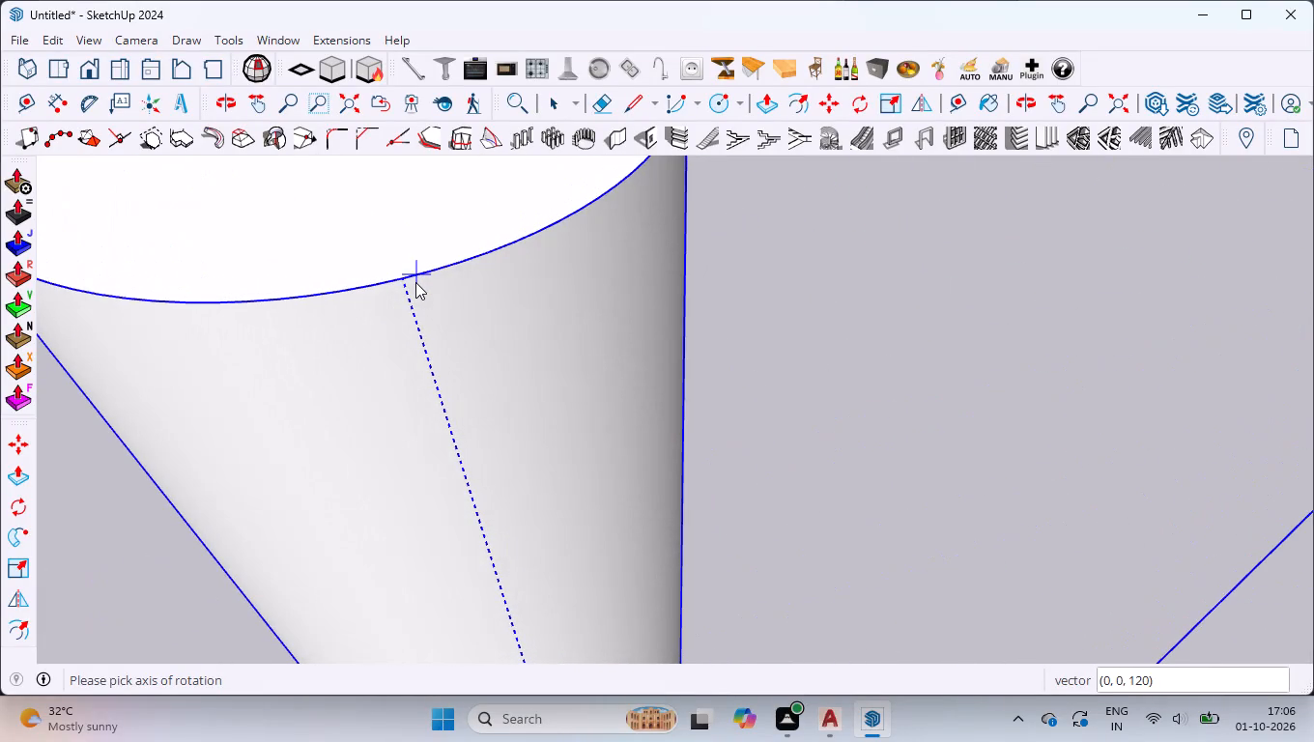
{"action": "left_click", "coordinate": [408, 283]}
Examine the arrayed spiral steps and the central column from the front, the sides and above.
{"action": "scroll", "coordinate": [404, 293], "scroll_direction": "down", "scroll_amount": 7}
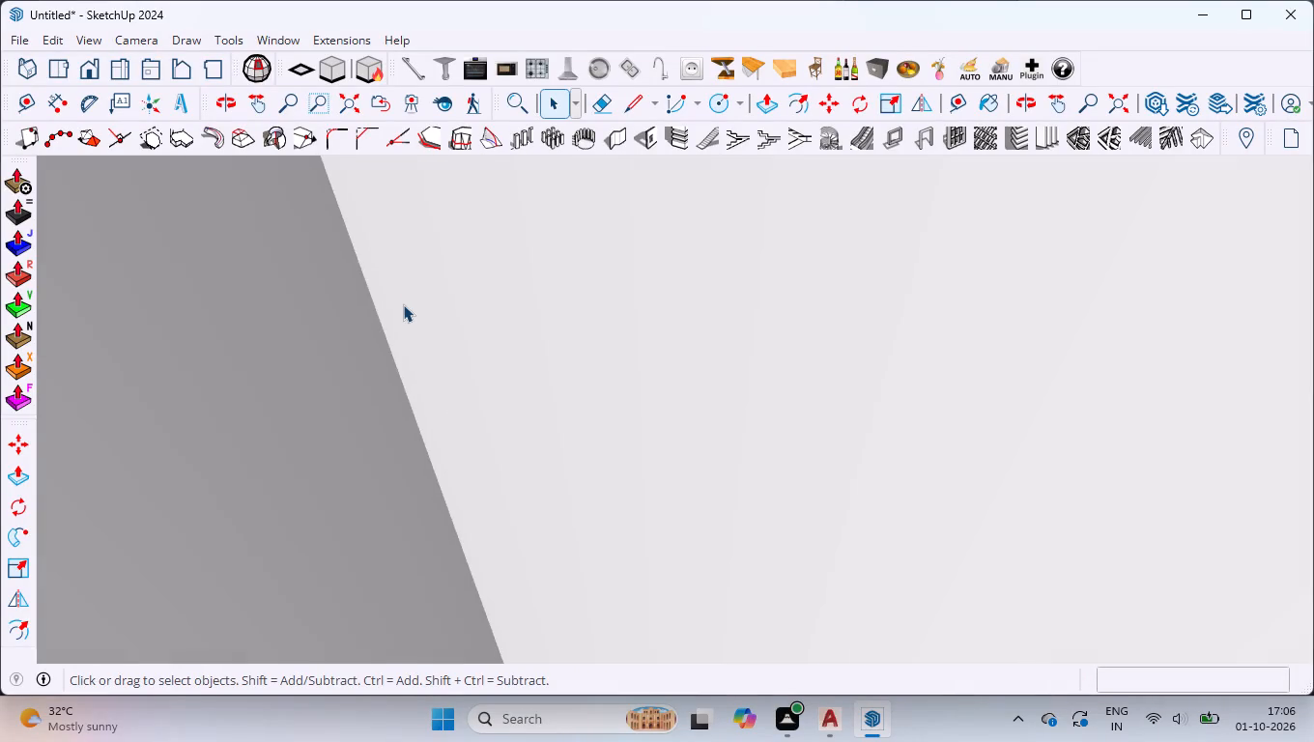
{"action": "scroll", "coordinate": [403, 304], "scroll_direction": "down", "scroll_amount": 20}
{"action": "scroll", "coordinate": [403, 304], "scroll_direction": "down", "scroll_amount": 20}
{"action": "scroll", "coordinate": [403, 304], "scroll_direction": "down", "scroll_amount": 3}
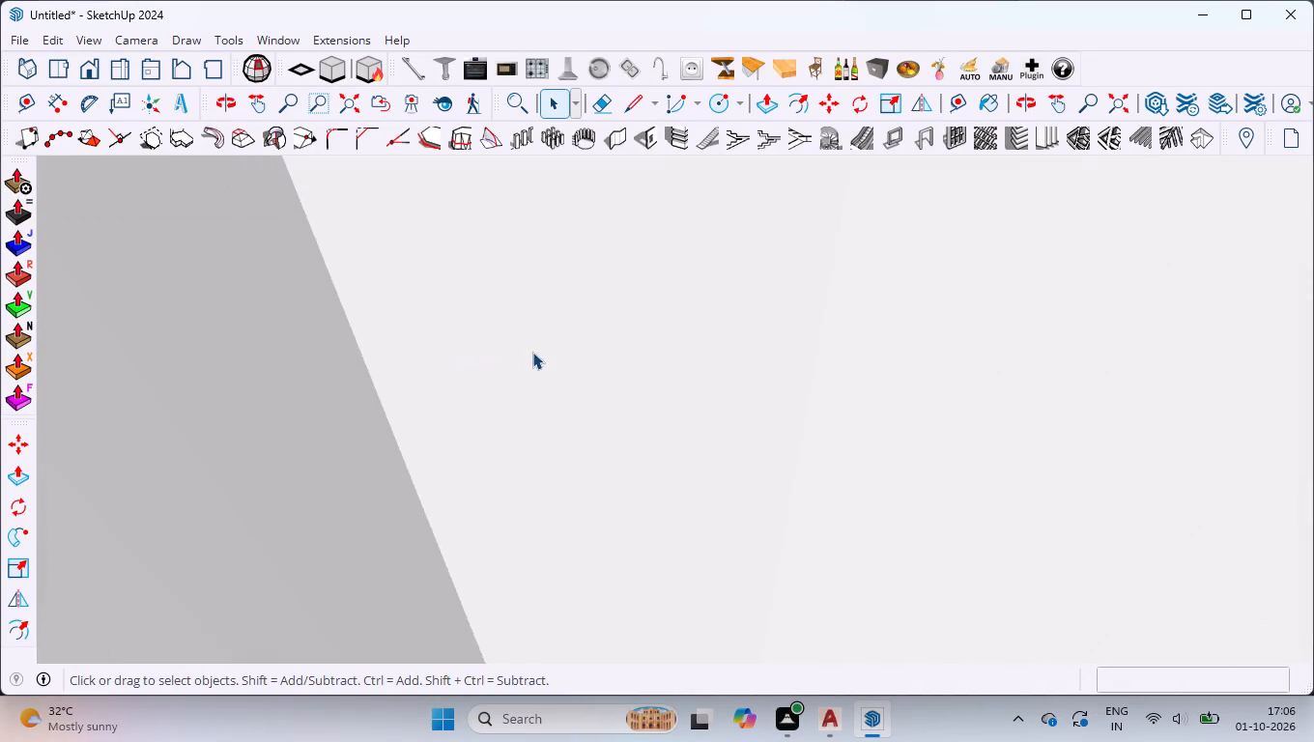
{"action": "scroll", "coordinate": [532, 352], "scroll_direction": "down", "scroll_amount": 20}
{"action": "middle_click_drag", "start_coordinate": [530, 307], "coordinate": [783, 390]}
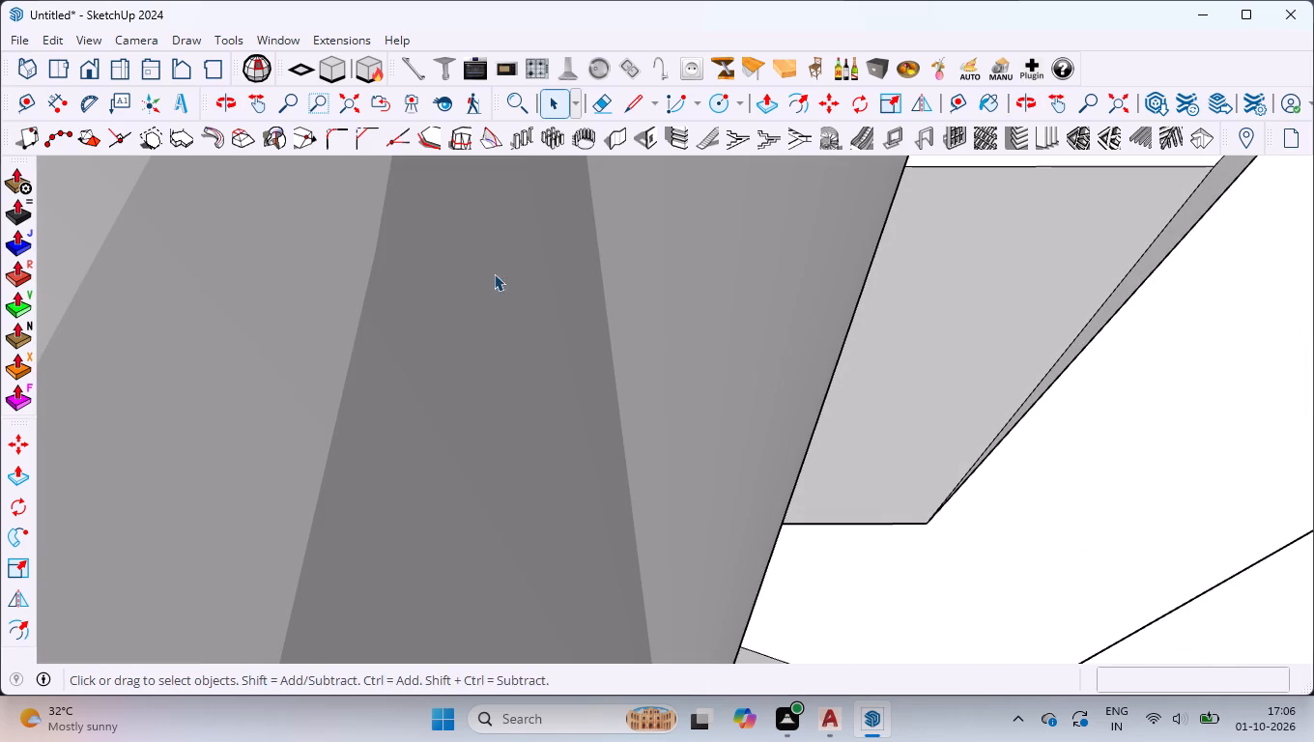
{"action": "left_click", "coordinate": [85, 72]}
{"action": "scroll", "coordinate": [348, 240], "scroll_direction": "down", "scroll_amount": 8}
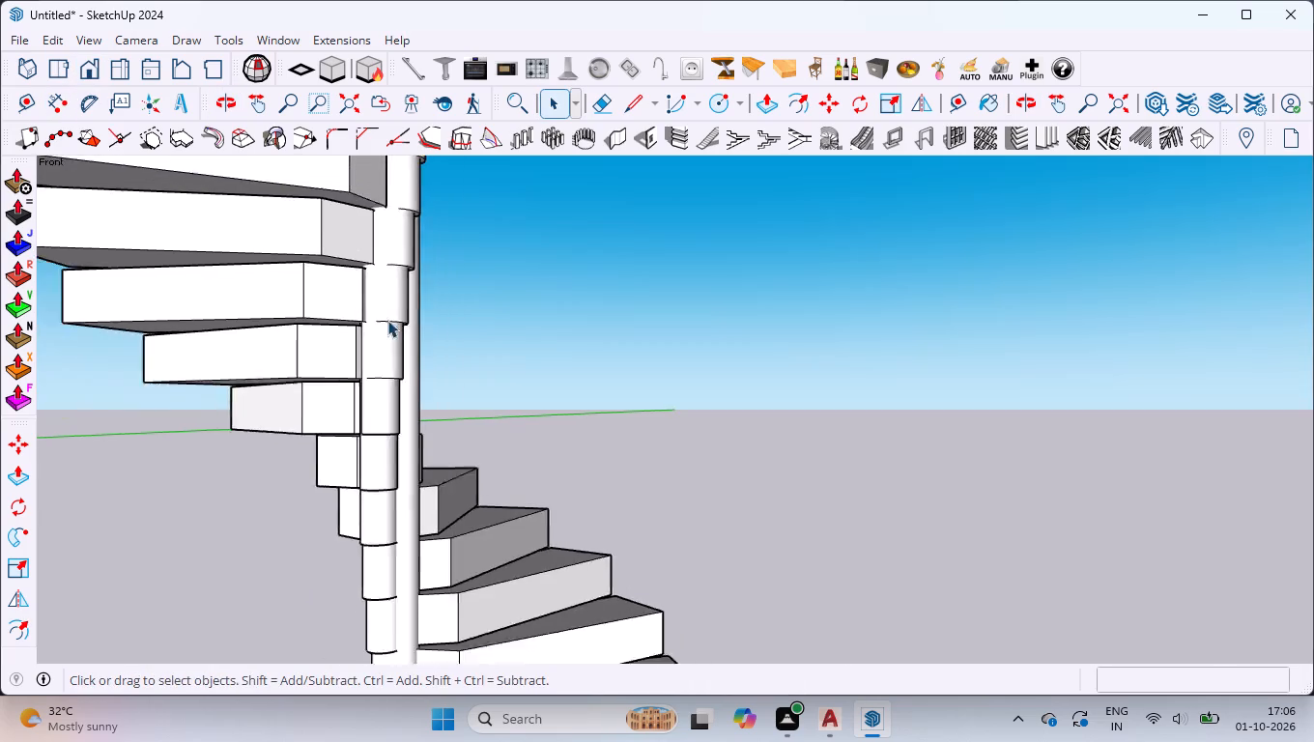
{"action": "scroll", "coordinate": [387, 320], "scroll_direction": "down", "scroll_amount": 8}
{"action": "middle_click_drag", "start_coordinate": [506, 412], "coordinate": [61, 438]}
{"action": "scroll", "coordinate": [777, 388], "scroll_direction": "down", "scroll_amount": 3}
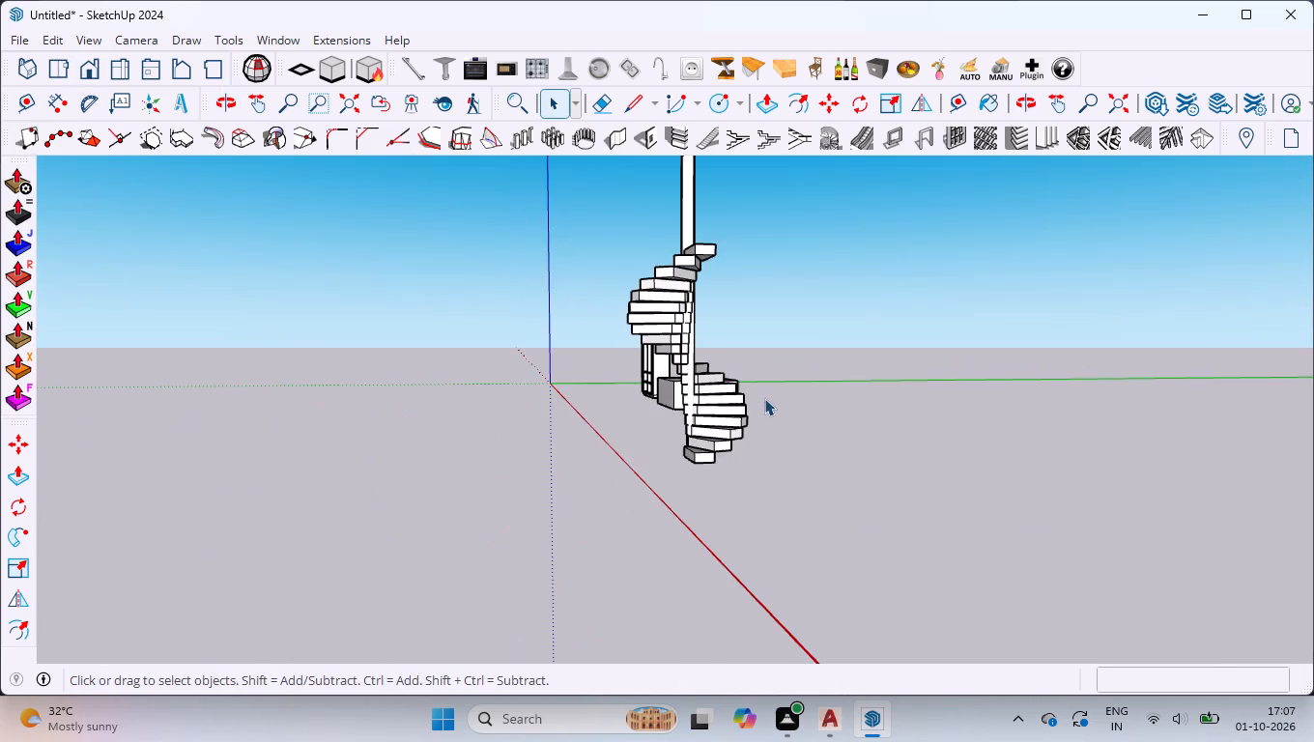
{"action": "middle_click_drag", "start_coordinate": [763, 398], "coordinate": [337, 410]}
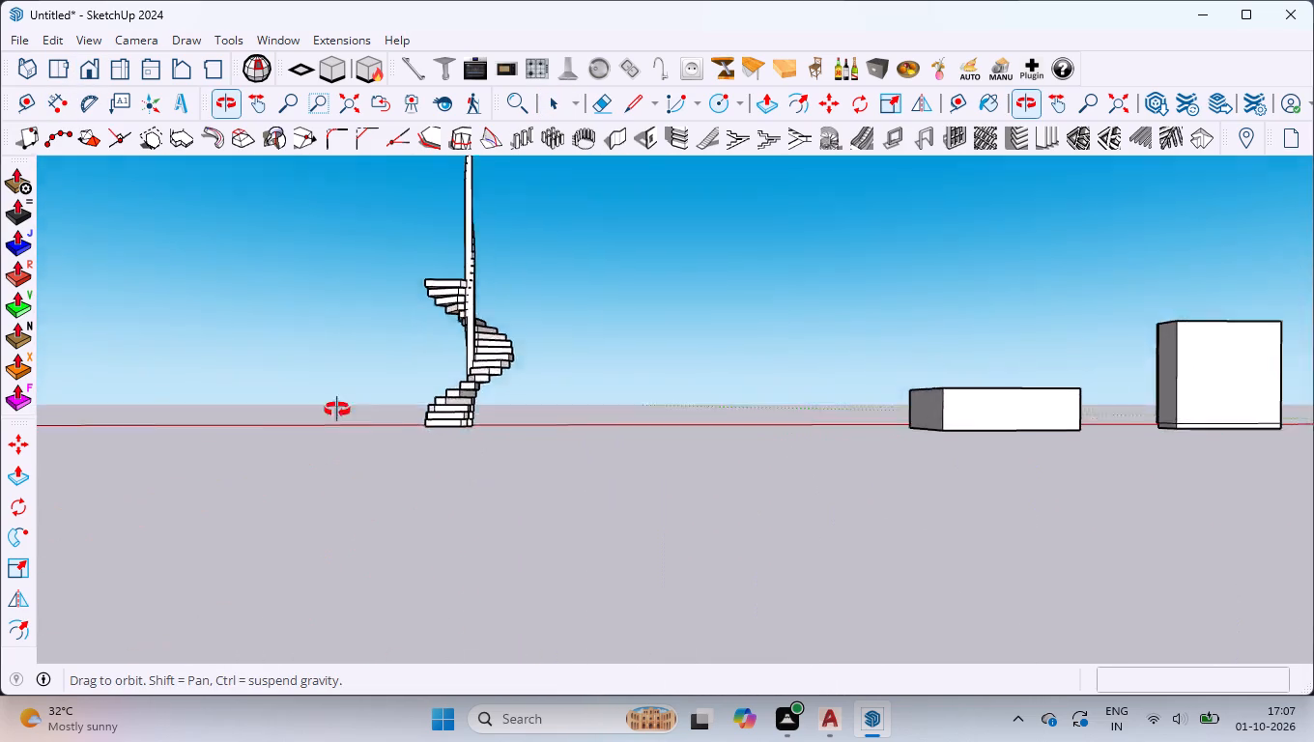
{"action": "middle_click_drag", "start_coordinate": [337, 410], "coordinate": [1188, 419]}
{"action": "scroll", "coordinate": [927, 236], "scroll_direction": "up", "scroll_amount": 3}
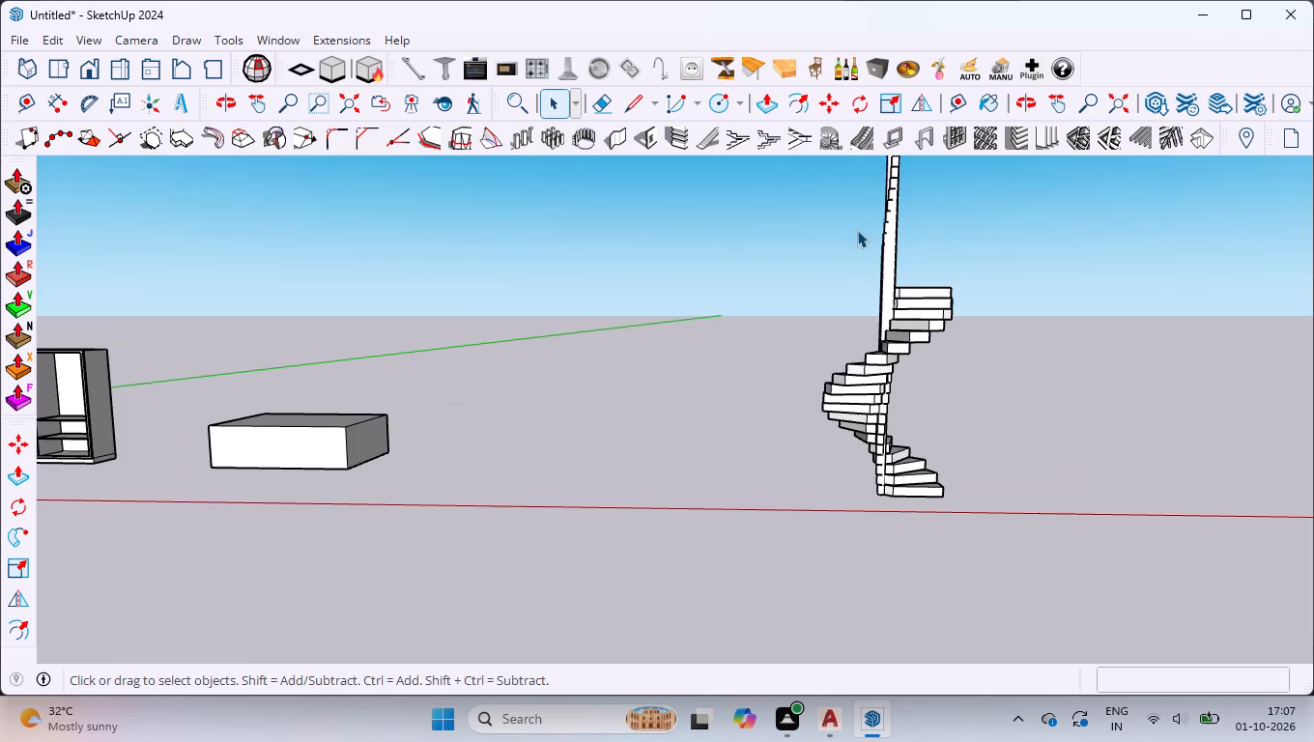
{"action": "middle_click_drag", "start_coordinate": [857, 230], "coordinate": [1196, 295]}
{"action": "scroll", "coordinate": [760, 201], "scroll_direction": "up", "scroll_amount": 12}
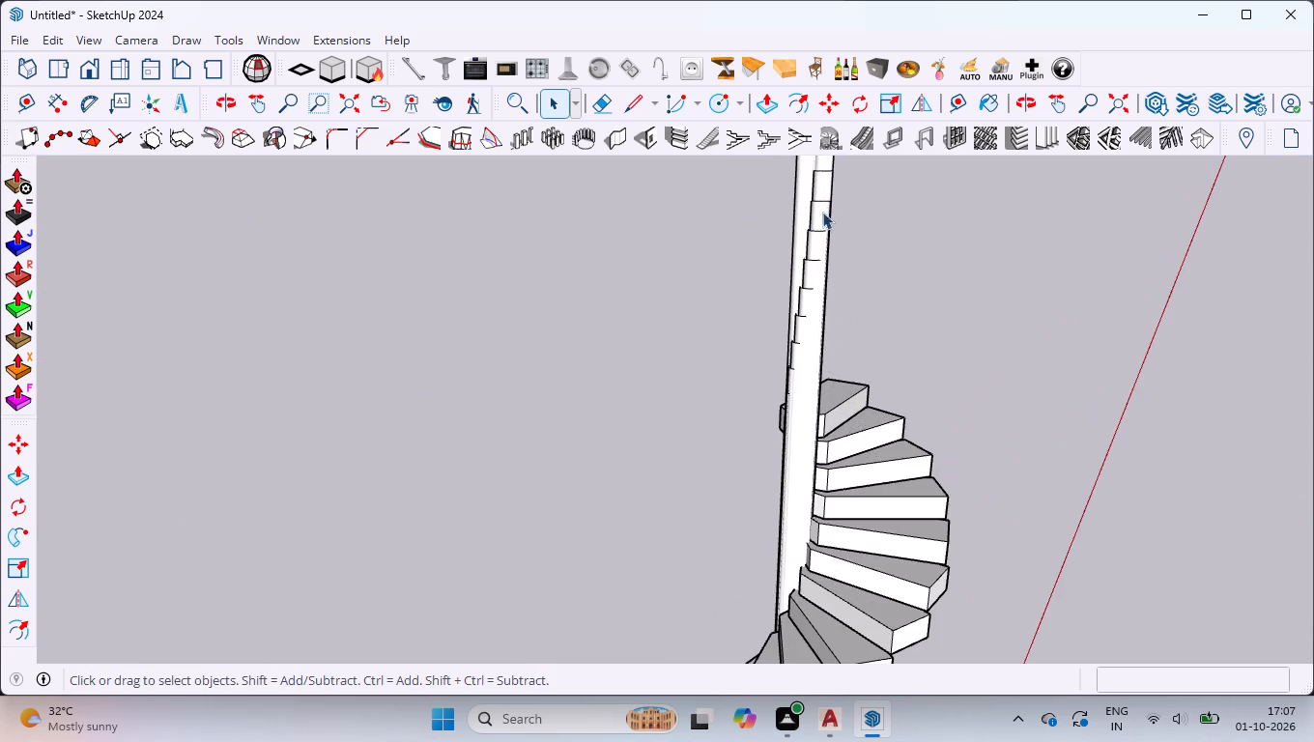
{"action": "middle_click_drag", "start_coordinate": [815, 214], "coordinate": [311, 443]}
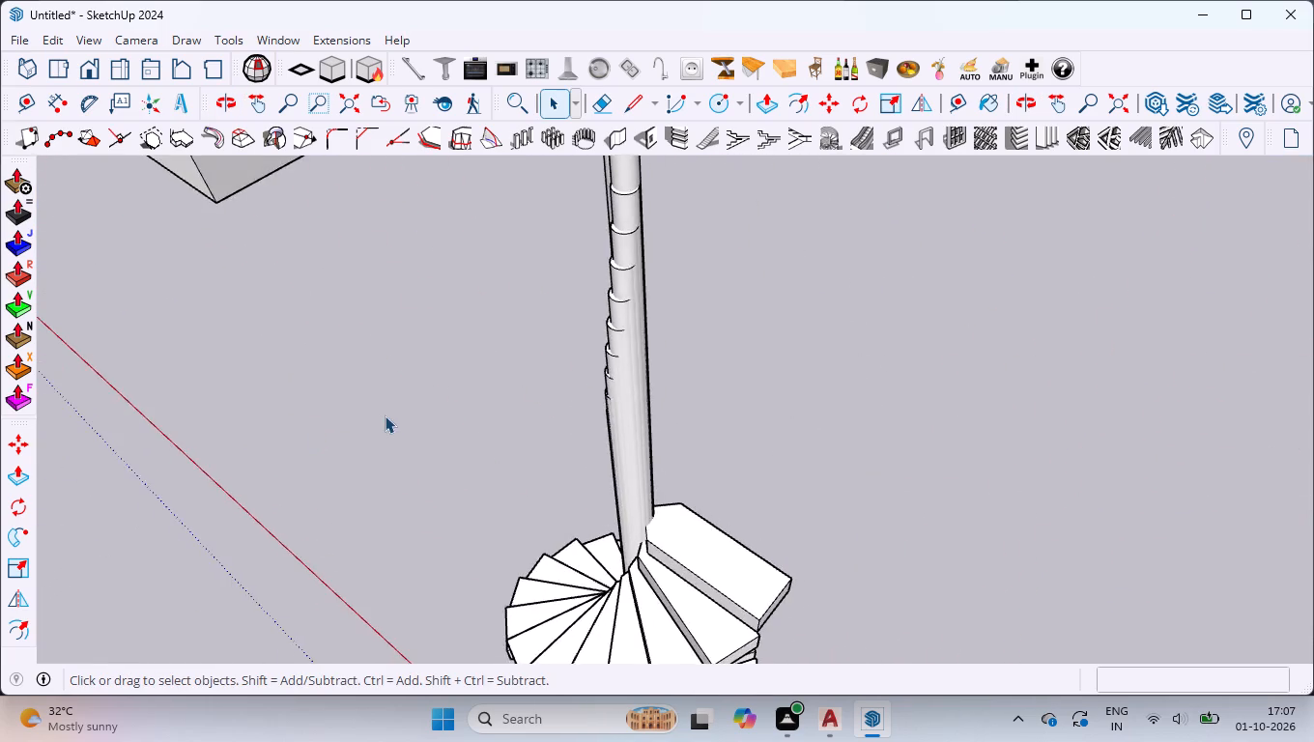
{"action": "scroll", "coordinate": [388, 415], "scroll_direction": "down", "scroll_amount": 8}
{"action": "middle_click_drag", "start_coordinate": [465, 478], "coordinate": [522, 348]}
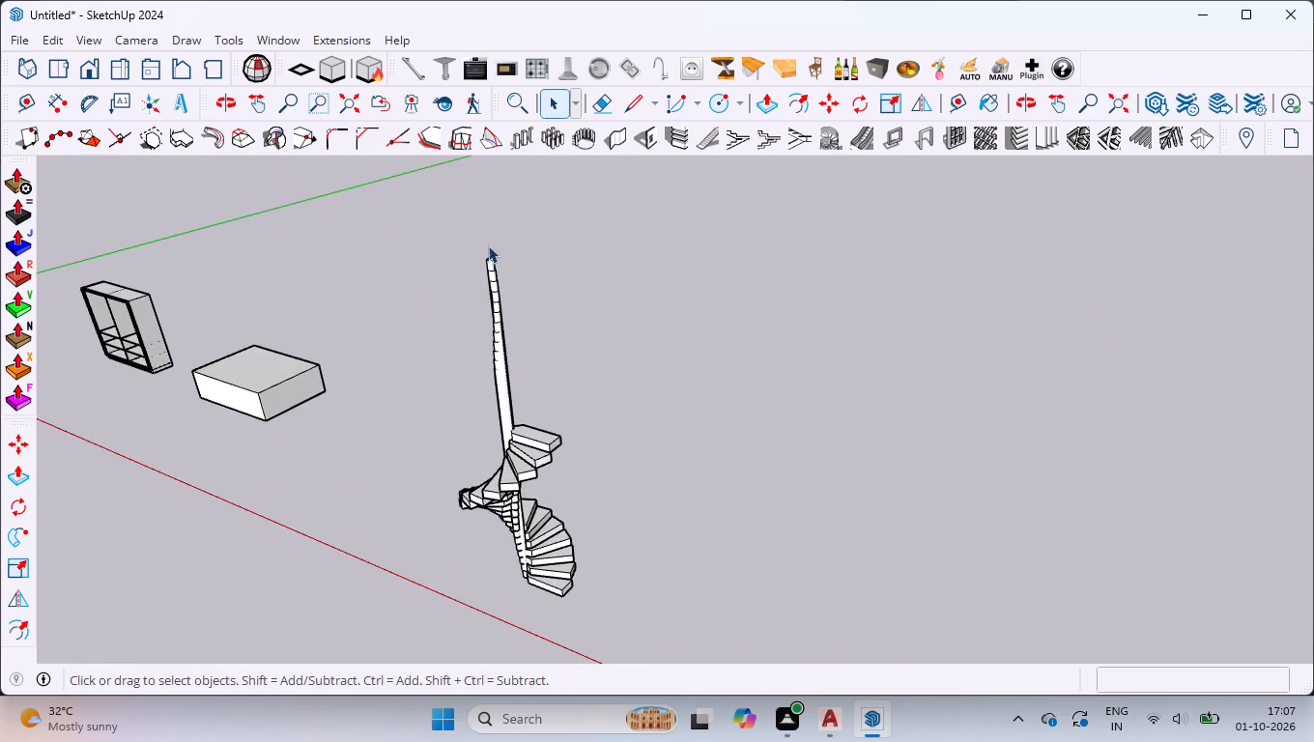
{"action": "scroll", "coordinate": [486, 239], "scroll_direction": "up", "scroll_amount": 3}
Dimension the overall height of the spiral's central column from its top edge to its base, placing the dimension beside the steps.
{"action": "left_click", "coordinate": [61, 116]}
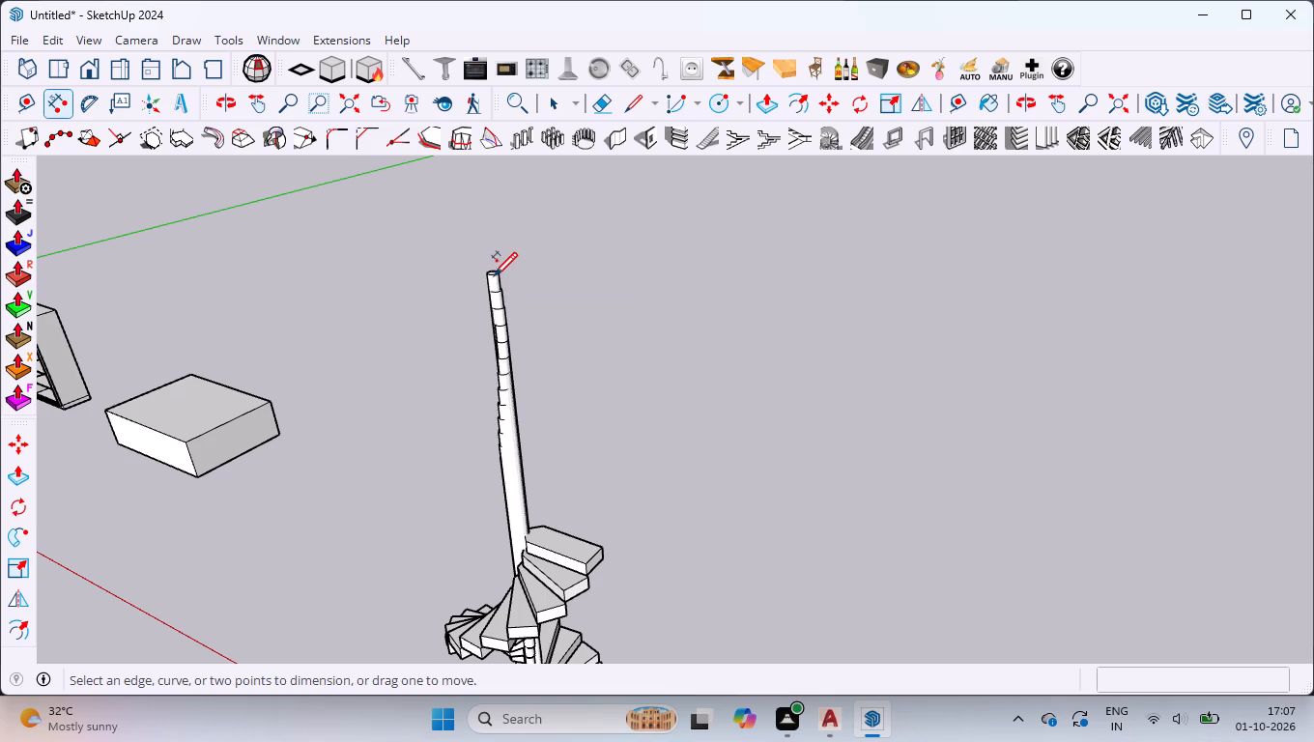
{"action": "scroll", "coordinate": [490, 270], "scroll_direction": "up", "scroll_amount": 3}
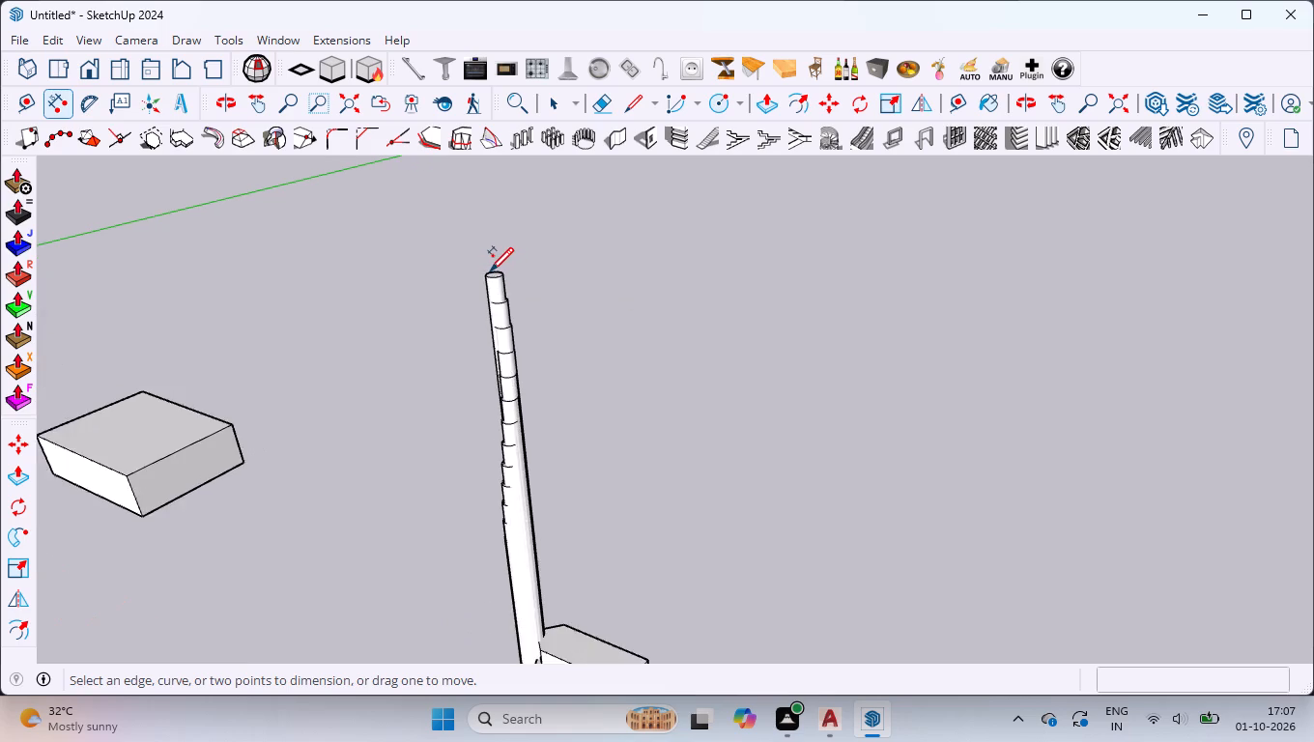
{"action": "scroll", "coordinate": [490, 270], "scroll_direction": "up", "scroll_amount": 12}
{"action": "scroll", "coordinate": [489, 277], "scroll_direction": "down", "scroll_amount": 4}
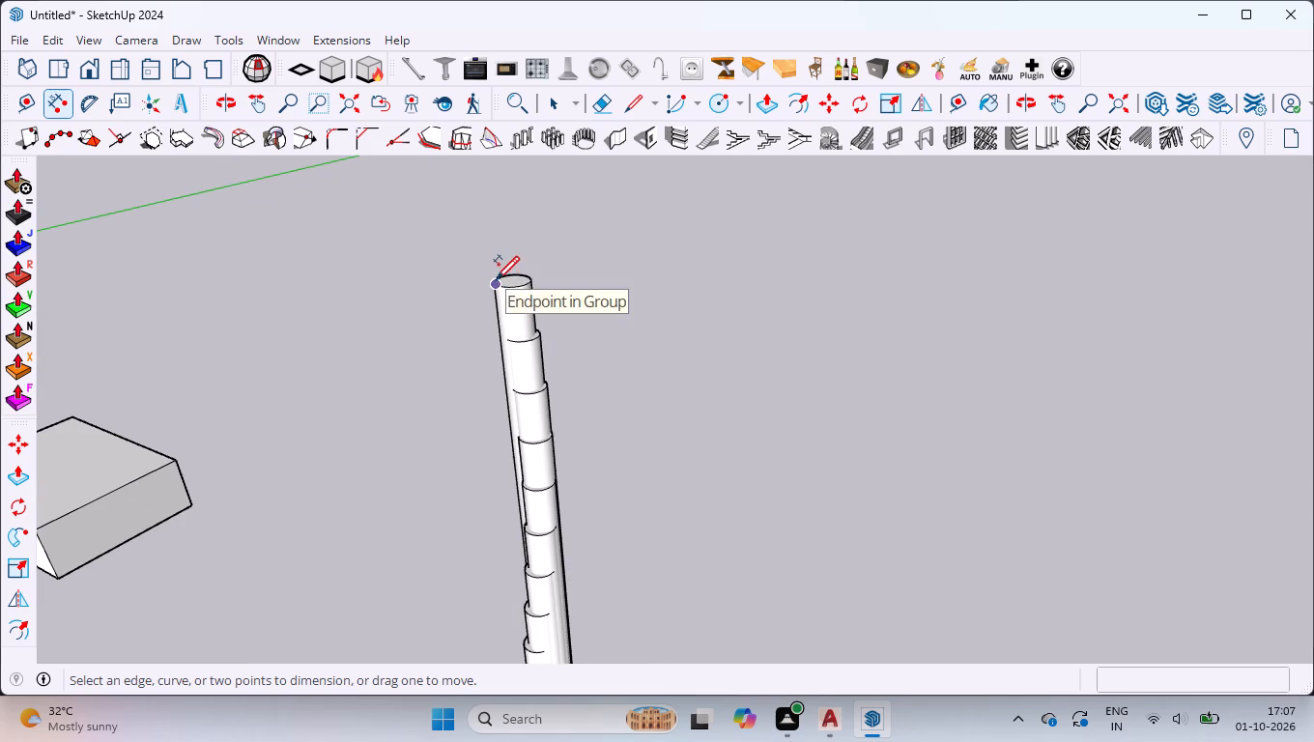
{"action": "left_click", "coordinate": [496, 278]}
{"action": "scroll", "coordinate": [468, 362], "scroll_direction": "down", "scroll_amount": 13}
{"action": "scroll", "coordinate": [505, 582], "scroll_direction": "up", "scroll_amount": 6}
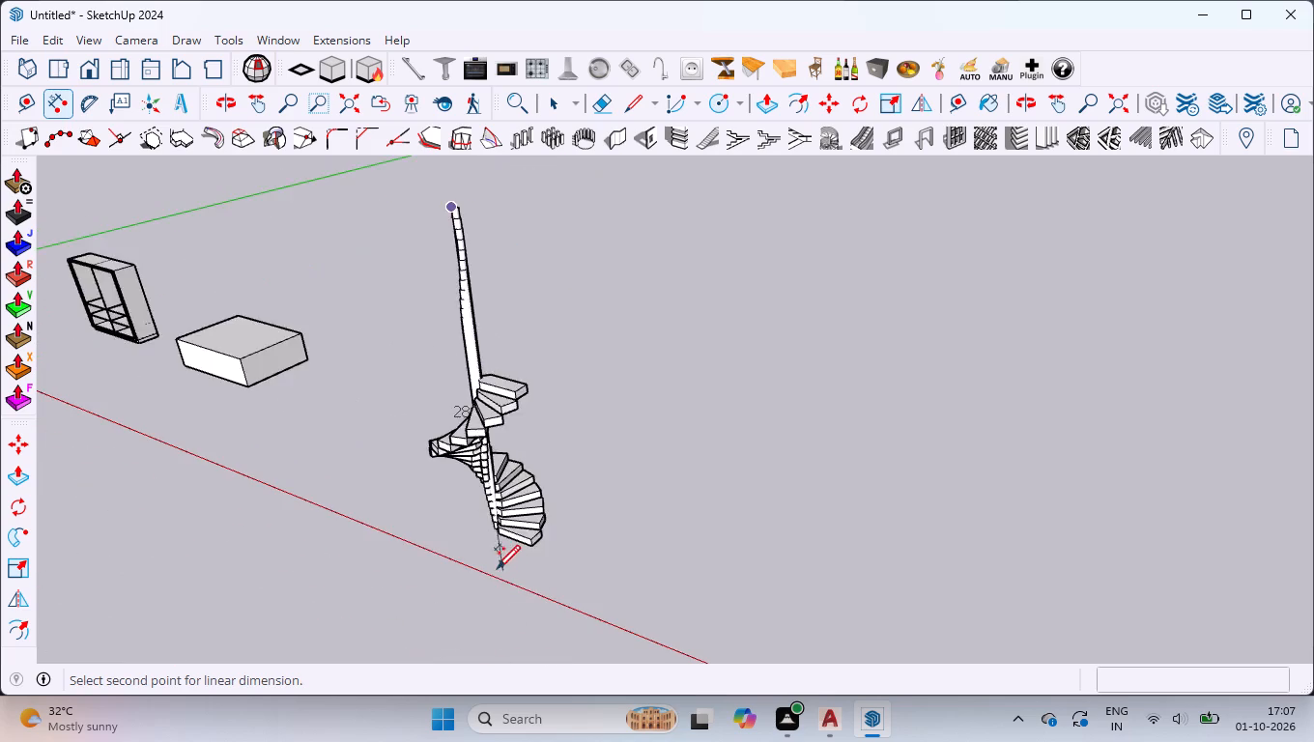
{"action": "scroll", "coordinate": [497, 567], "scroll_direction": "up", "scroll_amount": 11}
{"action": "middle_click_drag", "start_coordinate": [487, 528], "coordinate": [571, 273]}
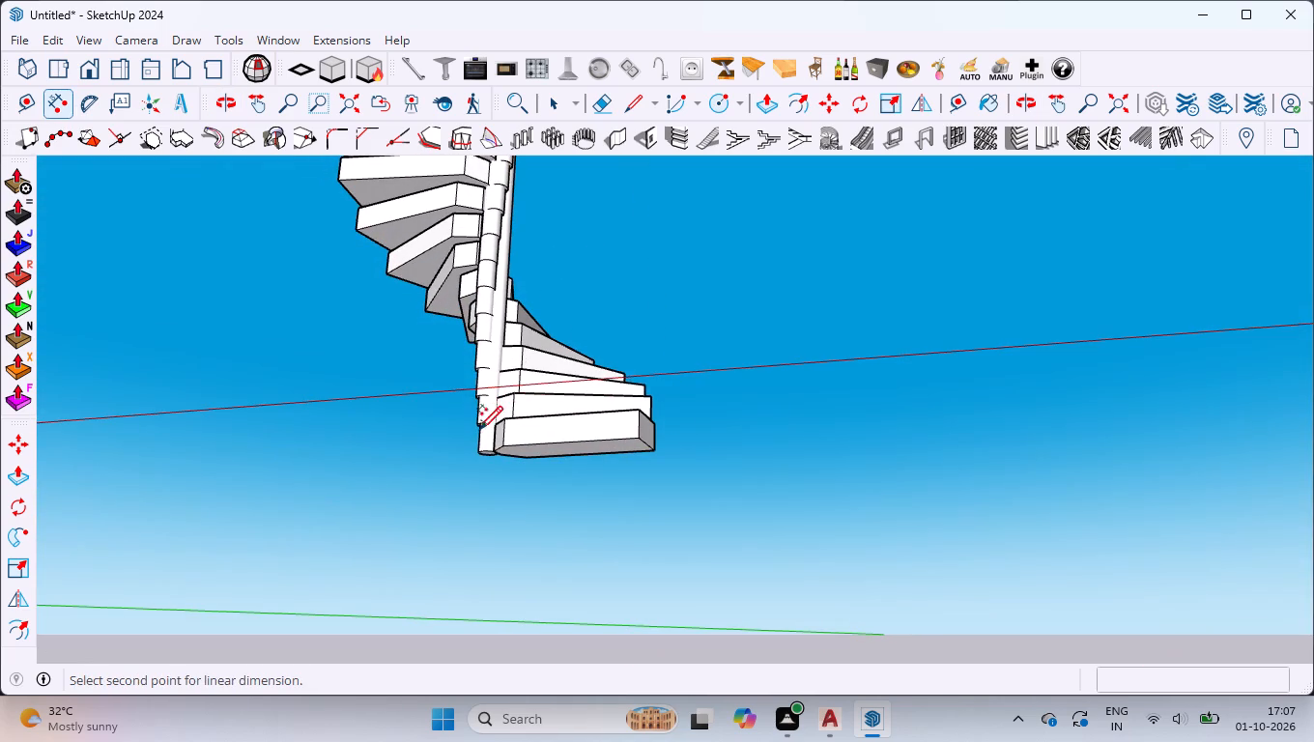
{"action": "scroll", "coordinate": [487, 492], "scroll_direction": "down", "scroll_amount": 6}
{"action": "scroll", "coordinate": [482, 504], "scroll_direction": "up", "scroll_amount": 4}
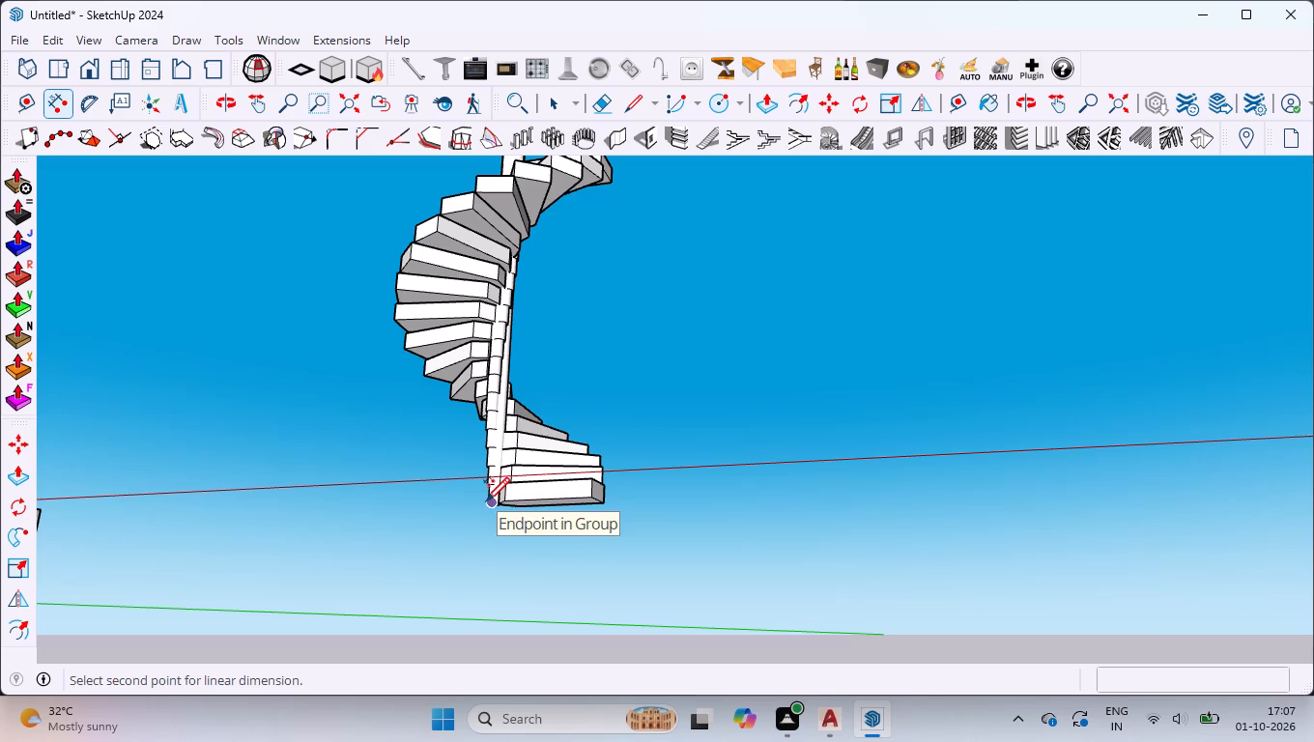
{"action": "left_click", "coordinate": [486, 499]}
{"action": "left_click", "coordinate": [318, 489]}
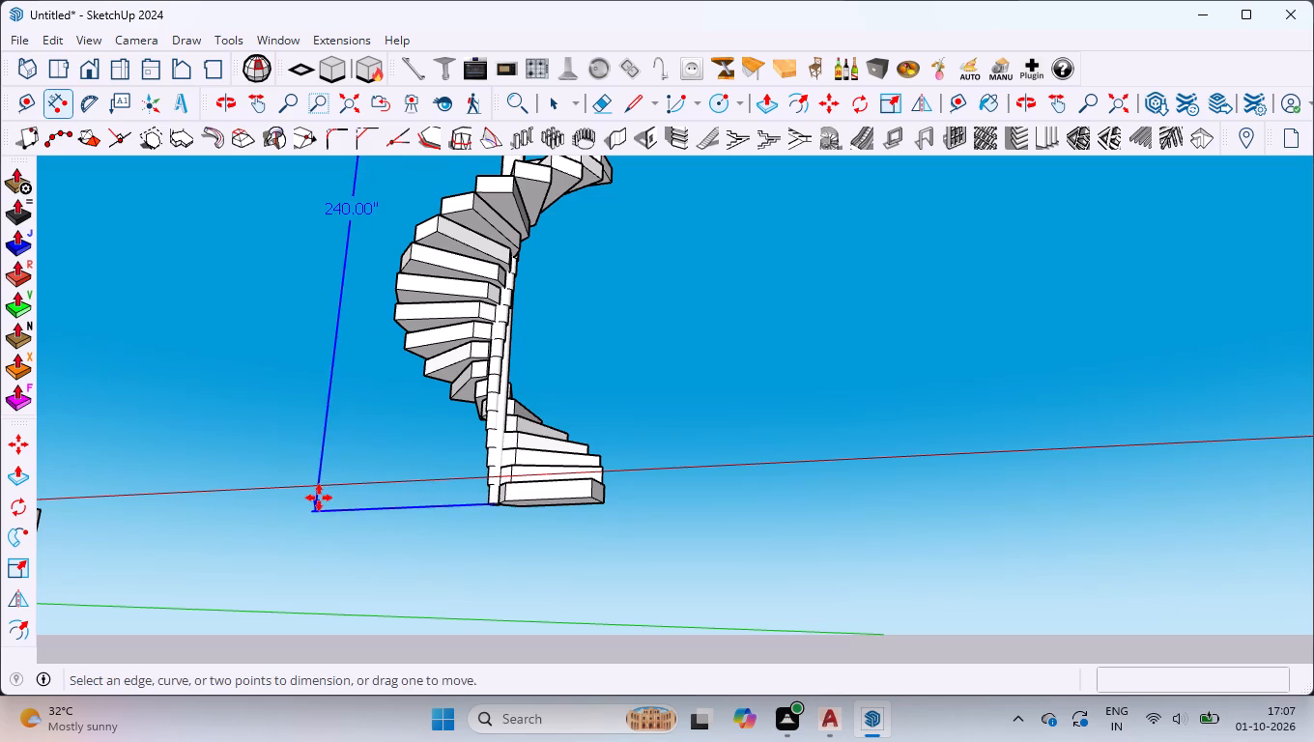
{"action": "middle_click_drag", "start_coordinate": [322, 499], "coordinate": [343, 620]}
{"action": "scroll", "coordinate": [366, 585], "scroll_direction": "down", "scroll_amount": 11}
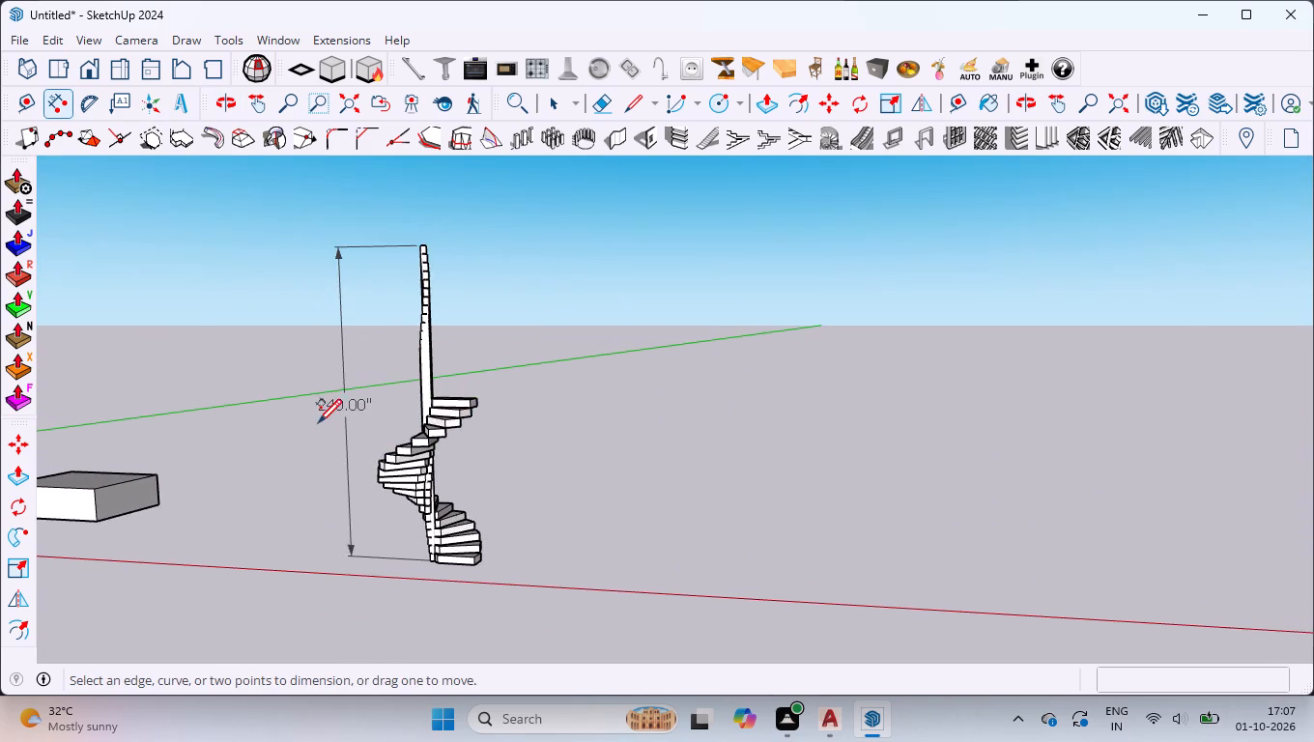
{"action": "scroll", "coordinate": [318, 421], "scroll_direction": "up", "scroll_amount": 4}
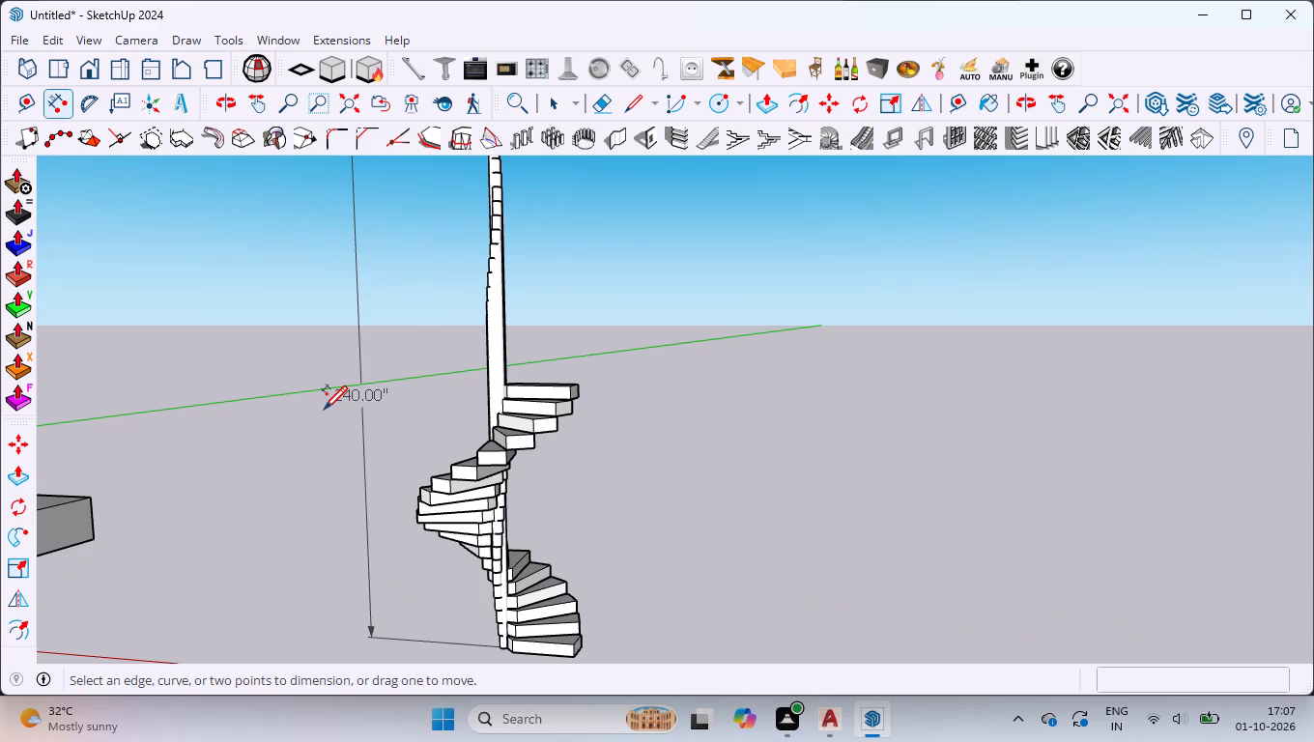
{"action": "key", "text": "space"}
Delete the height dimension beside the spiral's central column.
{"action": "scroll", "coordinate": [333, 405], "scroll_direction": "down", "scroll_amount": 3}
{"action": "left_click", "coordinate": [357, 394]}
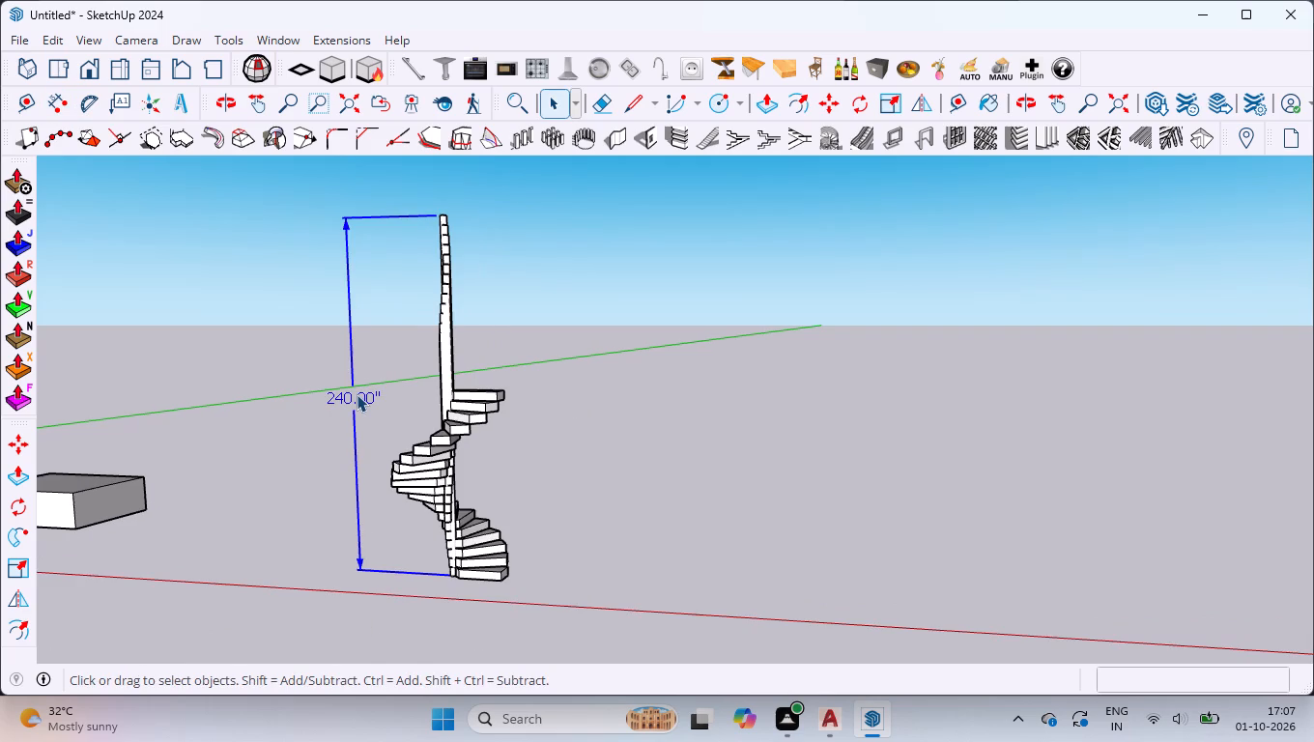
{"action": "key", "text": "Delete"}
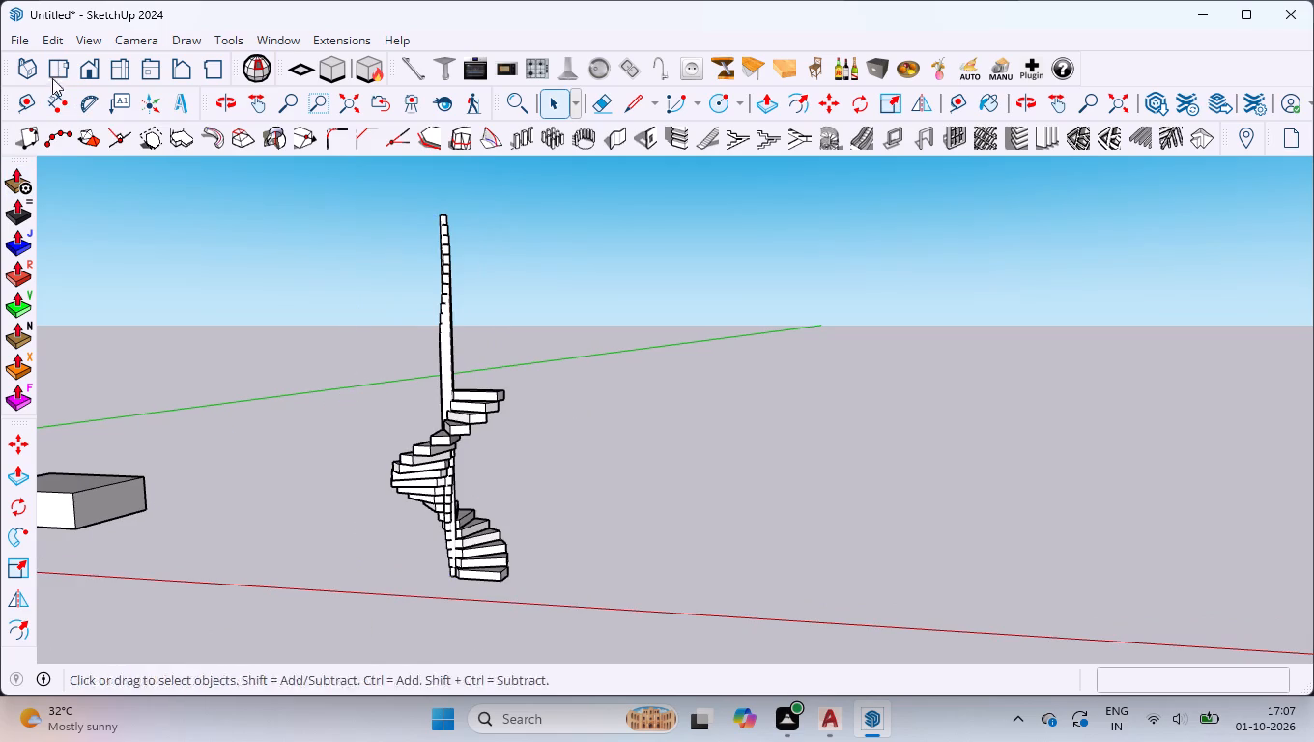
Select individual arrayed steps to check them, and undo back to the single cylinder-and-block group before the 20-entity polar array.
{"action": "left_click", "coordinate": [464, 401]}
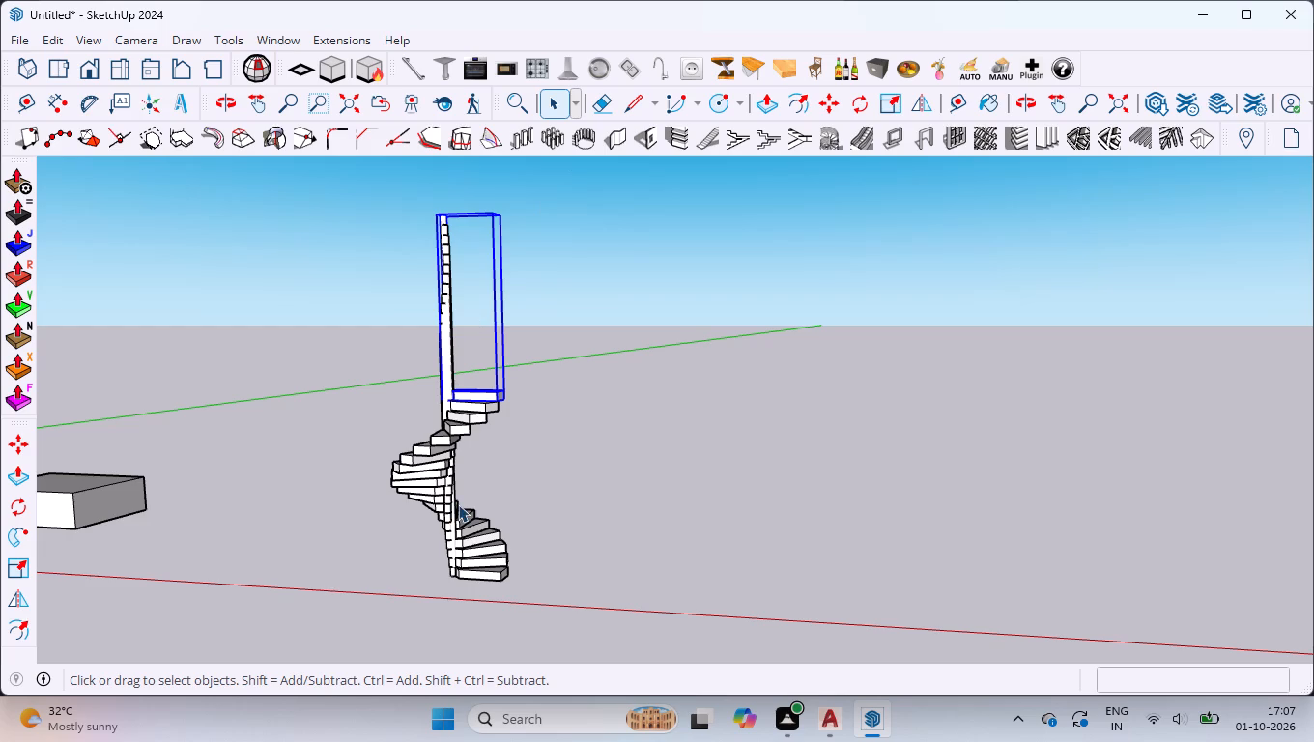
{"action": "left_click", "coordinate": [460, 511]}
{"action": "left_click", "coordinate": [461, 529]}
{"action": "left_click", "coordinate": [480, 568]}
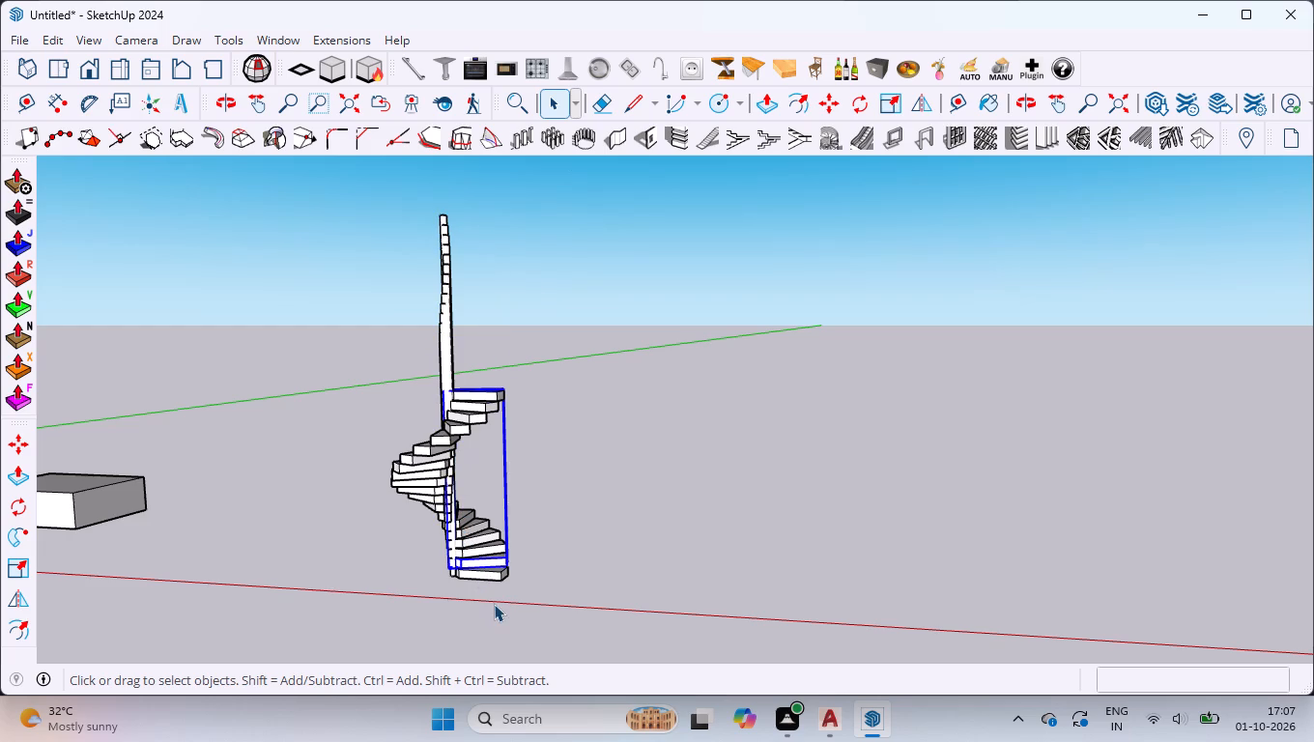
{"action": "key", "text": "ctrl+z"}
{"action": "key", "text": "ctrl+z"}
{"action": "key", "text": "ctrl+z"}
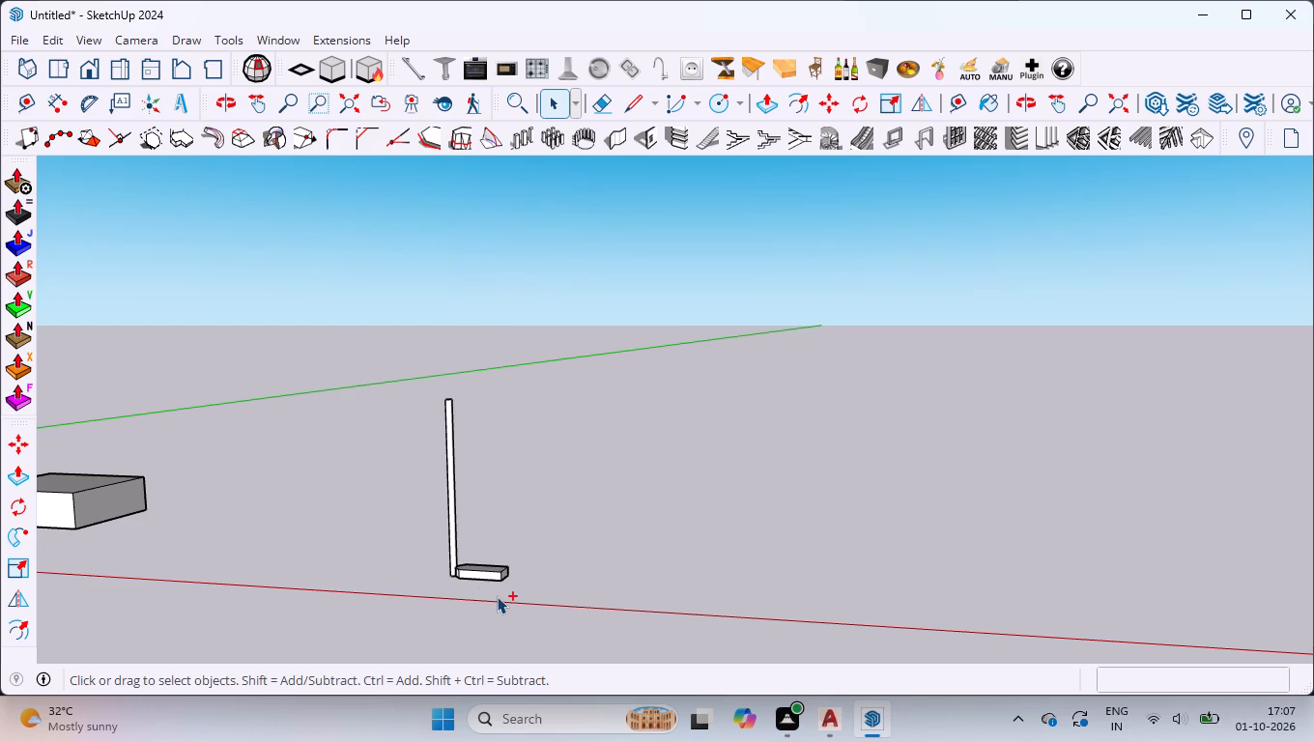
Measure the single cylinder's height from its top edge to its base endpoint without placing a dimension.
{"action": "scroll", "coordinate": [449, 563], "scroll_direction": "up", "scroll_amount": 9}
{"action": "scroll", "coordinate": [444, 542], "scroll_direction": "down", "scroll_amount": 3}
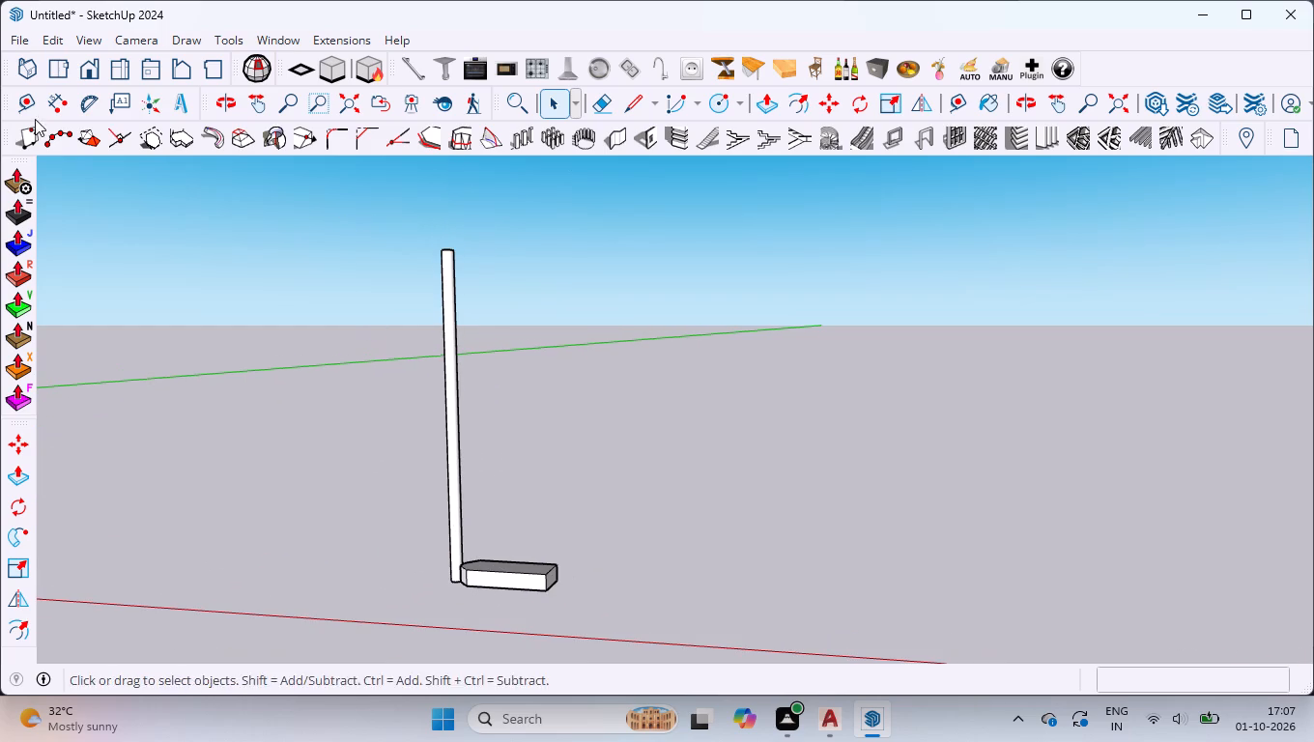
{"action": "left_click", "coordinate": [51, 100]}
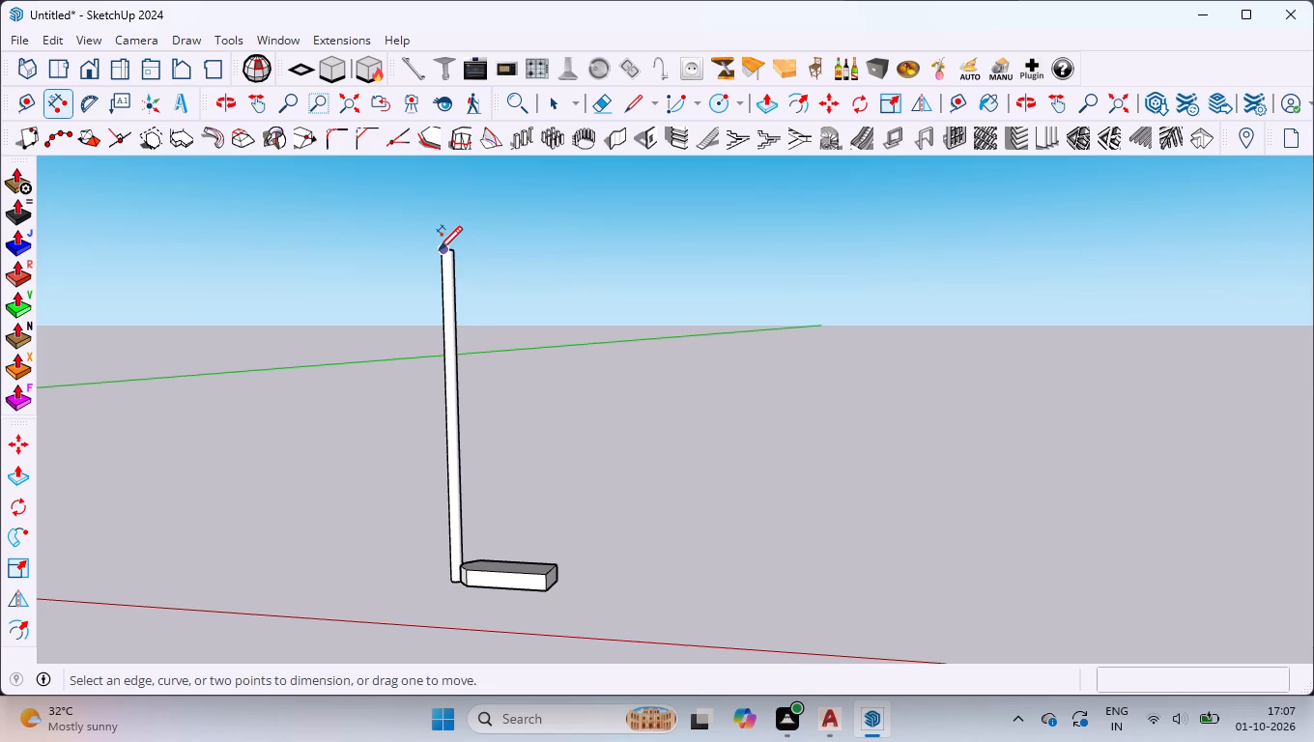
{"action": "left_click", "coordinate": [438, 244]}
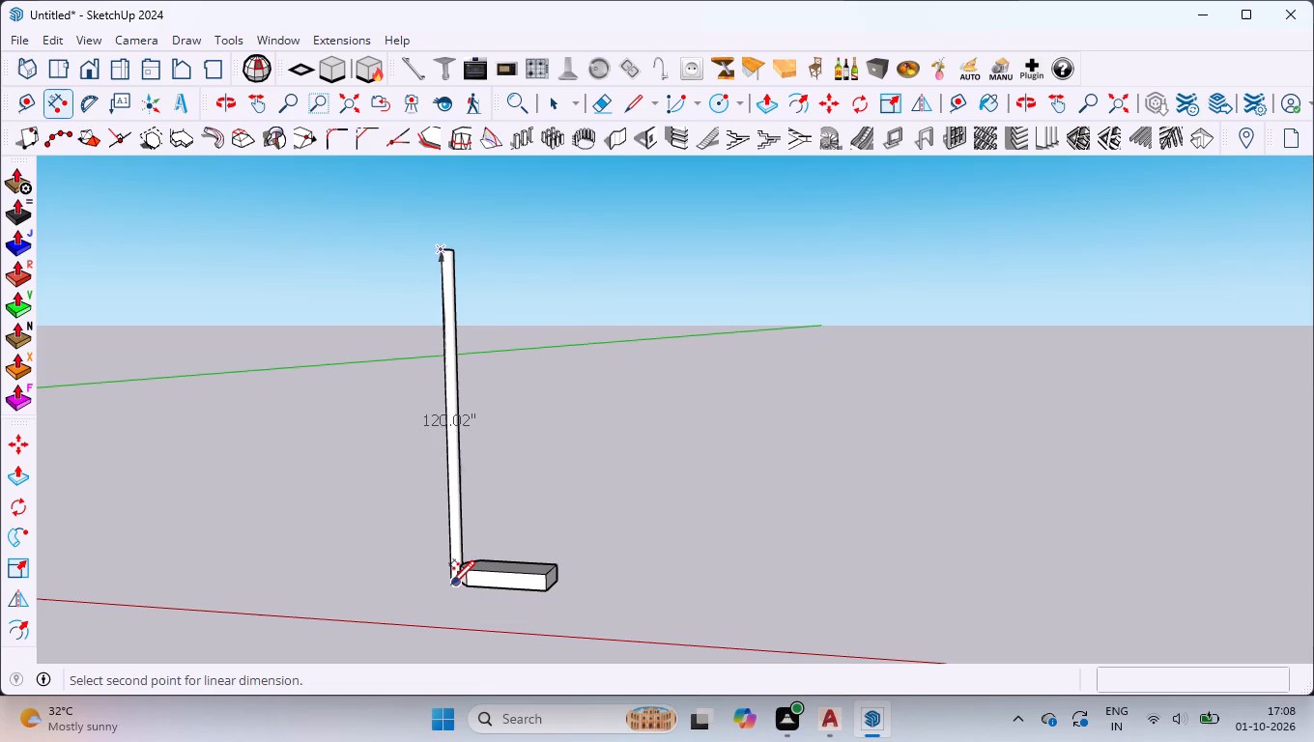
{"action": "scroll", "coordinate": [455, 578], "scroll_direction": "up", "scroll_amount": 3}
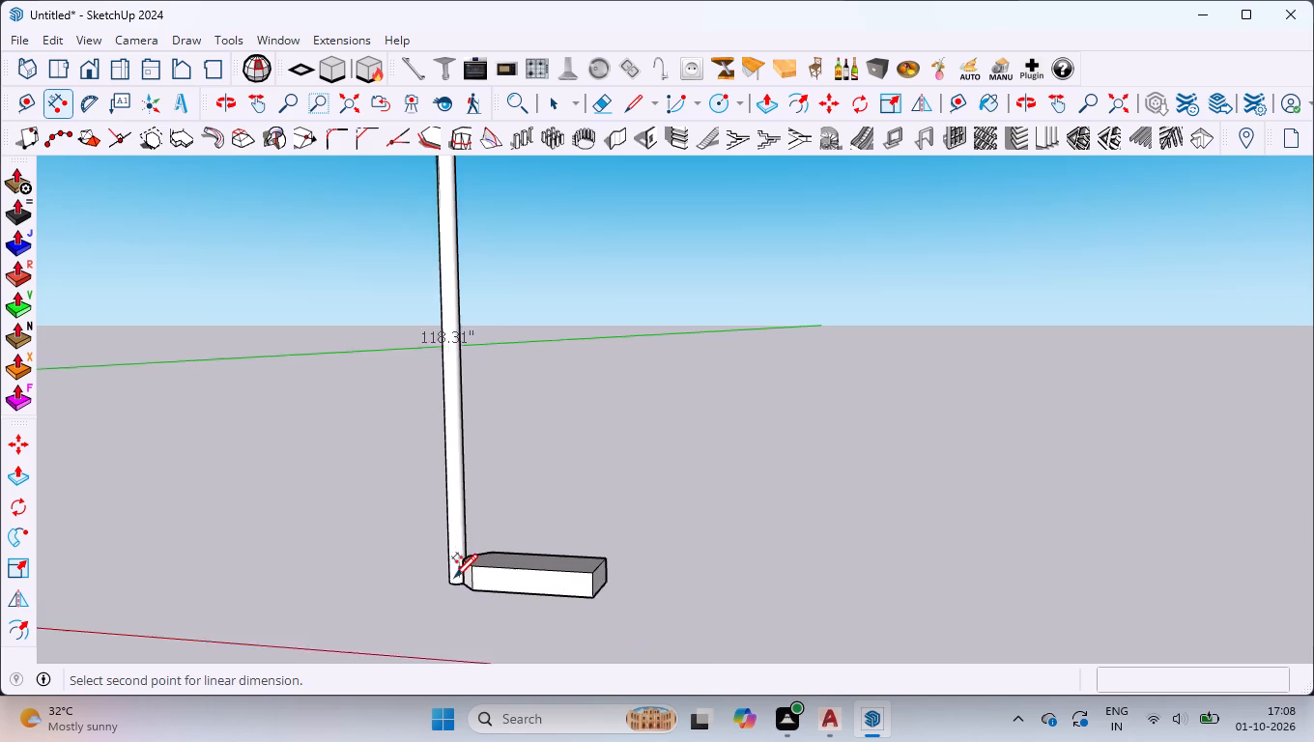
{"action": "scroll", "coordinate": [454, 576], "scroll_direction": "up", "scroll_amount": 2}
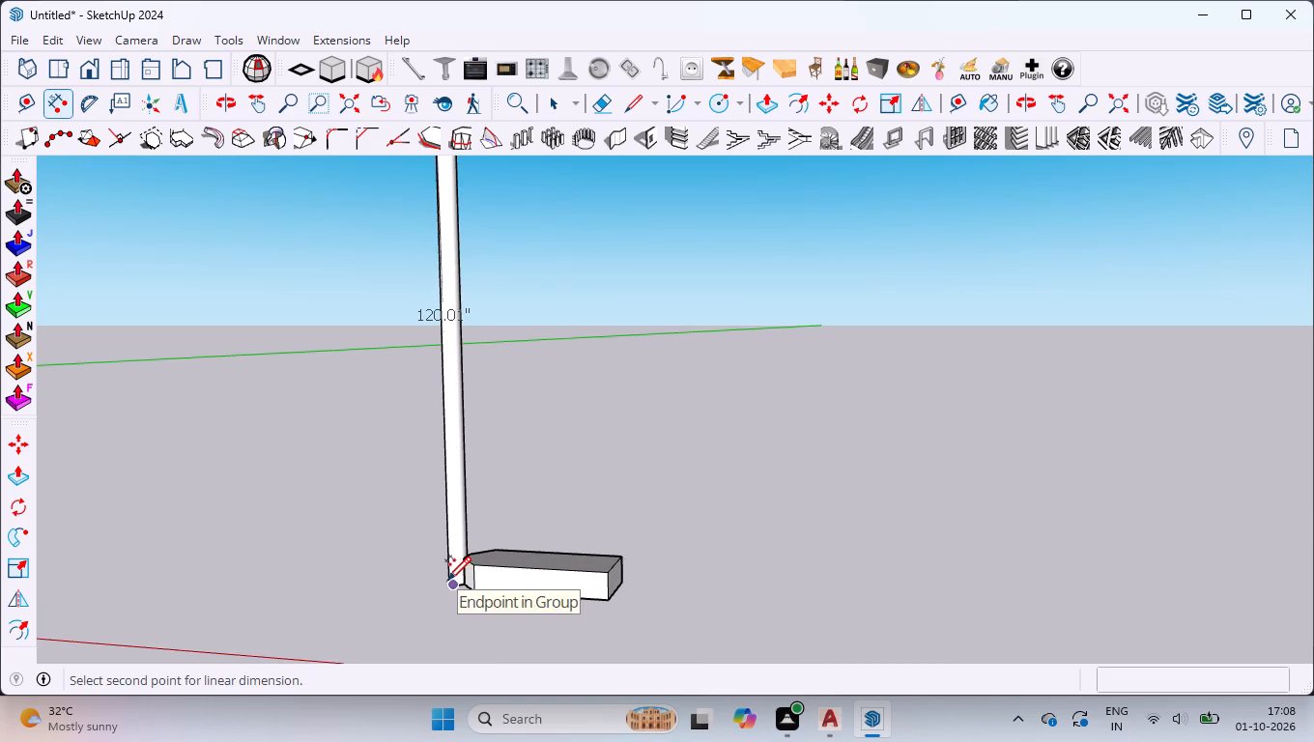
{"action": "key", "text": "space"}
Set up a Polar Array of the cylinder-and-block group with a 360 degree angle and 10 entities.
{"action": "scroll", "coordinate": [466, 623], "scroll_direction": "down", "scroll_amount": 4}
{"action": "scroll", "coordinate": [366, 530], "scroll_direction": "down", "scroll_amount": 6}
{"action": "scroll", "coordinate": [422, 561], "scroll_direction": "up", "scroll_amount": 2}
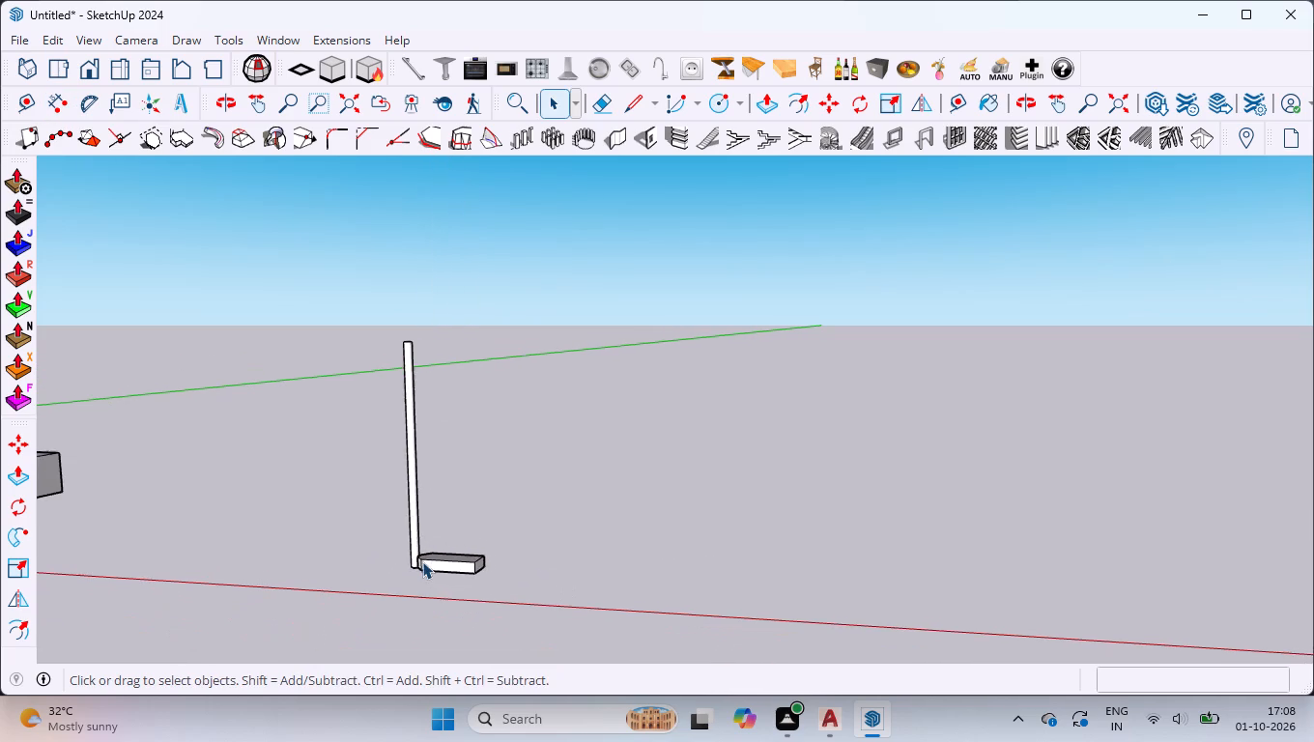
{"action": "scroll", "coordinate": [450, 537], "scroll_direction": "down", "scroll_amount": 3}
{"action": "middle_click_drag", "start_coordinate": [452, 535], "coordinate": [474, 550]}
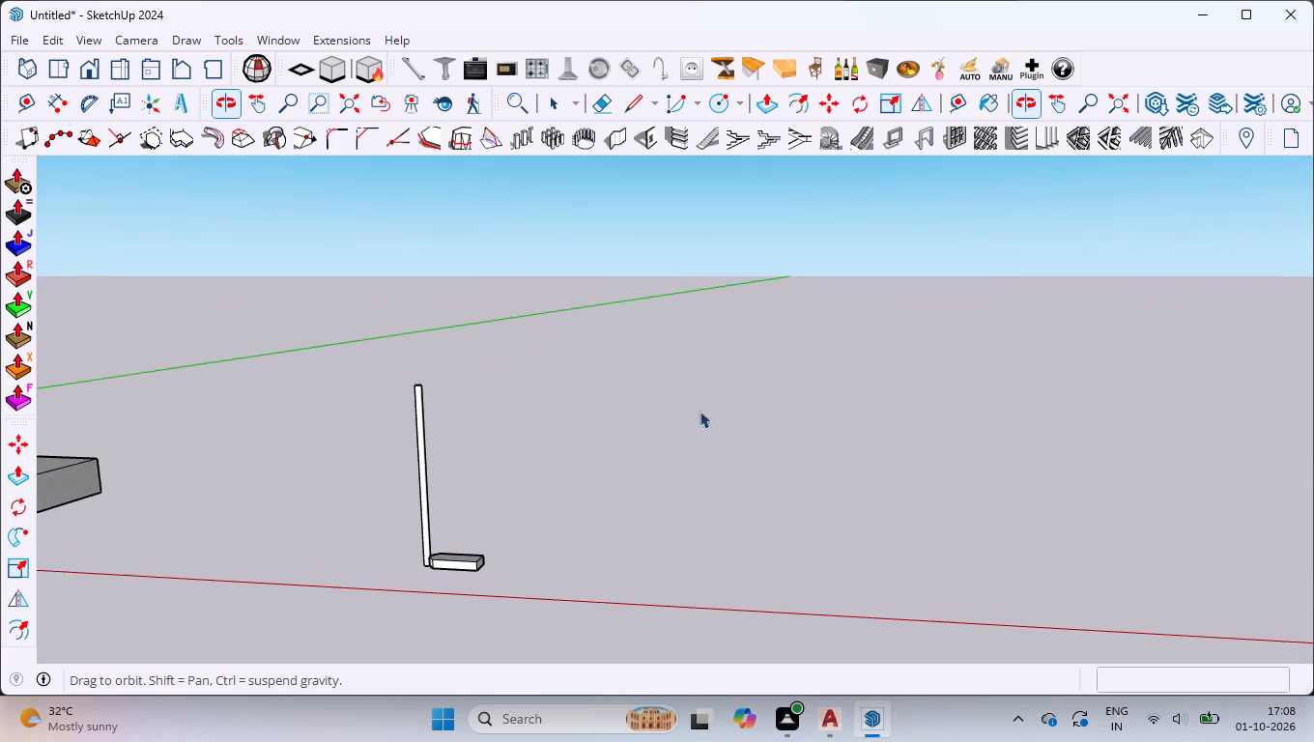
{"action": "left_click_drag", "start_coordinate": [353, 344], "coordinate": [577, 628]}
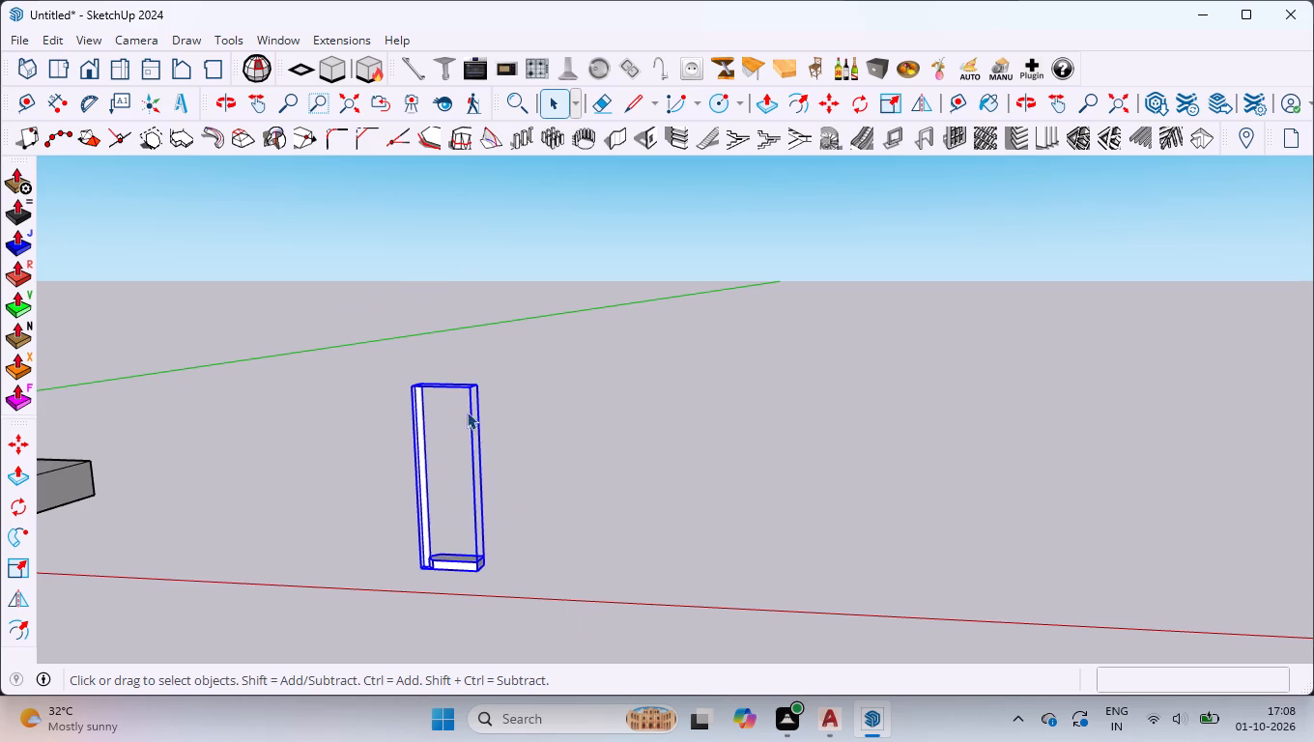
{"action": "left_click", "coordinate": [577, 134]}
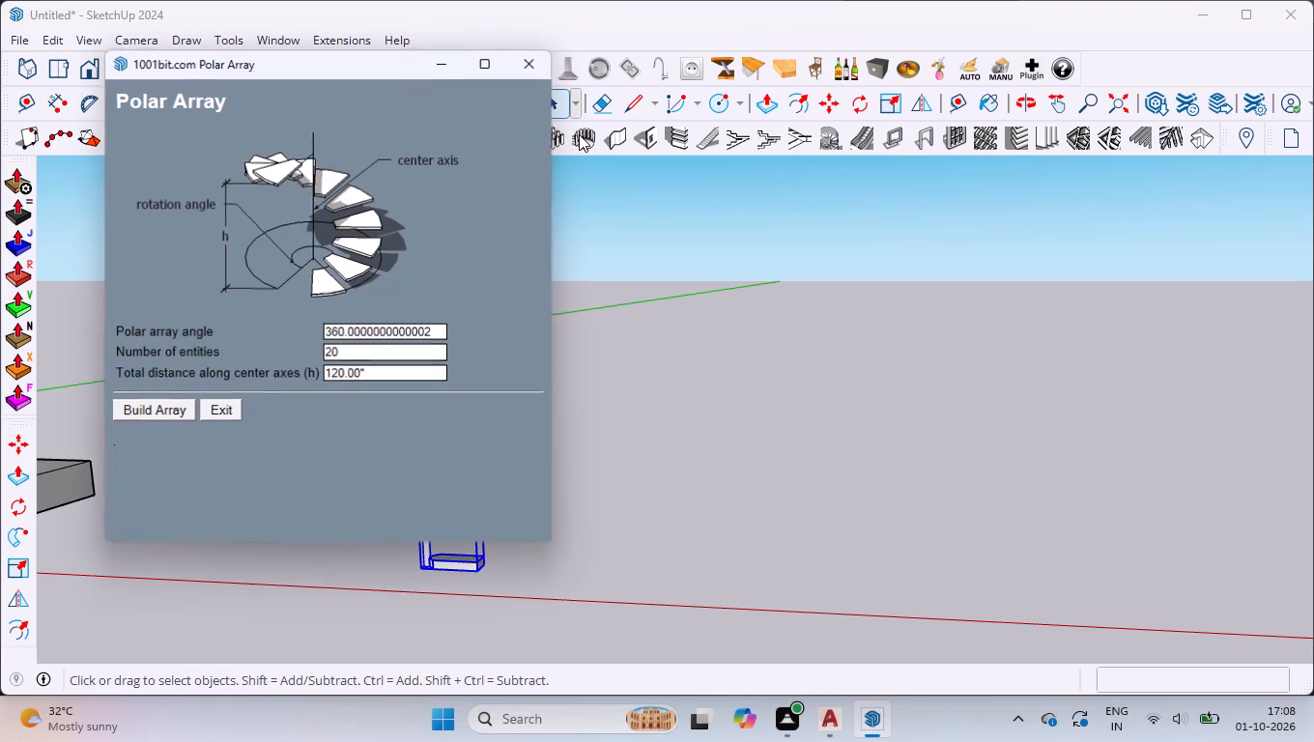
{"action": "left_click", "coordinate": [403, 354]}
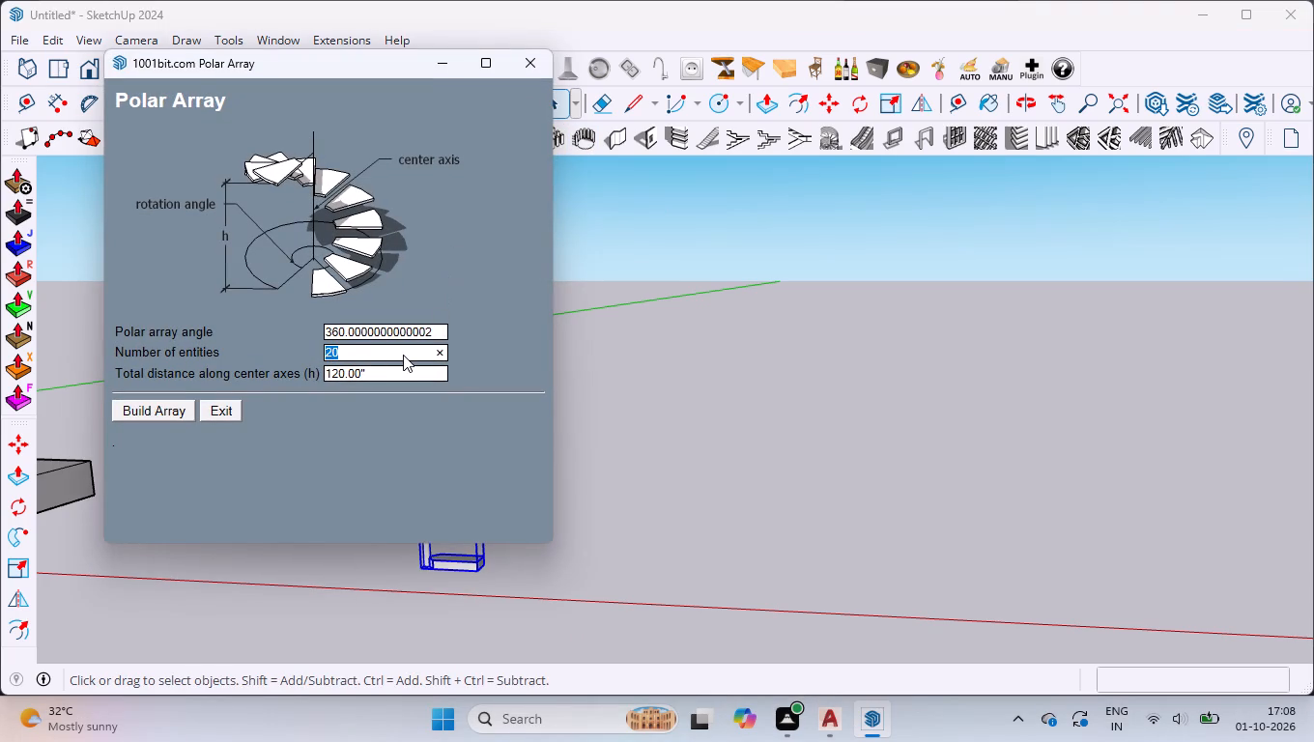
{"action": "type", "text": "10"}
{"action": "left_click", "coordinate": [398, 326]}
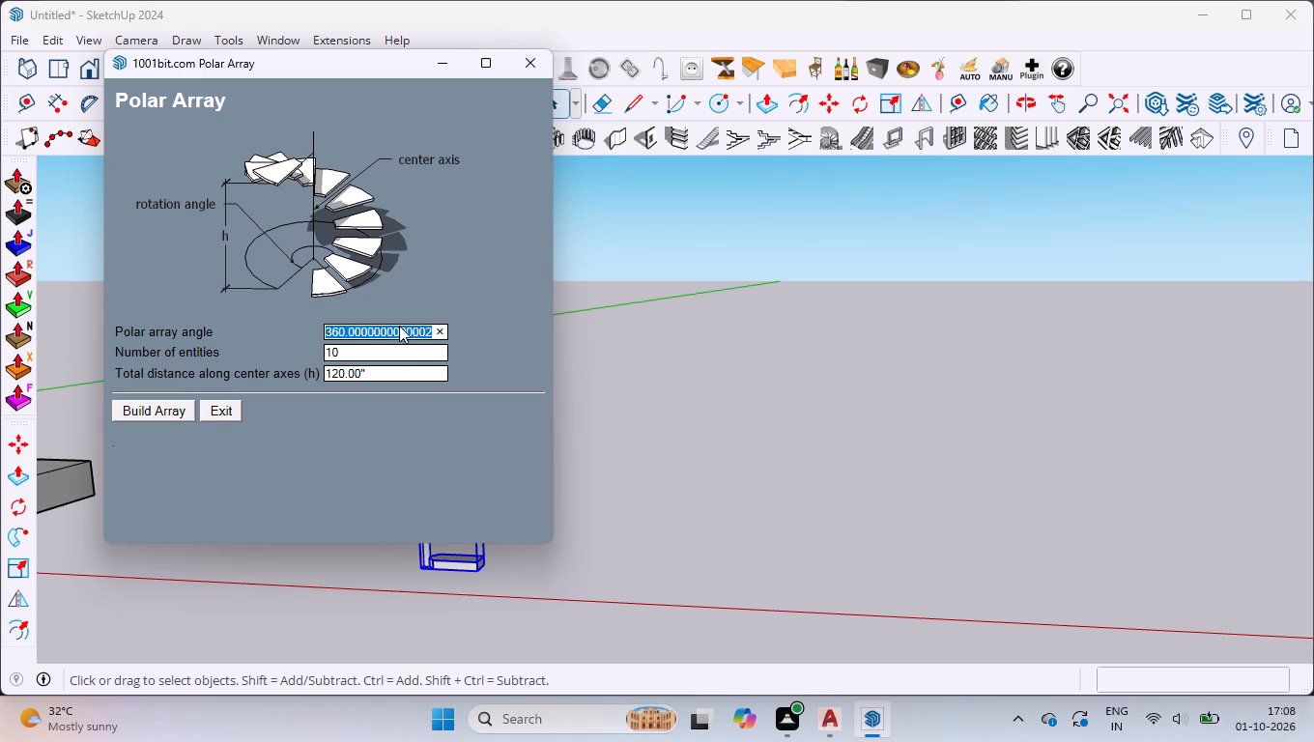
{"action": "type", "text": "360"}
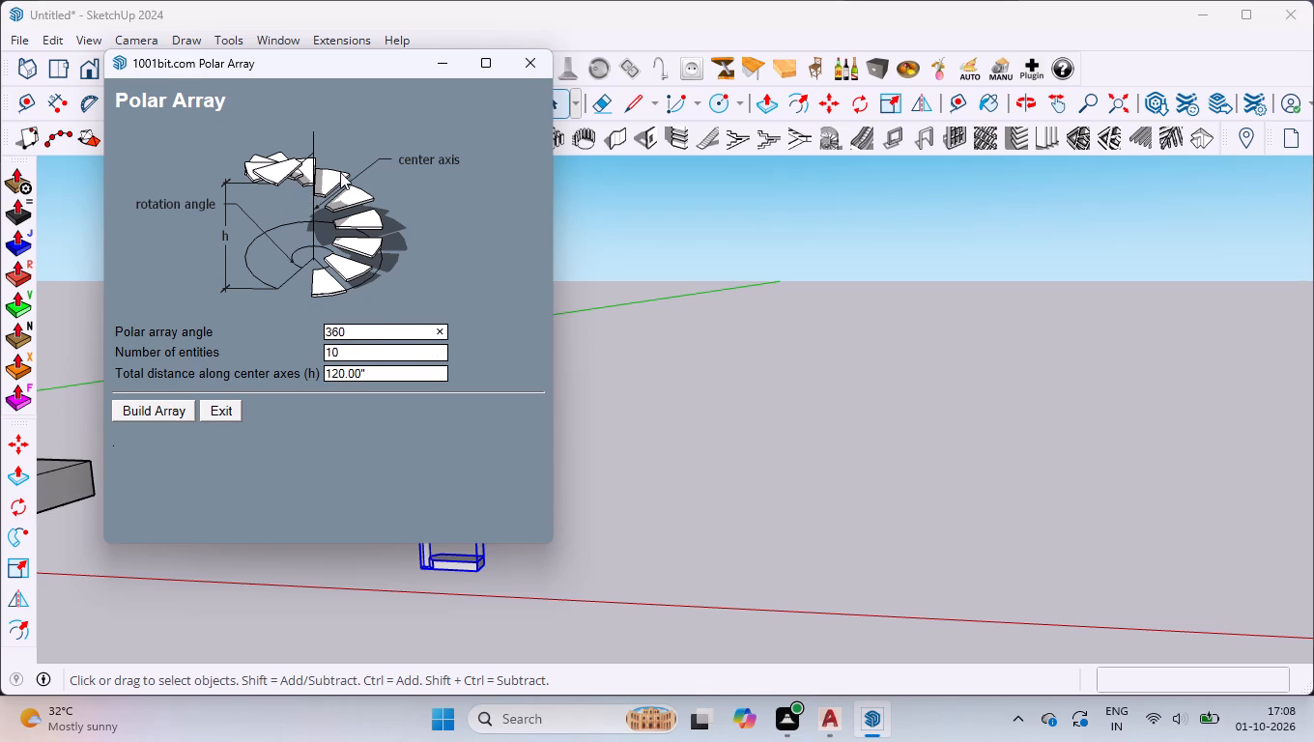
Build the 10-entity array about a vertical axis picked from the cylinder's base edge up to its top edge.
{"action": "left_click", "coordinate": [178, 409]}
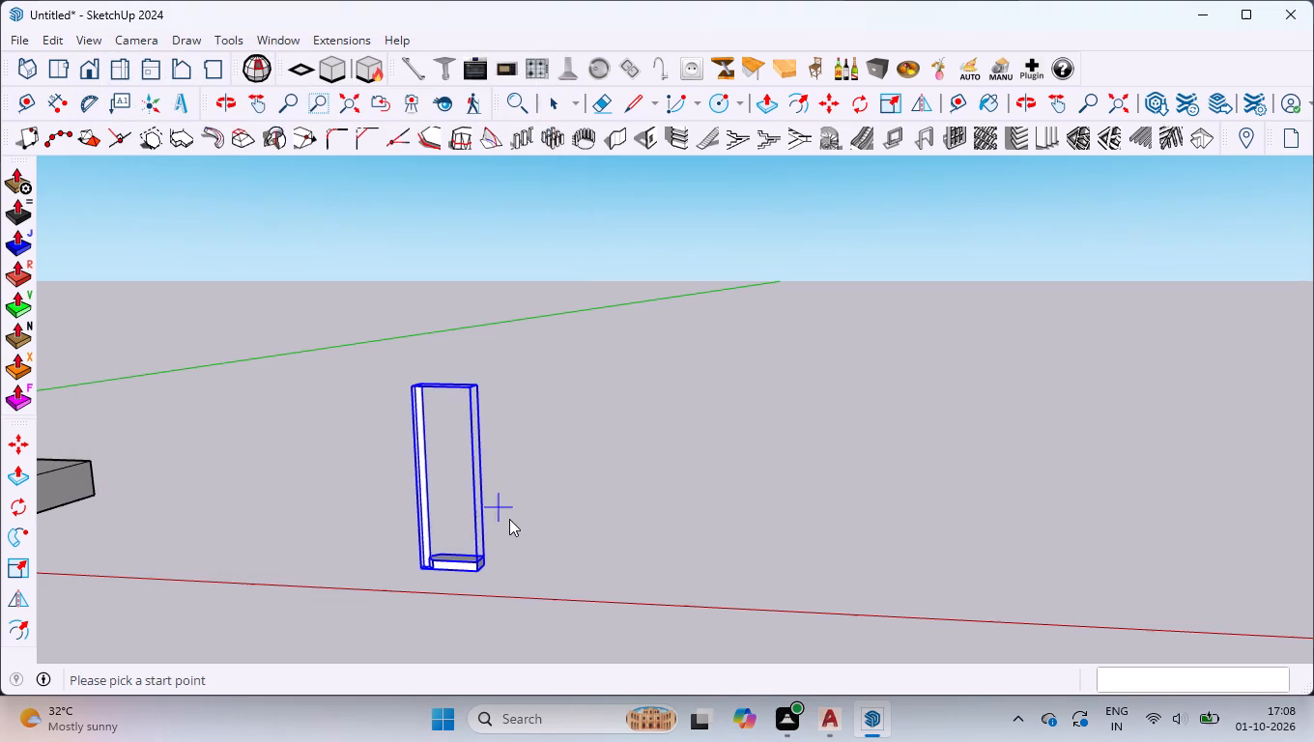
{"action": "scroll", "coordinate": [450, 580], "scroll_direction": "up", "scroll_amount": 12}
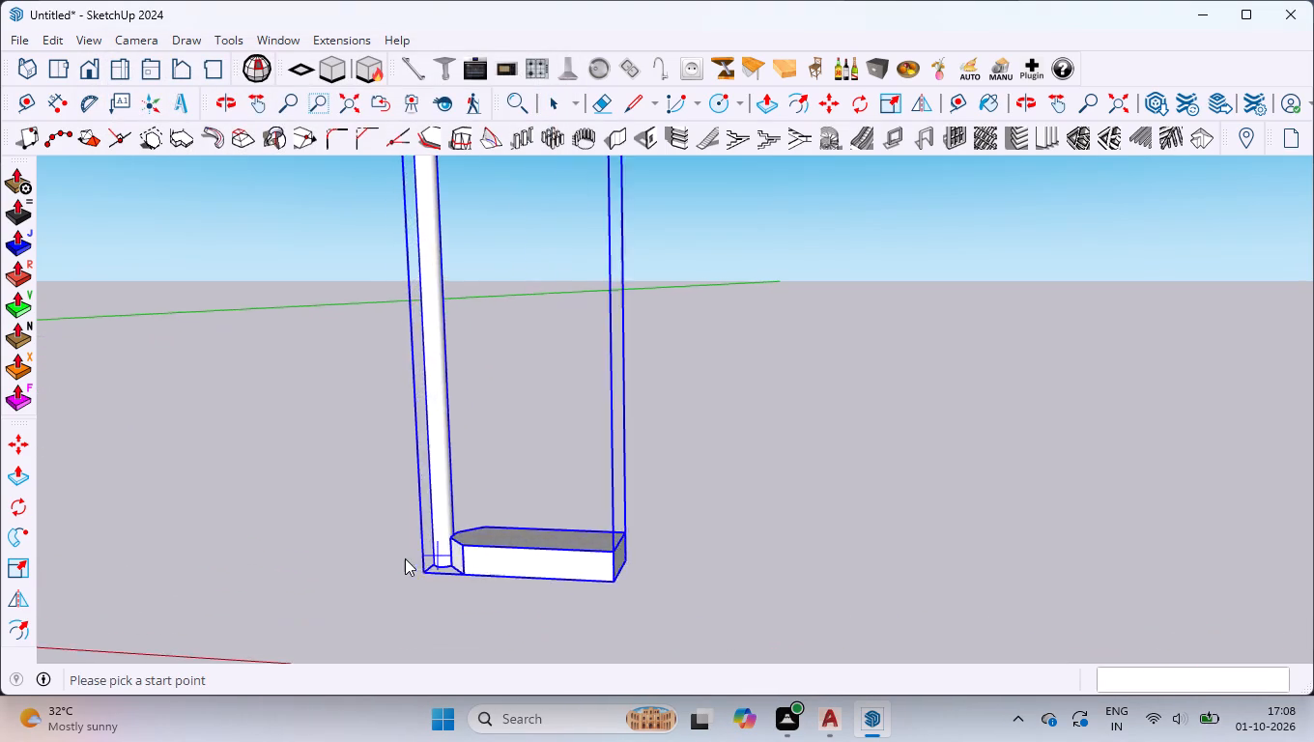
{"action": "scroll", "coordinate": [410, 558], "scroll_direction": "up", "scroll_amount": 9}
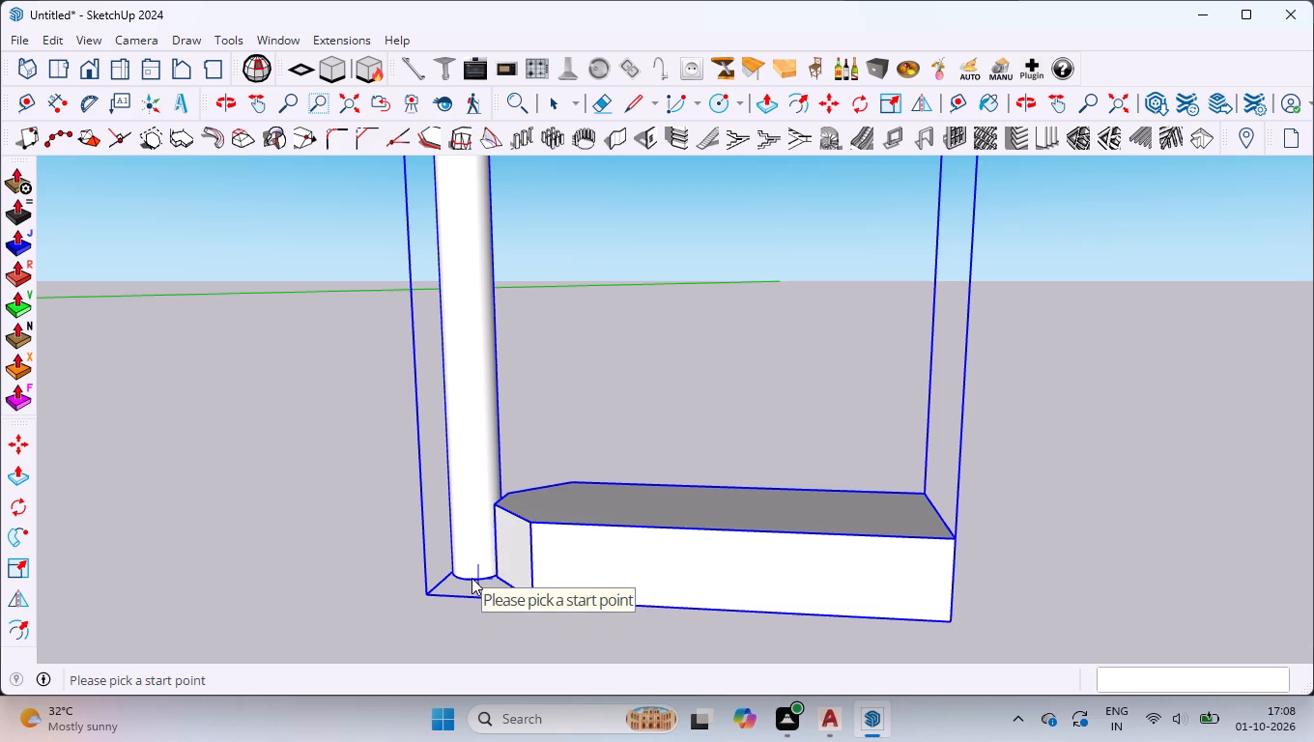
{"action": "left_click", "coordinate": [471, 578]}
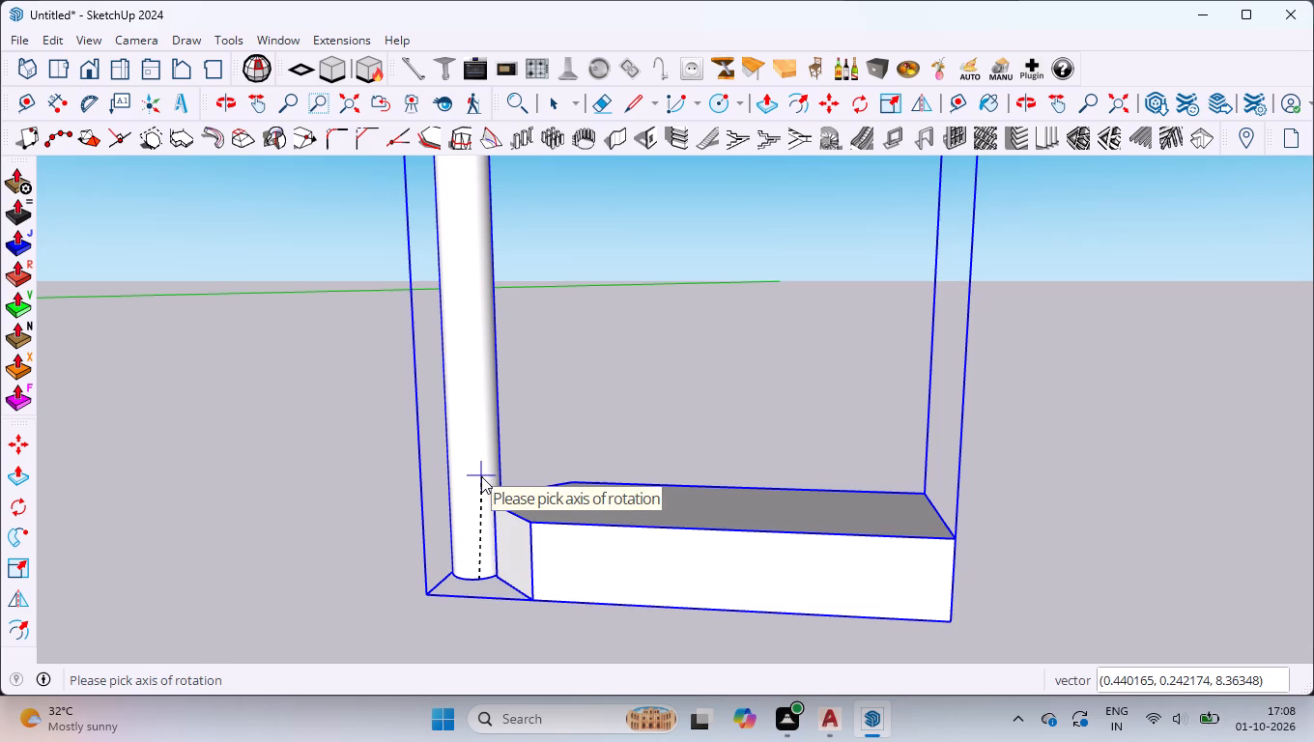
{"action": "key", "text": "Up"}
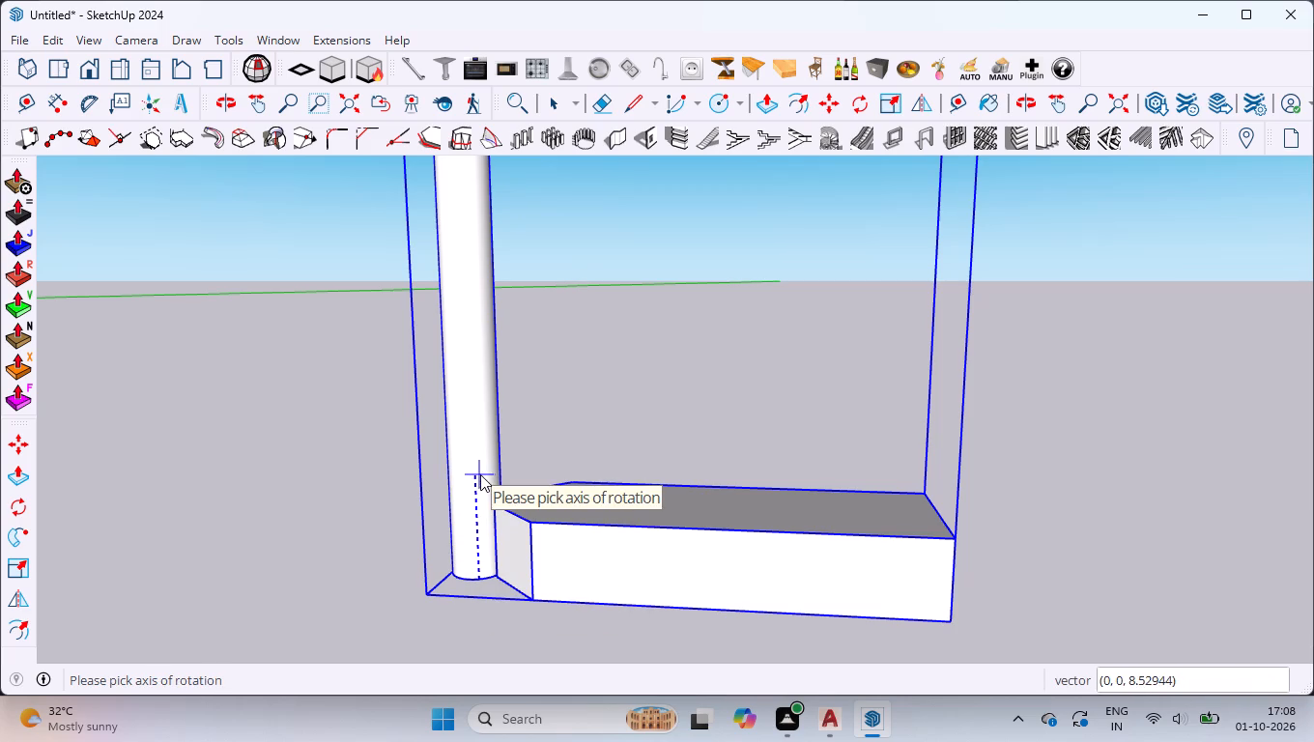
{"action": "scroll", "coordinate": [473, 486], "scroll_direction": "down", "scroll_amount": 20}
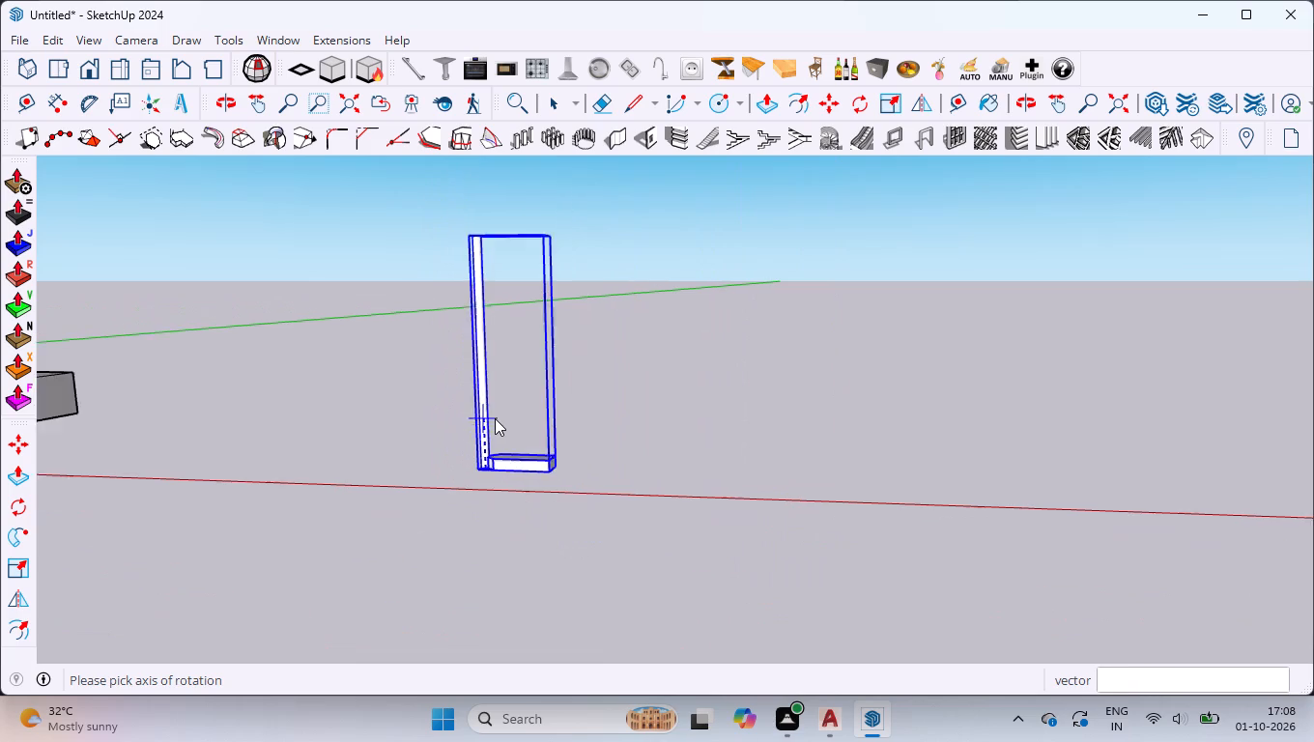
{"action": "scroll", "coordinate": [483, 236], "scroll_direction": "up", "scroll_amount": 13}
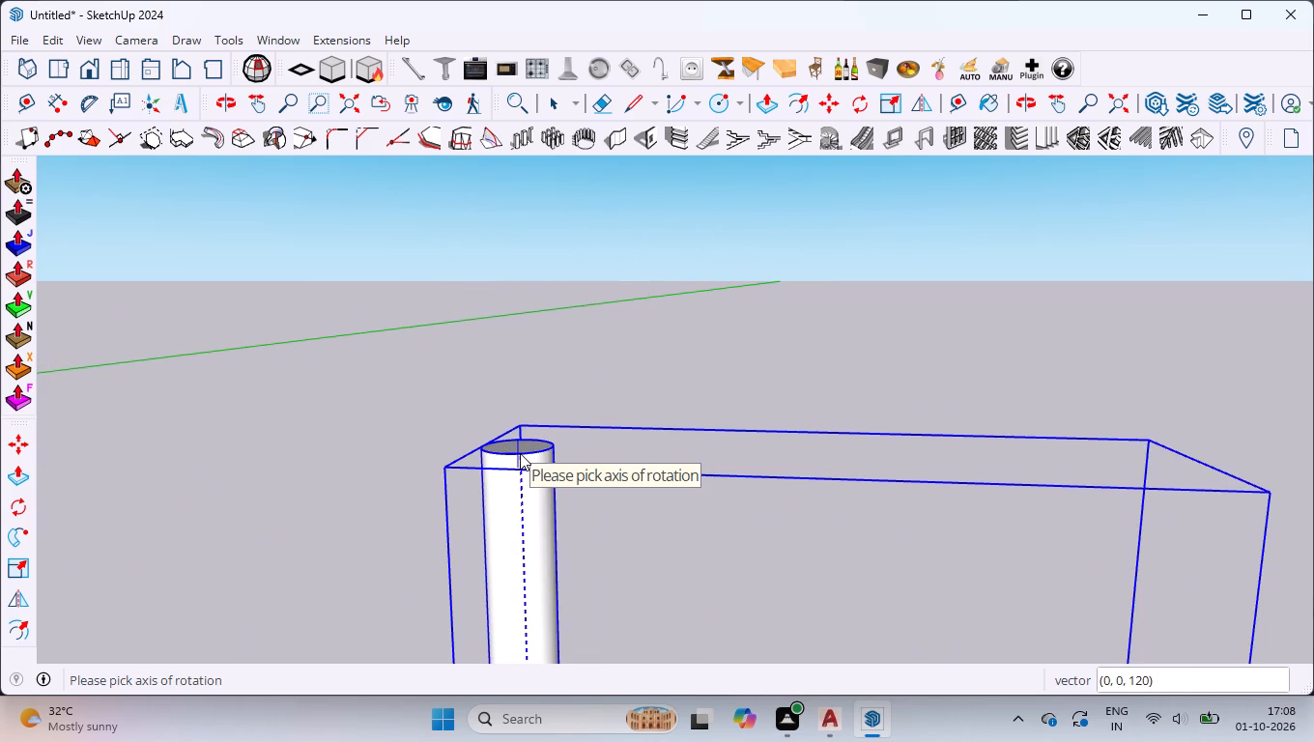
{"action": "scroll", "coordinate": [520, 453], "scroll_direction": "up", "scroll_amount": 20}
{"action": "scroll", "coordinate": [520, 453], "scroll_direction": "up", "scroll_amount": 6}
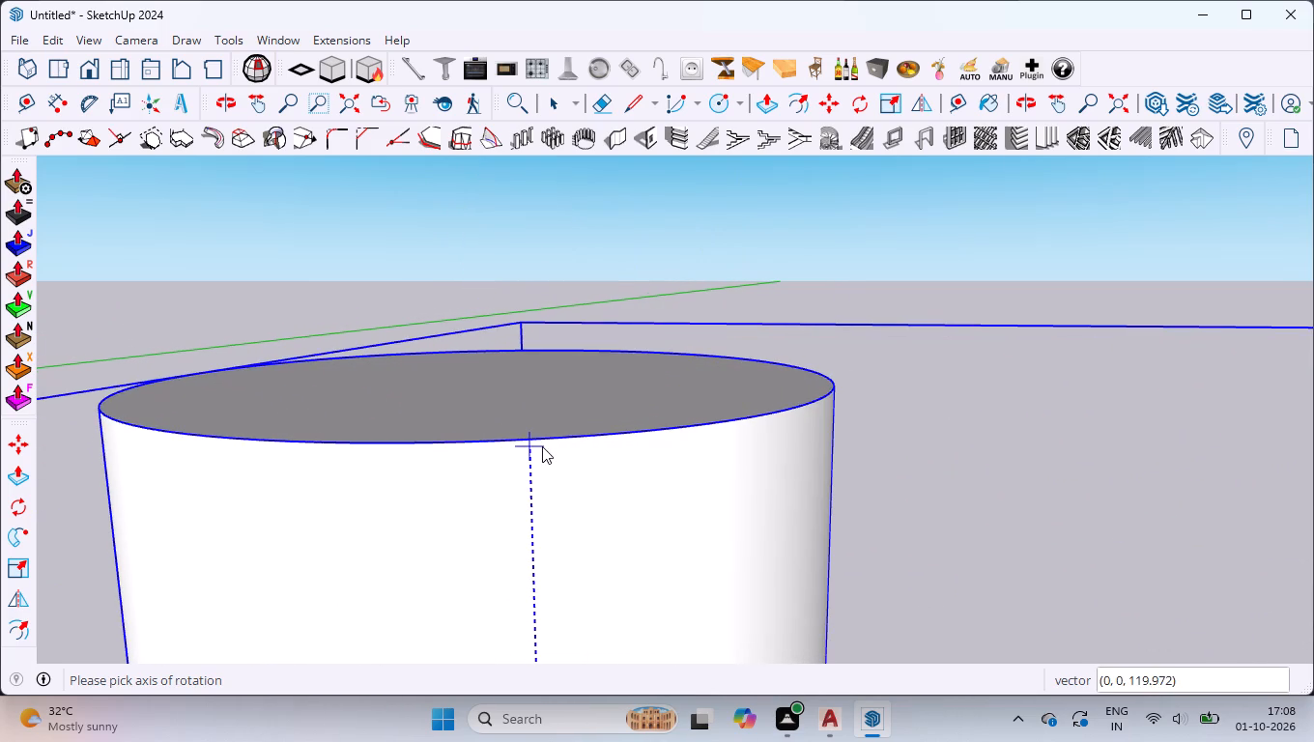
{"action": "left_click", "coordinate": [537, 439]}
Examine the 10-step spiral and its central column in the front view.
{"action": "scroll", "coordinate": [537, 439], "scroll_direction": "down", "scroll_amount": 5}
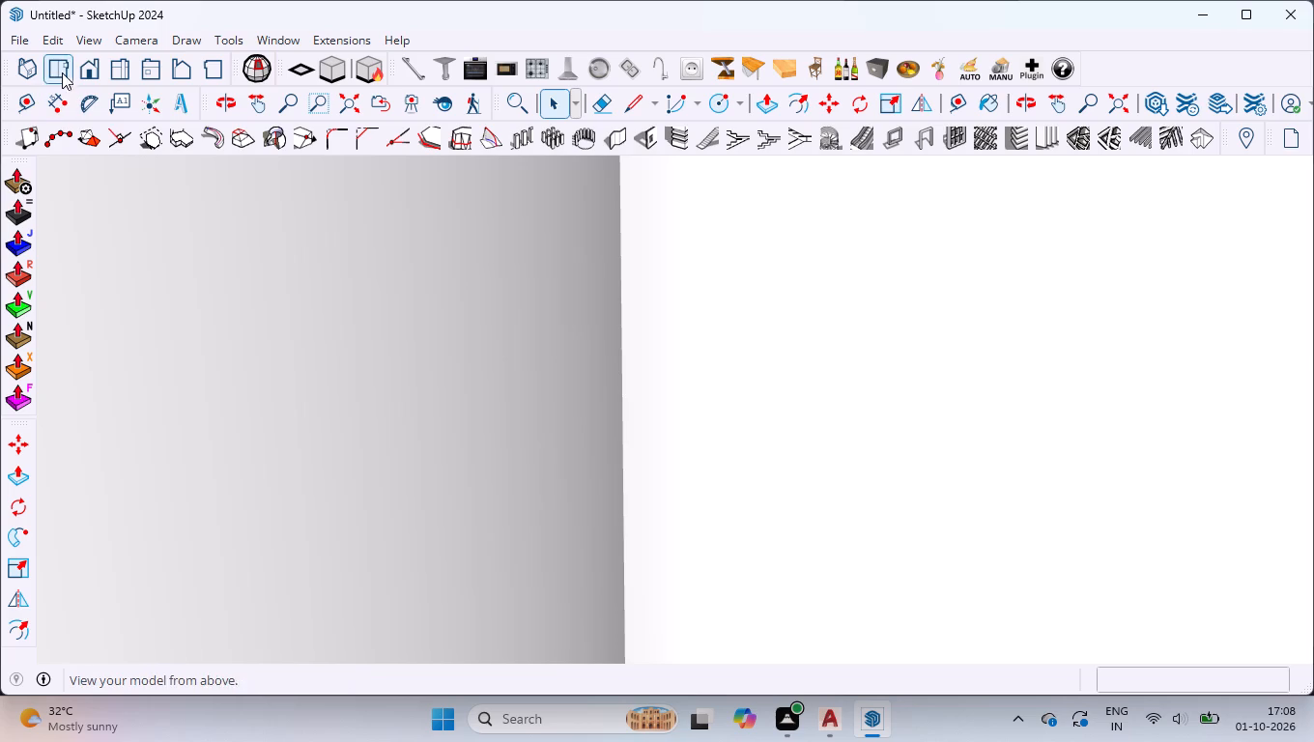
{"action": "left_click", "coordinate": [89, 66]}
{"action": "scroll", "coordinate": [360, 330], "scroll_direction": "down", "scroll_amount": 5}
{"action": "scroll", "coordinate": [425, 401], "scroll_direction": "down", "scroll_amount": 4}
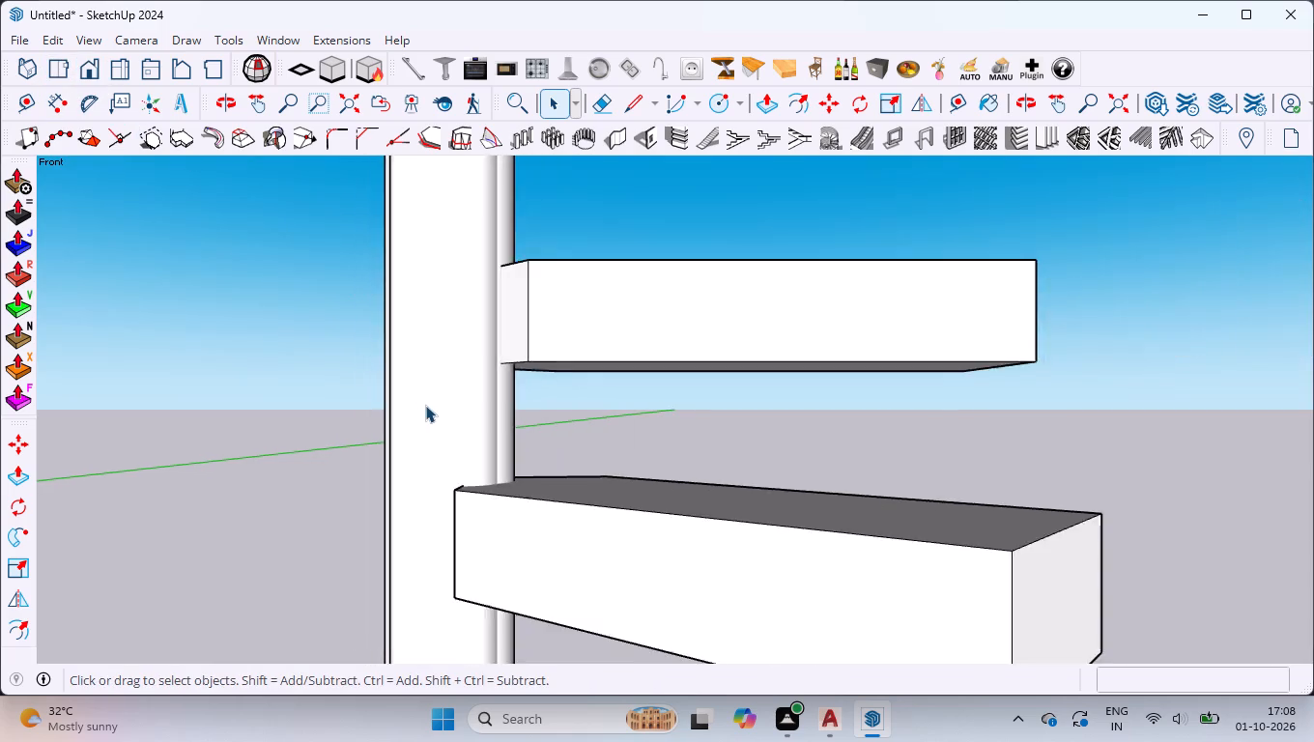
{"action": "scroll", "coordinate": [425, 405], "scroll_direction": "down", "scroll_amount": 6}
{"action": "scroll", "coordinate": [504, 398], "scroll_direction": "down", "scroll_amount": 10}
{"action": "scroll", "coordinate": [574, 528], "scroll_direction": "down", "scroll_amount": 6}
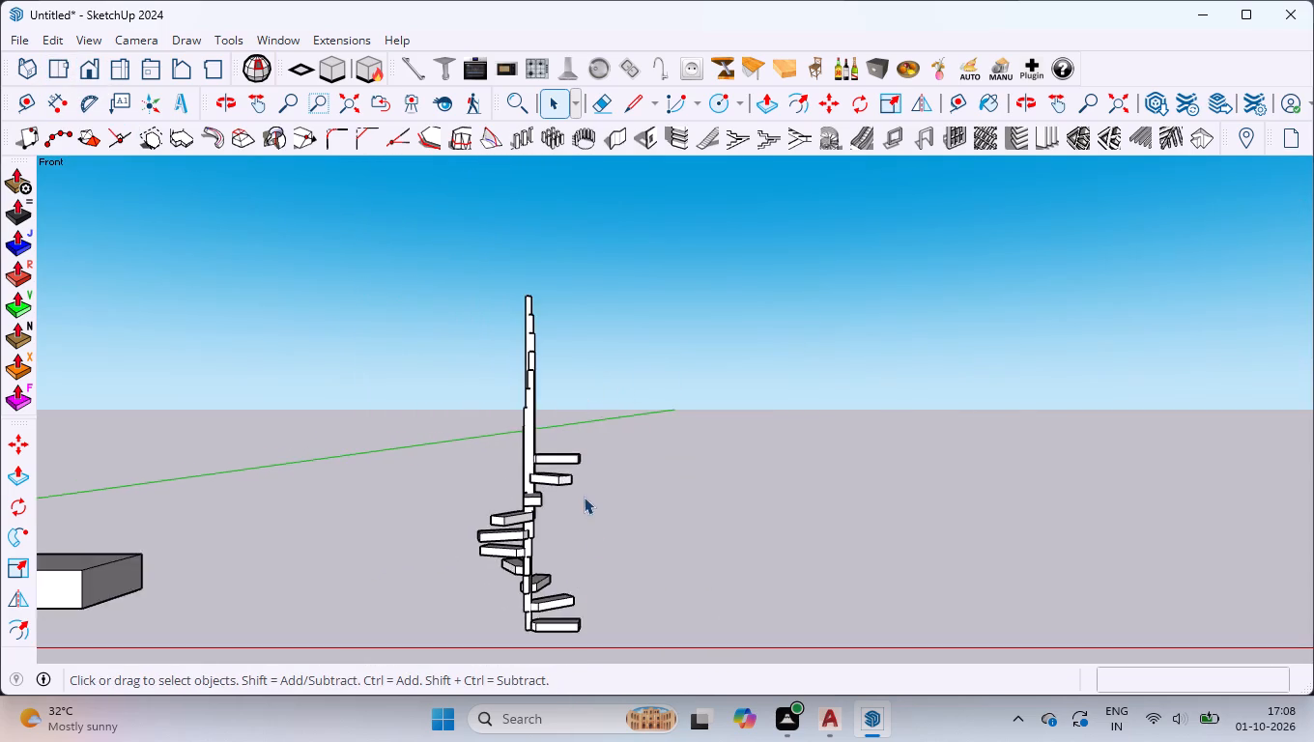
{"action": "scroll", "coordinate": [582, 496], "scroll_direction": "down", "scroll_amount": 5}
{"action": "scroll", "coordinate": [579, 624], "scroll_direction": "up", "scroll_amount": 4}
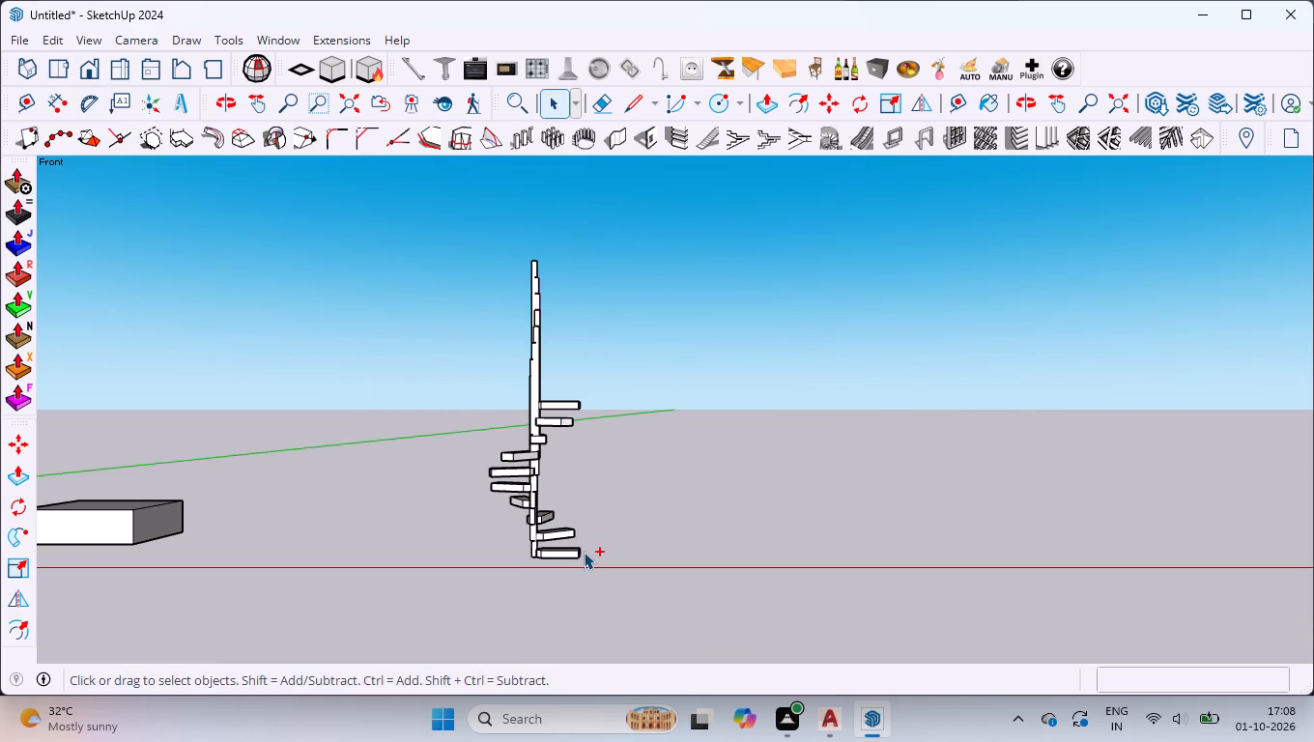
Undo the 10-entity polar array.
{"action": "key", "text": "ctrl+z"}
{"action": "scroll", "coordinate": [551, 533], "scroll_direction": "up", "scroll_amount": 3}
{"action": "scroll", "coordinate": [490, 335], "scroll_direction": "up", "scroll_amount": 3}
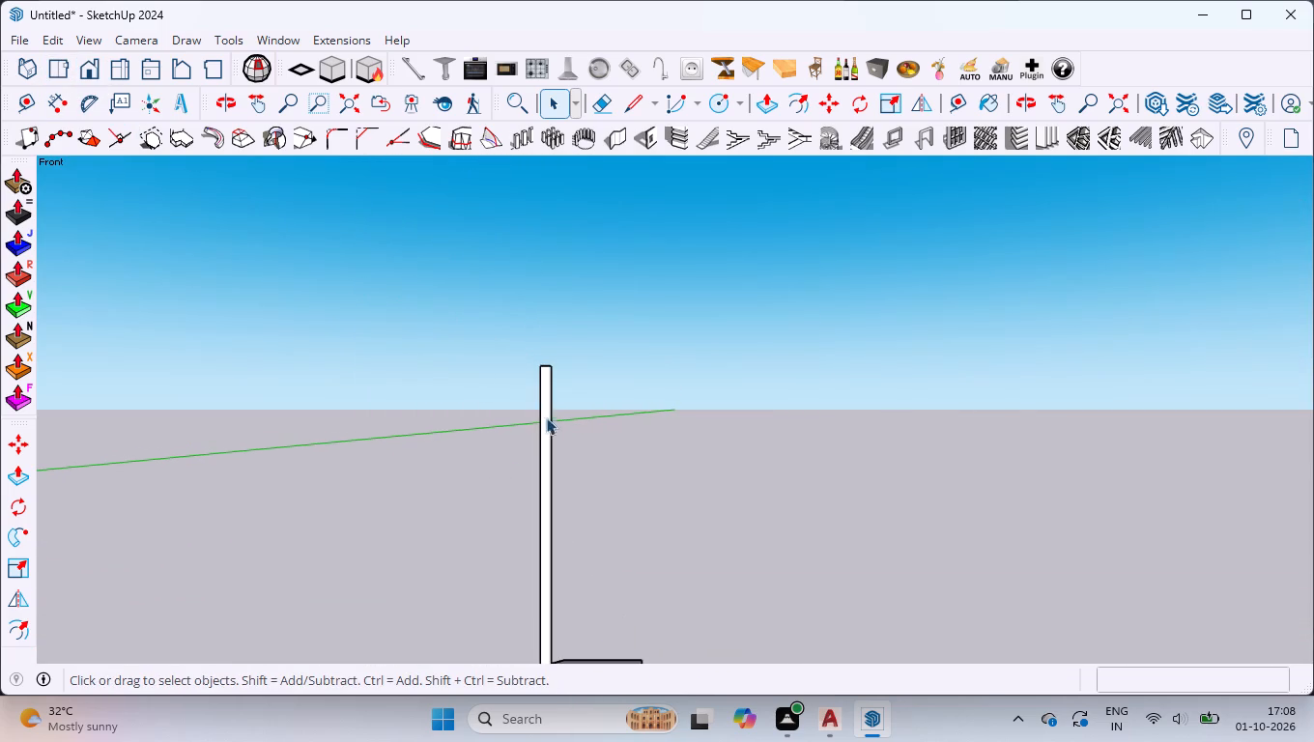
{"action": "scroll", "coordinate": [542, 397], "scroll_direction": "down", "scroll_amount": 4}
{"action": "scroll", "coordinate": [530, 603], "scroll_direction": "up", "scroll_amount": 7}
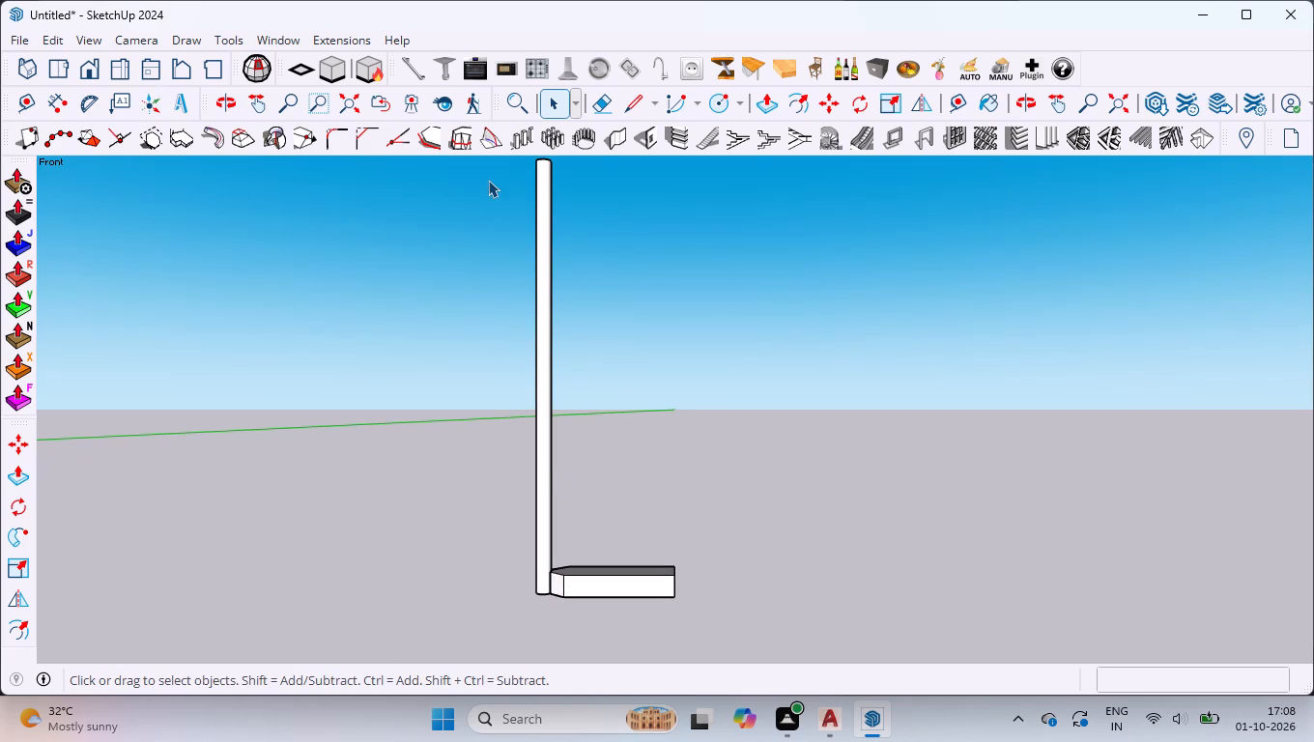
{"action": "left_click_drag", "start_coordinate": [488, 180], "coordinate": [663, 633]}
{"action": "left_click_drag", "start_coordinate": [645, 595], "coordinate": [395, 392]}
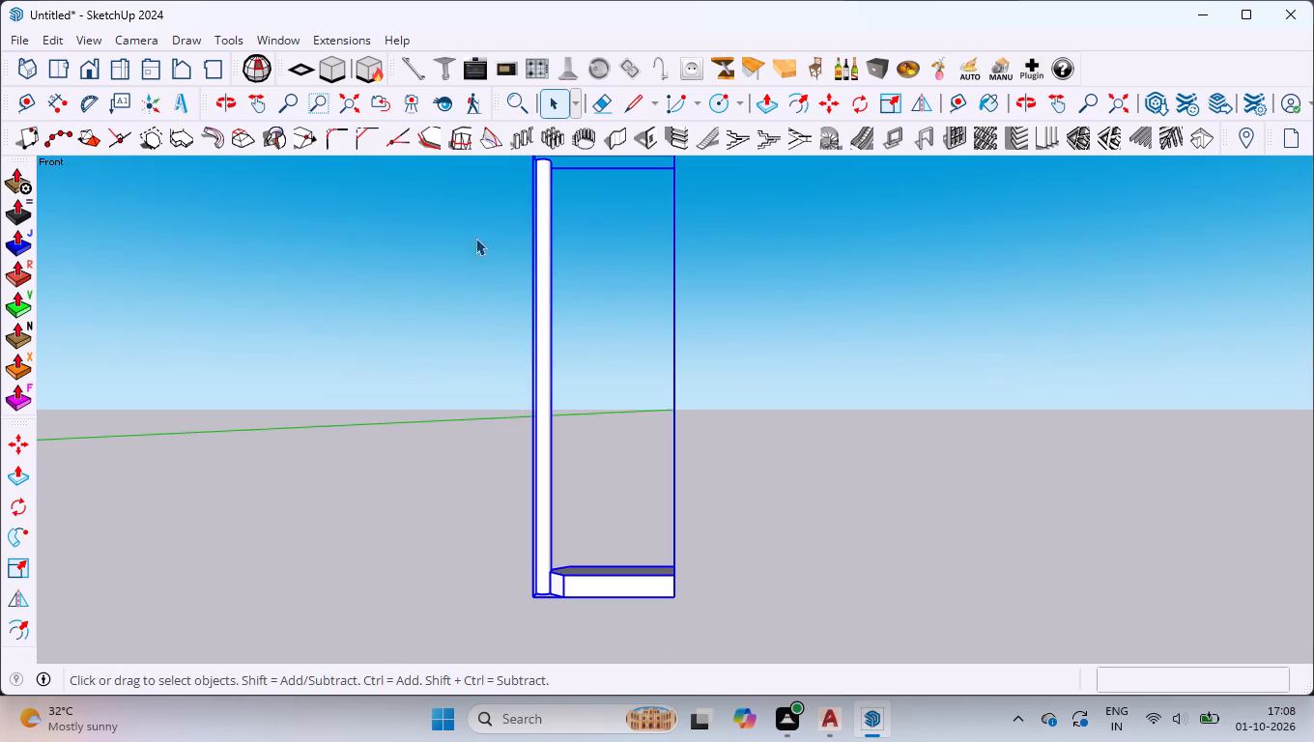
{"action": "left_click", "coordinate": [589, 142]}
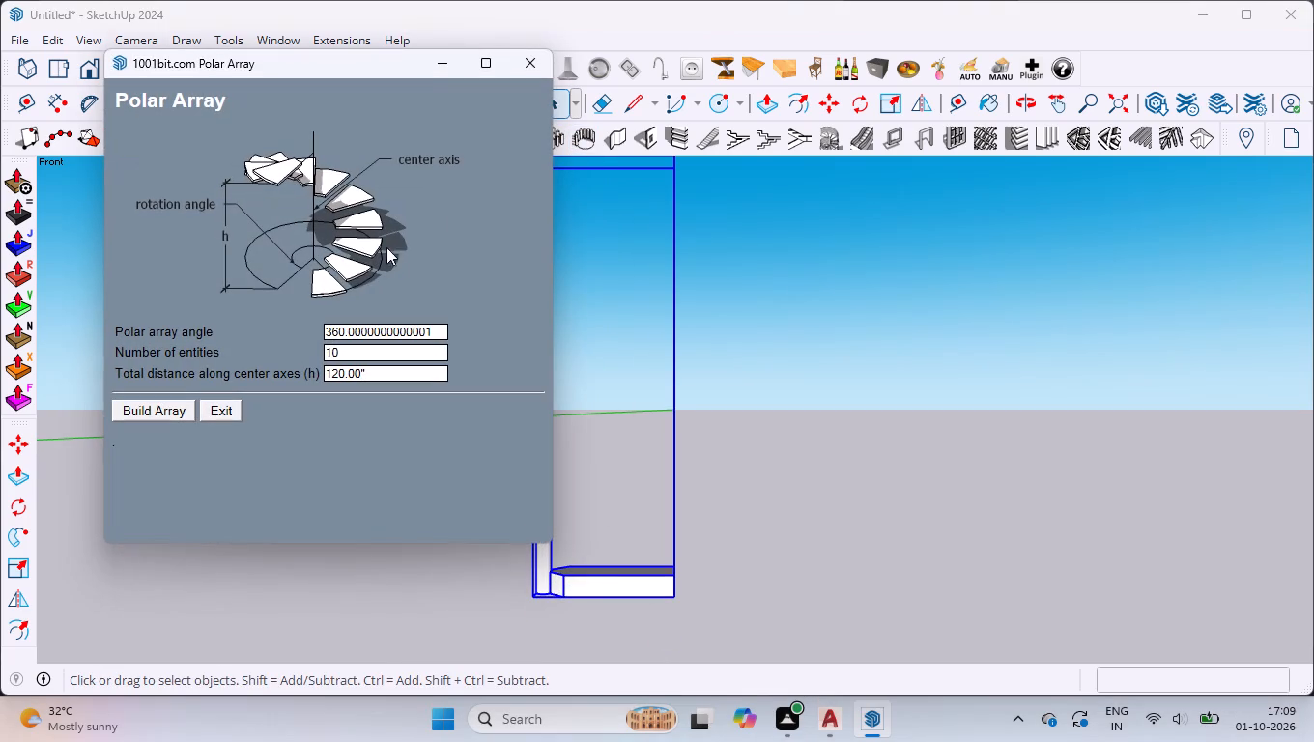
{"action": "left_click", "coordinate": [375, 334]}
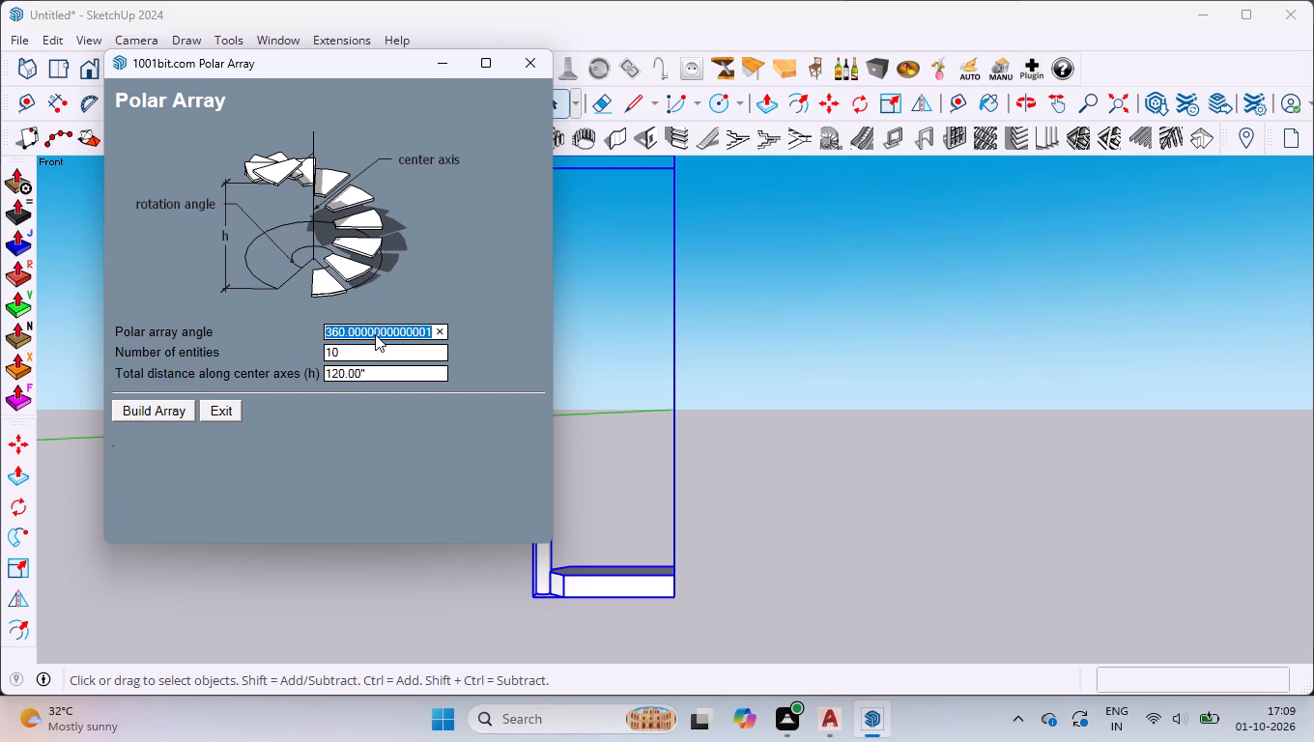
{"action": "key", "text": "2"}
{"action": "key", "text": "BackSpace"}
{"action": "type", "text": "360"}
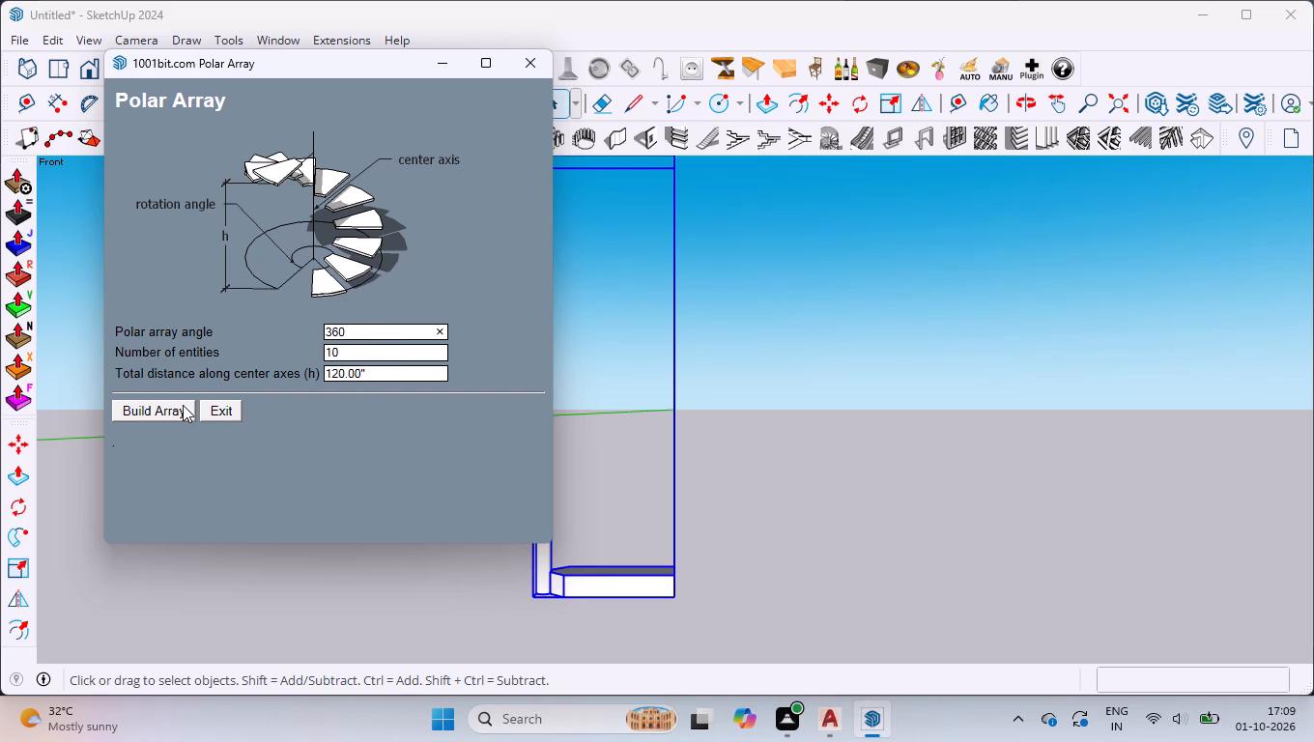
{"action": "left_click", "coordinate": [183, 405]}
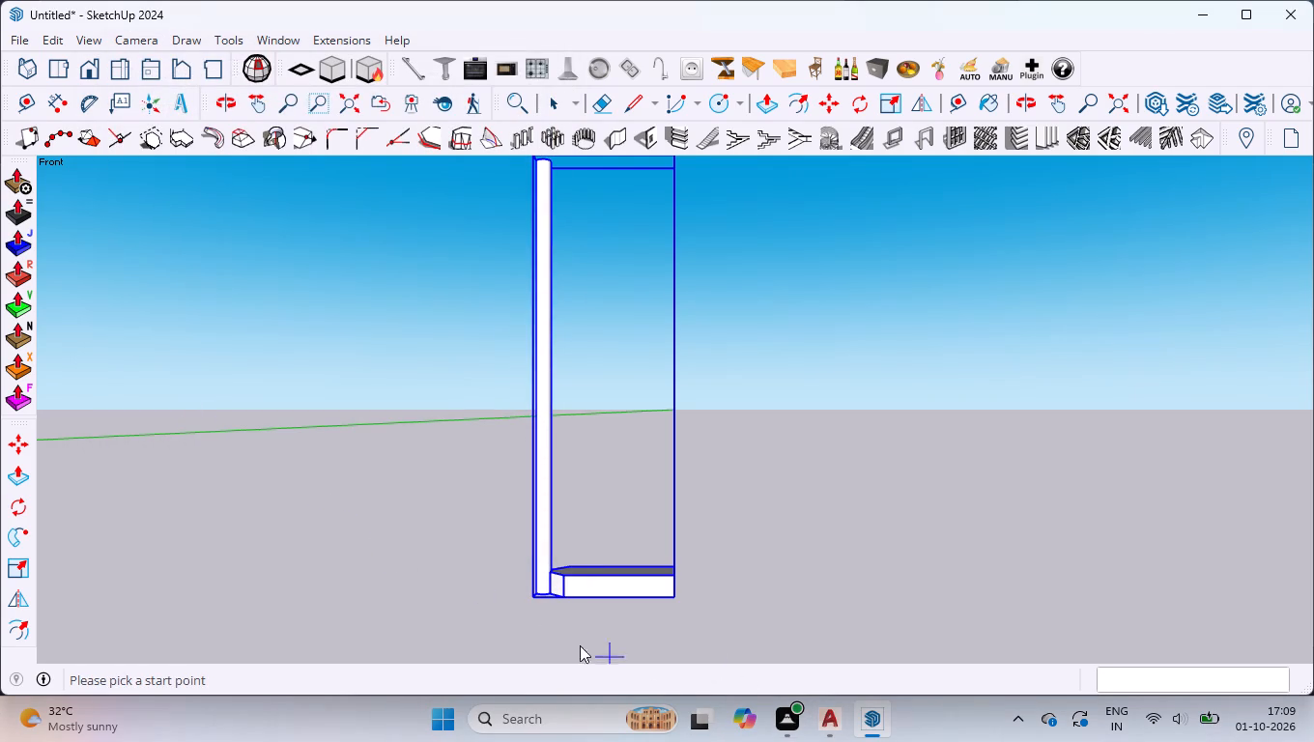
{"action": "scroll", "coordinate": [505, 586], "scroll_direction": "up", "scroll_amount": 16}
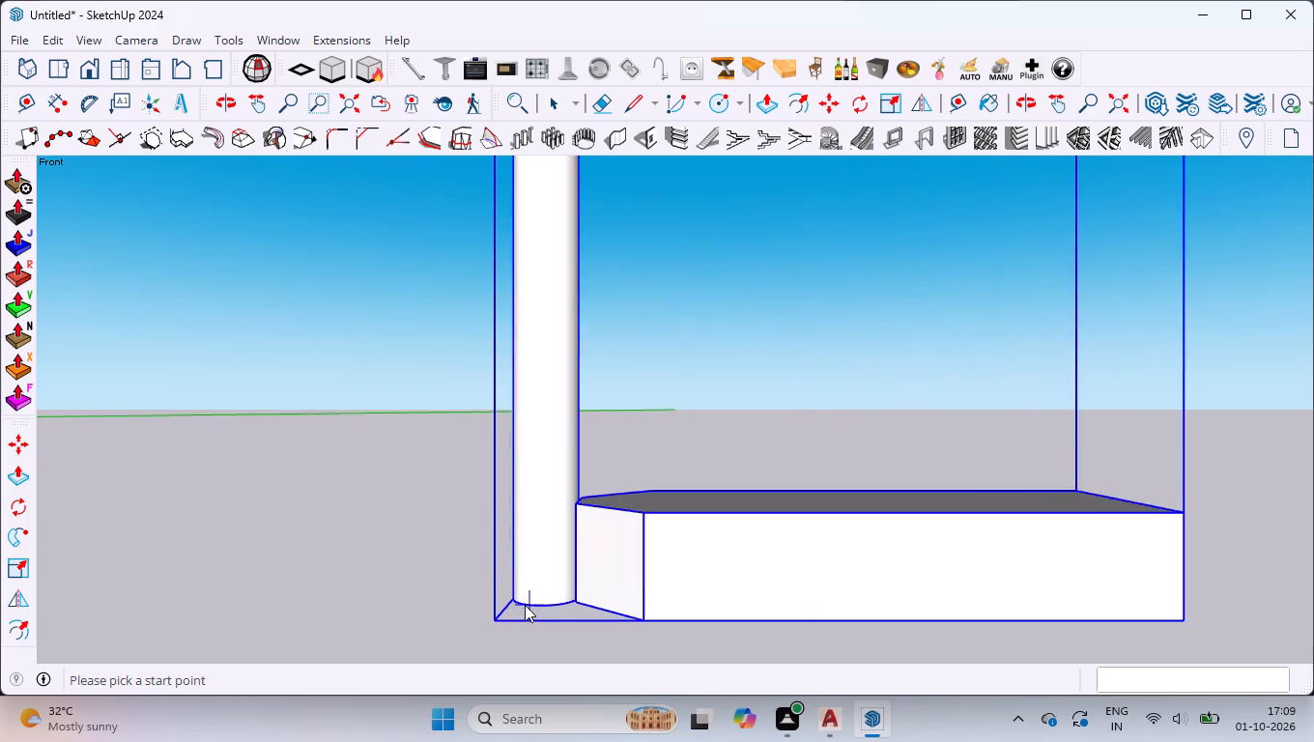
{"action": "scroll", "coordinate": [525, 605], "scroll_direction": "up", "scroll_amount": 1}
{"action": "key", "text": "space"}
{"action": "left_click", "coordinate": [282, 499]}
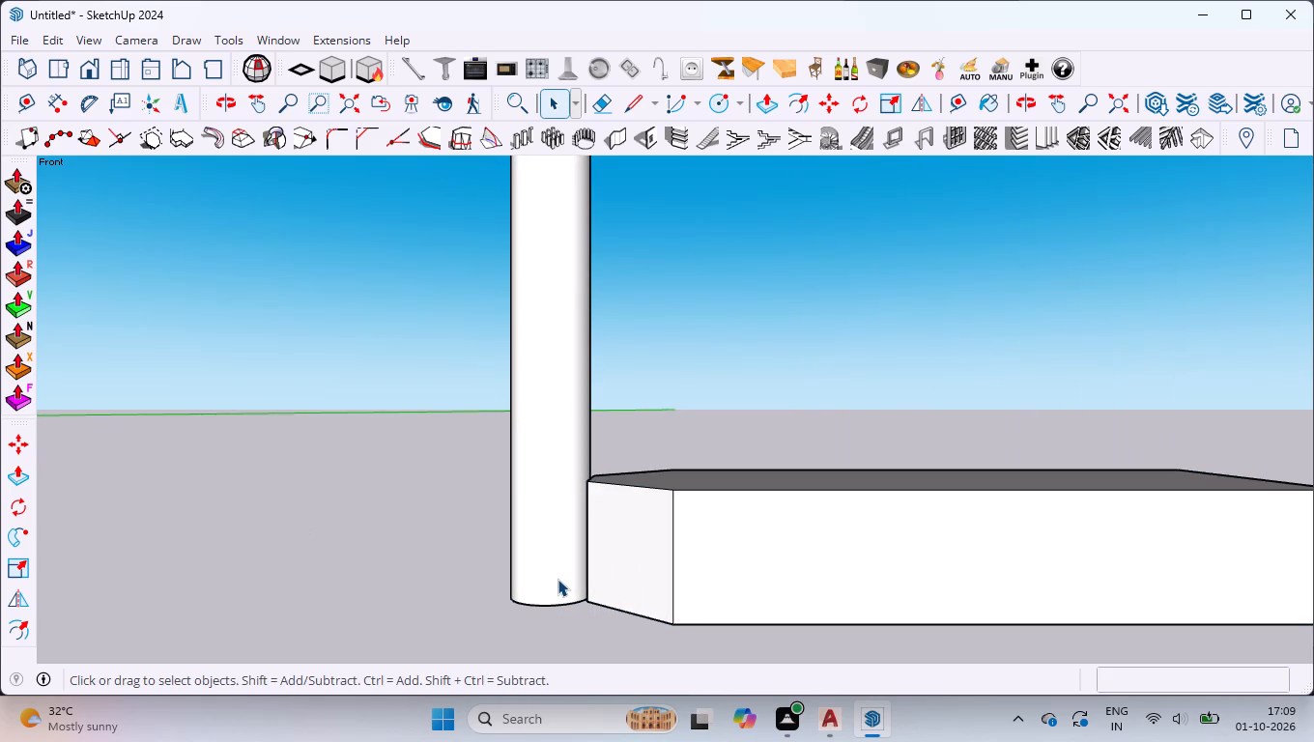
Inside the group, draw a vertical 120" line along the cylinder's surface from its base edge up to its top edge.
{"action": "double_click", "coordinate": [557, 578]}
{"action": "key", "text": "l"}
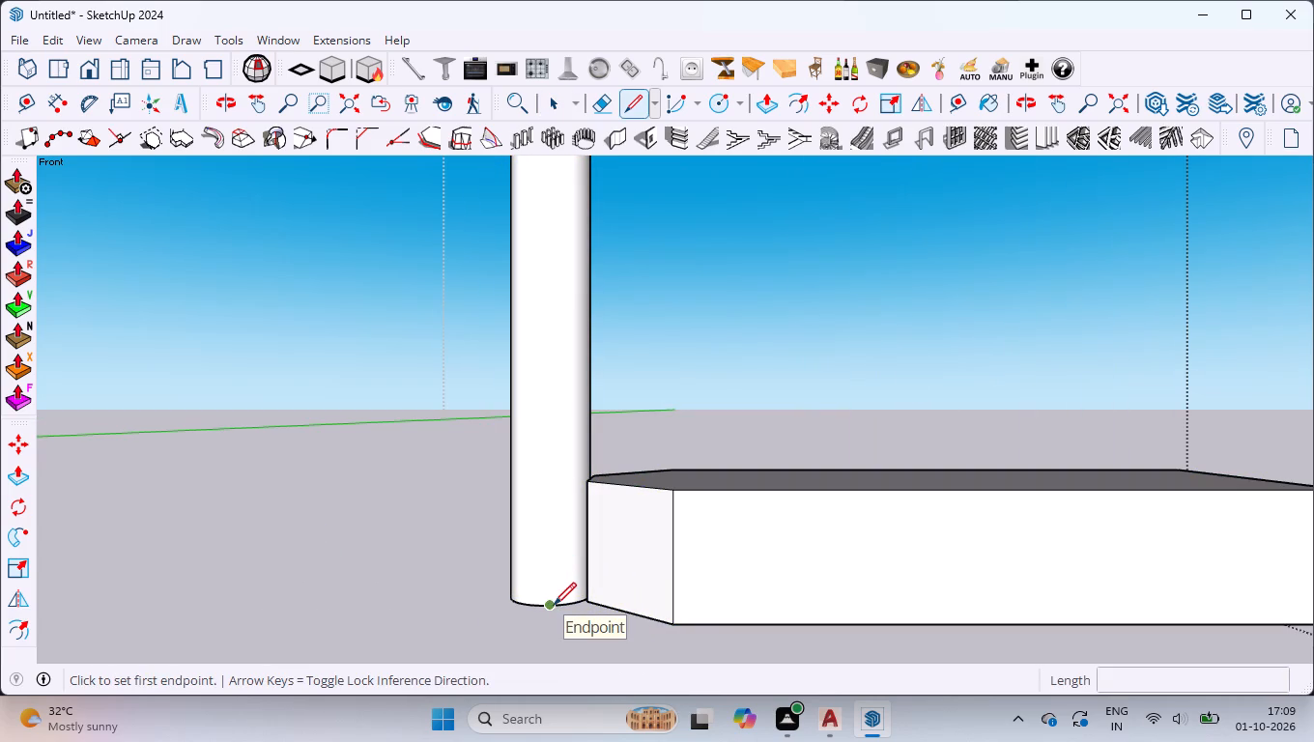
{"action": "left_click", "coordinate": [554, 605]}
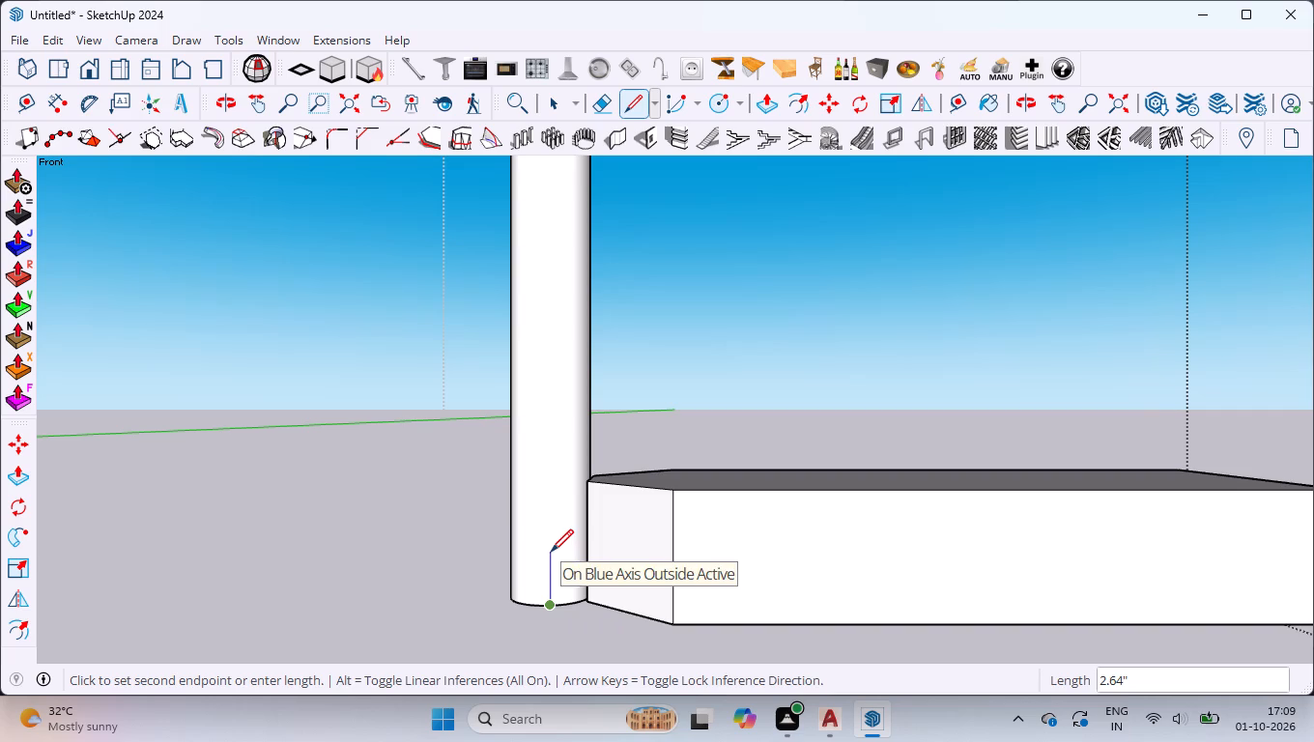
{"action": "key", "text": "Up"}
{"action": "scroll", "coordinate": [551, 551], "scroll_direction": "down", "scroll_amount": 18}
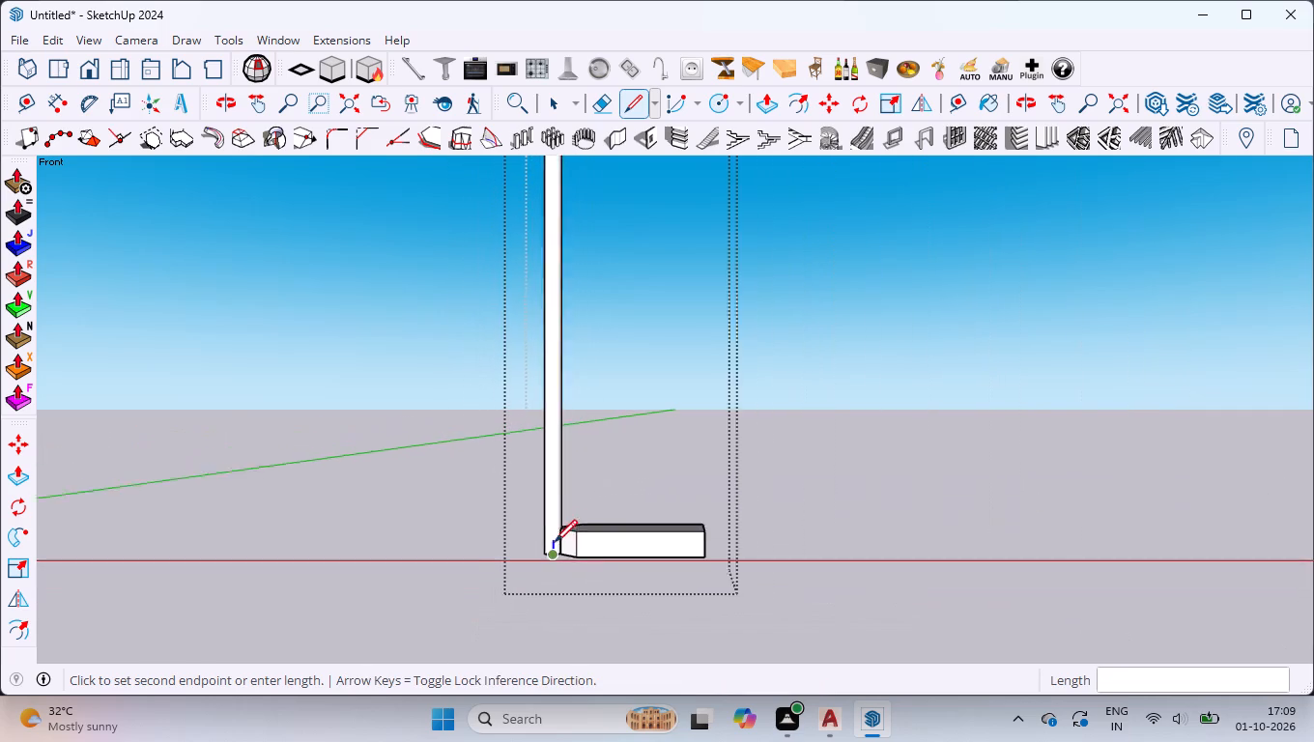
{"action": "scroll", "coordinate": [555, 542], "scroll_direction": "down", "scroll_amount": 6}
{"action": "scroll", "coordinate": [583, 273], "scroll_direction": "up", "scroll_amount": 13}
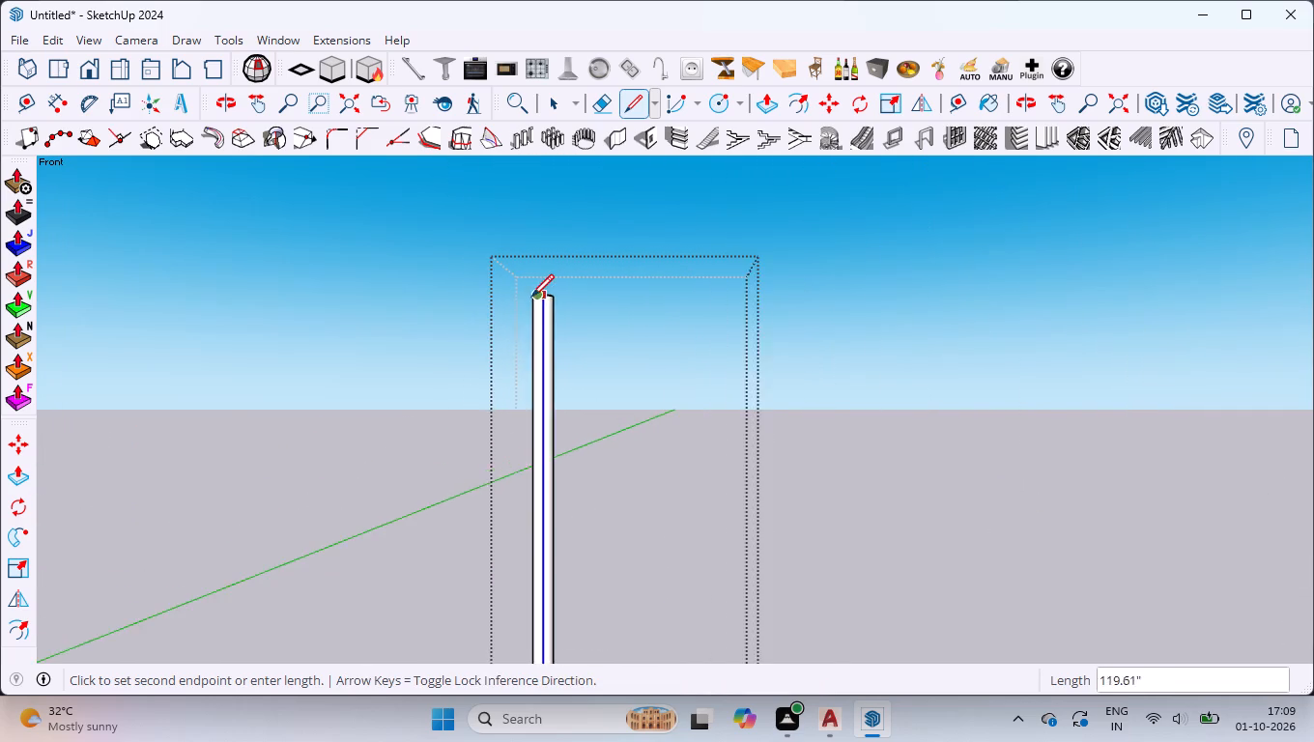
{"action": "scroll", "coordinate": [531, 297], "scroll_direction": "up", "scroll_amount": 9}
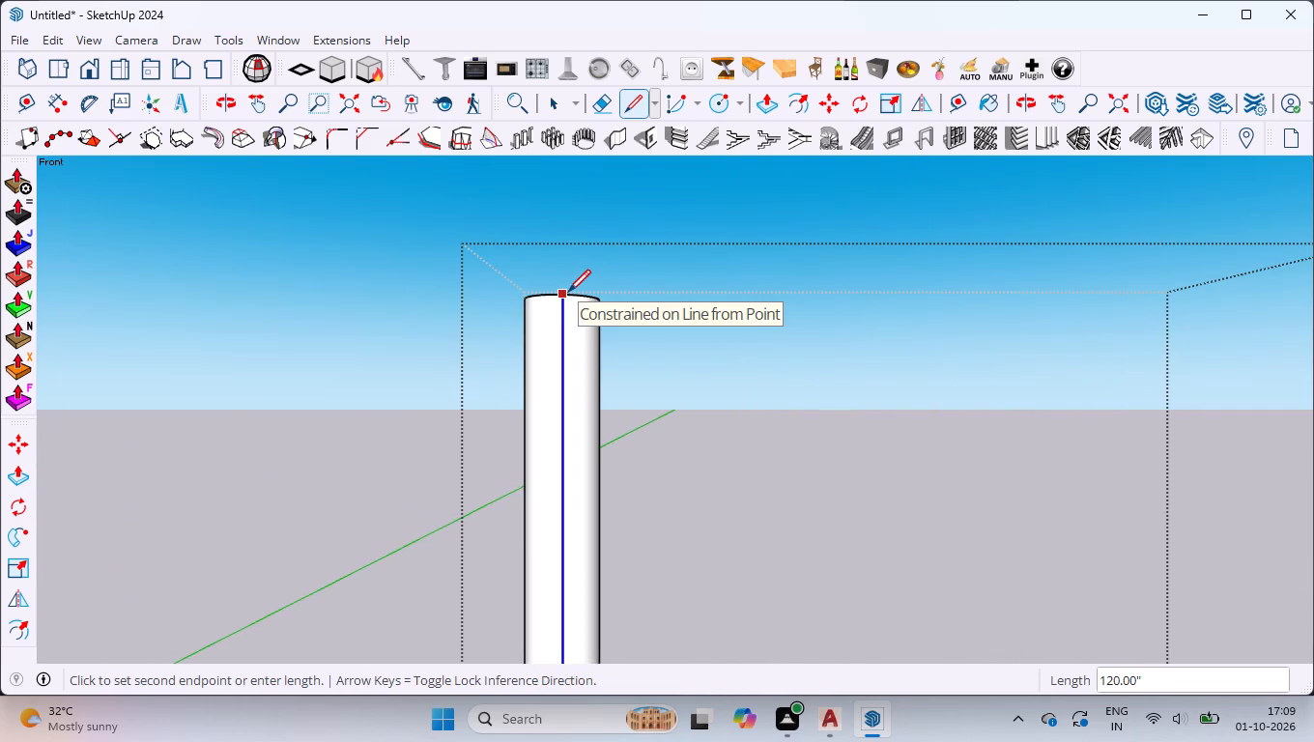
{"action": "left_click", "coordinate": [561, 296]}
{"action": "scroll", "coordinate": [565, 309], "scroll_direction": "down", "scroll_amount": 3}
{"action": "key", "text": "space"}
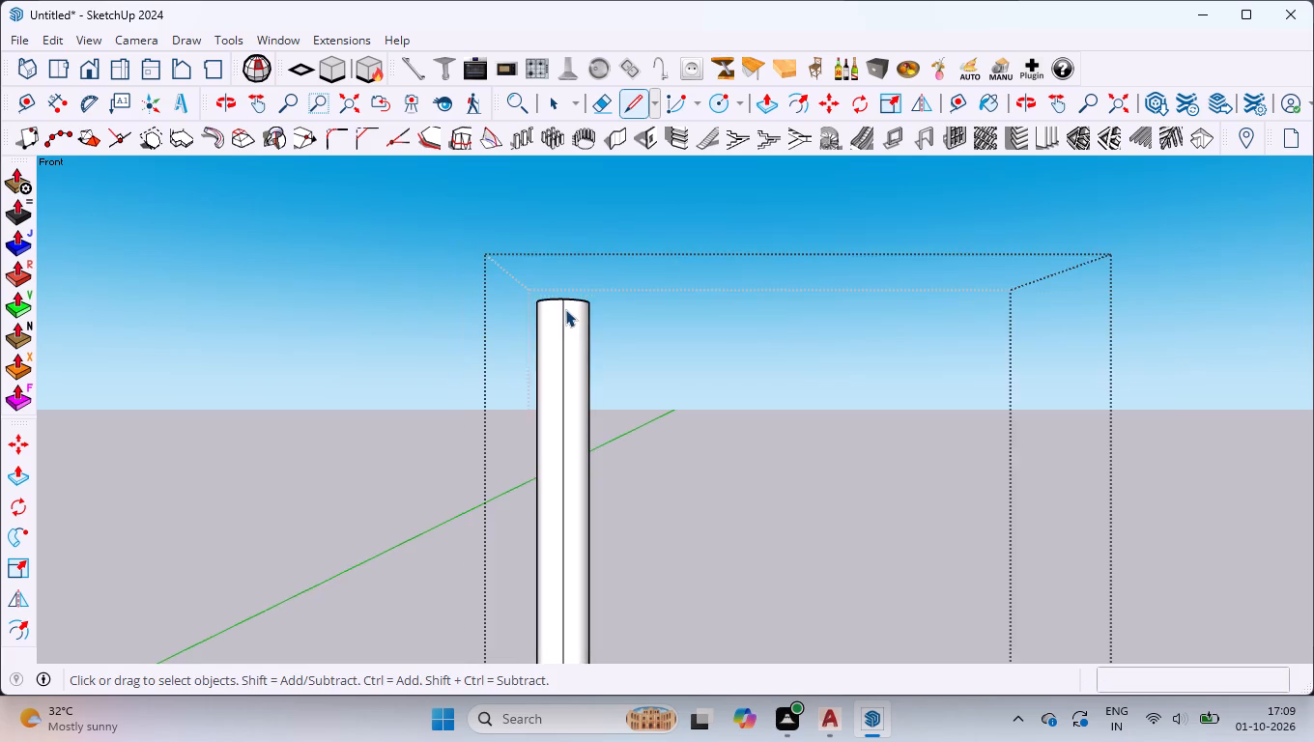
{"action": "scroll", "coordinate": [565, 309], "scroll_direction": "down", "scroll_amount": 20}
{"action": "scroll", "coordinate": [565, 309], "scroll_direction": "down", "scroll_amount": 1}
{"action": "scroll", "coordinate": [588, 574], "scroll_direction": "up", "scroll_amount": 3}
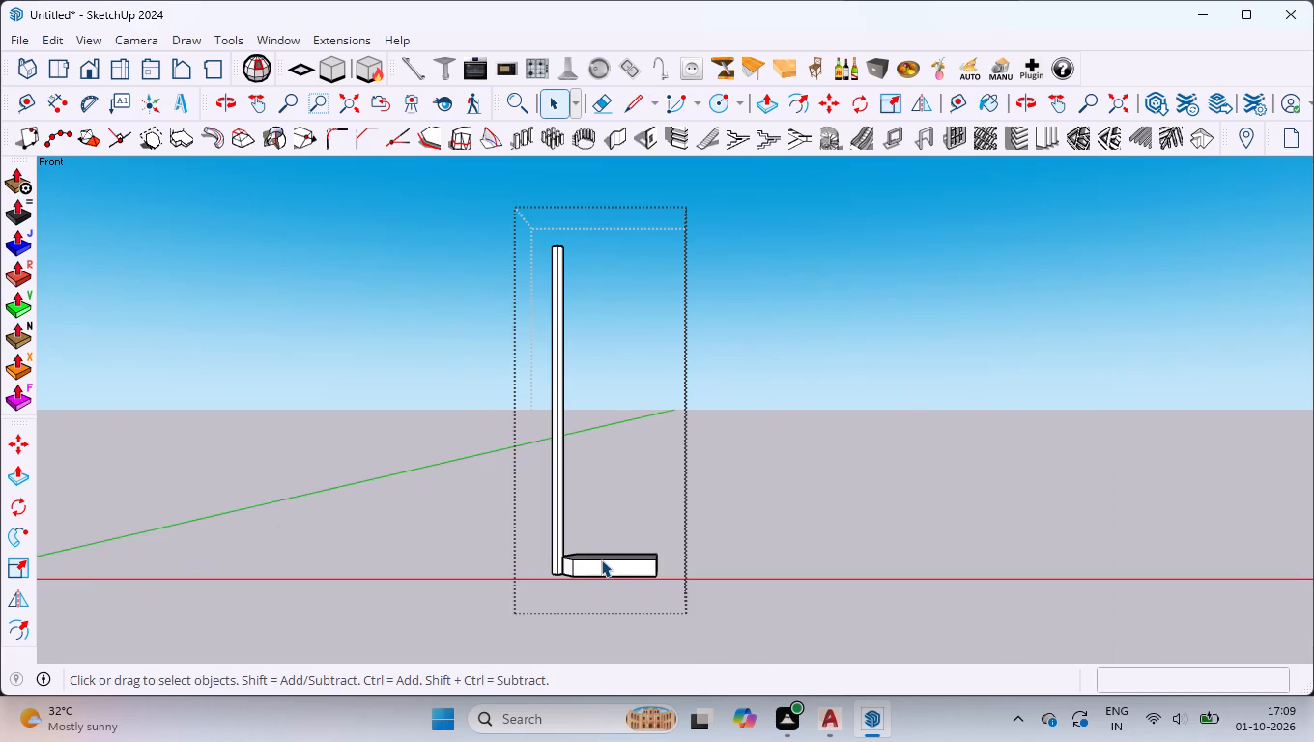
{"action": "left_click", "coordinate": [456, 251]}
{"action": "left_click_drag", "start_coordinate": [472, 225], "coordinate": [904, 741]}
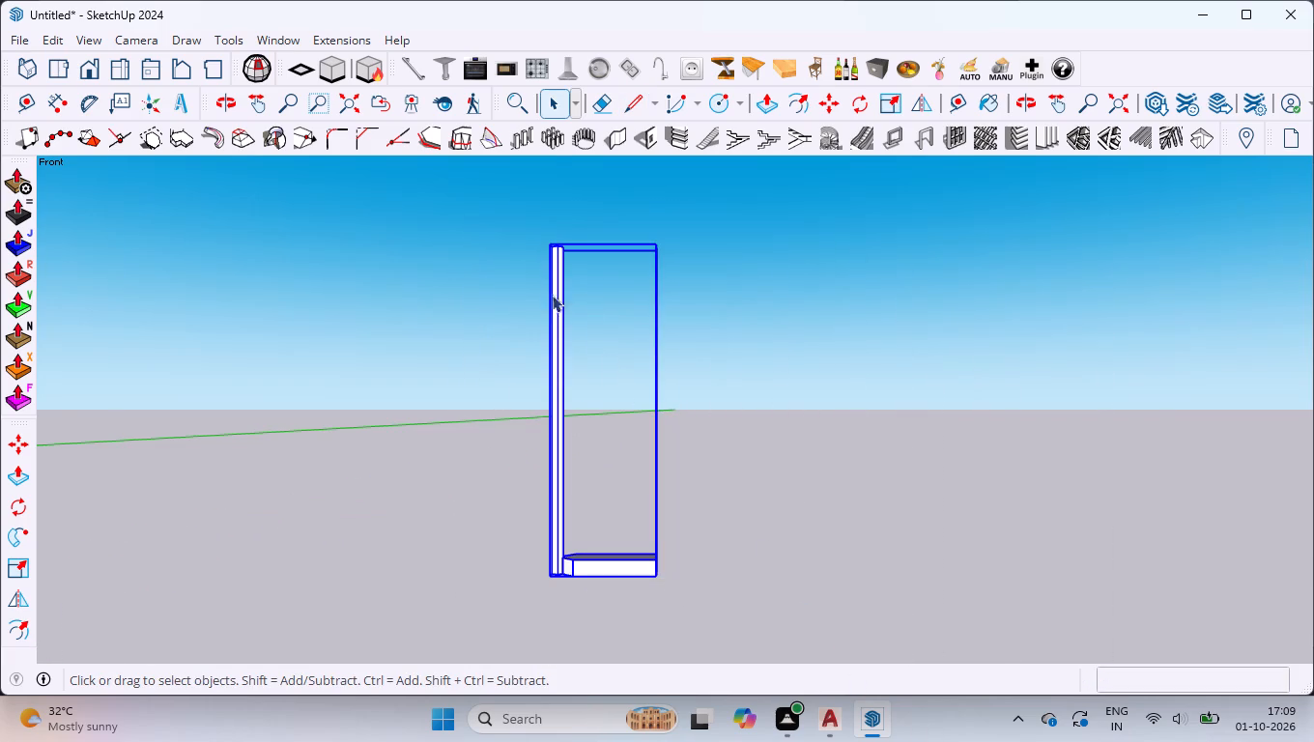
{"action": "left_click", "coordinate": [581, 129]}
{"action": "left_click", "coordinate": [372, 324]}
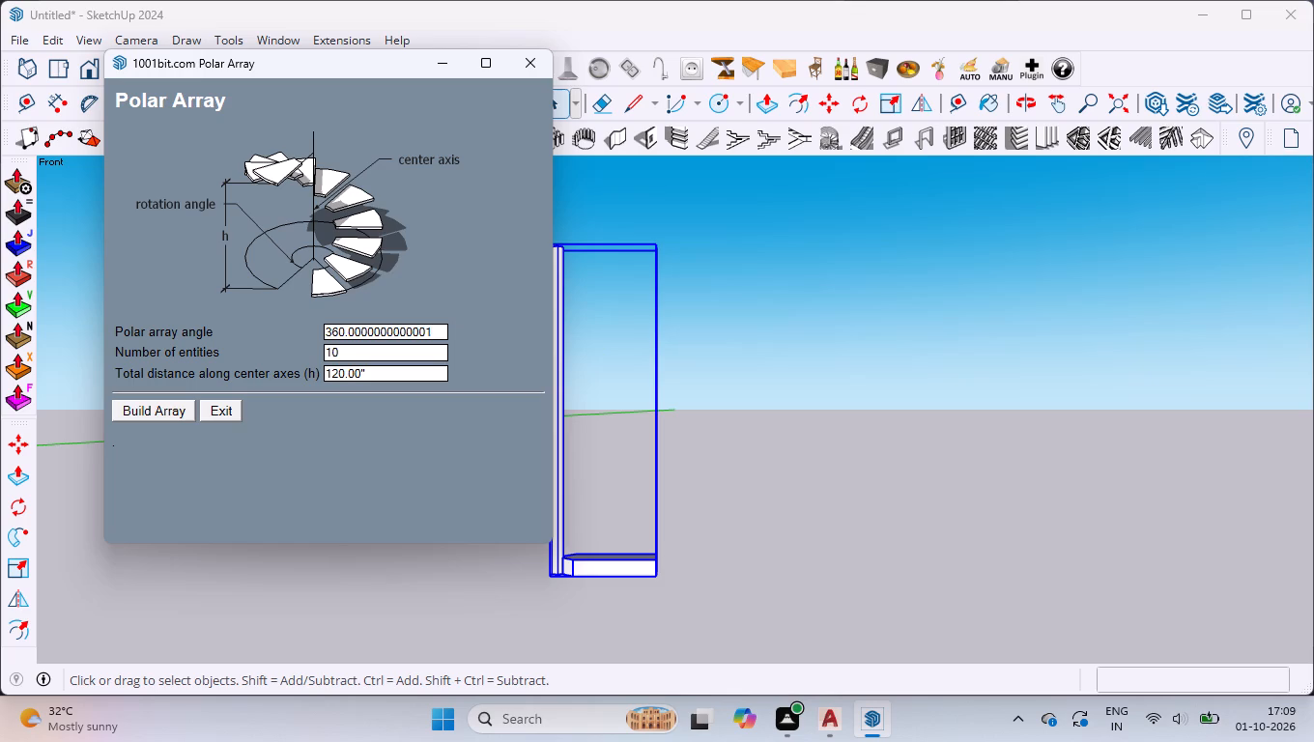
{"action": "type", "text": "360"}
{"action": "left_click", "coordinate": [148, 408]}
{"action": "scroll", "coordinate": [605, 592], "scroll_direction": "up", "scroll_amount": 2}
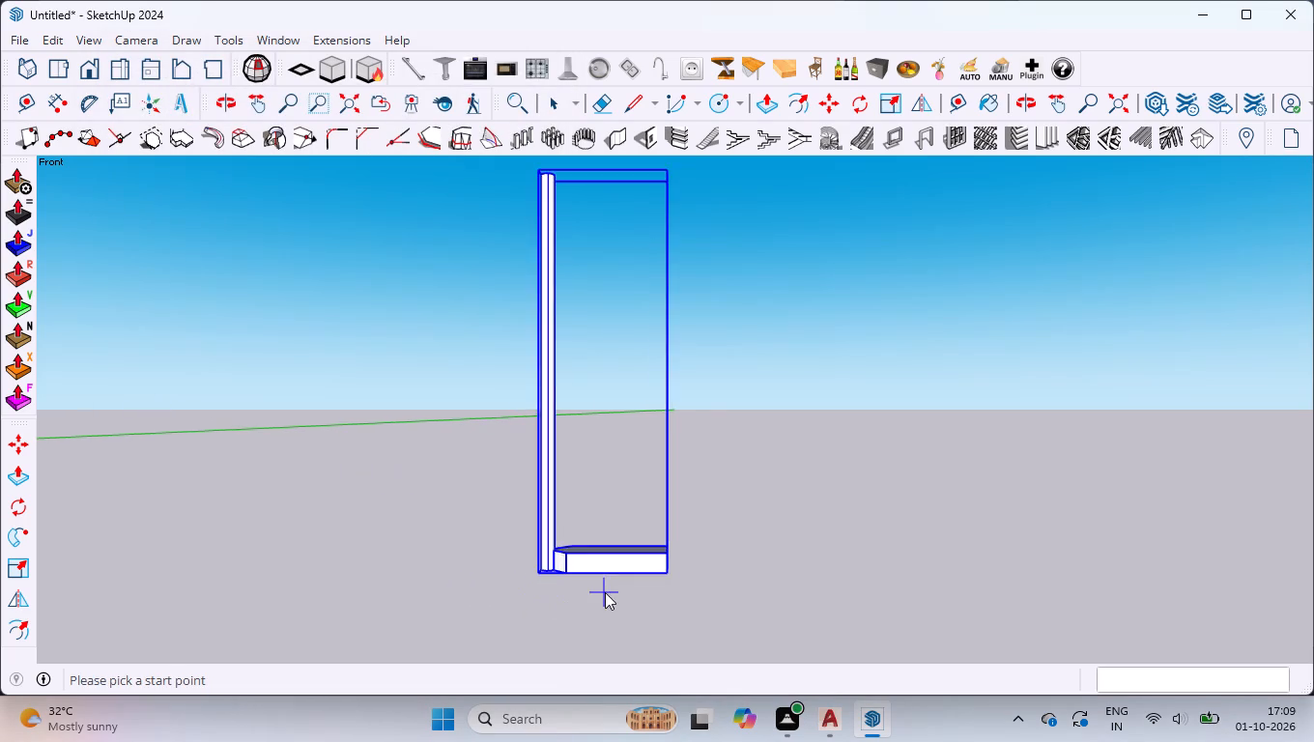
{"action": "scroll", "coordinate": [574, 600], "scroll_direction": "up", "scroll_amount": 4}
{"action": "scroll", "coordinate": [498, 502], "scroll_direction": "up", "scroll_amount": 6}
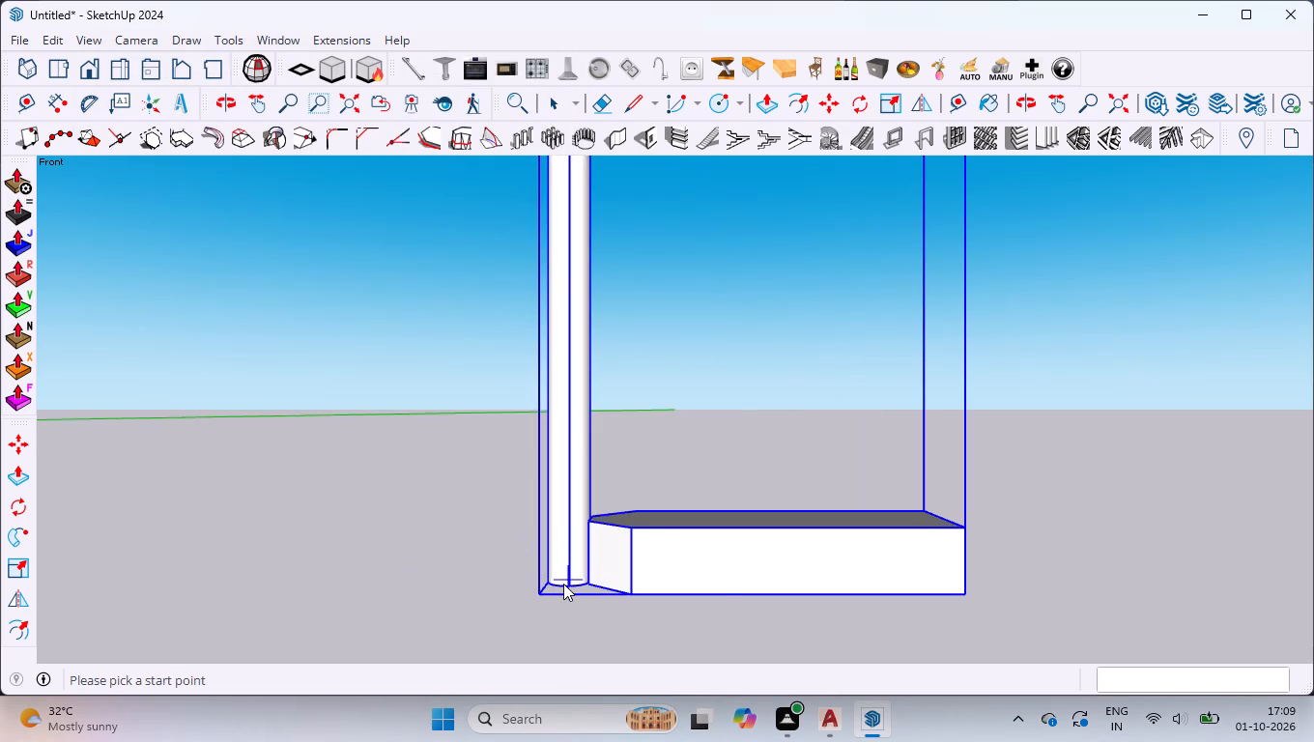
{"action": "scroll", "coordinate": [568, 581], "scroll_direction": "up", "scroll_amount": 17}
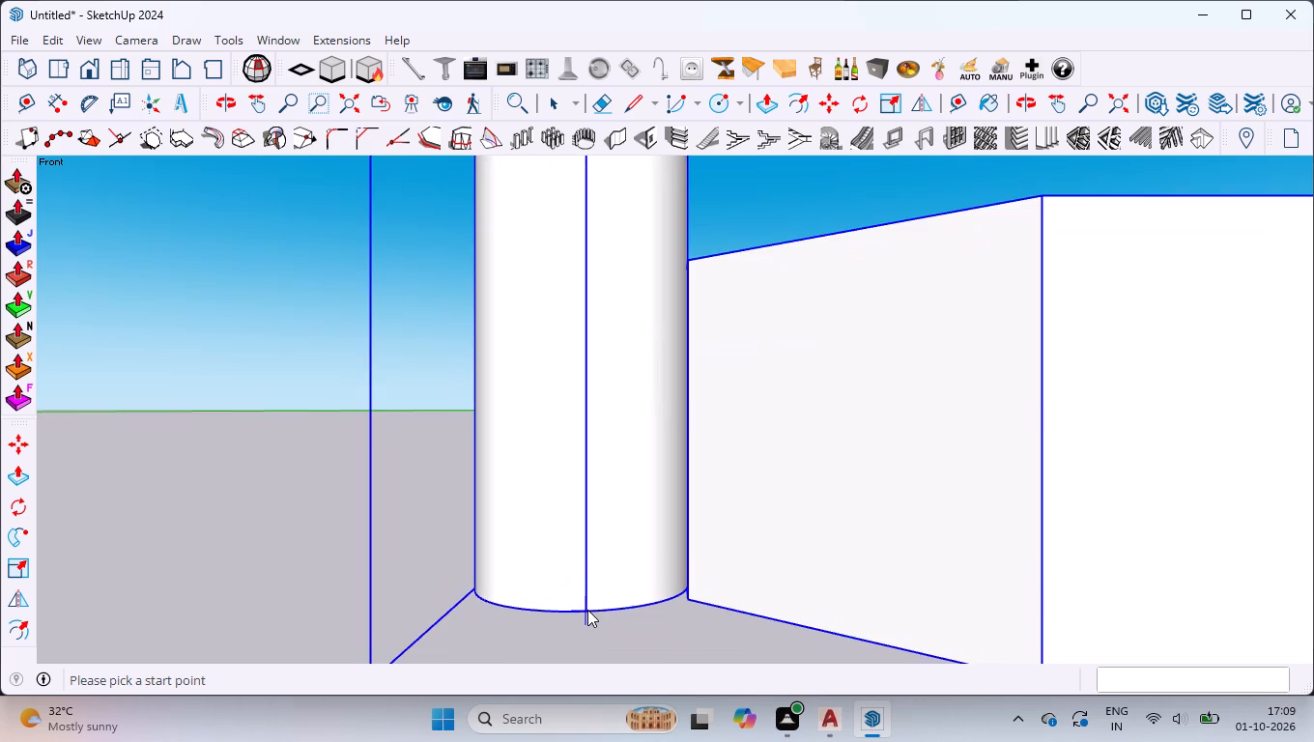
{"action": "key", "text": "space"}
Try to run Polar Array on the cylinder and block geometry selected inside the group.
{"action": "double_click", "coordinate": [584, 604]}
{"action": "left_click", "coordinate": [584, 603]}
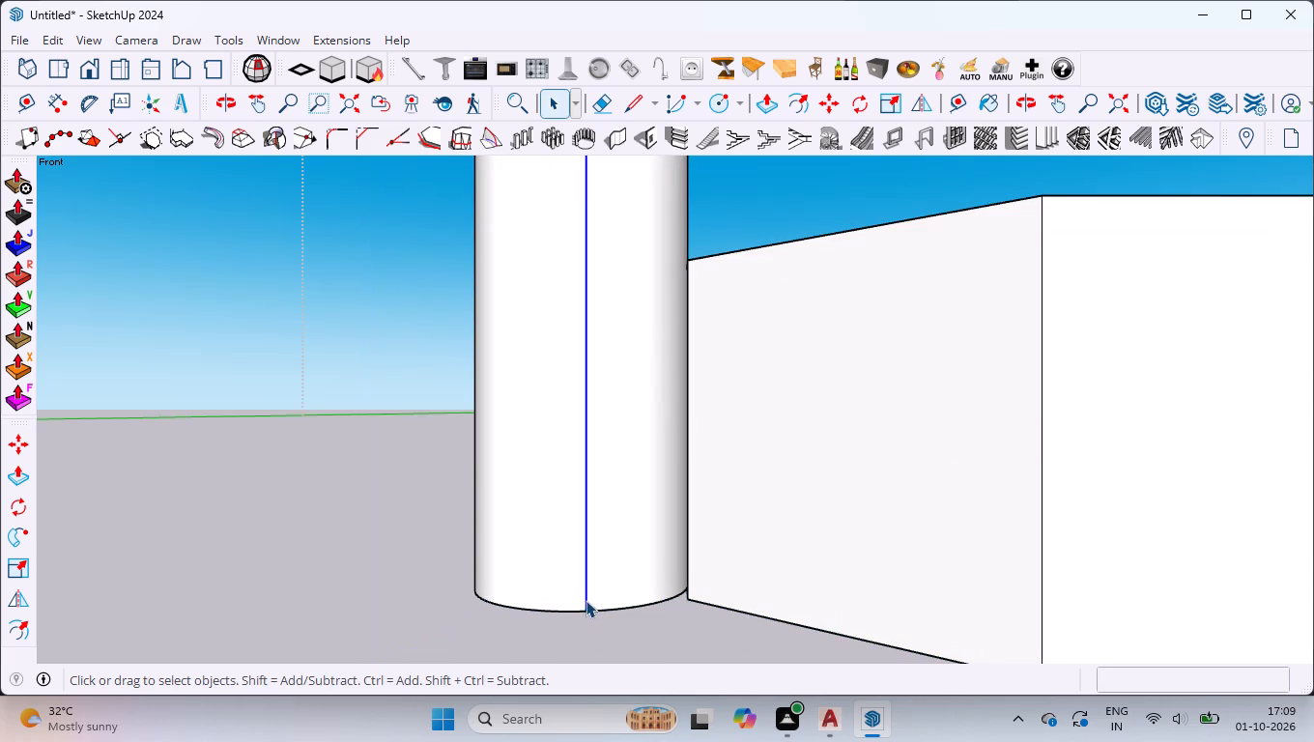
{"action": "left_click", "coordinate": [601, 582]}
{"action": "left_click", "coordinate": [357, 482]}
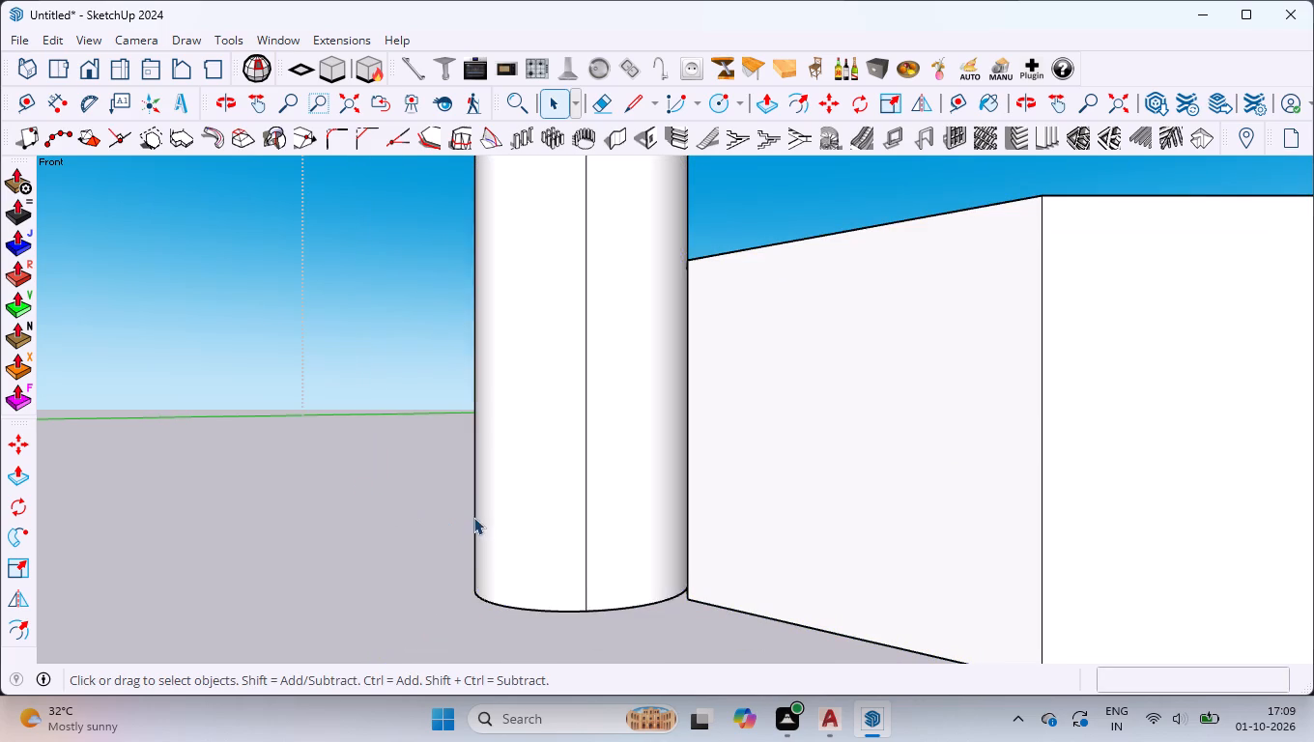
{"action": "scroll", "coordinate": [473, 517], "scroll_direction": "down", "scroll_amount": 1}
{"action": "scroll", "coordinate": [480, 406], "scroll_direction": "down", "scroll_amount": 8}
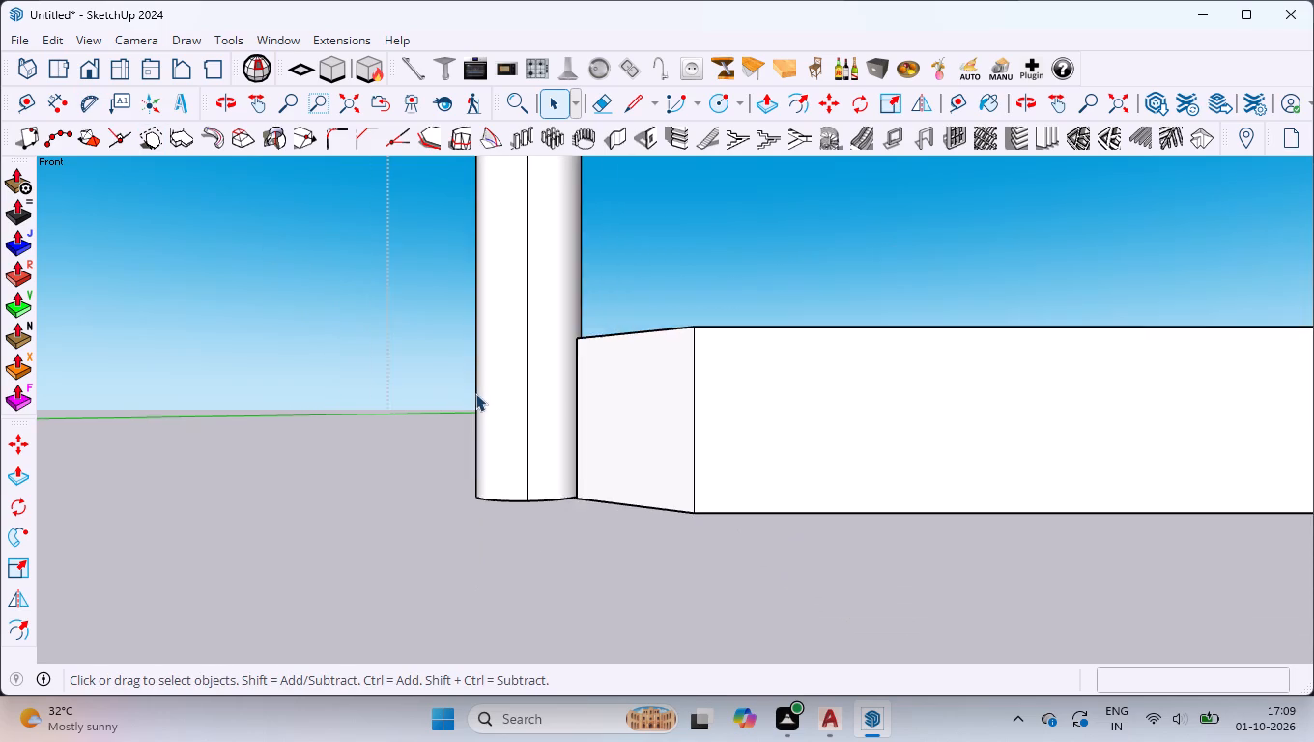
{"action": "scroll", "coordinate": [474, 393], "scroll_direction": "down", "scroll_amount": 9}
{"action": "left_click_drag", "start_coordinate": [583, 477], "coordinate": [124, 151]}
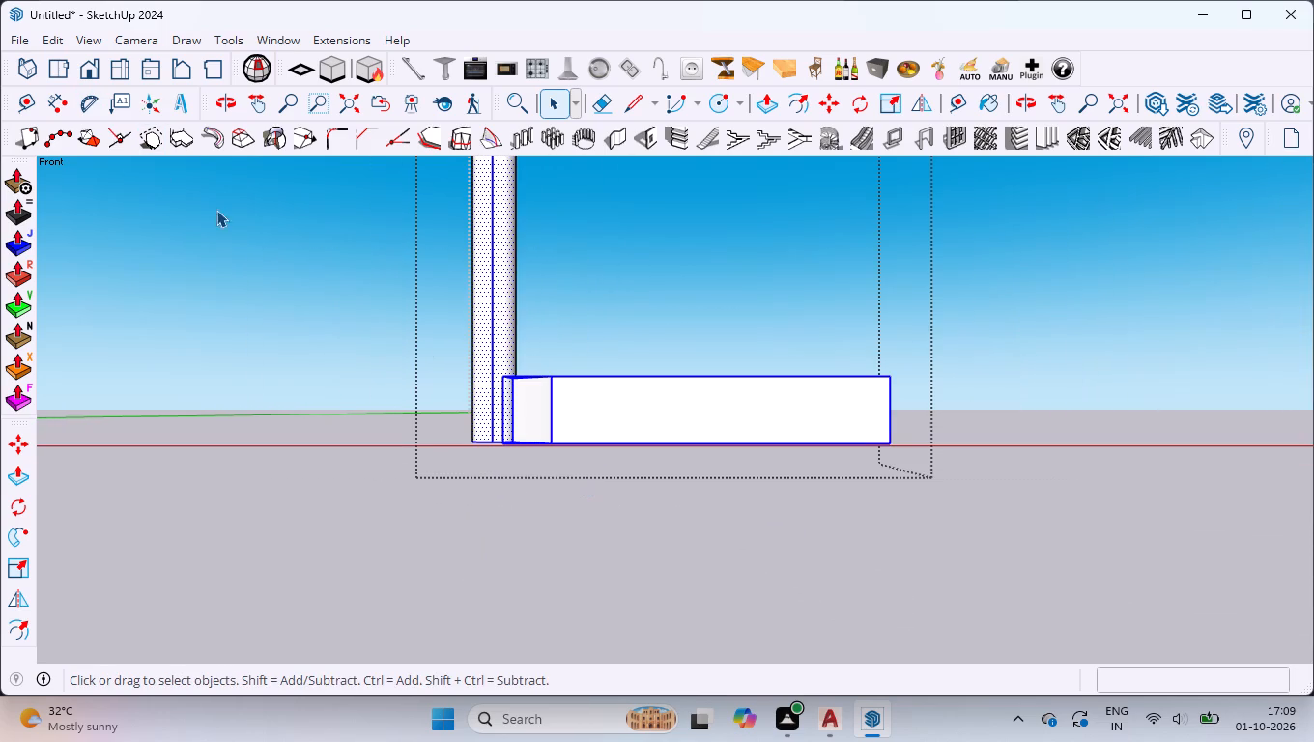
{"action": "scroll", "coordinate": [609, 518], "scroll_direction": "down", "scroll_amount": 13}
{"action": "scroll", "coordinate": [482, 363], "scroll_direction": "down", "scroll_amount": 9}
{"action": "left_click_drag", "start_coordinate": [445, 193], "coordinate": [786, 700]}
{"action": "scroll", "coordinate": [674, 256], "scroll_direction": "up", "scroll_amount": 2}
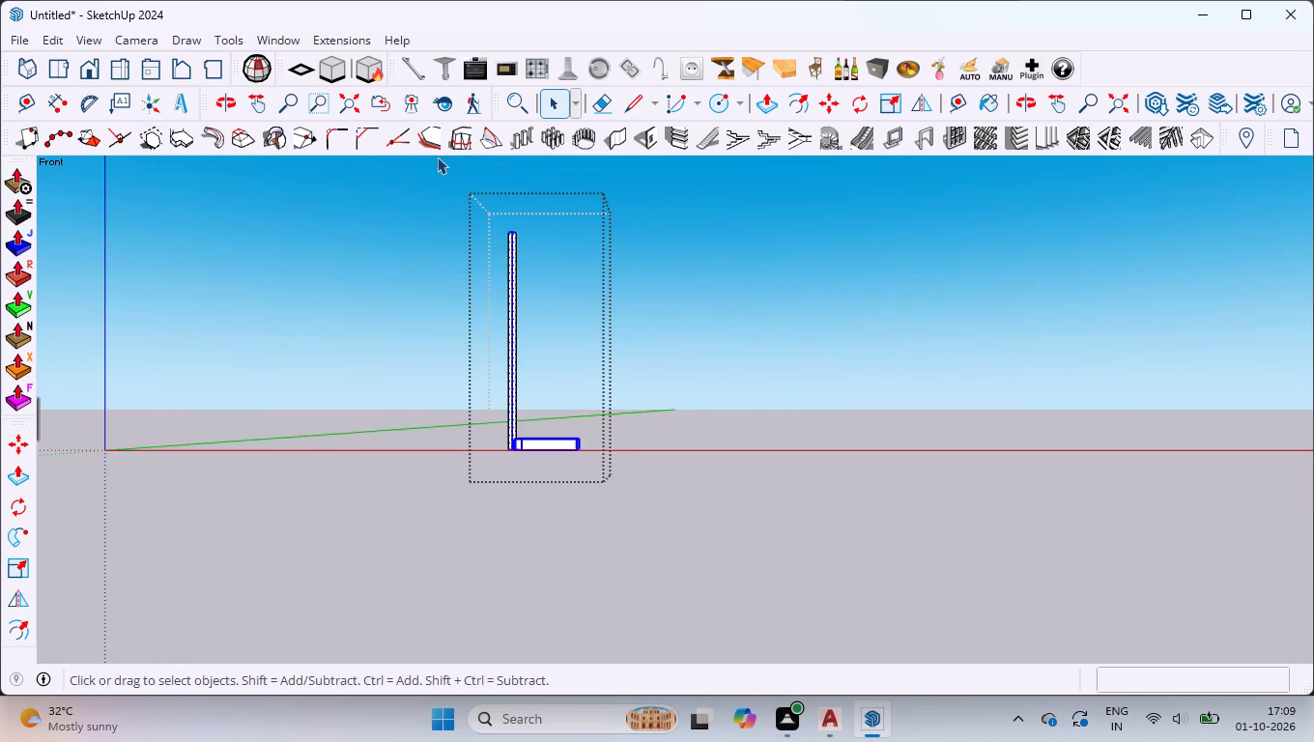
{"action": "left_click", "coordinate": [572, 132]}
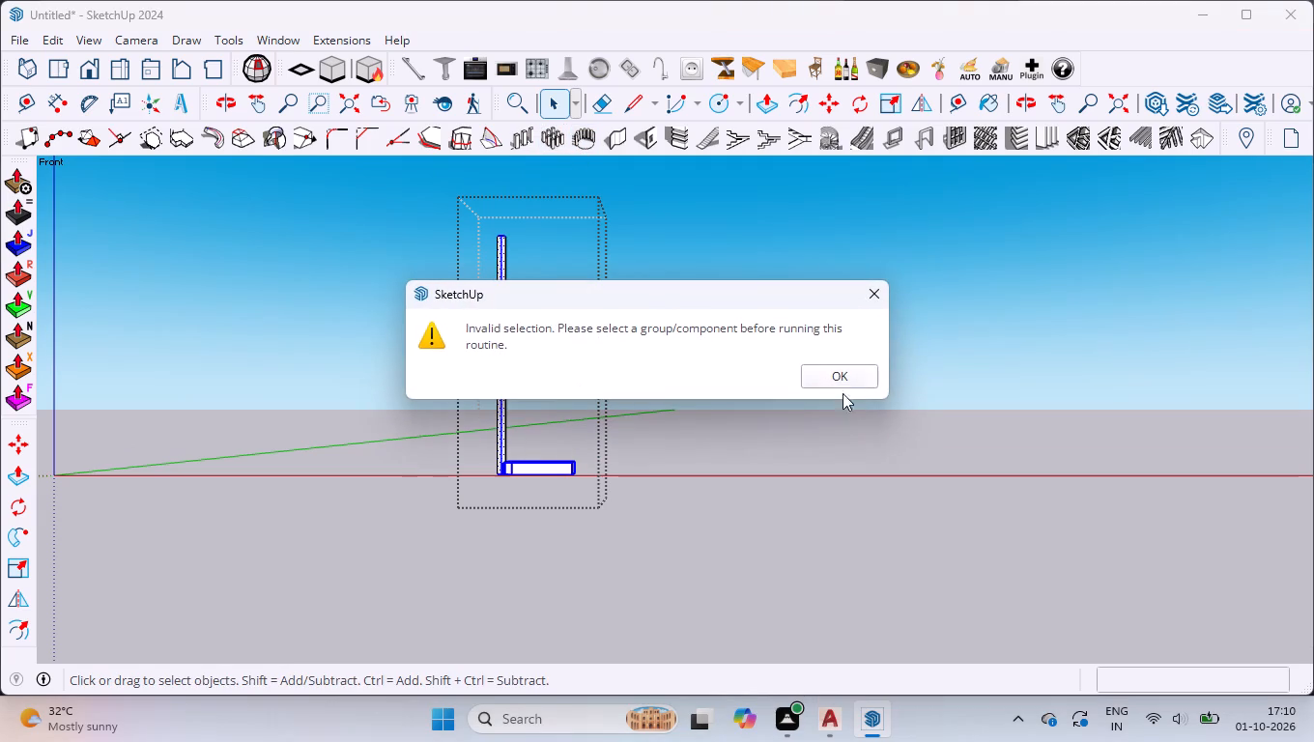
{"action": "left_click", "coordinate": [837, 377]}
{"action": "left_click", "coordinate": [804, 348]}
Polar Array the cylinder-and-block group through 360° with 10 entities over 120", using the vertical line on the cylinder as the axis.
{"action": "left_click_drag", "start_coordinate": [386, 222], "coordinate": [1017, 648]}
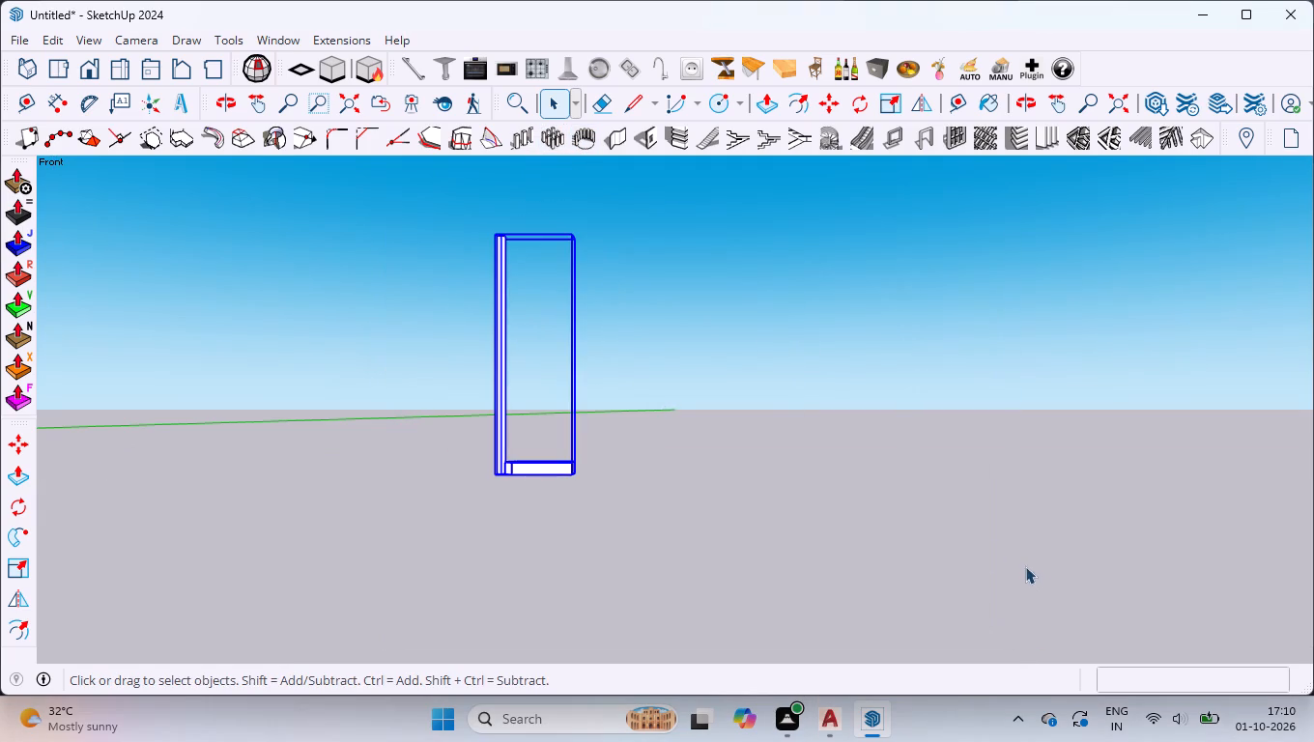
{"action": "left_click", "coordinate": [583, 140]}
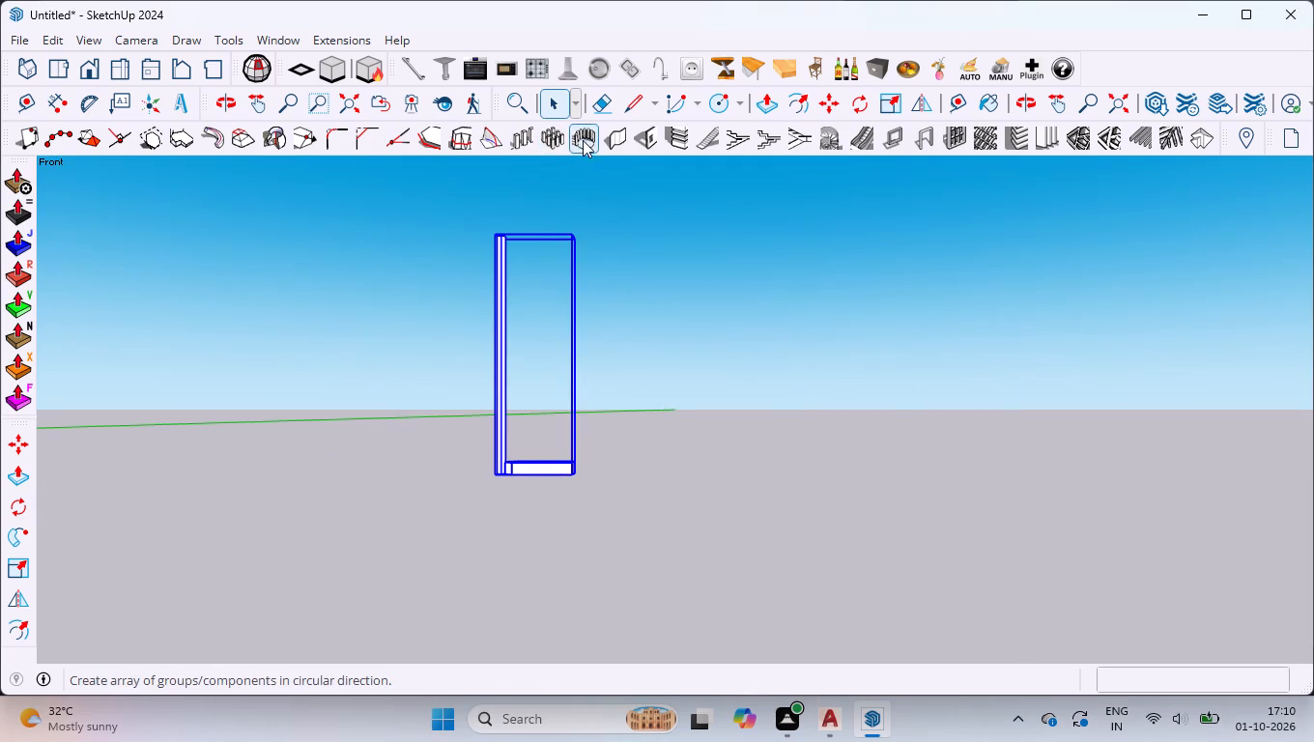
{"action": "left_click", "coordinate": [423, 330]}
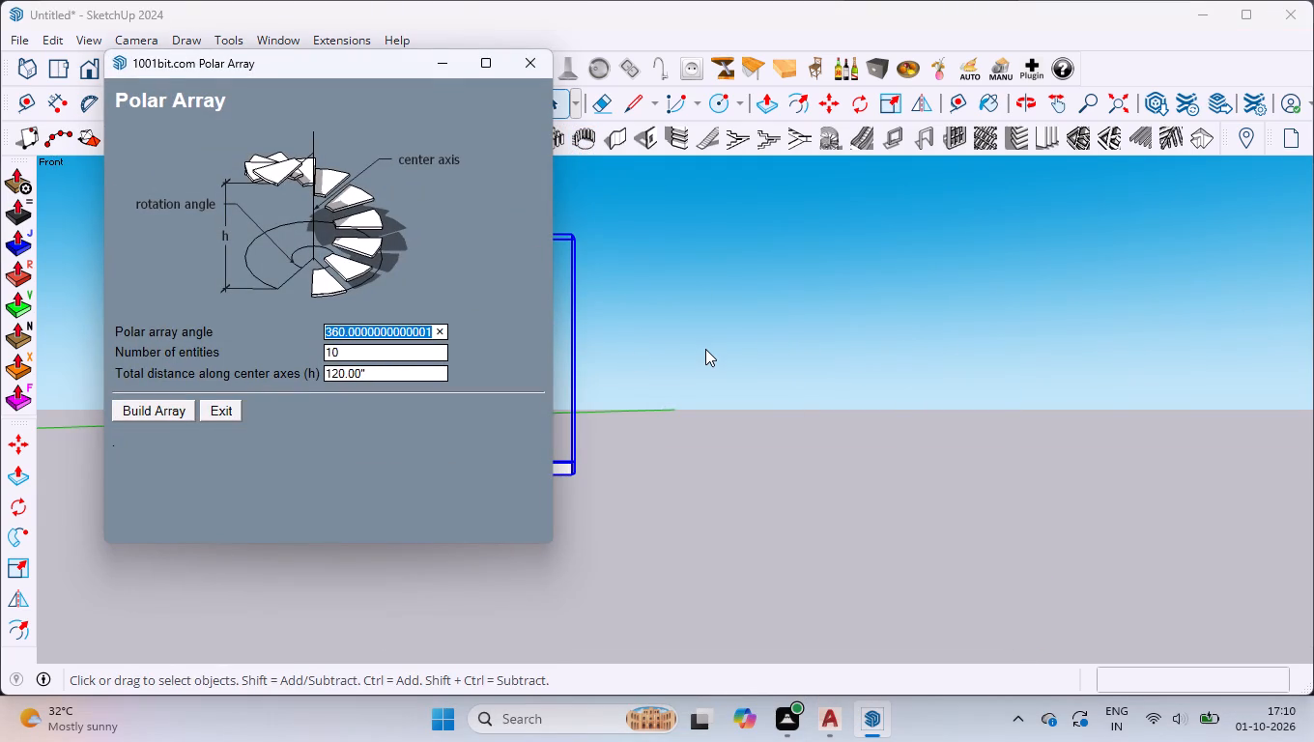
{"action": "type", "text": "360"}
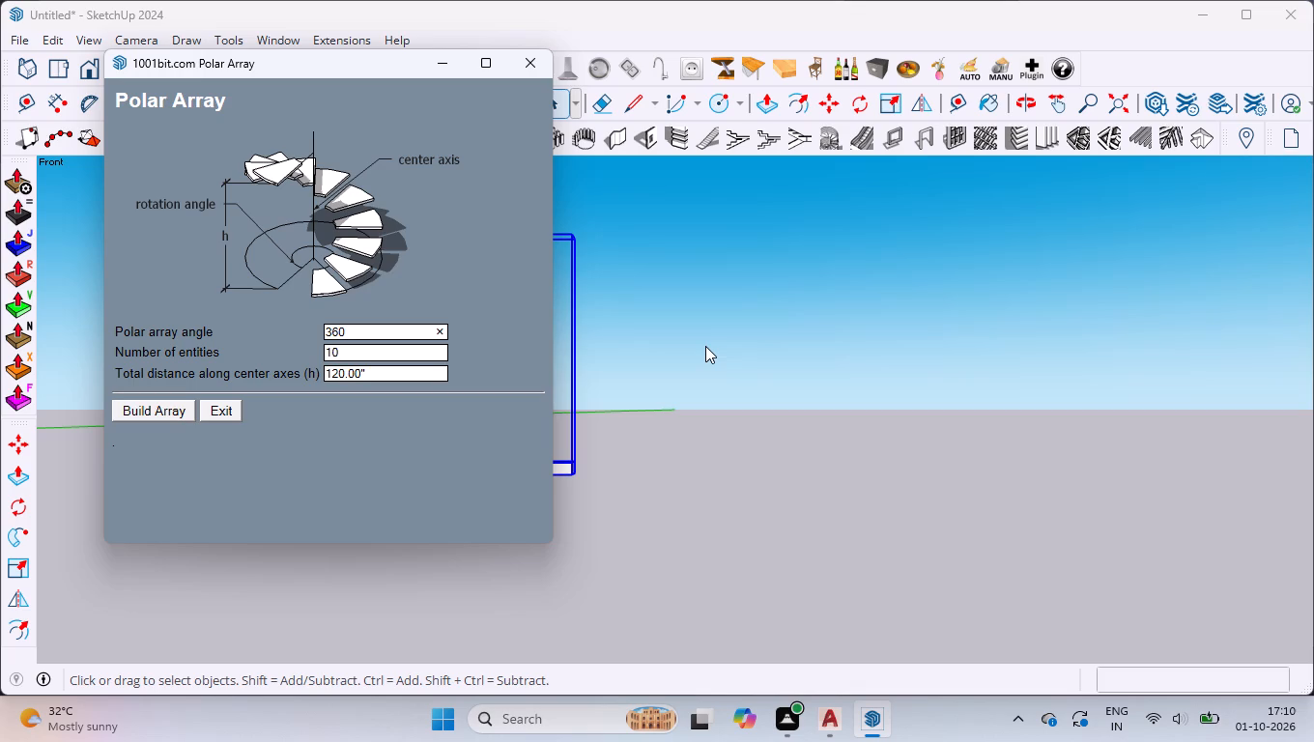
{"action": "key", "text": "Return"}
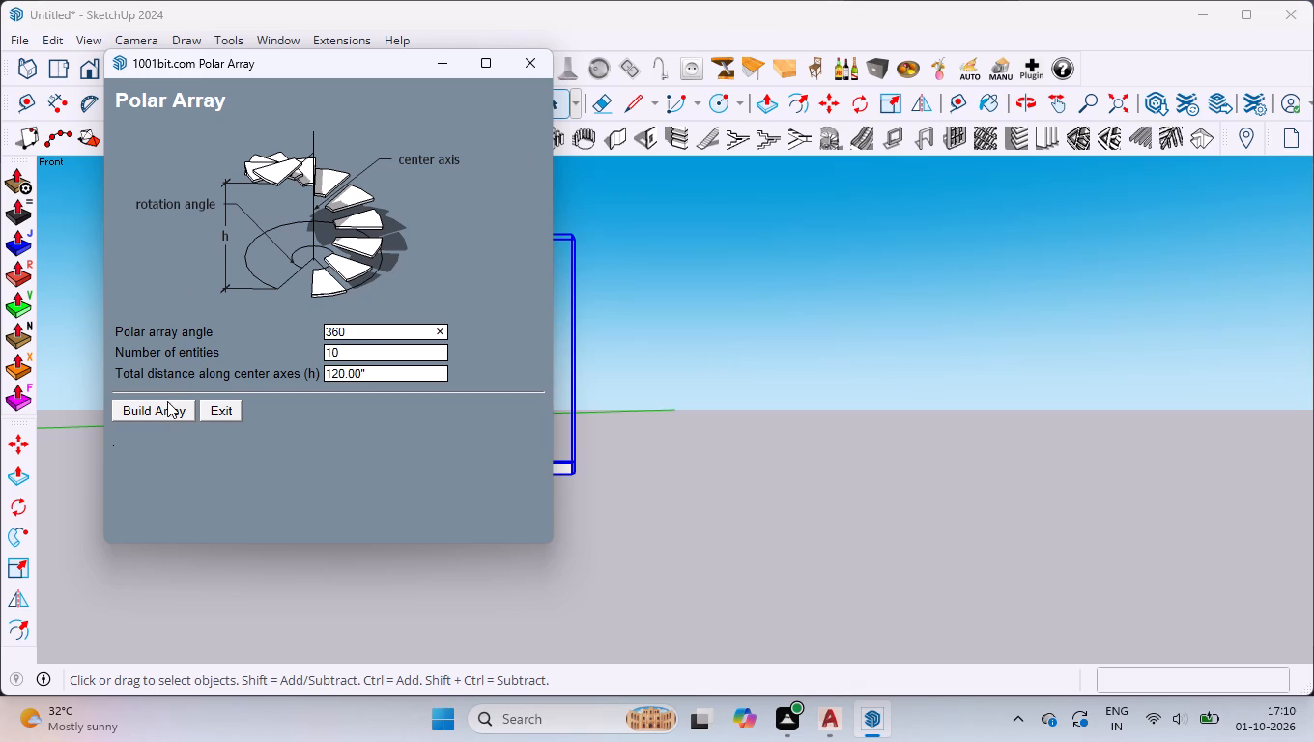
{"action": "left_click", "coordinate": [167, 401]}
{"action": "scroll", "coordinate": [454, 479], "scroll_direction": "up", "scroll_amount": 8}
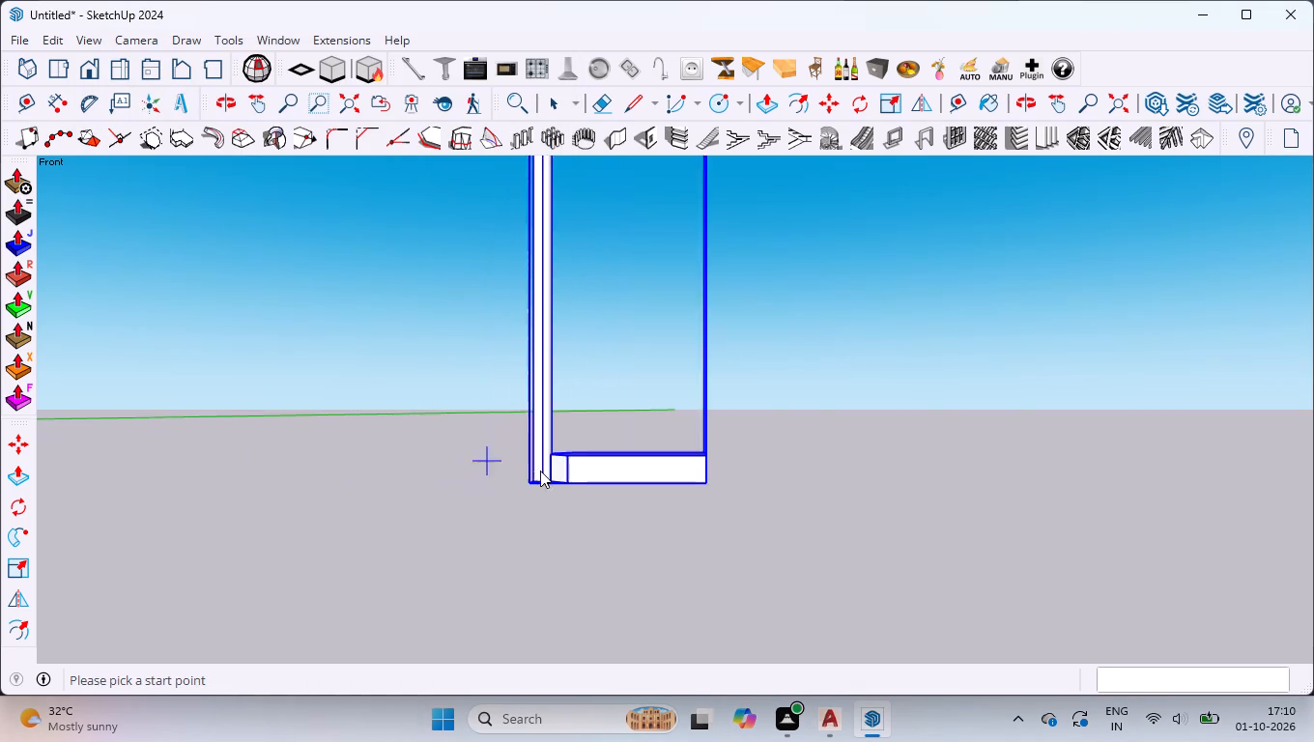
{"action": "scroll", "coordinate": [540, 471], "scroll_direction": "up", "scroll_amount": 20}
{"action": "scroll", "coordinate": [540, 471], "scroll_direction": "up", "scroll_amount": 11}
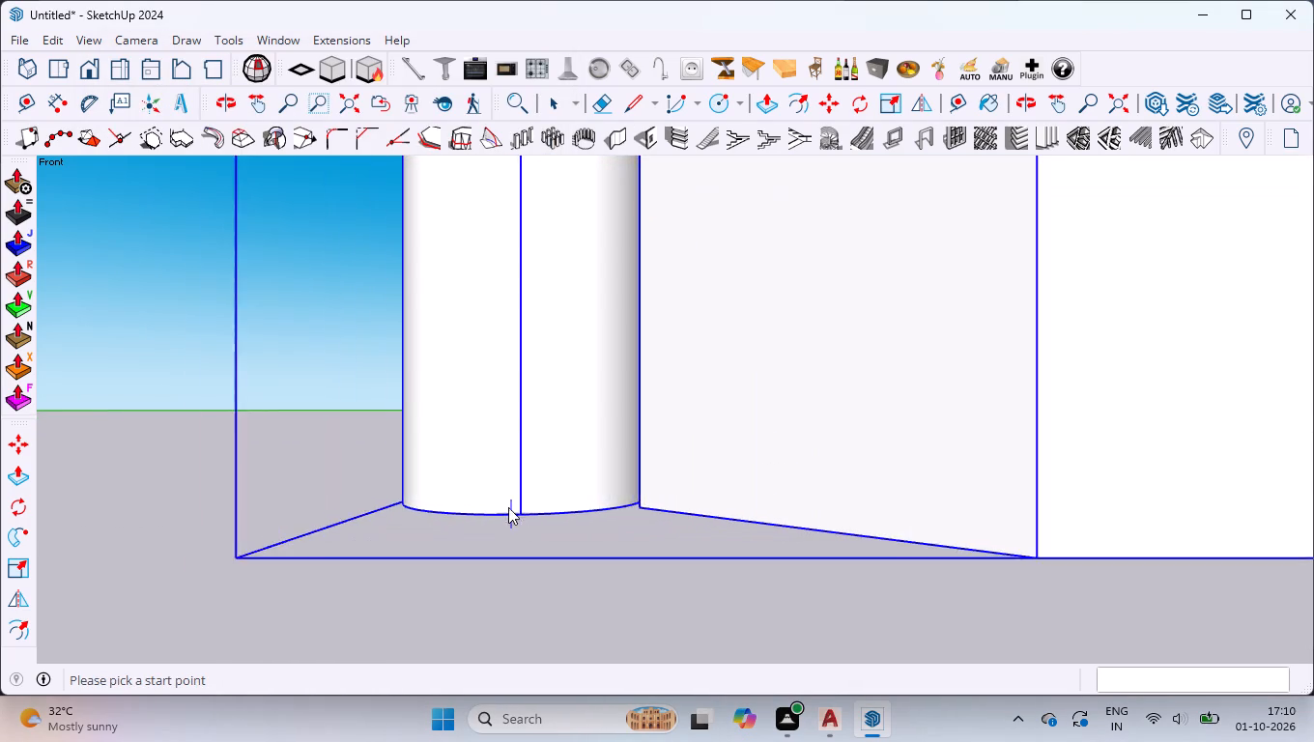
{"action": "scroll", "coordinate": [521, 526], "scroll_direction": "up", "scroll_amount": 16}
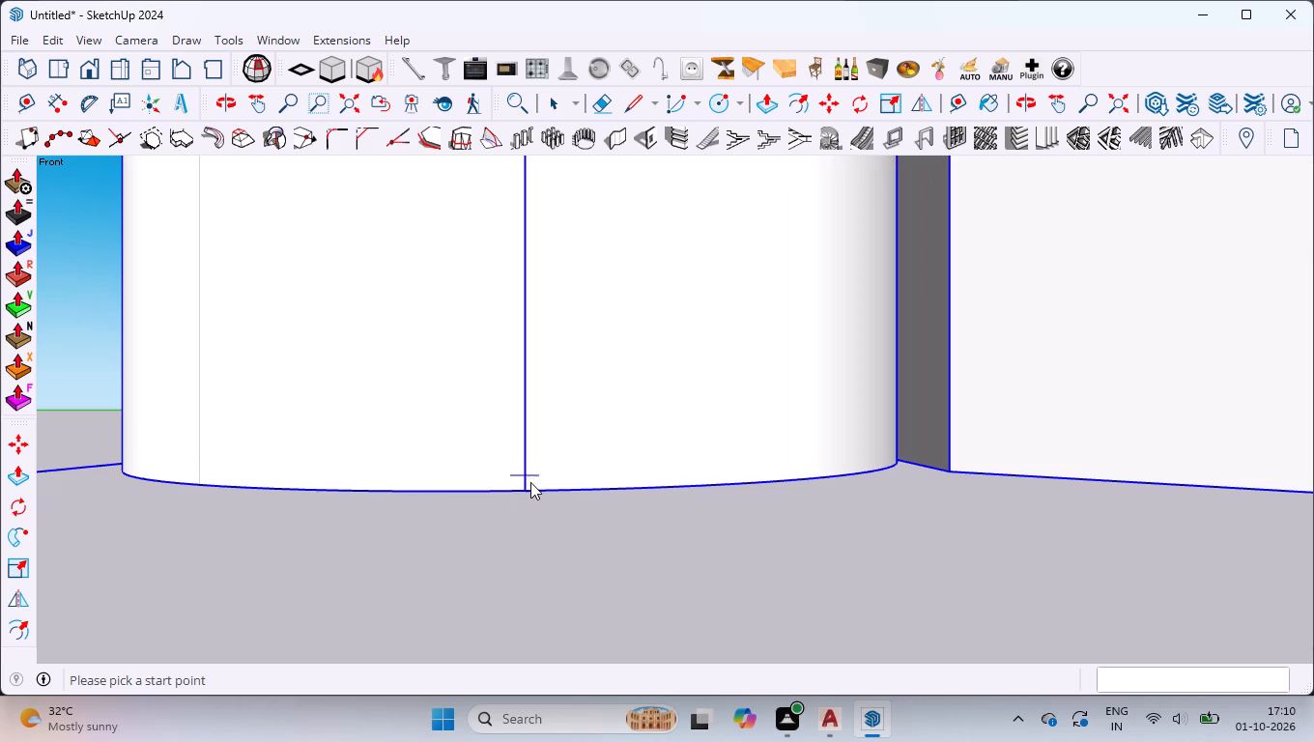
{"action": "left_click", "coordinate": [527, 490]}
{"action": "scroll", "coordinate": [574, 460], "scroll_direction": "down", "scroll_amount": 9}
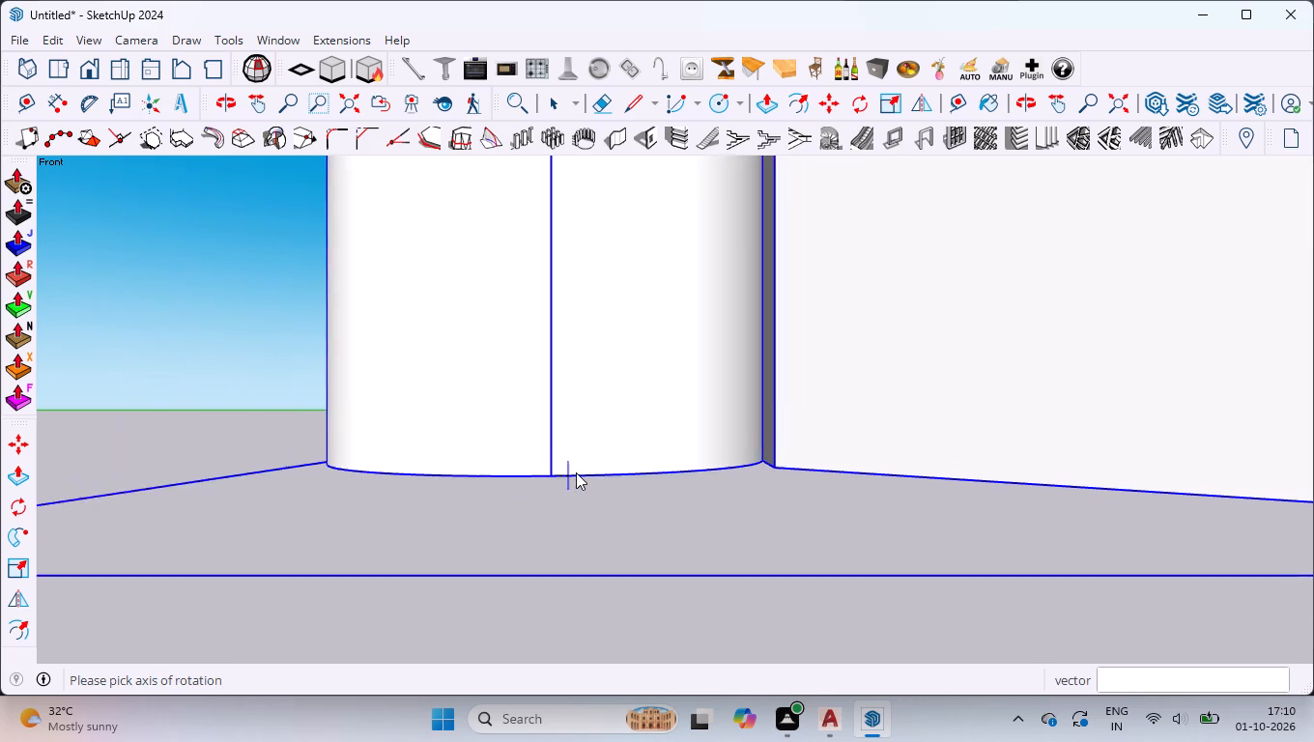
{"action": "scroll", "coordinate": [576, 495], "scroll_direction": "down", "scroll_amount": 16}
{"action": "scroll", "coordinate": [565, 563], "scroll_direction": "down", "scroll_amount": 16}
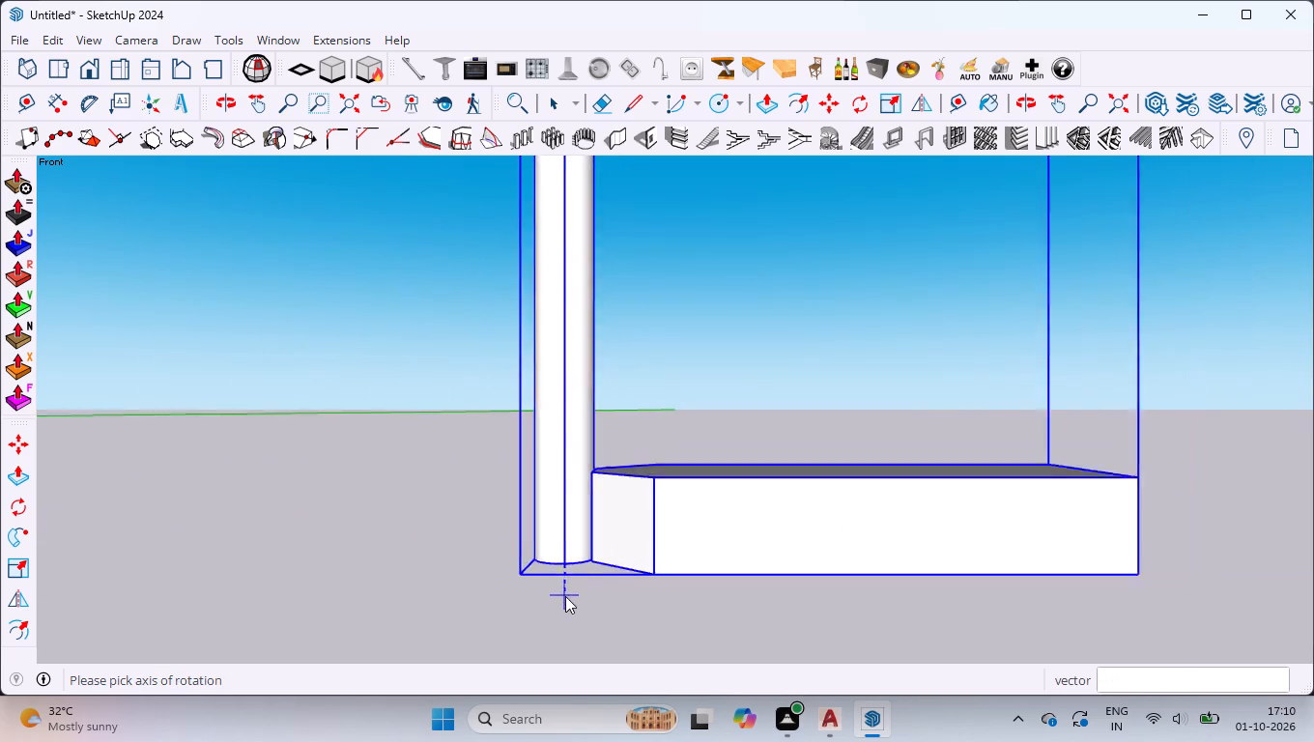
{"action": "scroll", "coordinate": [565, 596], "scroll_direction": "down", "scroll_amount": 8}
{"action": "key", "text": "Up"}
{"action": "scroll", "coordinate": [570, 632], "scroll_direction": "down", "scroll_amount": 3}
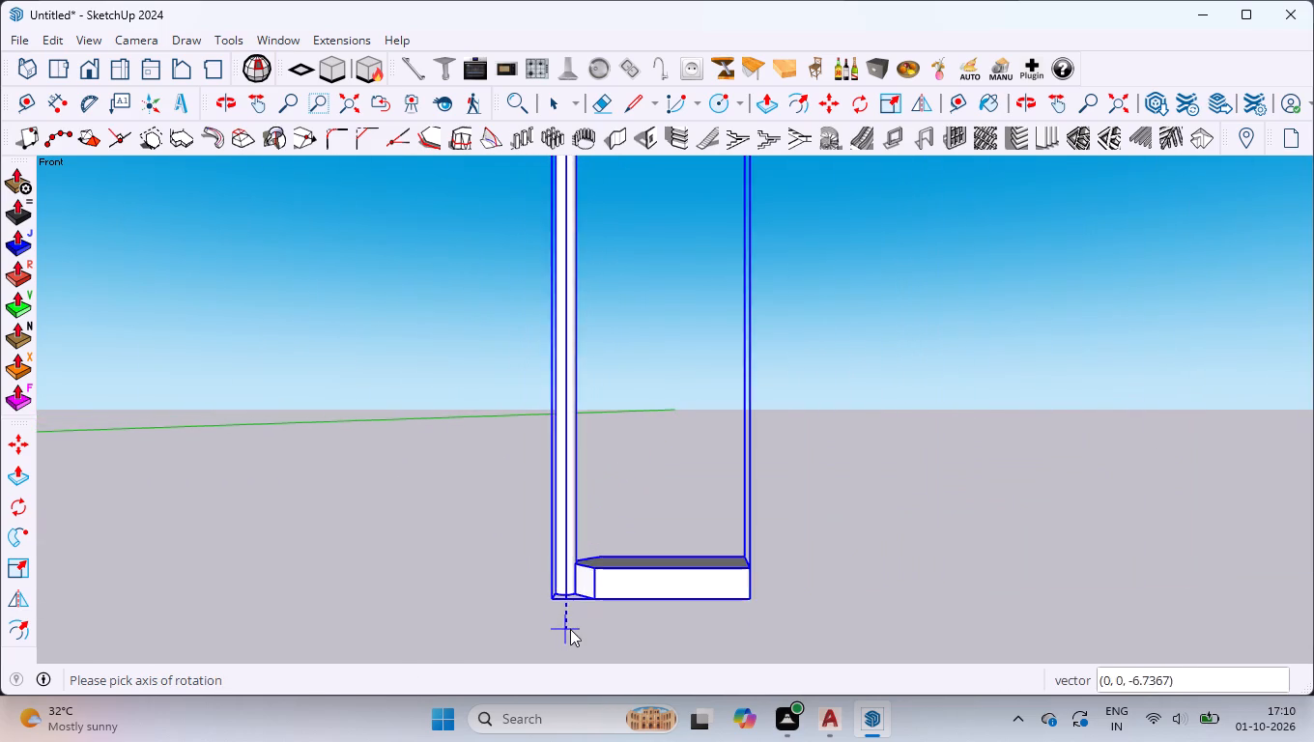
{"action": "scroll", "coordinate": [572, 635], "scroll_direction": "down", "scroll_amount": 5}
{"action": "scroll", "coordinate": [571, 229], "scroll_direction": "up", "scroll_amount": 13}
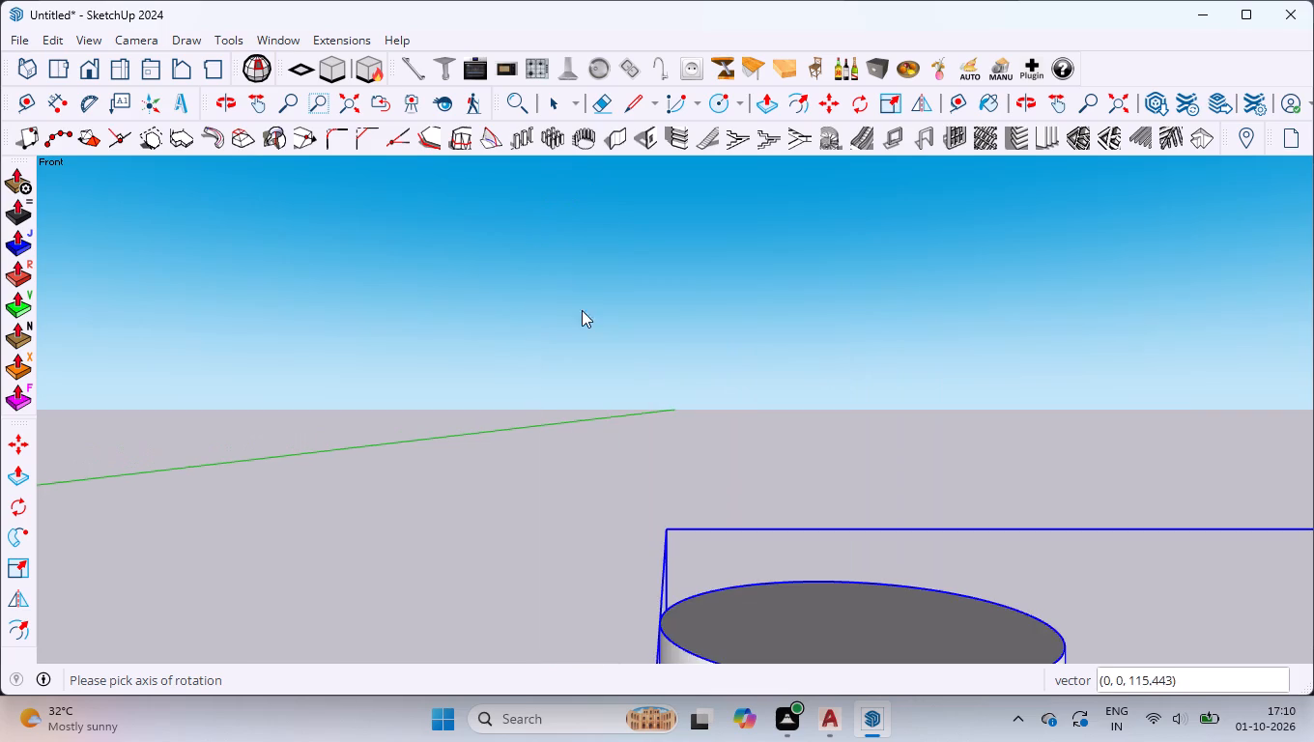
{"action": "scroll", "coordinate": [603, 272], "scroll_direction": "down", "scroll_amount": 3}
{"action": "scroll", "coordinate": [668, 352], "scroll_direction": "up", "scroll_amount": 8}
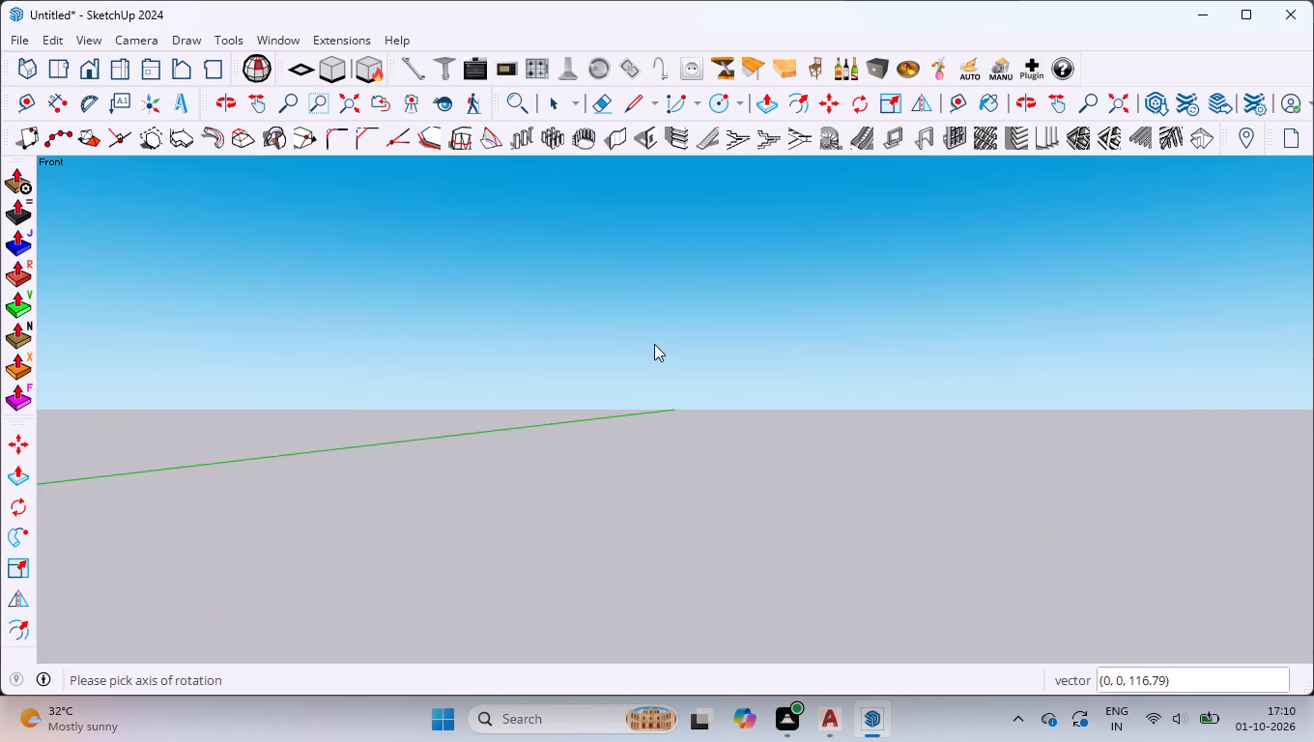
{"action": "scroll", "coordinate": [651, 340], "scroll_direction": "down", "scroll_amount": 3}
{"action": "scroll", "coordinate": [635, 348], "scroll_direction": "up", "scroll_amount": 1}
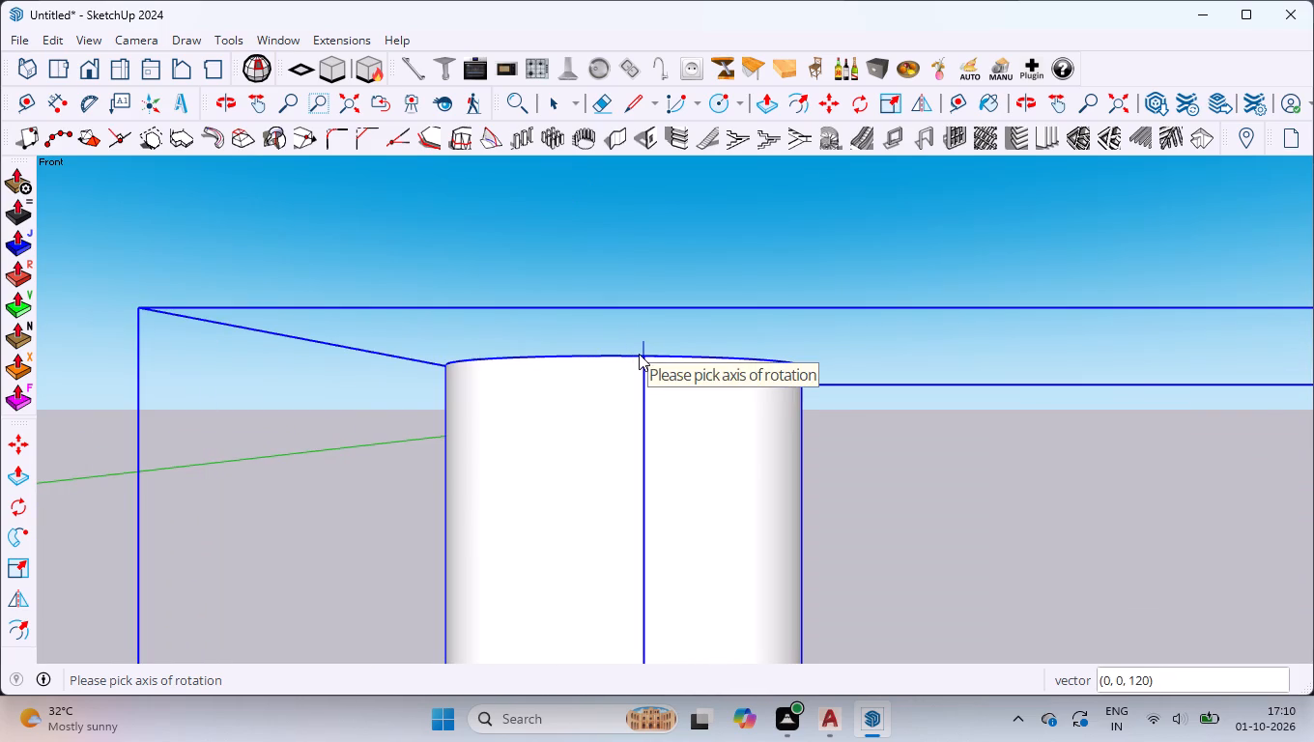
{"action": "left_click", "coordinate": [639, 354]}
Examine the spiral steps and the overlapping column copies from the front and from several angles.
{"action": "left_click", "coordinate": [87, 71]}
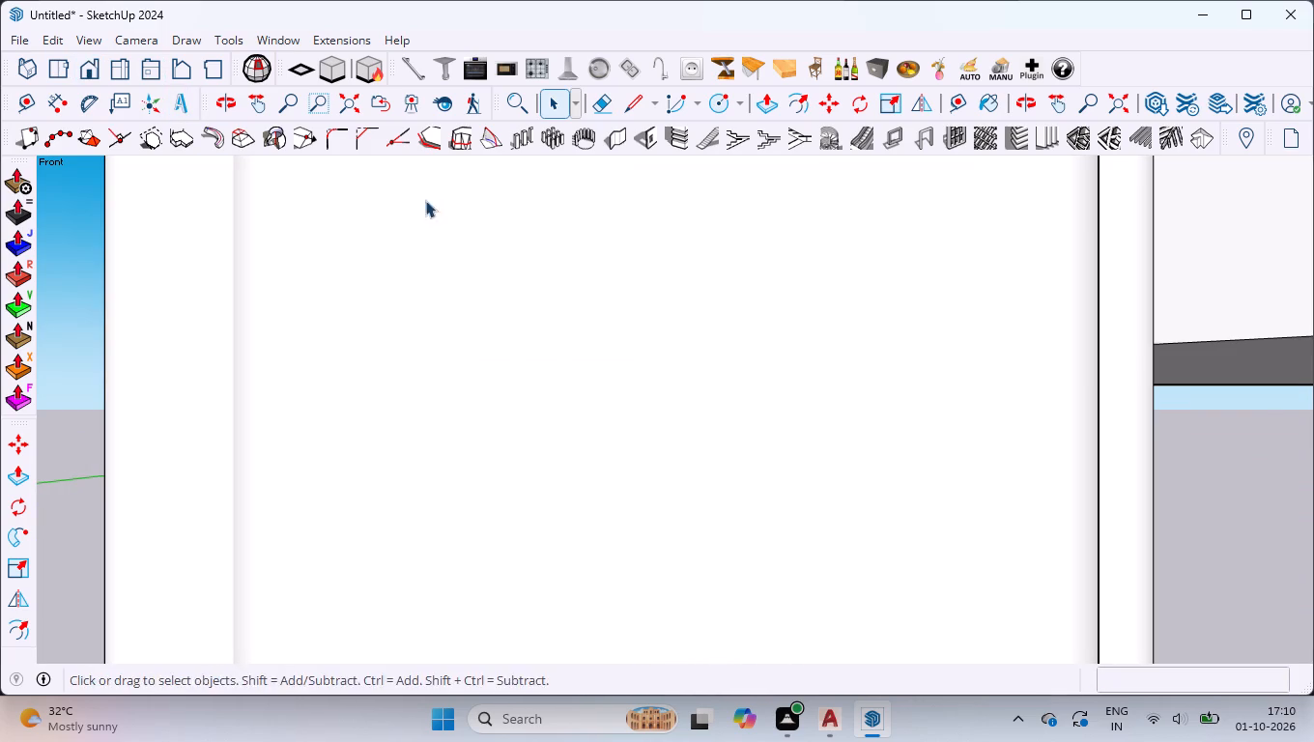
{"action": "middle_click_drag", "start_coordinate": [127, 209], "coordinate": [297, 294]}
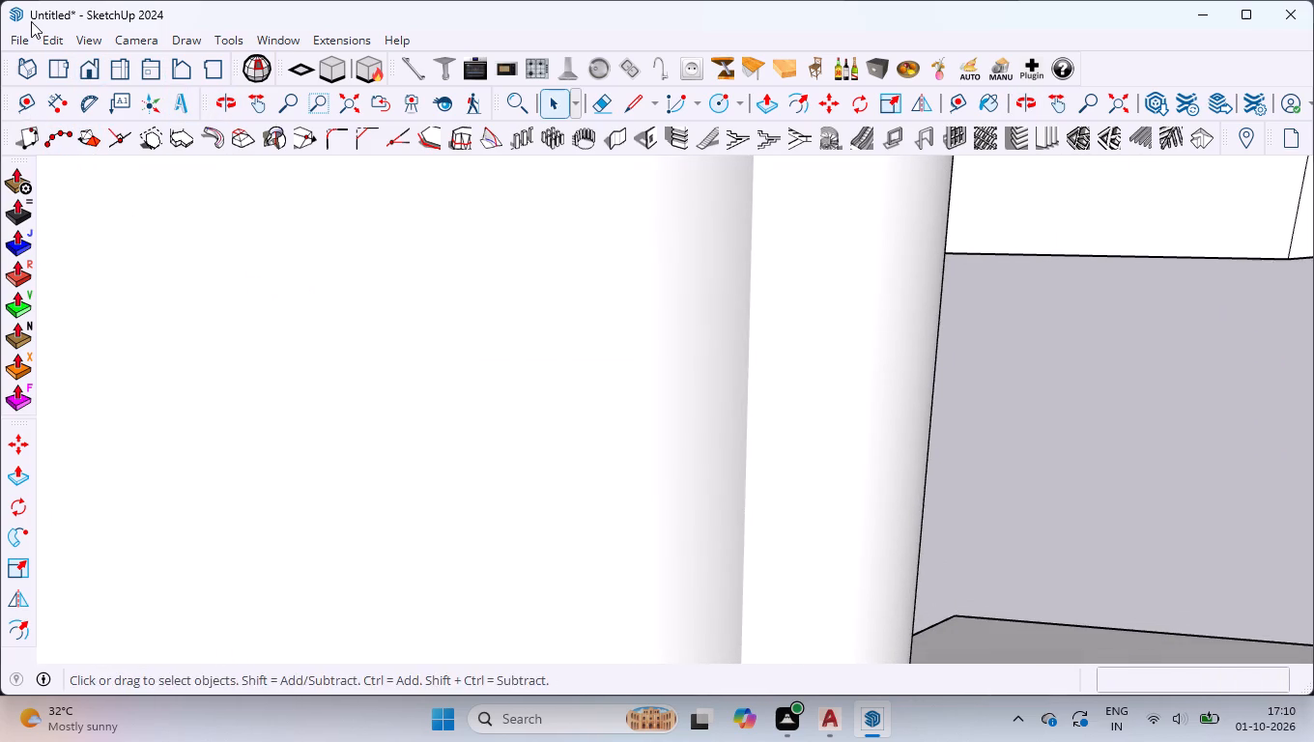
{"action": "left_click", "coordinate": [94, 67]}
{"action": "scroll", "coordinate": [340, 211], "scroll_direction": "down", "scroll_amount": 10}
{"action": "scroll", "coordinate": [386, 322], "scroll_direction": "down", "scroll_amount": 5}
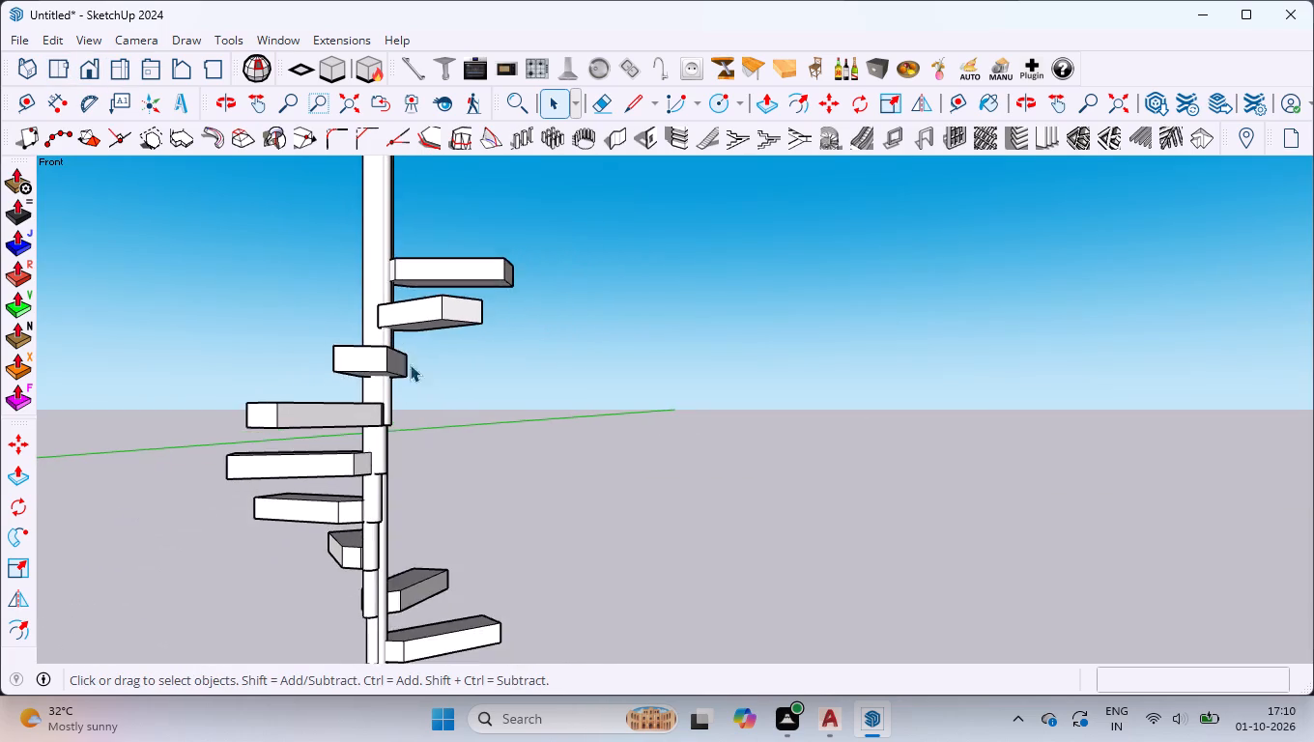
{"action": "scroll", "coordinate": [481, 413], "scroll_direction": "down", "scroll_amount": 4}
{"action": "middle_click_drag", "start_coordinate": [500, 436], "coordinate": [1042, 505]}
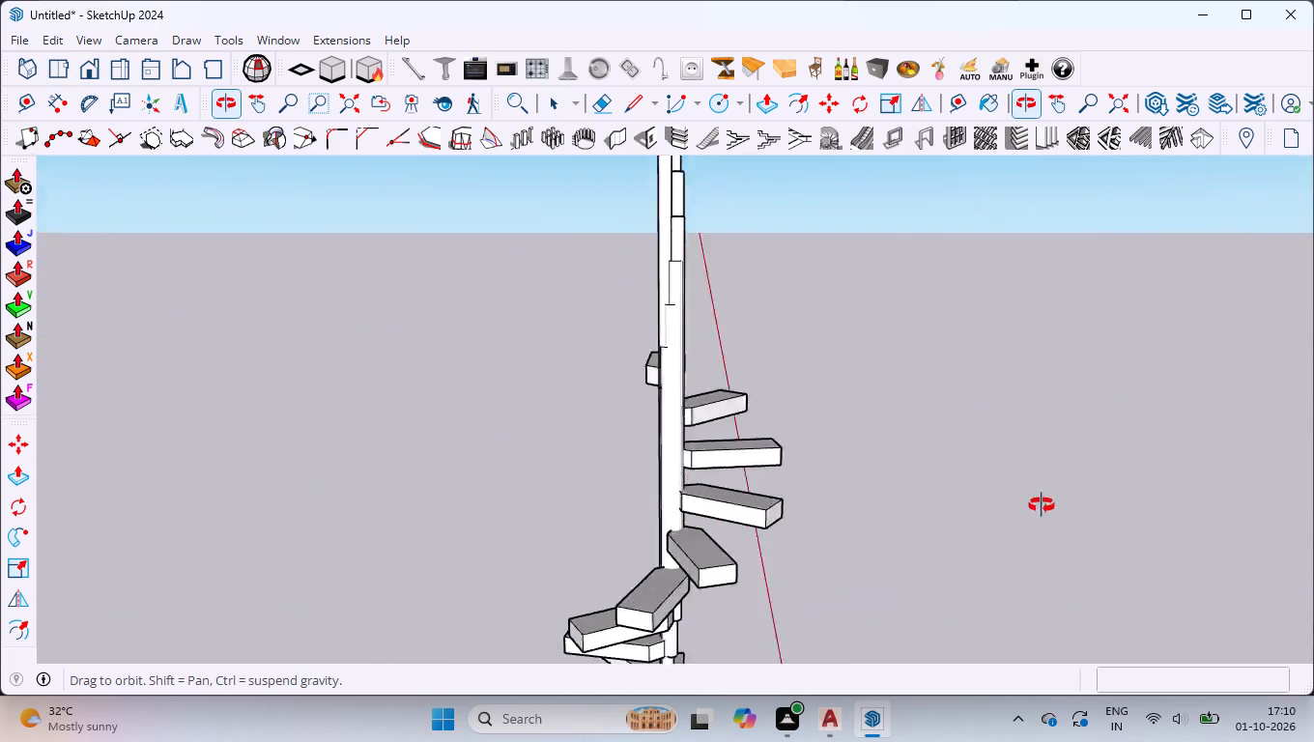
{"action": "middle_click_drag", "start_coordinate": [1042, 505], "coordinate": [471, 471]}
{"action": "scroll", "coordinate": [481, 526], "scroll_direction": "down", "scroll_amount": 8}
Delete the entire spiral stair array and the separate loose block between it and the cabinet.
{"action": "left_click_drag", "start_coordinate": [511, 600], "coordinate": [425, 389]}
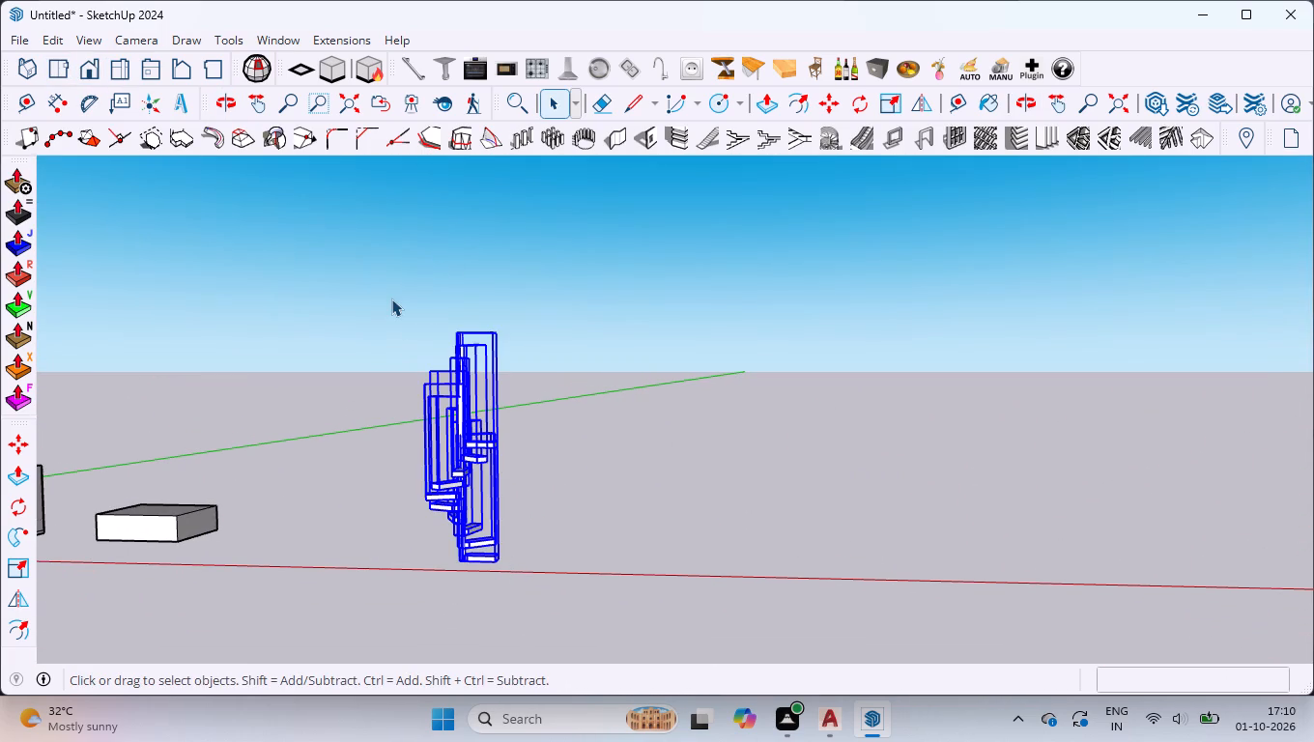
{"action": "key", "text": "Delete"}
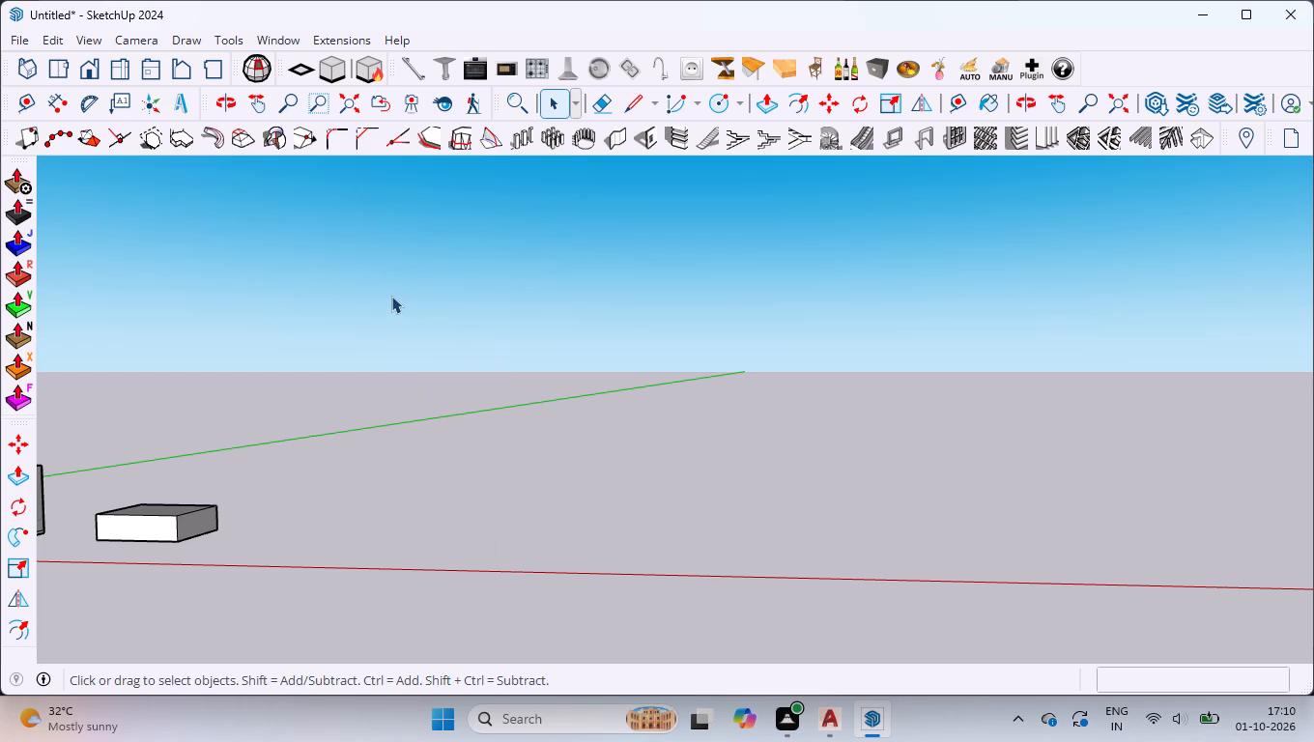
{"action": "left_click_drag", "start_coordinate": [214, 537], "coordinate": [135, 488]}
{"action": "key", "text": "Delete"}
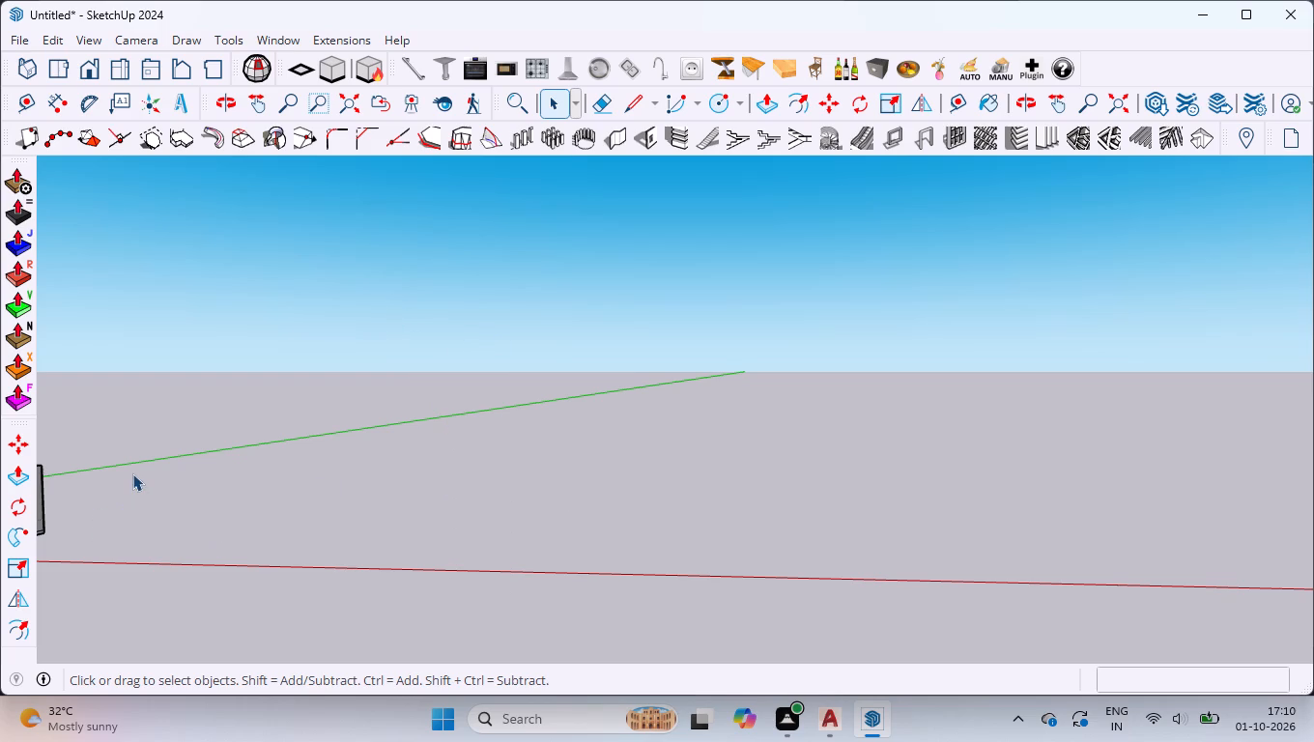
Examine the cabinet's top front corner, shelves and base from several angles.
{"action": "scroll", "coordinate": [97, 459], "scroll_direction": "down", "scroll_amount": 6}
{"action": "scroll", "coordinate": [364, 453], "scroll_direction": "down", "scroll_amount": 3}
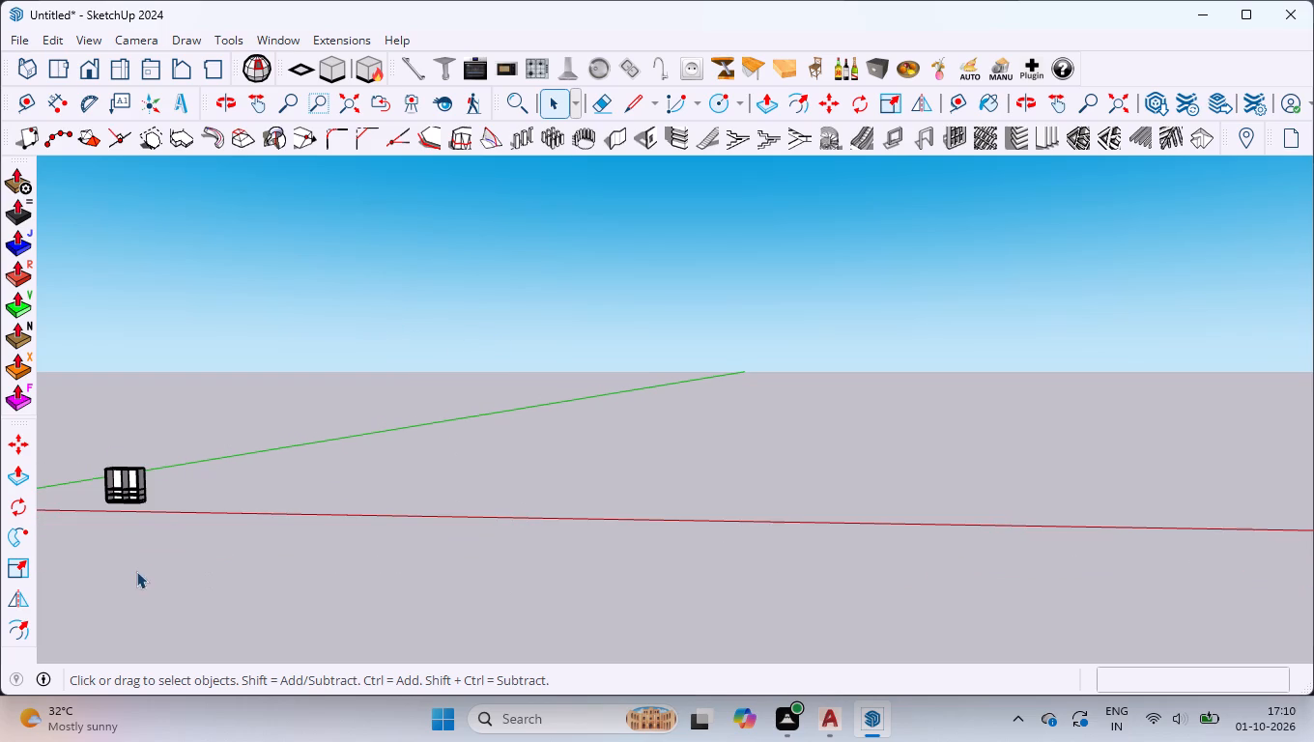
{"action": "scroll", "coordinate": [72, 479], "scroll_direction": "up", "scroll_amount": 15}
{"action": "scroll", "coordinate": [165, 564], "scroll_direction": "up", "scroll_amount": 4}
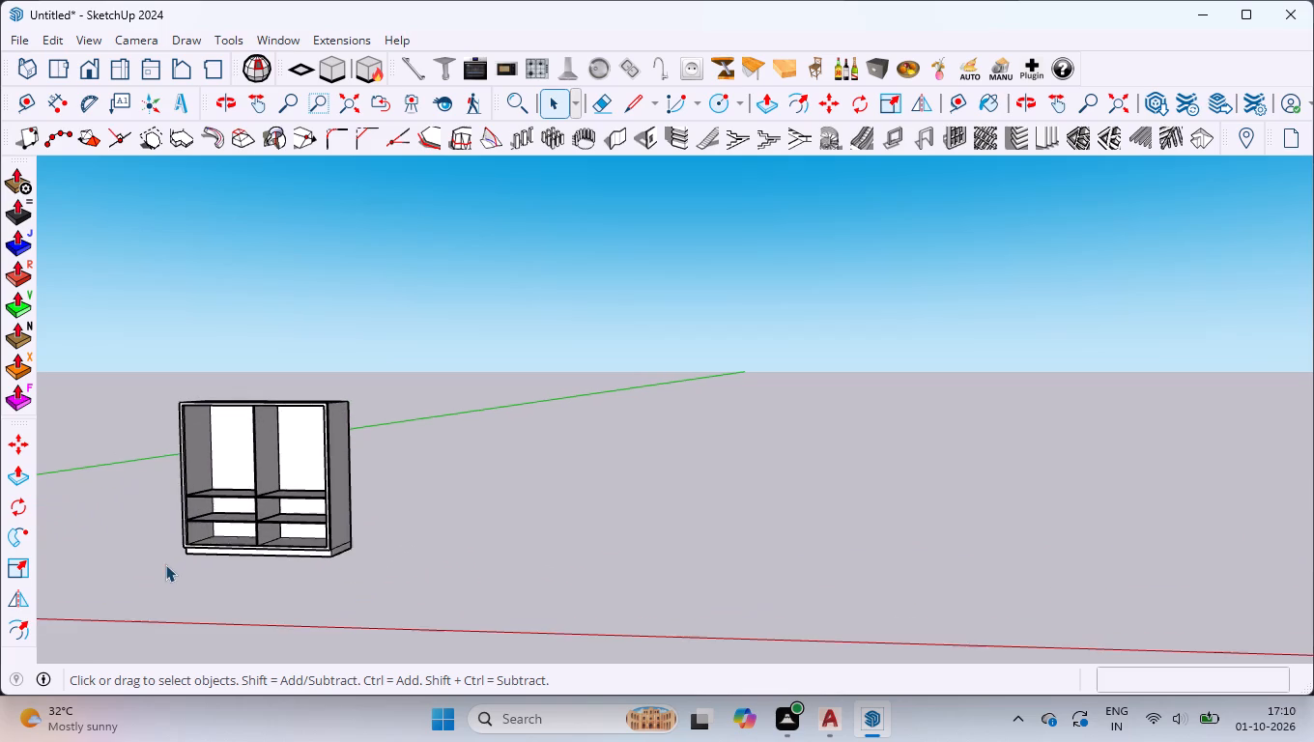
{"action": "scroll", "coordinate": [180, 506], "scroll_direction": "up", "scroll_amount": 4}
{"action": "middle_click_drag", "start_coordinate": [195, 521], "coordinate": [657, 594]}
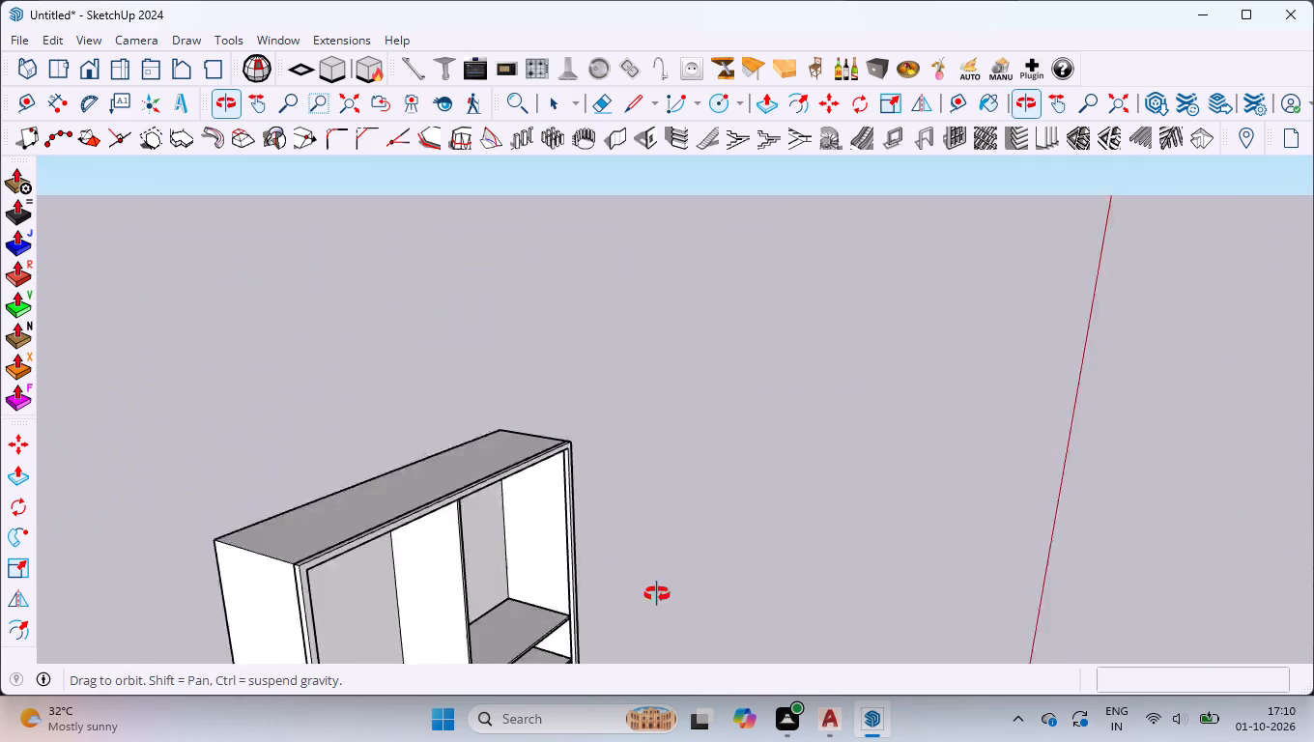
{"action": "middle_click_drag", "start_coordinate": [657, 594], "coordinate": [520, 581]}
{"action": "scroll", "coordinate": [436, 457], "scroll_direction": "up", "scroll_amount": 4}
{"action": "middle_click_drag", "start_coordinate": [465, 423], "coordinate": [489, 529]}
{"action": "scroll", "coordinate": [500, 444], "scroll_direction": "up", "scroll_amount": 3}
{"action": "scroll", "coordinate": [665, 455], "scroll_direction": "up", "scroll_amount": 5}
{"action": "scroll", "coordinate": [495, 379], "scroll_direction": "up", "scroll_amount": 7}
{"action": "scroll", "coordinate": [483, 415], "scroll_direction": "down", "scroll_amount": 11}
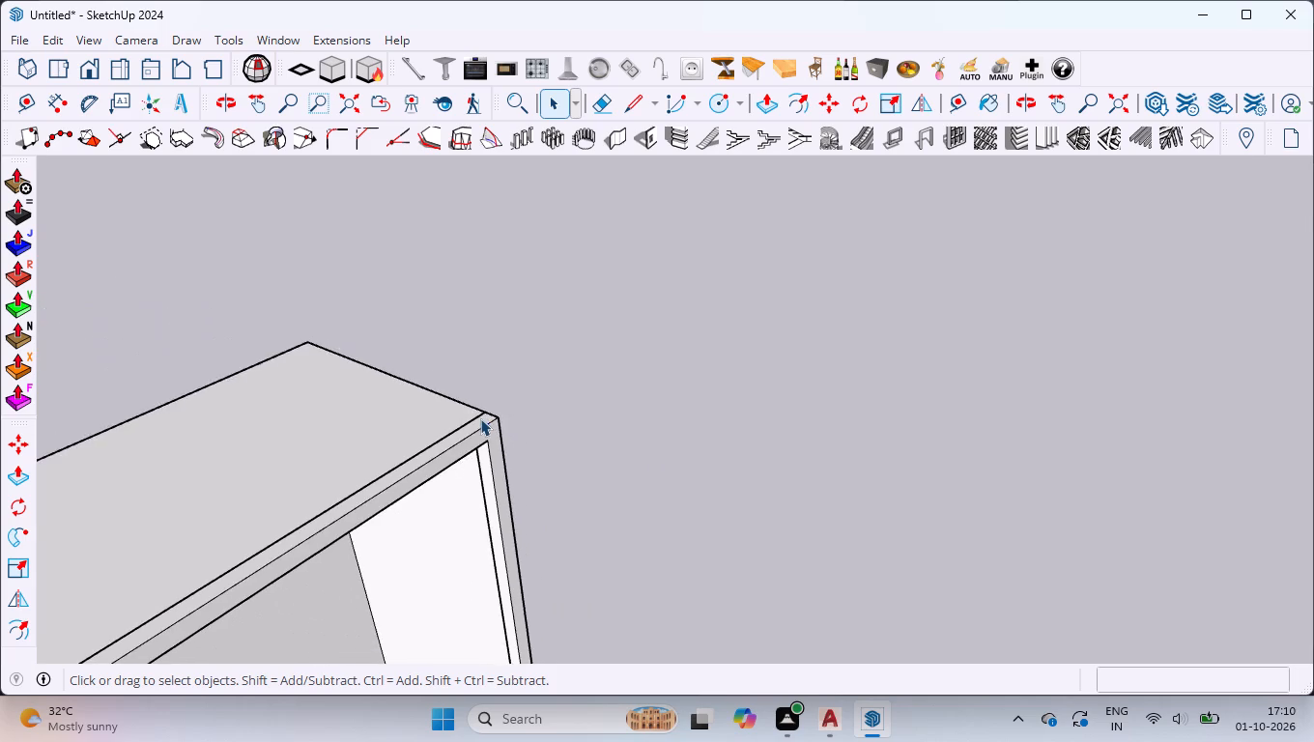
{"action": "scroll", "coordinate": [480, 418], "scroll_direction": "down", "scroll_amount": 13}
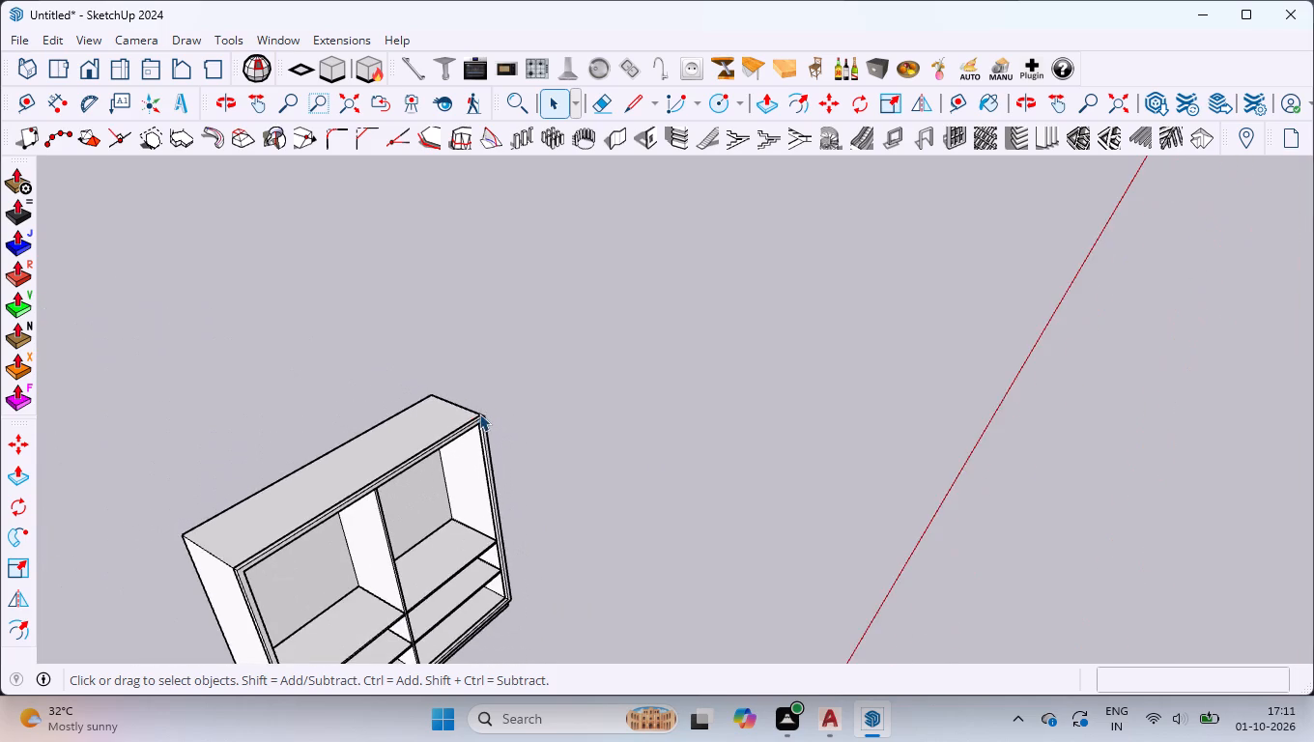
{"action": "middle_click_drag", "start_coordinate": [479, 414], "coordinate": [433, 436]}
{"action": "scroll", "coordinate": [300, 373], "scroll_direction": "down", "scroll_amount": 5}
{"action": "scroll", "coordinate": [327, 582], "scroll_direction": "up", "scroll_amount": 4}
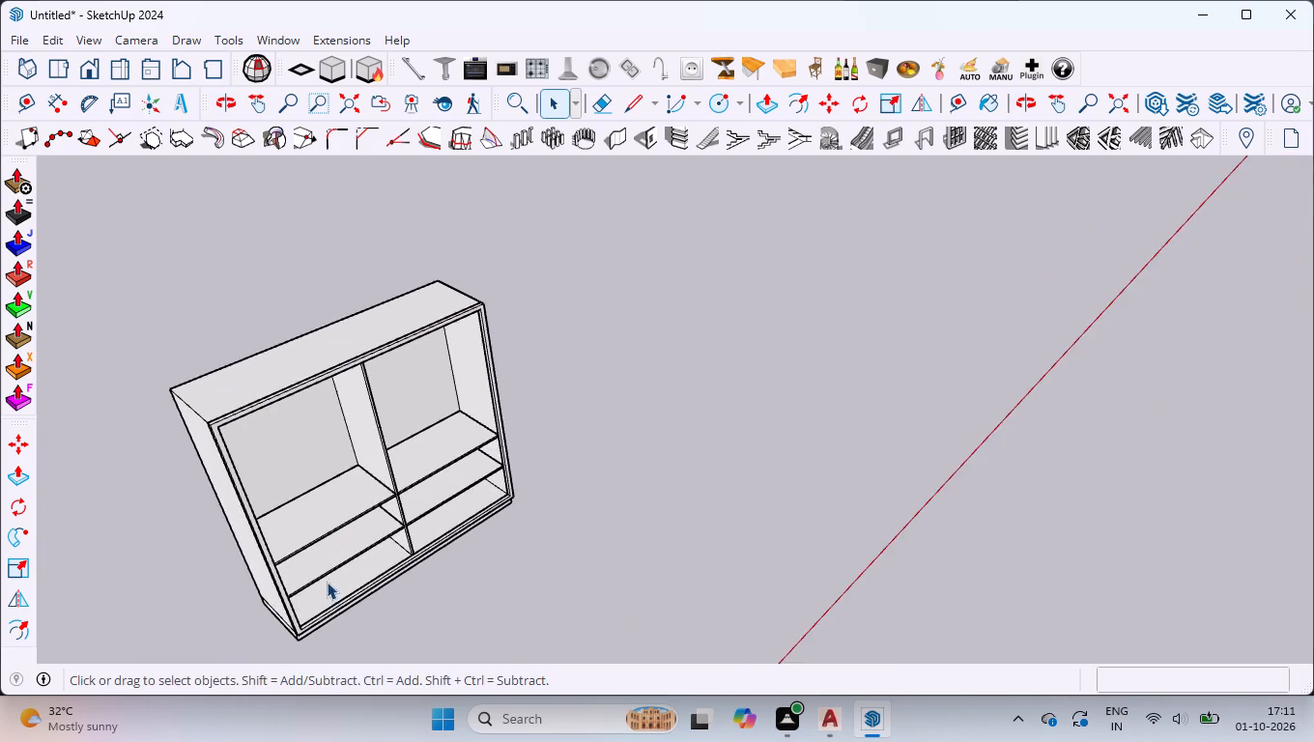
{"action": "scroll", "coordinate": [326, 603], "scroll_direction": "up", "scroll_amount": 2}
{"action": "middle_click_drag", "start_coordinate": [326, 603], "coordinate": [280, 507]}
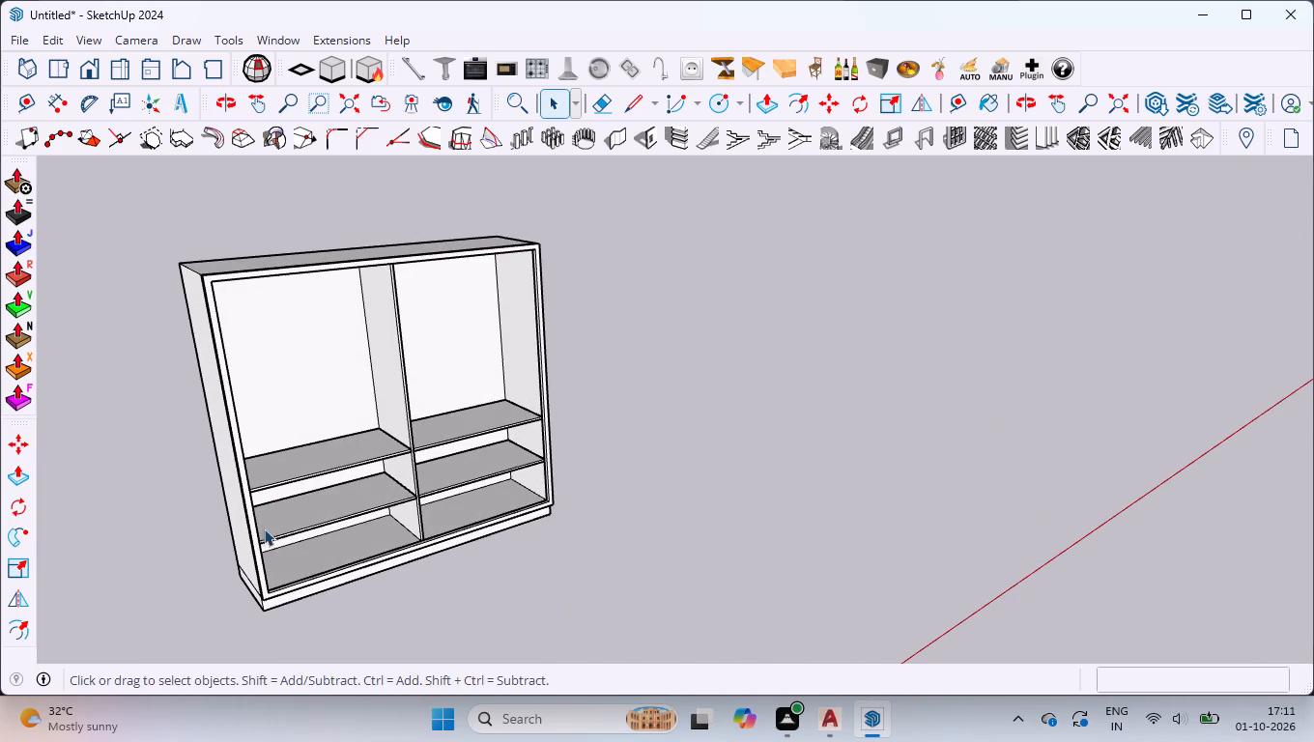
{"action": "scroll", "coordinate": [240, 389], "scroll_direction": "up", "scroll_amount": 2}
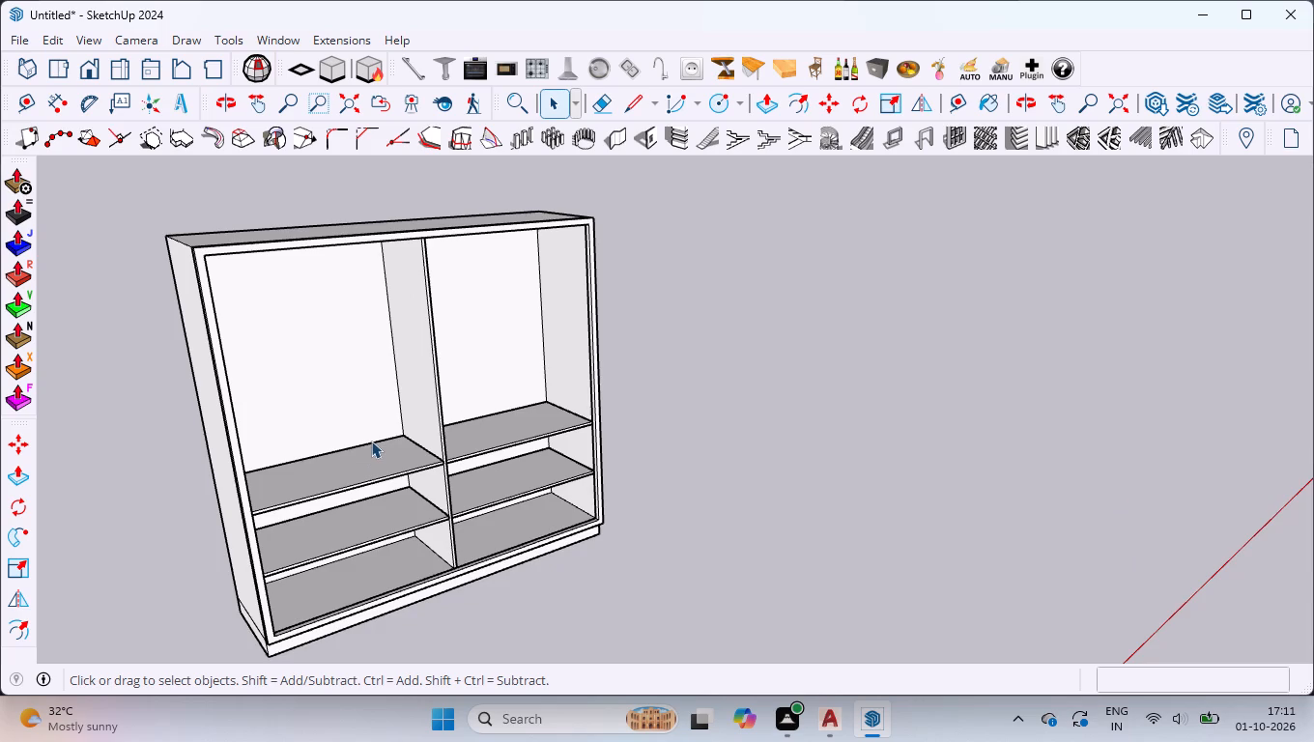
{"action": "scroll", "coordinate": [371, 441], "scroll_direction": "up", "scroll_amount": 1}
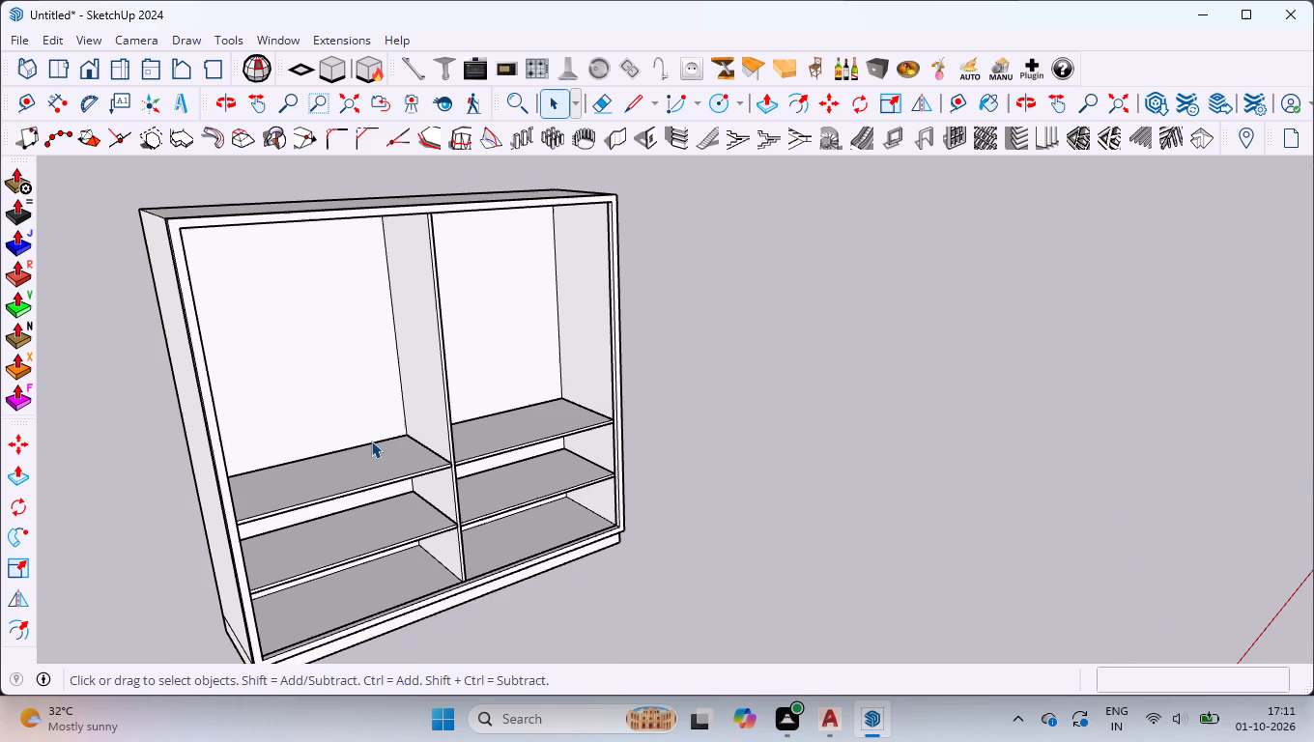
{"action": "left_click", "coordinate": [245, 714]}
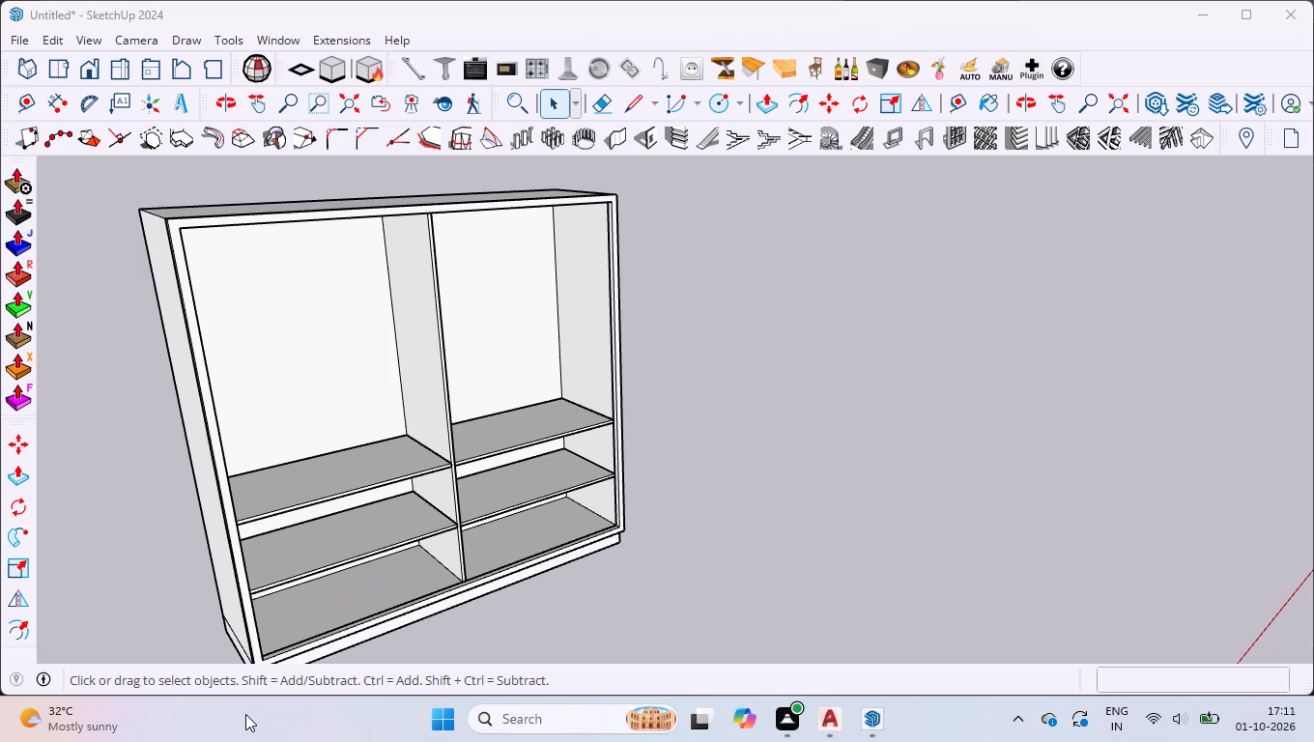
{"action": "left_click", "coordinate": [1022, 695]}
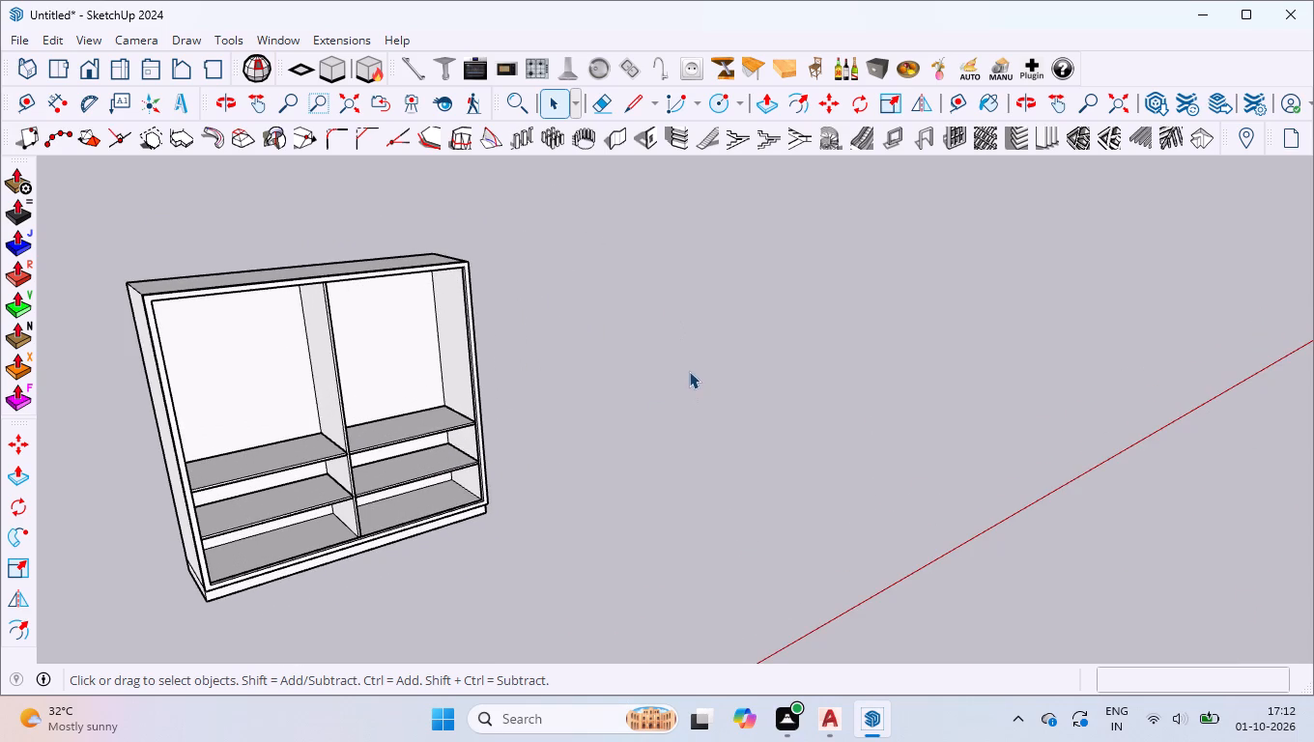
Draw a circle with a 2" radius on the ground beside the cabinet.
{"action": "key", "text": "c"}
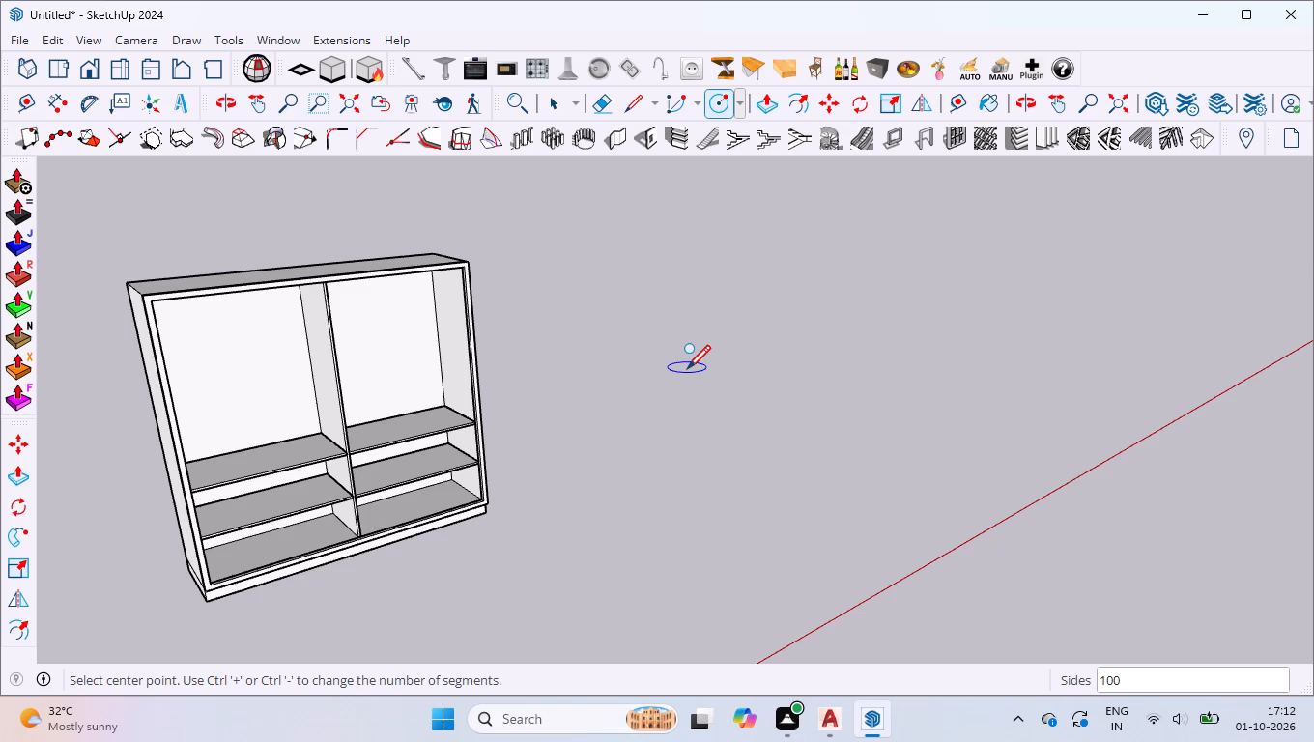
{"action": "key", "text": "Return"}
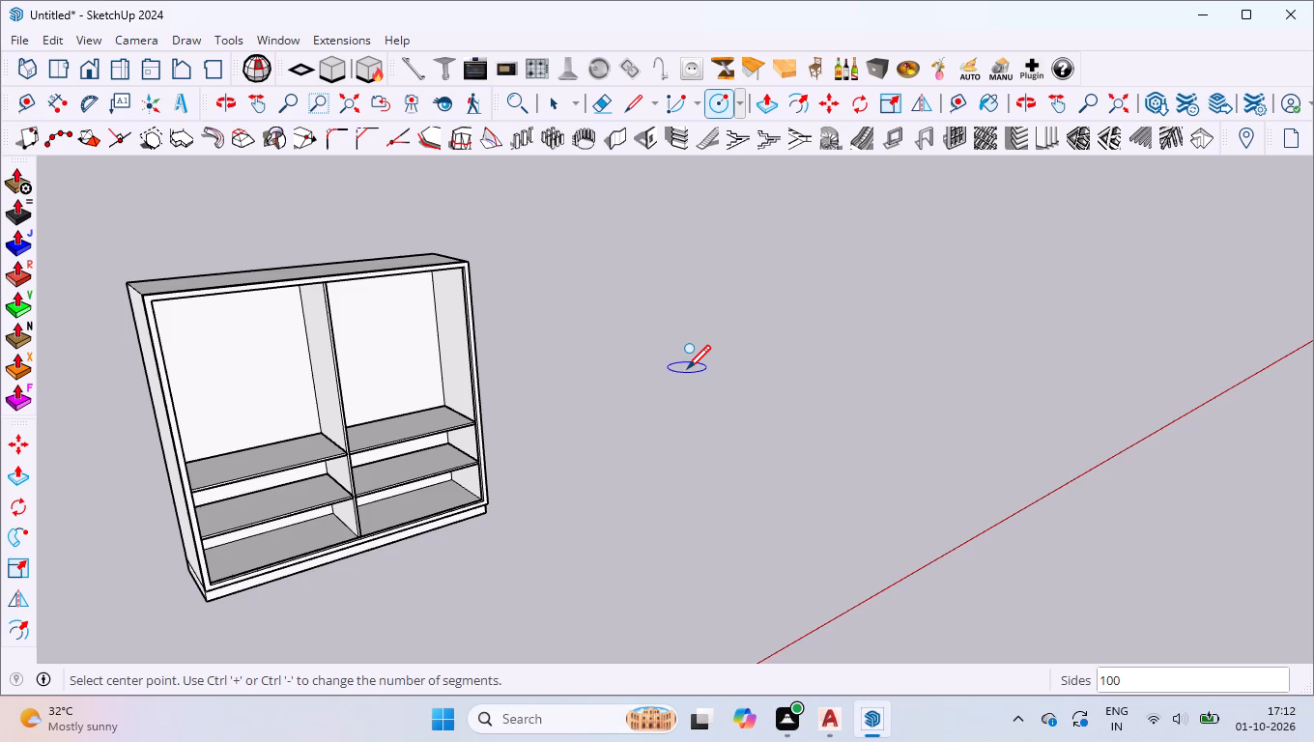
{"action": "left_click", "coordinate": [691, 367]}
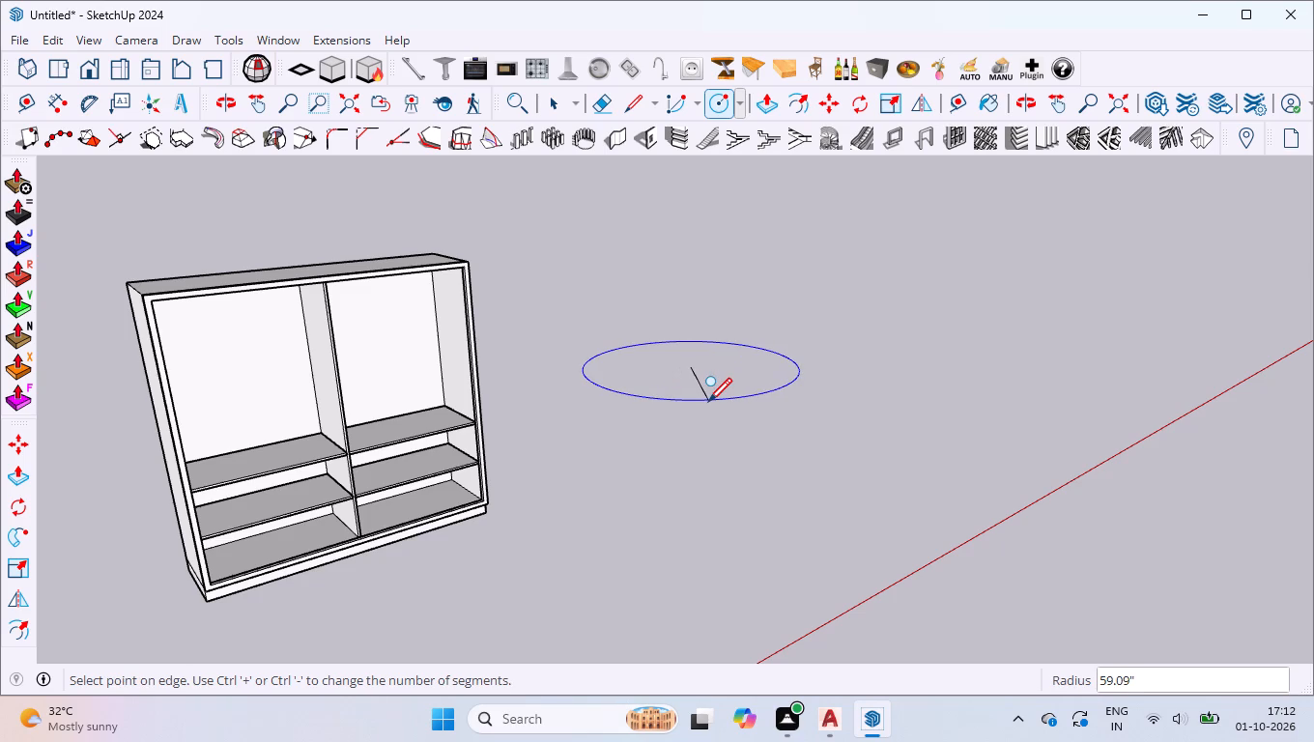
{"action": "key", "text": "2"}
{"action": "key", "text": "shift+quotedbl"}
{"action": "key", "text": "Return"}
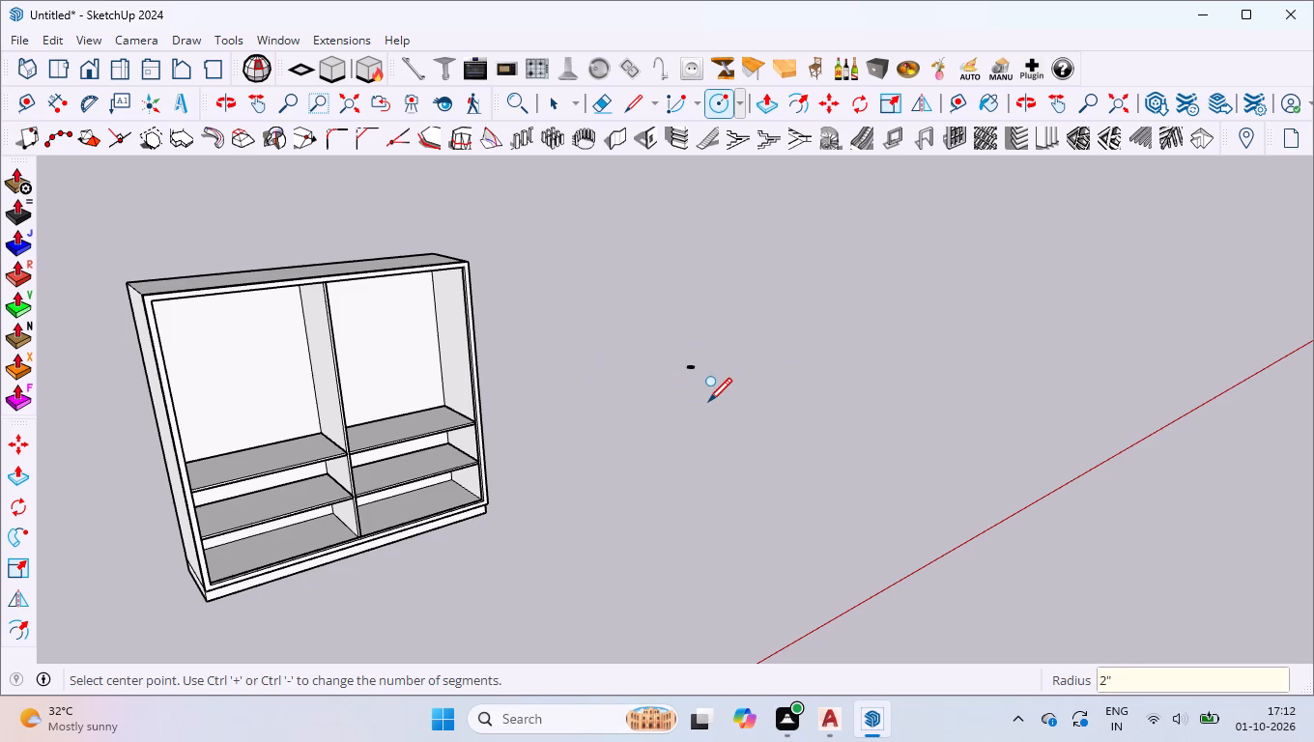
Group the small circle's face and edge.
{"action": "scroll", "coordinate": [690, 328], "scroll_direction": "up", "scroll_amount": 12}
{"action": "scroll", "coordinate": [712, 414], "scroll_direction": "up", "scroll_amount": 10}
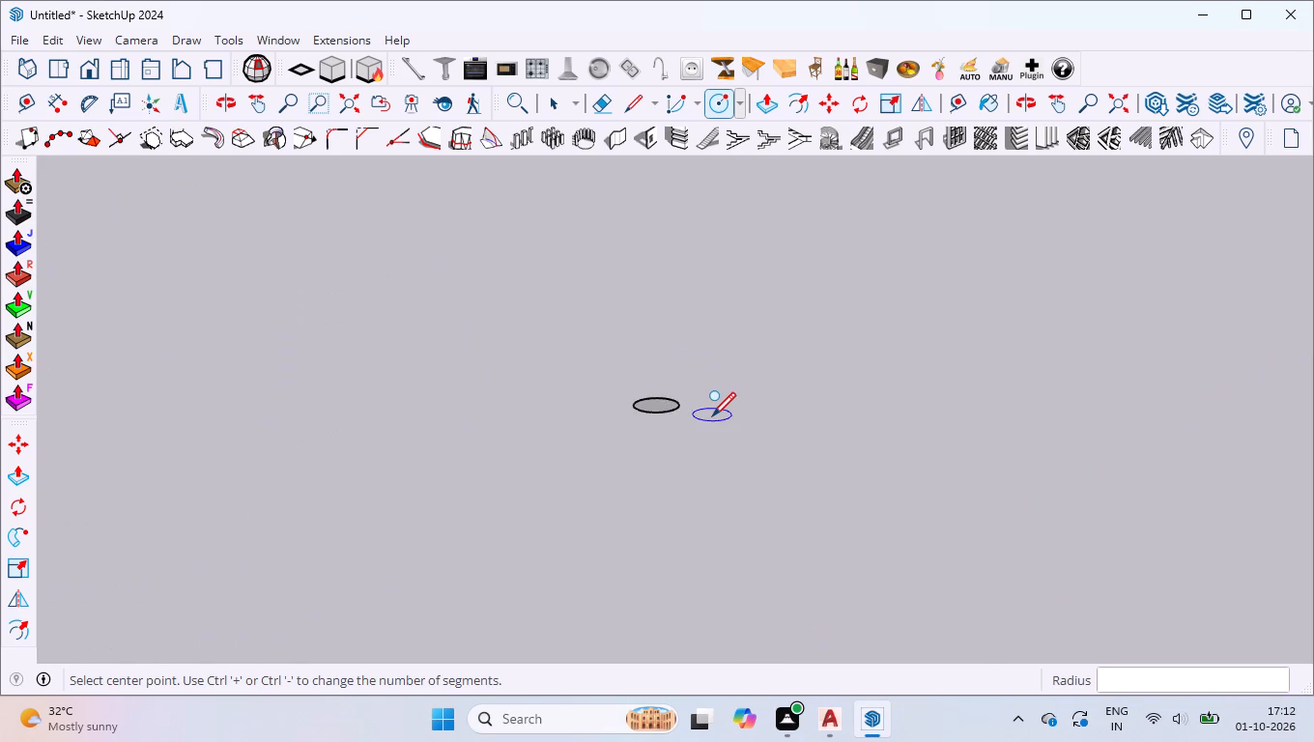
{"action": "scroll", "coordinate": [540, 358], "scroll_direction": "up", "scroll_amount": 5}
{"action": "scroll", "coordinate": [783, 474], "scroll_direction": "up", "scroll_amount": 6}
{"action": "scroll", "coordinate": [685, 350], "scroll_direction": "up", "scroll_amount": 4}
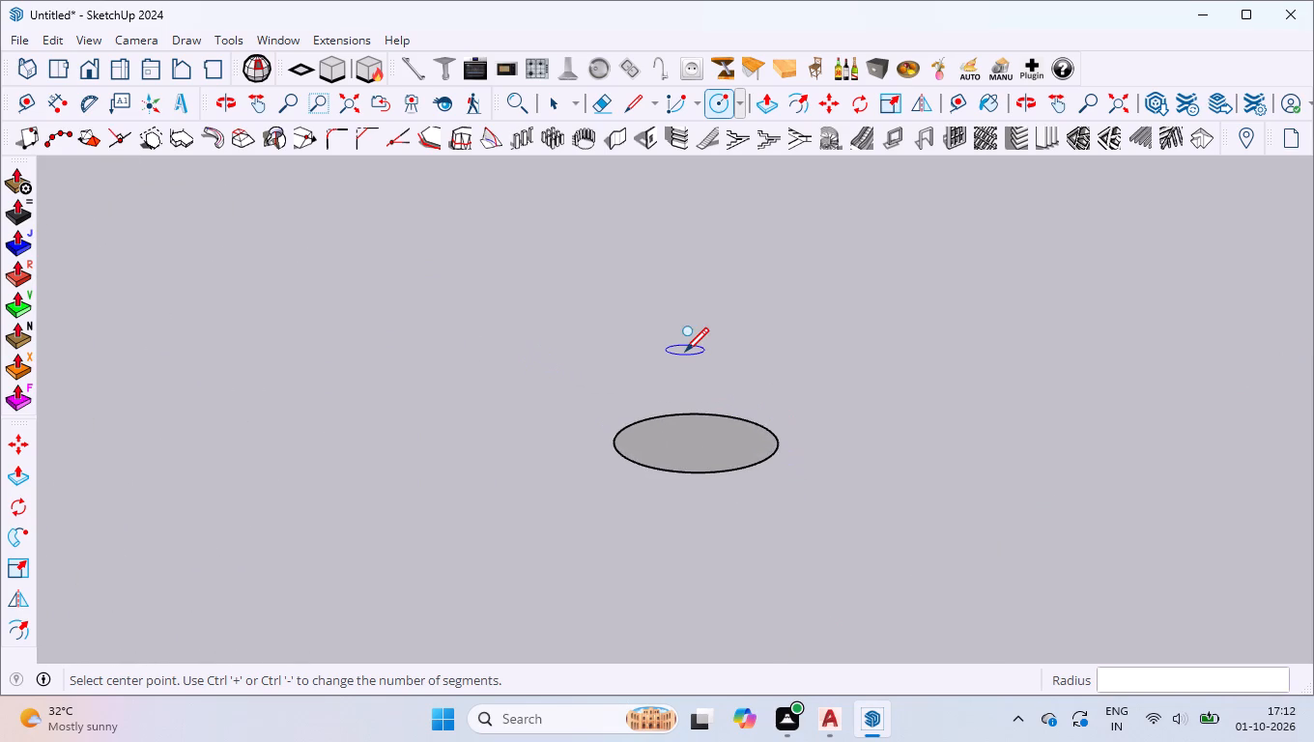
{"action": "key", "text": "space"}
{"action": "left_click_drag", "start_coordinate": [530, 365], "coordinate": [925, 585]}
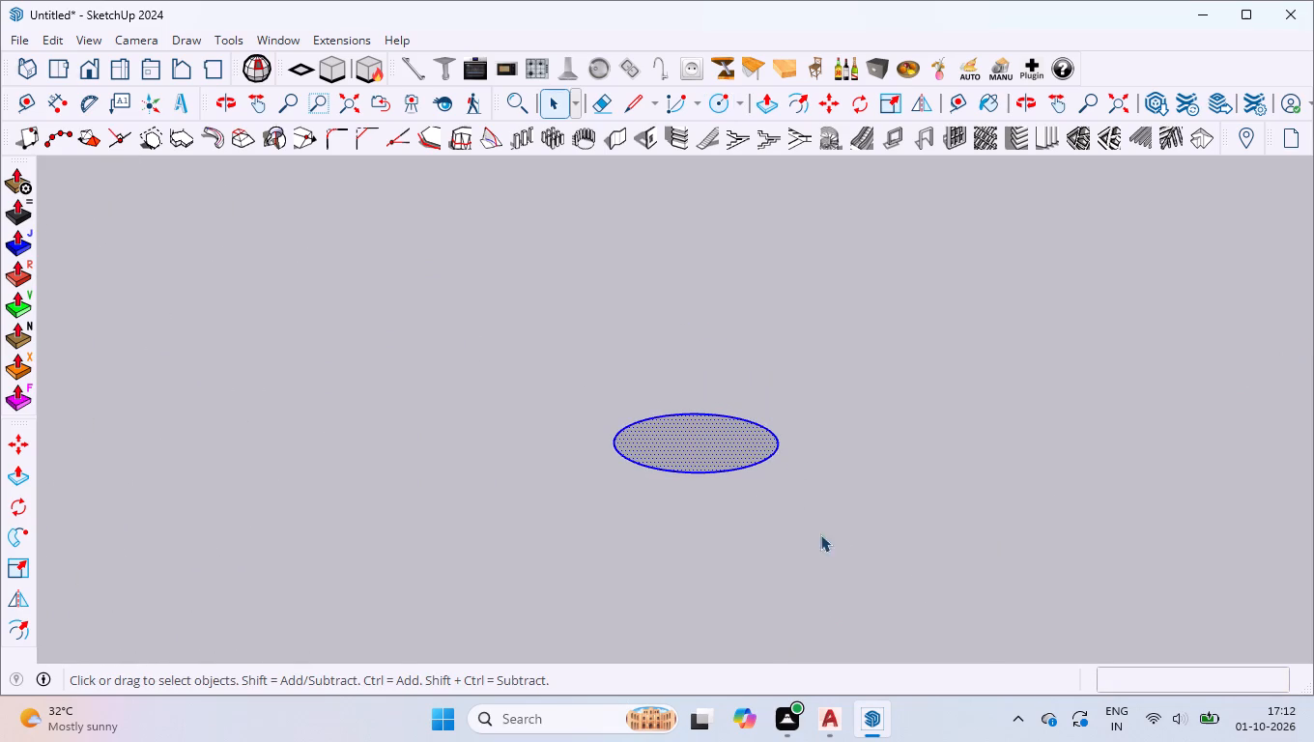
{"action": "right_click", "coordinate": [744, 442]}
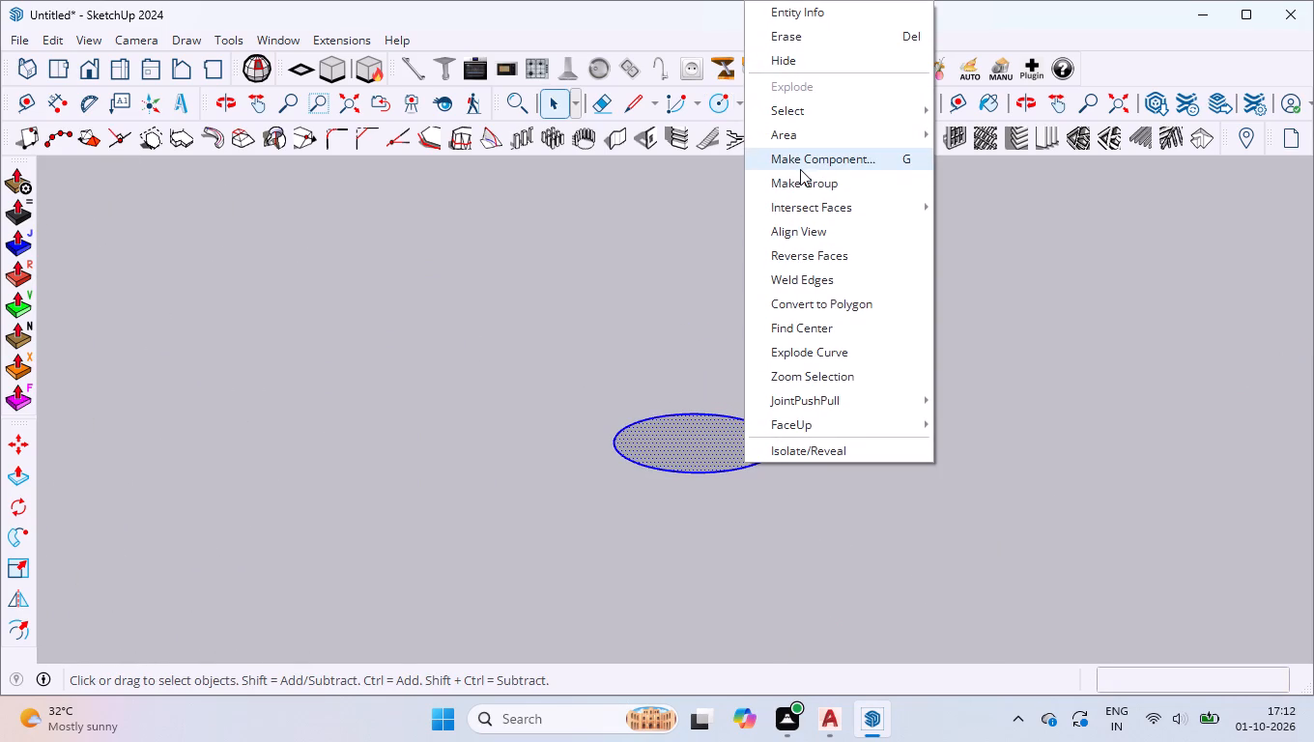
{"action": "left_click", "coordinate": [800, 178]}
Push/Pull the circle face inside its group up 10' to form a column, and leave the group.
{"action": "scroll", "coordinate": [677, 429], "scroll_direction": "up", "scroll_amount": 3}
{"action": "middle_click_drag", "start_coordinate": [677, 429], "coordinate": [679, 556]}
{"action": "left_click", "coordinate": [732, 482]}
{"action": "left_click", "coordinate": [732, 480]}
{"action": "double_click", "coordinate": [732, 480]}
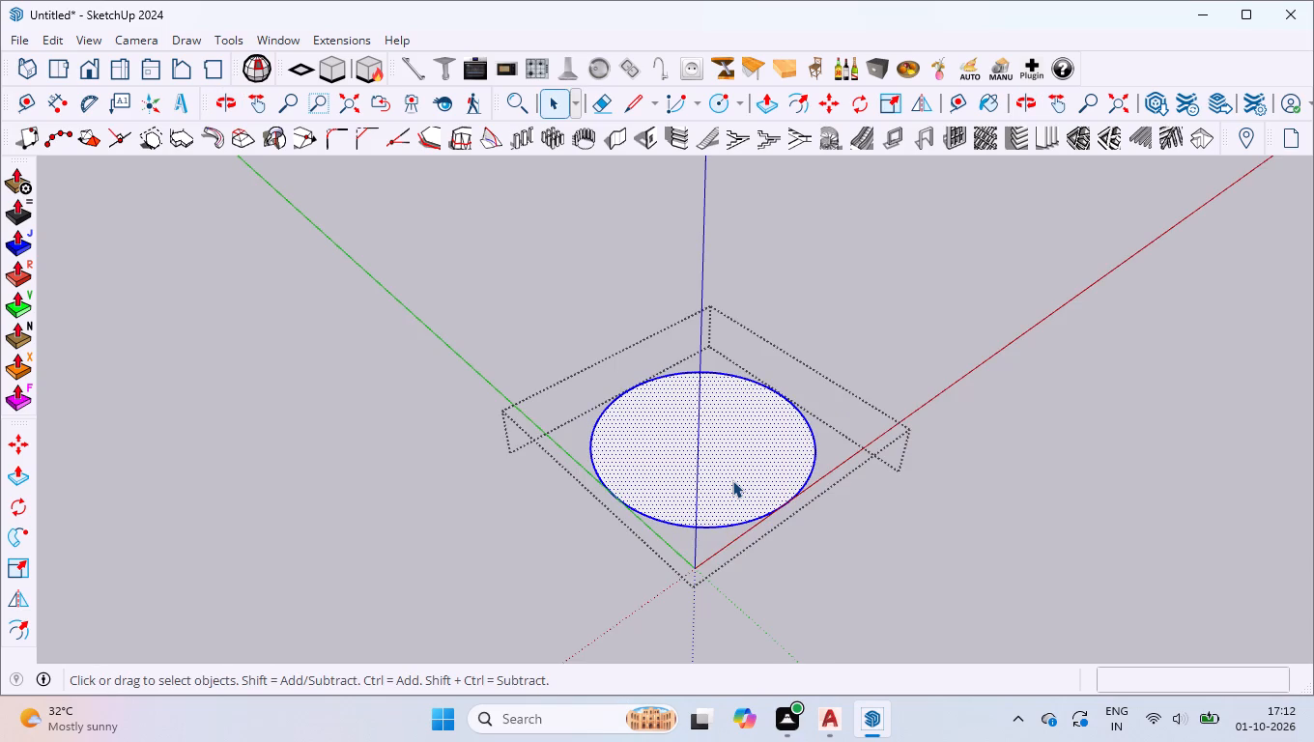
{"action": "key", "text": "p"}
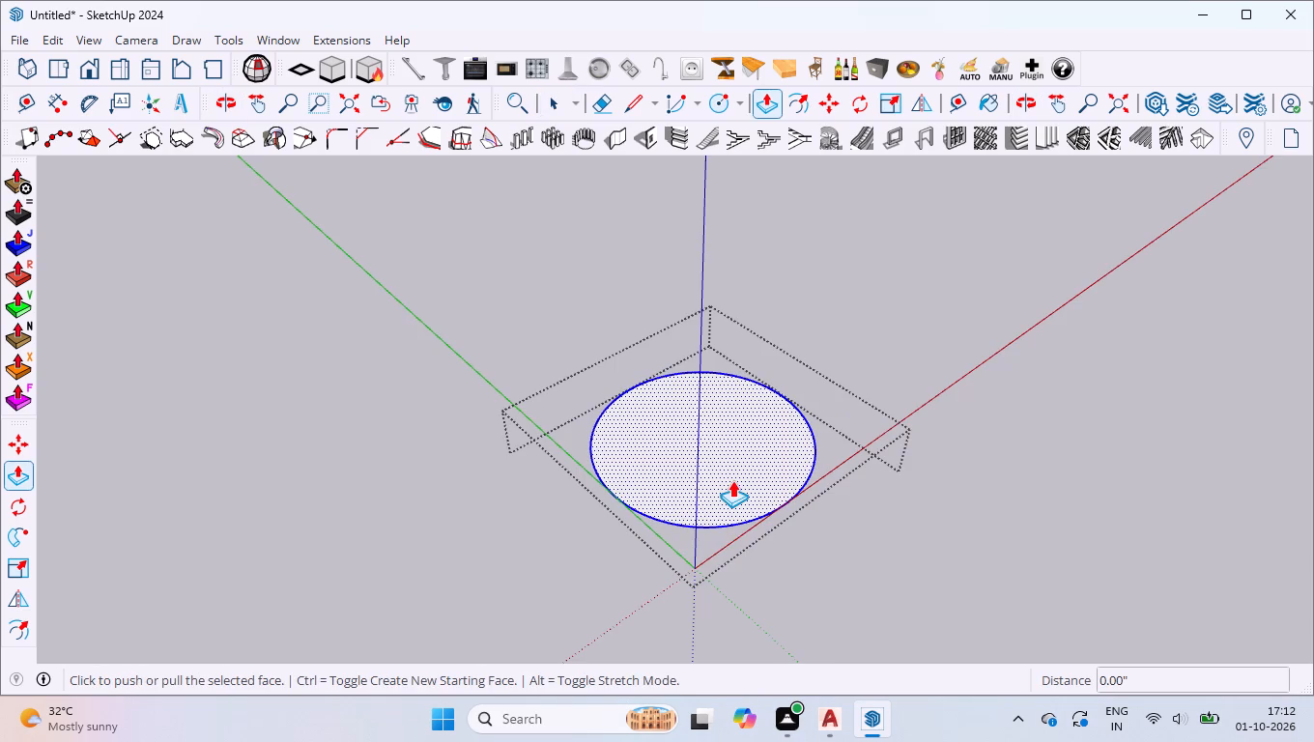
{"action": "left_click", "coordinate": [732, 480]}
{"action": "type", "text": "10'"}
{"action": "key", "text": "Return"}
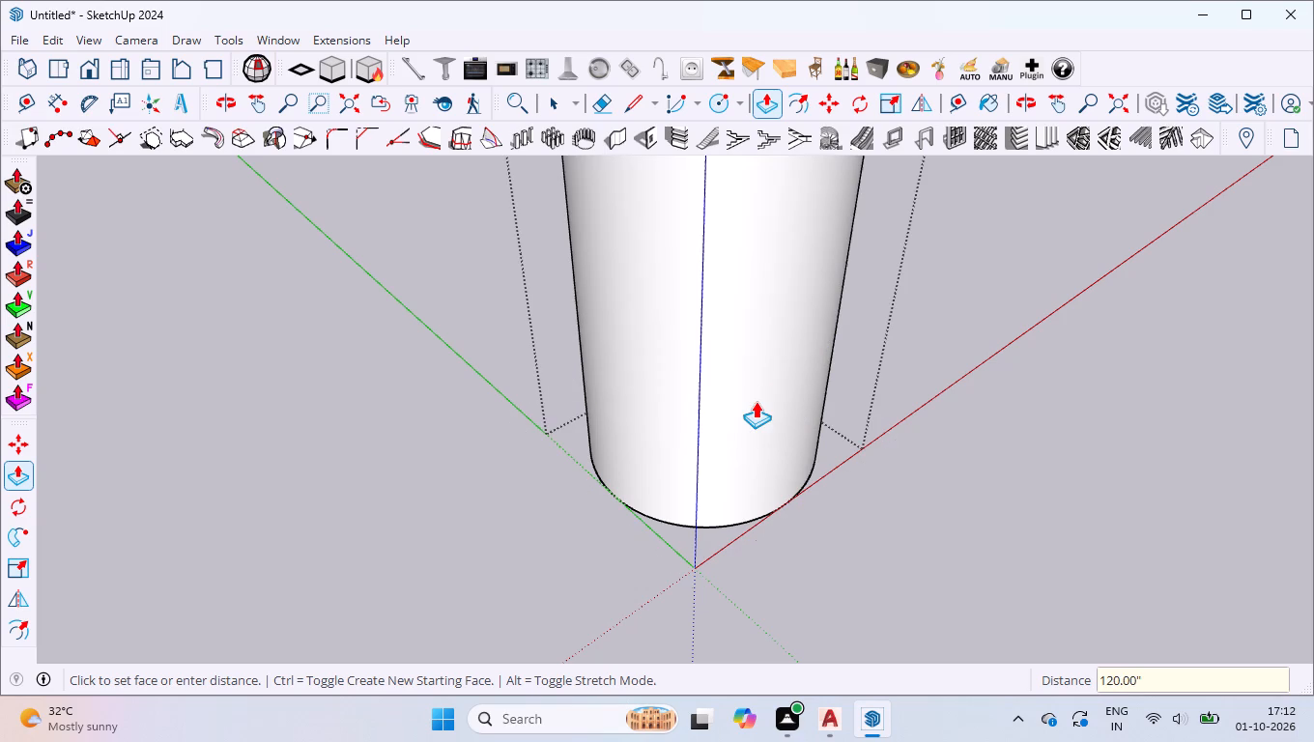
{"action": "scroll", "coordinate": [748, 413], "scroll_direction": "down", "scroll_amount": 16}
{"action": "scroll", "coordinate": [657, 539], "scroll_direction": "down", "scroll_amount": 11}
{"action": "scroll", "coordinate": [608, 470], "scroll_direction": "down", "scroll_amount": 16}
{"action": "scroll", "coordinate": [582, 443], "scroll_direction": "up", "scroll_amount": 3}
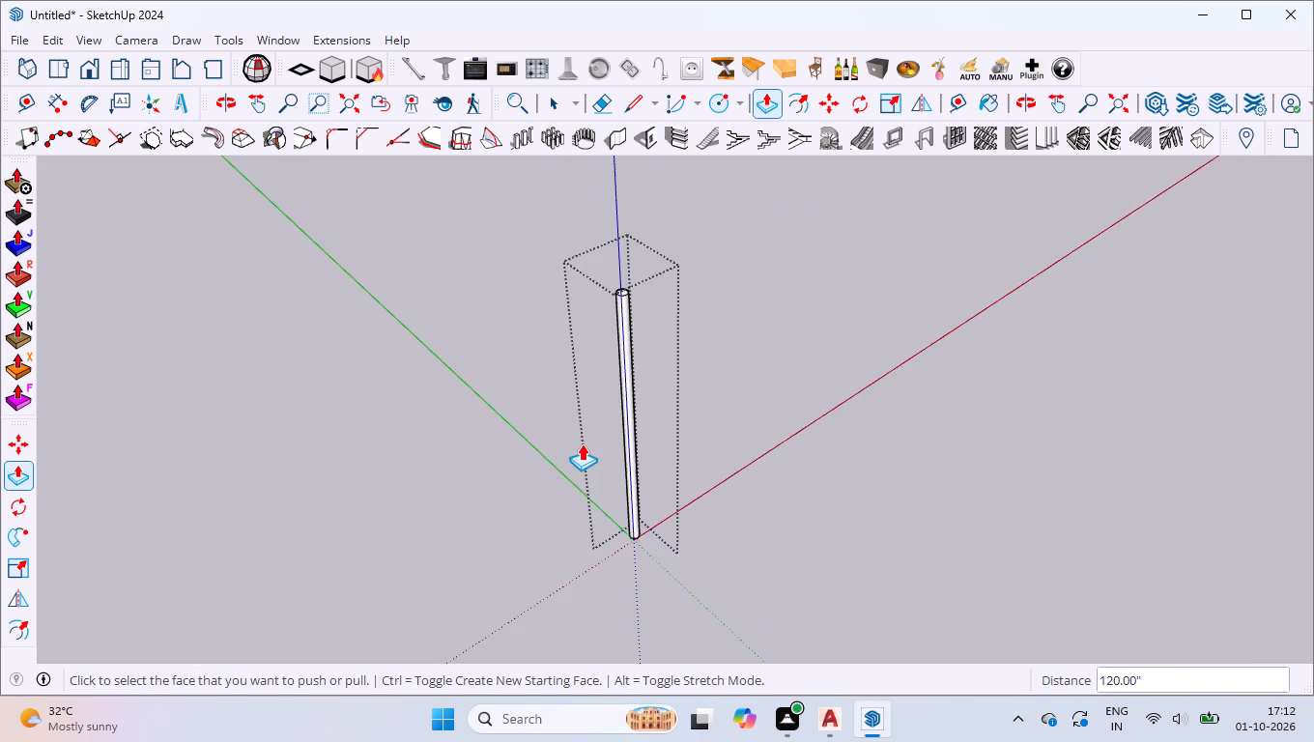
{"action": "scroll", "coordinate": [603, 479], "scroll_direction": "up", "scroll_amount": 4}
{"action": "key", "text": "space"}
{"action": "scroll", "coordinate": [652, 517], "scroll_direction": "up", "scroll_amount": 4}
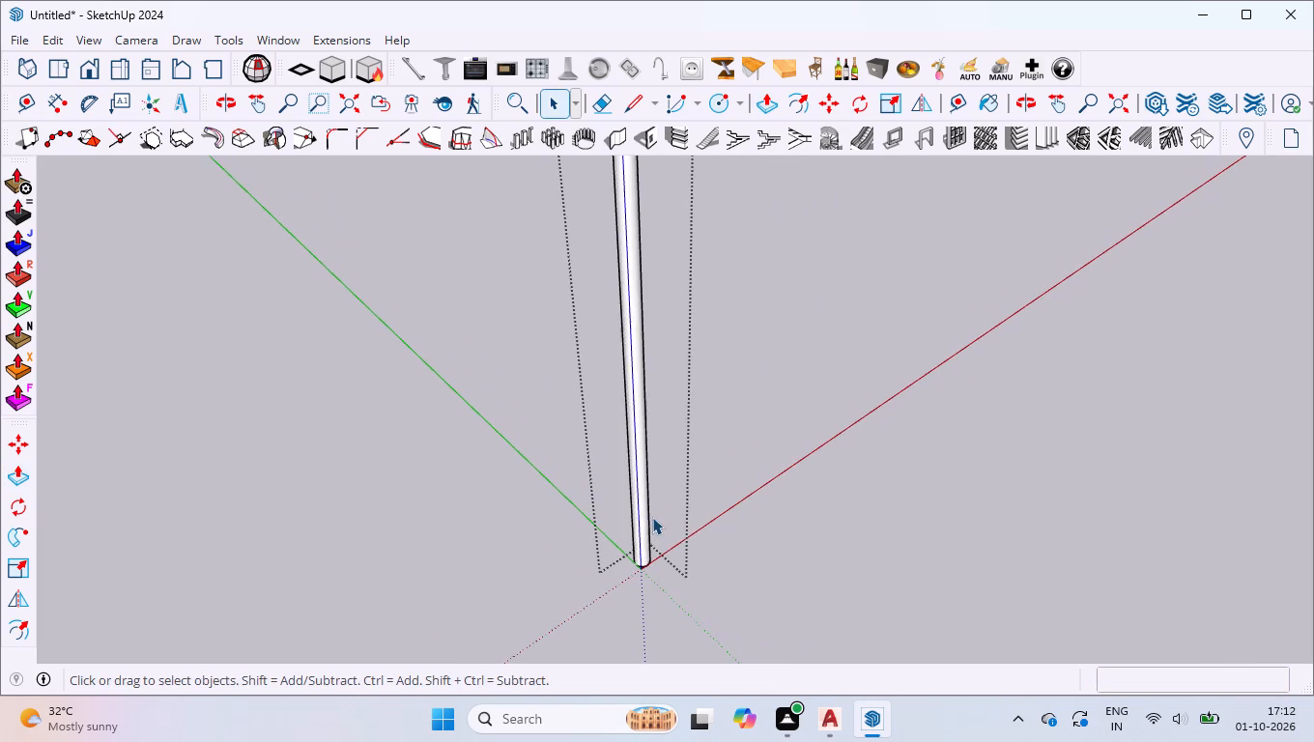
{"action": "left_click", "coordinate": [670, 506]}
{"action": "left_click", "coordinate": [804, 464]}
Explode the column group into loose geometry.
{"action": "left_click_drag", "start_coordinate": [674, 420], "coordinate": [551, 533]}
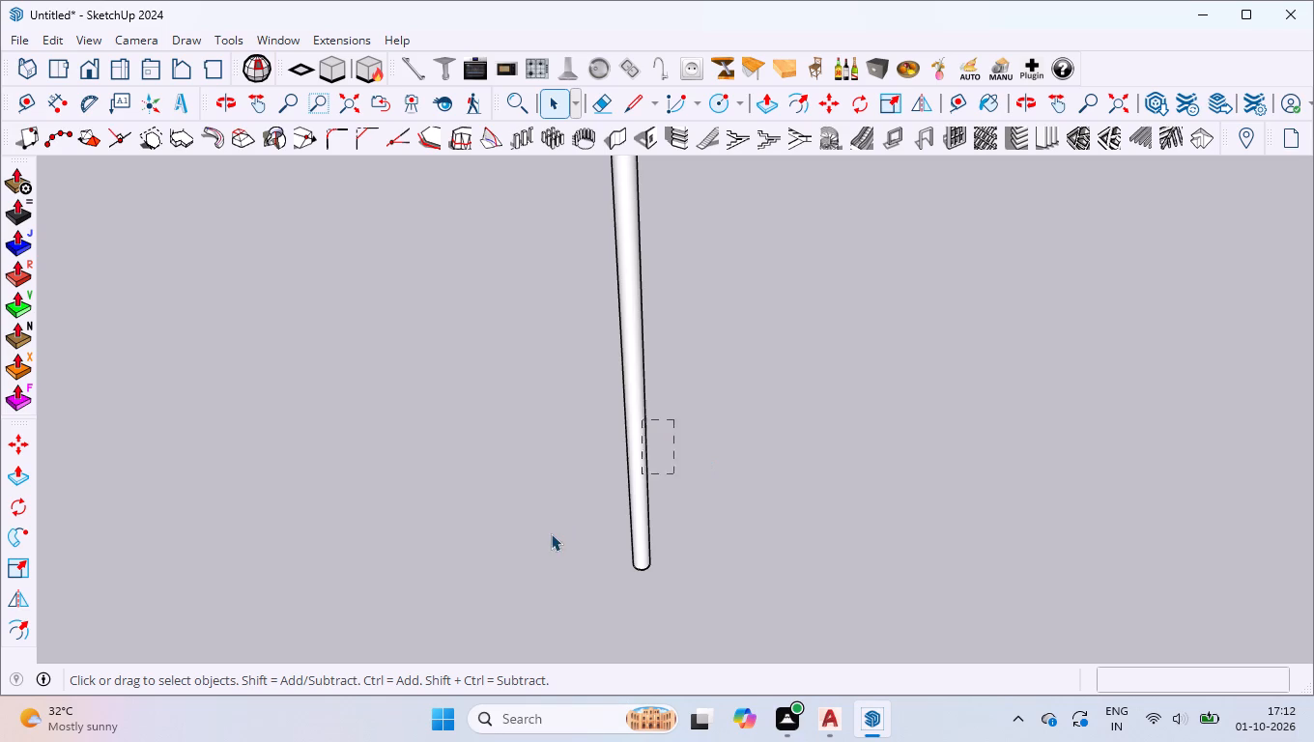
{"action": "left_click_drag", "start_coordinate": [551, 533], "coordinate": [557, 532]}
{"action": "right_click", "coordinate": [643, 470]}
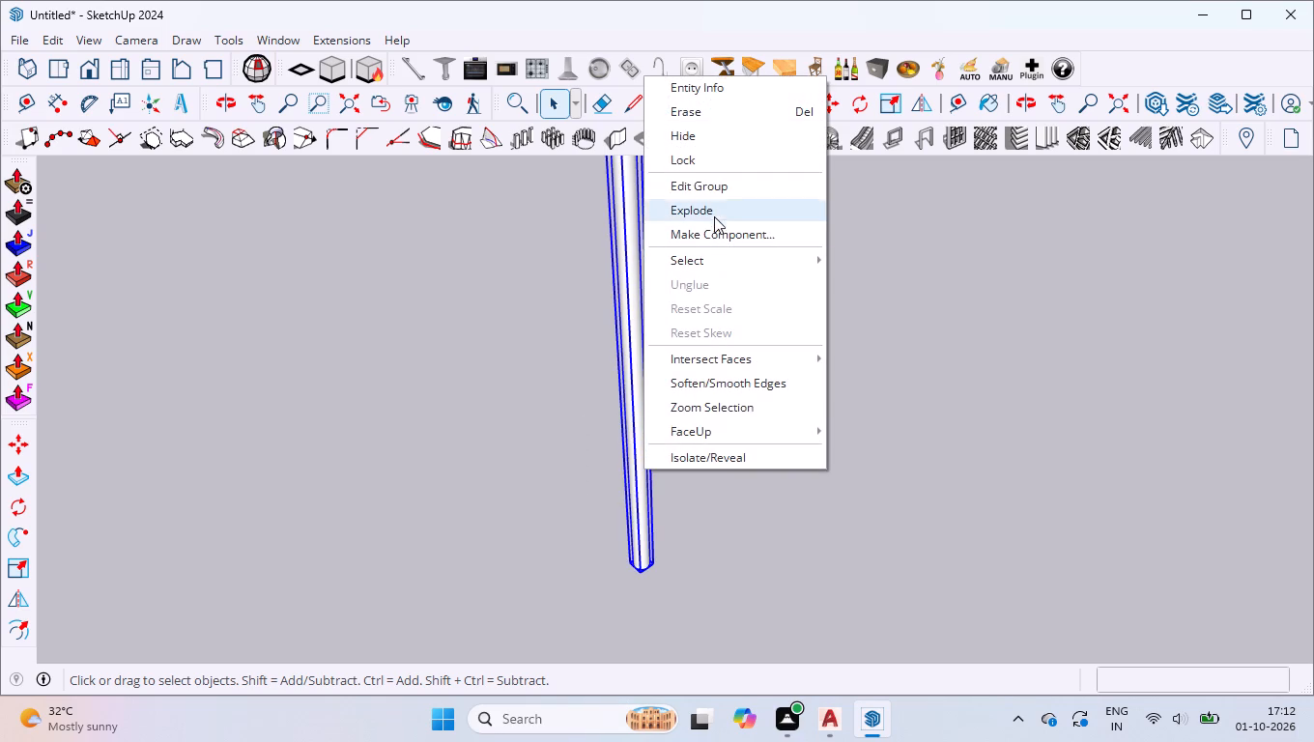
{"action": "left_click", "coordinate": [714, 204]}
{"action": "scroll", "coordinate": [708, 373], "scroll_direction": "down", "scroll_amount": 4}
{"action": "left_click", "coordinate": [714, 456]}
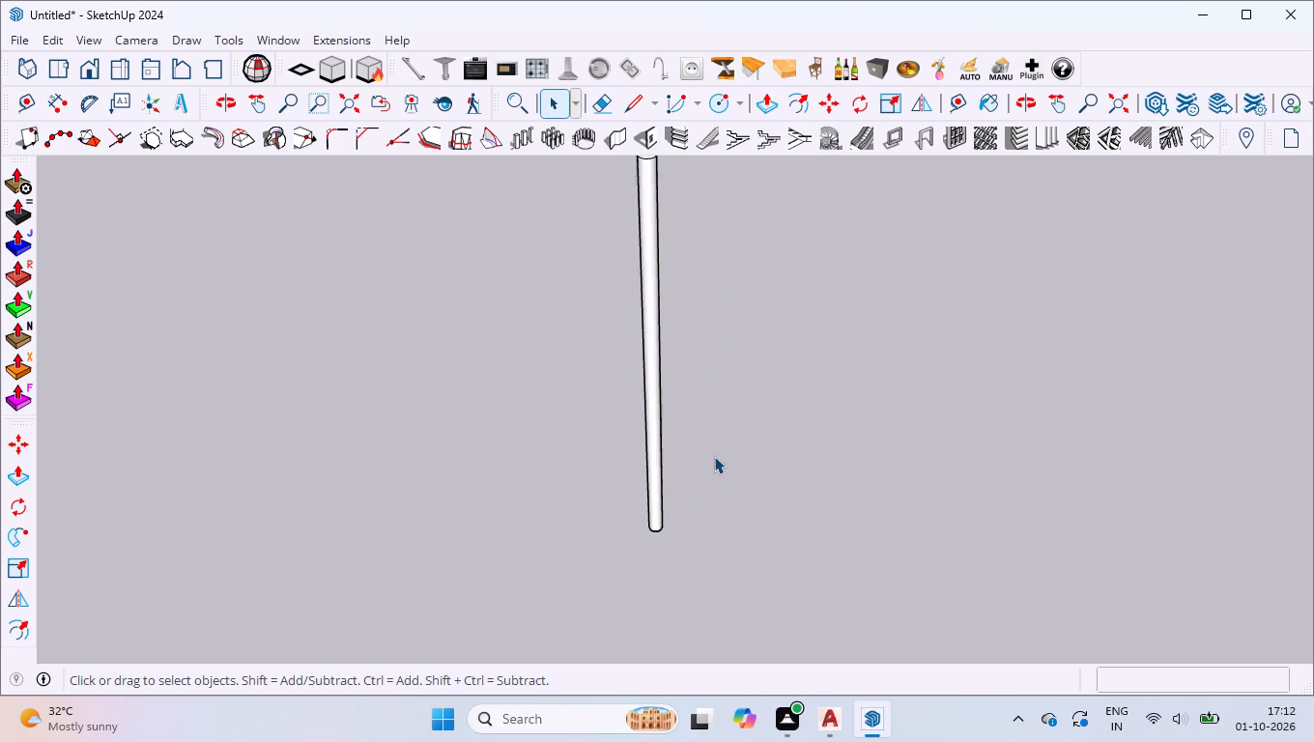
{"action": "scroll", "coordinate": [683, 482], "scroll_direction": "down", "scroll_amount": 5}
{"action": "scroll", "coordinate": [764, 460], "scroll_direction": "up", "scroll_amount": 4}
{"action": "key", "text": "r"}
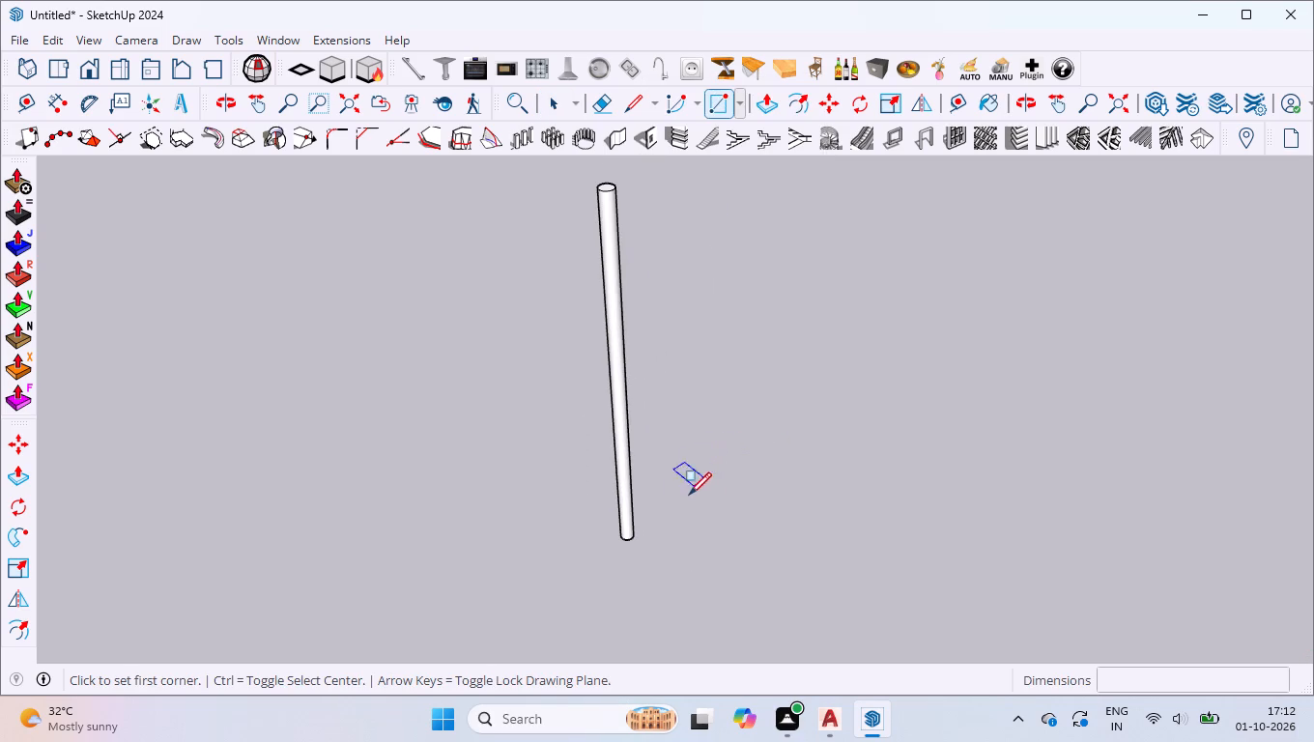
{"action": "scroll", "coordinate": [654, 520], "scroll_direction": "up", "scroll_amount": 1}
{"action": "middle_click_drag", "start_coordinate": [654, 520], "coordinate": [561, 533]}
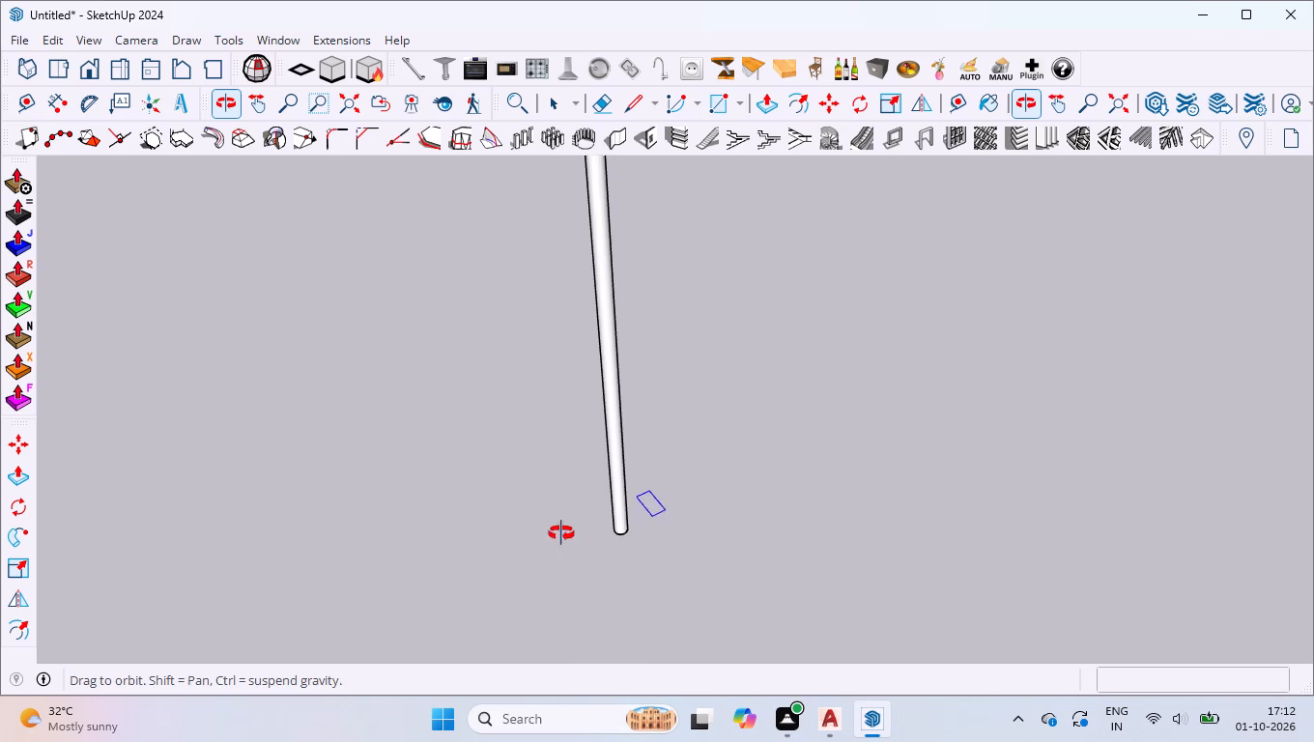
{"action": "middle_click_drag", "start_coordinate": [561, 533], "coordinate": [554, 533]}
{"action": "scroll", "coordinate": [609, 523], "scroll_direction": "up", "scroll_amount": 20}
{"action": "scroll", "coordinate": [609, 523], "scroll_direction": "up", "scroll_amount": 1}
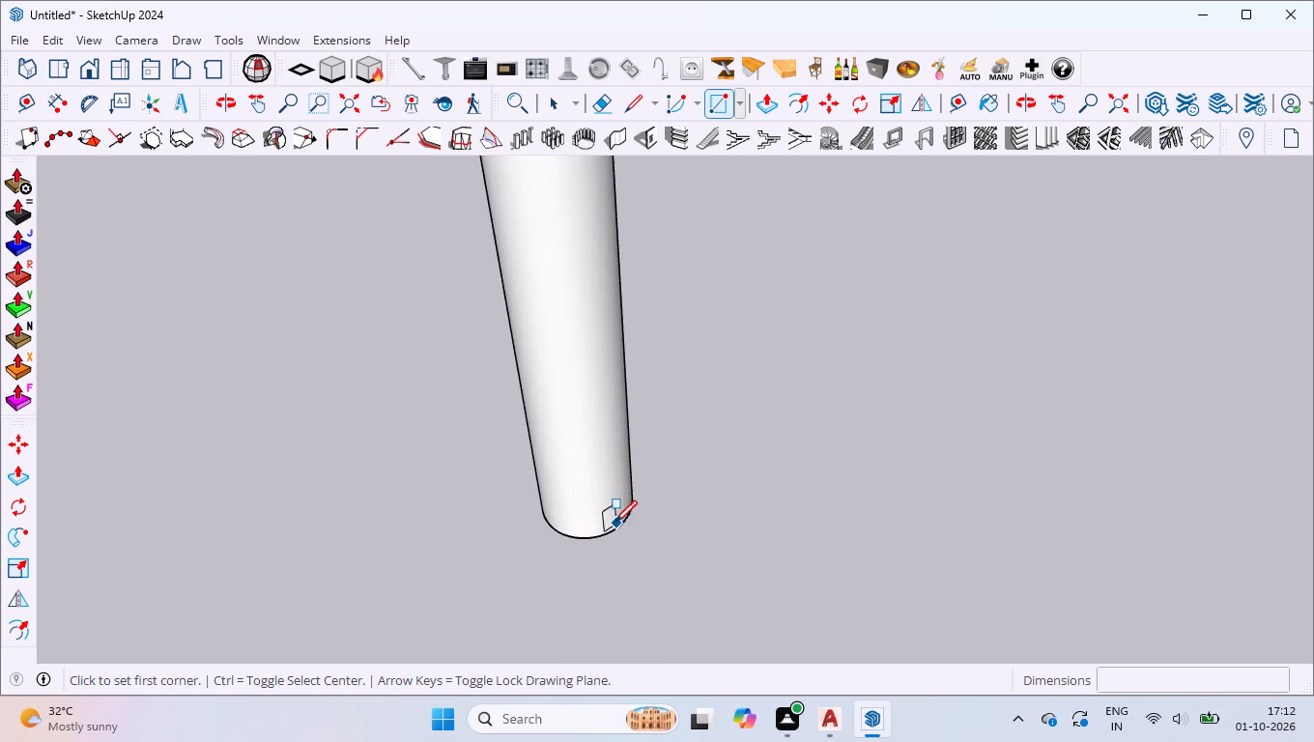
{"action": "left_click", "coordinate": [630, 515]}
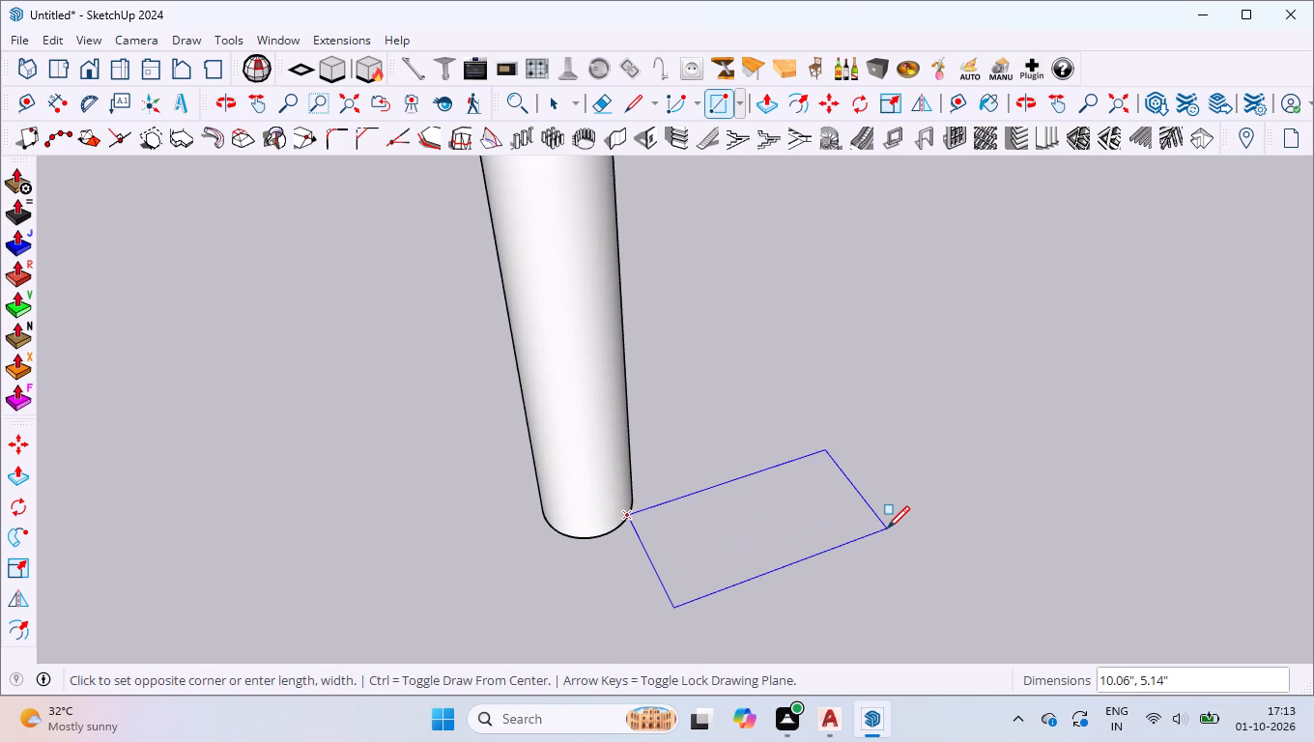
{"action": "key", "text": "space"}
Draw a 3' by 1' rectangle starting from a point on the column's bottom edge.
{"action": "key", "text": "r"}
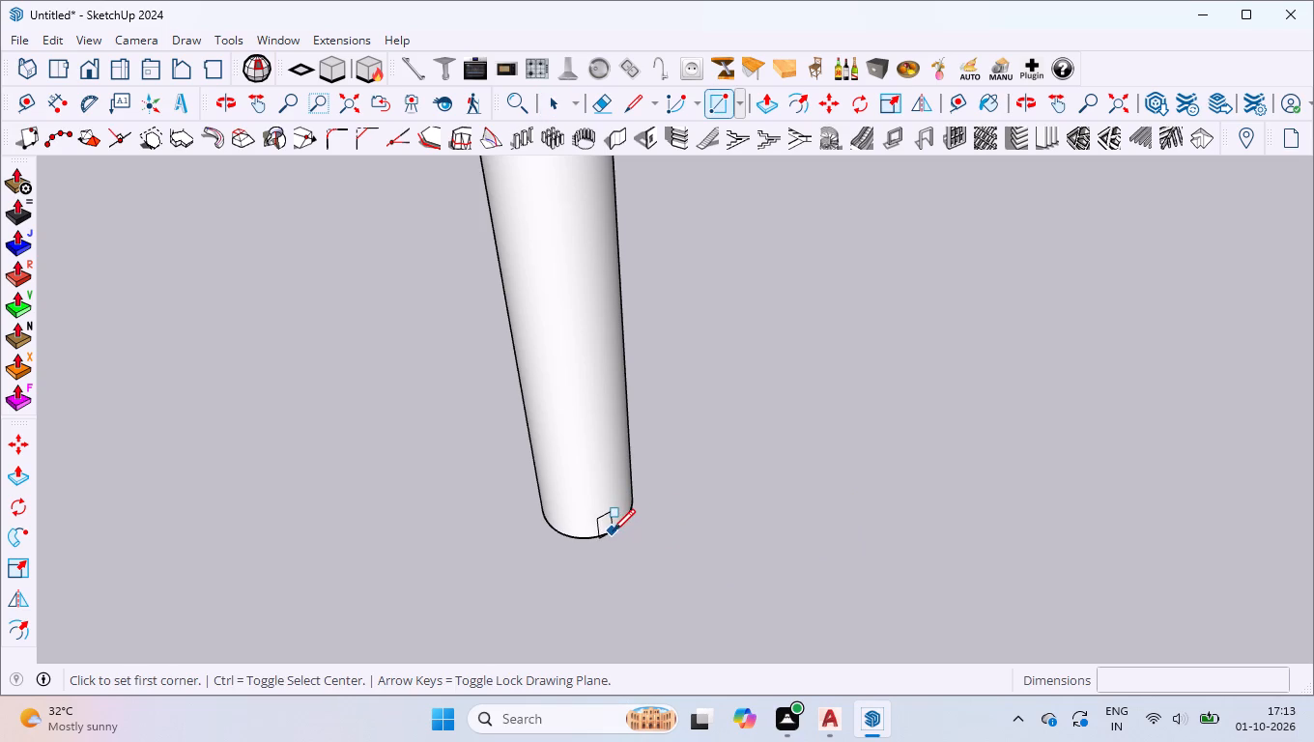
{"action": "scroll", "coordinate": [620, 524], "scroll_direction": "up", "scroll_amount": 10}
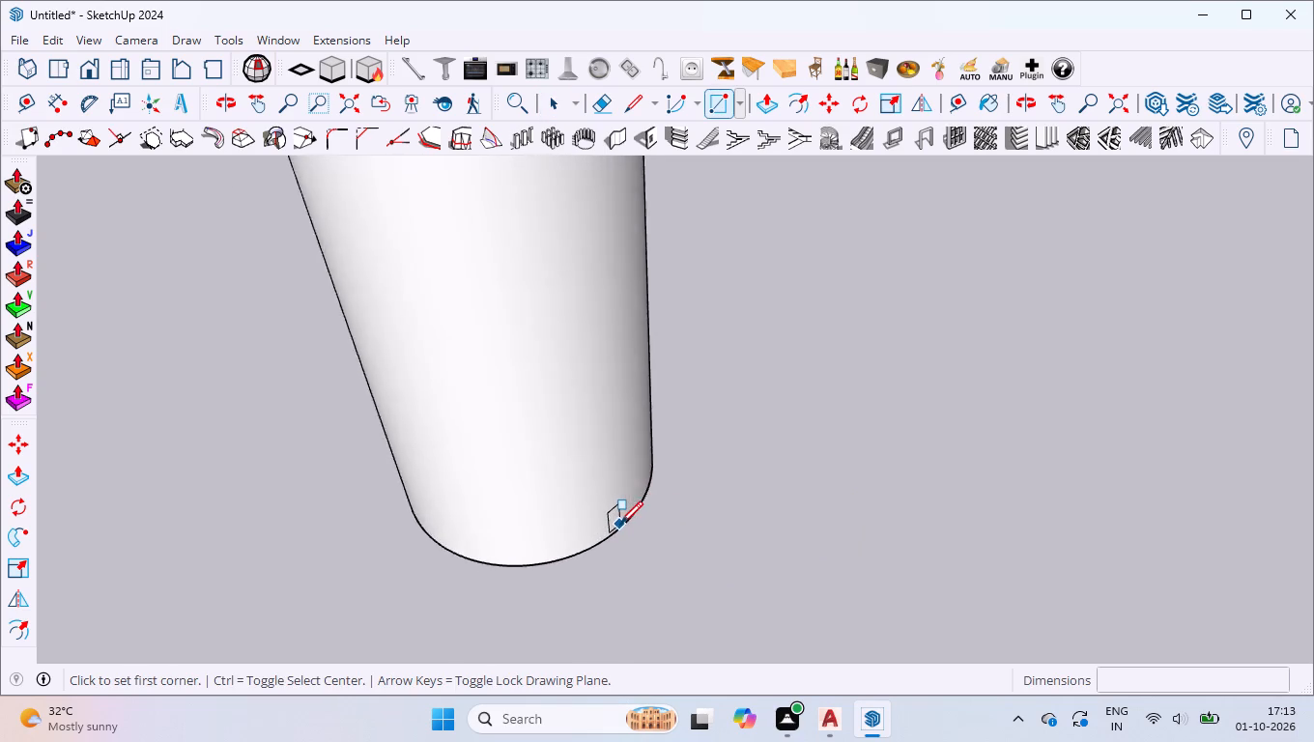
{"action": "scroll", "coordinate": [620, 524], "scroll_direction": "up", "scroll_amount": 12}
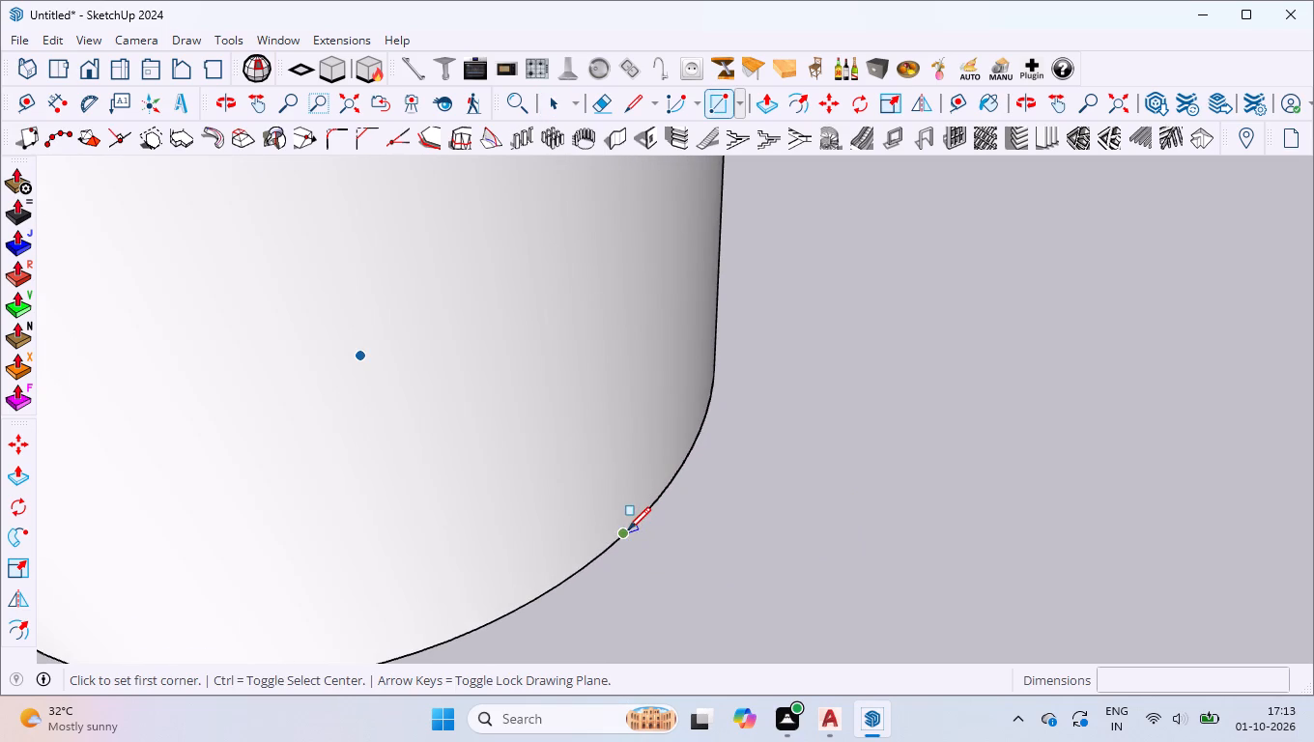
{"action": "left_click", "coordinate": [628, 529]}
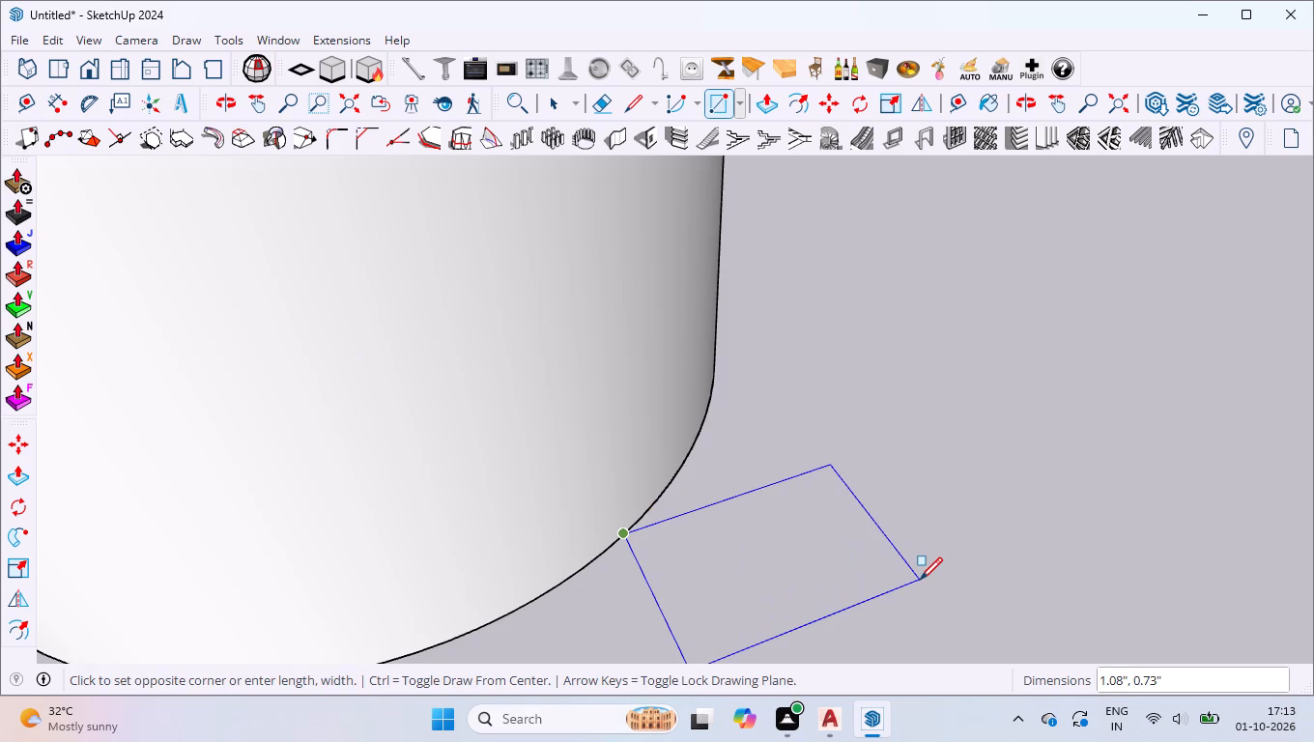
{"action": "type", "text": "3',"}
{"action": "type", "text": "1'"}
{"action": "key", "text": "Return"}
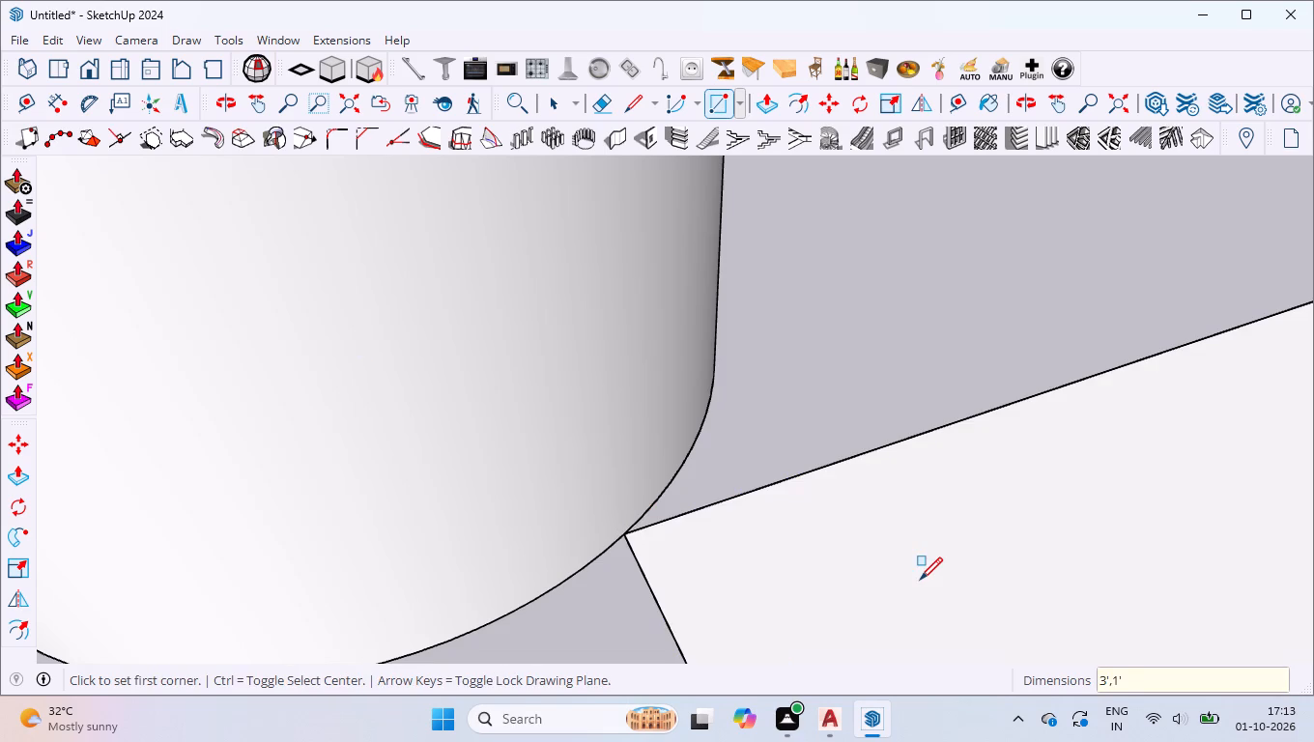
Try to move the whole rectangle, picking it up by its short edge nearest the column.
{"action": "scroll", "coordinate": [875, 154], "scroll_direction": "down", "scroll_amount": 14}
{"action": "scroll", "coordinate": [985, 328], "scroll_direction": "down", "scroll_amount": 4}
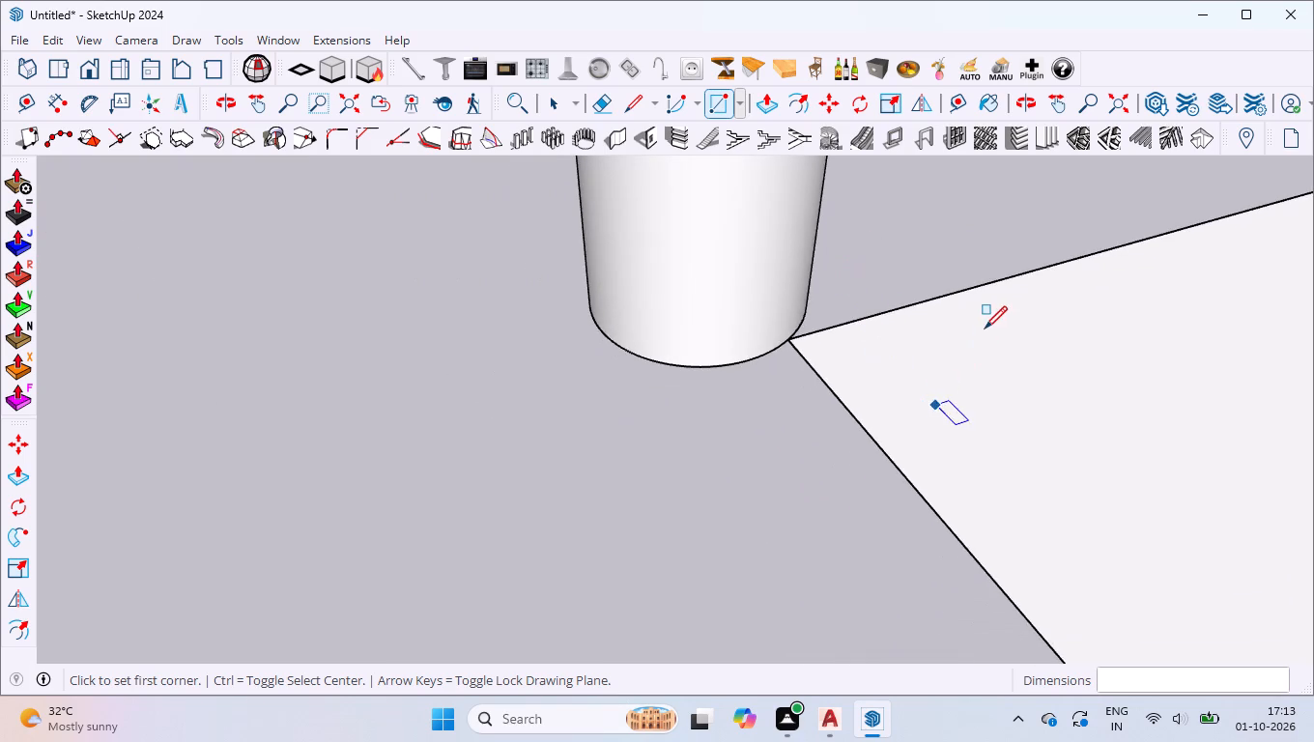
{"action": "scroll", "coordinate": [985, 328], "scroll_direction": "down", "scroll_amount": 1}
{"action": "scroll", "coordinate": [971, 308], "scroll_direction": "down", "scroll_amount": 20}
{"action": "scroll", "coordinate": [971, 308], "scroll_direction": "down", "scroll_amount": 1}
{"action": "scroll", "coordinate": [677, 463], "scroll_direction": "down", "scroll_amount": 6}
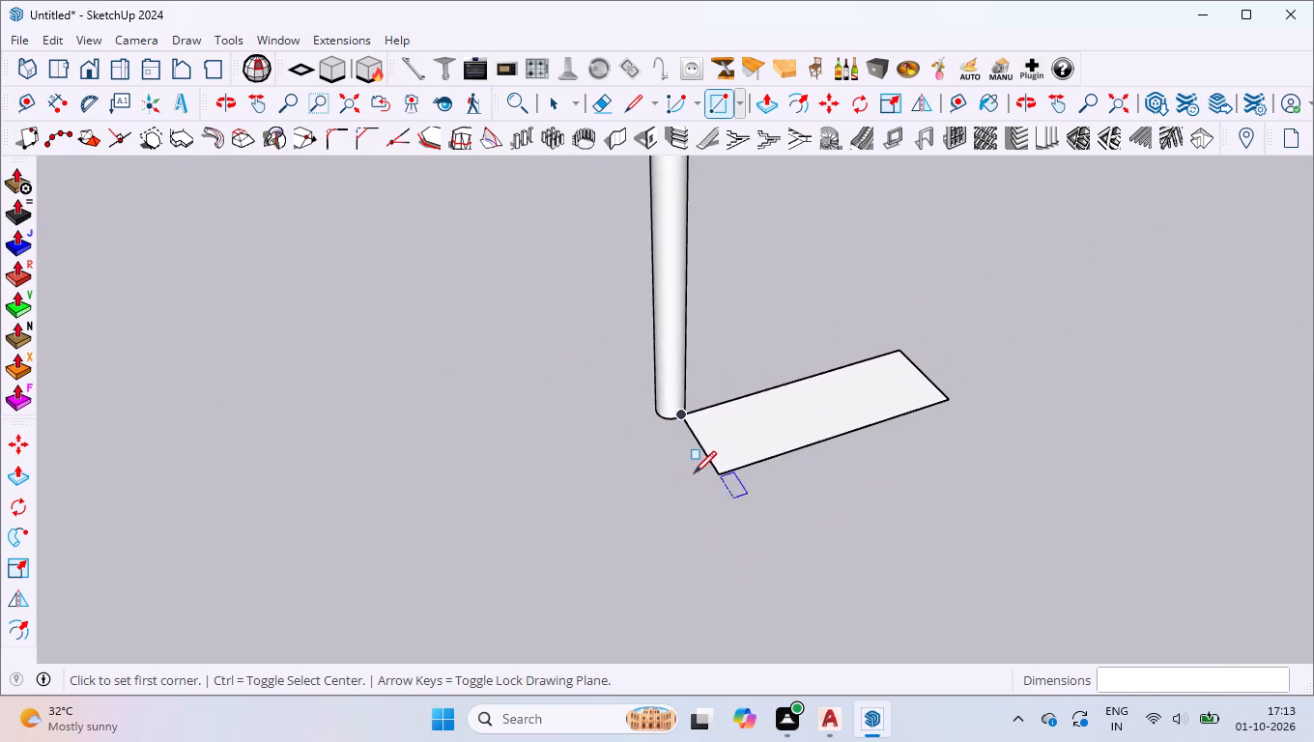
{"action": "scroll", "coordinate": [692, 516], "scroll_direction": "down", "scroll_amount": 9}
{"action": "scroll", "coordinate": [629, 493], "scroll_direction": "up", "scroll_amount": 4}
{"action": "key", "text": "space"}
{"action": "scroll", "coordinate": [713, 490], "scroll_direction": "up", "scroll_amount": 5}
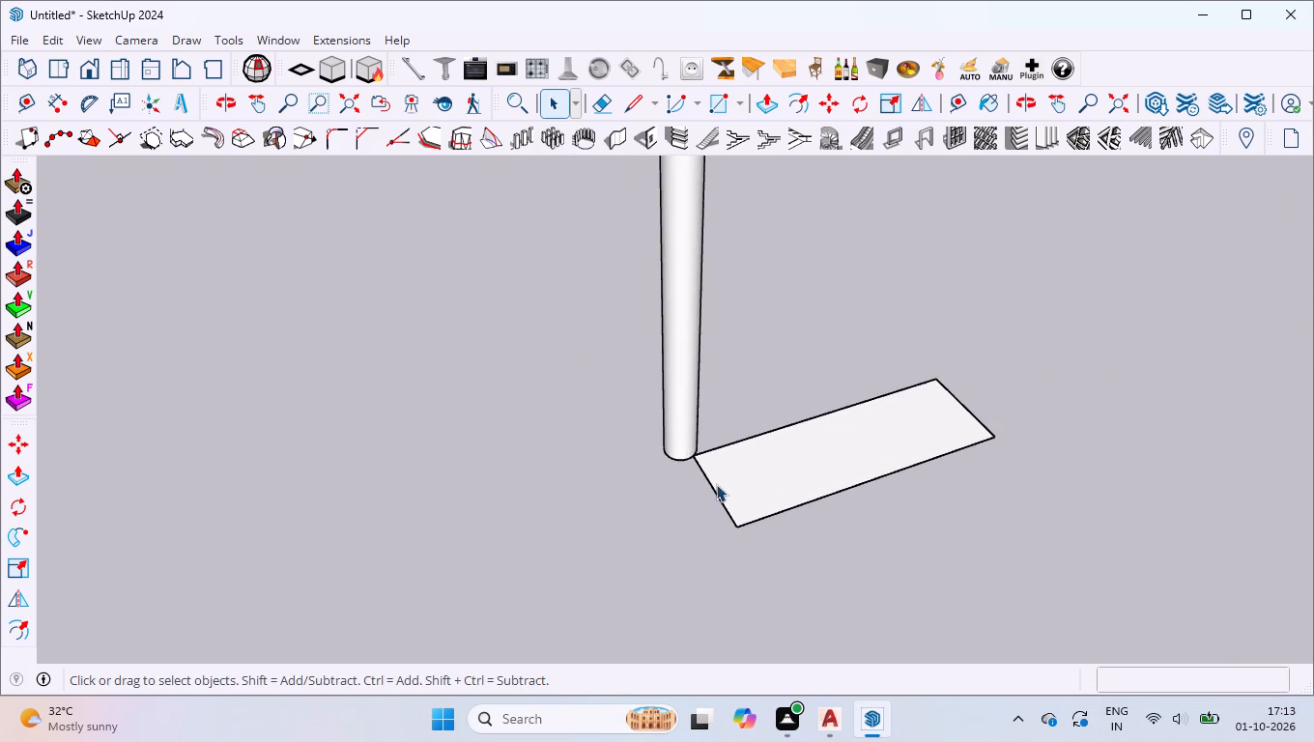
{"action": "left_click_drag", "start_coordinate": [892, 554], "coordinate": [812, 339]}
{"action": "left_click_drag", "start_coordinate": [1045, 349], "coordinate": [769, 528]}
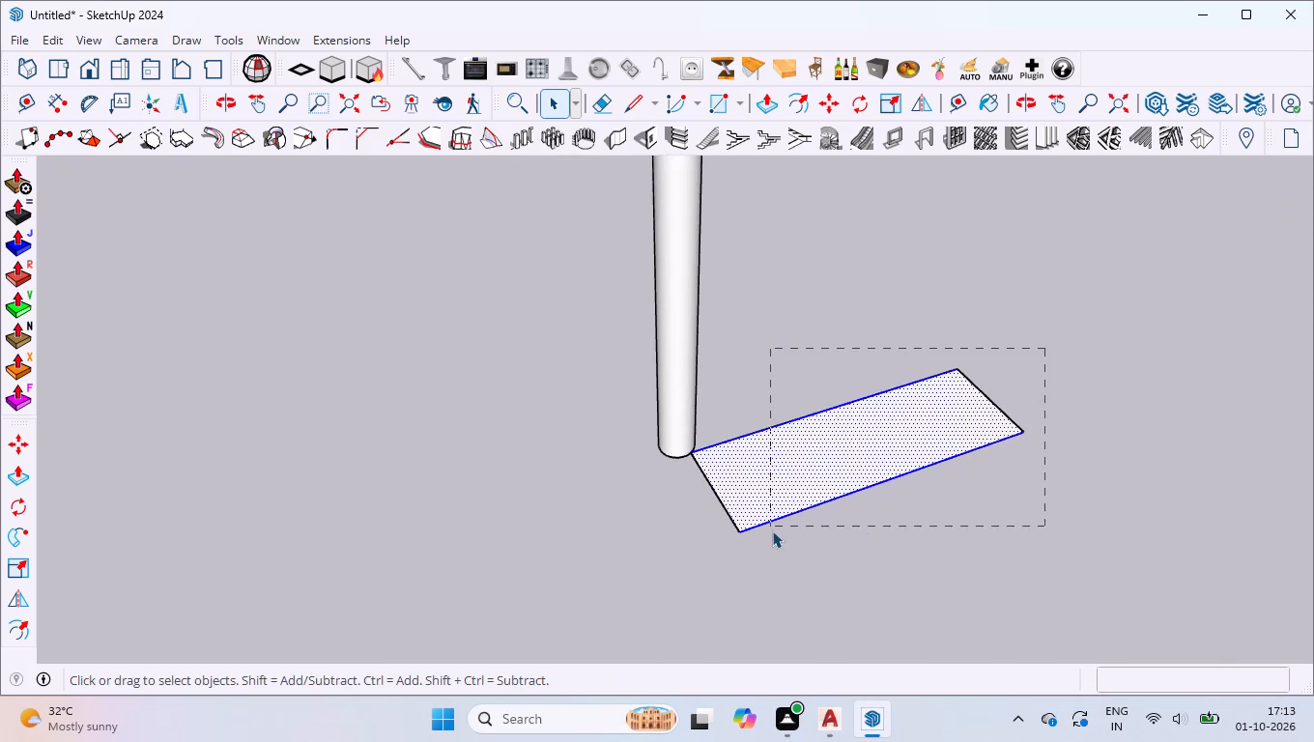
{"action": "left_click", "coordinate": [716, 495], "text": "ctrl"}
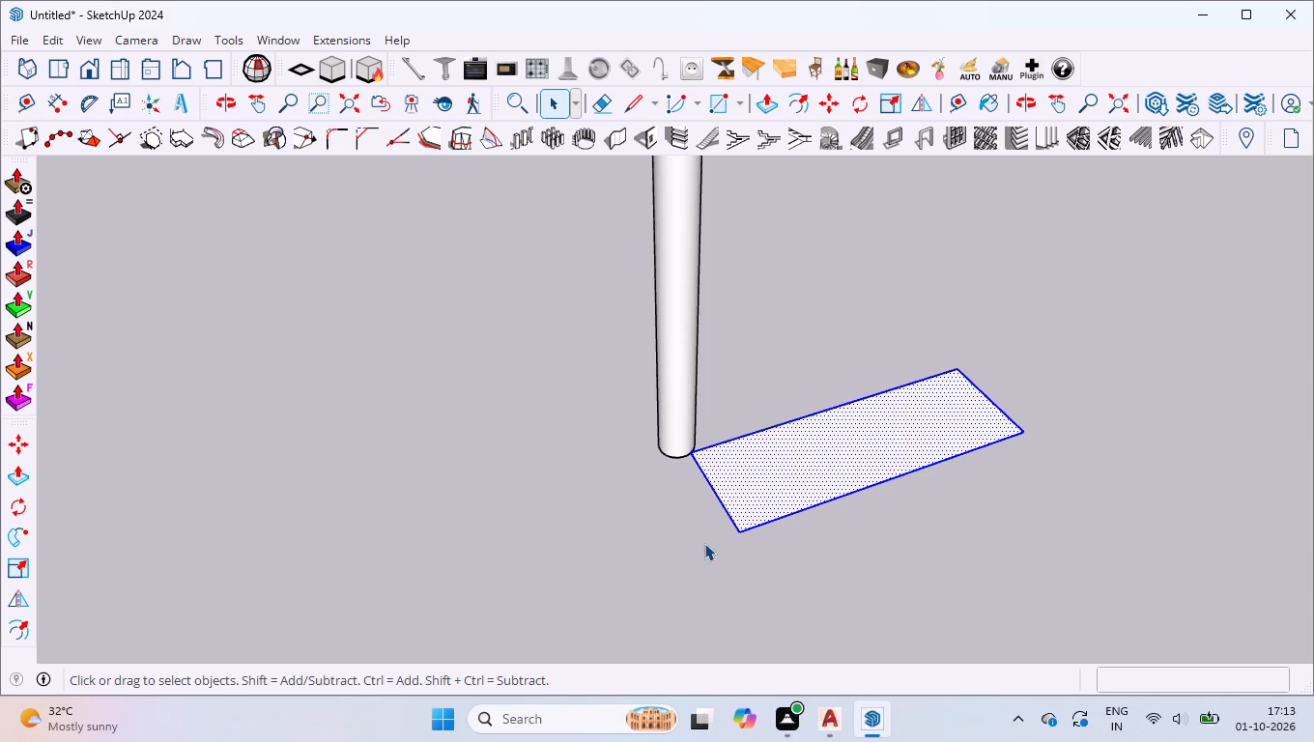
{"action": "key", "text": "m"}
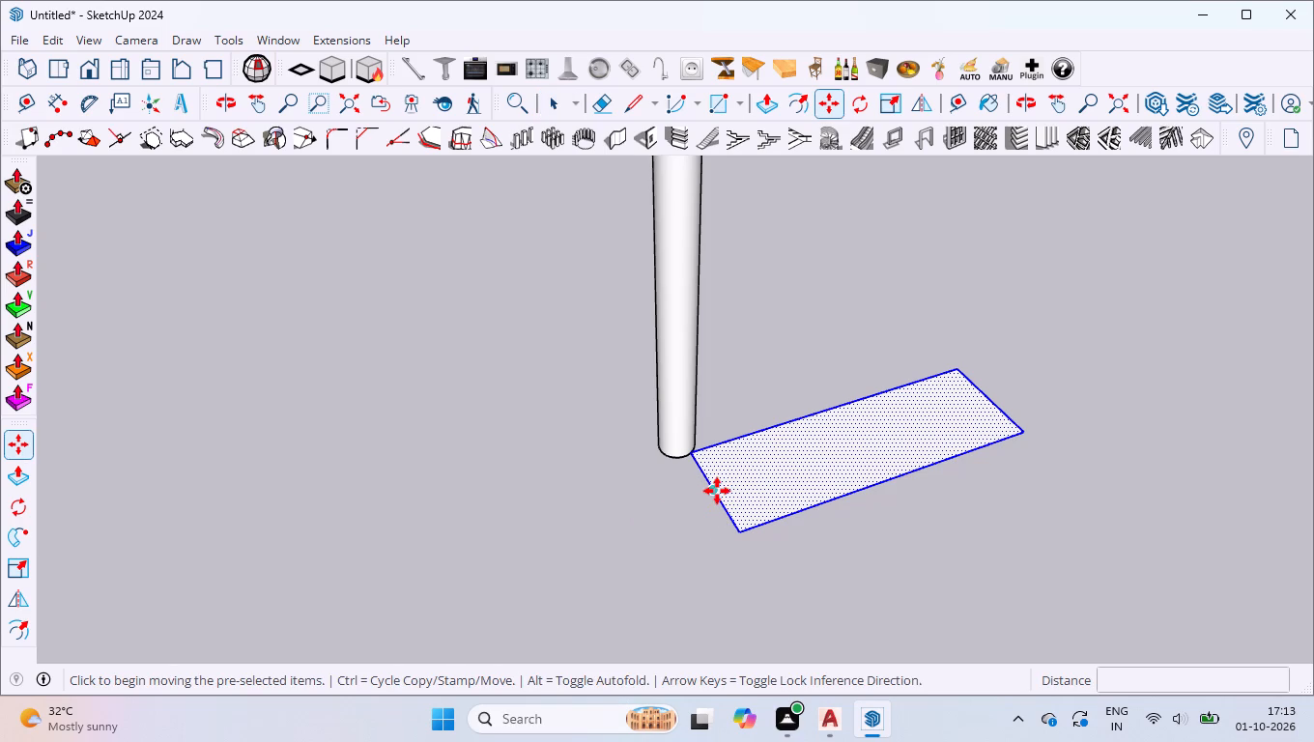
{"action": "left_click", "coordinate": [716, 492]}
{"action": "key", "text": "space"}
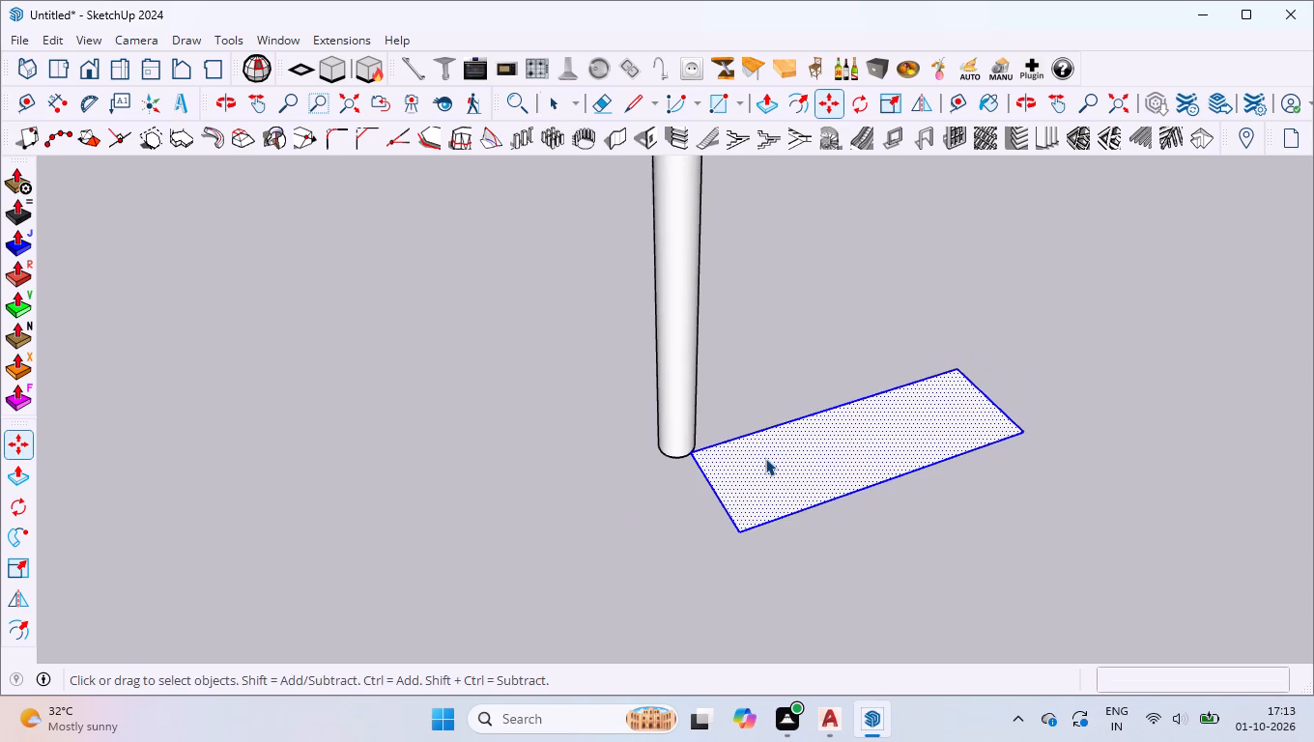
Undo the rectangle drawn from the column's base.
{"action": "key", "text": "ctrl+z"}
Draw a 3' by 1' rectangle on the ground, clear of the column's base.
{"action": "key", "text": "r"}
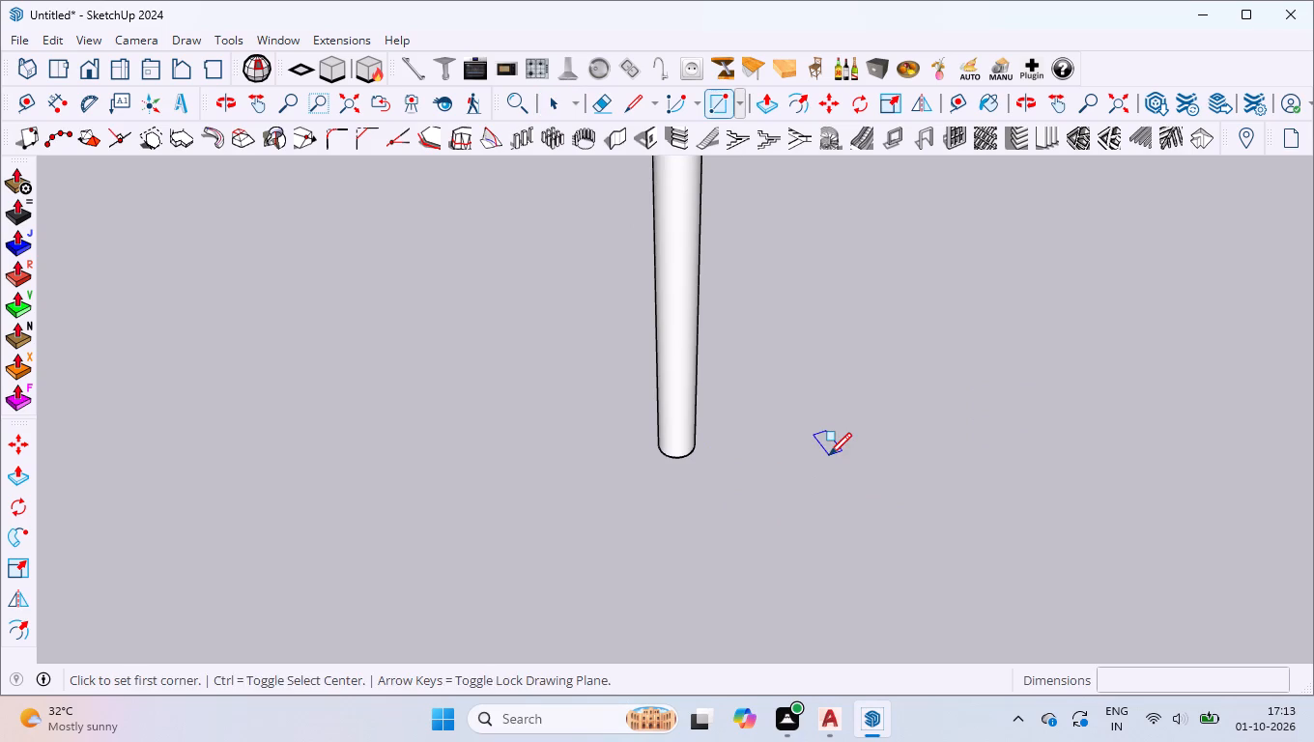
{"action": "left_click", "coordinate": [829, 455]}
{"action": "type", "text": "3',1'"}
{"action": "key", "text": "Return"}
Push/Pull the rectangle beside the column up 6" to form a step block.
{"action": "key", "text": "p"}
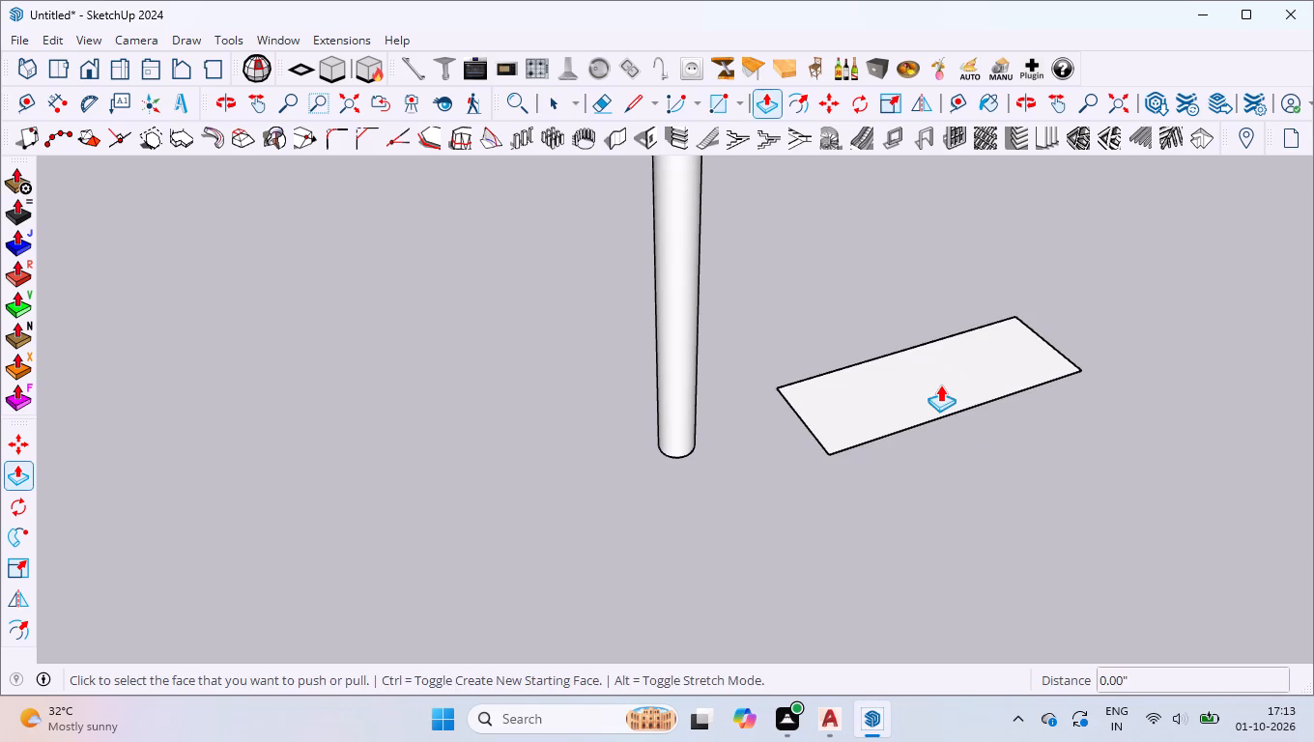
{"action": "left_click", "coordinate": [940, 385]}
{"action": "type", "text": "6\""}
{"action": "key", "text": "Return"}
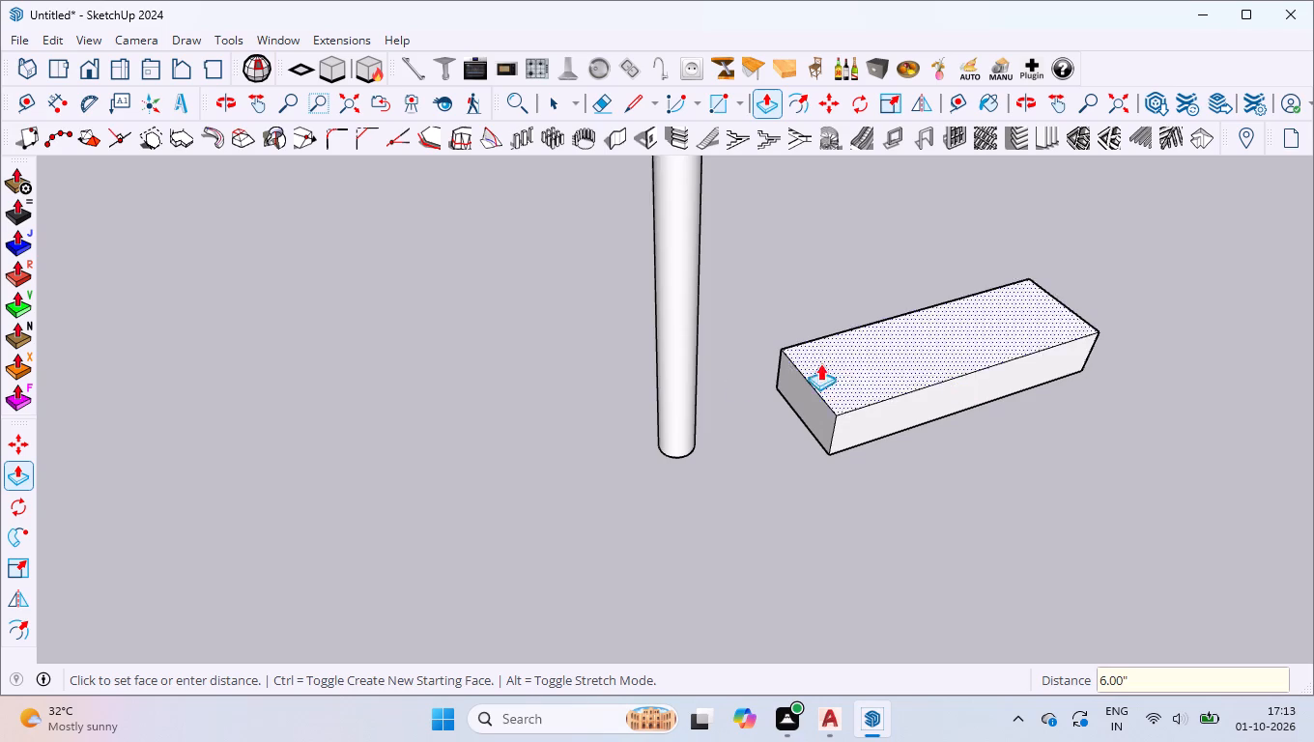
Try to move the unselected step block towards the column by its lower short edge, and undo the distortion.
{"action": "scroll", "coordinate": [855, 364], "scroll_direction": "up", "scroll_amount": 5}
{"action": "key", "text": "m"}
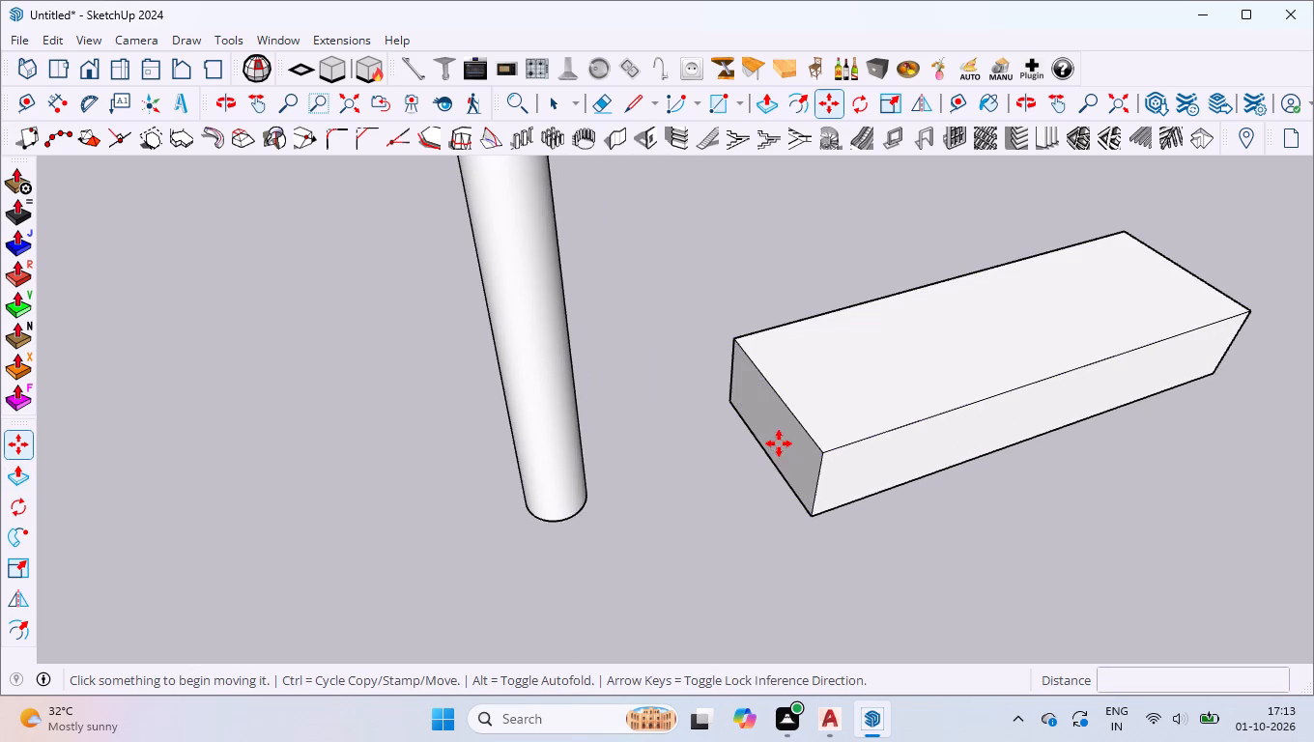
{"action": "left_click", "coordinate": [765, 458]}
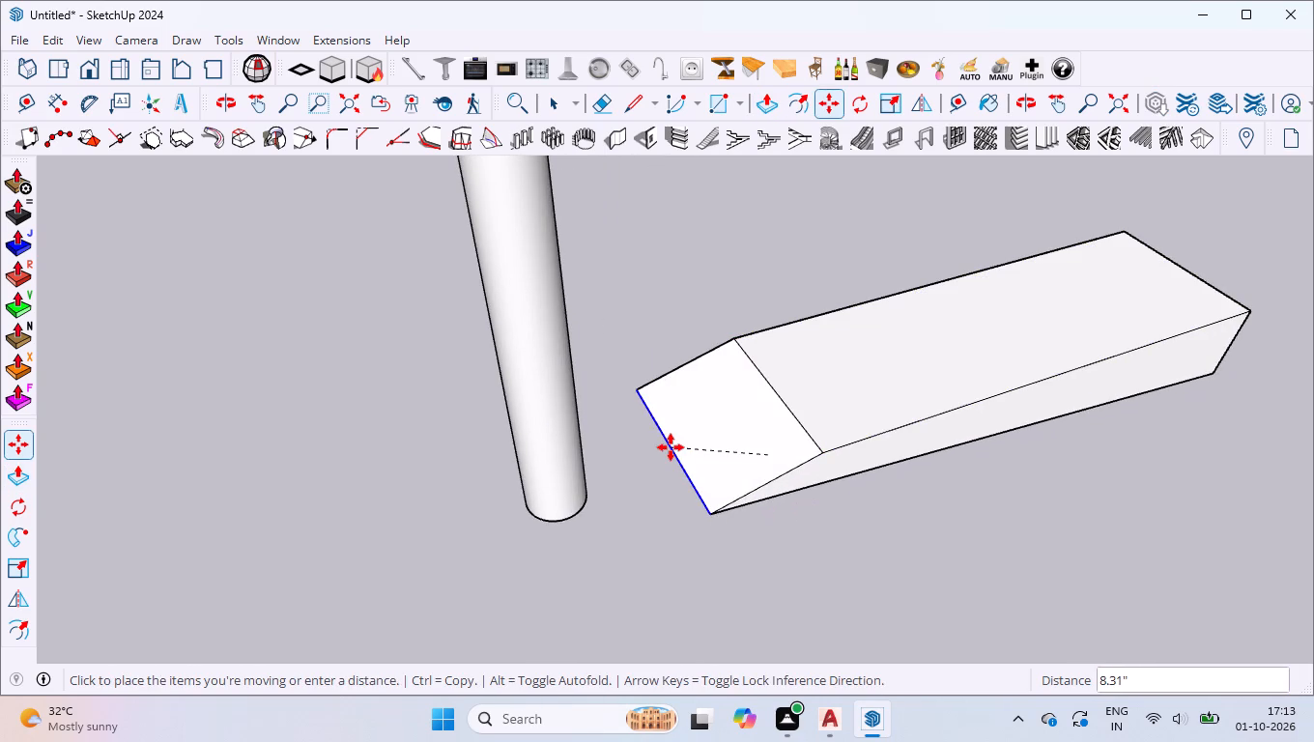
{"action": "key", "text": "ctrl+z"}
Move the whole step block by the midpoint of its lower short edge against the rim of the column's base.
{"action": "key", "text": "space"}
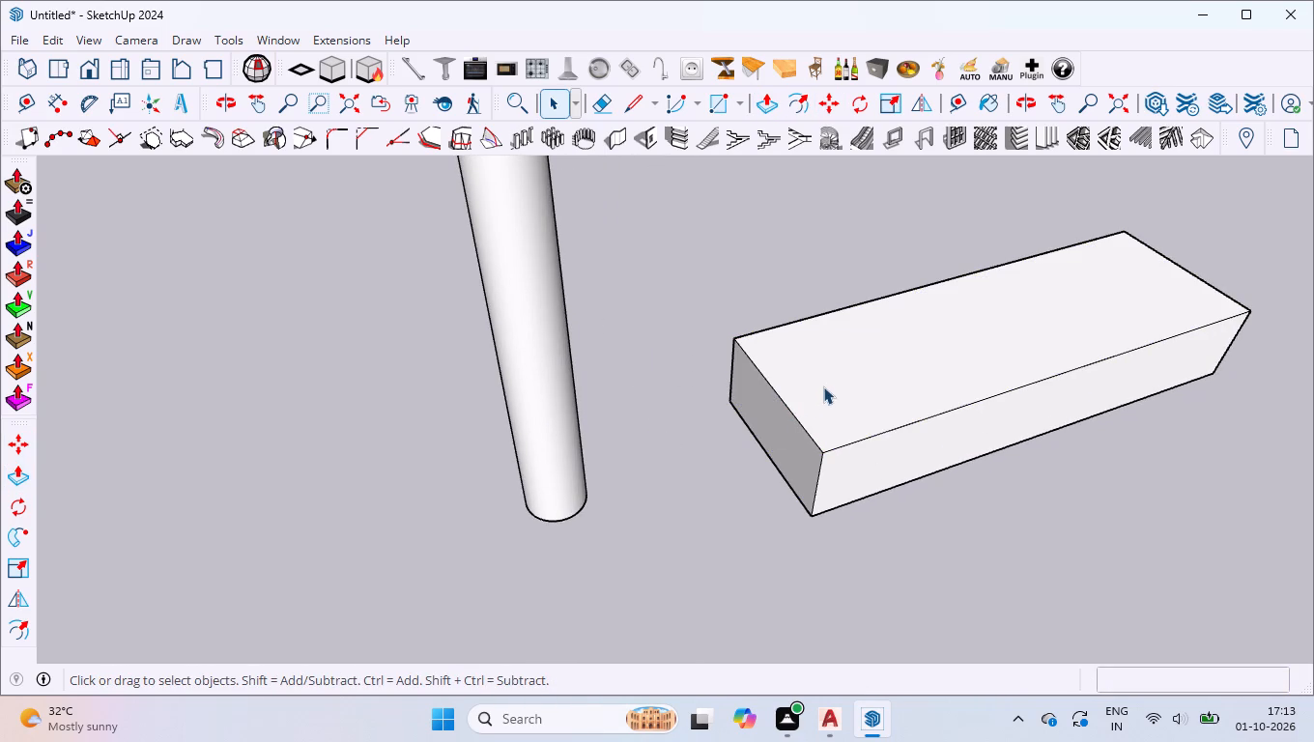
{"action": "triple_click", "coordinate": [823, 386]}
{"action": "key", "text": "m"}
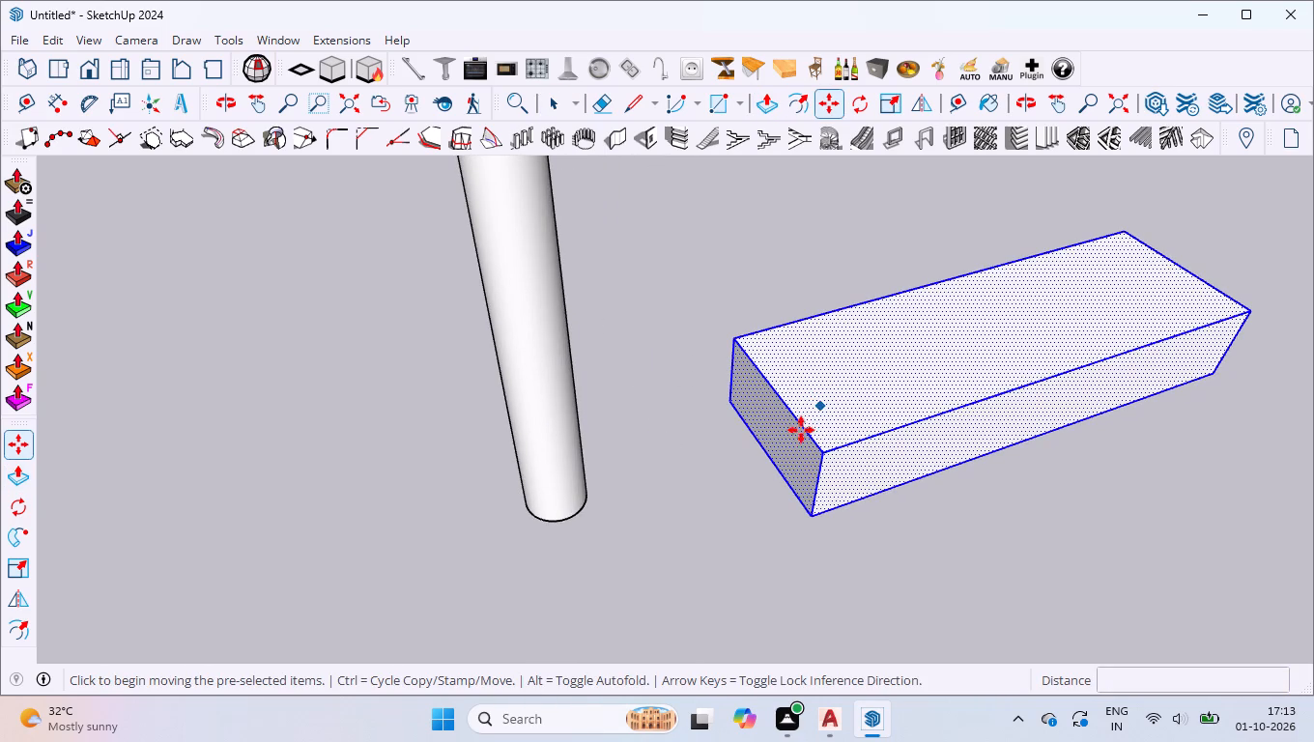
{"action": "left_click", "coordinate": [770, 460]}
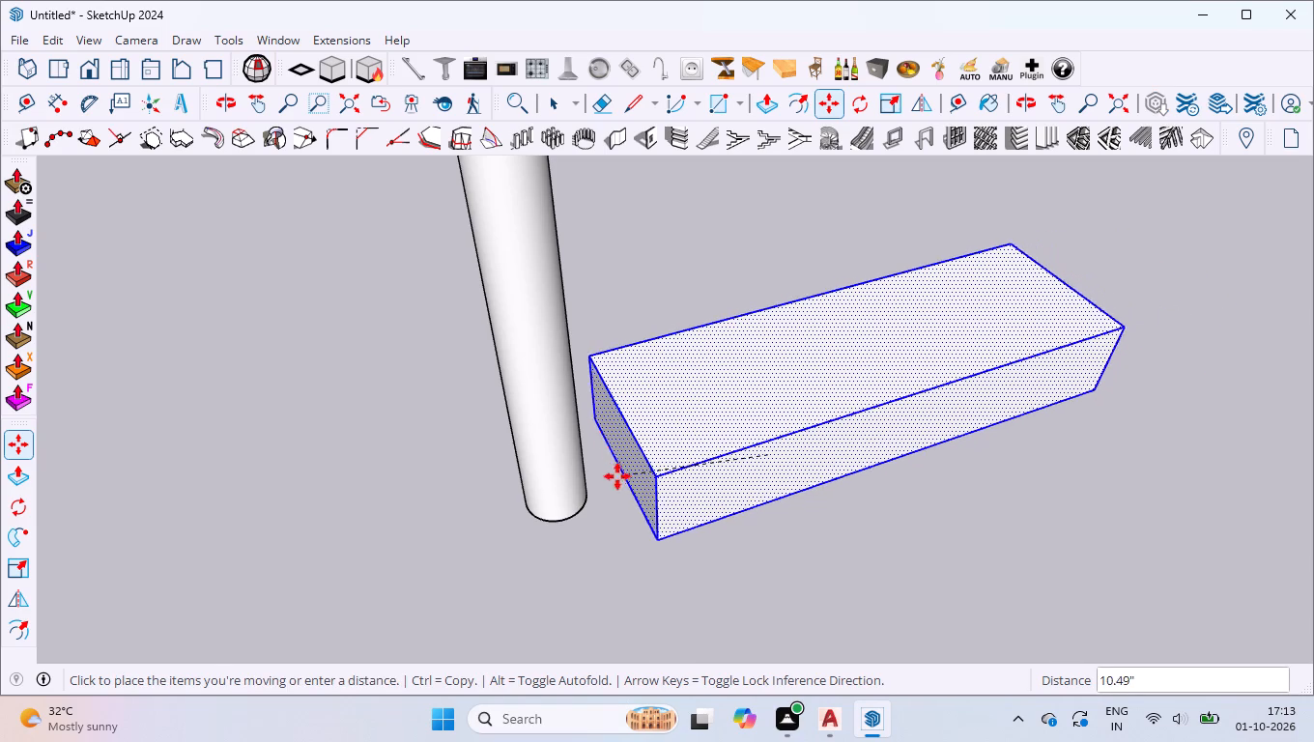
{"action": "scroll", "coordinate": [601, 491], "scroll_direction": "up", "scroll_amount": 2}
{"action": "middle_click_drag", "start_coordinate": [601, 491], "coordinate": [540, 499]}
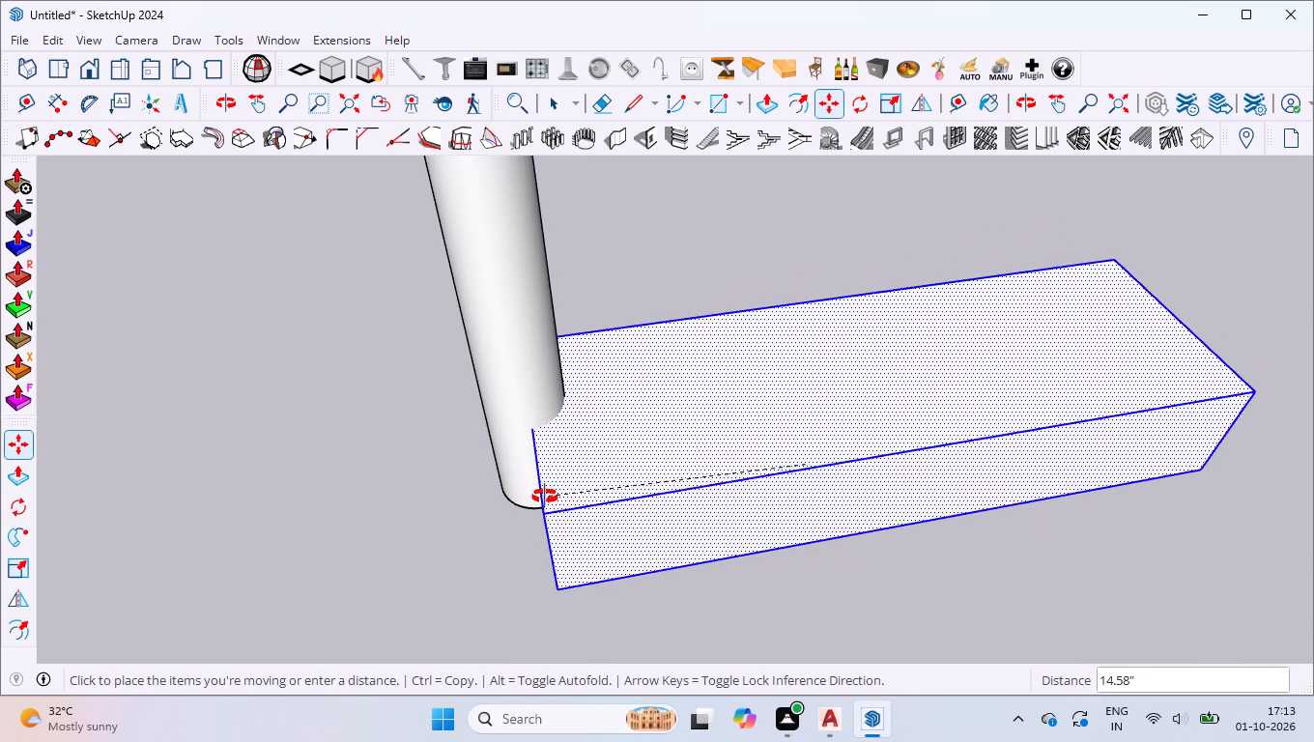
{"action": "middle_click_drag", "start_coordinate": [545, 497], "coordinate": [534, 178]}
{"action": "scroll", "coordinate": [637, 498], "scroll_direction": "up", "scroll_amount": 5}
{"action": "middle_click_drag", "start_coordinate": [572, 442], "coordinate": [529, 304]}
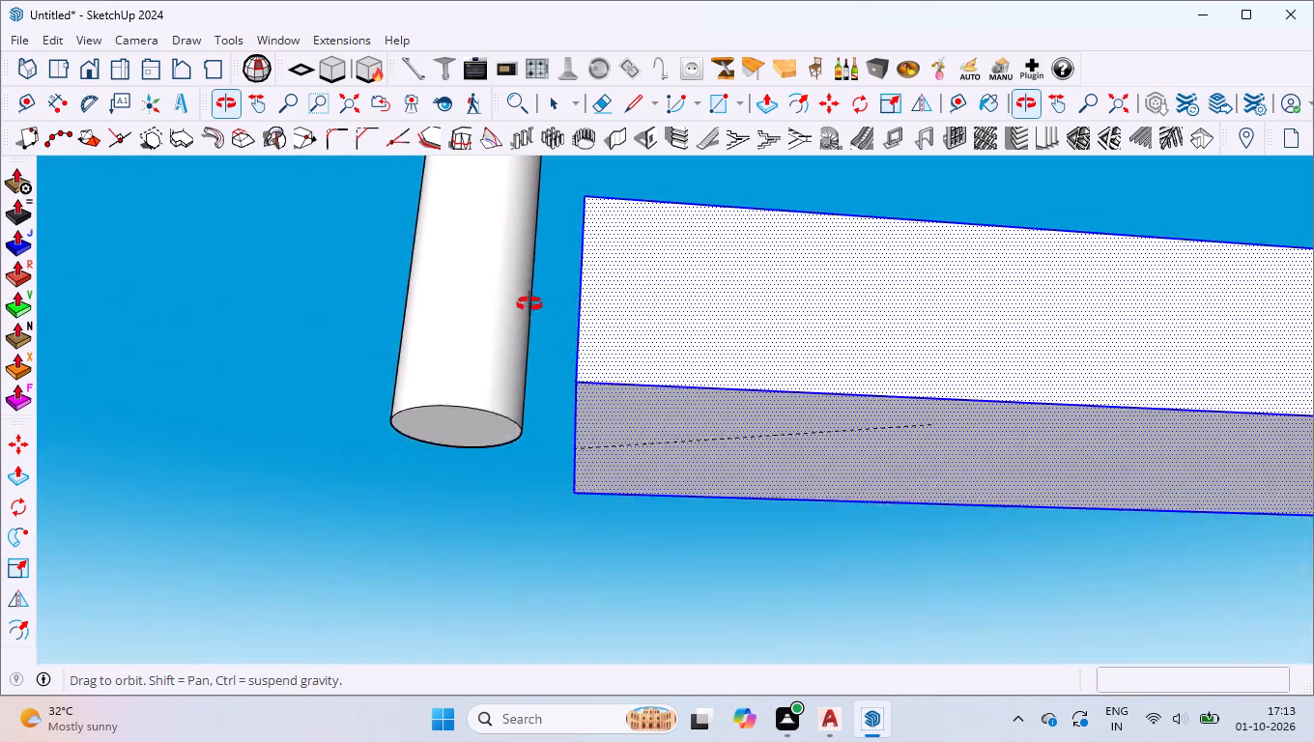
{"action": "middle_click_drag", "start_coordinate": [529, 304], "coordinate": [524, 227]}
{"action": "scroll", "coordinate": [536, 376], "scroll_direction": "up", "scroll_amount": 5}
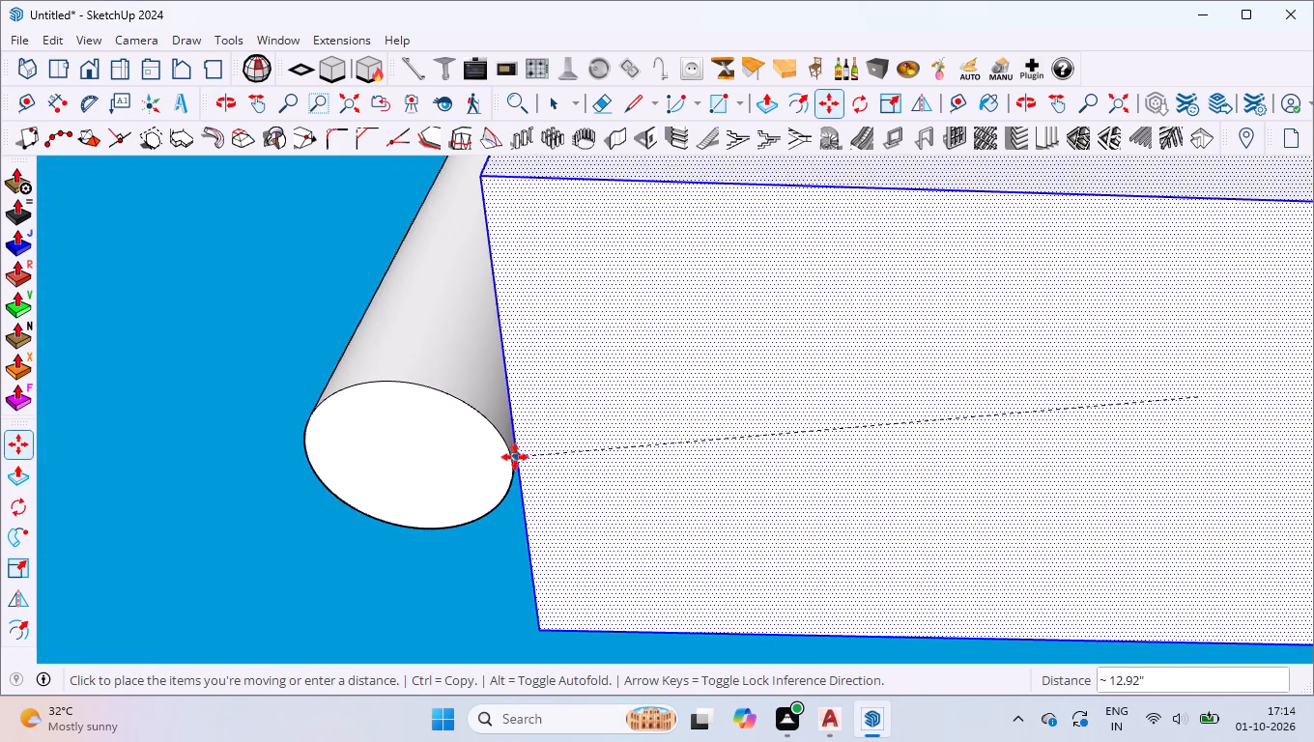
{"action": "left_click", "coordinate": [508, 459]}
{"action": "scroll", "coordinate": [578, 472], "scroll_direction": "down", "scroll_amount": 7}
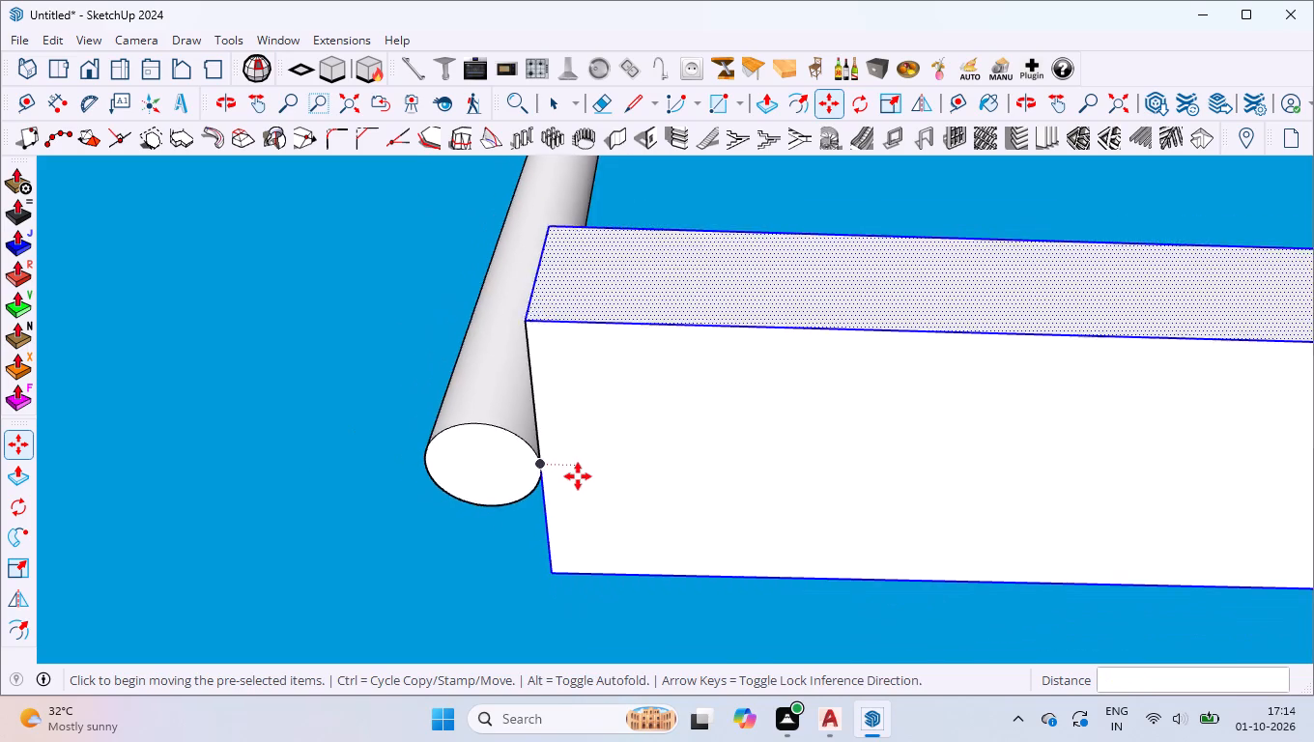
Group the column and the step block together.
{"action": "scroll", "coordinate": [578, 476], "scroll_direction": "down", "scroll_amount": 5}
{"action": "key", "text": "space"}
{"action": "middle_click_drag", "start_coordinate": [593, 441], "coordinate": [639, 671]}
{"action": "scroll", "coordinate": [641, 677], "scroll_direction": "down", "scroll_amount": 1}
{"action": "scroll", "coordinate": [636, 487], "scroll_direction": "down", "scroll_amount": 20}
{"action": "scroll", "coordinate": [636, 487], "scroll_direction": "down", "scroll_amount": 4}
{"action": "left_click_drag", "start_coordinate": [566, 204], "coordinate": [858, 709]}
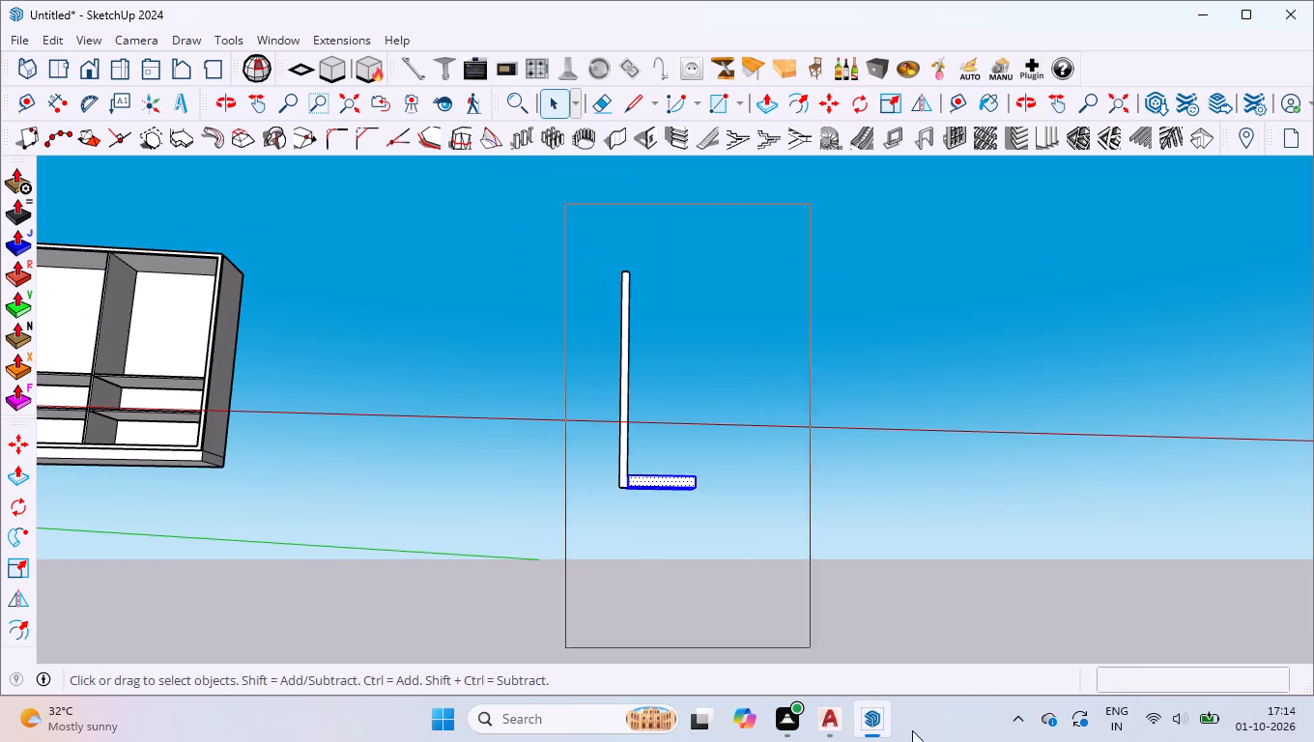
{"action": "right_click", "coordinate": [656, 487]}
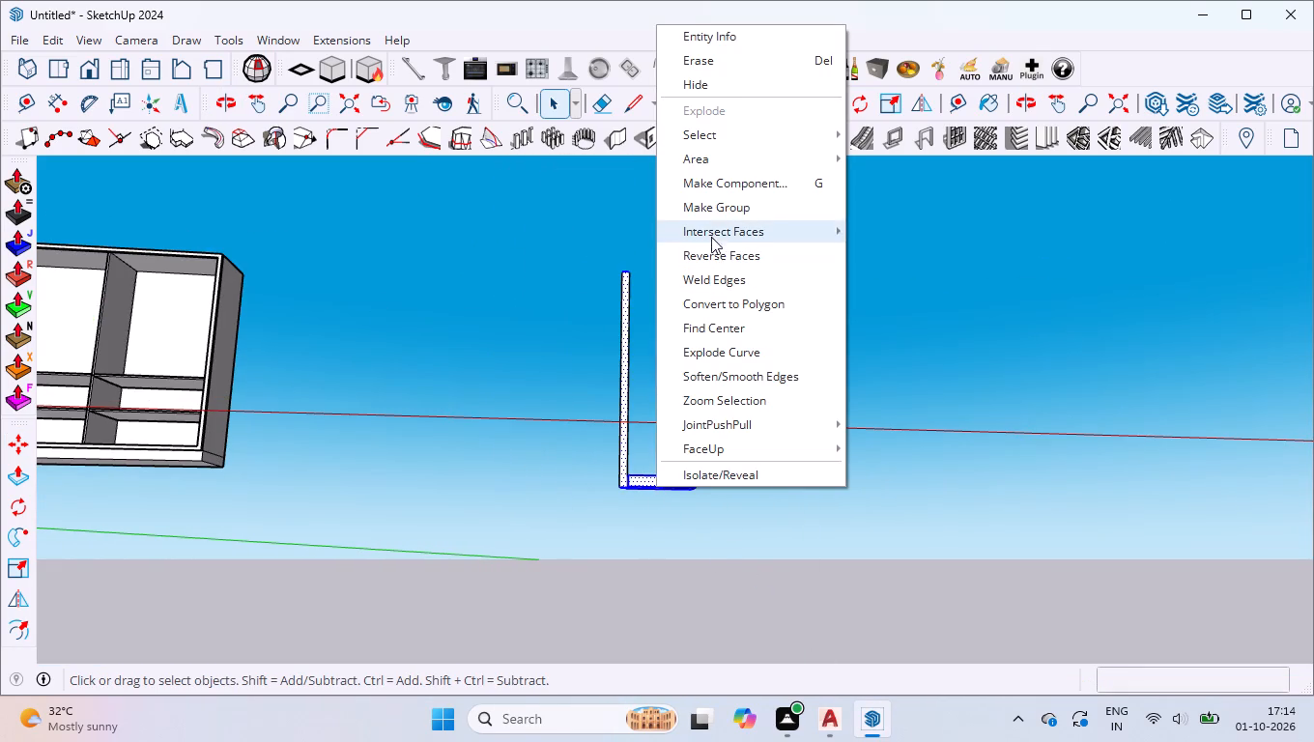
{"action": "left_click", "coordinate": [712, 212]}
Set up a polar array of the column-and-step group with a 360° angle and 15 entities.
{"action": "left_click", "coordinate": [531, 230]}
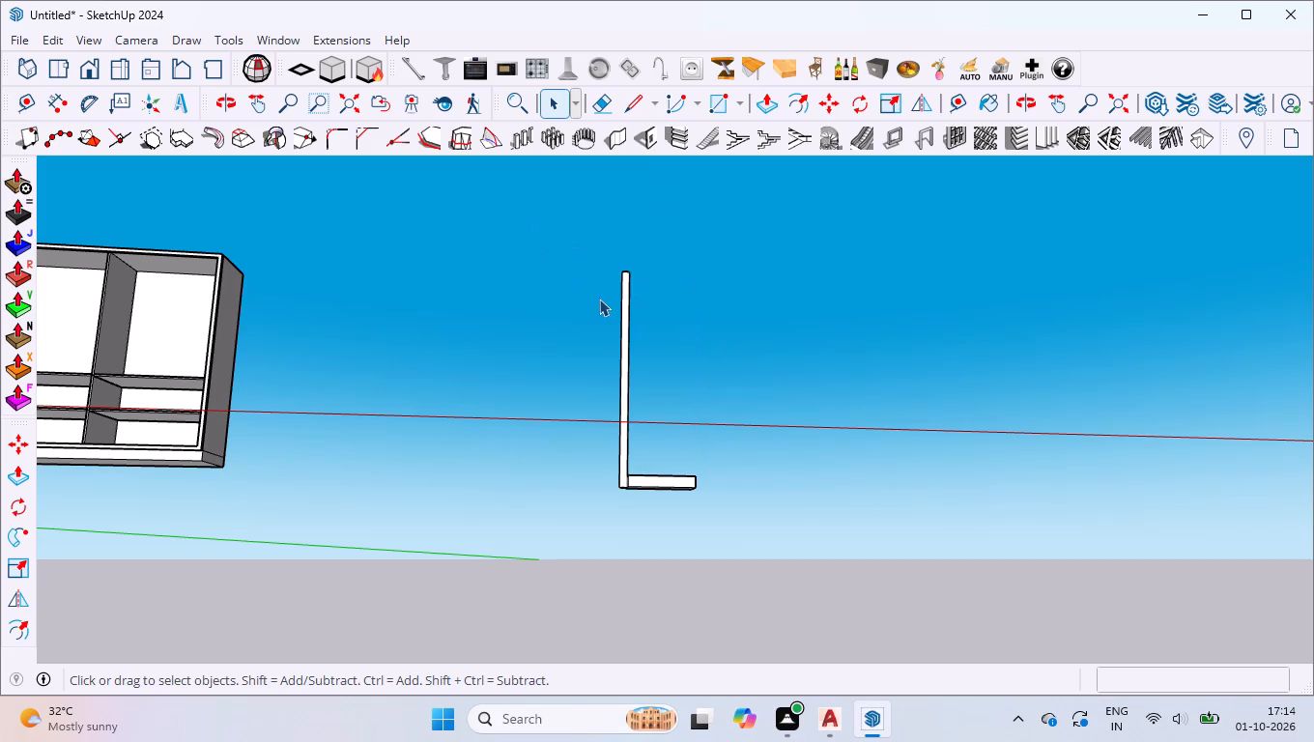
{"action": "left_click", "coordinate": [617, 341]}
{"action": "left_click", "coordinate": [634, 334]}
{"action": "left_click_drag", "start_coordinate": [654, 342], "coordinate": [586, 408]}
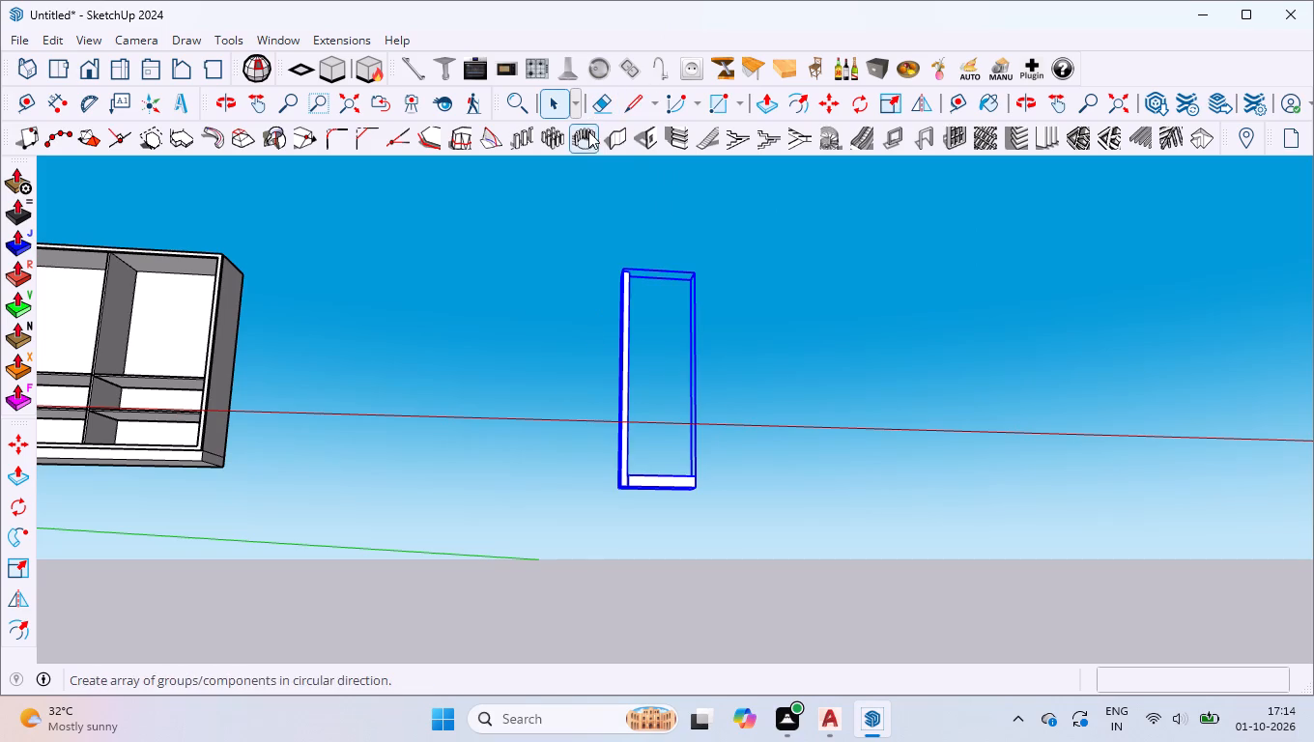
{"action": "left_click", "coordinate": [588, 138]}
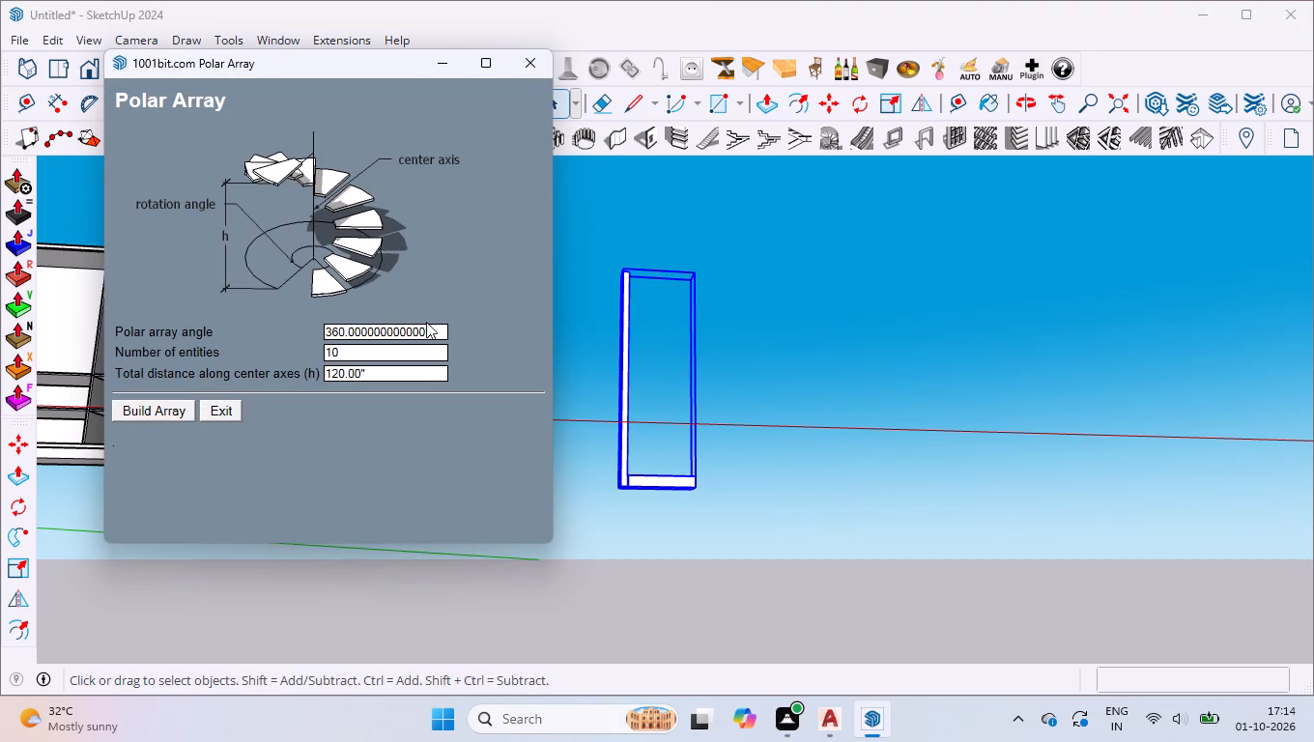
{"action": "left_click", "coordinate": [442, 336]}
{"action": "type", "text": "360"}
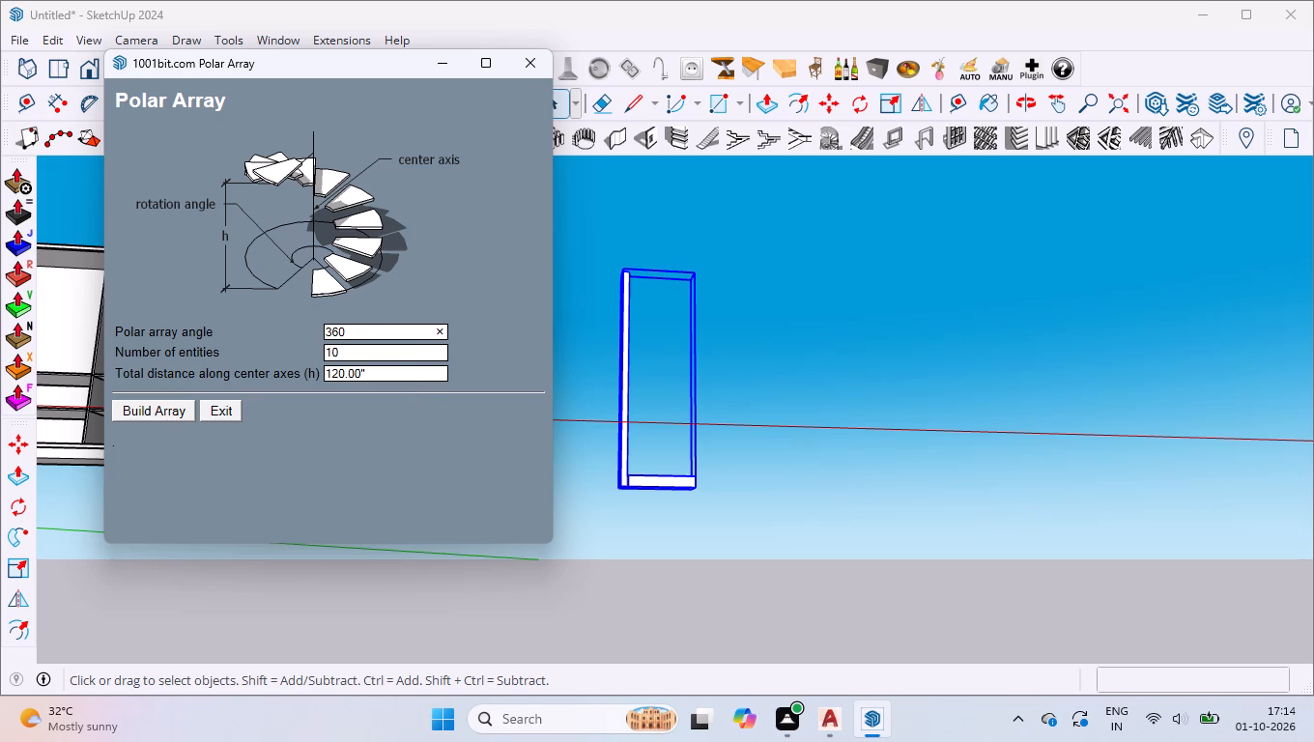
{"action": "left_click", "coordinate": [391, 351]}
{"action": "type", "text": "15"}
{"action": "left_click", "coordinate": [136, 408]}
Build the polar array around a vertical axis picked from the centre of the column's base to the centre of its top.
{"action": "scroll", "coordinate": [721, 416], "scroll_direction": "up", "scroll_amount": 6}
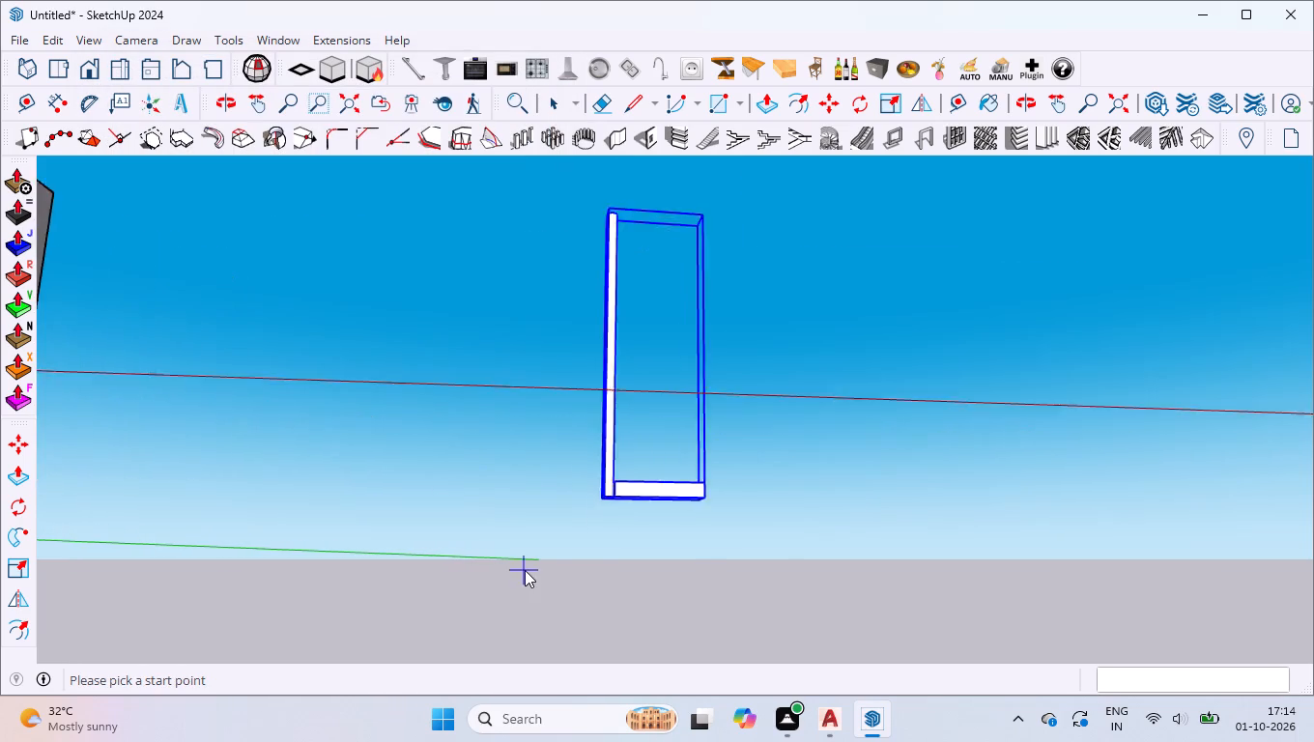
{"action": "scroll", "coordinate": [689, 486], "scroll_direction": "up", "scroll_amount": 4}
{"action": "scroll", "coordinate": [574, 452], "scroll_direction": "up", "scroll_amount": 9}
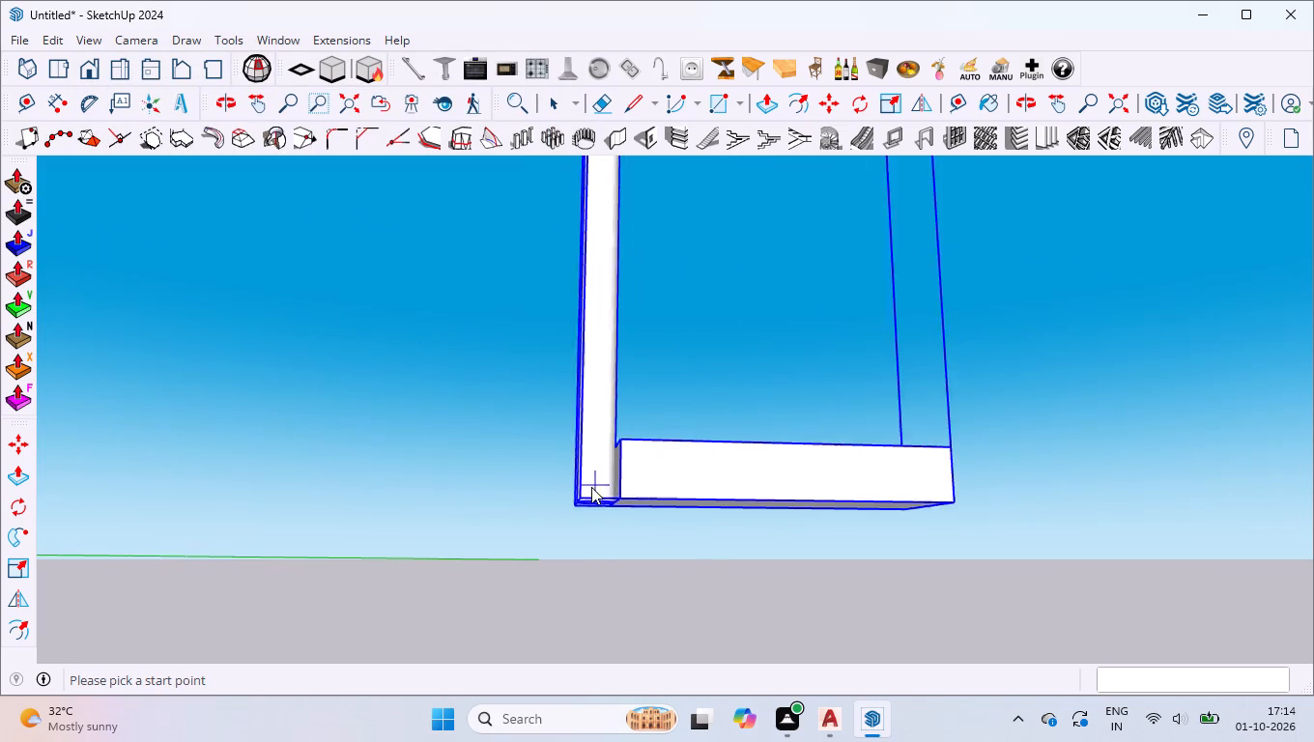
{"action": "scroll", "coordinate": [591, 487], "scroll_direction": "up", "scroll_amount": 16}
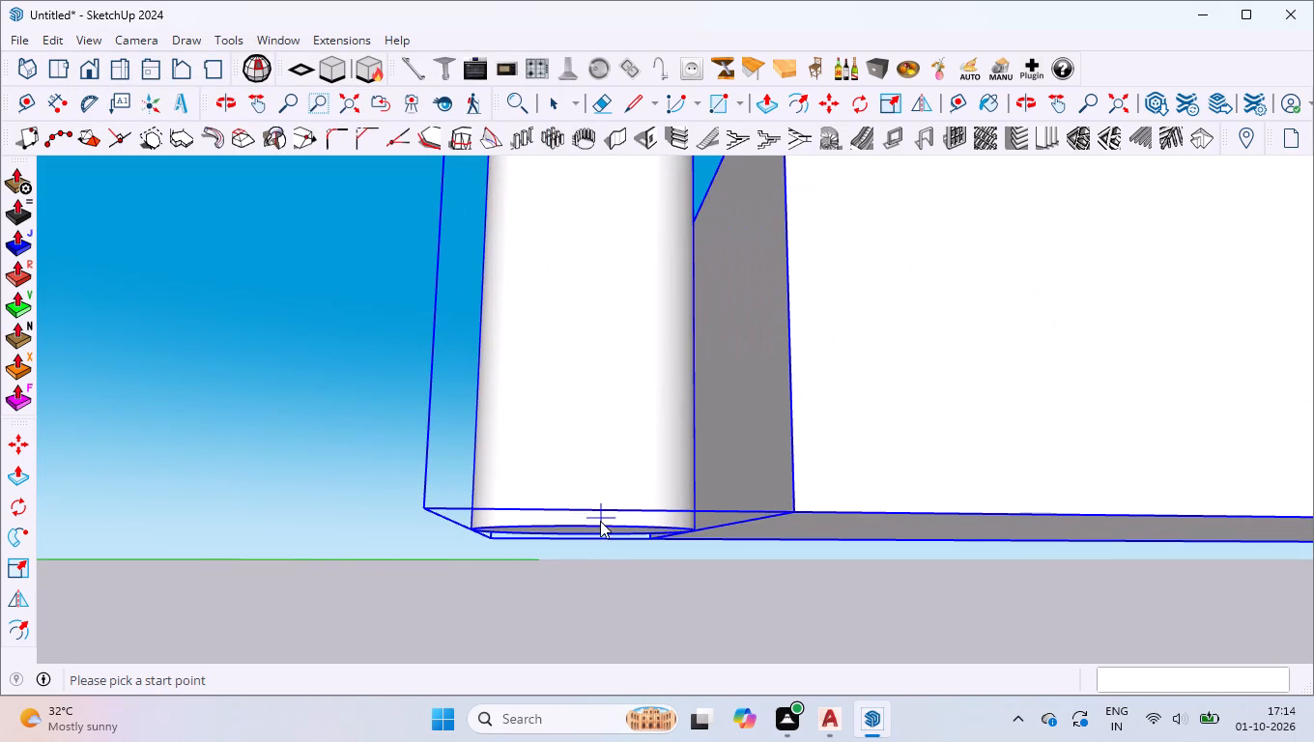
{"action": "left_click", "coordinate": [599, 522]}
{"action": "scroll", "coordinate": [590, 408], "scroll_direction": "down", "scroll_amount": 5}
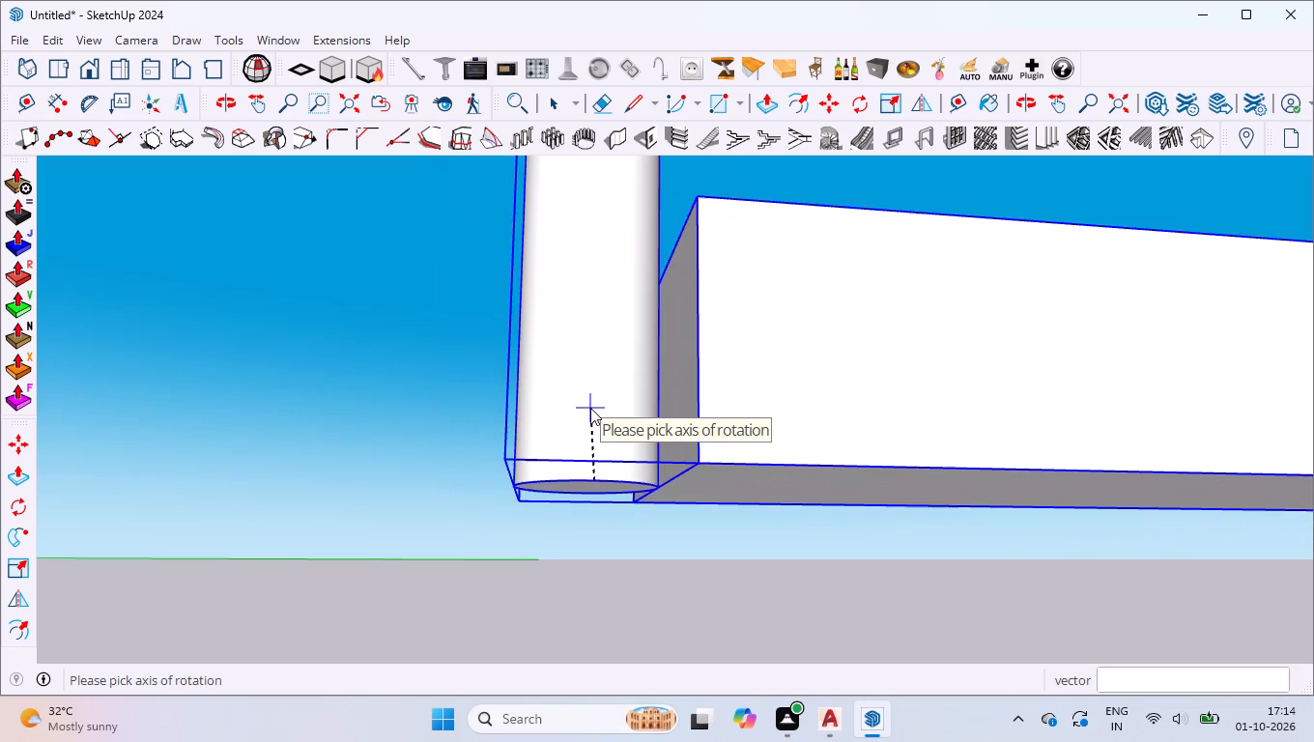
{"action": "key", "text": "Up"}
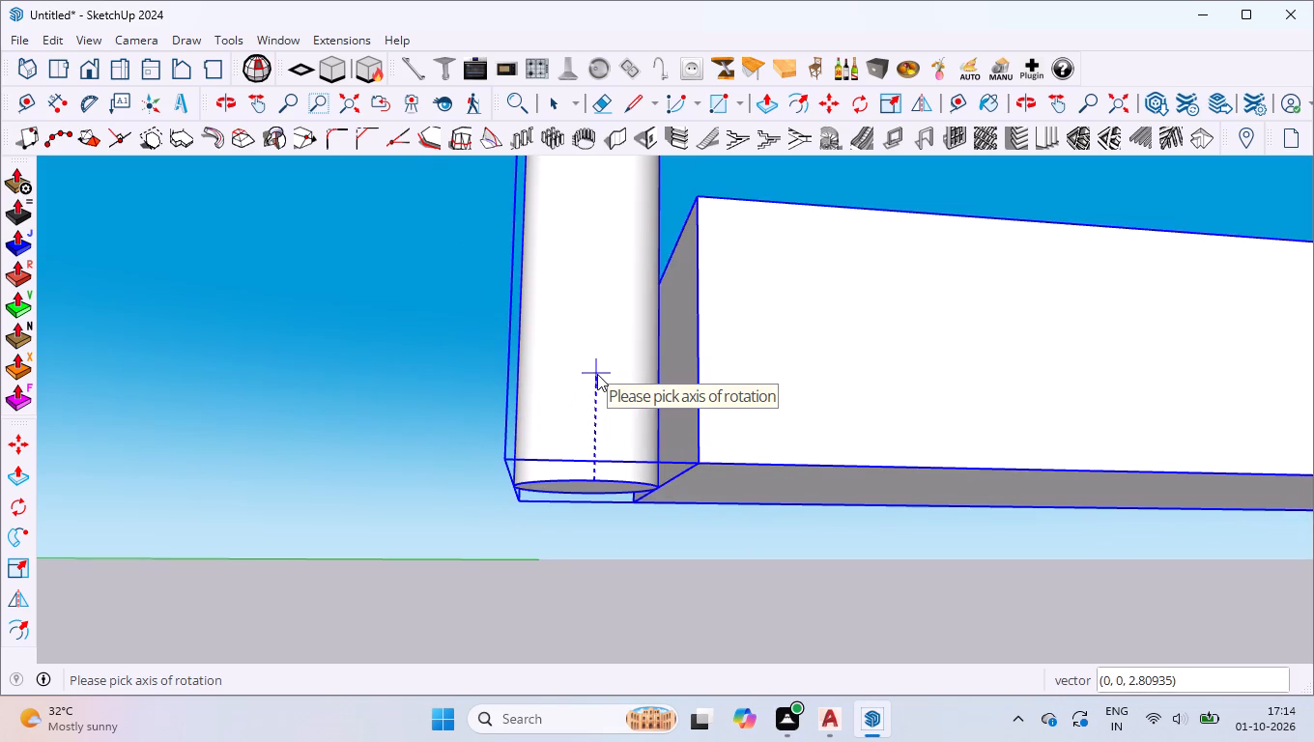
{"action": "key", "text": "Up"}
{"action": "scroll", "coordinate": [597, 373], "scroll_direction": "down", "scroll_amount": 4}
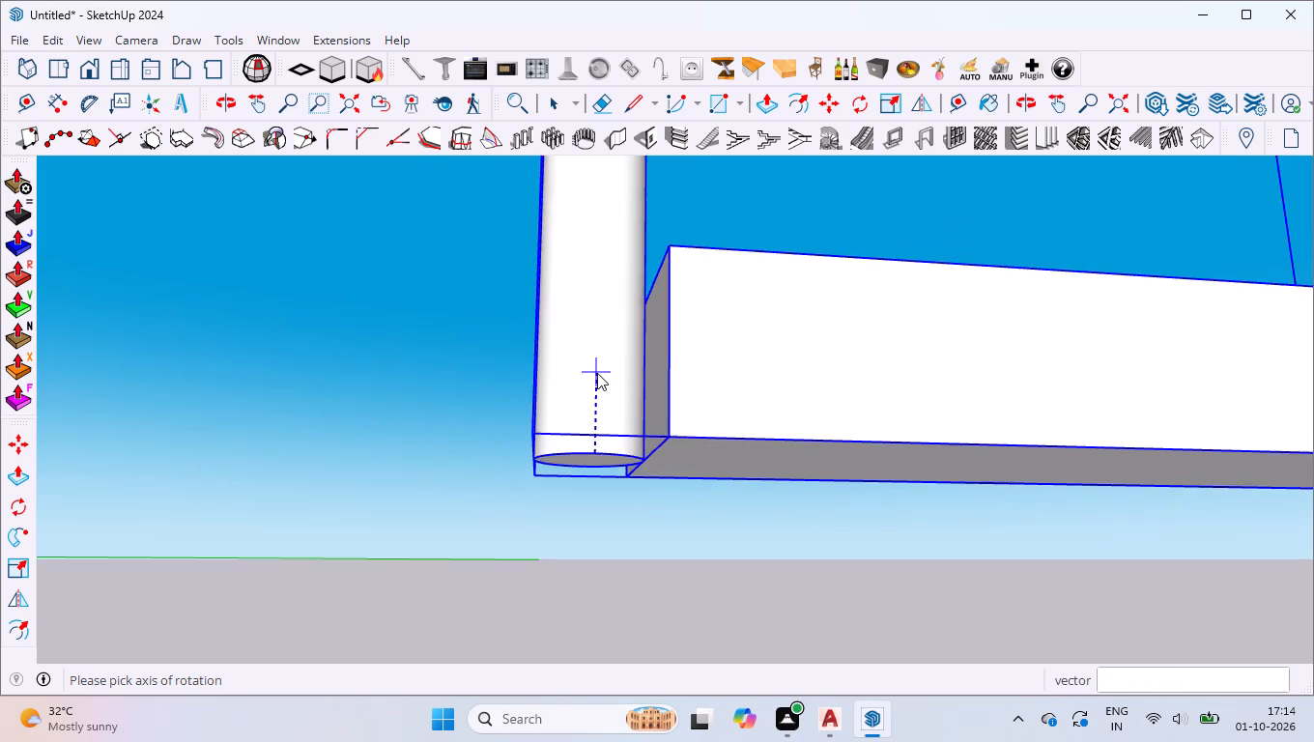
{"action": "scroll", "coordinate": [597, 373], "scroll_direction": "down", "scroll_amount": 12}
{"action": "scroll", "coordinate": [604, 357], "scroll_direction": "up", "scroll_amount": 3}
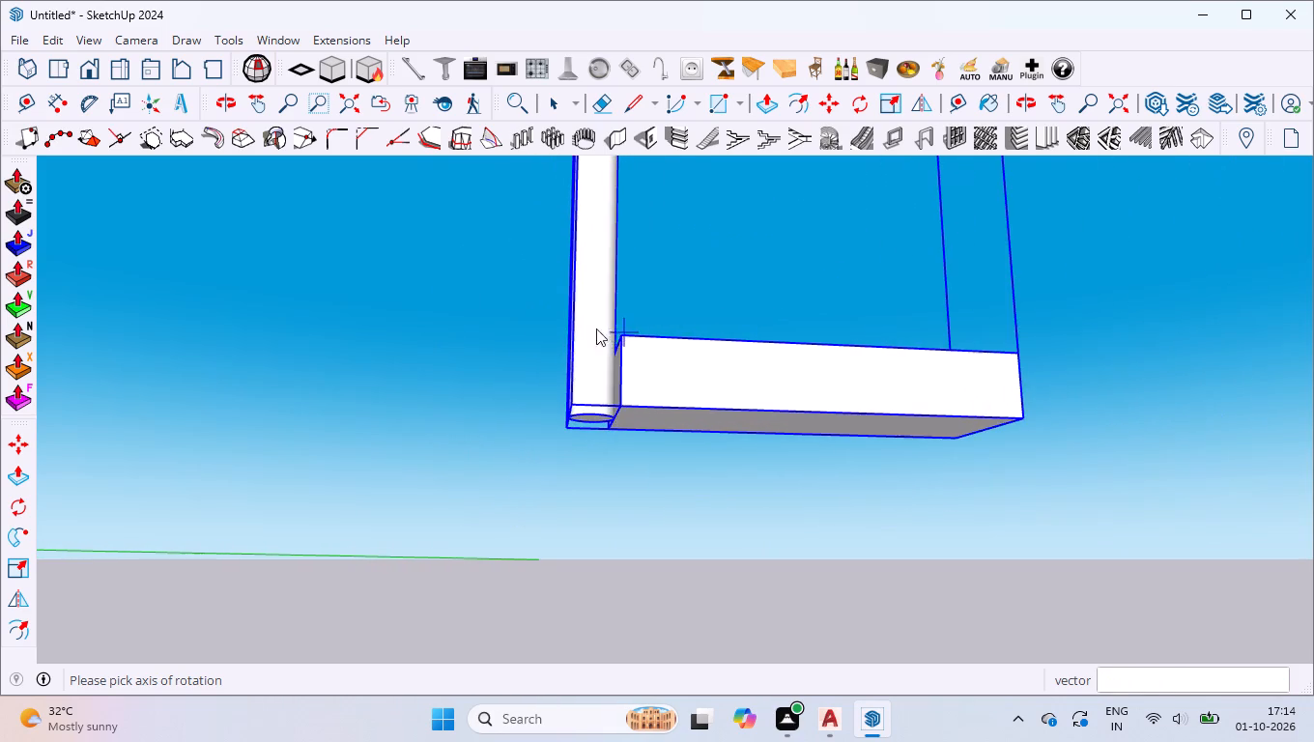
{"action": "scroll", "coordinate": [548, 266], "scroll_direction": "up", "scroll_amount": 2}
{"action": "scroll", "coordinate": [610, 325], "scroll_direction": "down", "scroll_amount": 4}
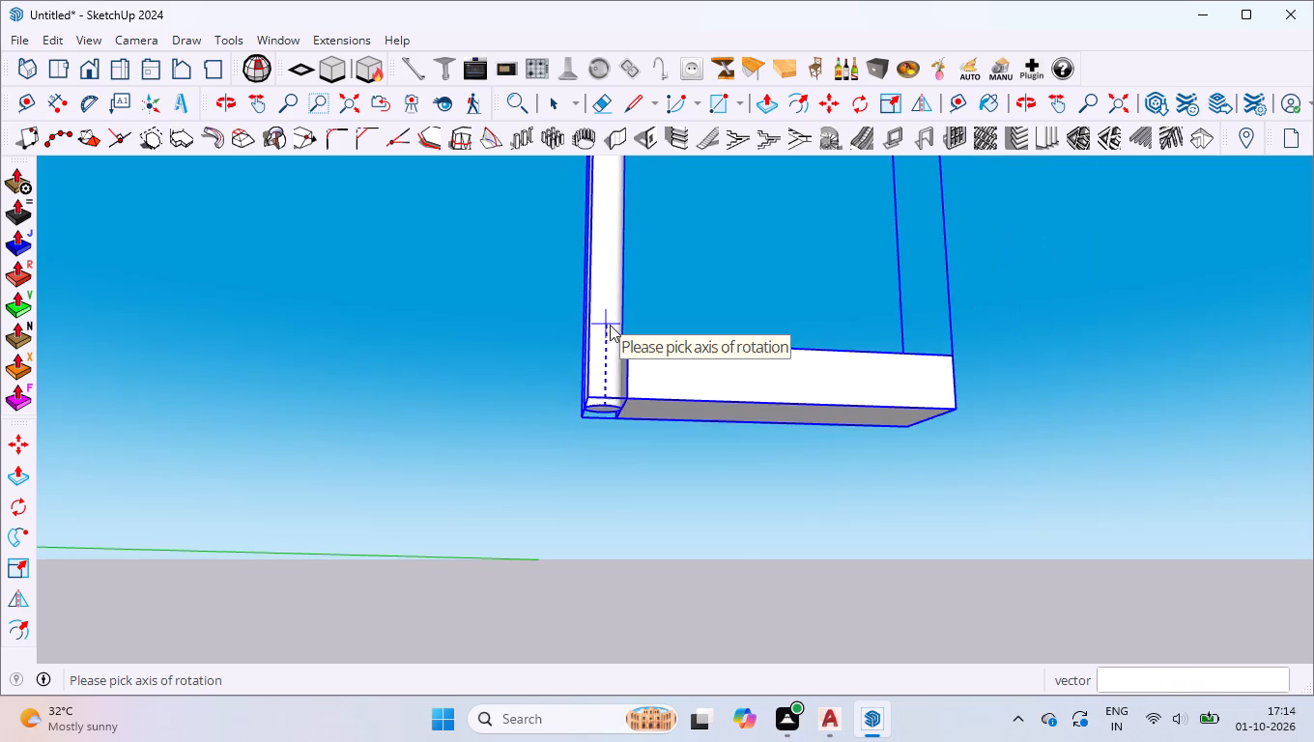
{"action": "scroll", "coordinate": [610, 325], "scroll_direction": "down", "scroll_amount": 19}
{"action": "middle_click_drag", "start_coordinate": [605, 373], "coordinate": [592, 489]}
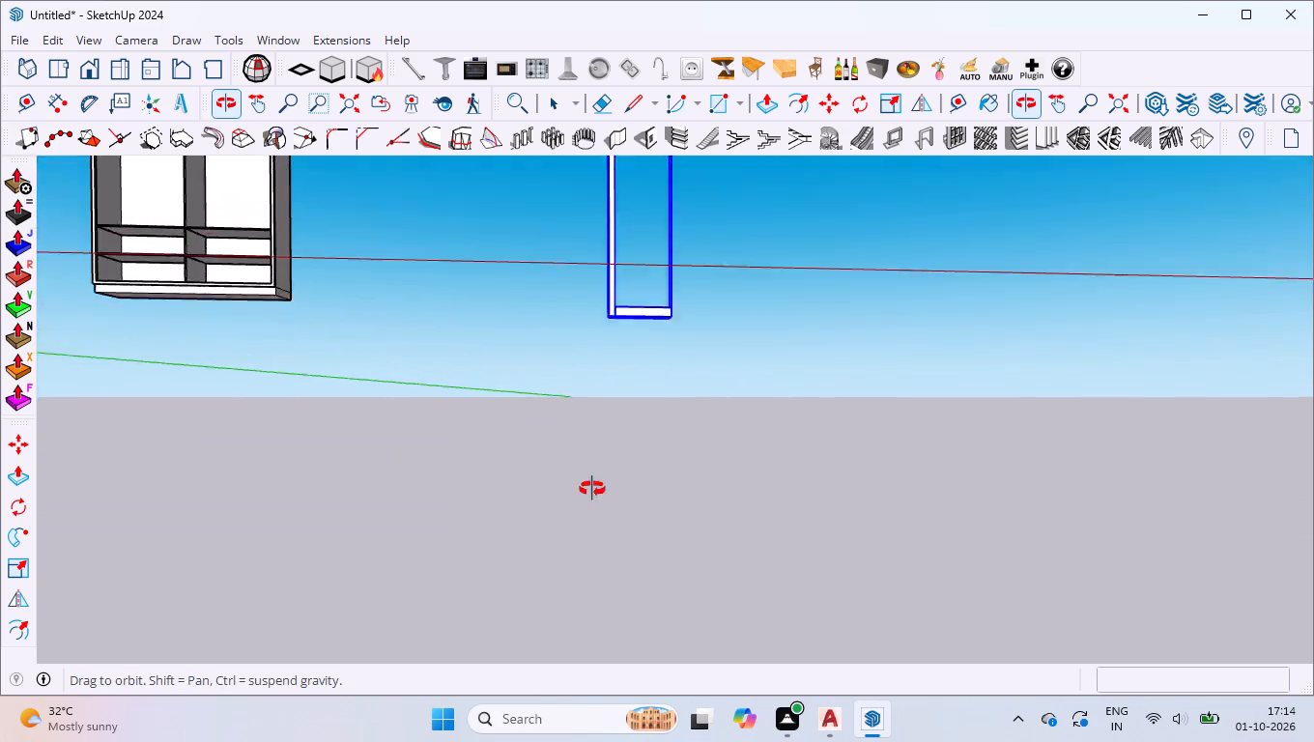
{"action": "middle_click_drag", "start_coordinate": [592, 489], "coordinate": [592, 493]}
{"action": "scroll", "coordinate": [604, 496], "scroll_direction": "down", "scroll_amount": 10}
{"action": "scroll", "coordinate": [613, 302], "scroll_direction": "up", "scroll_amount": 9}
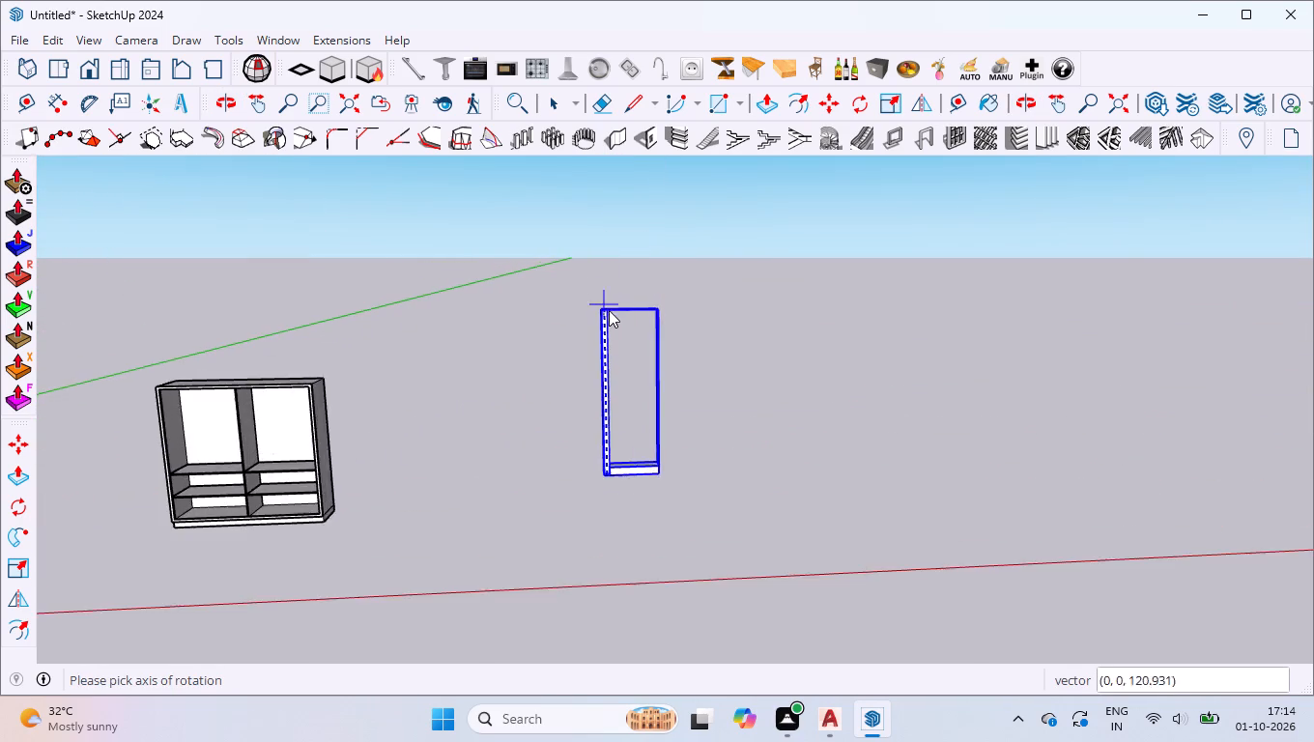
{"action": "scroll", "coordinate": [609, 310], "scroll_direction": "up", "scroll_amount": 20}
{"action": "scroll", "coordinate": [609, 310], "scroll_direction": "up", "scroll_amount": 6}
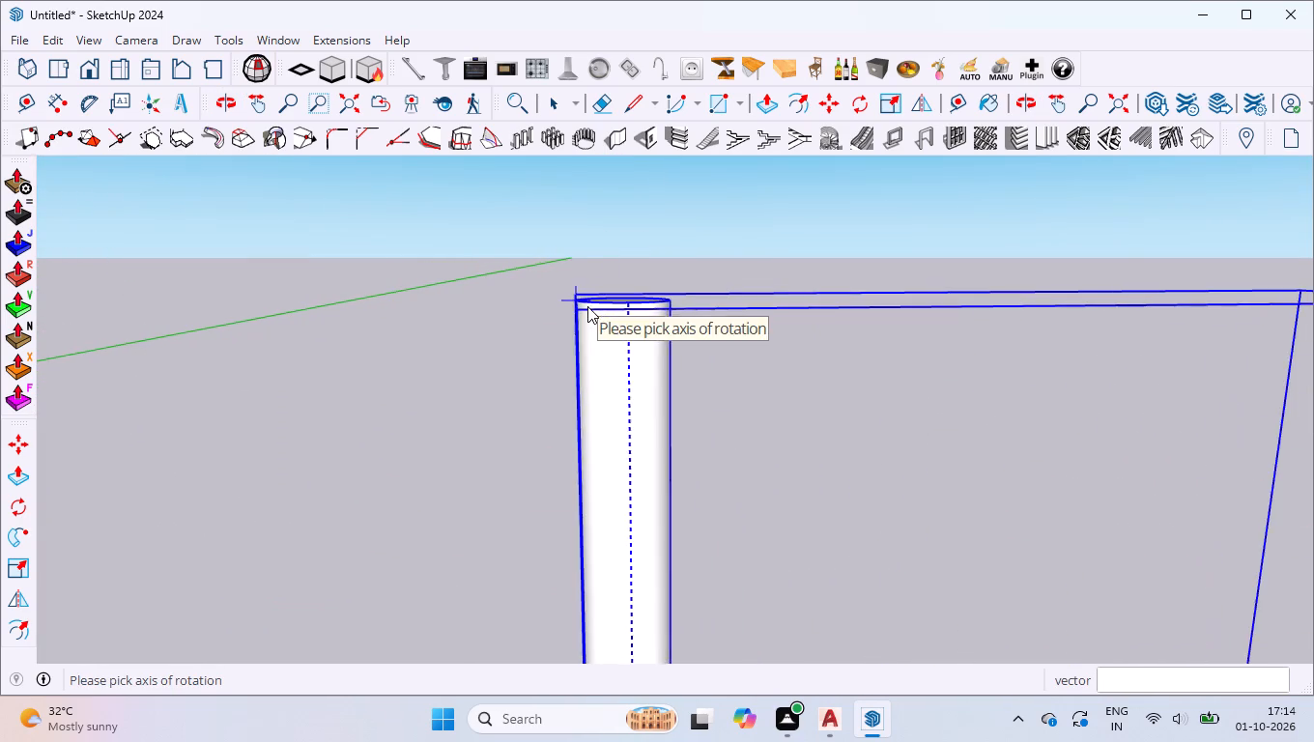
{"action": "scroll", "coordinate": [648, 321], "scroll_direction": "up", "scroll_amount": 9}
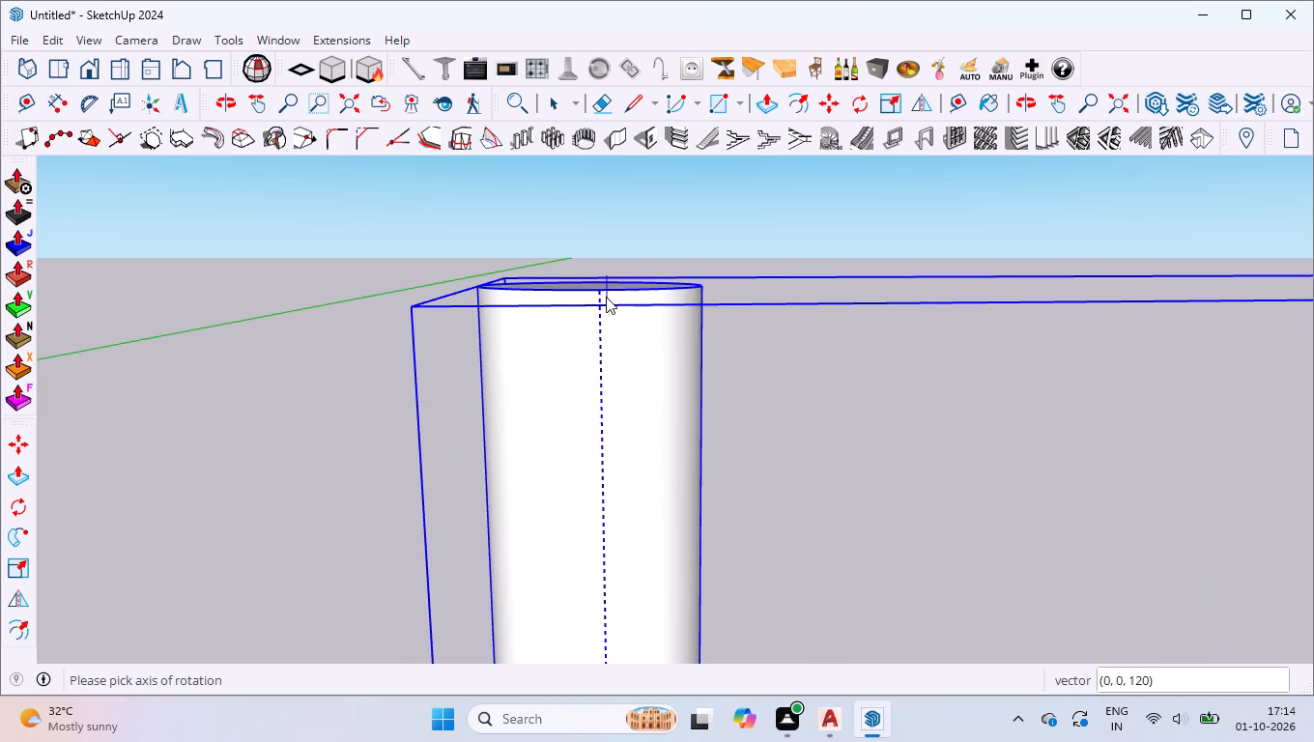
{"action": "left_click", "coordinate": [596, 290]}
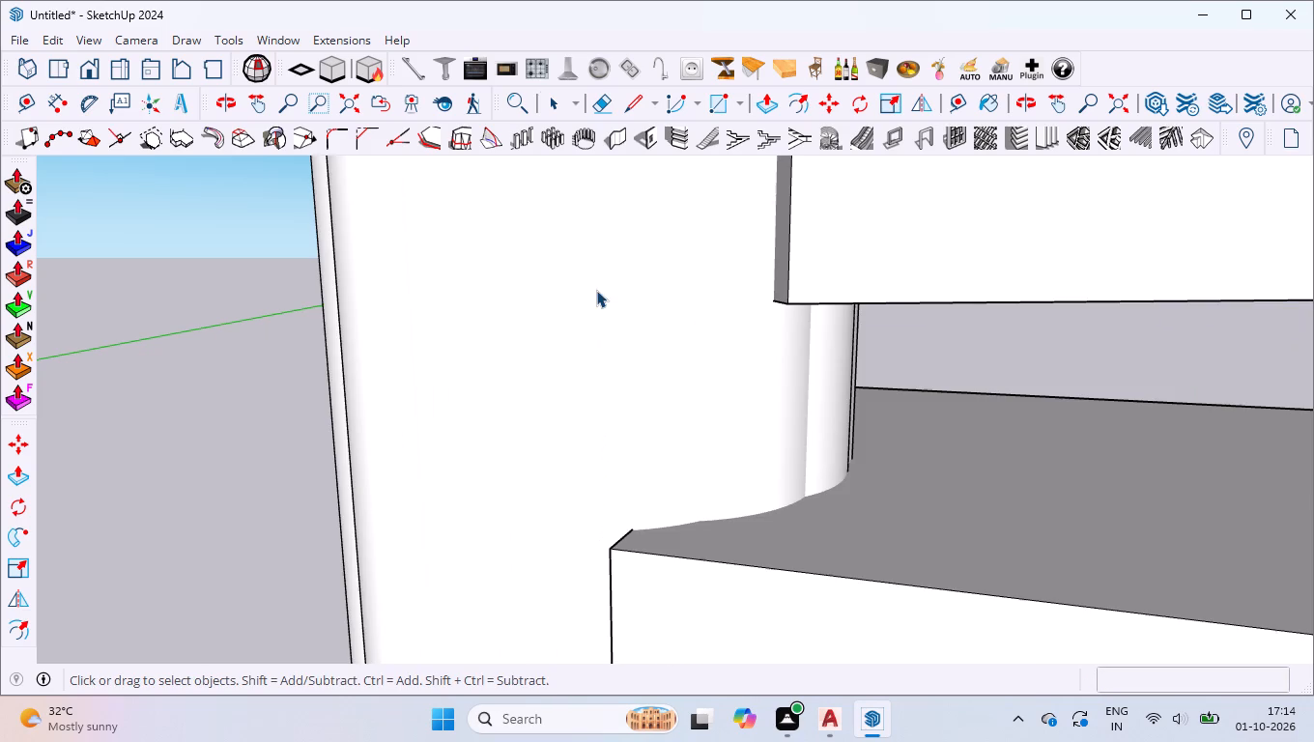
Examine the arrayed spiral stair from the front and from around its column.
{"action": "middle_click_drag", "start_coordinate": [204, 241], "coordinate": [471, 409]}
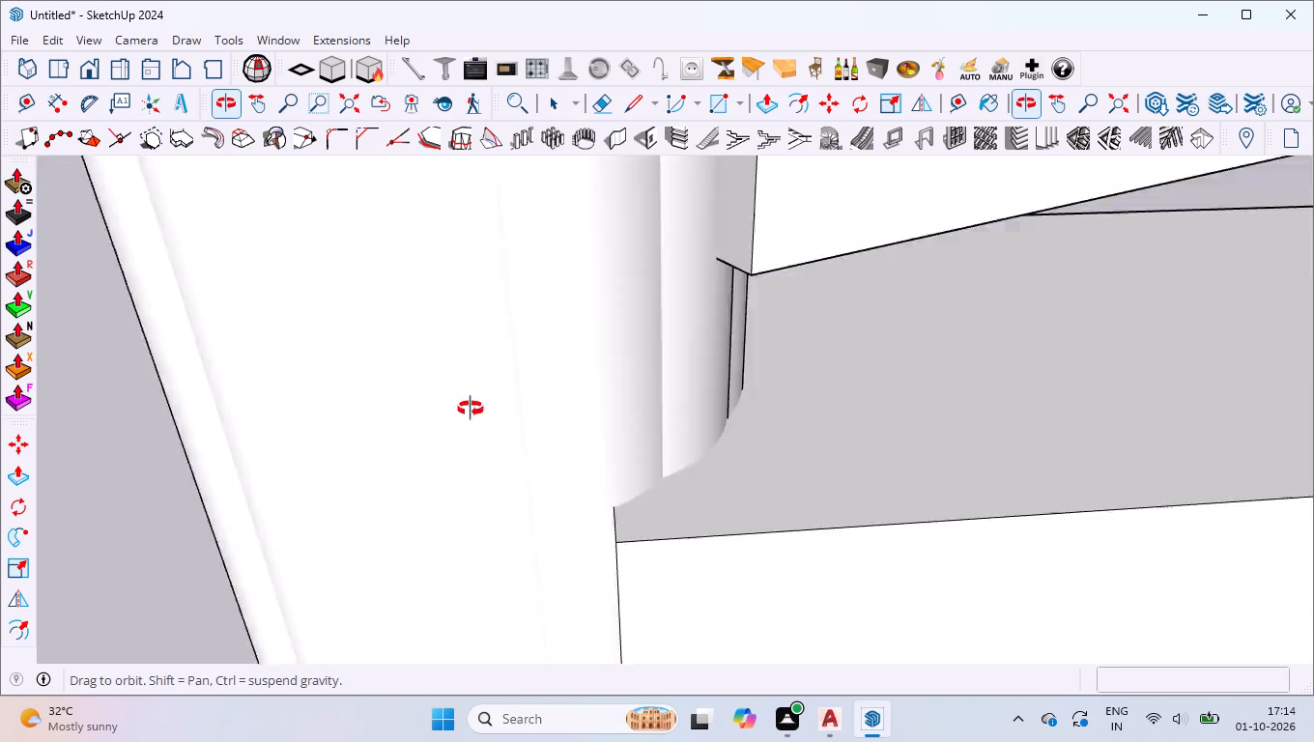
{"action": "middle_click_drag", "start_coordinate": [471, 409], "coordinate": [484, 414]}
{"action": "left_click", "coordinate": [84, 62]}
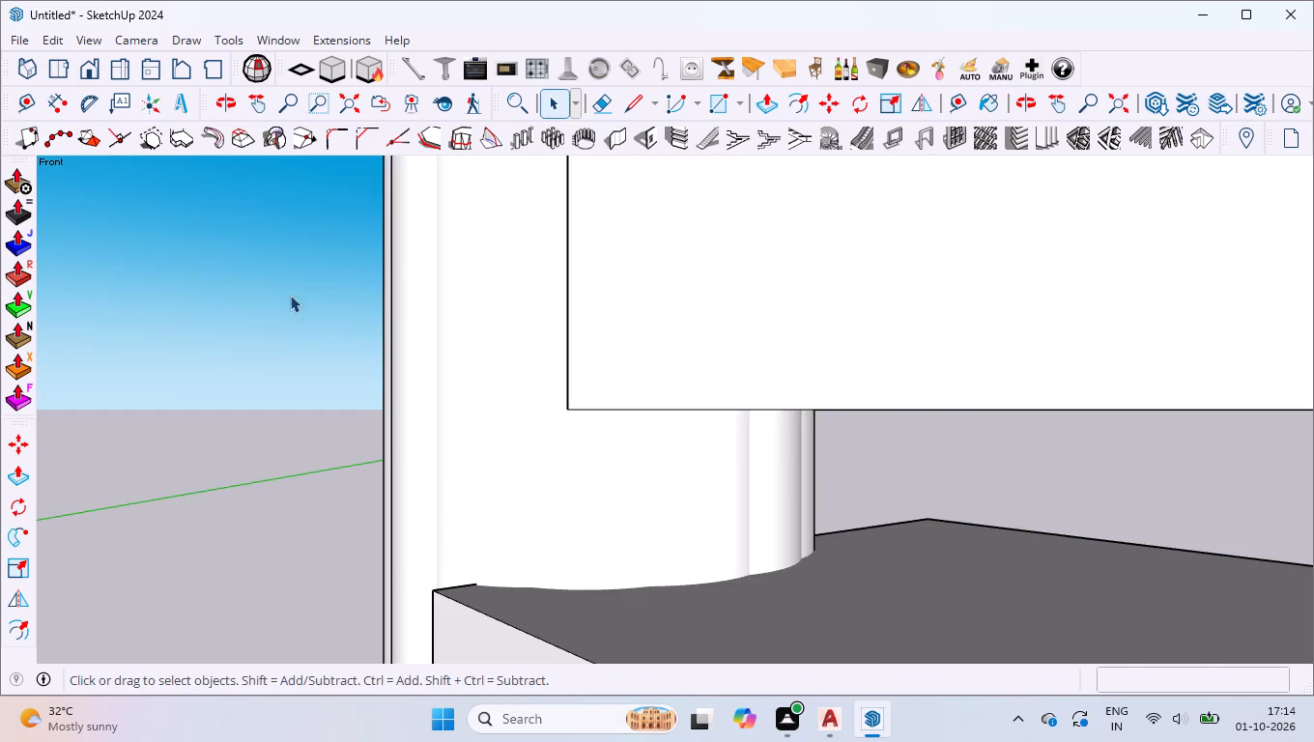
{"action": "scroll", "coordinate": [293, 307], "scroll_direction": "down", "scroll_amount": 20}
{"action": "scroll", "coordinate": [491, 498], "scroll_direction": "down", "scroll_amount": 9}
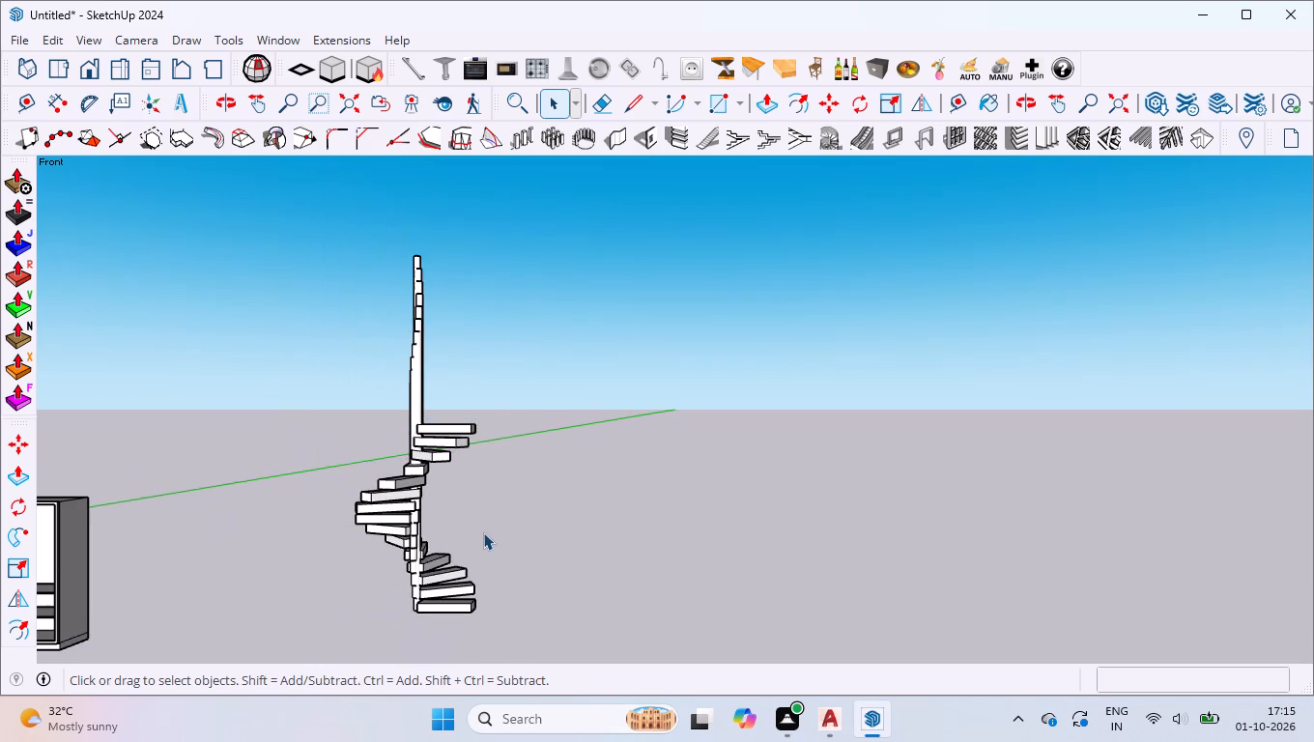
{"action": "middle_click_drag", "start_coordinate": [367, 479], "coordinate": [867, 678]}
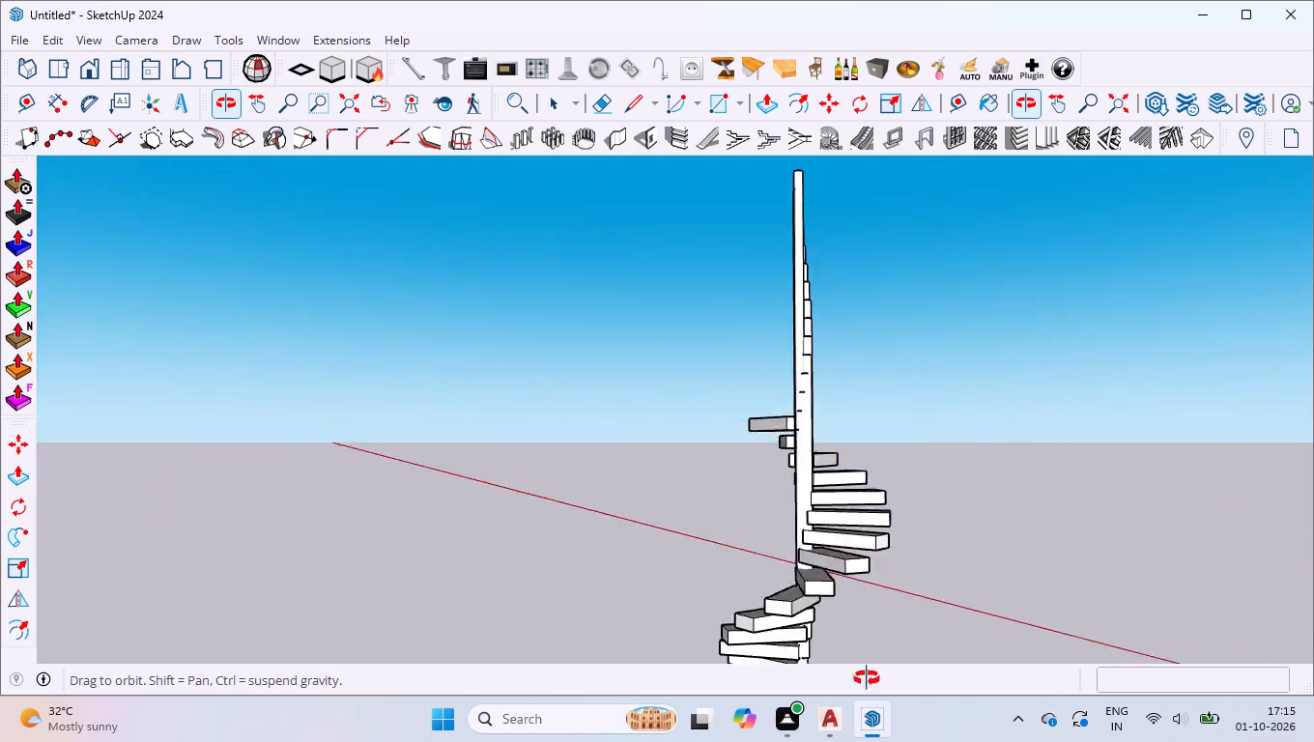
Undo the polar array so only the original column and step block are left.
{"action": "middle_click_drag", "start_coordinate": [867, 678], "coordinate": [526, 663]}
{"action": "scroll", "coordinate": [445, 453], "scroll_direction": "down", "scroll_amount": 5}
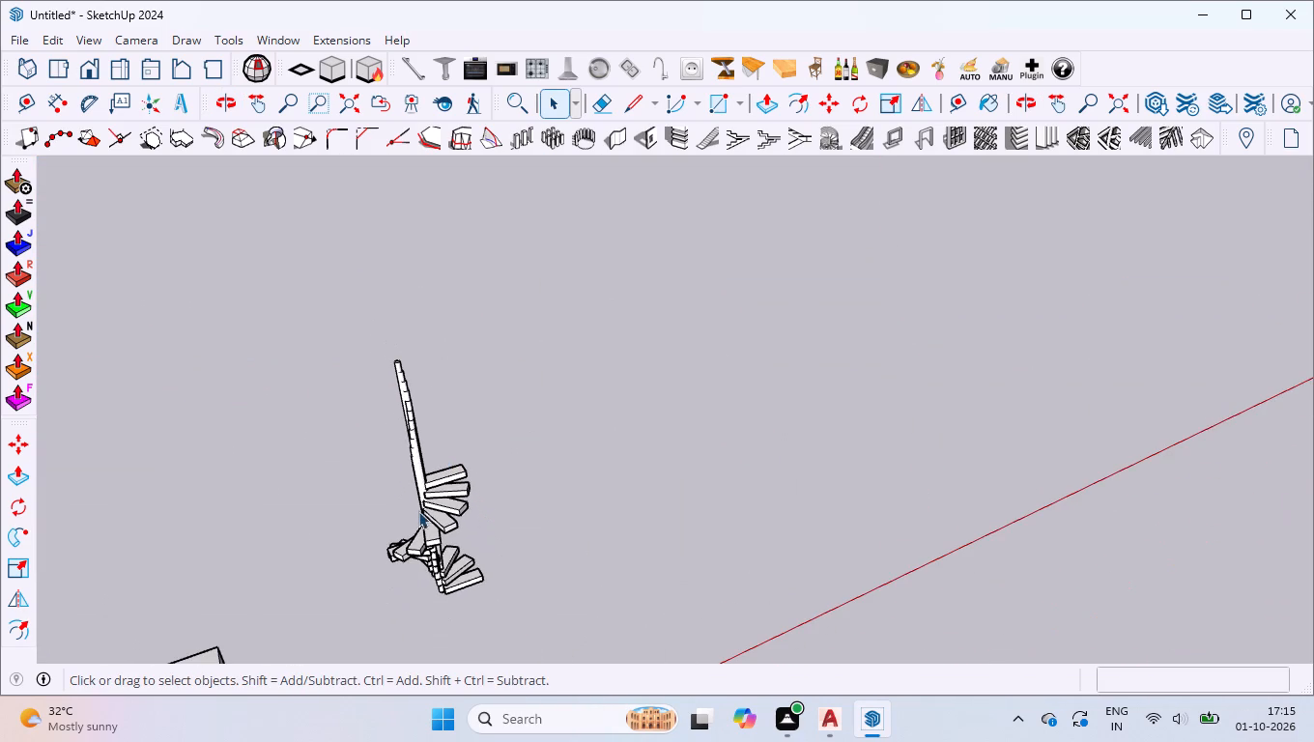
{"action": "scroll", "coordinate": [415, 547], "scroll_direction": "down", "scroll_amount": 2}
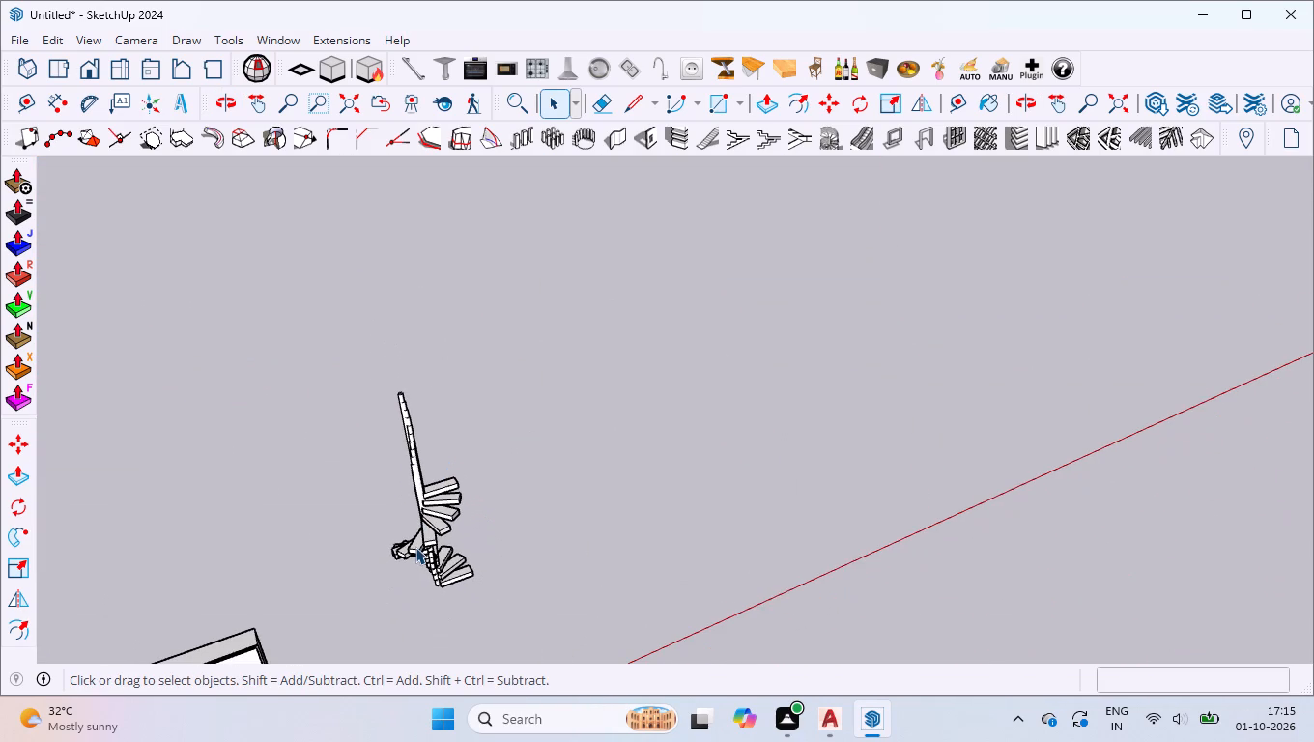
{"action": "left_click_drag", "start_coordinate": [525, 610], "coordinate": [367, 410]}
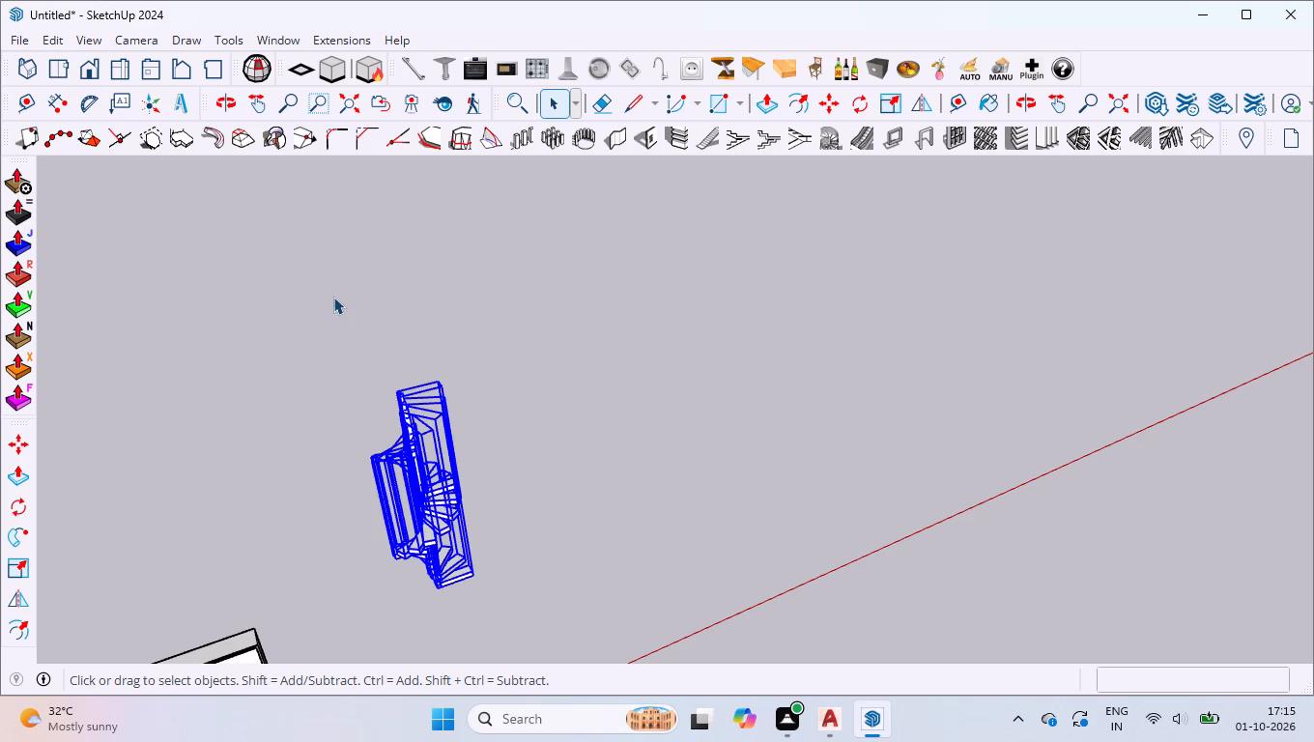
{"action": "left_click", "coordinate": [685, 463]}
{"action": "key", "text": "ctrl+z"}
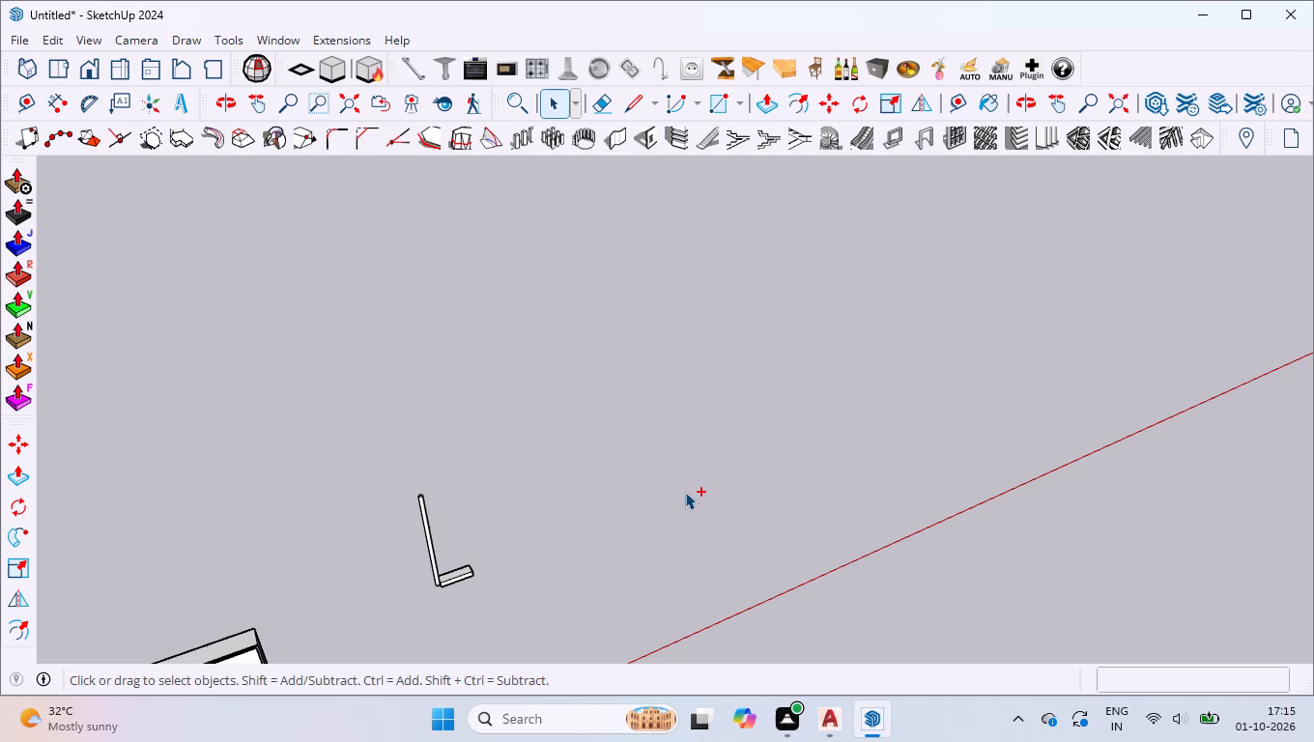
Open the column-and-step group for editing at the block's end beside the column.
{"action": "scroll", "coordinate": [402, 592], "scroll_direction": "up", "scroll_amount": 14}
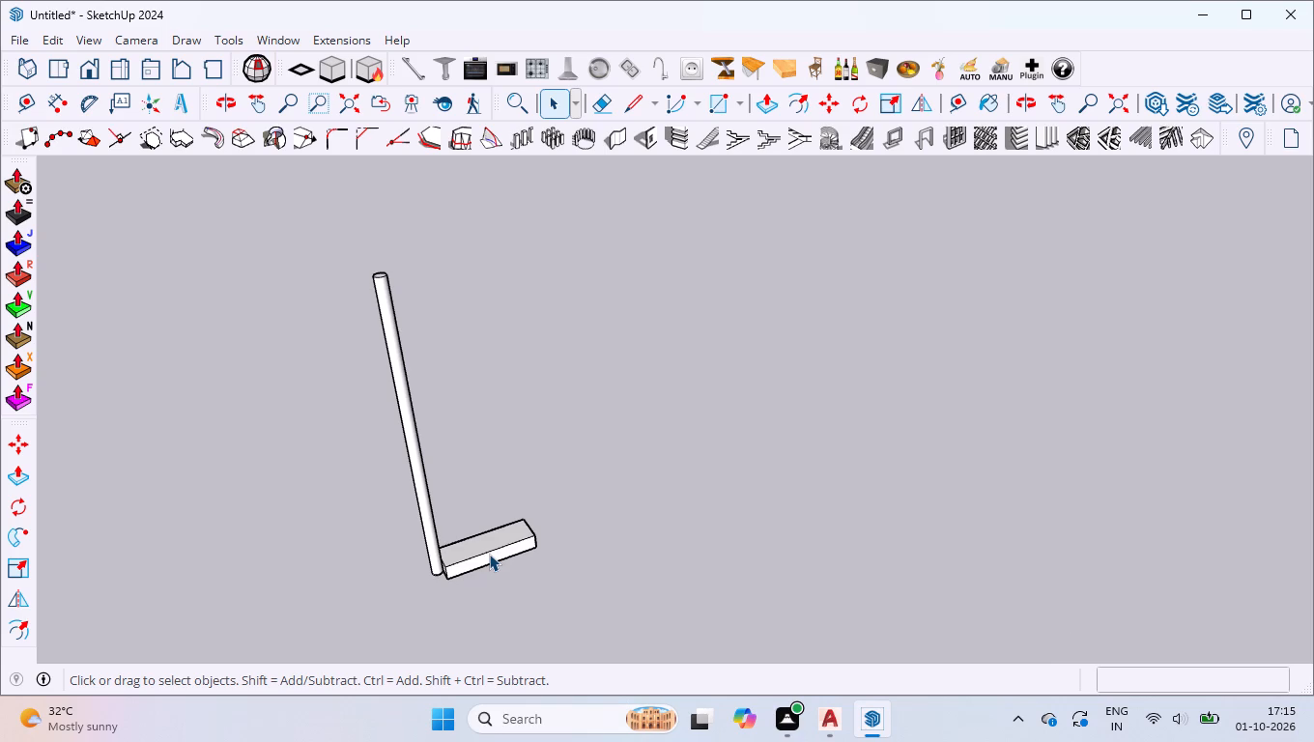
{"action": "scroll", "coordinate": [489, 554], "scroll_direction": "up", "scroll_amount": 10}
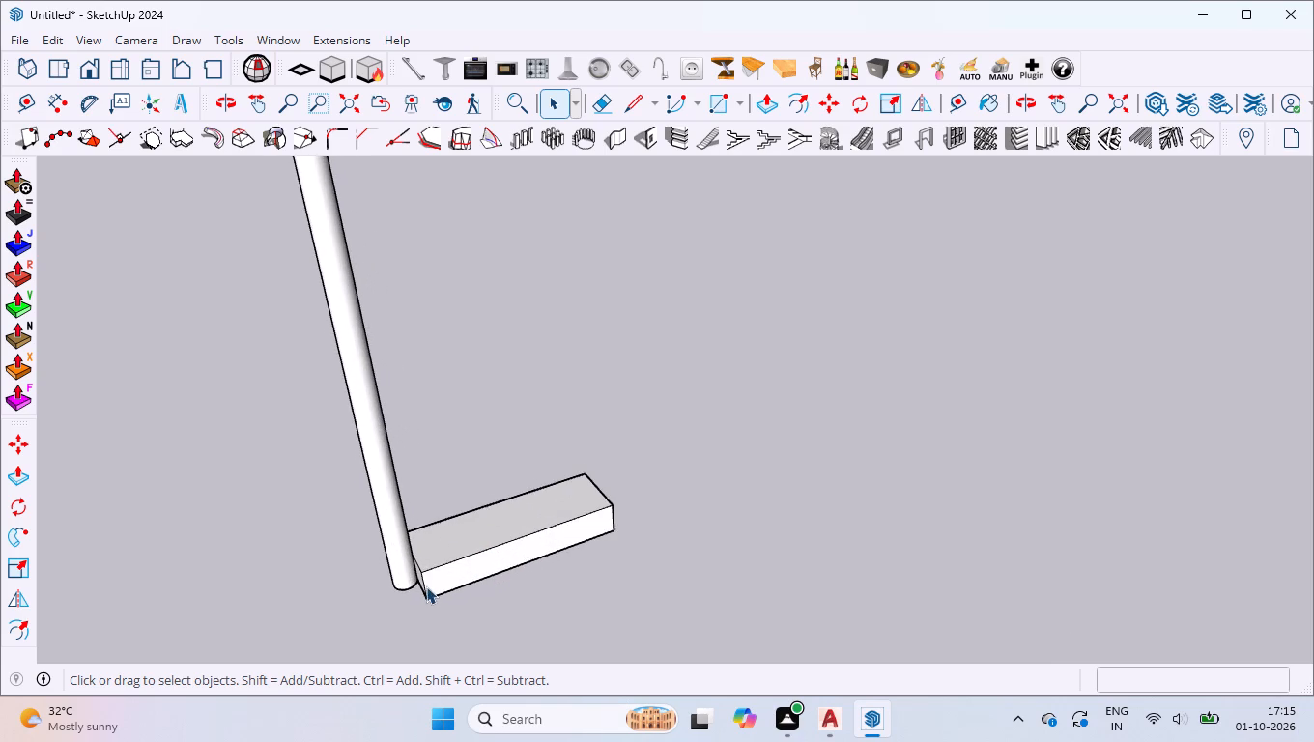
{"action": "scroll", "coordinate": [426, 586], "scroll_direction": "up", "scroll_amount": 6}
{"action": "middle_click_drag", "start_coordinate": [421, 566], "coordinate": [471, 702]}
{"action": "scroll", "coordinate": [465, 571], "scroll_direction": "down", "scroll_amount": 3}
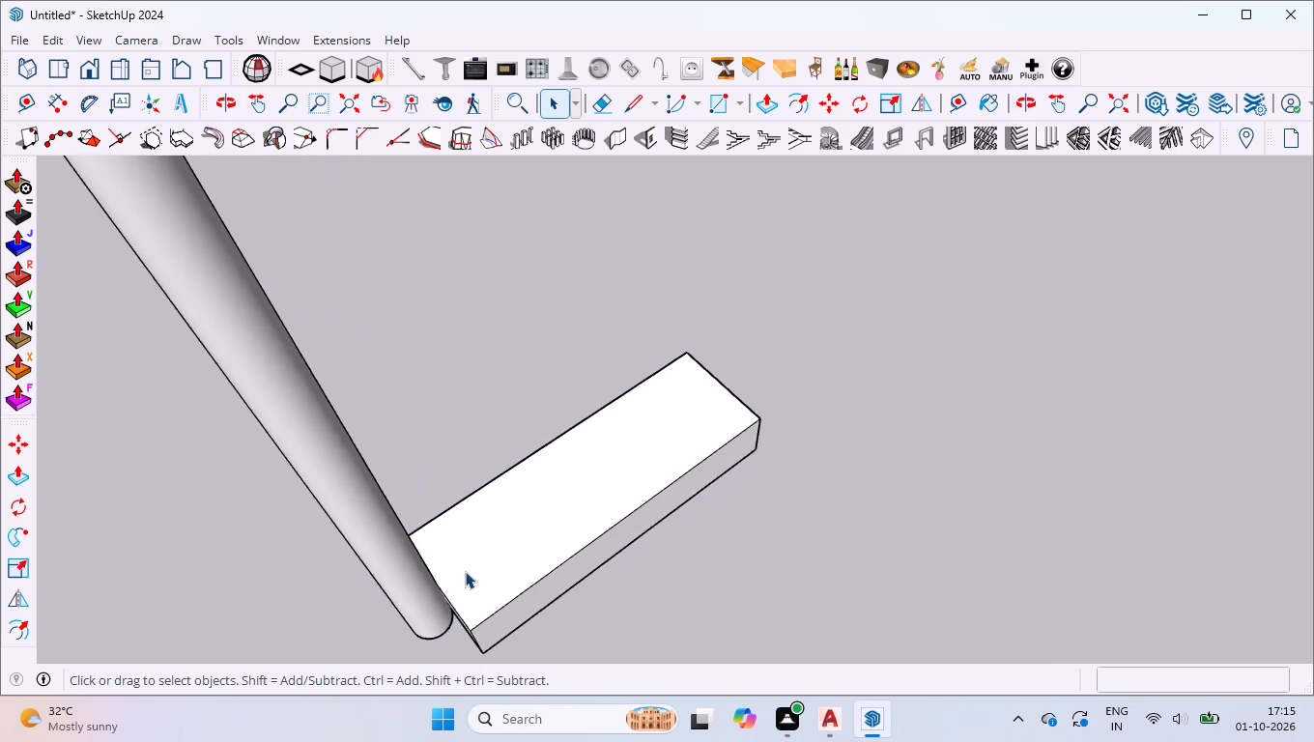
{"action": "scroll", "coordinate": [465, 571], "scroll_direction": "down", "scroll_amount": 1}
{"action": "scroll", "coordinate": [485, 628], "scroll_direction": "up", "scroll_amount": 7}
{"action": "left_click", "coordinate": [415, 476]}
{"action": "double_click", "coordinate": [415, 476]}
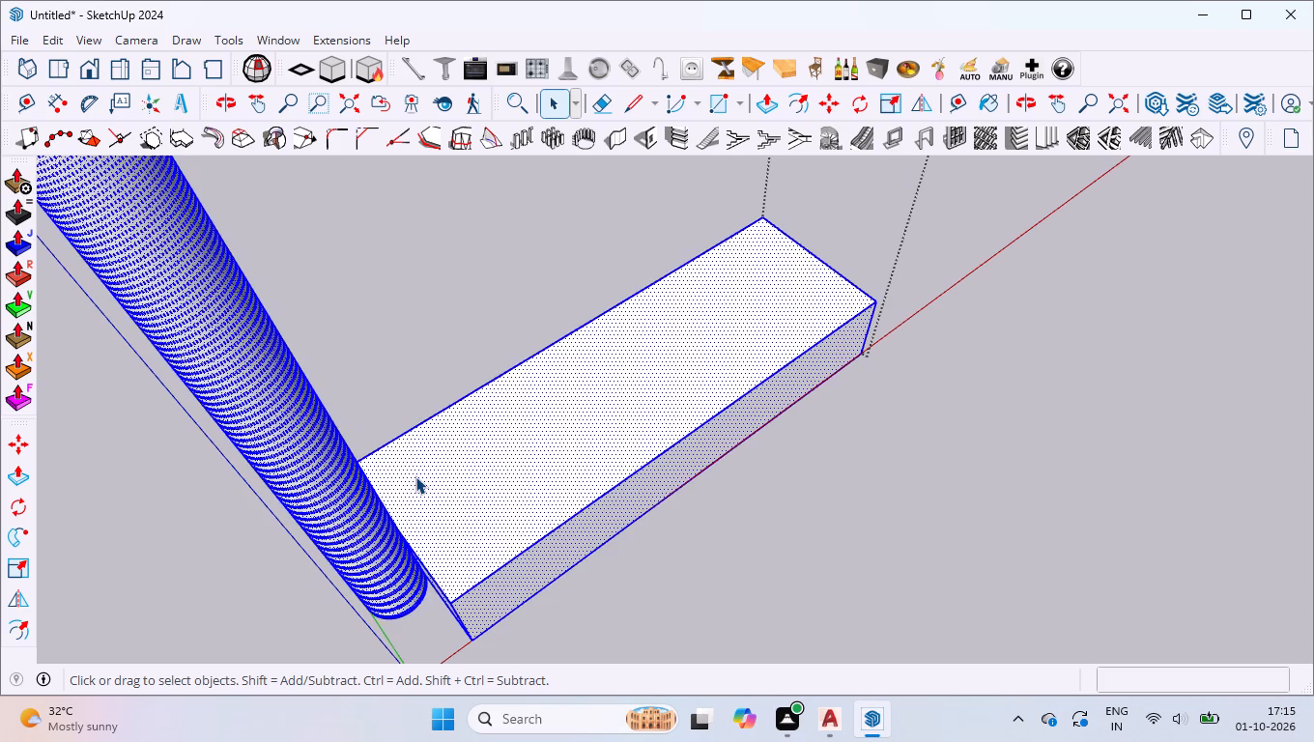
Draw a diagonal line about 5.66" long across the column-side front corner of the step block's top face.
{"action": "left_click", "coordinate": [461, 530]}
{"action": "scroll", "coordinate": [461, 530], "scroll_direction": "down", "scroll_amount": 2}
{"action": "scroll", "coordinate": [425, 660], "scroll_direction": "up", "scroll_amount": 4}
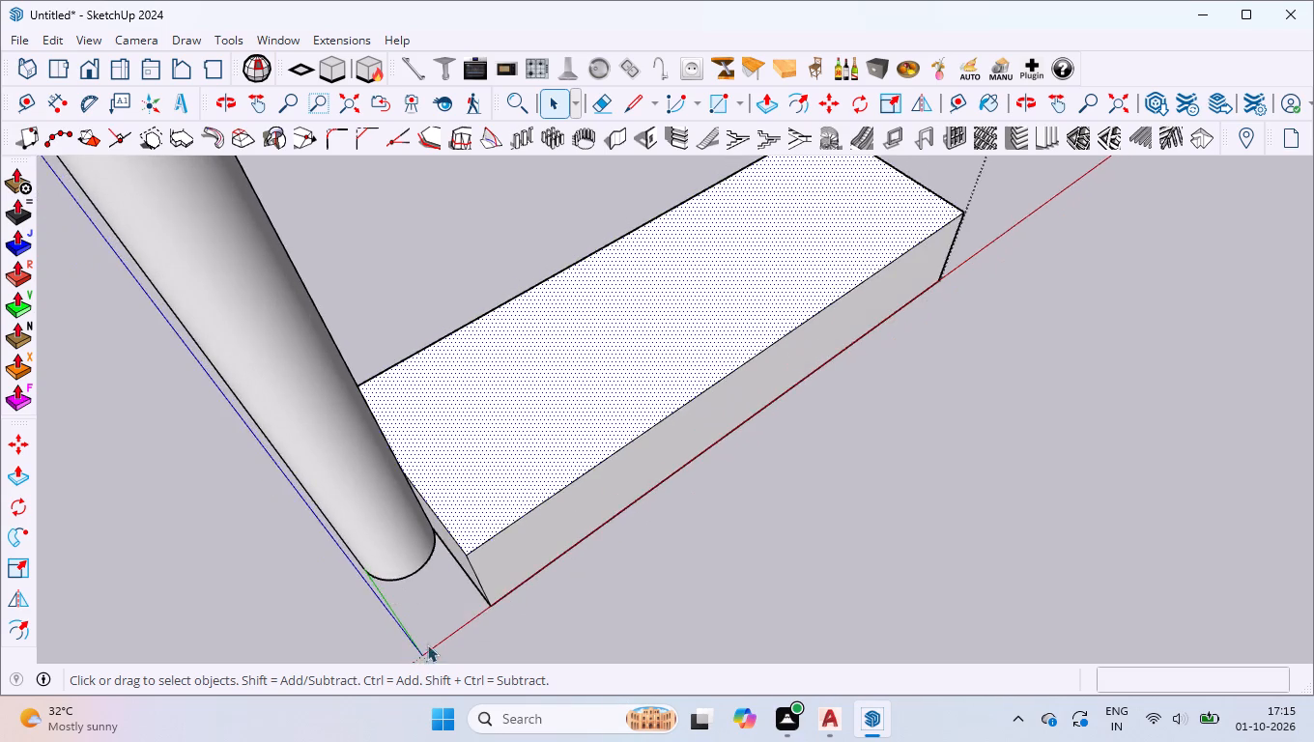
{"action": "scroll", "coordinate": [464, 529], "scroll_direction": "up", "scroll_amount": 5}
{"action": "middle_click_drag", "start_coordinate": [431, 520], "coordinate": [234, 569]}
{"action": "key", "text": "l"}
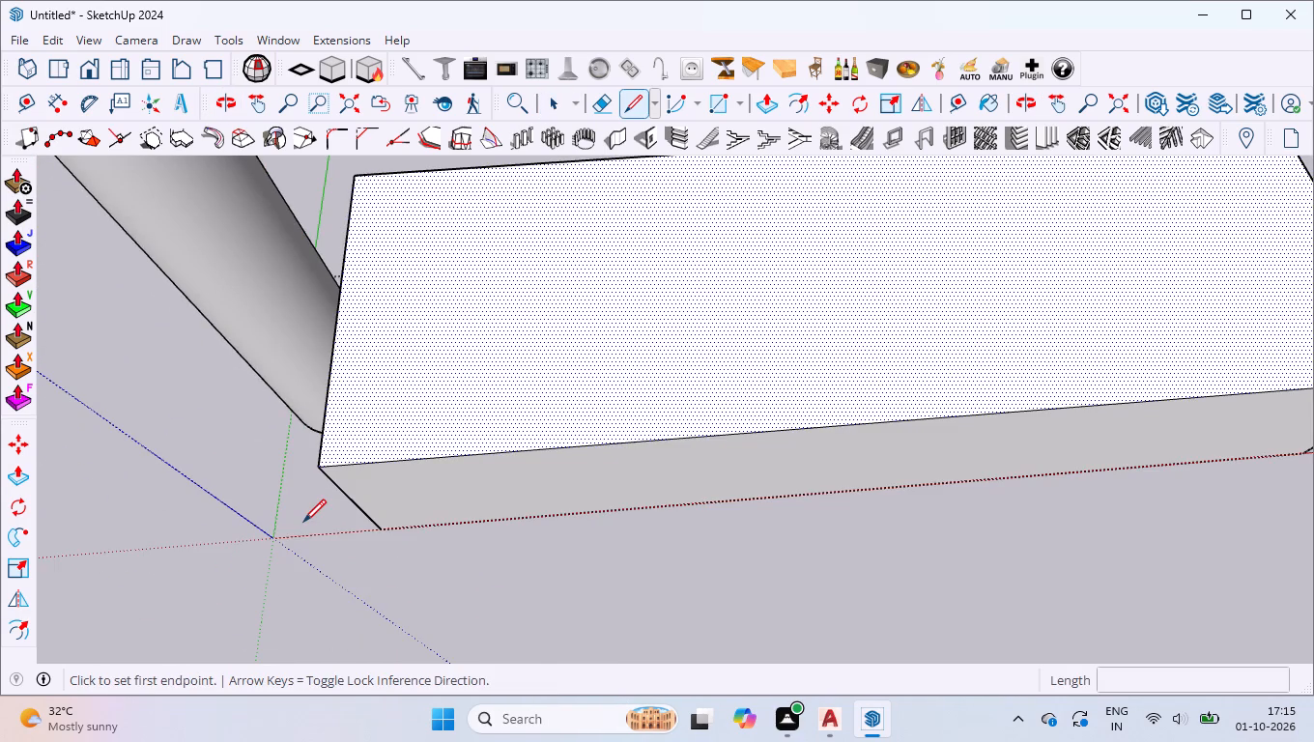
{"action": "left_click", "coordinate": [329, 357]}
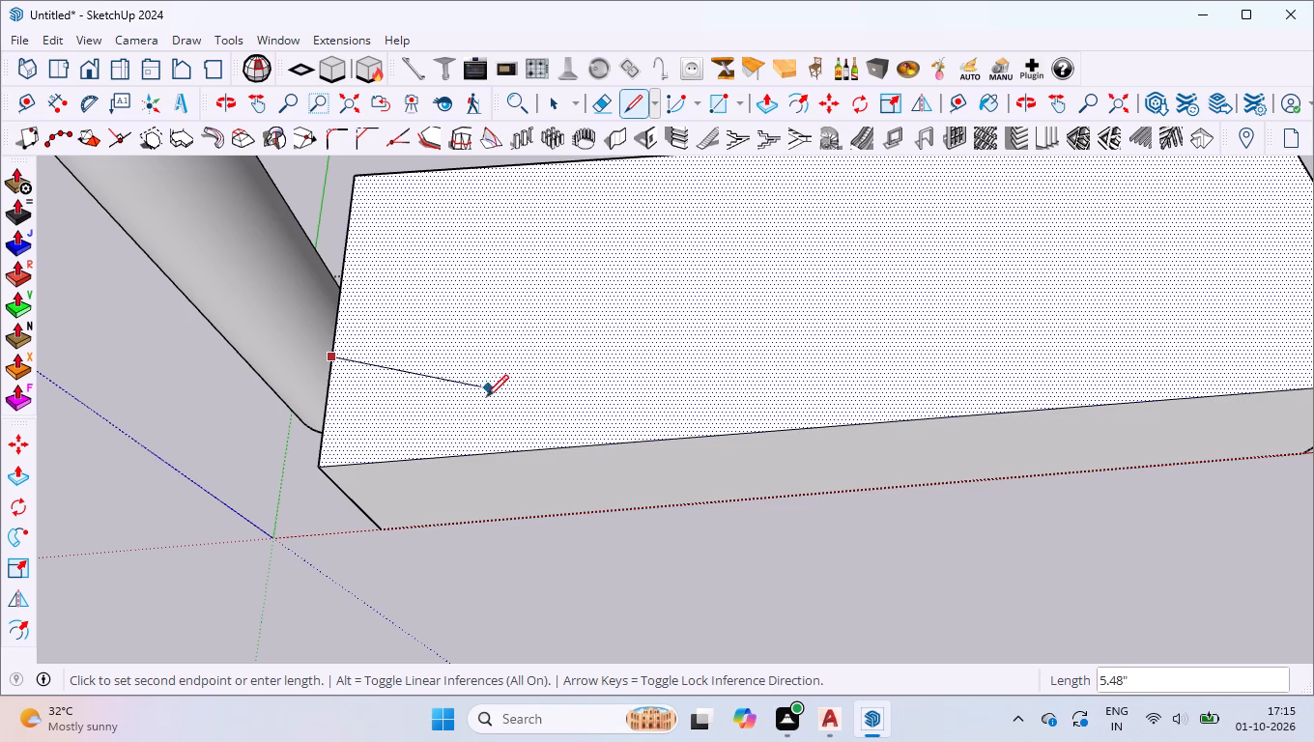
{"action": "left_click", "coordinate": [445, 455]}
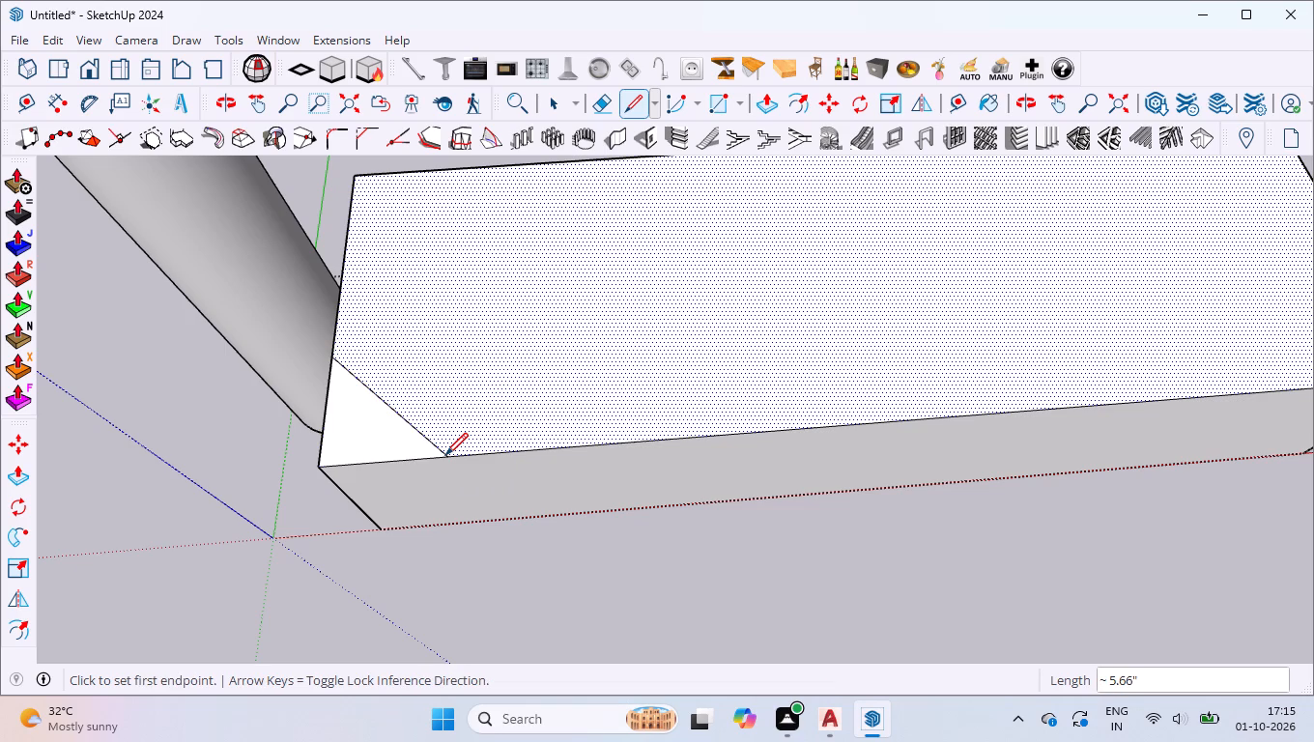
{"action": "key", "text": "space"}
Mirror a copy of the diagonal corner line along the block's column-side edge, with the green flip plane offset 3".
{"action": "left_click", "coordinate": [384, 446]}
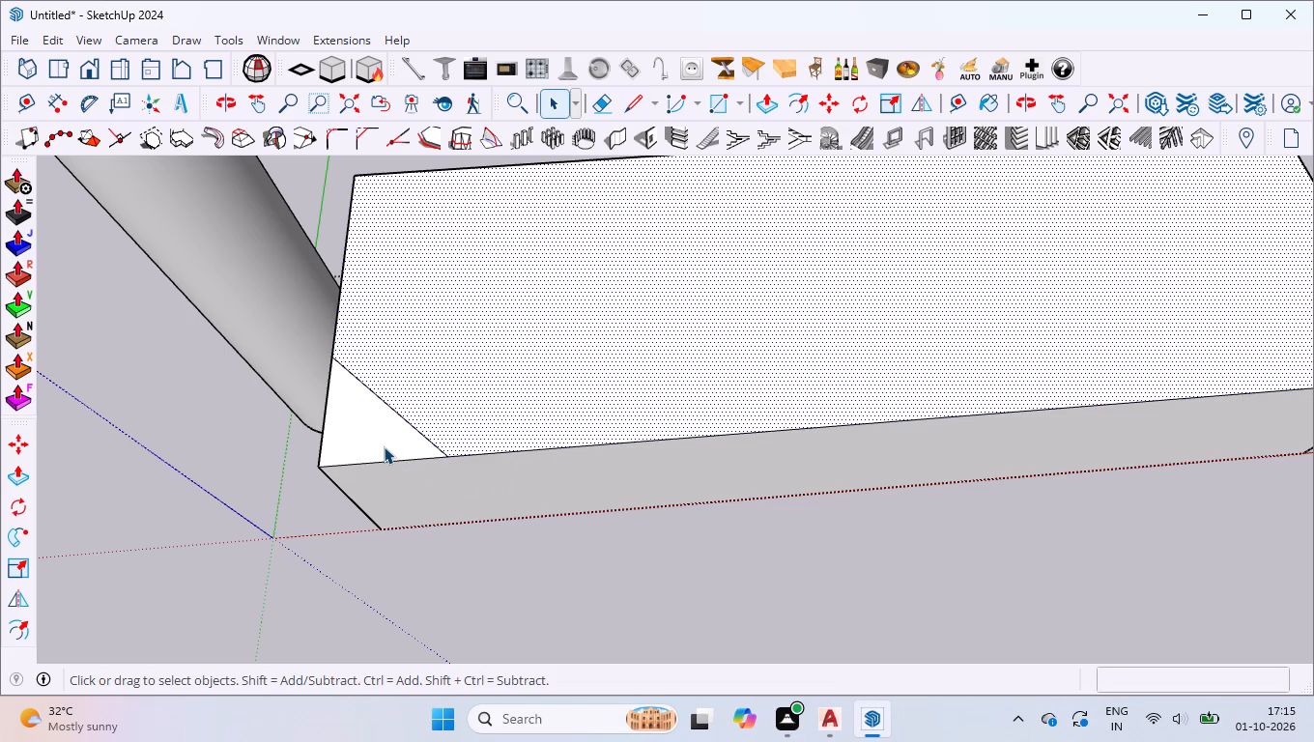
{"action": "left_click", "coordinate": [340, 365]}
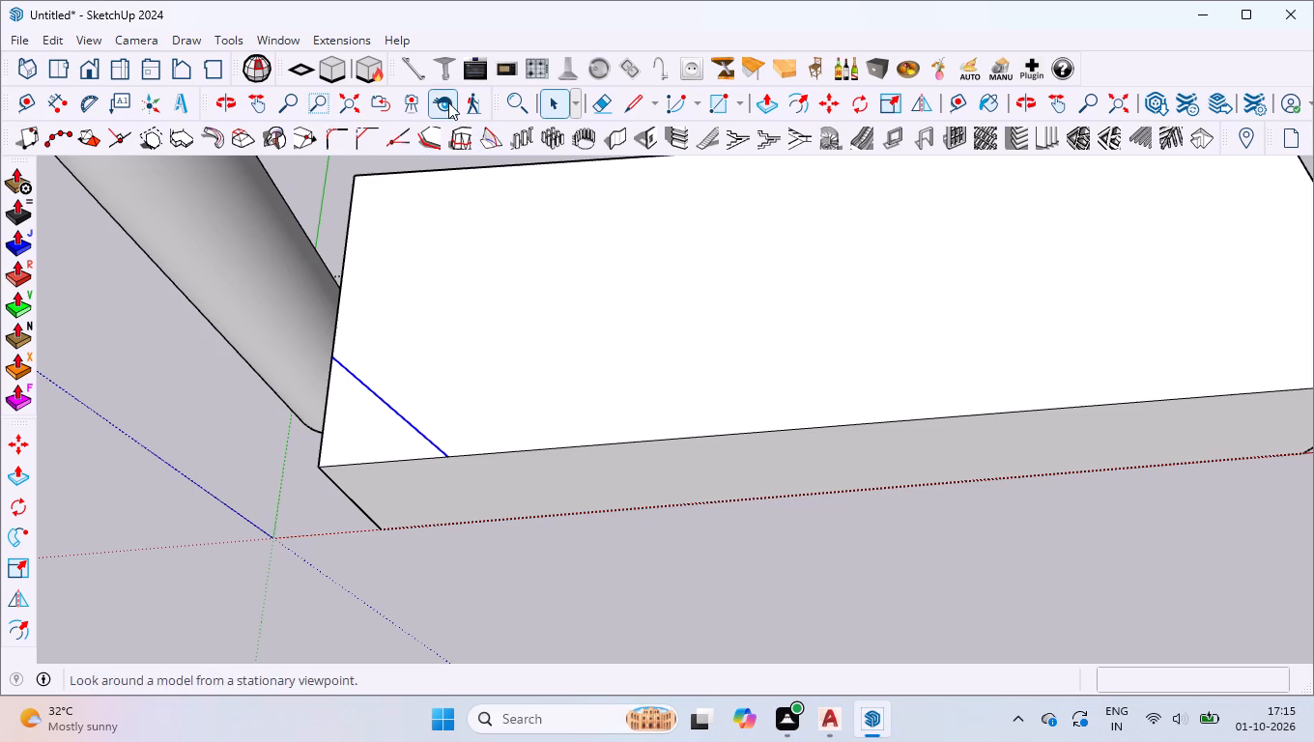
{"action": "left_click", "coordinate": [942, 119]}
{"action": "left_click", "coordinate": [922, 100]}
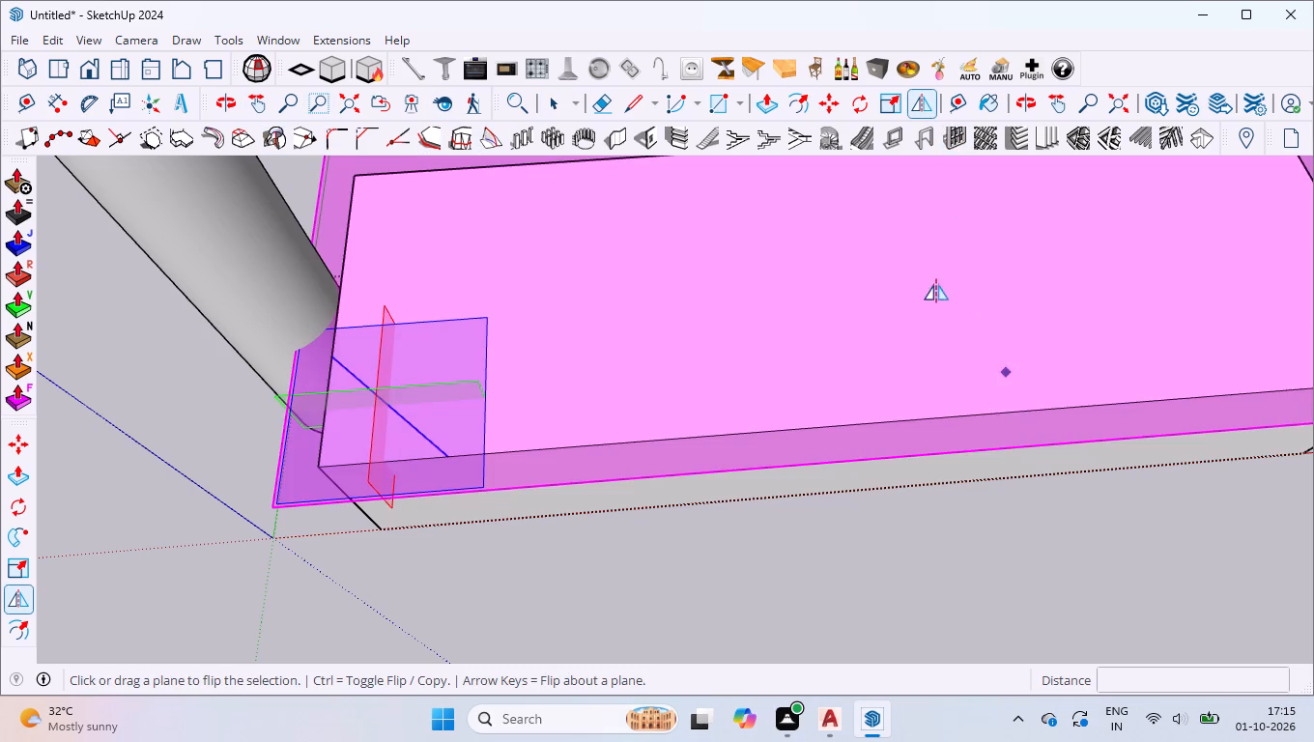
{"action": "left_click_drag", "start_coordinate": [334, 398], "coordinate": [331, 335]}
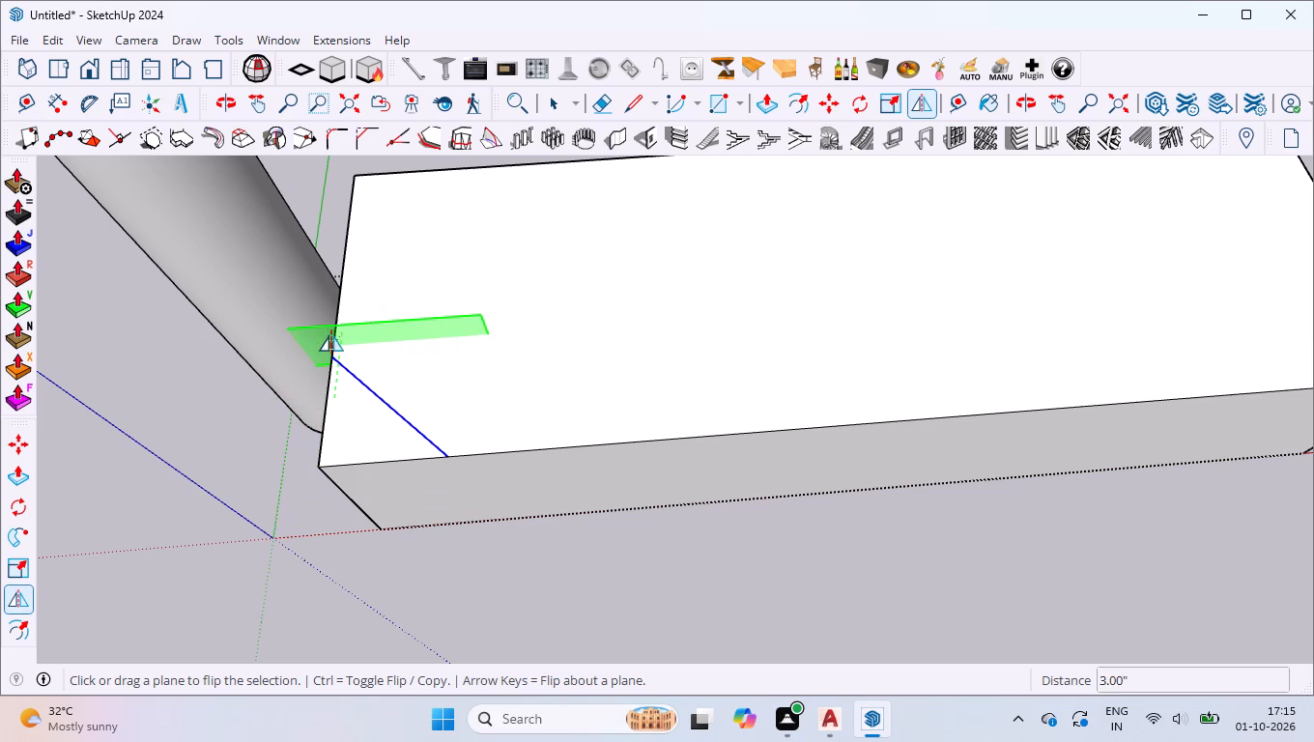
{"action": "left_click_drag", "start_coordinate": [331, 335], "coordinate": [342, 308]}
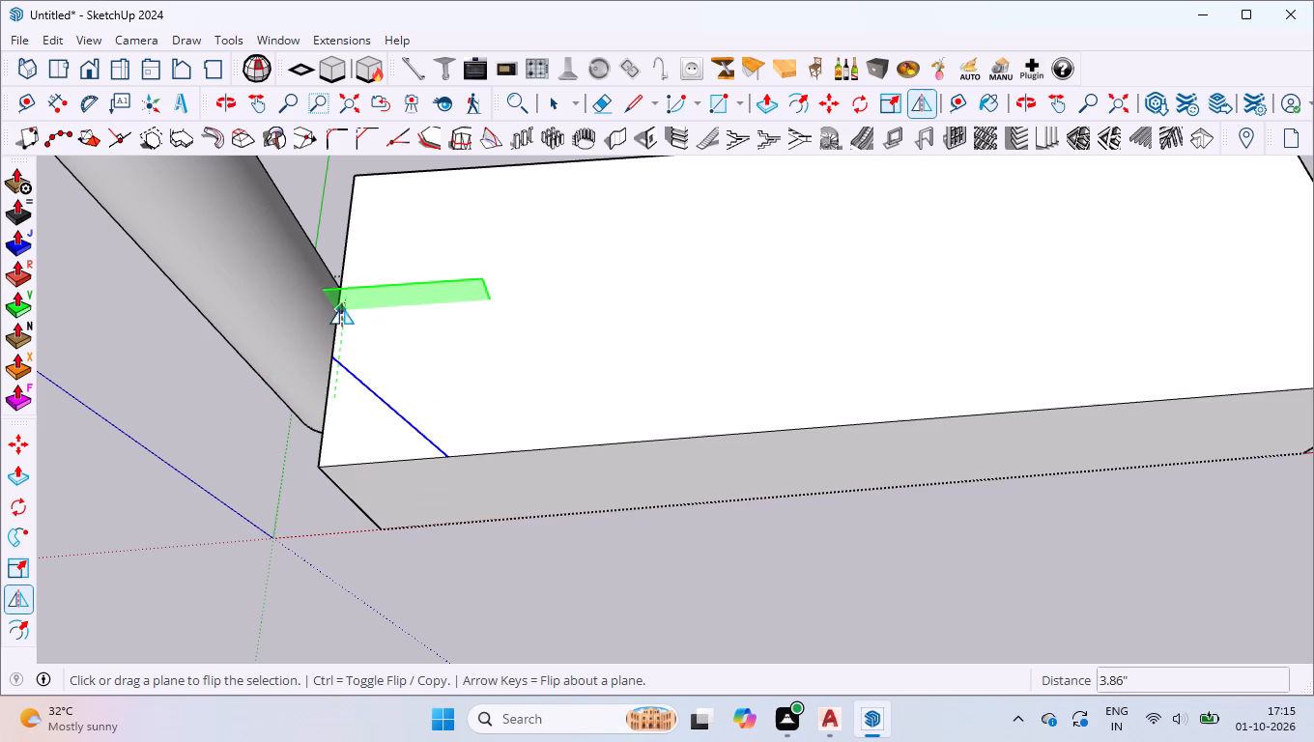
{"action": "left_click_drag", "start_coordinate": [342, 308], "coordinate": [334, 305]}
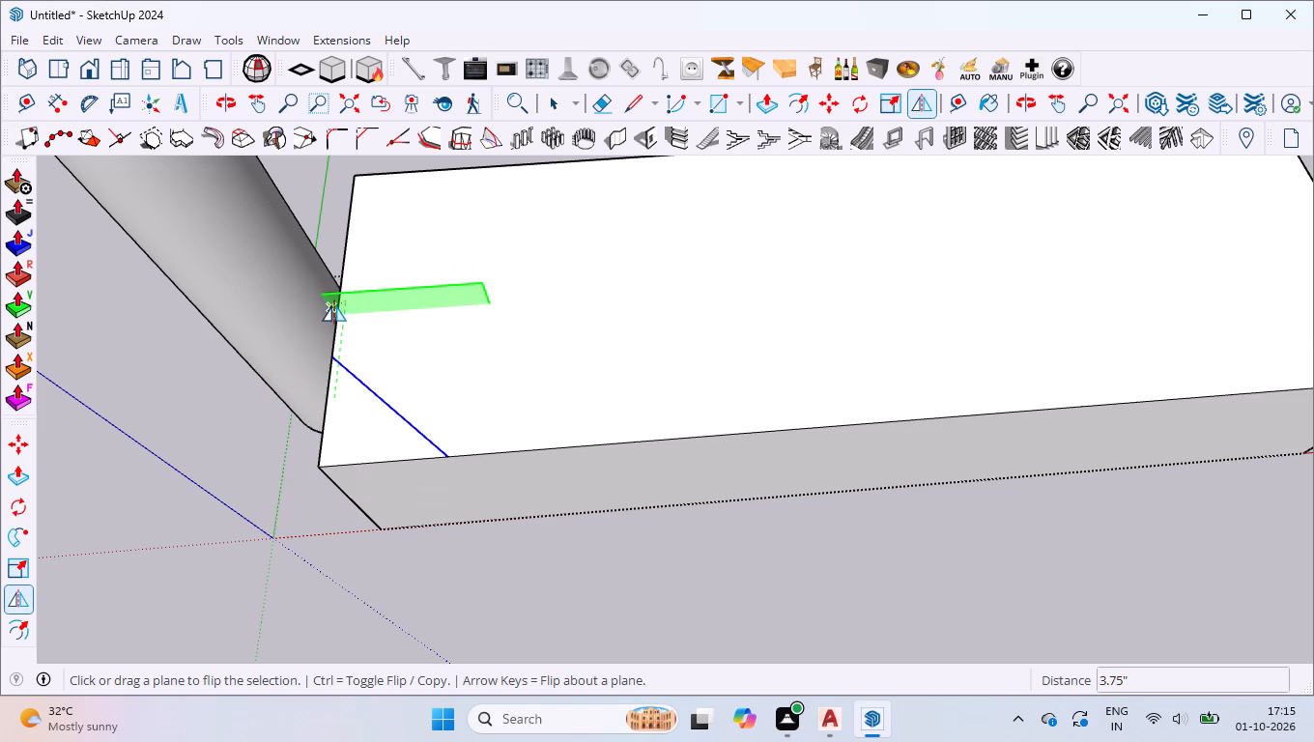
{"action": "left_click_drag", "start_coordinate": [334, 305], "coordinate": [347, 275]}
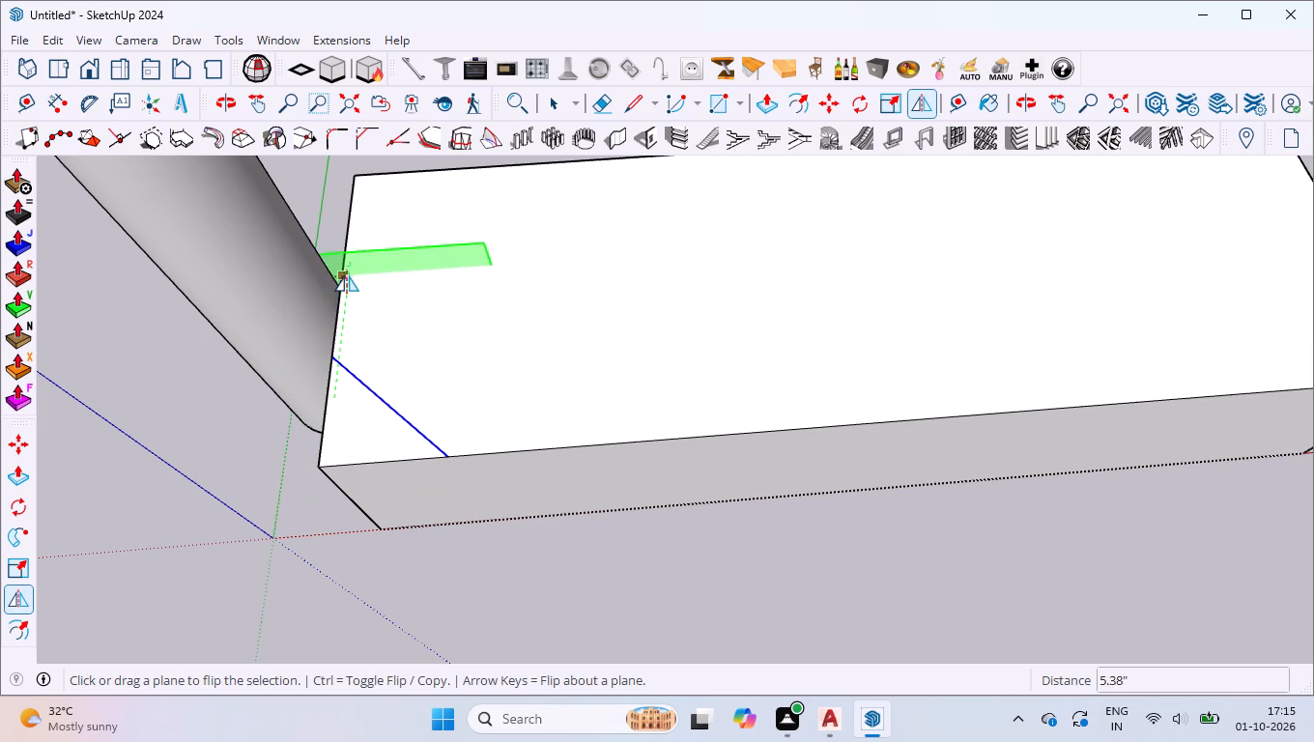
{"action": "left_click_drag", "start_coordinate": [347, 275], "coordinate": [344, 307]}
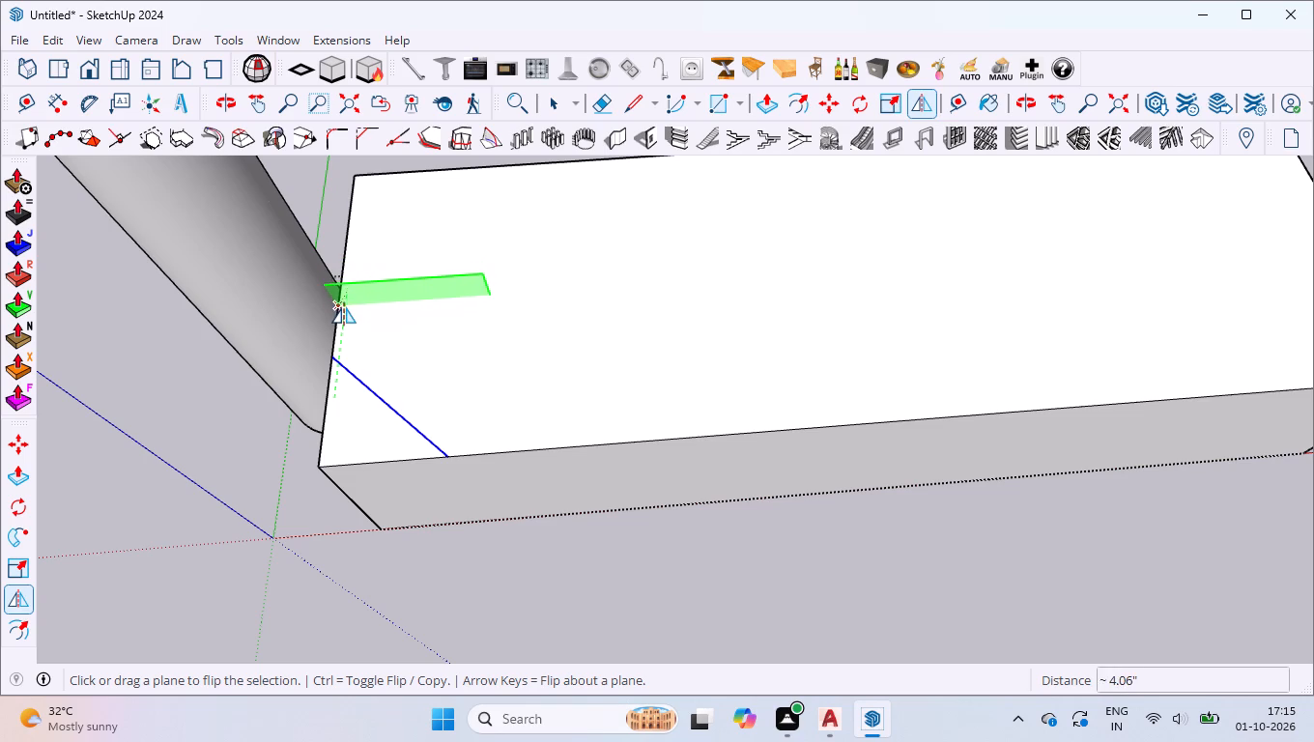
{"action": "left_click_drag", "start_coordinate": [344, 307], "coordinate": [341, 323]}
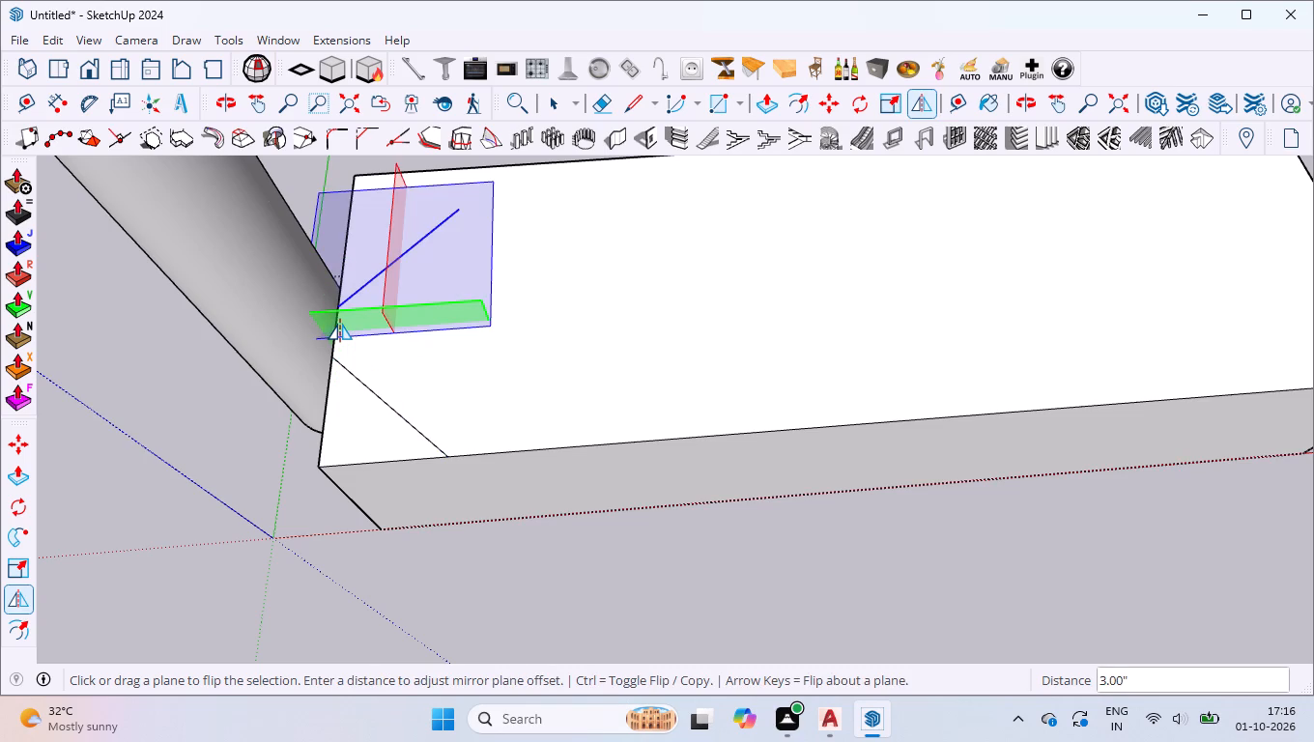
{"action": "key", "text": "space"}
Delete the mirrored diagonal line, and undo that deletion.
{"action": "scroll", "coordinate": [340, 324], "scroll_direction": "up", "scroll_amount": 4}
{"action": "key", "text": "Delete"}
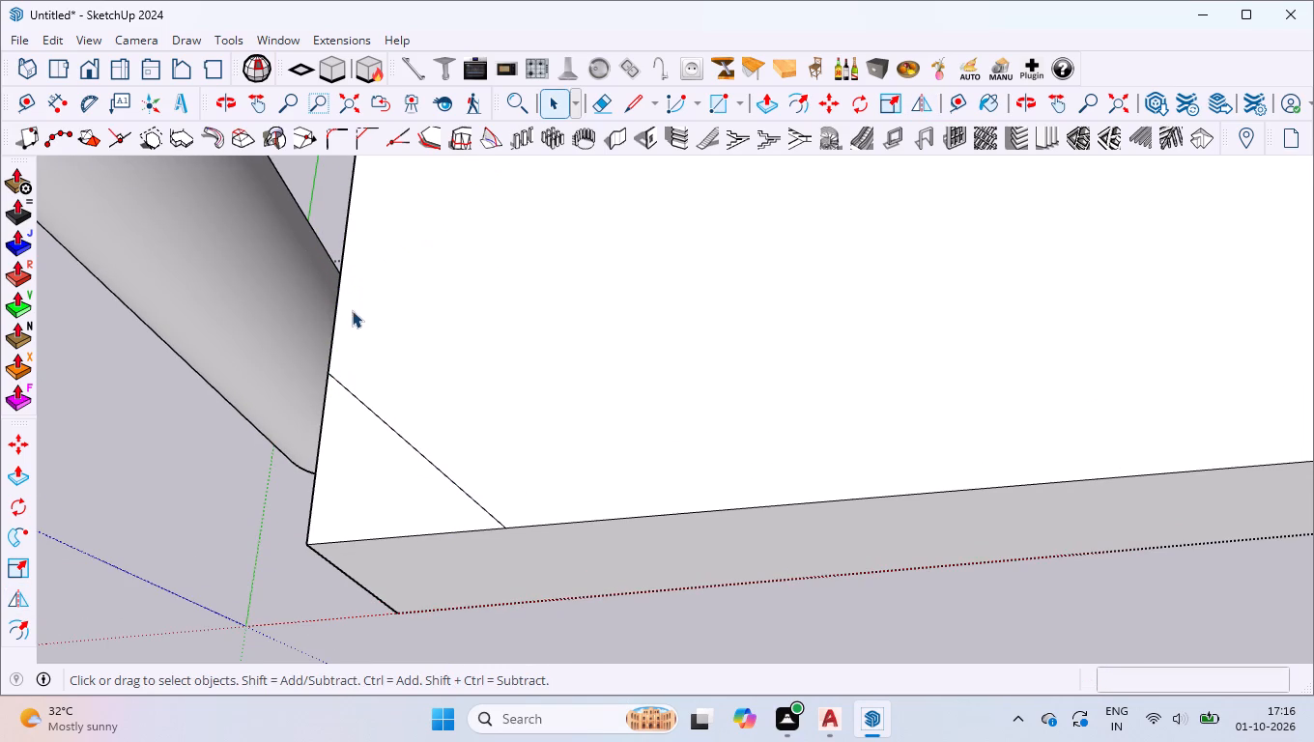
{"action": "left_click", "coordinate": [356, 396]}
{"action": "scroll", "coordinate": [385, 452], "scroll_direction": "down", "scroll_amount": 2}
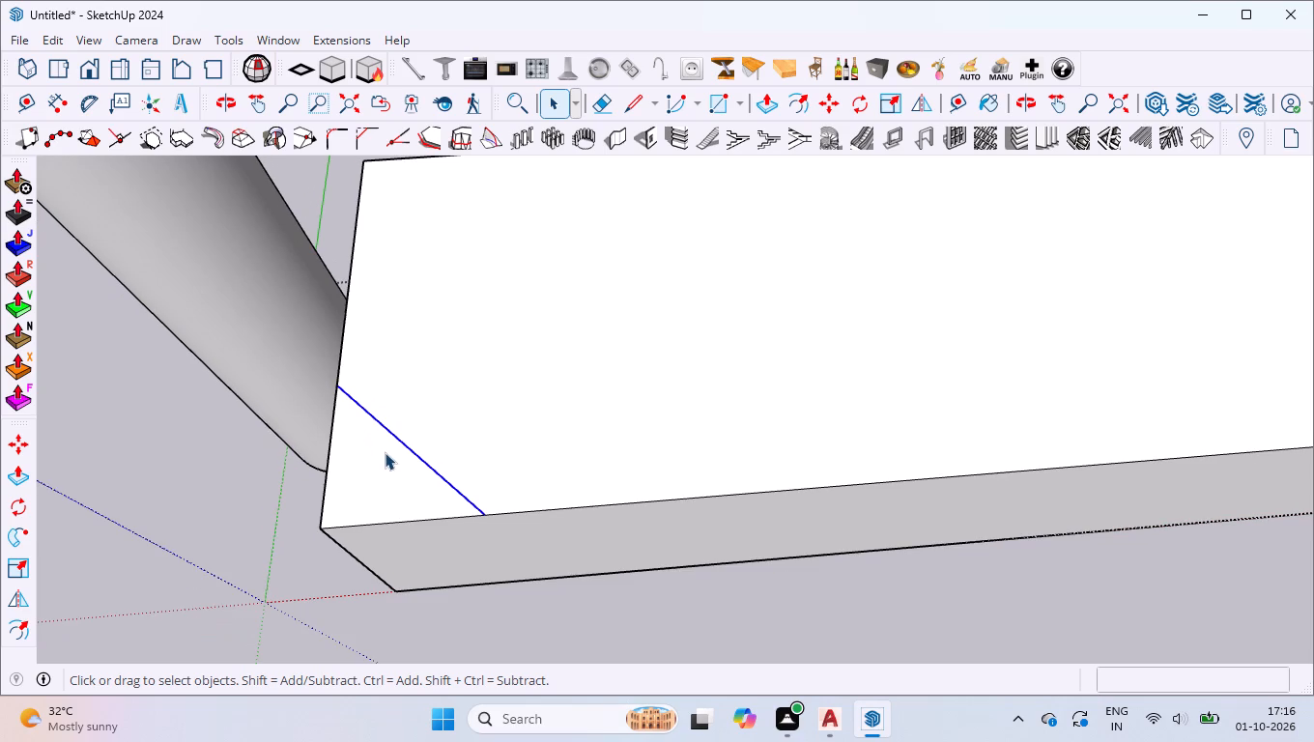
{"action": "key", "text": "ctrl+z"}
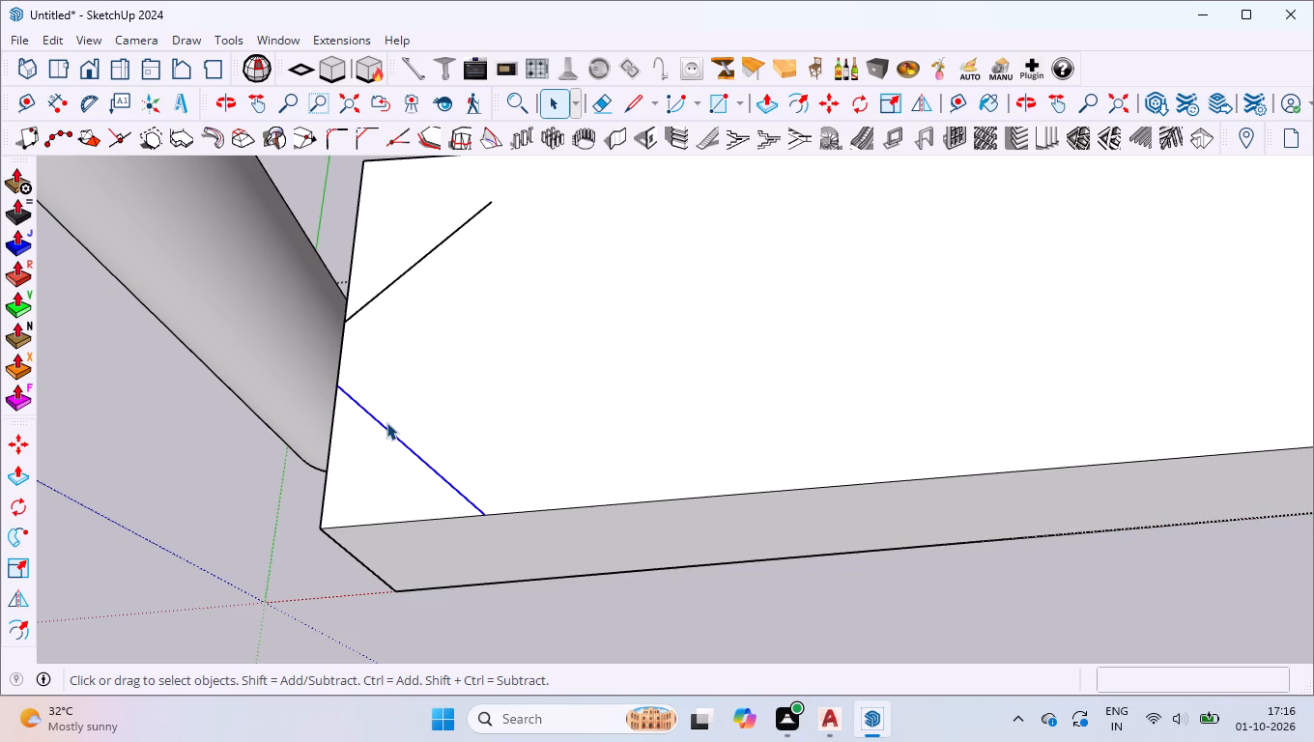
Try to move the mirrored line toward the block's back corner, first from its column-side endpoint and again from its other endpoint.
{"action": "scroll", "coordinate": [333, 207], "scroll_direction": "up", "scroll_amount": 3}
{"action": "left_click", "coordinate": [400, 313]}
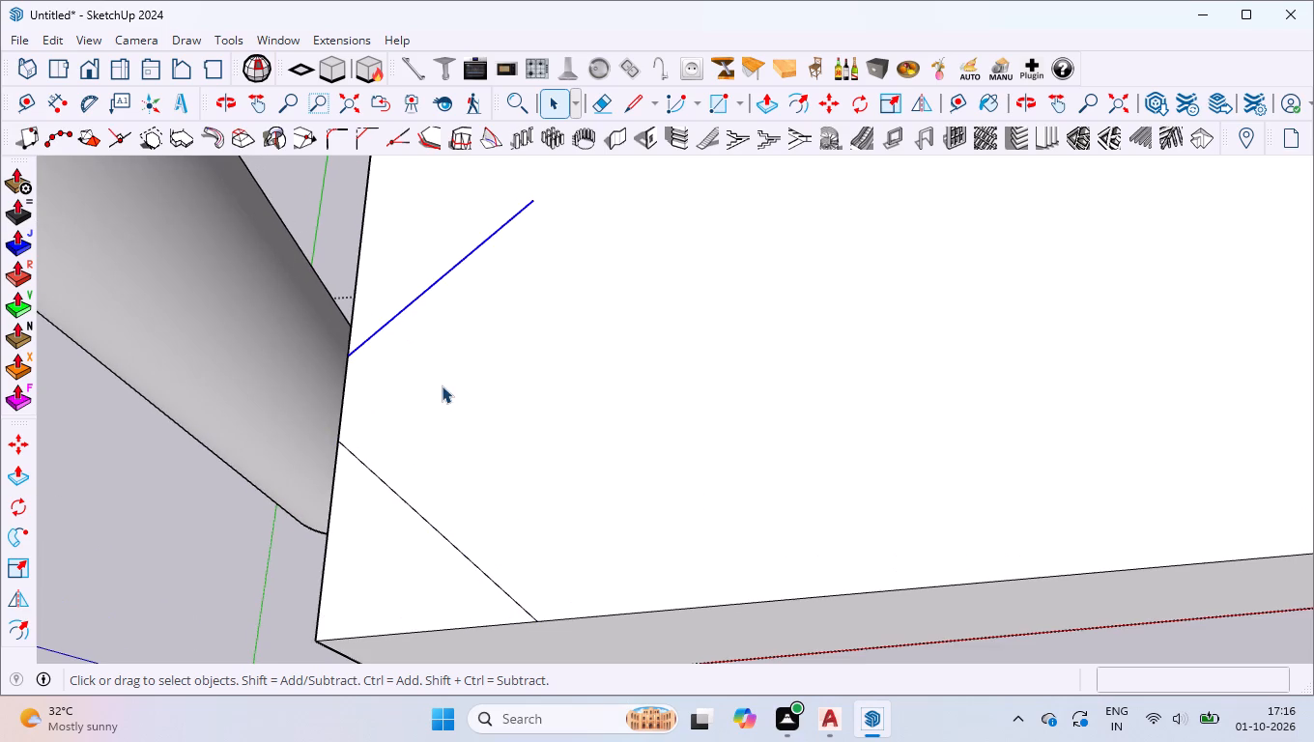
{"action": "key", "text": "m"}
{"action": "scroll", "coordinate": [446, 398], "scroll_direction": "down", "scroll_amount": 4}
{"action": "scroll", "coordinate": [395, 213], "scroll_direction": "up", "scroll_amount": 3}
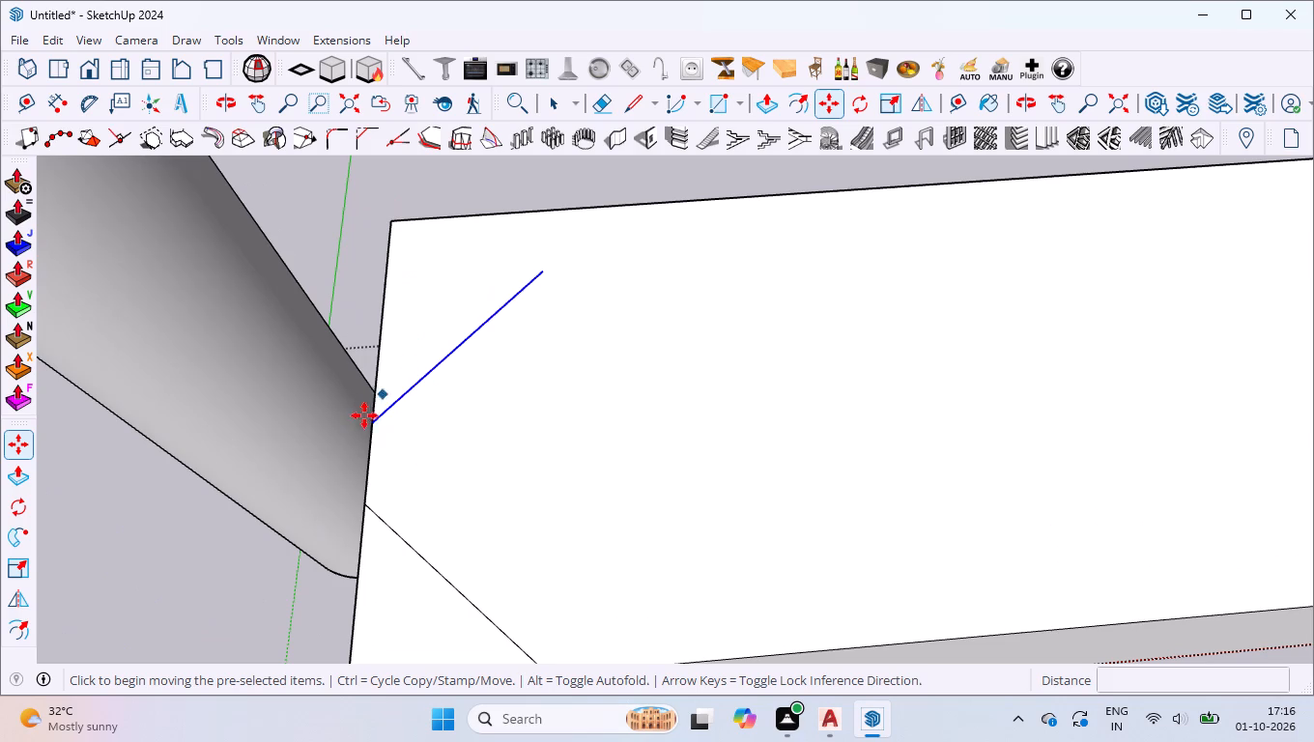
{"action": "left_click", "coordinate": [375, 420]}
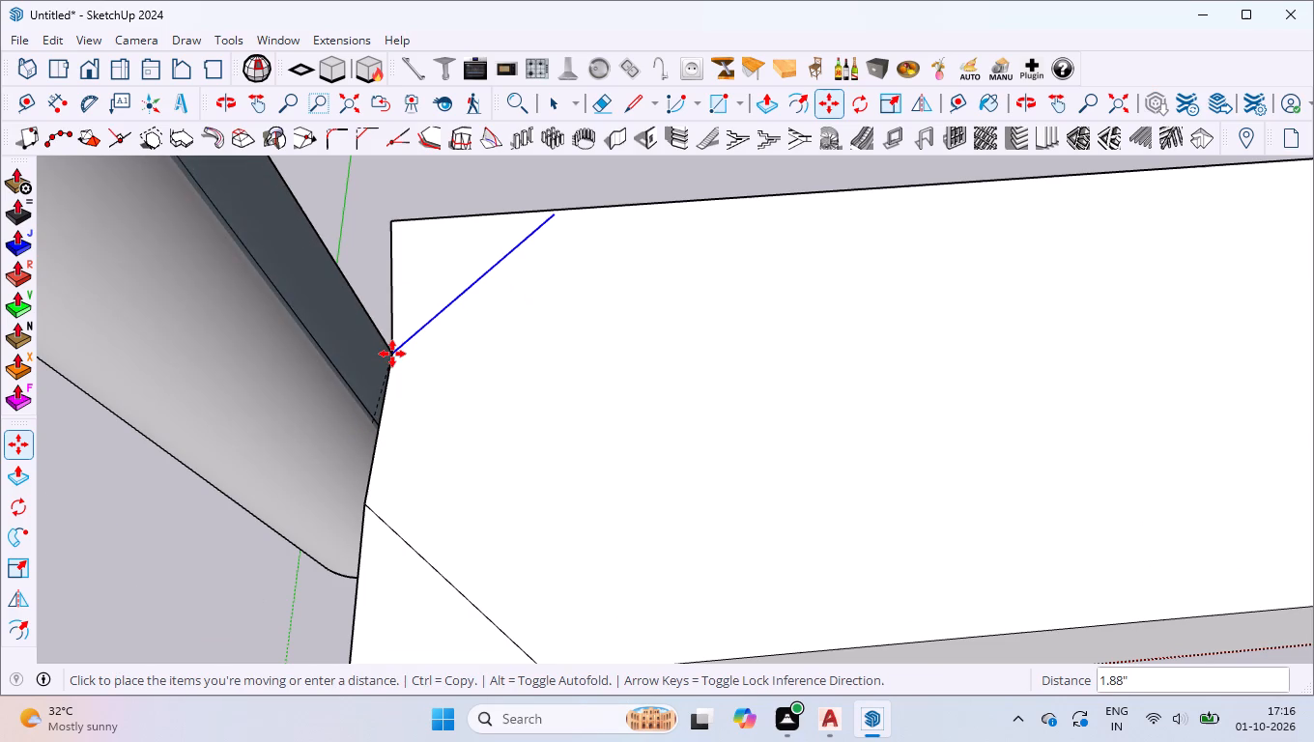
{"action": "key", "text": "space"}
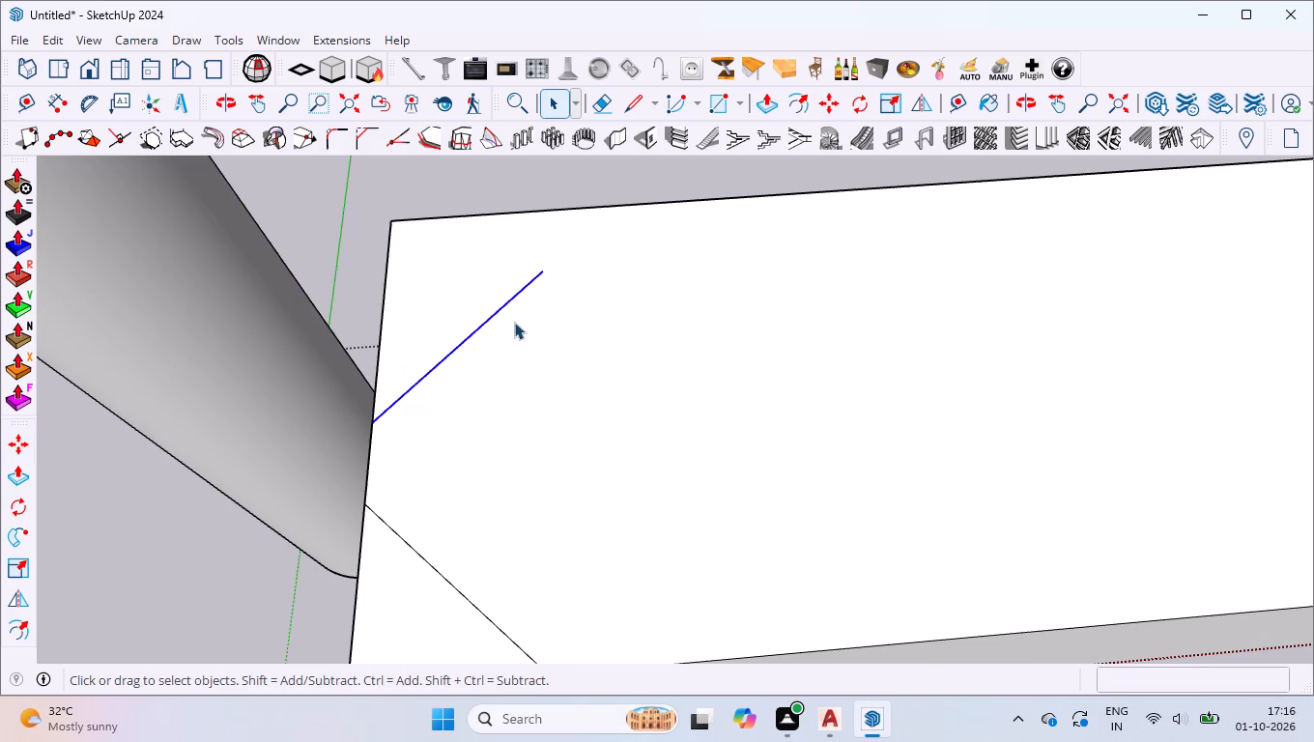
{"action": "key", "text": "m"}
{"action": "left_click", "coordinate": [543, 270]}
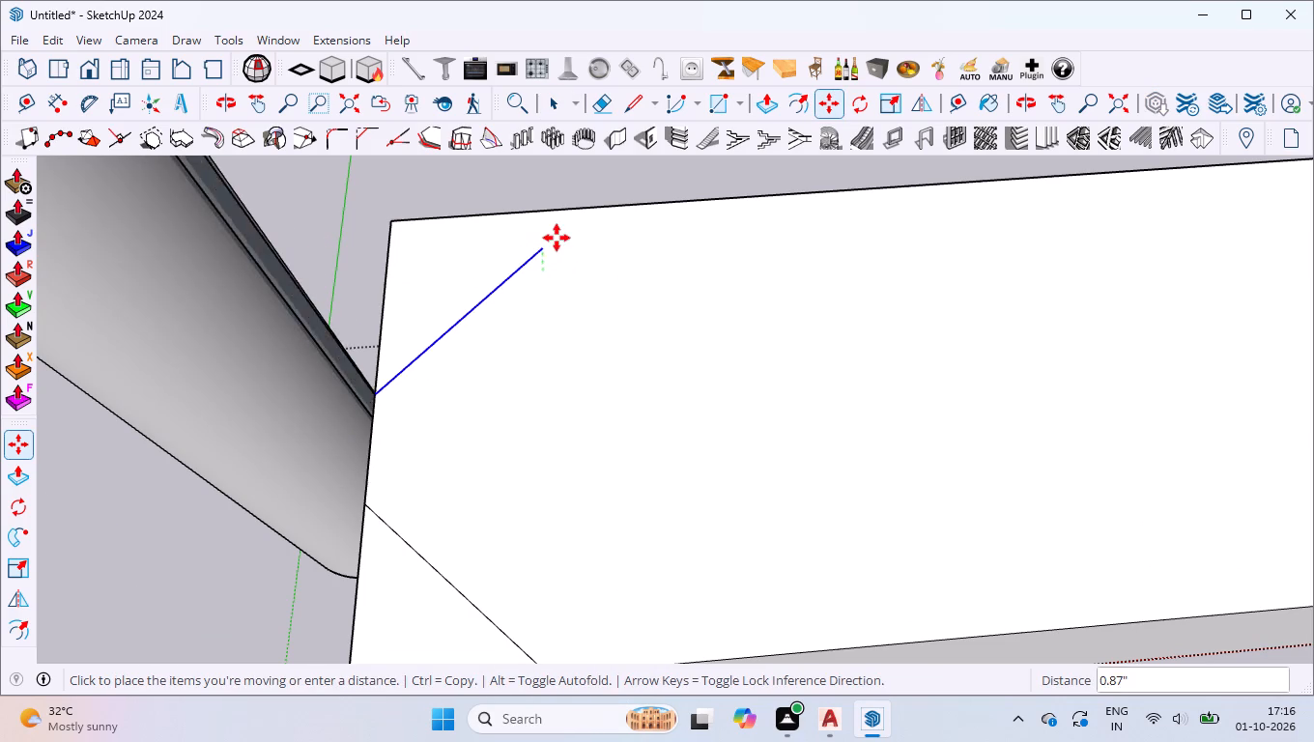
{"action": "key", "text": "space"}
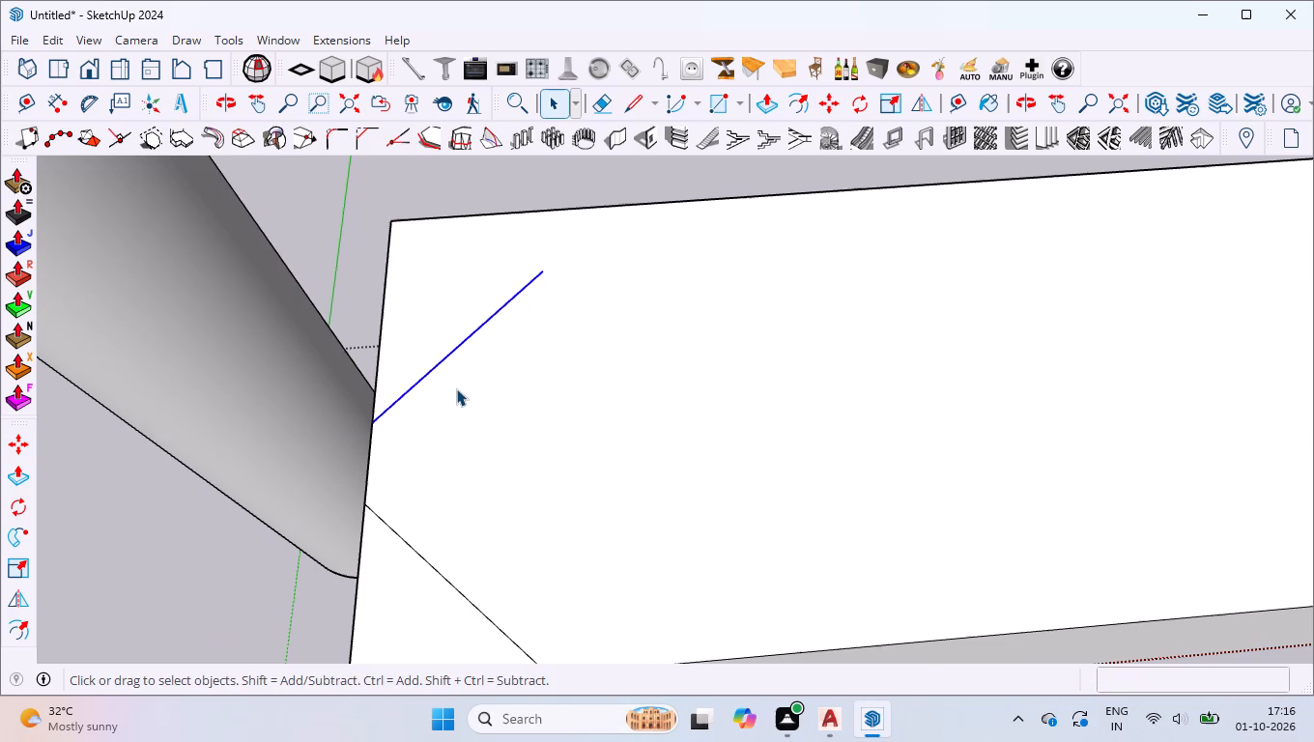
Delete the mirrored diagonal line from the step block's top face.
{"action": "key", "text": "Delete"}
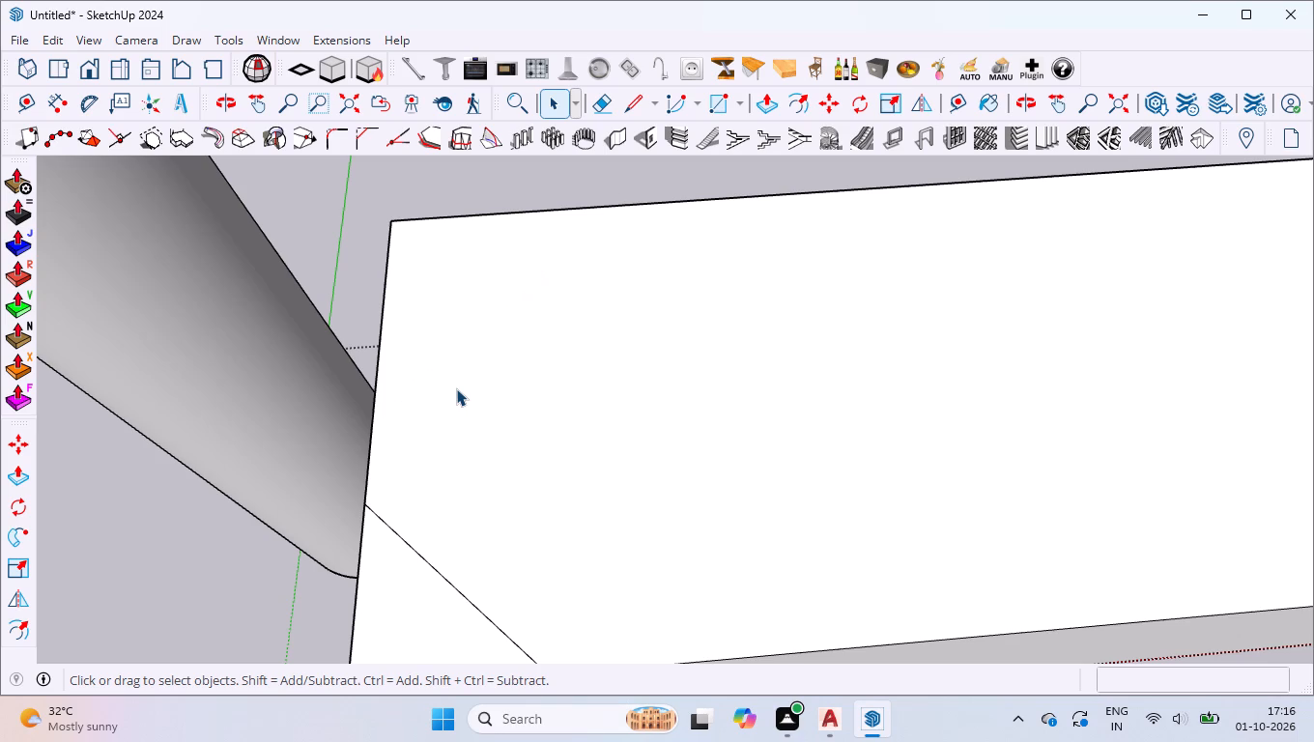
Draw a line about 5.75" long across the step block's top face, starting from the endpoint on its column-side edge.
{"action": "key", "text": "l"}
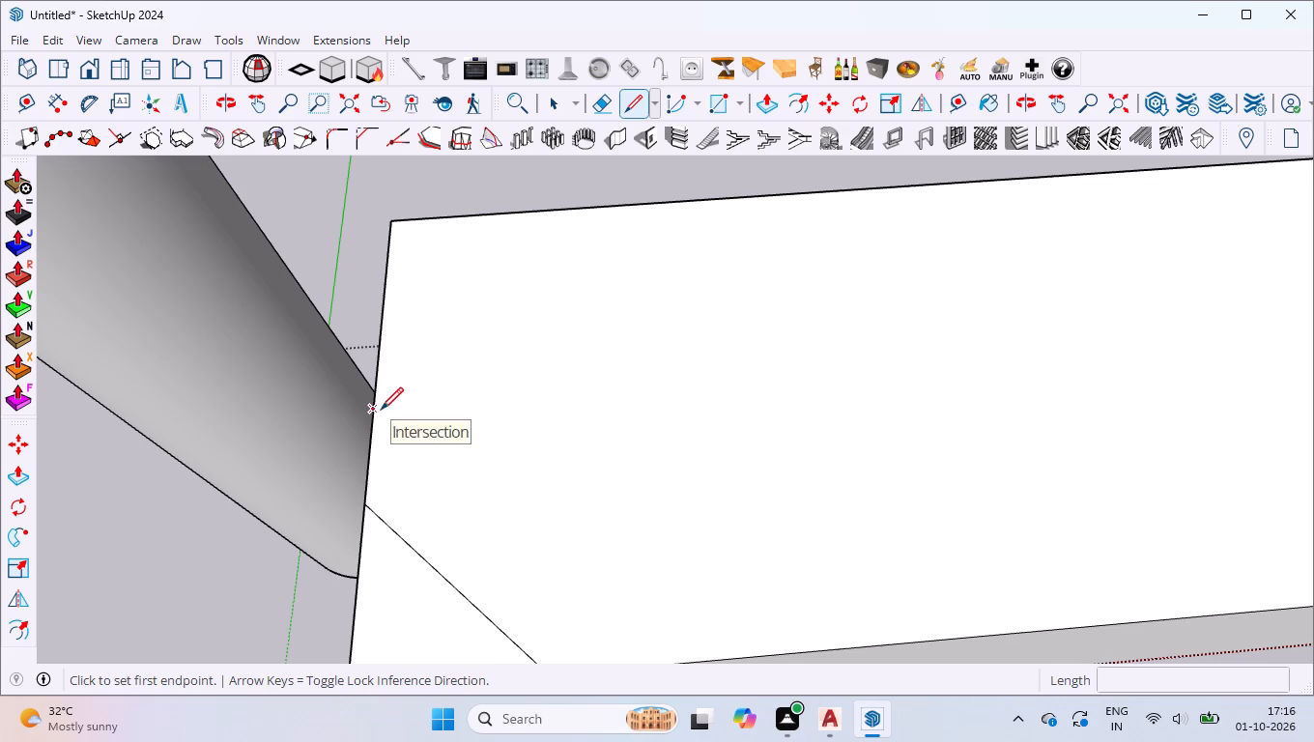
{"action": "scroll", "coordinate": [381, 408], "scroll_direction": "up", "scroll_amount": 10}
{"action": "middle_click_drag", "start_coordinate": [414, 443], "coordinate": [605, 353]}
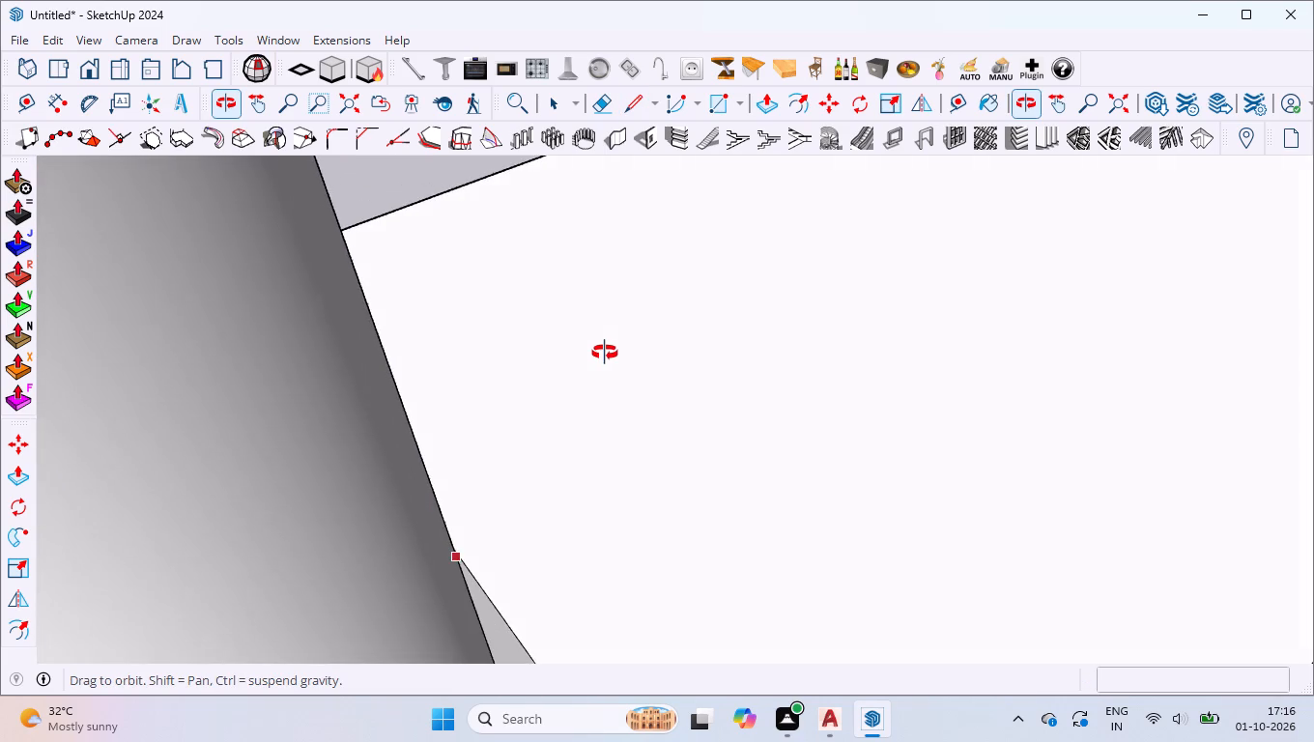
{"action": "middle_click_drag", "start_coordinate": [605, 353], "coordinate": [472, 446]}
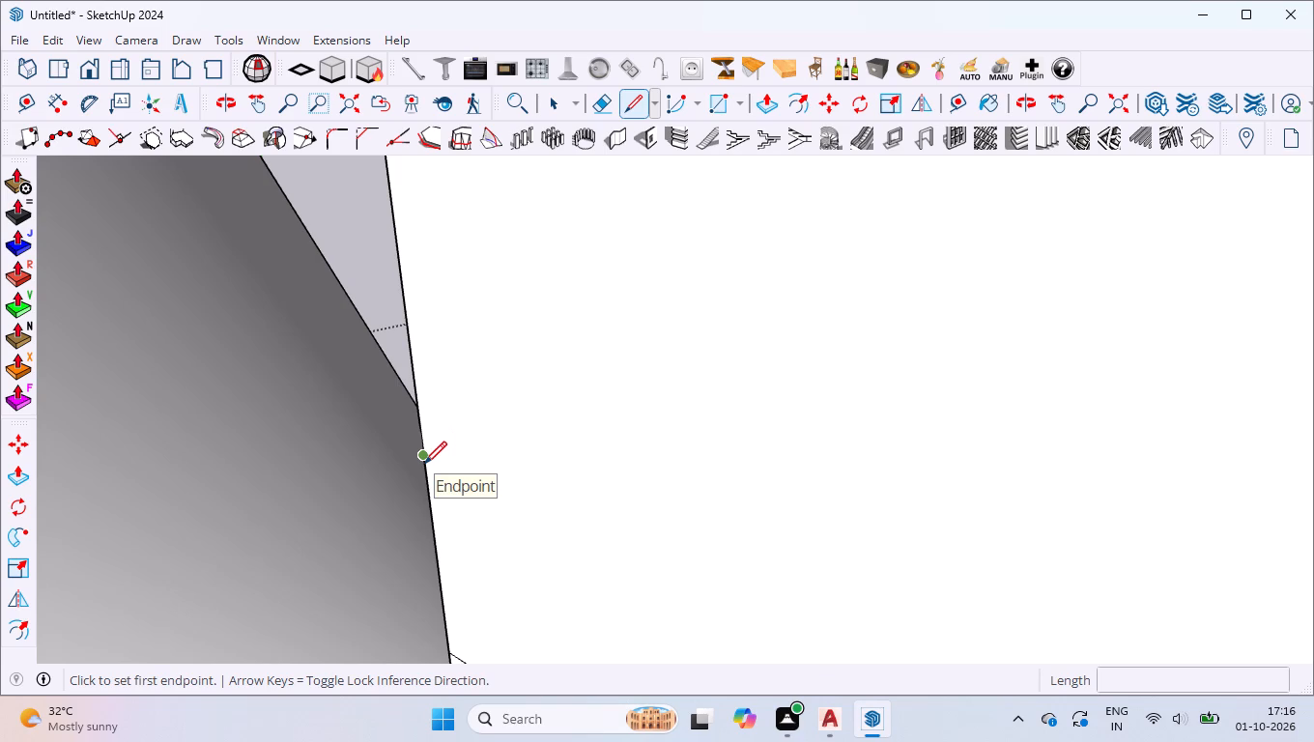
{"action": "left_click", "coordinate": [424, 464]}
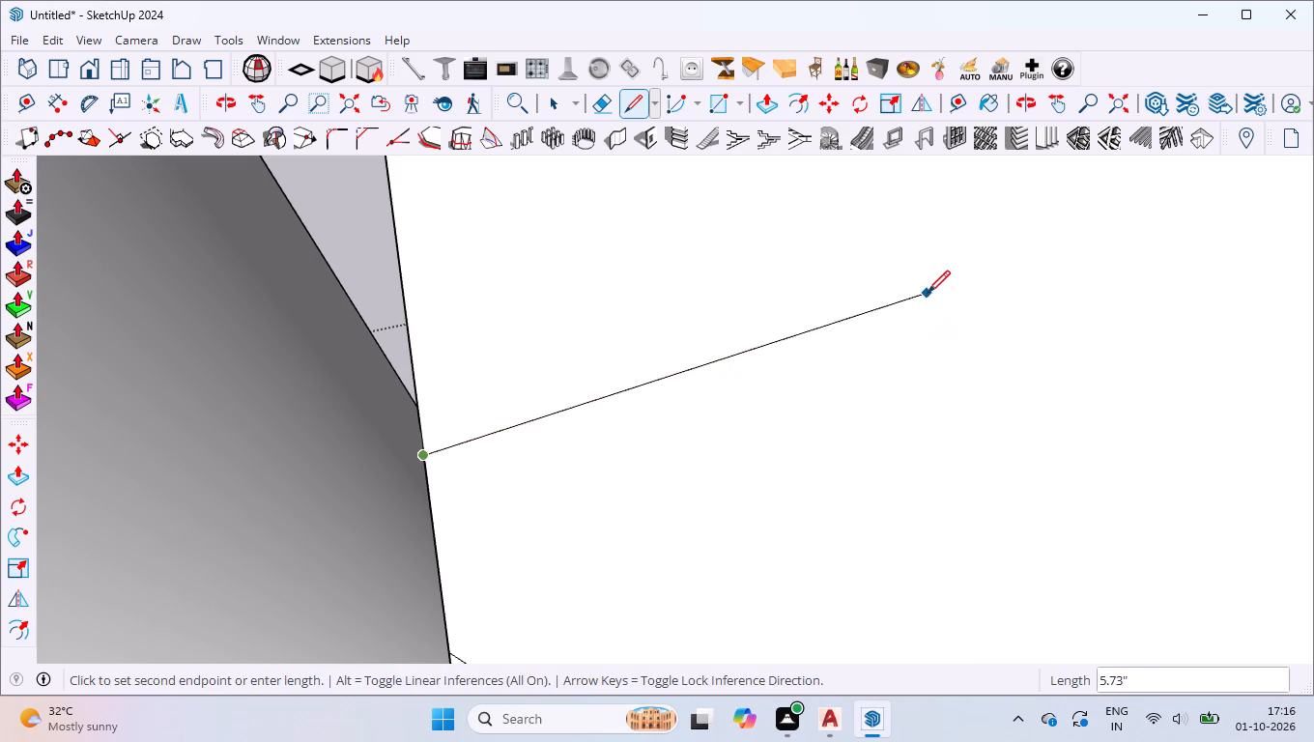
{"action": "left_click", "coordinate": [954, 339]}
{"action": "key", "text": "space"}
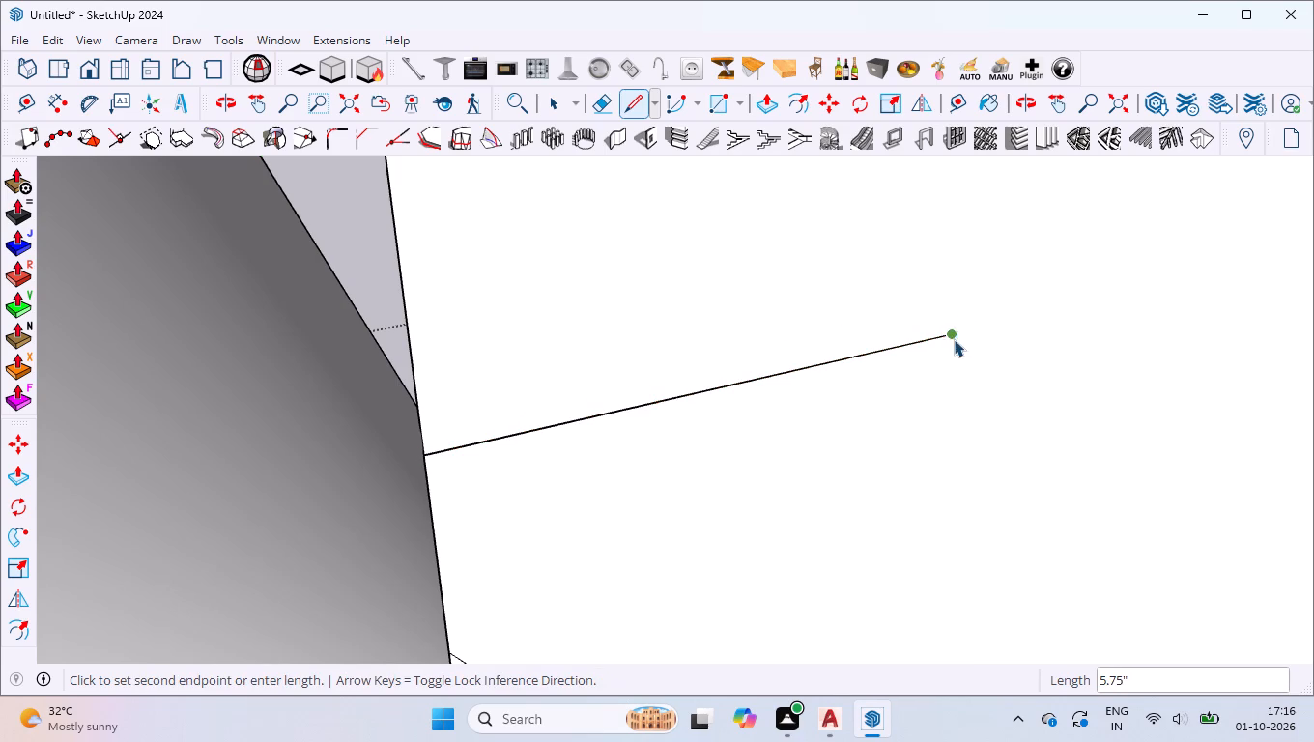
Select the diagonal corner line on the step block's top face.
{"action": "scroll", "coordinate": [874, 440], "scroll_direction": "down", "scroll_amount": 15}
{"action": "middle_click_drag", "start_coordinate": [684, 449], "coordinate": [650, 465]}
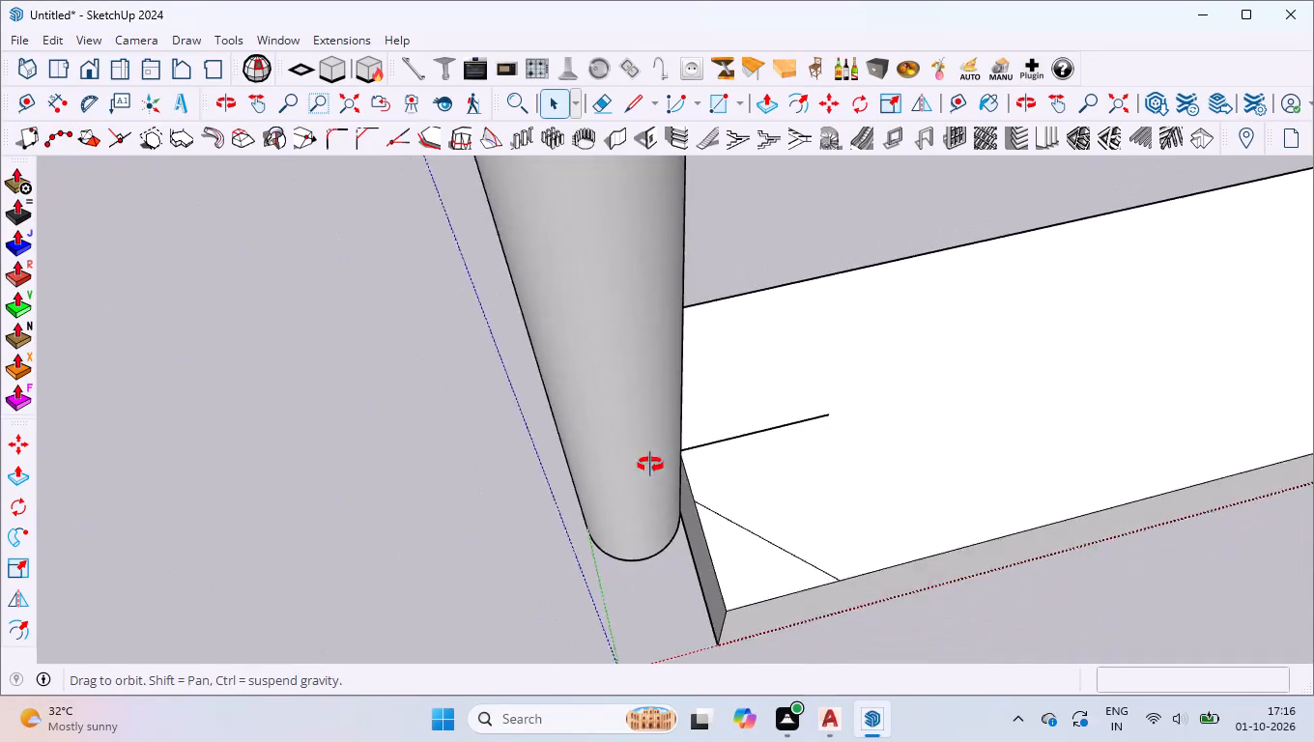
{"action": "middle_click_drag", "start_coordinate": [650, 465], "coordinate": [553, 473]}
{"action": "left_click", "coordinate": [636, 534]}
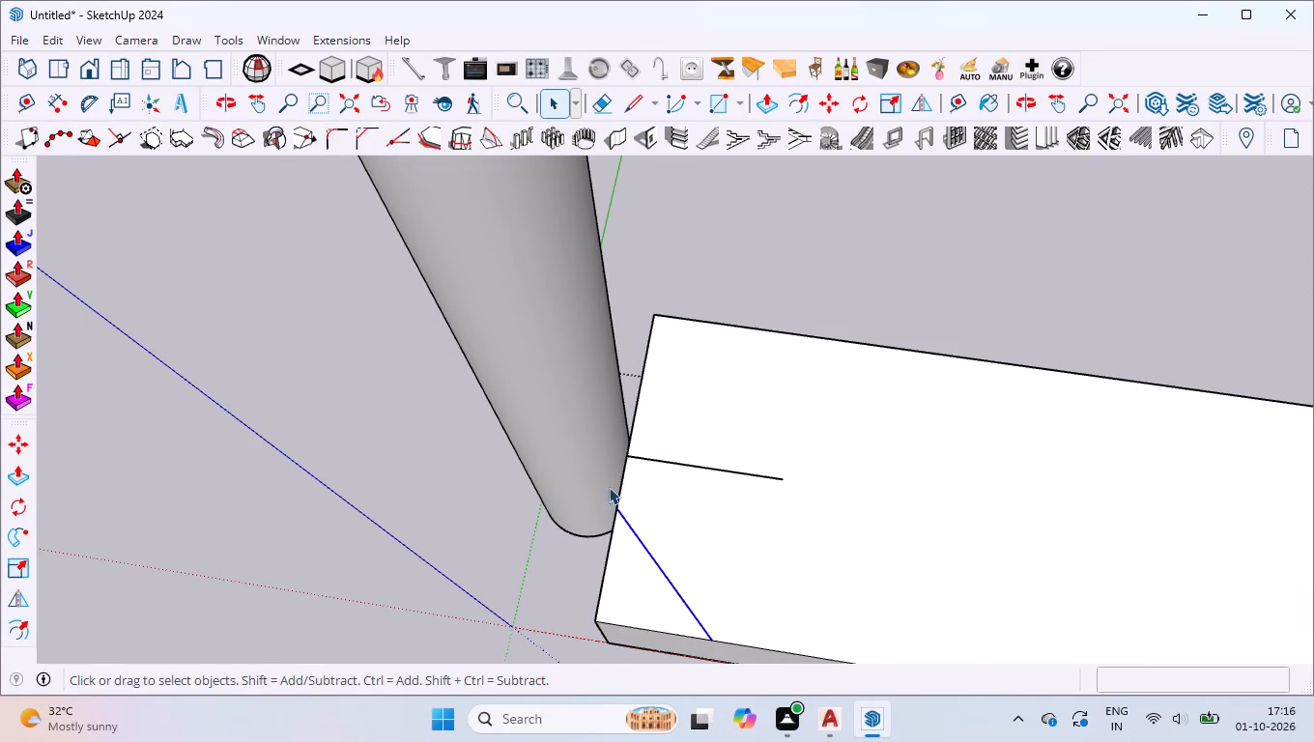
{"action": "scroll", "coordinate": [588, 466], "scroll_direction": "down", "scroll_amount": 4}
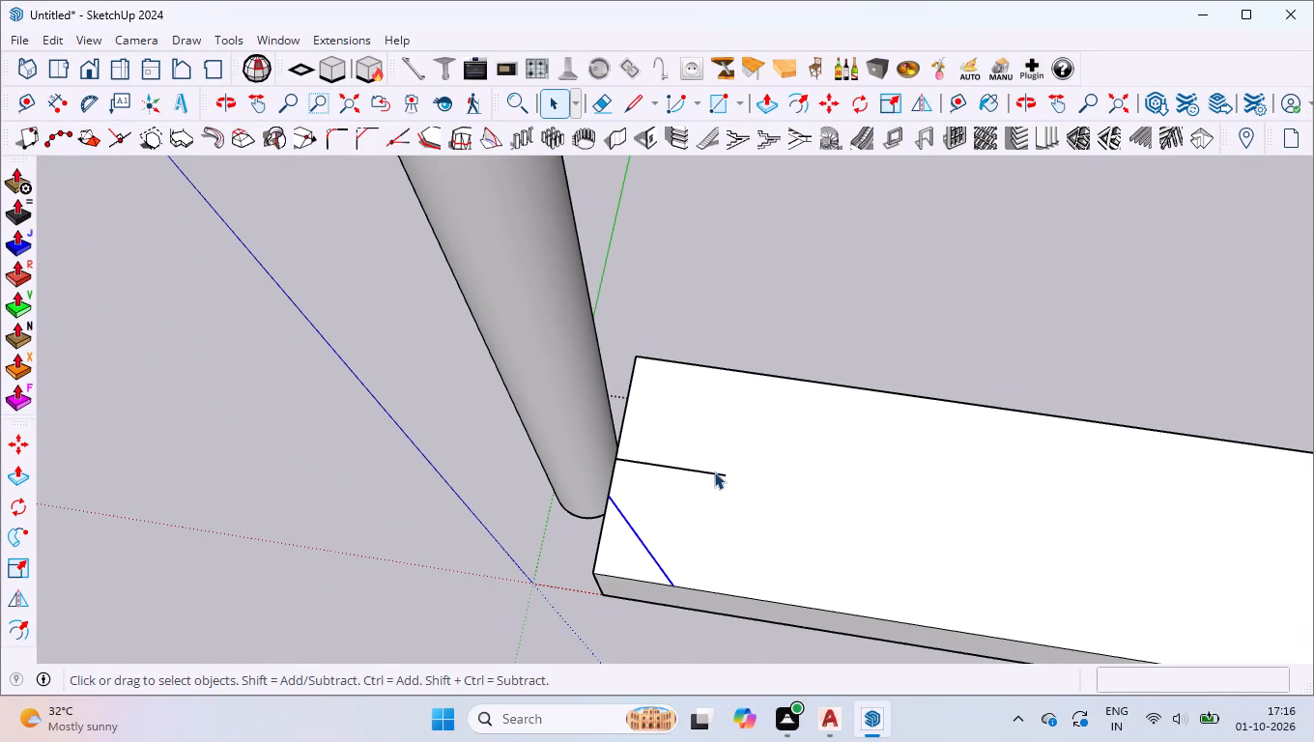
{"action": "scroll", "coordinate": [648, 461], "scroll_direction": "down", "scroll_amount": 4}
Switch to AutoCAD and set the Windows taskbar to hide automatically.
{"action": "left_click", "coordinate": [829, 722]}
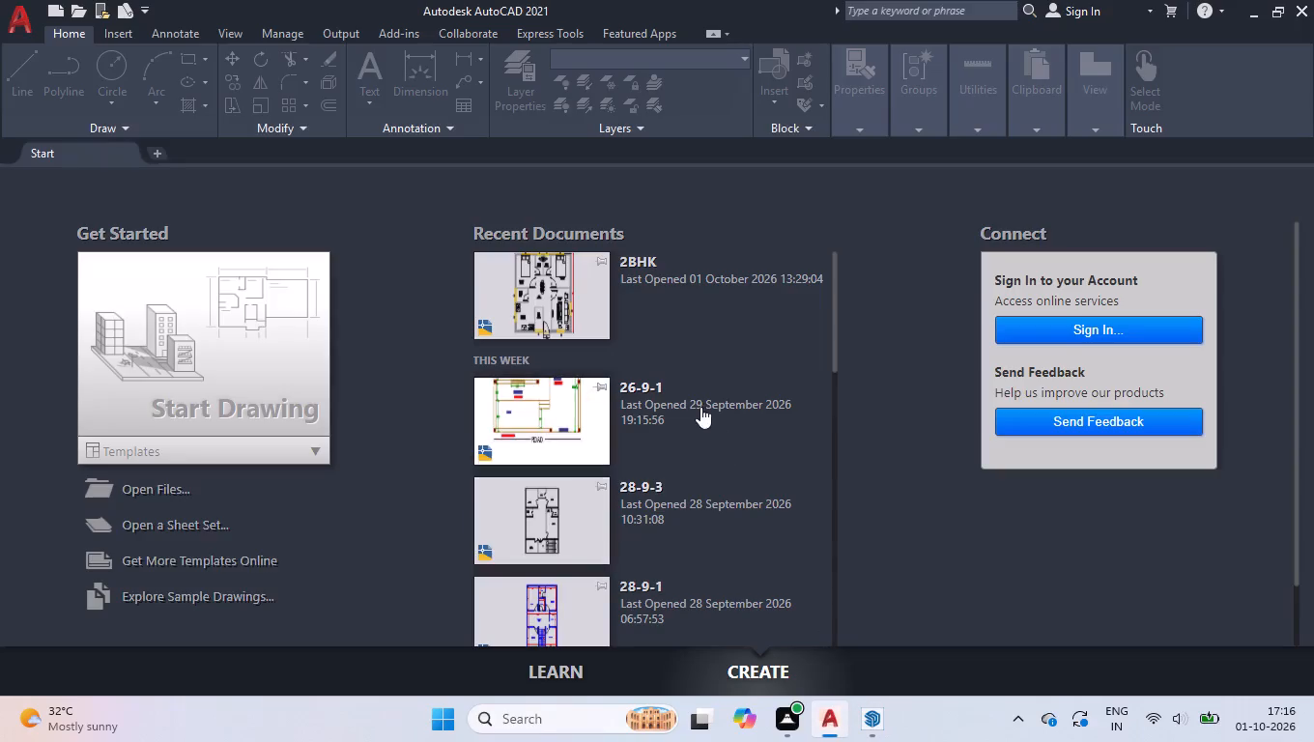
{"action": "right_click", "coordinate": [912, 728]}
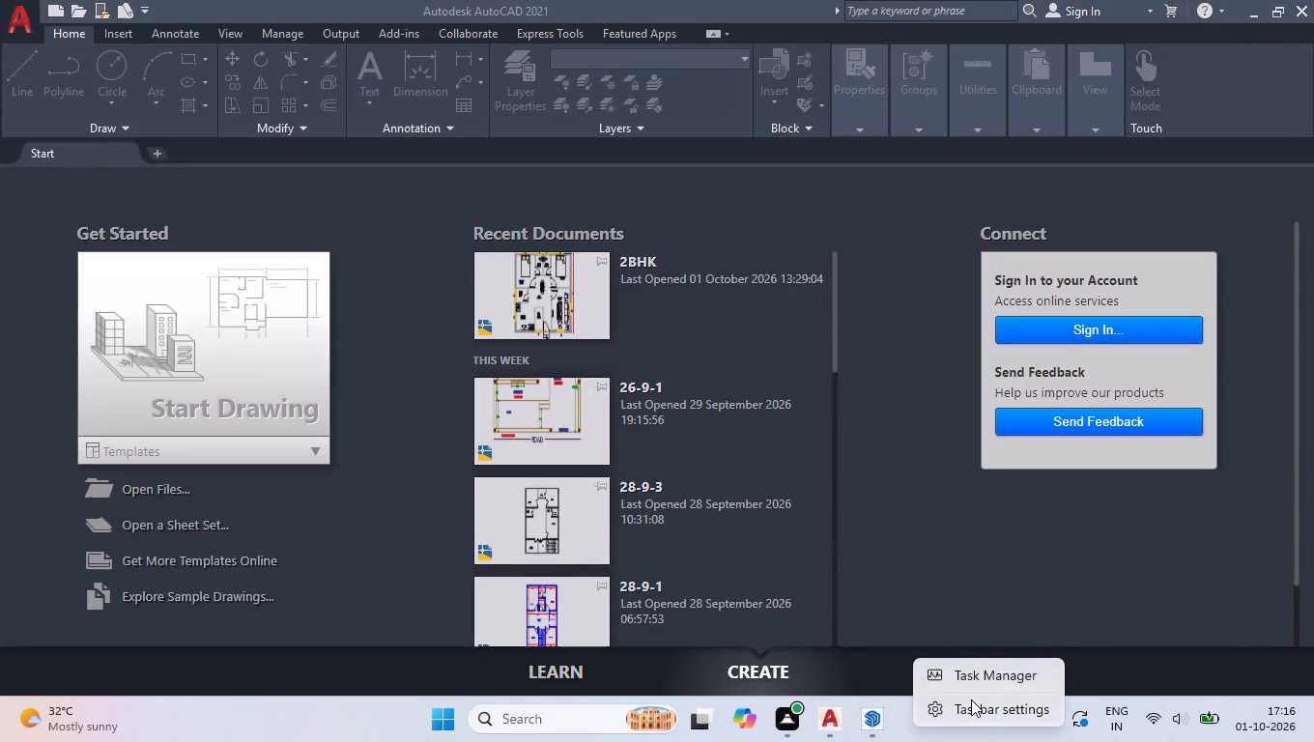
{"action": "left_click", "coordinate": [971, 699]}
{"action": "scroll", "coordinate": [789, 403], "scroll_direction": "down", "scroll_amount": 6}
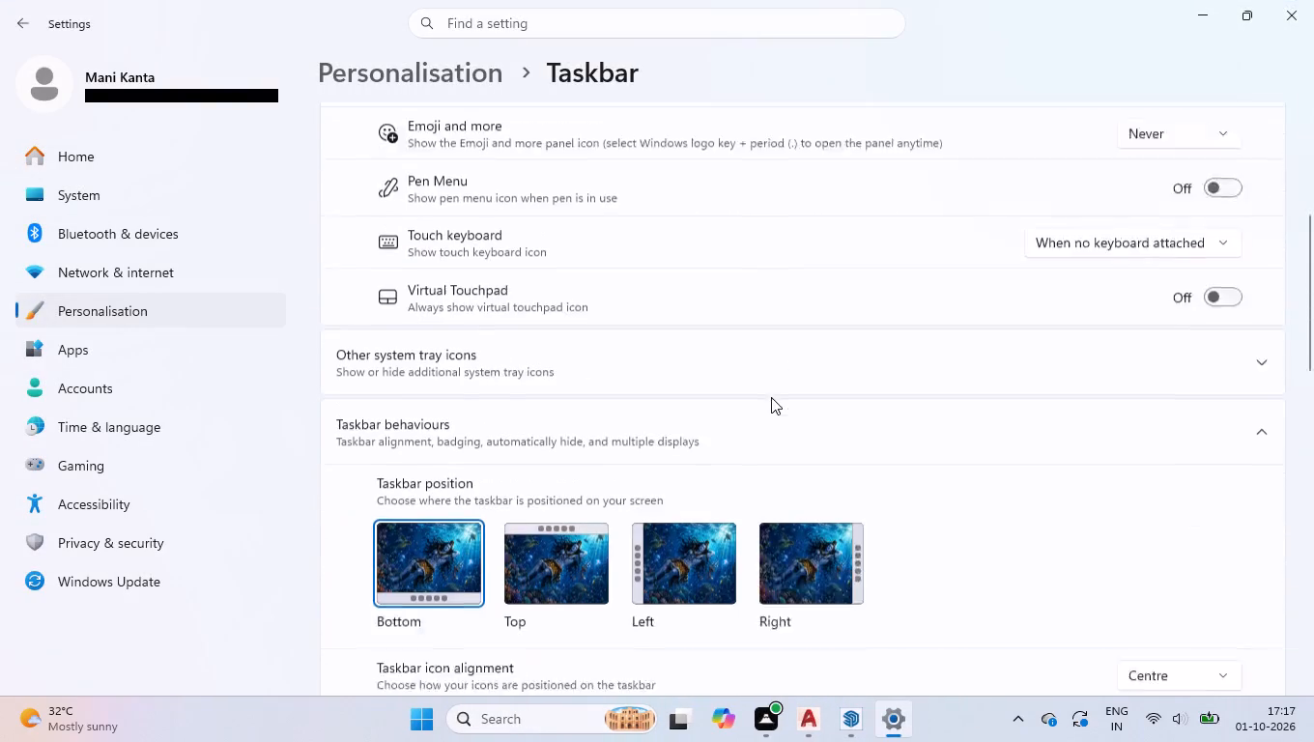
{"action": "scroll", "coordinate": [507, 502], "scroll_direction": "down", "scroll_amount": 3}
{"action": "left_click", "coordinate": [504, 417]}
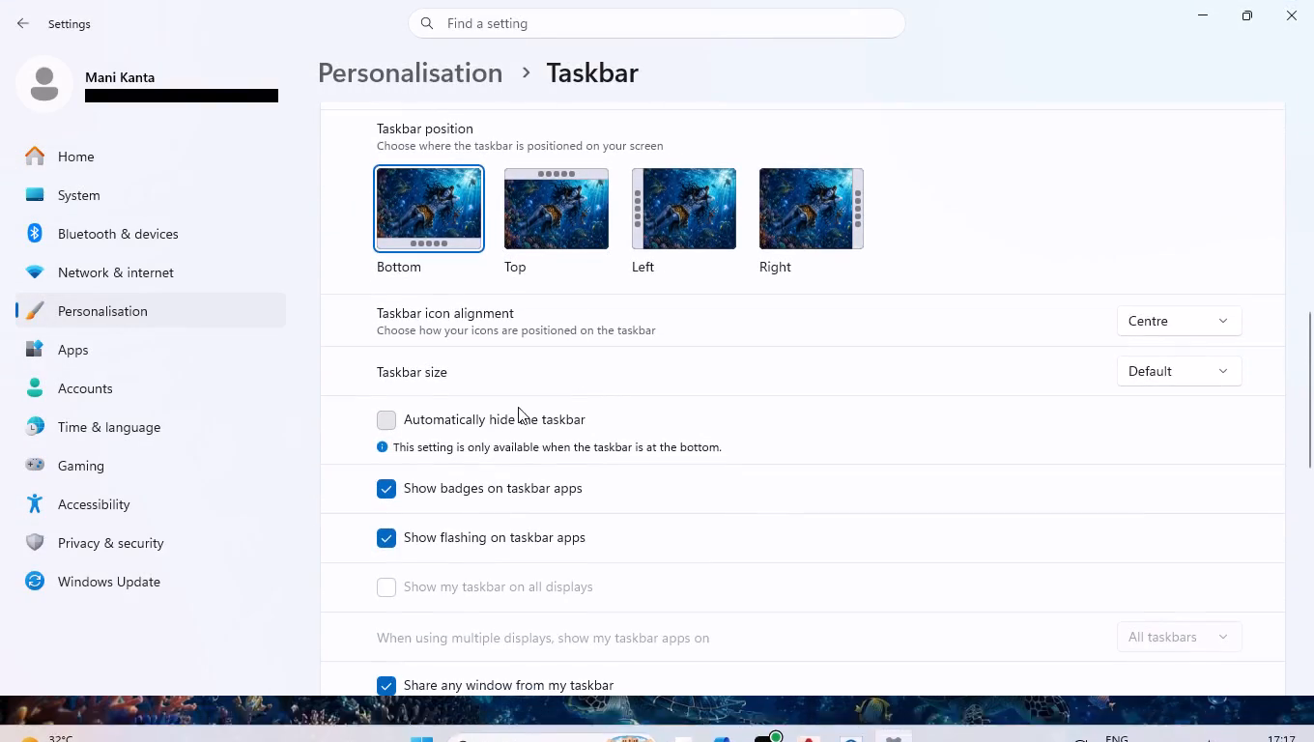
{"action": "left_click", "coordinate": [1289, 17]}
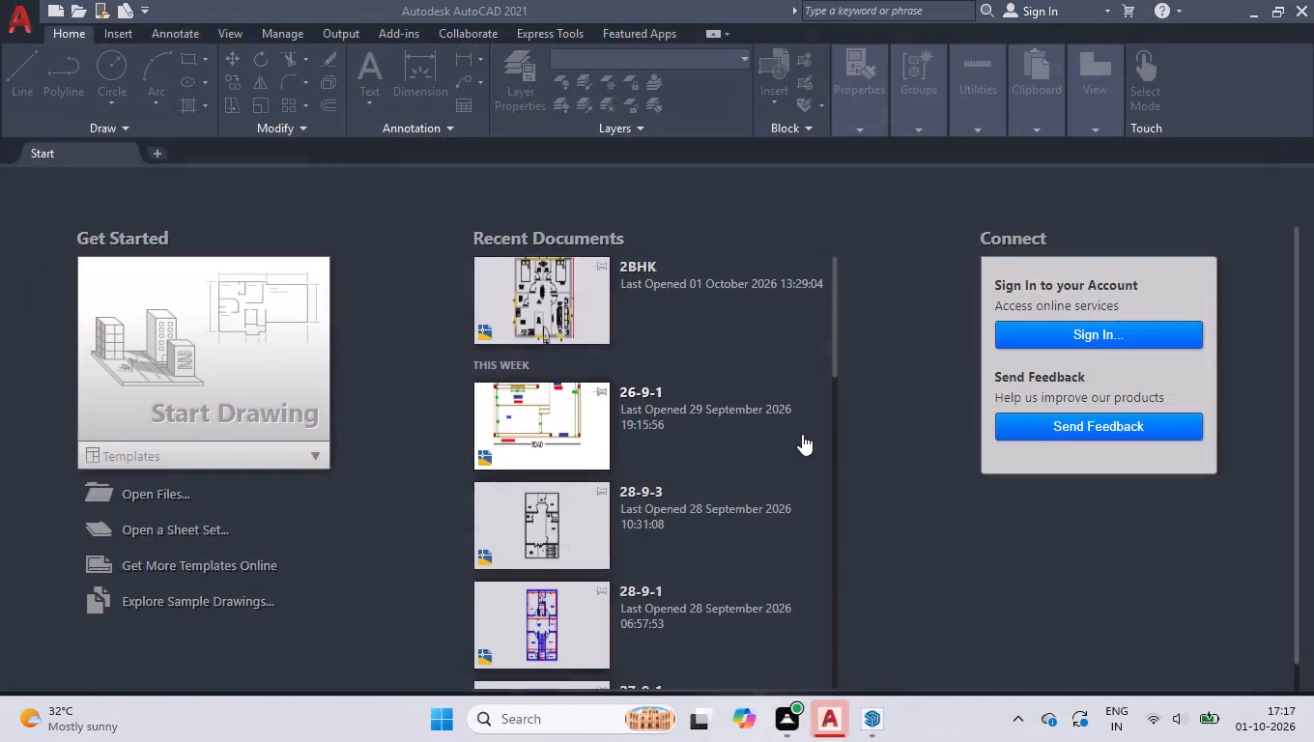
{"action": "left_click", "coordinate": [892, 419]}
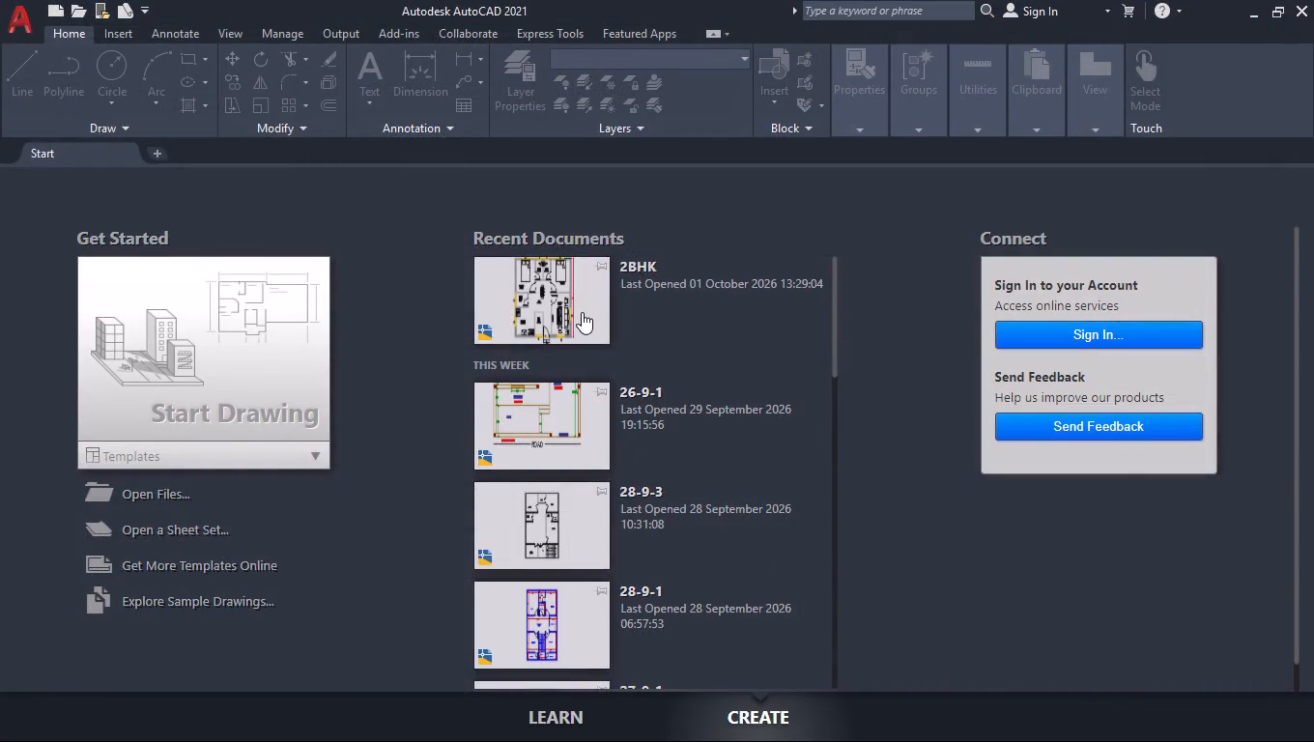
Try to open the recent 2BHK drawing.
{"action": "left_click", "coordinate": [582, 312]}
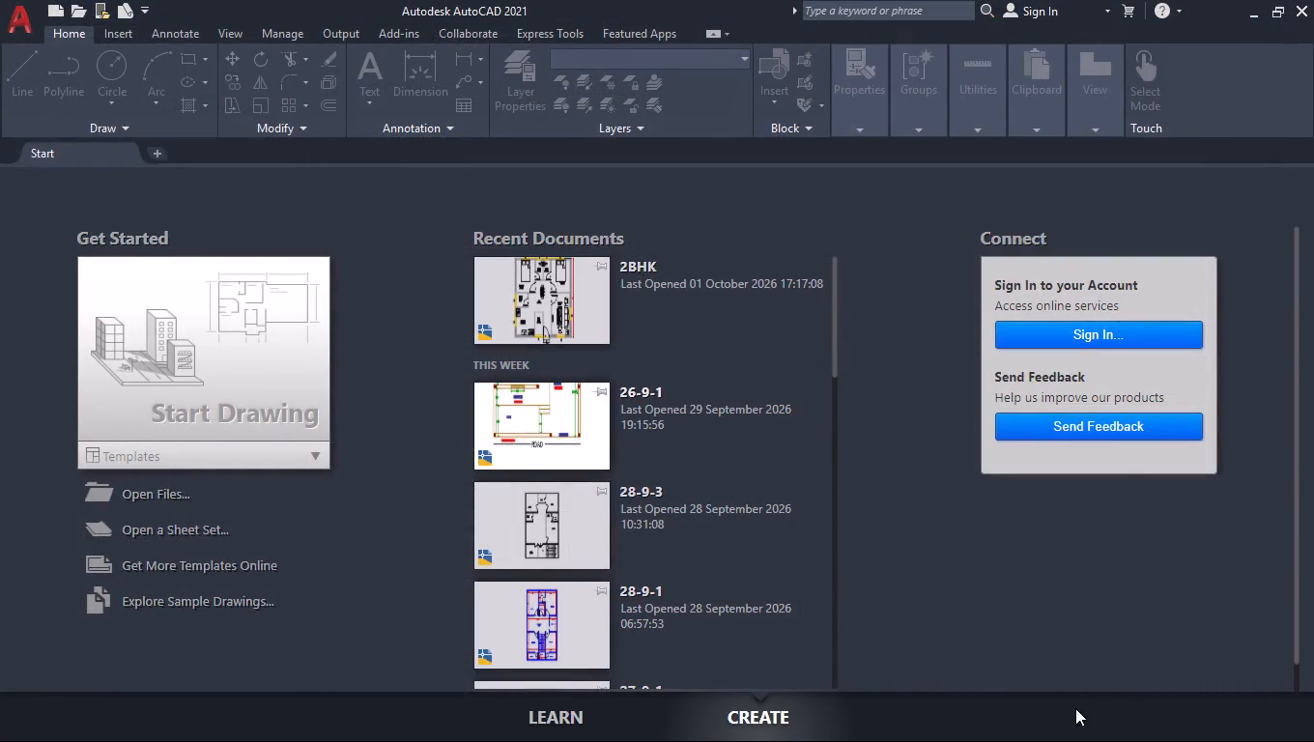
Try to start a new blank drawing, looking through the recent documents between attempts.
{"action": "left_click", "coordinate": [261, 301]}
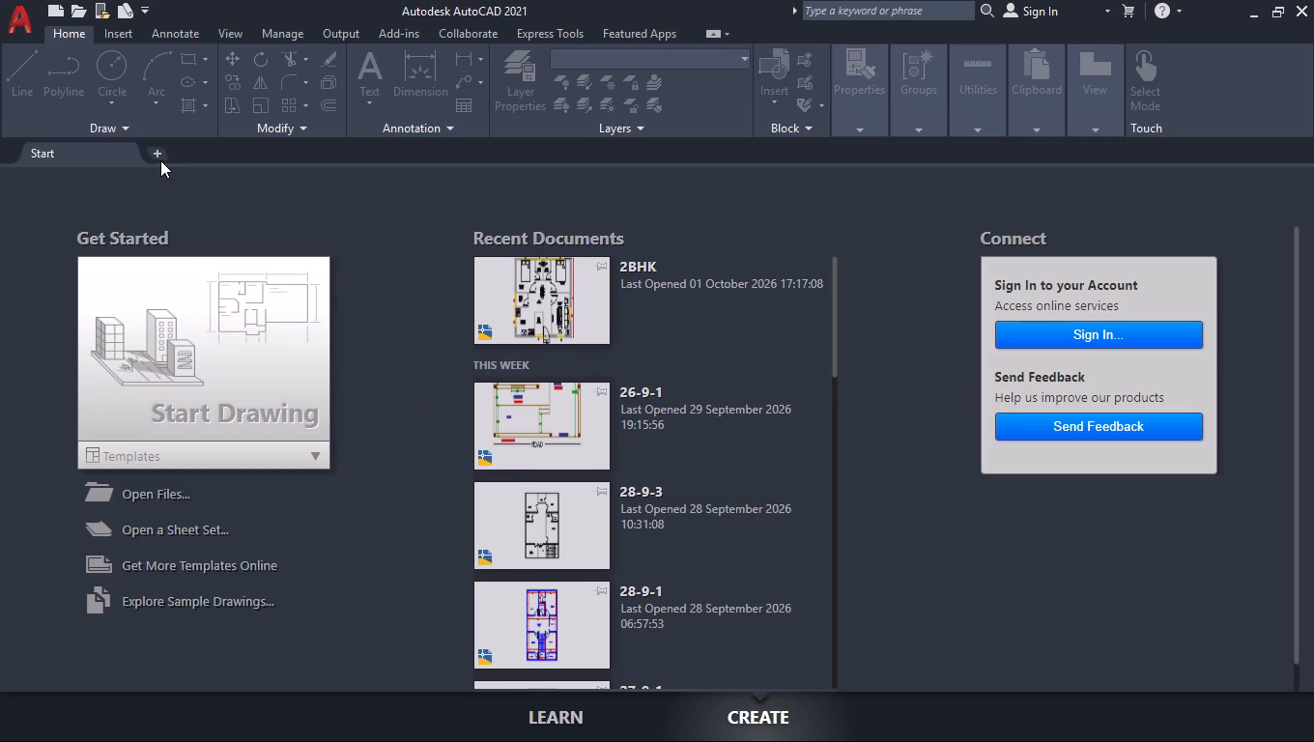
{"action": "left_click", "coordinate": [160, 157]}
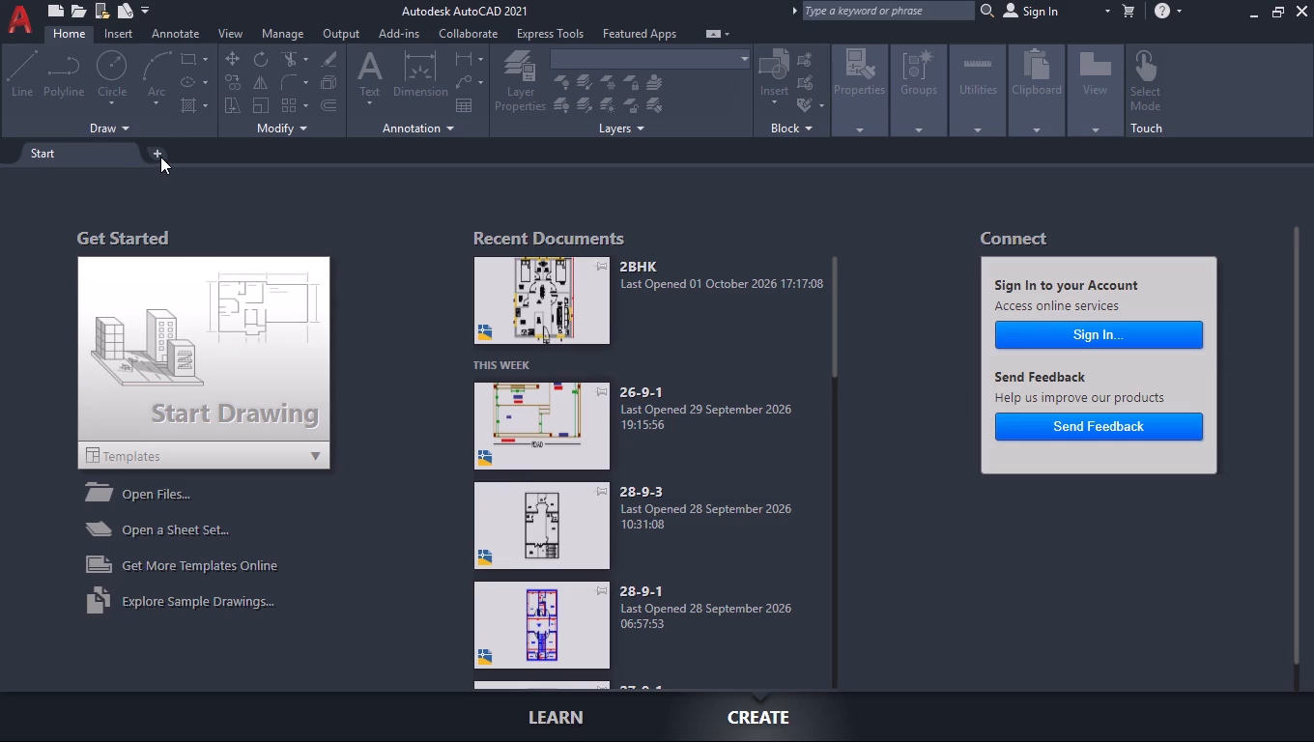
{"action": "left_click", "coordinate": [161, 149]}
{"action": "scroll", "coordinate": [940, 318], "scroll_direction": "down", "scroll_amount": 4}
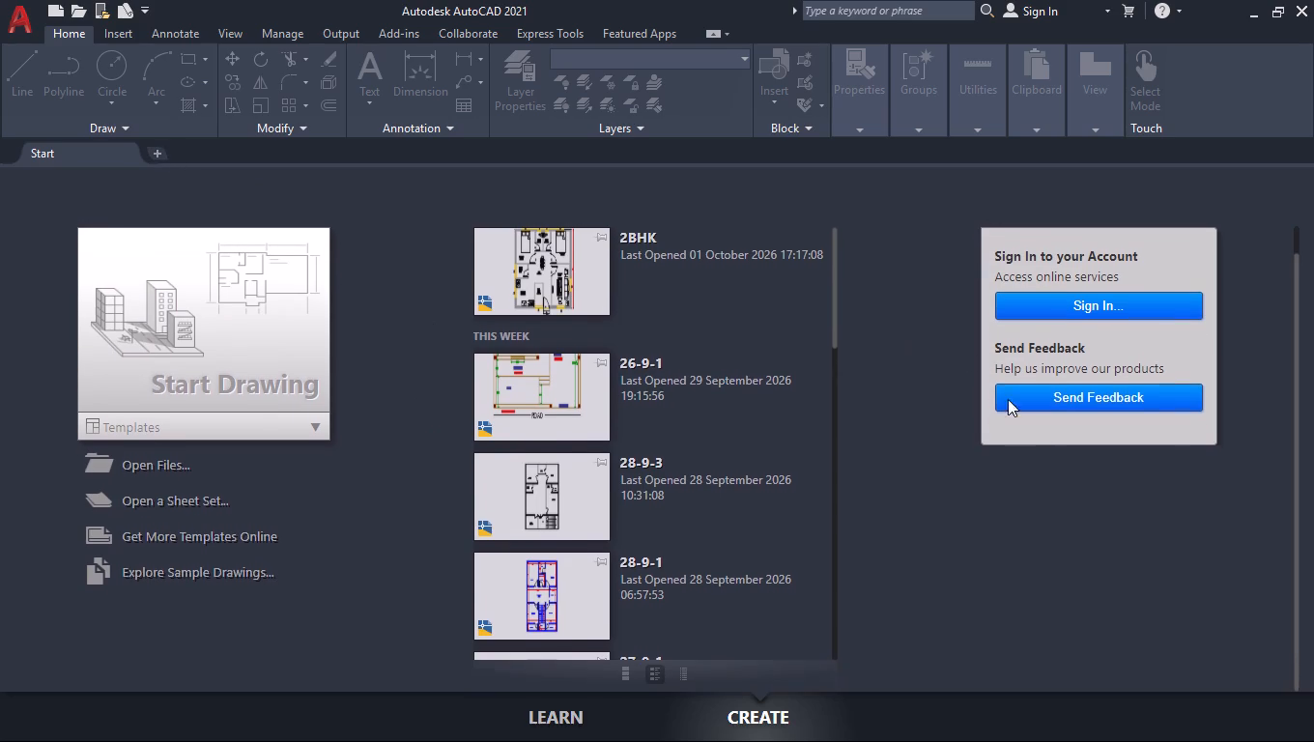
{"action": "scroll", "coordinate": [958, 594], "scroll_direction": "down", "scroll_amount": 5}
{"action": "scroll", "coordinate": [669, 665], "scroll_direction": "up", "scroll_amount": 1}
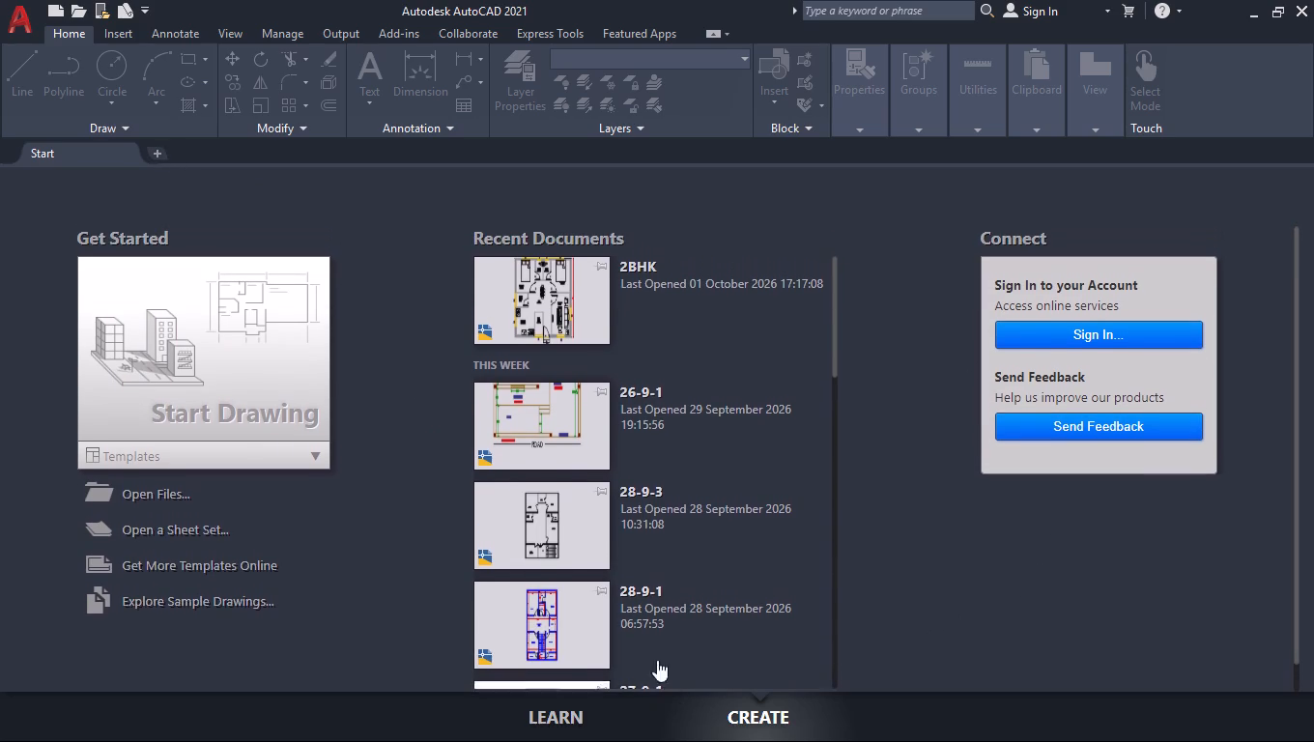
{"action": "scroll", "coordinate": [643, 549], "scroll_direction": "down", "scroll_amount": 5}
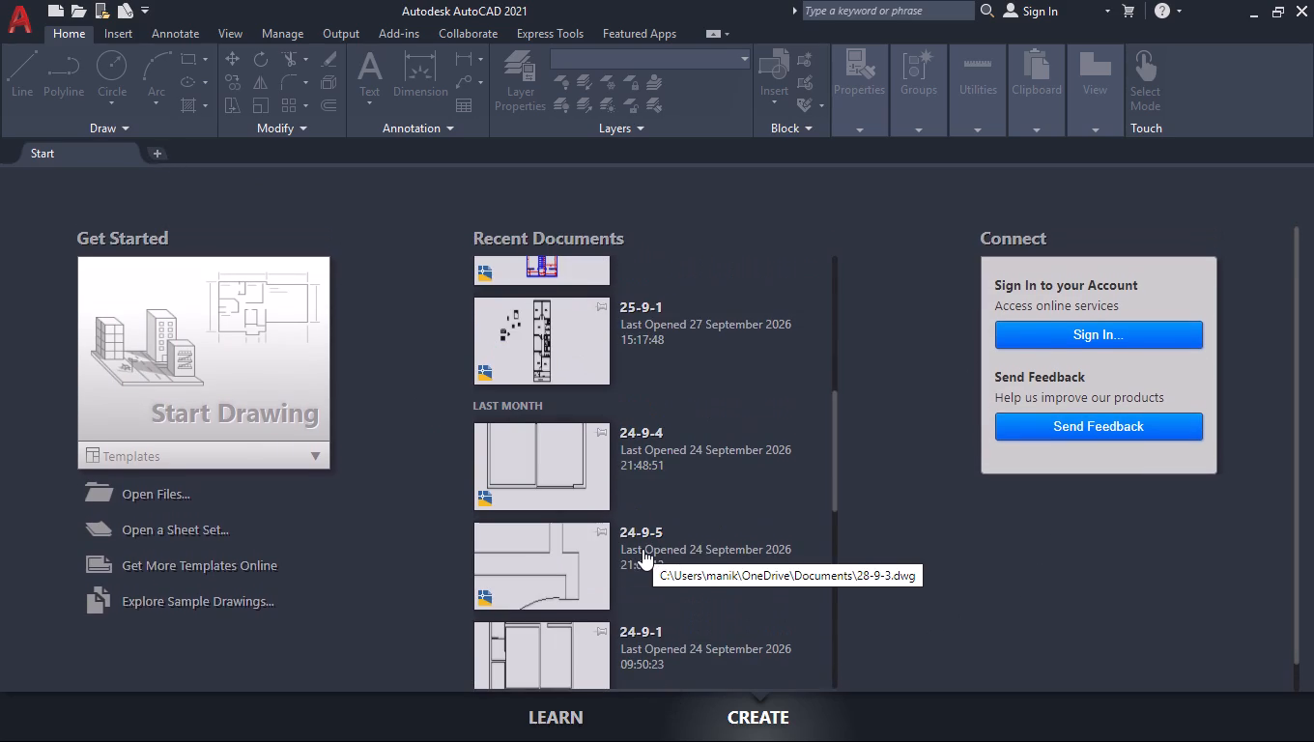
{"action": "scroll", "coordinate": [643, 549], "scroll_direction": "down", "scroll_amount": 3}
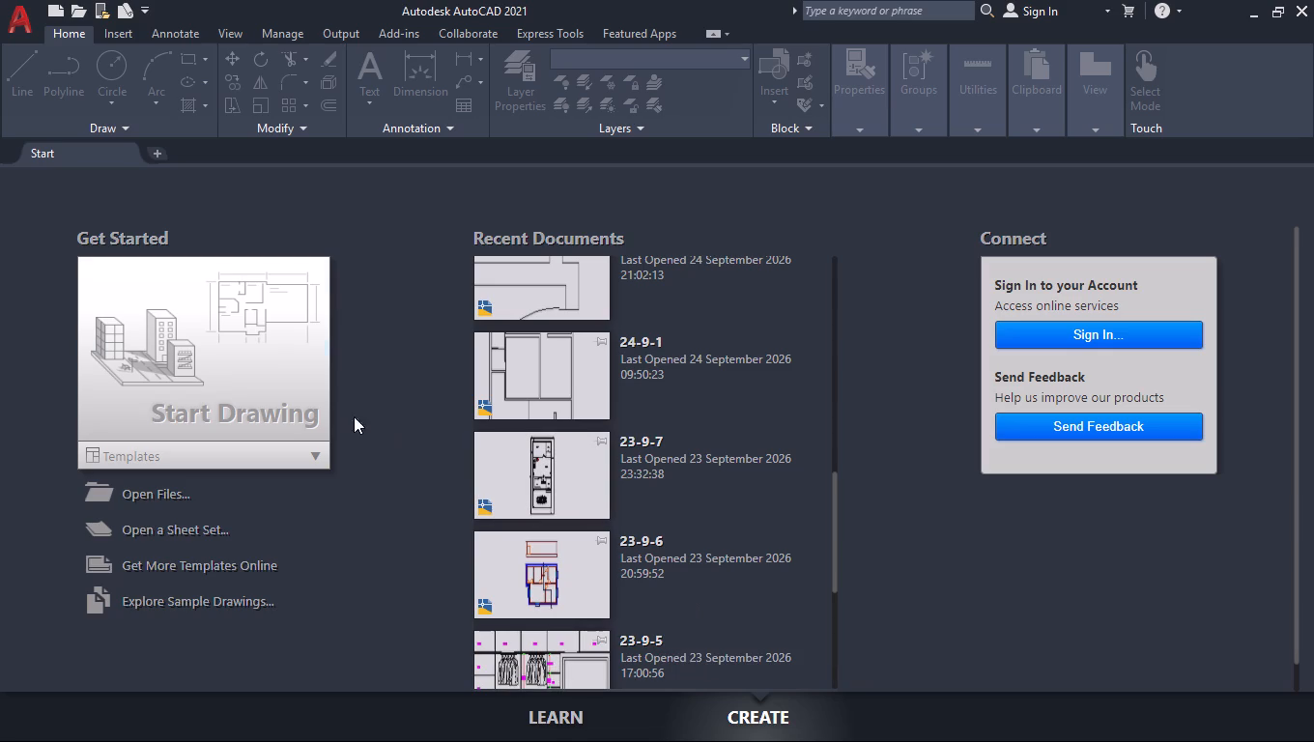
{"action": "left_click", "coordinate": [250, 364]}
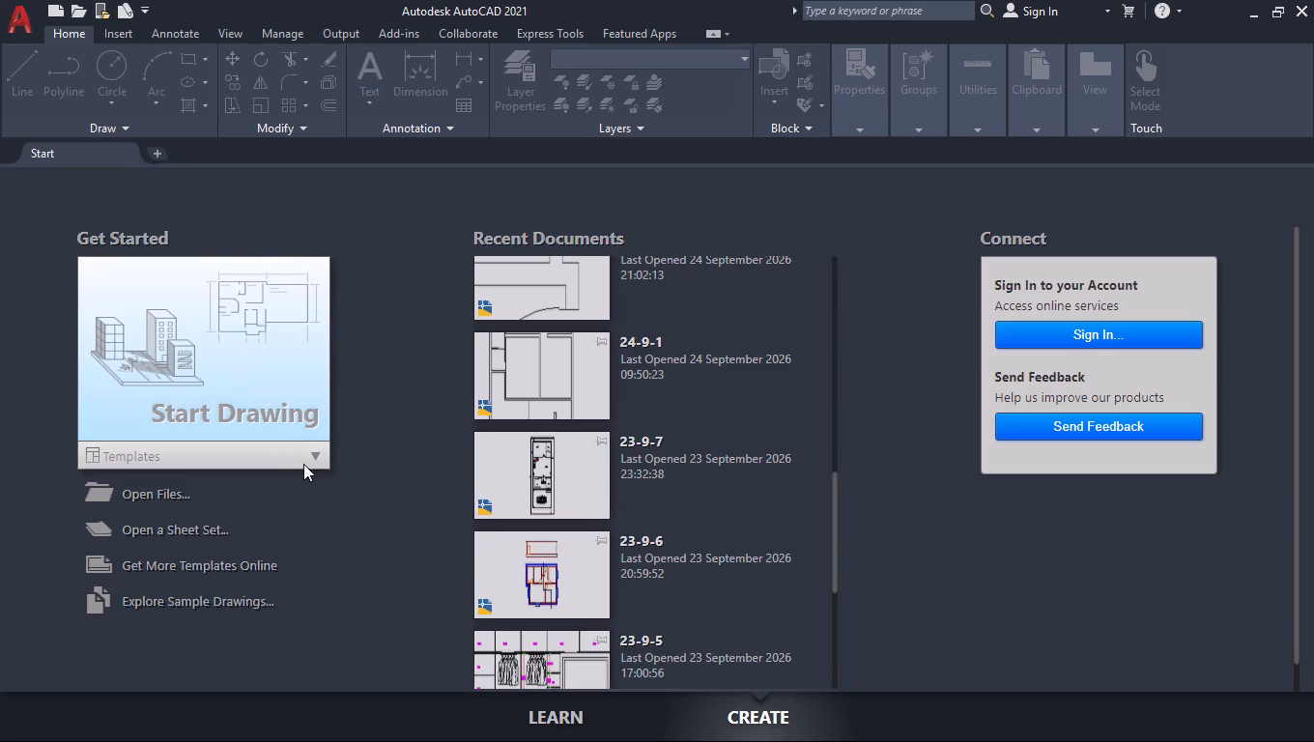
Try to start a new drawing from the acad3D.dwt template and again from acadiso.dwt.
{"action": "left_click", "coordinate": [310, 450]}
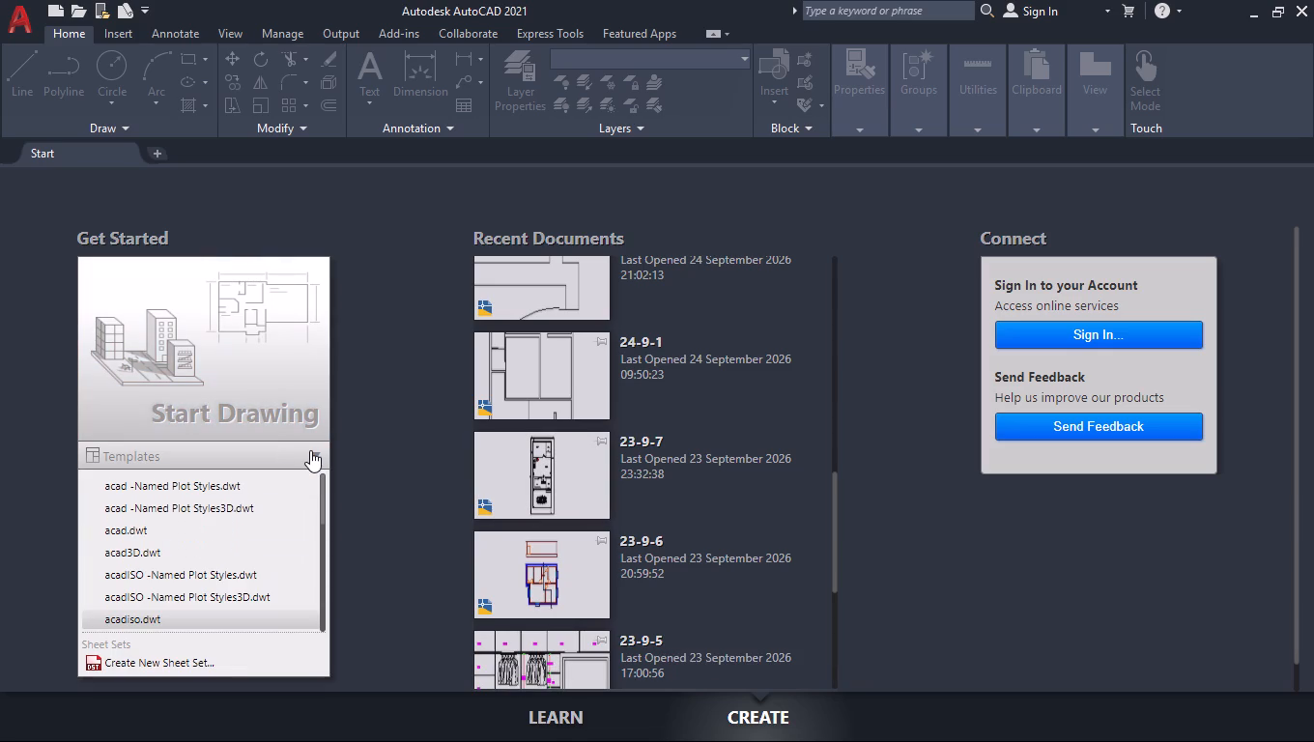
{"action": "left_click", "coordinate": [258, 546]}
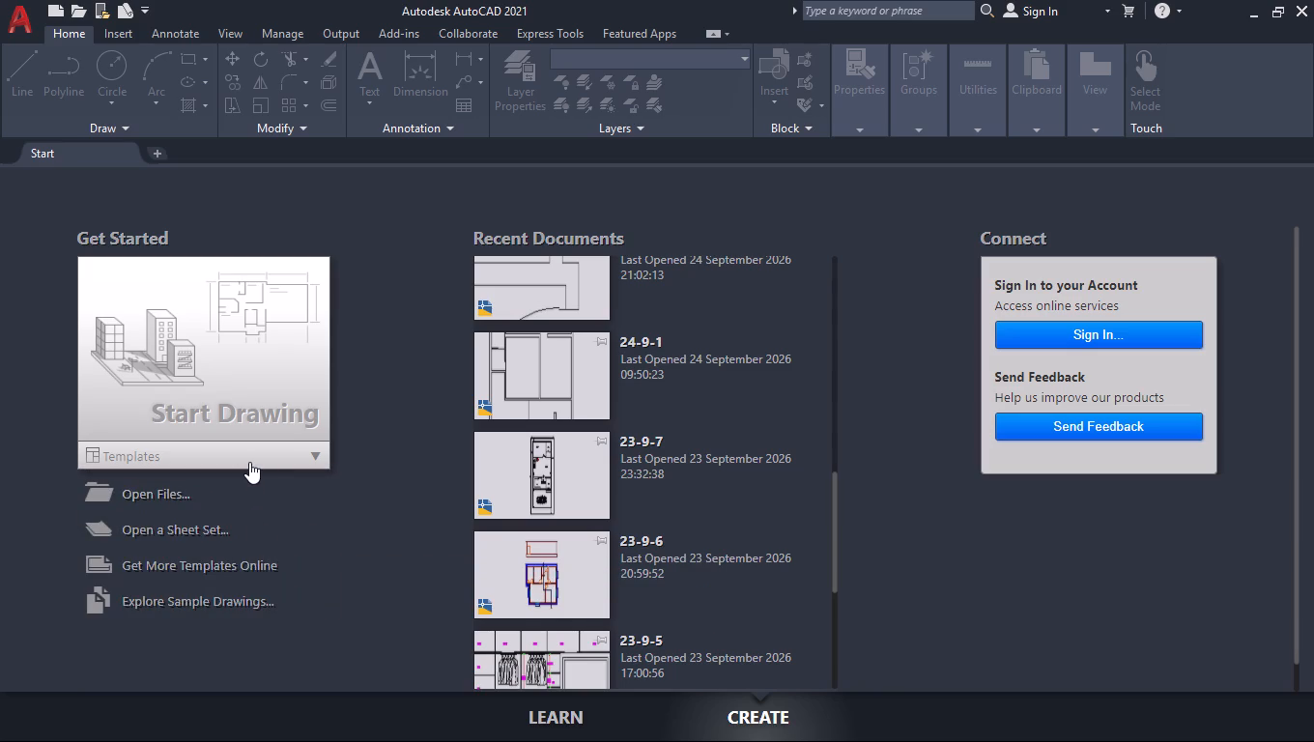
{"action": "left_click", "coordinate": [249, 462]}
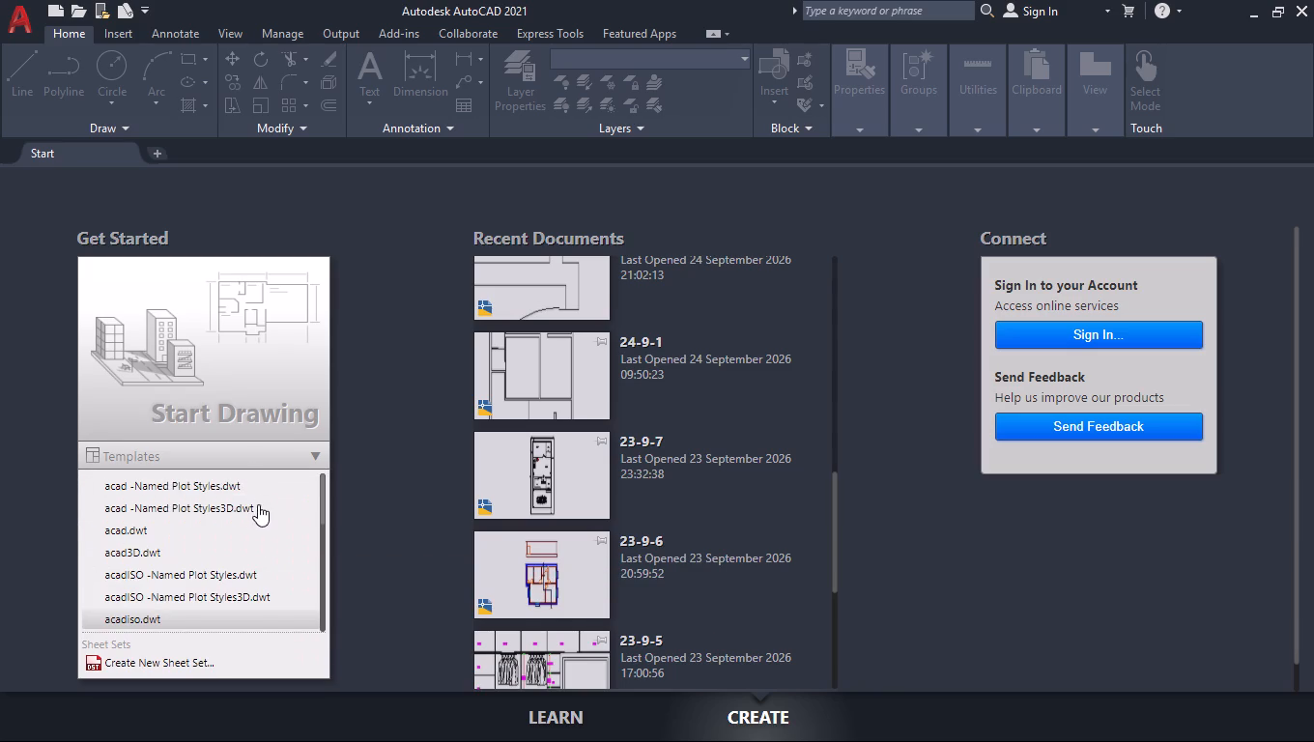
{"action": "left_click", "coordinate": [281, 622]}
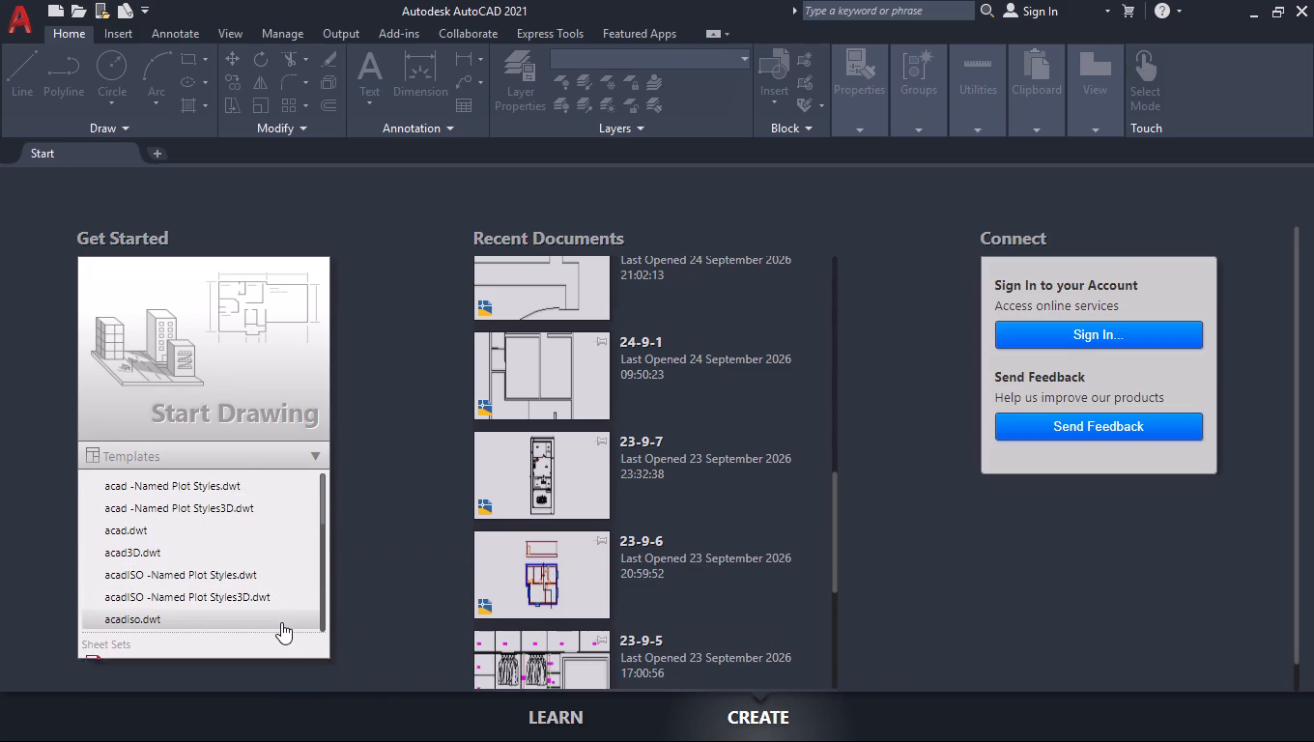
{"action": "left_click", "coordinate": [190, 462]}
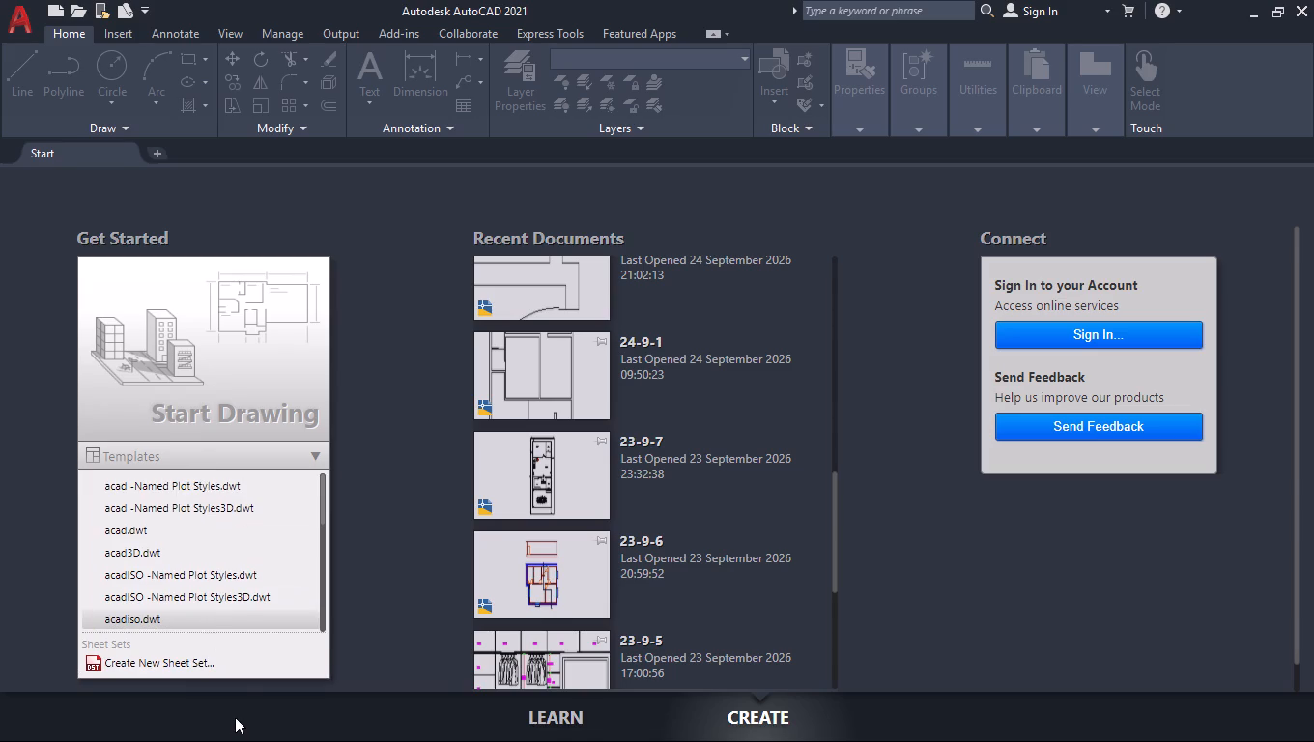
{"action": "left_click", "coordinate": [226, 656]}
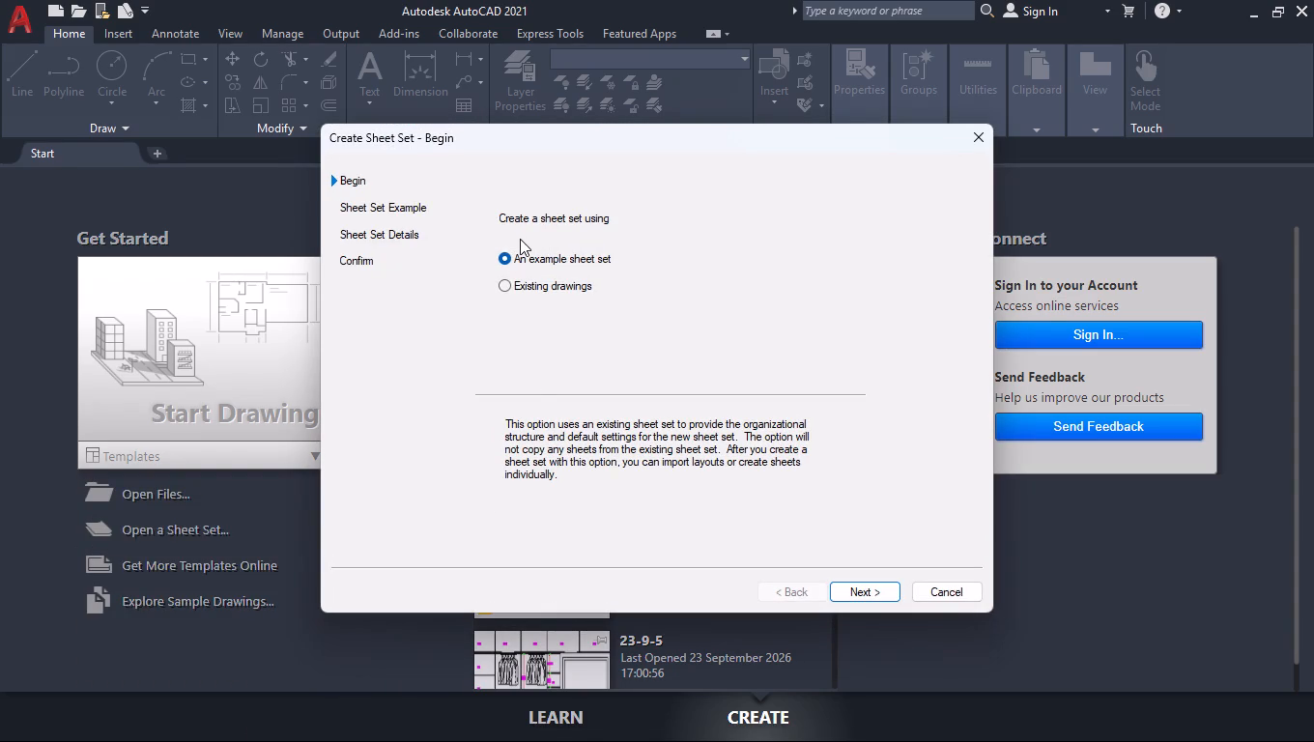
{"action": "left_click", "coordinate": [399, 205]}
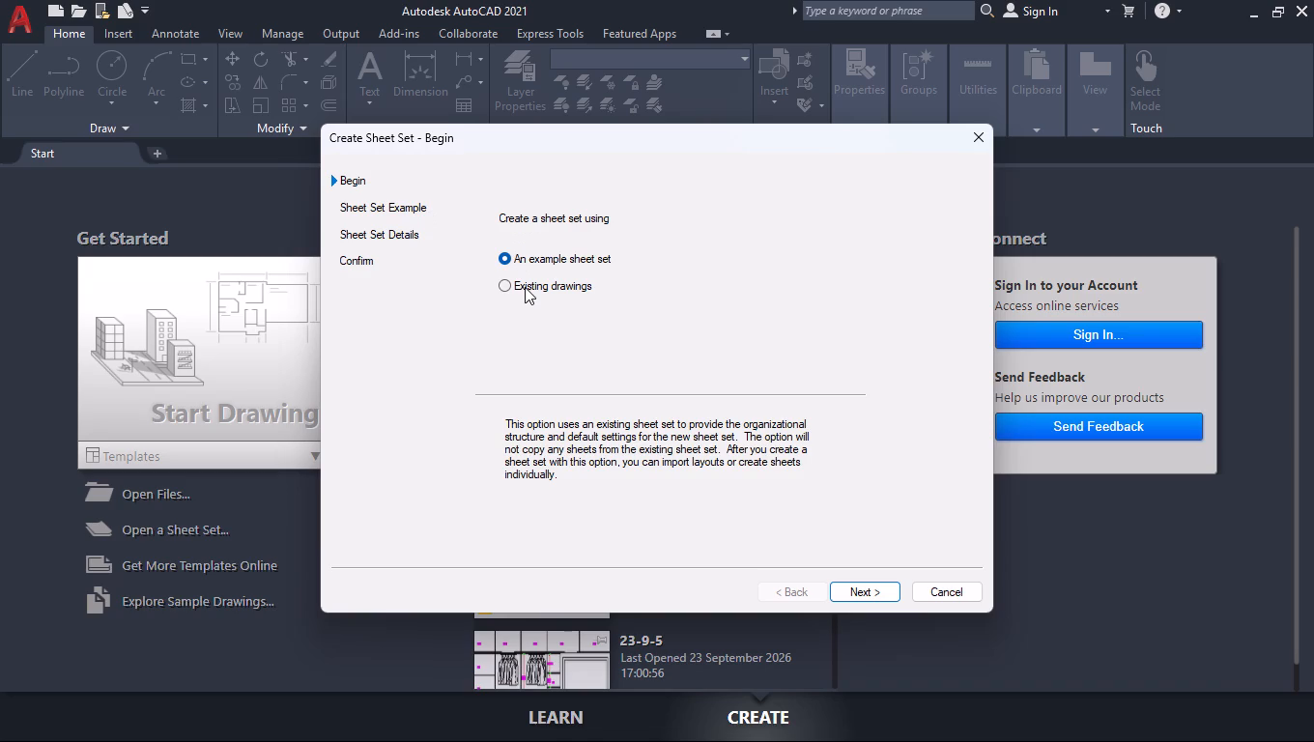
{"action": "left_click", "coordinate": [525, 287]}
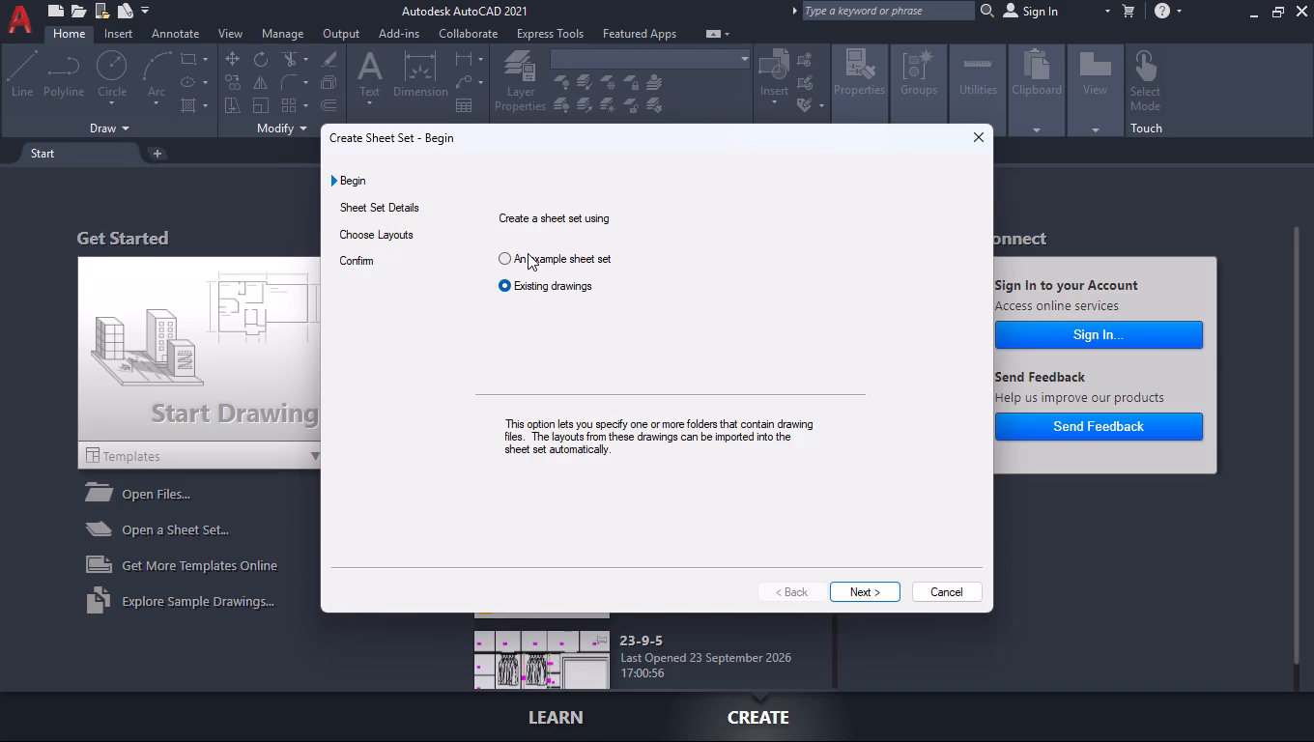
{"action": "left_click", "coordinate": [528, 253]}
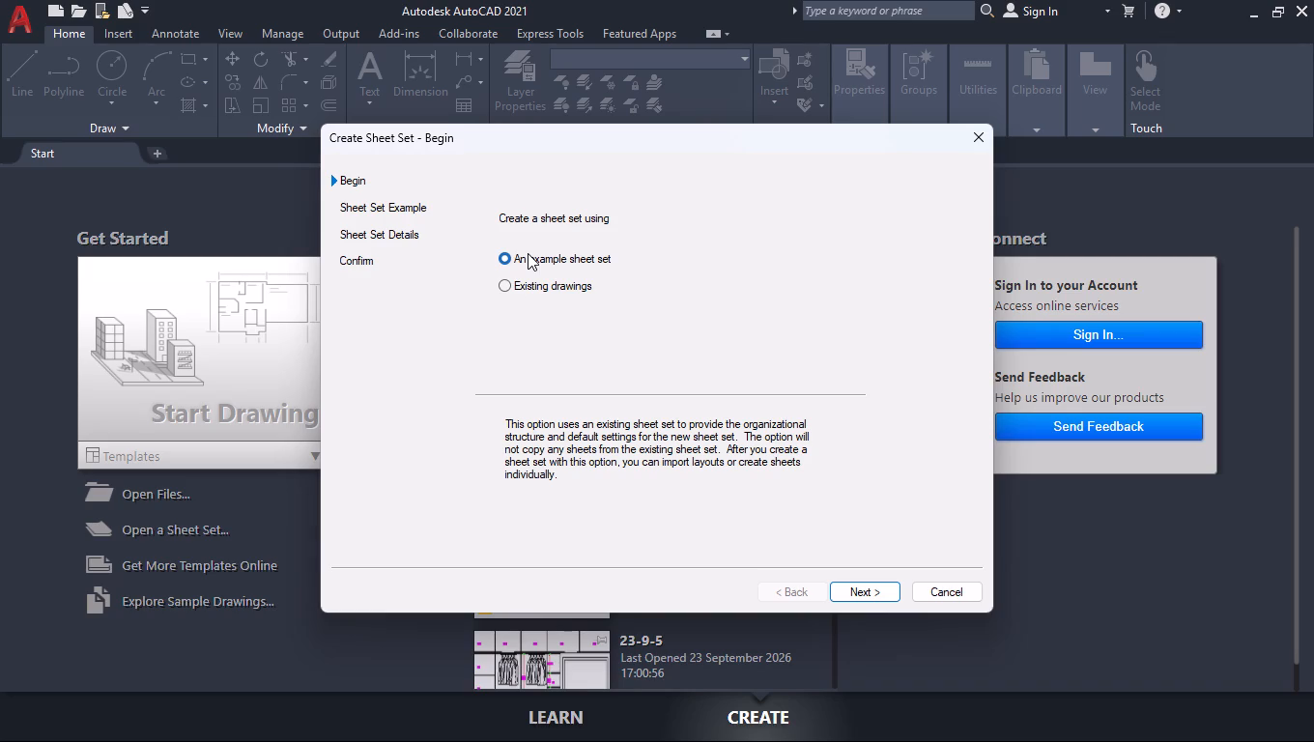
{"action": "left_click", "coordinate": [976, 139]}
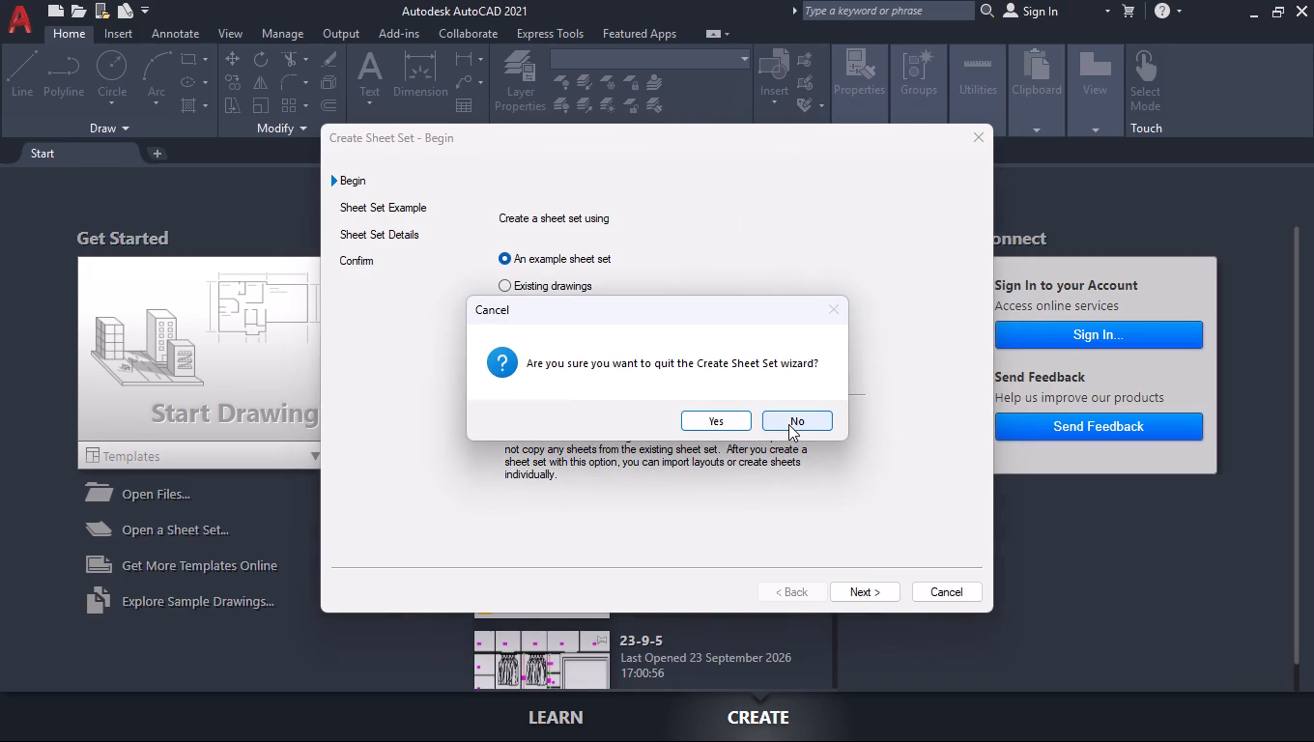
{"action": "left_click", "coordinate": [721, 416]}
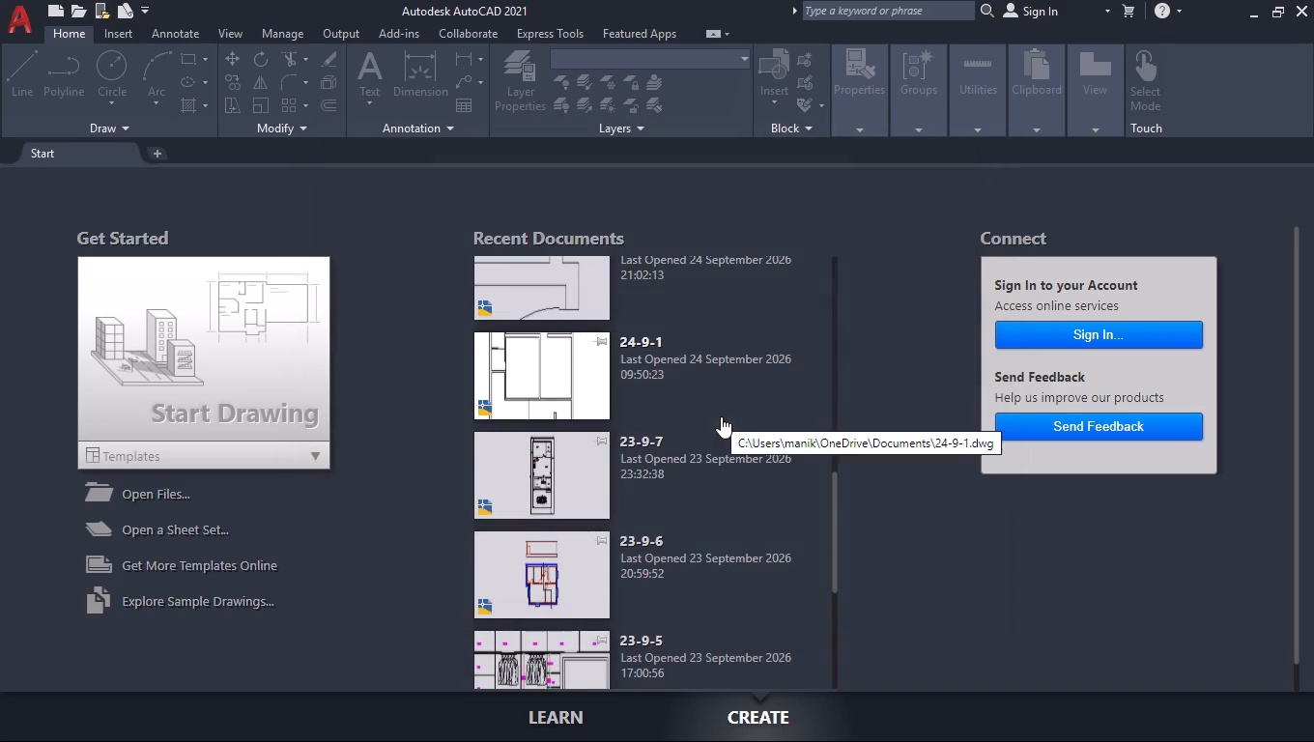
Turn off automatic hiding of the taskbar in the Windows taskbar settings and close the settings window.
{"action": "right_click", "coordinate": [922, 716]}
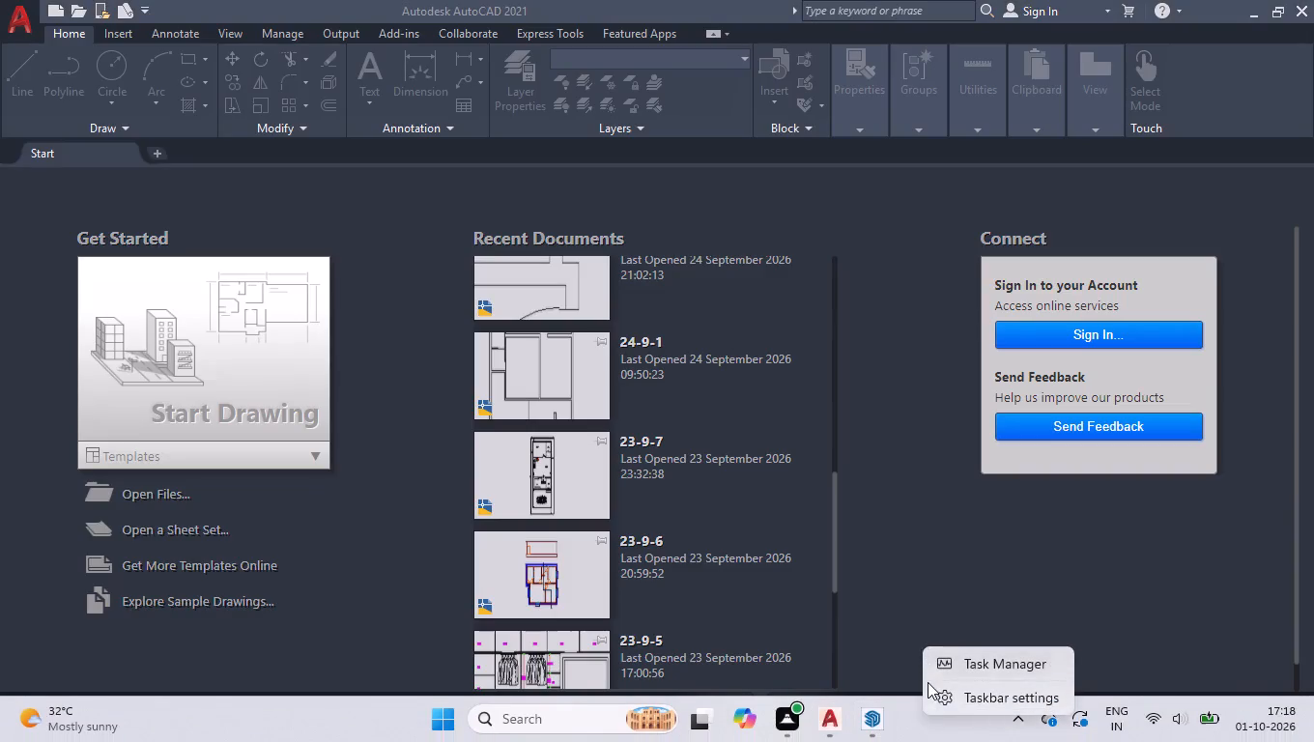
{"action": "left_click", "coordinate": [936, 692]}
{"action": "scroll", "coordinate": [718, 411], "scroll_direction": "down", "scroll_amount": 3}
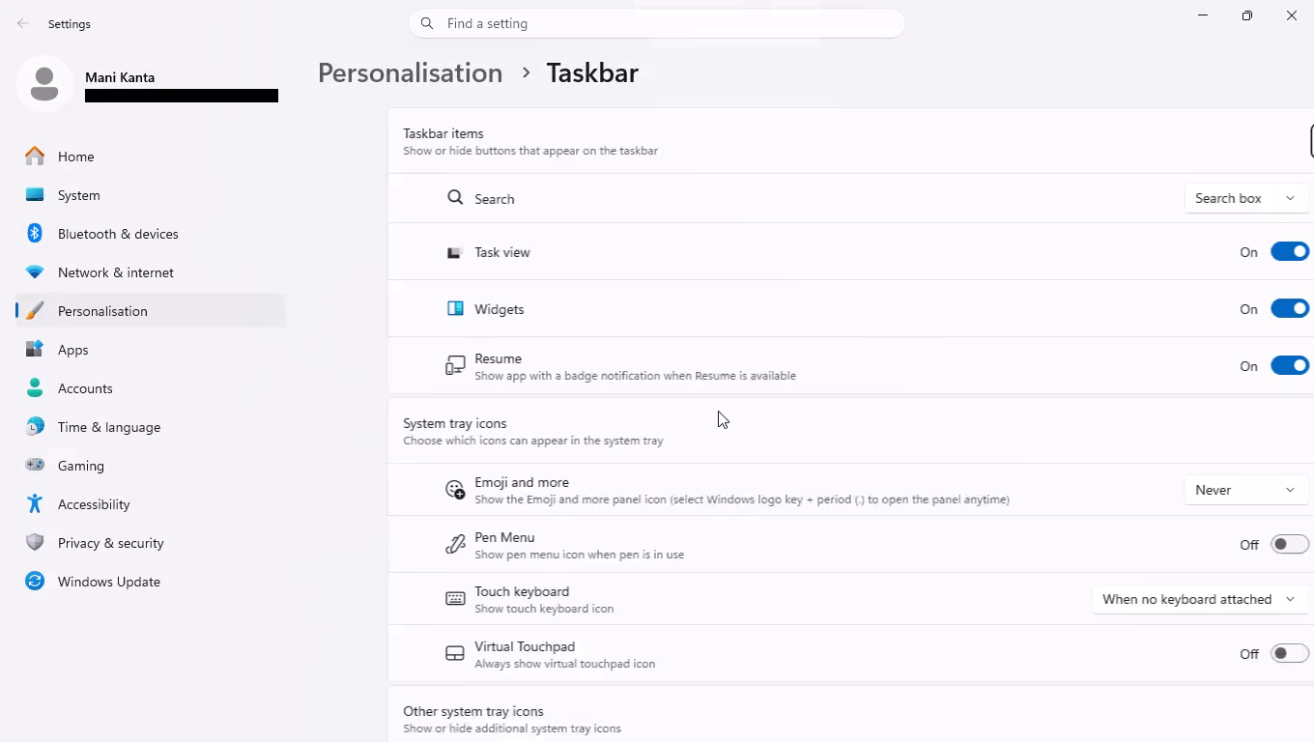
{"action": "scroll", "coordinate": [718, 411], "scroll_direction": "down", "scroll_amount": 9}
{"action": "left_click", "coordinate": [682, 381]}
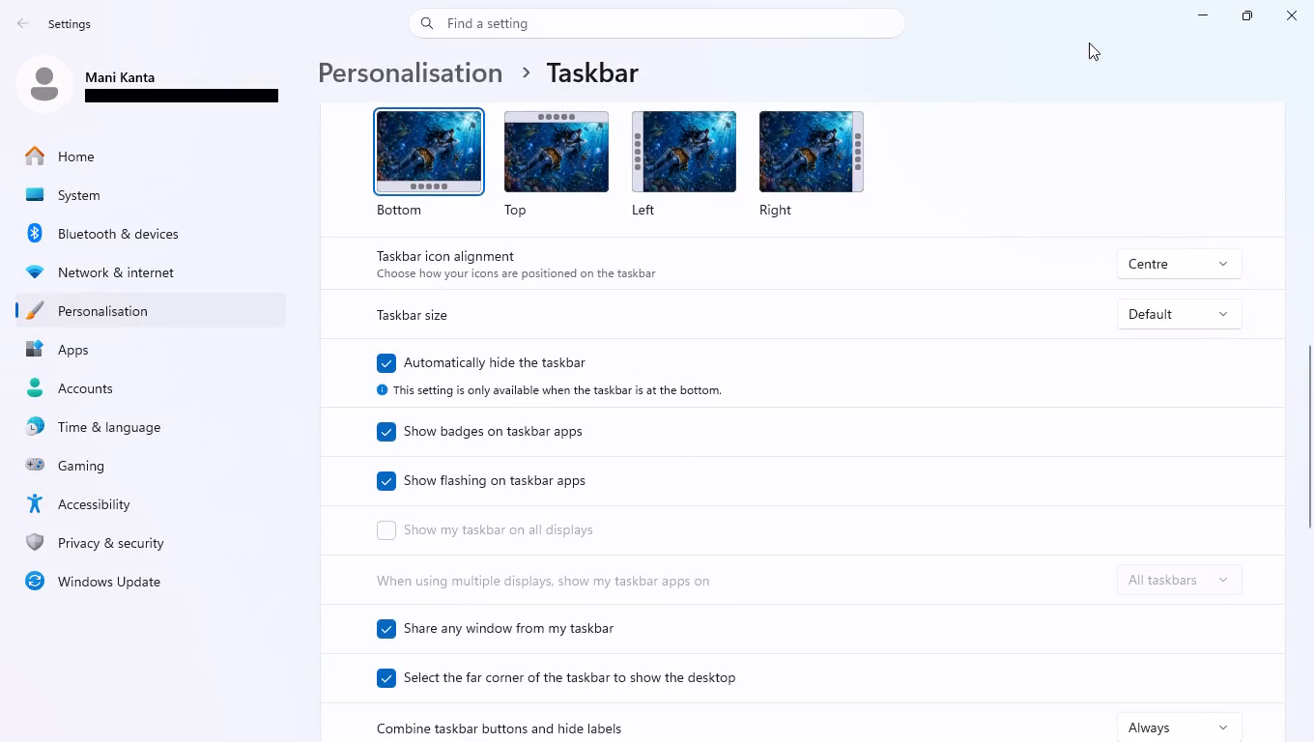
{"action": "left_click", "coordinate": [498, 350]}
{"action": "left_click", "coordinate": [489, 365]}
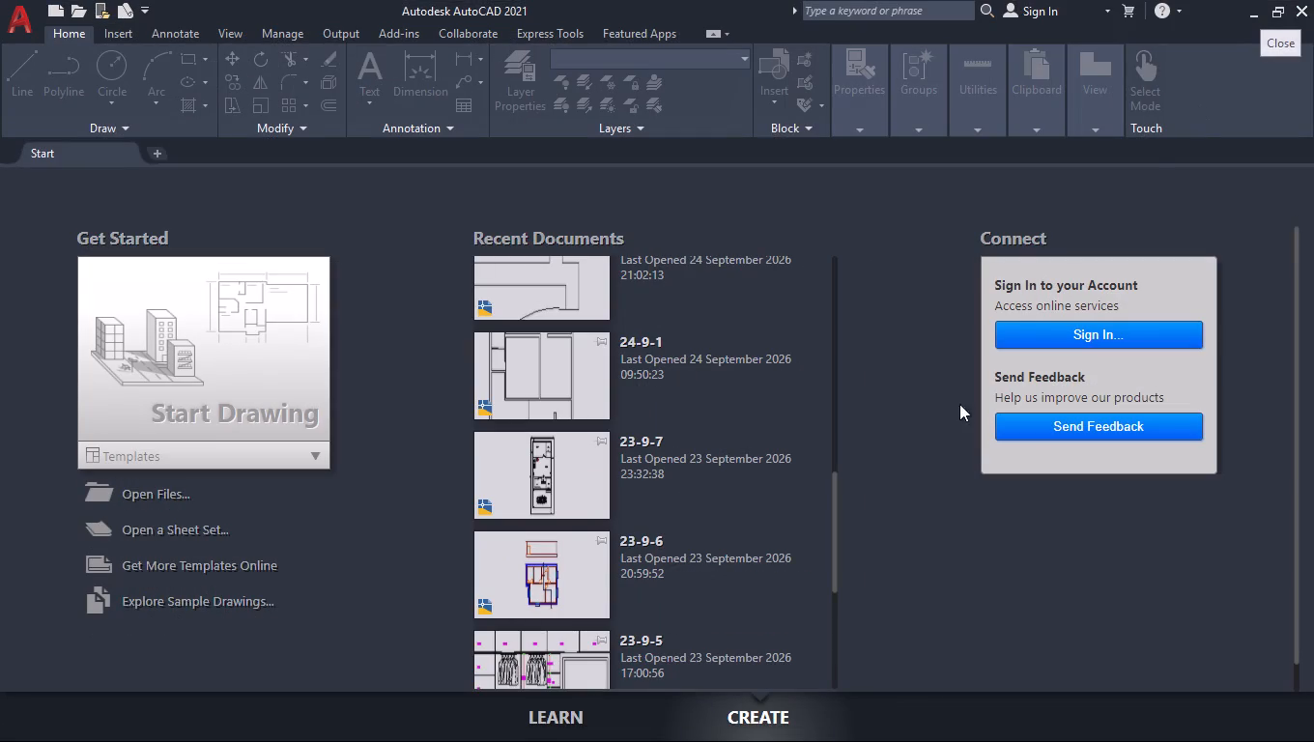
{"action": "right_click", "coordinate": [970, 719]}
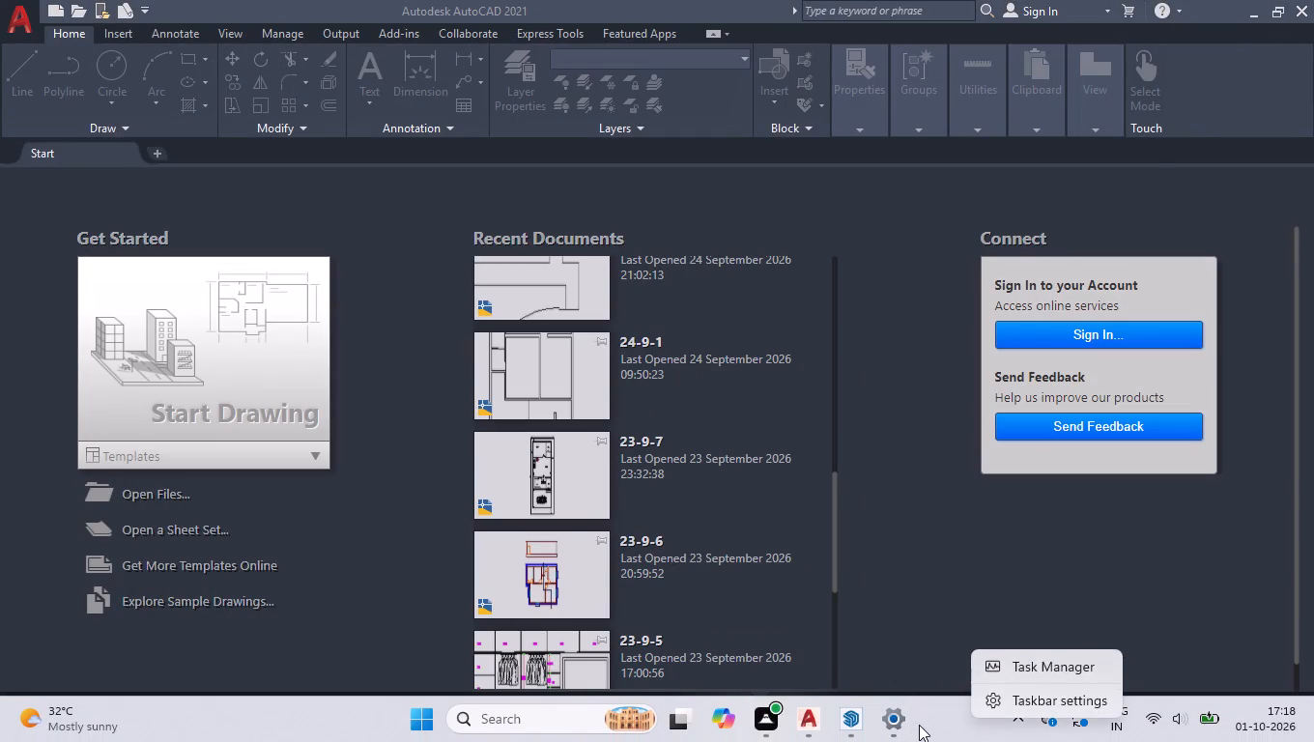
{"action": "left_click", "coordinate": [889, 731]}
{"action": "left_click", "coordinate": [903, 727]}
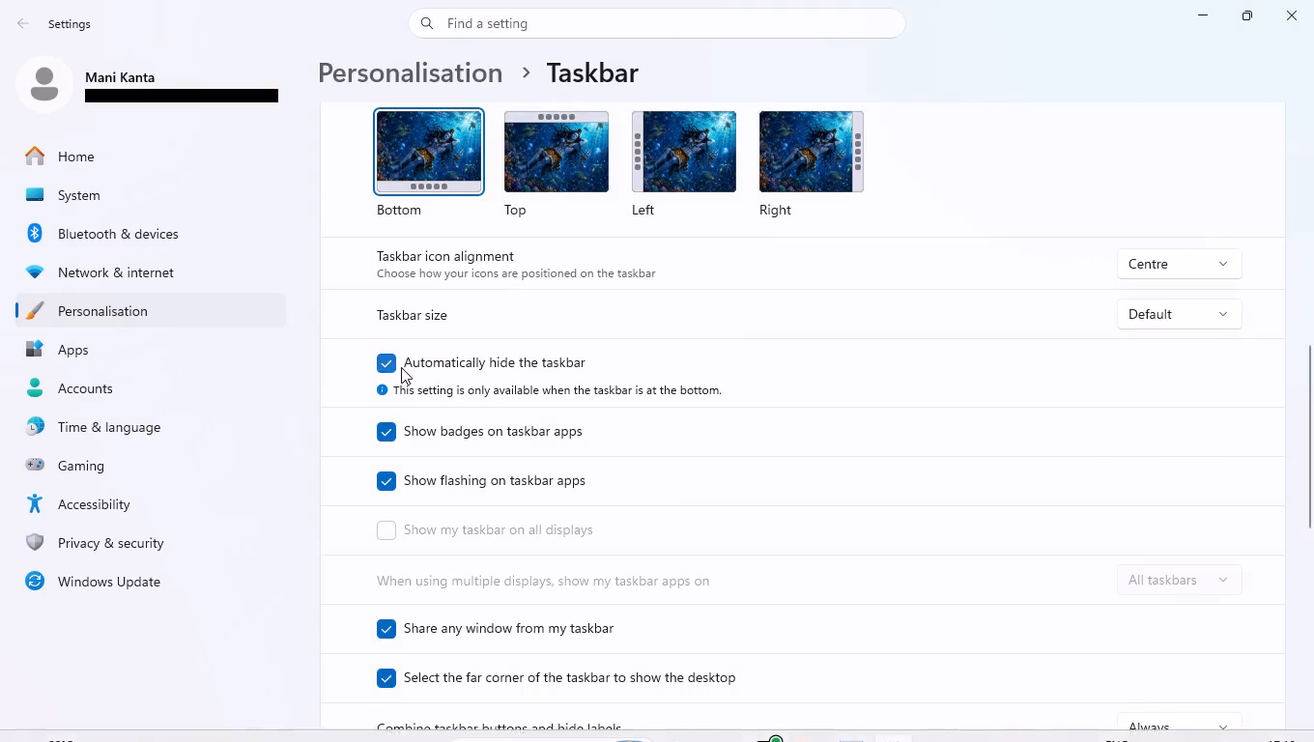
{"action": "left_click", "coordinate": [418, 352]}
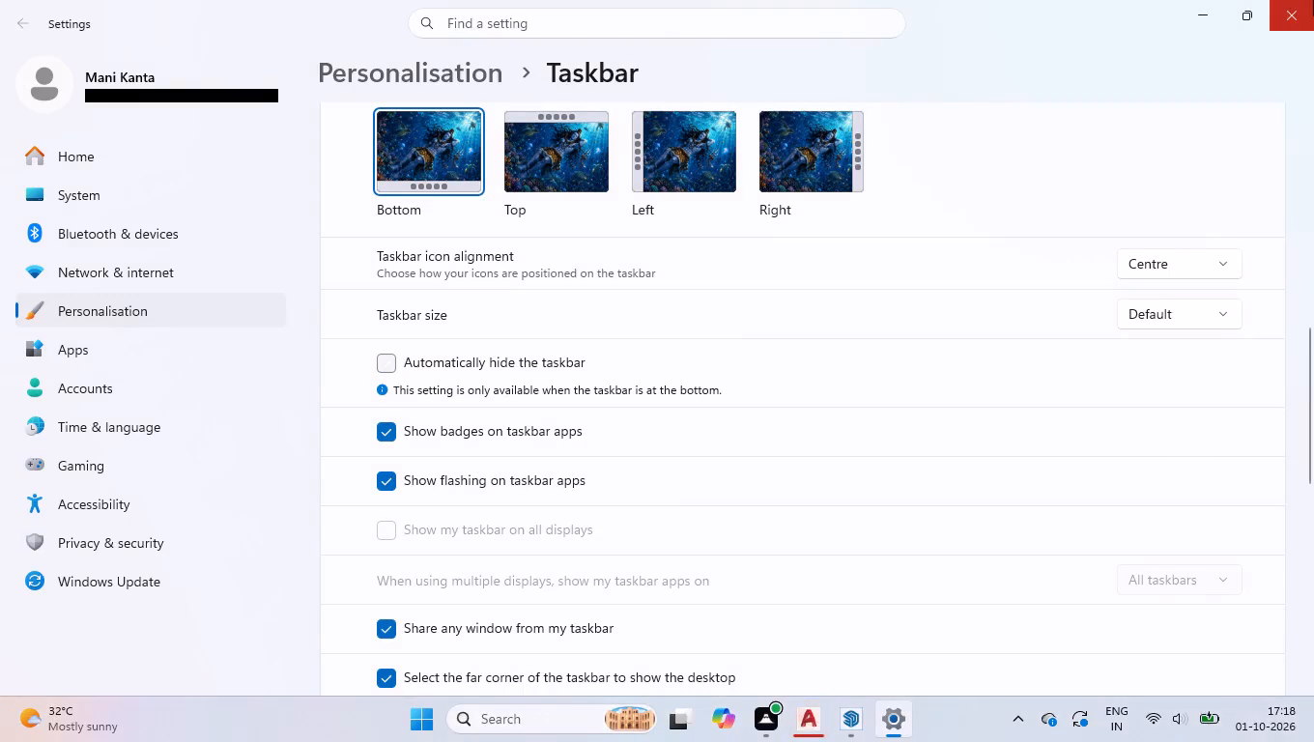
{"action": "left_click", "coordinate": [1313, 0]}
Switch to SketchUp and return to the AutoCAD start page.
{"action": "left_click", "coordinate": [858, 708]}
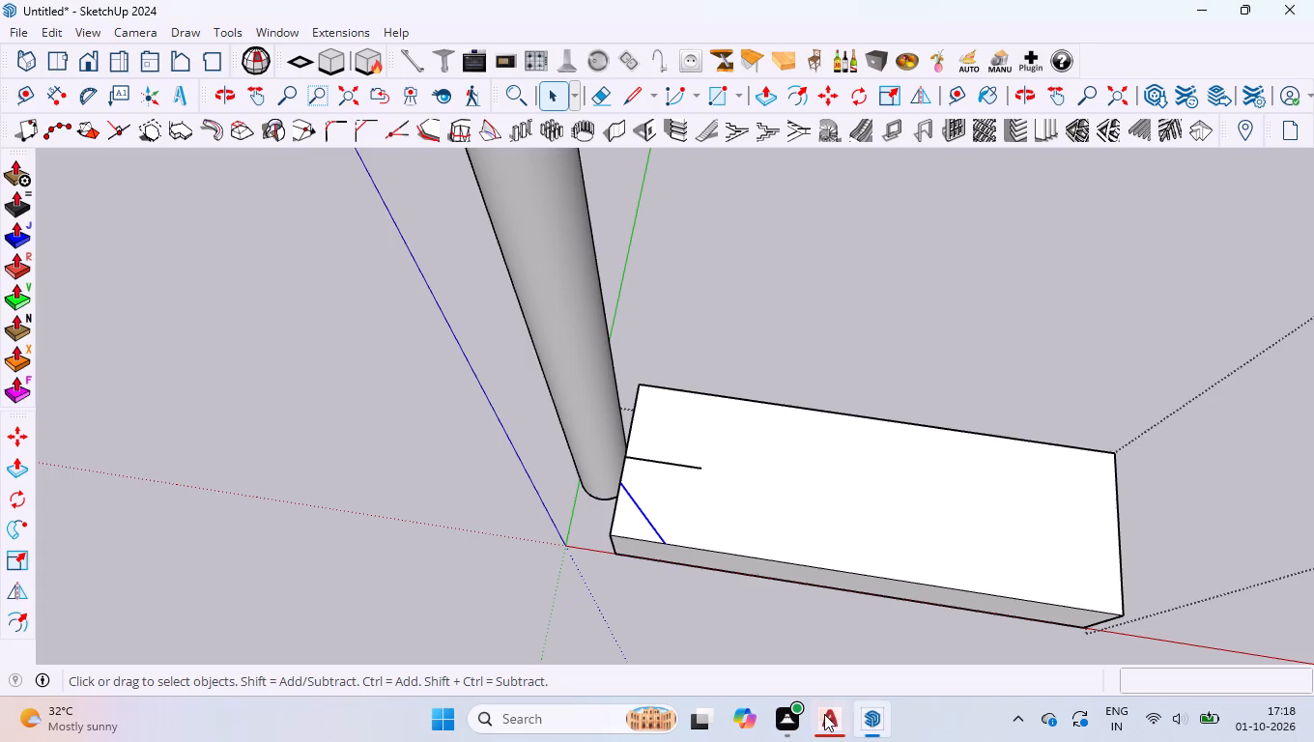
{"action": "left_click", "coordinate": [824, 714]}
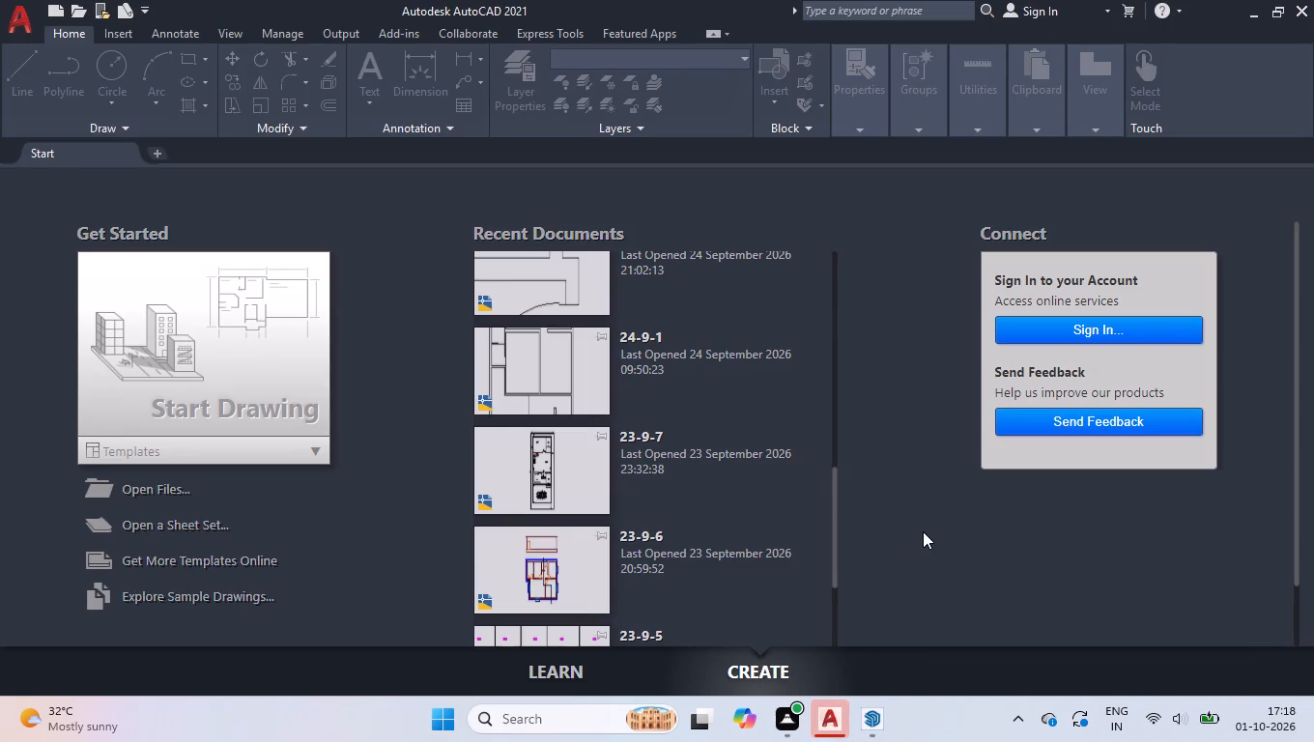
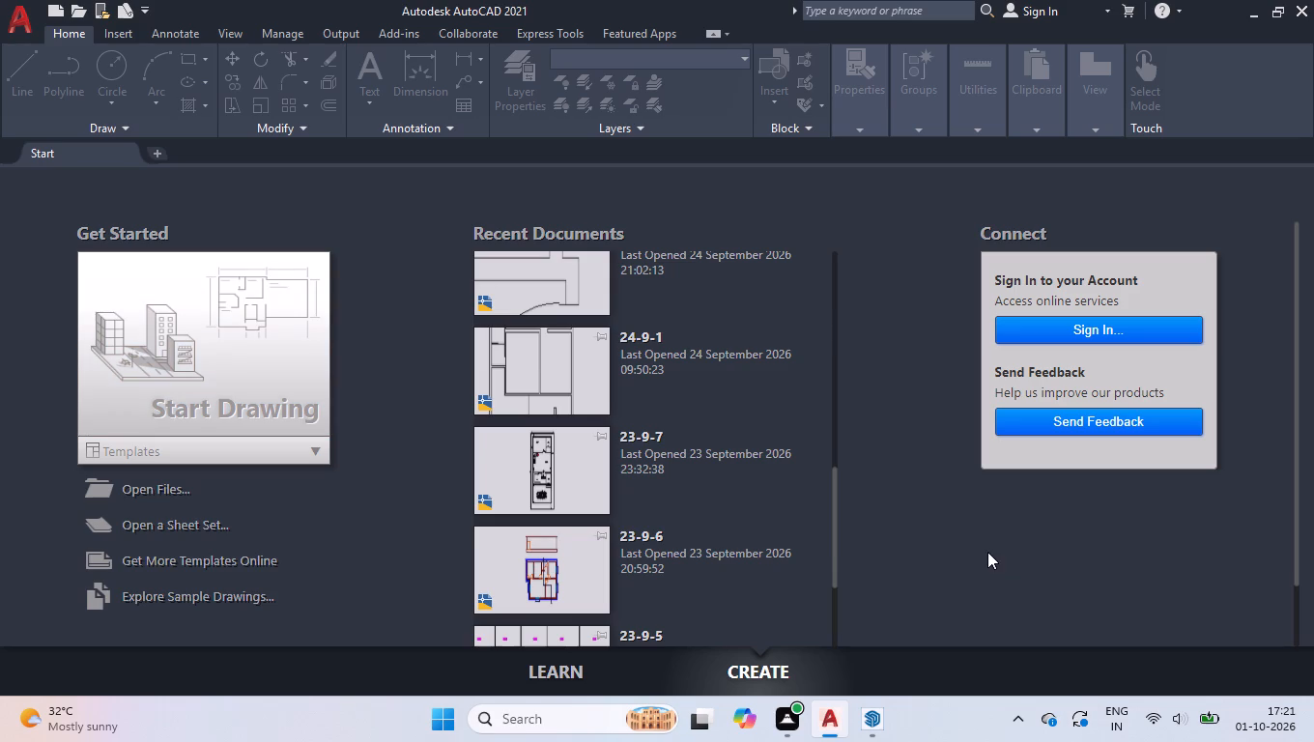
Close AutoCAD and return to the SketchUp model.
{"action": "left_click", "coordinate": [1310, 14]}
Erase the loose straight line and the diagonal corner line from the block's top face.
{"action": "scroll", "coordinate": [563, 635], "scroll_direction": "up", "scroll_amount": 3}
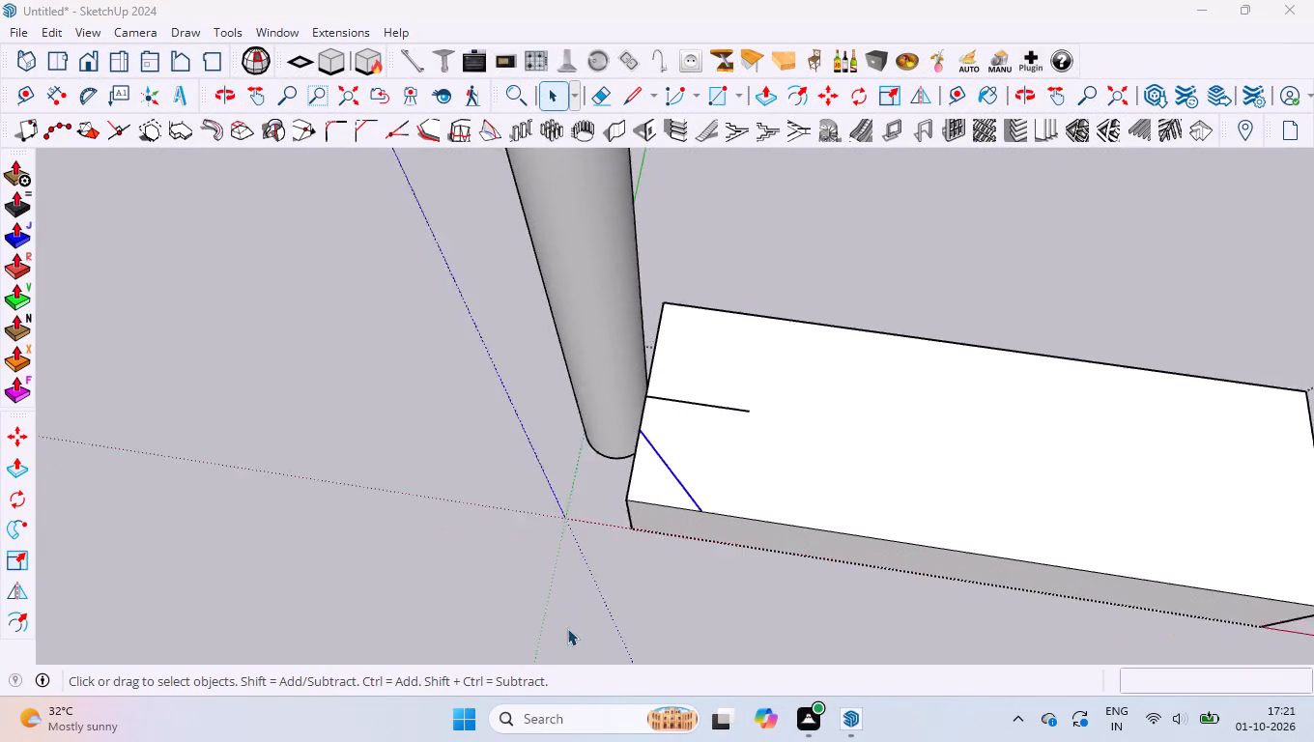
{"action": "scroll", "coordinate": [567, 628], "scroll_direction": "up", "scroll_amount": 2}
{"action": "scroll", "coordinate": [843, 393], "scroll_direction": "up", "scroll_amount": 7}
{"action": "scroll", "coordinate": [685, 343], "scroll_direction": "up", "scroll_amount": 4}
{"action": "key", "text": "e"}
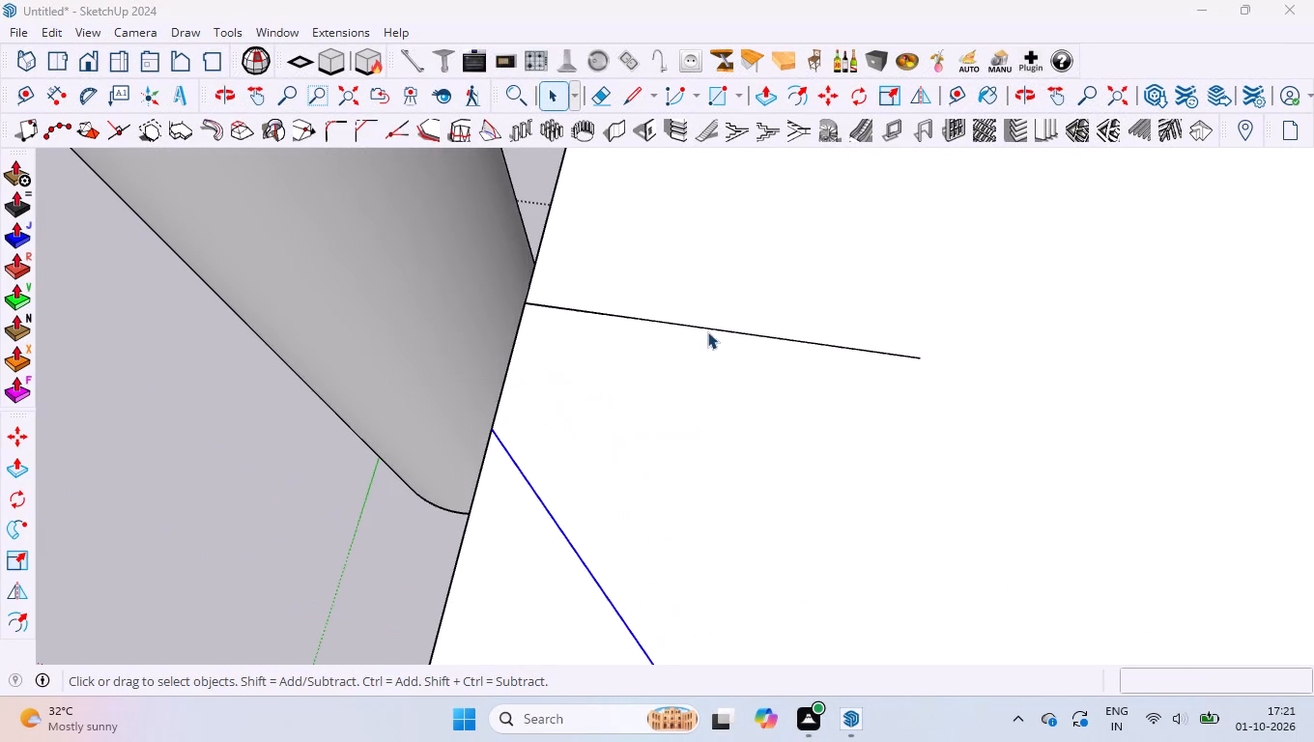
{"action": "left_click", "coordinate": [731, 304]}
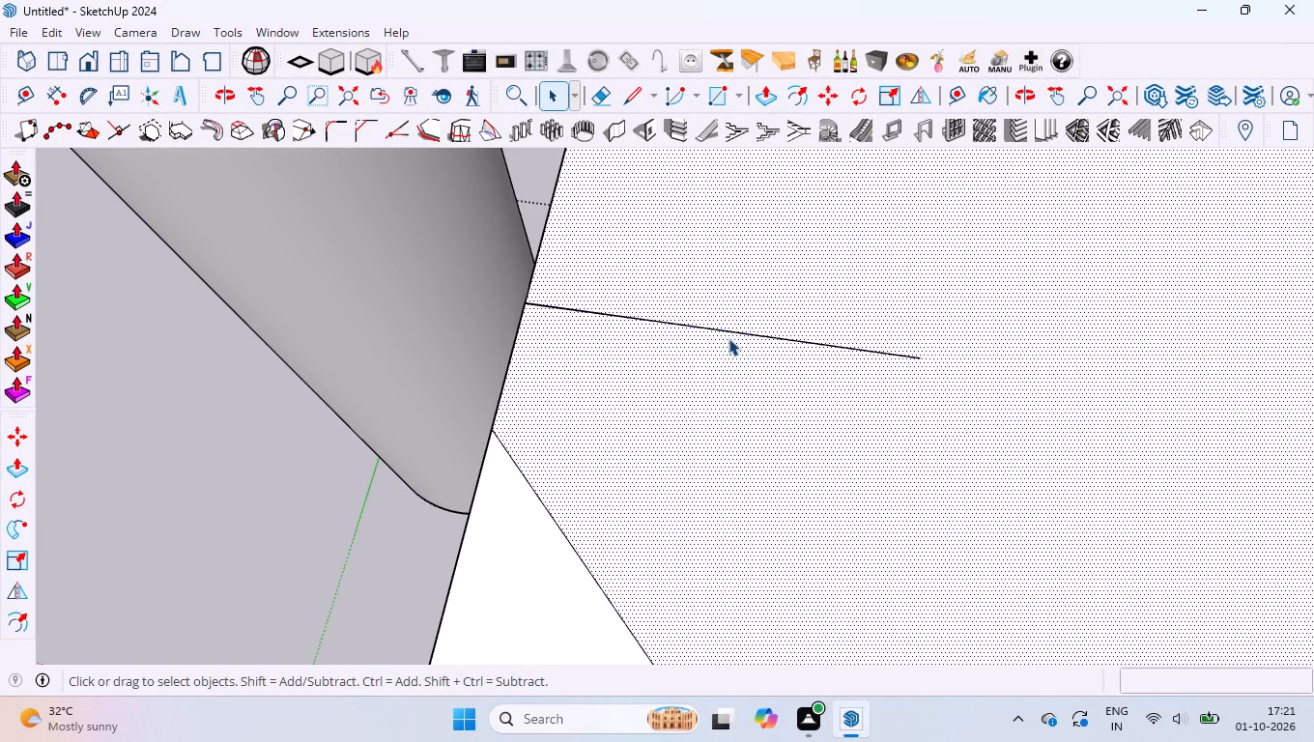
{"action": "left_click", "coordinate": [728, 338]}
{"action": "key", "text": "e"}
{"action": "left_click_drag", "start_coordinate": [735, 317], "coordinate": [700, 396]}
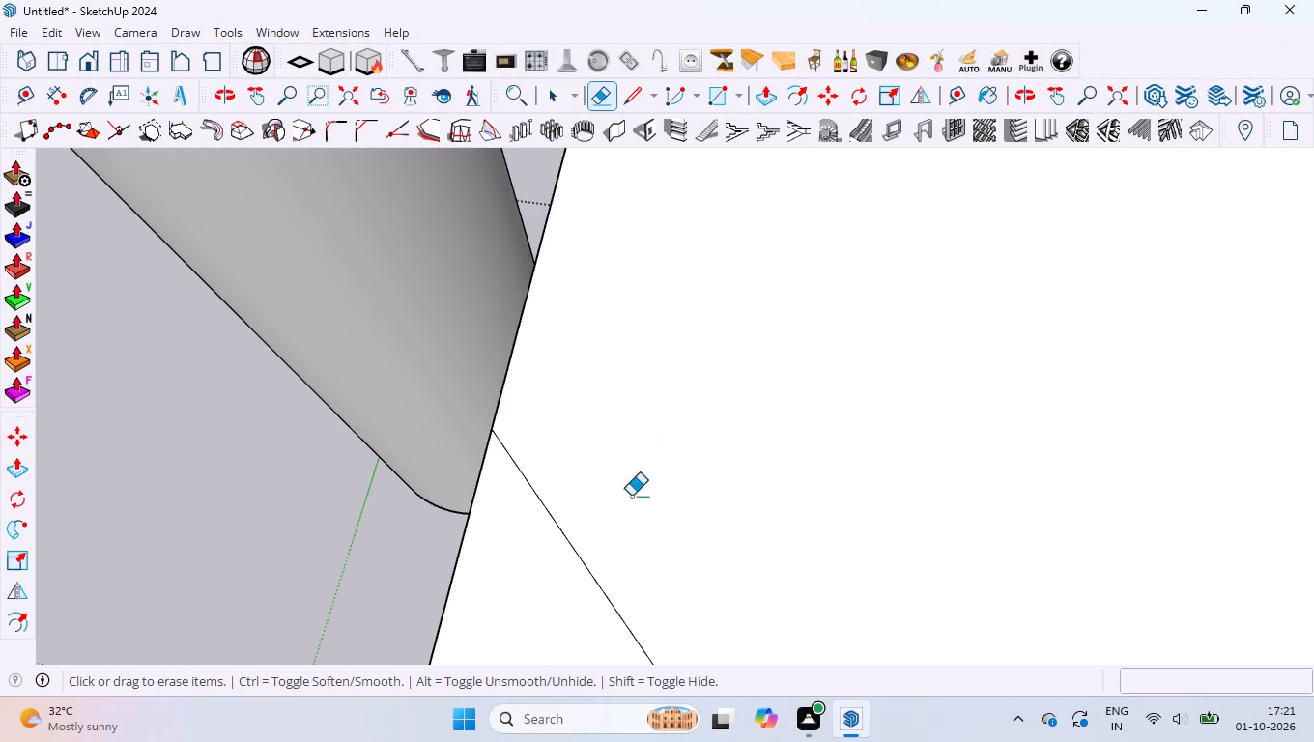
{"action": "left_click_drag", "start_coordinate": [514, 600], "coordinate": [738, 466]}
Draw a diagonal line about 4.24" long across the block's top-face corner nearest the origin, from the short edge to the long edge.
{"action": "scroll", "coordinate": [642, 475], "scroll_direction": "down", "scroll_amount": 11}
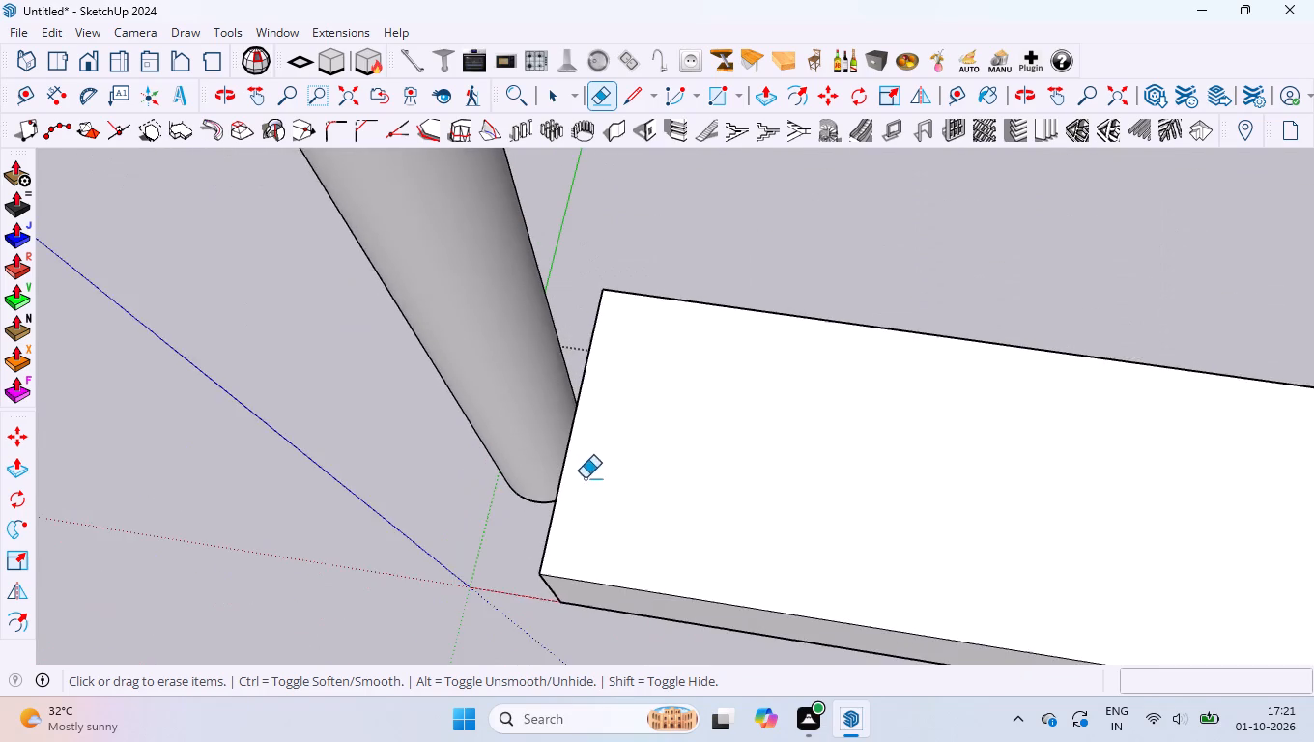
{"action": "scroll", "coordinate": [585, 478], "scroll_direction": "down", "scroll_amount": 6}
{"action": "scroll", "coordinate": [586, 456], "scroll_direction": "up", "scroll_amount": 1}
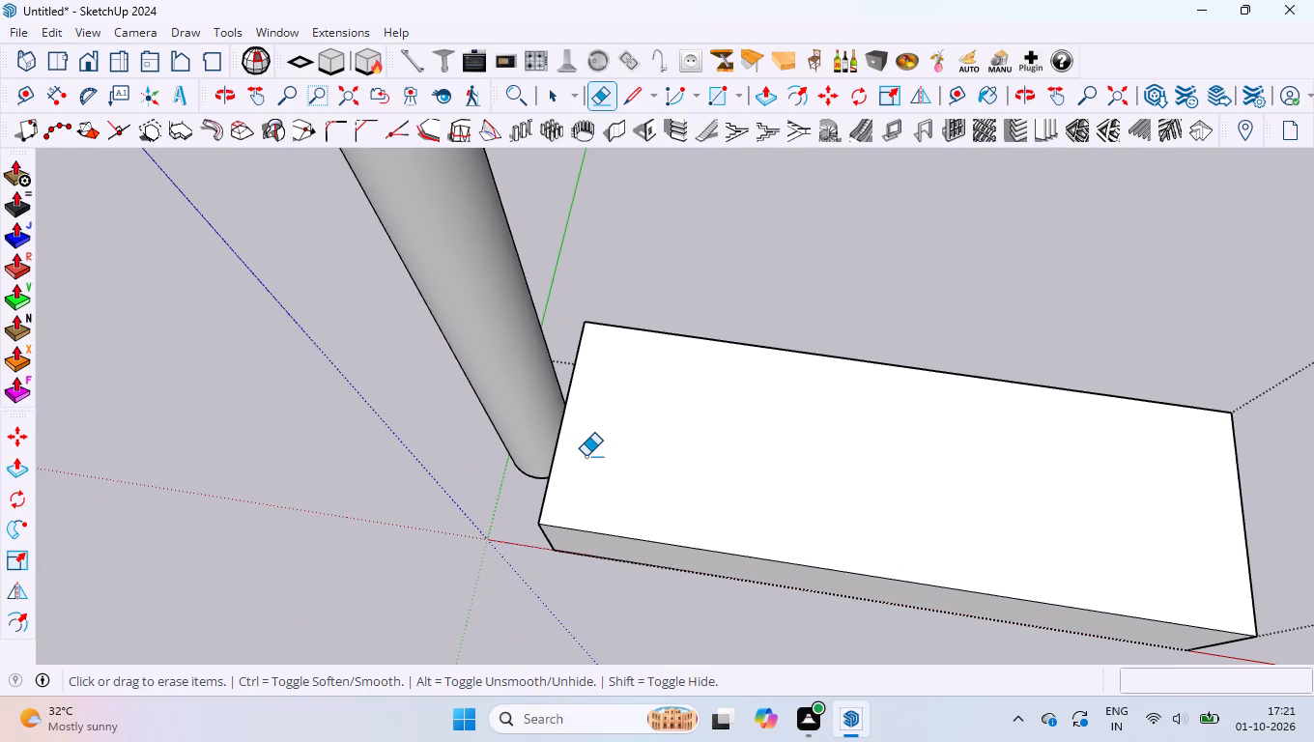
{"action": "scroll", "coordinate": [586, 456], "scroll_direction": "up", "scroll_amount": 3}
{"action": "key", "text": "space"}
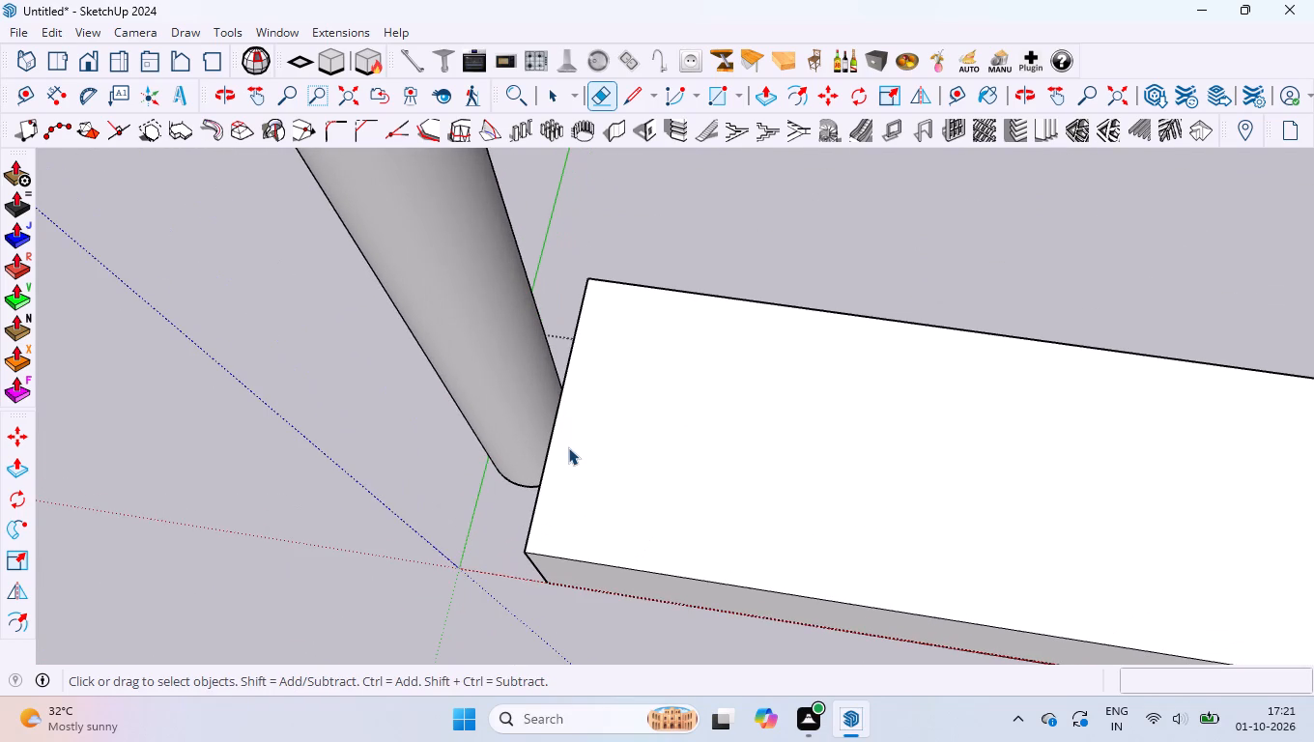
{"action": "key", "text": "l"}
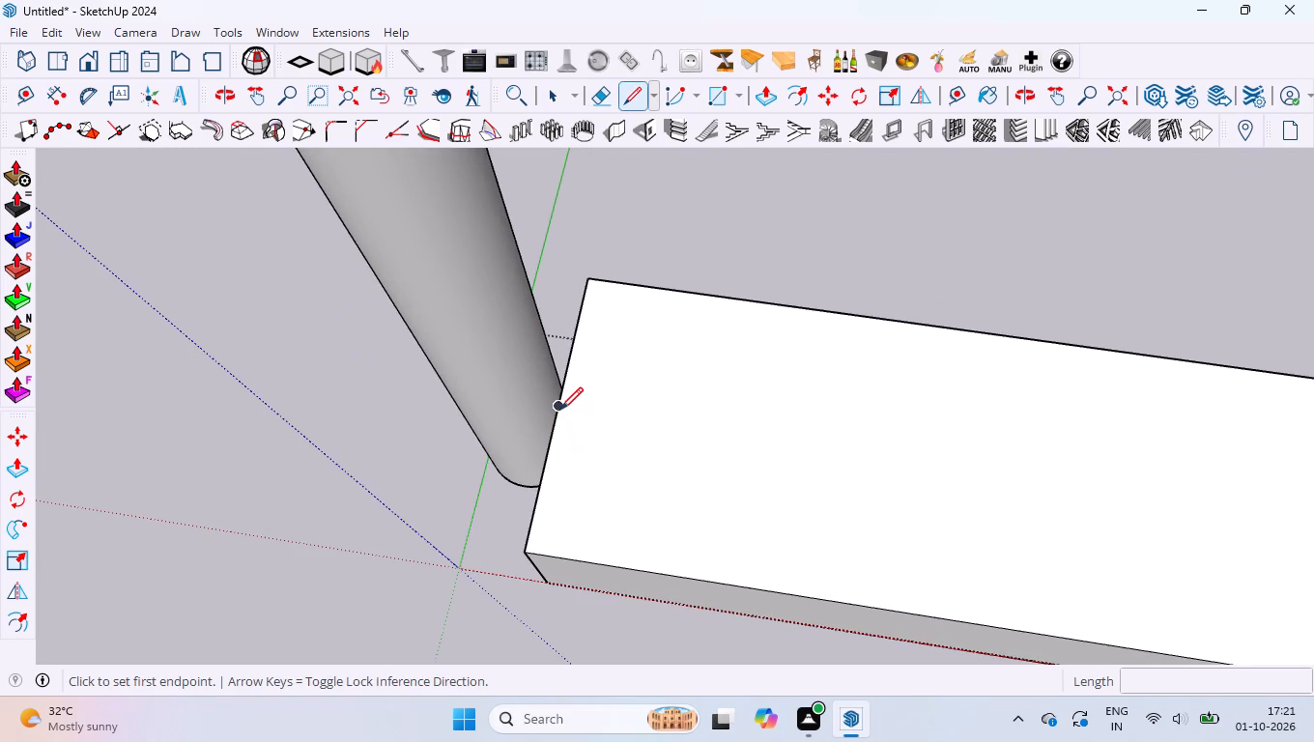
{"action": "left_click", "coordinate": [539, 483]}
{"action": "left_click", "coordinate": [597, 559]}
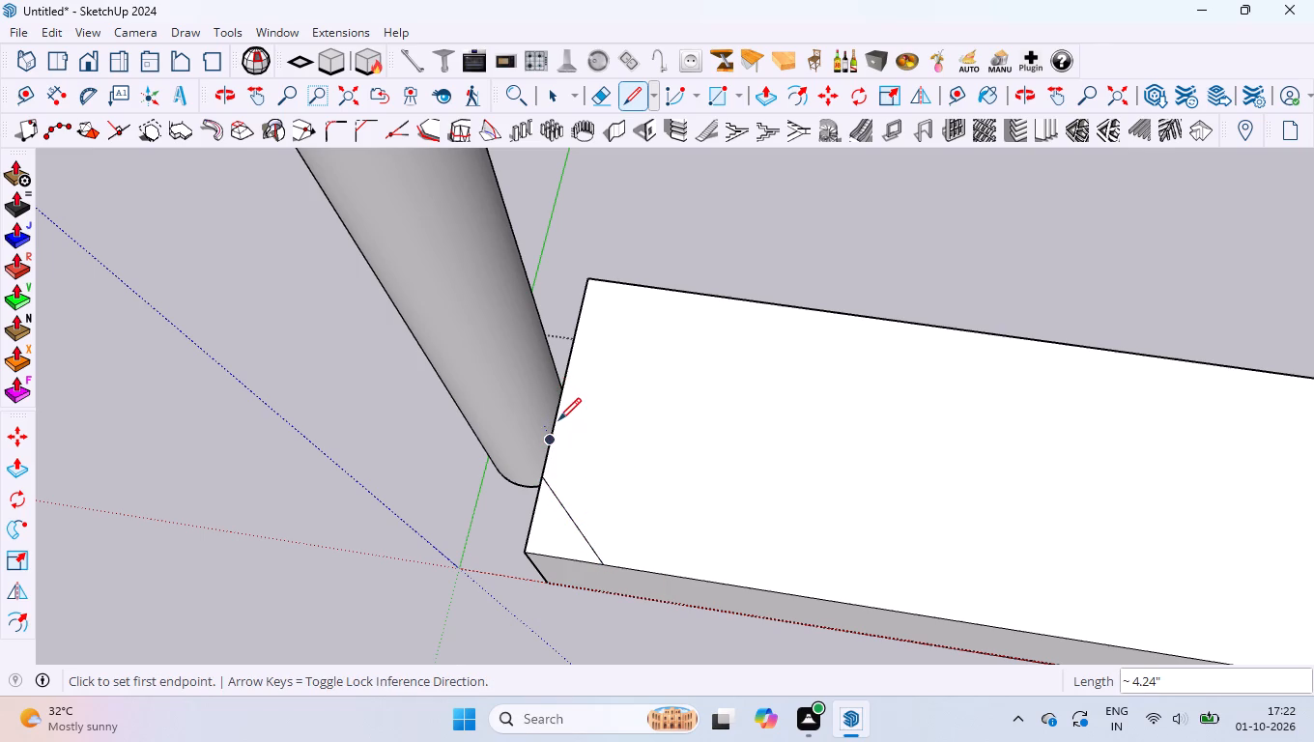
Place a guide on the top face, parallel to the long edge nearest the red axis and offset 6" from it.
{"action": "scroll", "coordinate": [558, 420], "scroll_direction": "up", "scroll_amount": 1}
{"action": "middle_click_drag", "start_coordinate": [558, 420], "coordinate": [575, 459]}
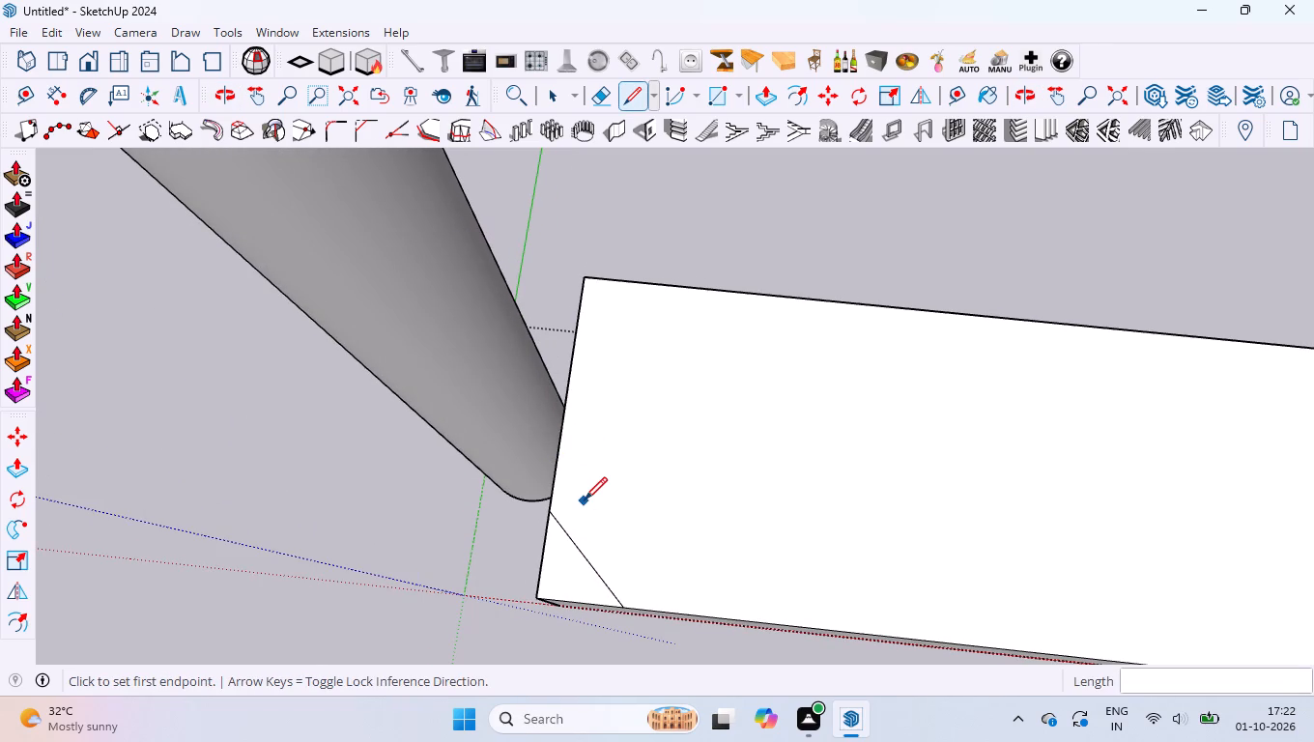
{"action": "key", "text": "t"}
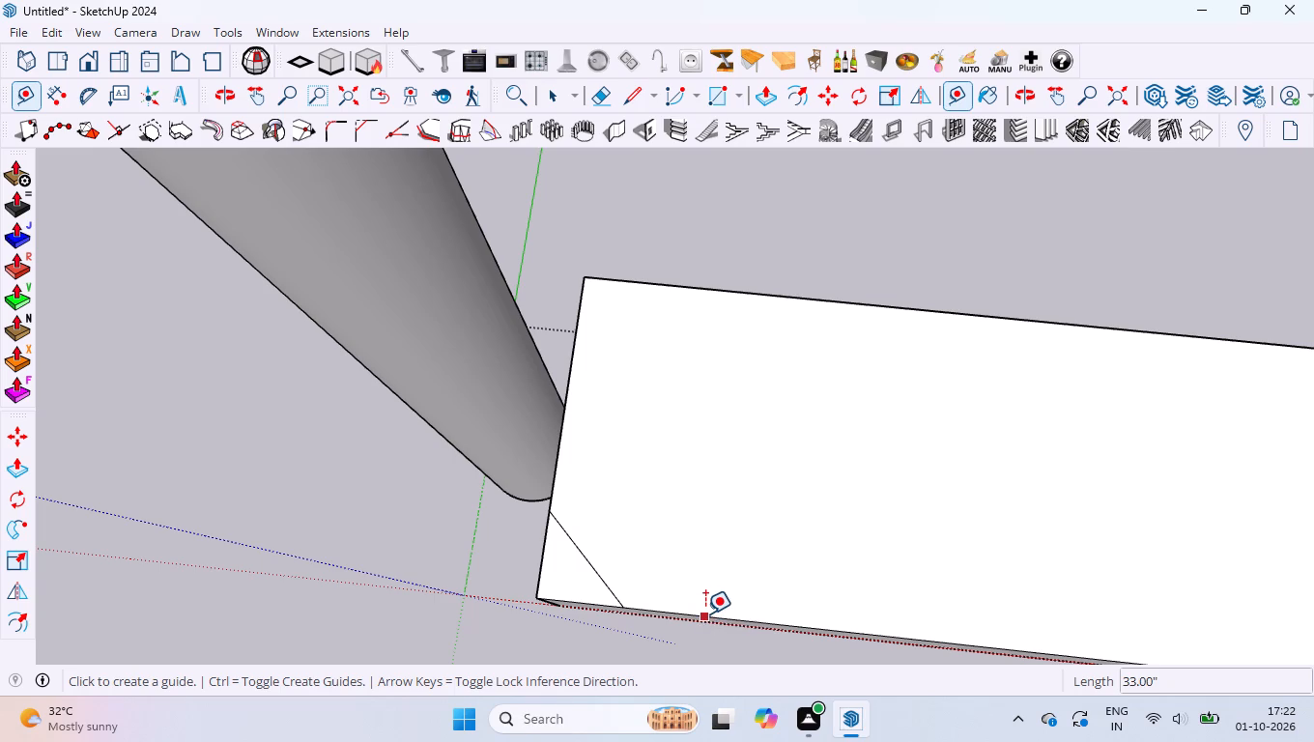
{"action": "left_click_drag", "start_coordinate": [705, 614], "coordinate": [704, 601]}
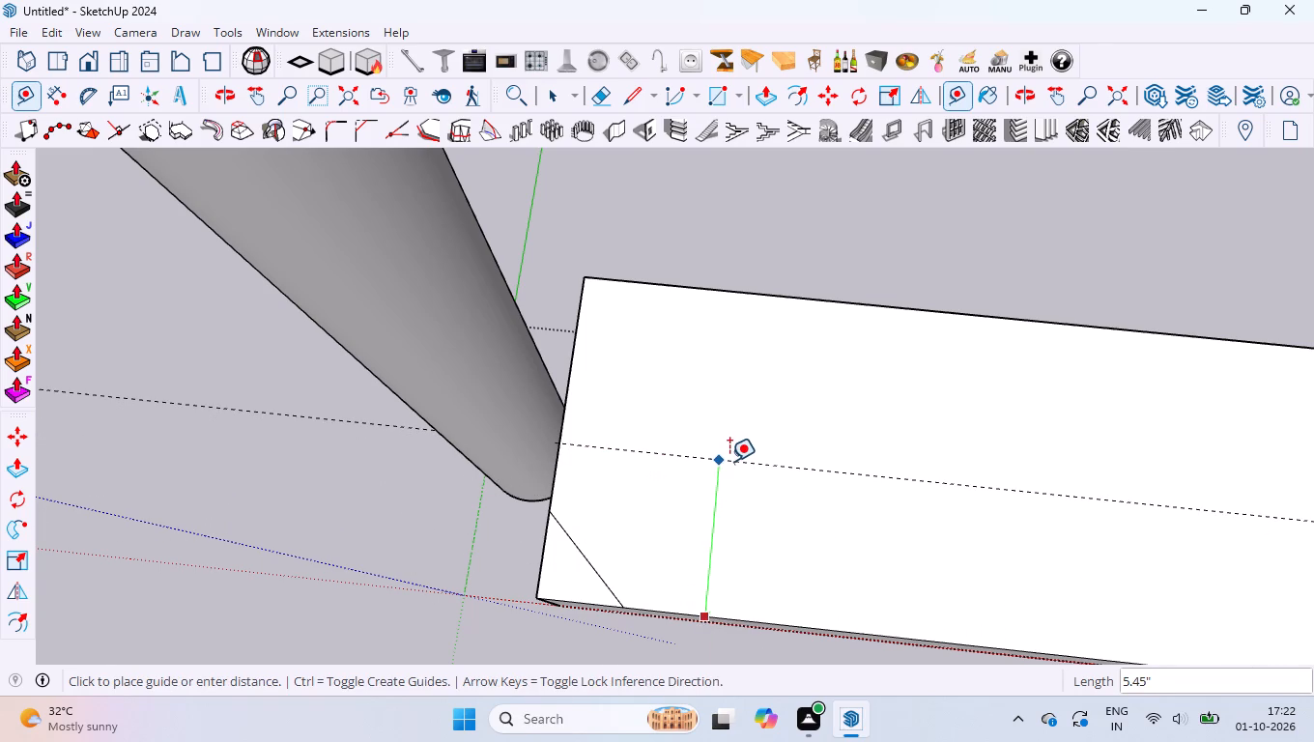
{"action": "key", "text": "6"}
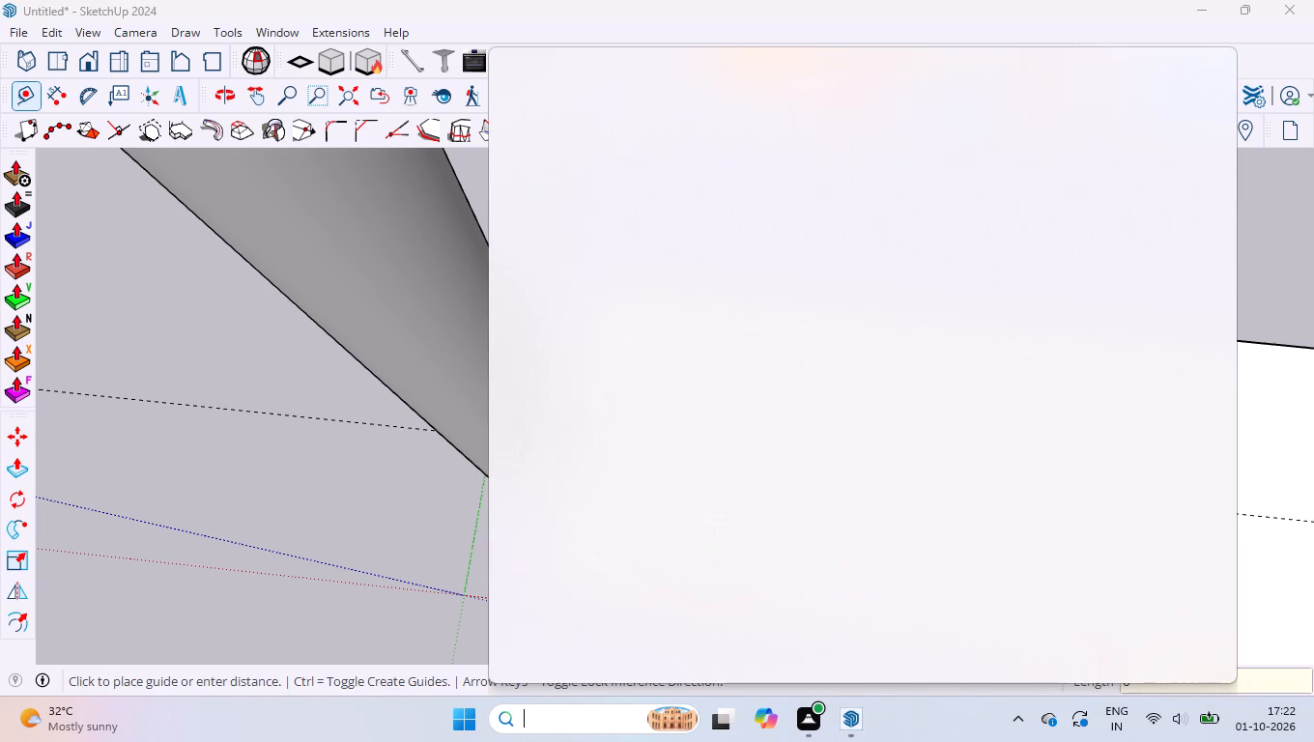
{"action": "left_click", "coordinate": [937, 707]}
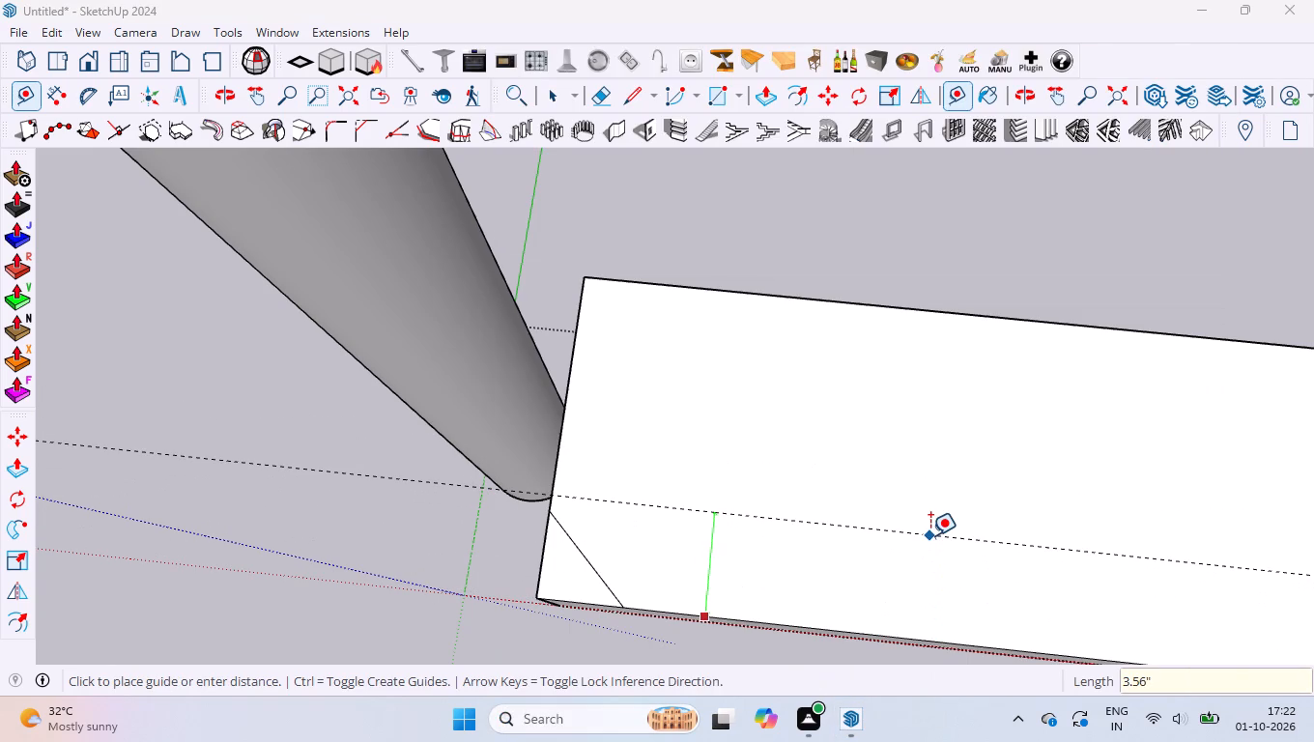
{"action": "type", "text": "6\""}
{"action": "key", "text": "Return"}
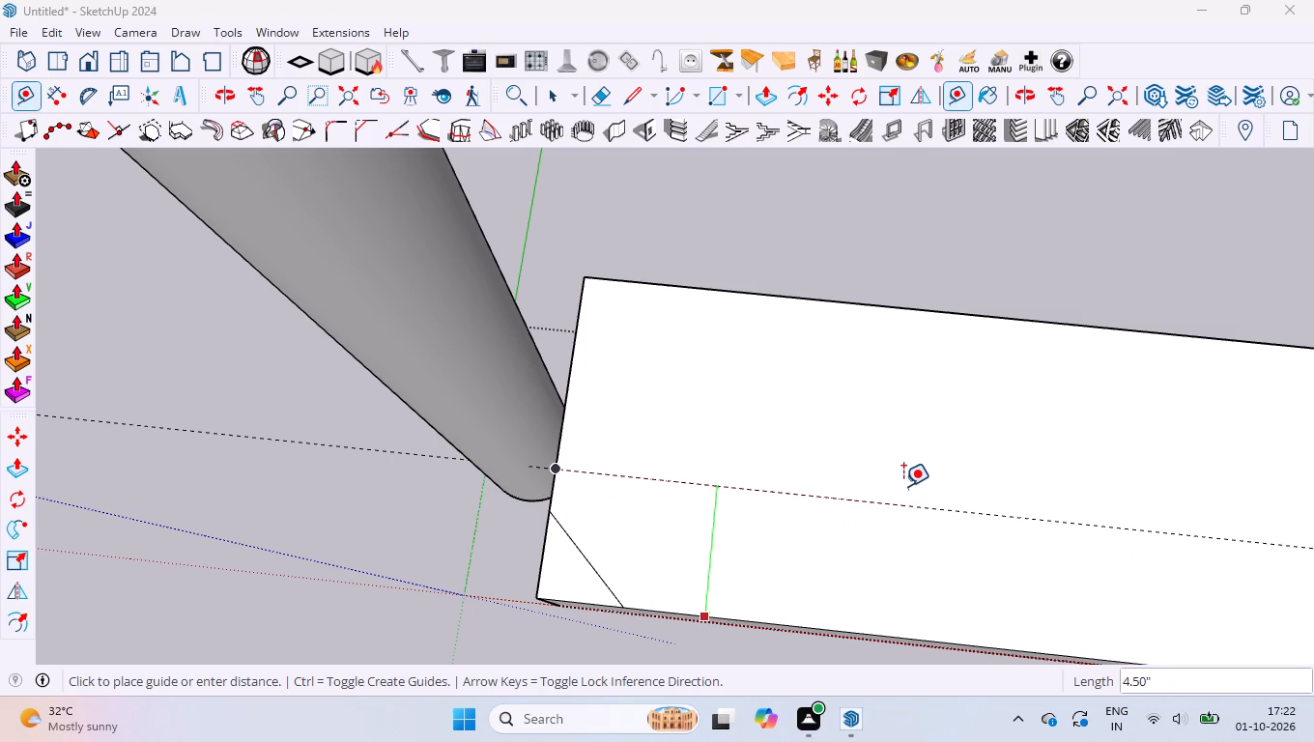
{"action": "type", "text": "6\""}
{"action": "left_click", "coordinate": [1137, 684]}
{"action": "key", "text": "6"}
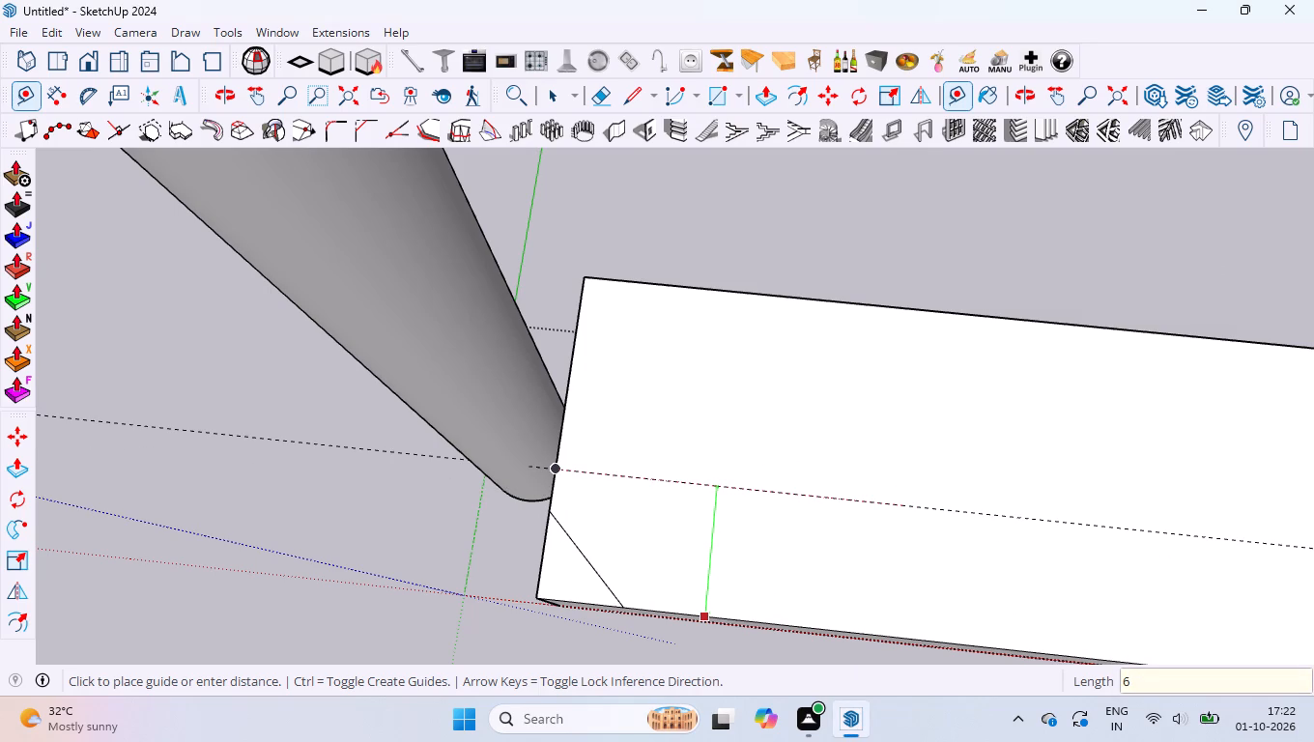
{"action": "key", "text": "shift+quotedbl"}
{"action": "key", "text": "Return"}
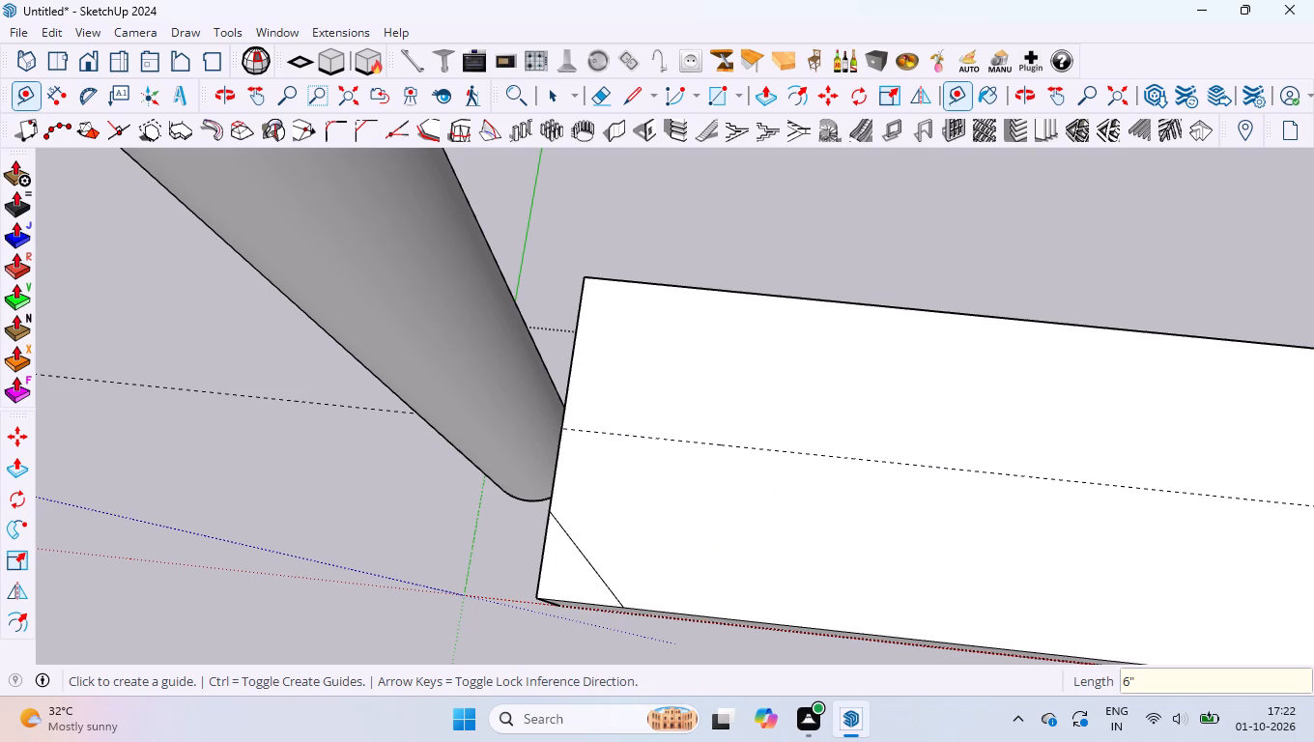
Draw a line along the guide from the far short edge of the top face to just short of the cylinder end.
{"action": "scroll", "coordinate": [973, 614], "scroll_direction": "down", "scroll_amount": 1}
{"action": "scroll", "coordinate": [495, 432], "scroll_direction": "down", "scroll_amount": 8}
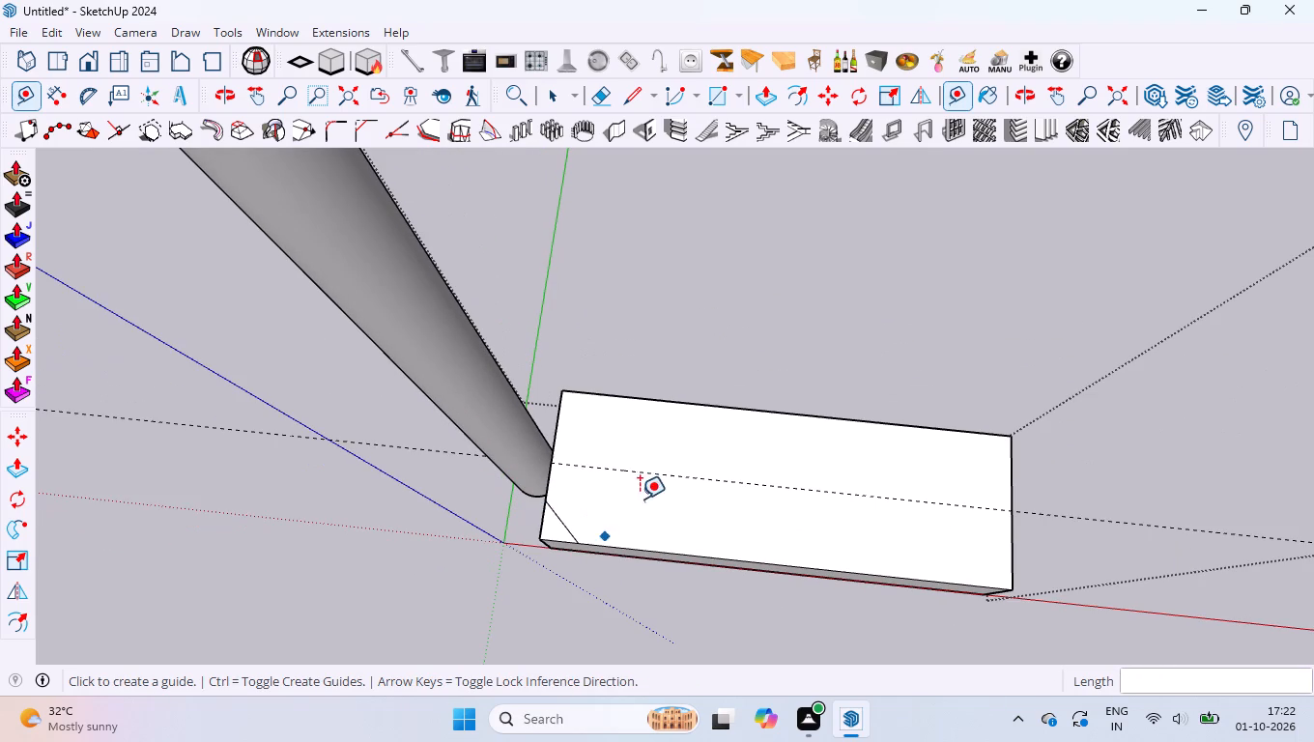
{"action": "key", "text": "l"}
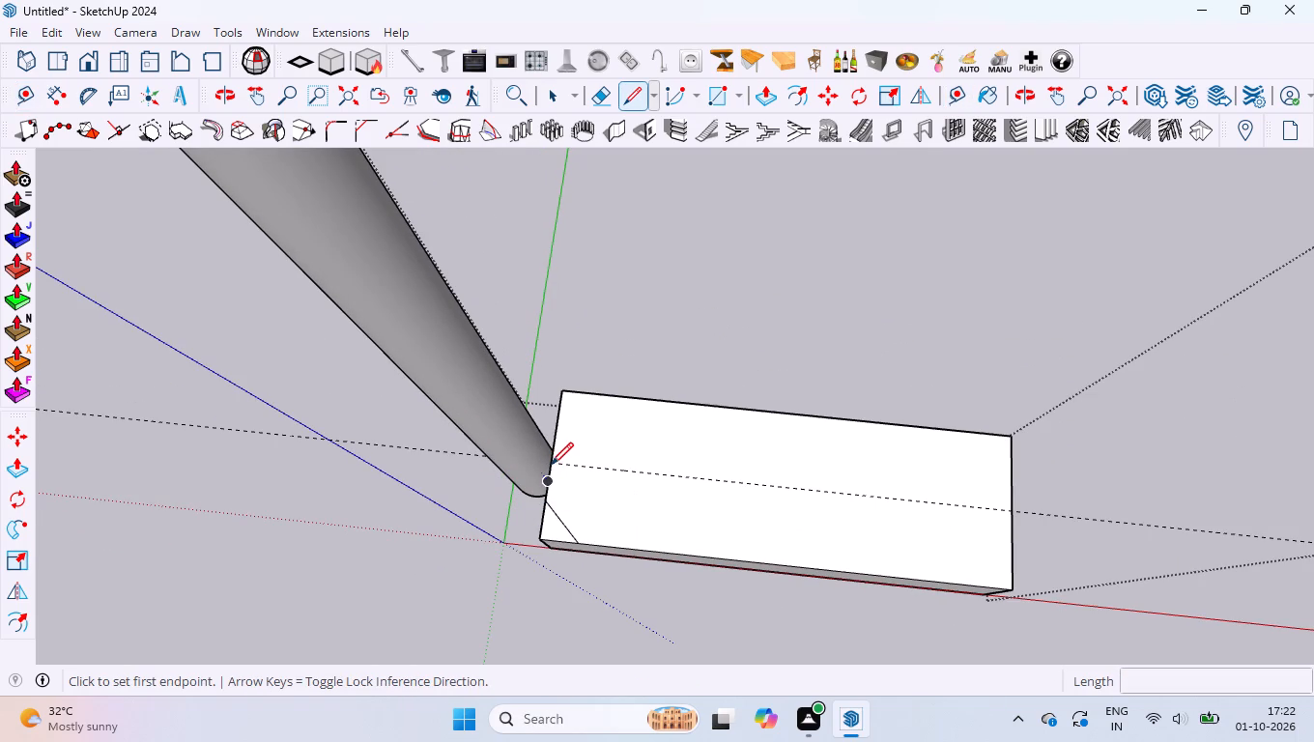
{"action": "left_click", "coordinate": [1015, 512]}
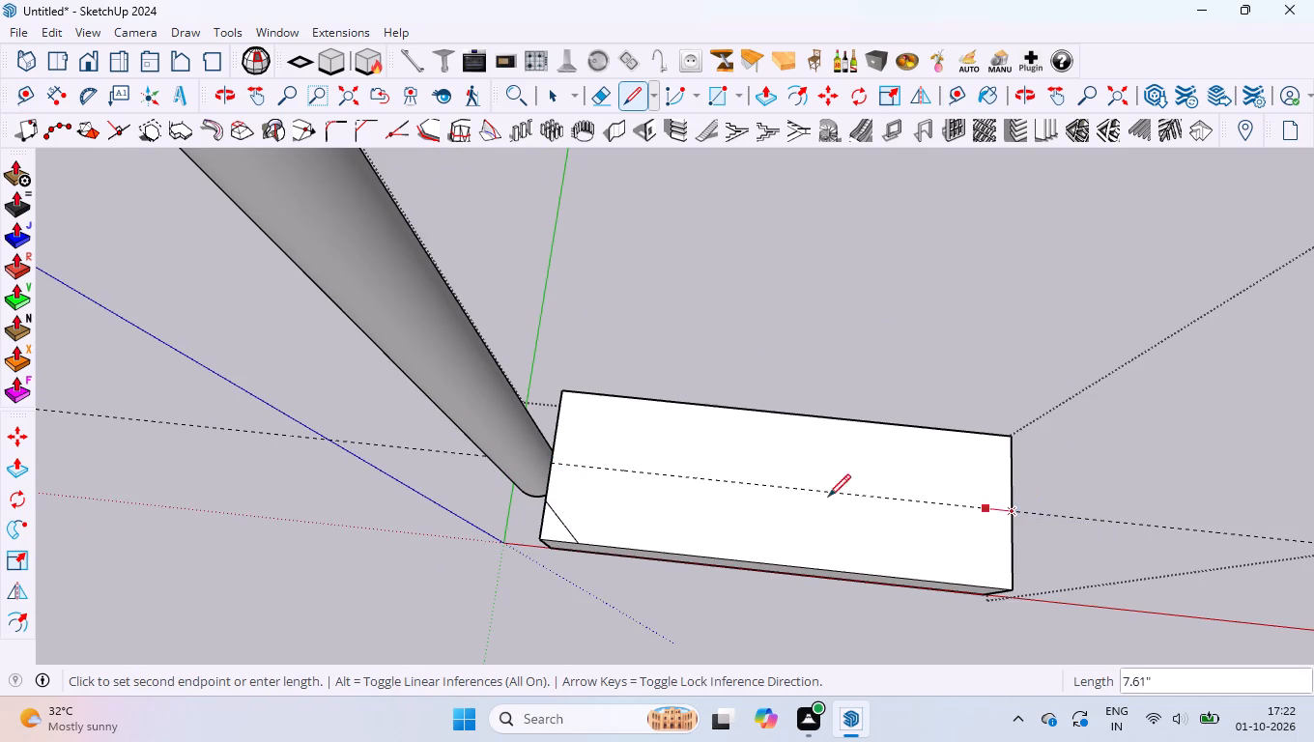
{"action": "left_click", "coordinate": [578, 462]}
{"action": "key", "text": "space"}
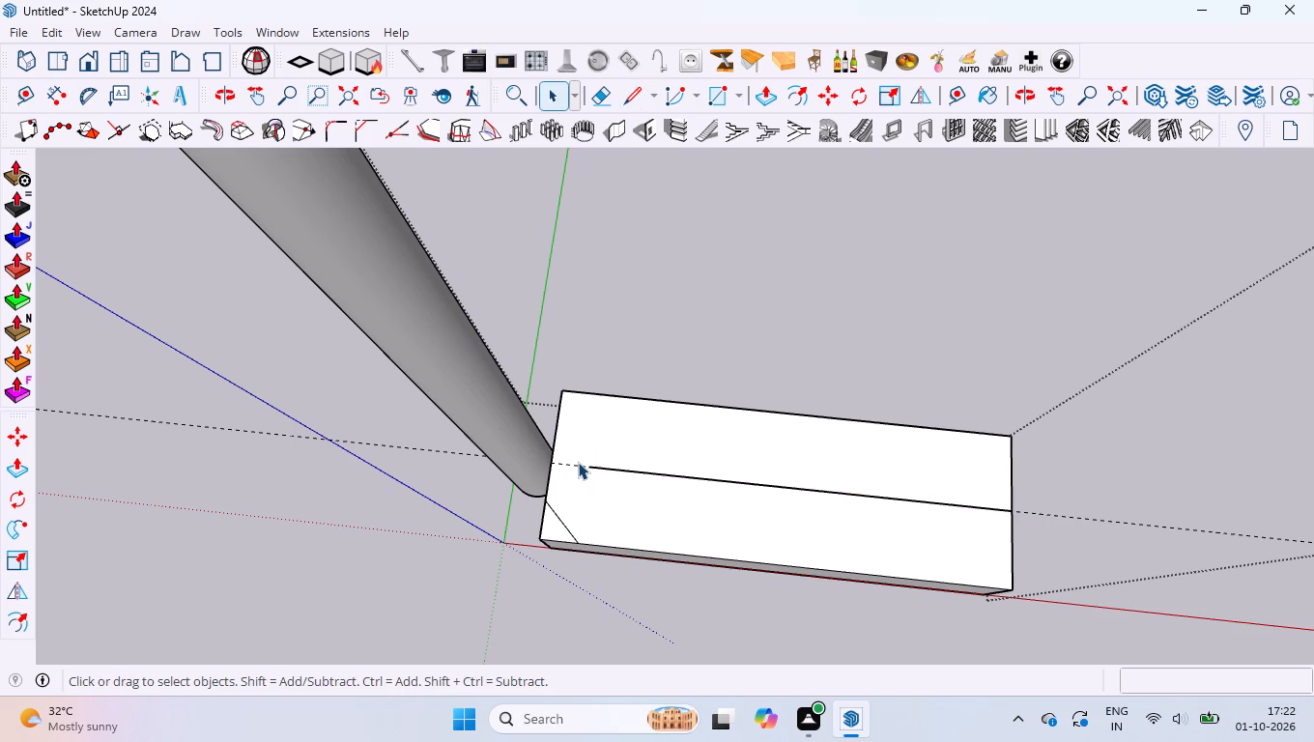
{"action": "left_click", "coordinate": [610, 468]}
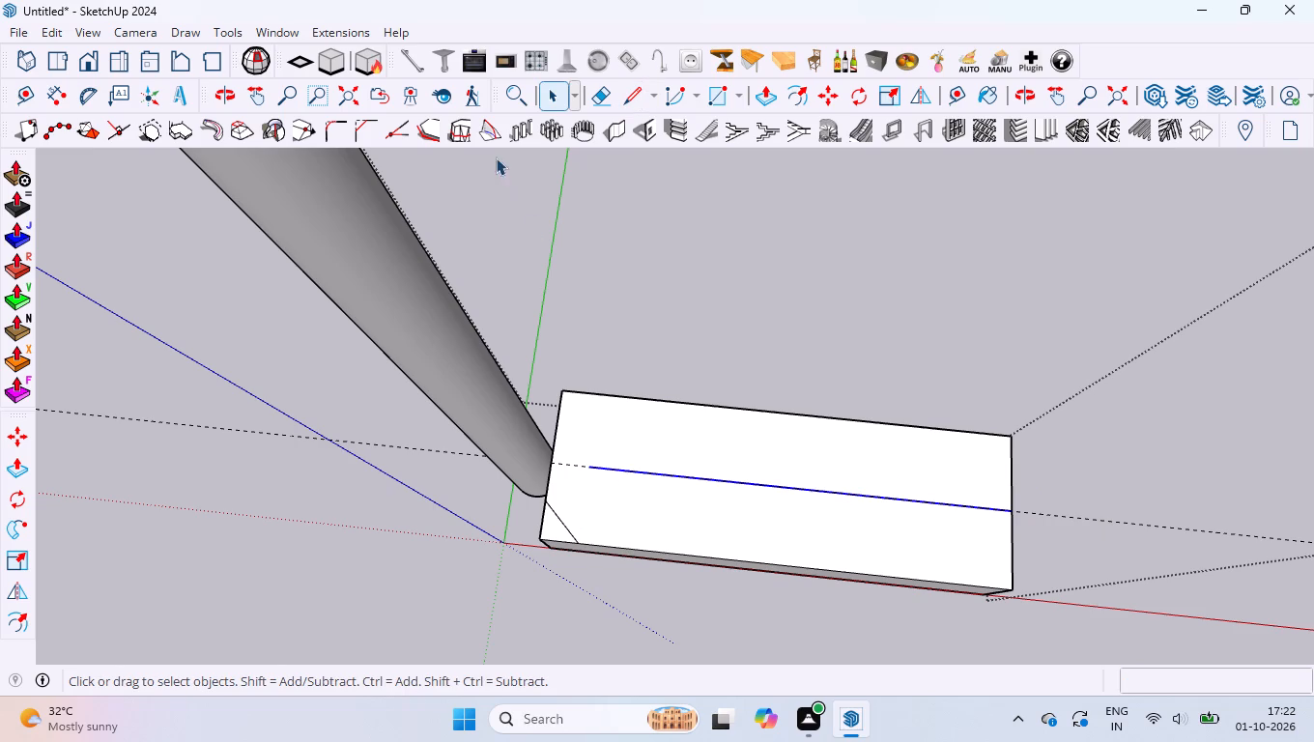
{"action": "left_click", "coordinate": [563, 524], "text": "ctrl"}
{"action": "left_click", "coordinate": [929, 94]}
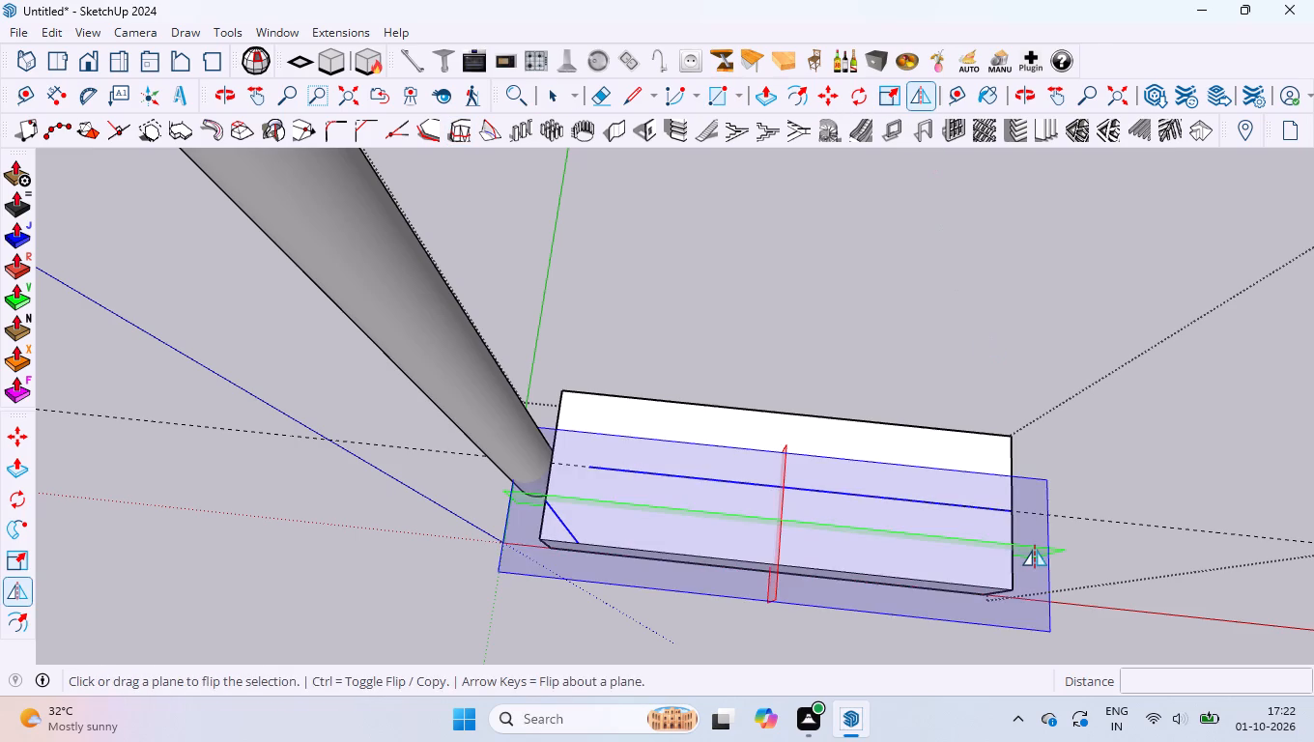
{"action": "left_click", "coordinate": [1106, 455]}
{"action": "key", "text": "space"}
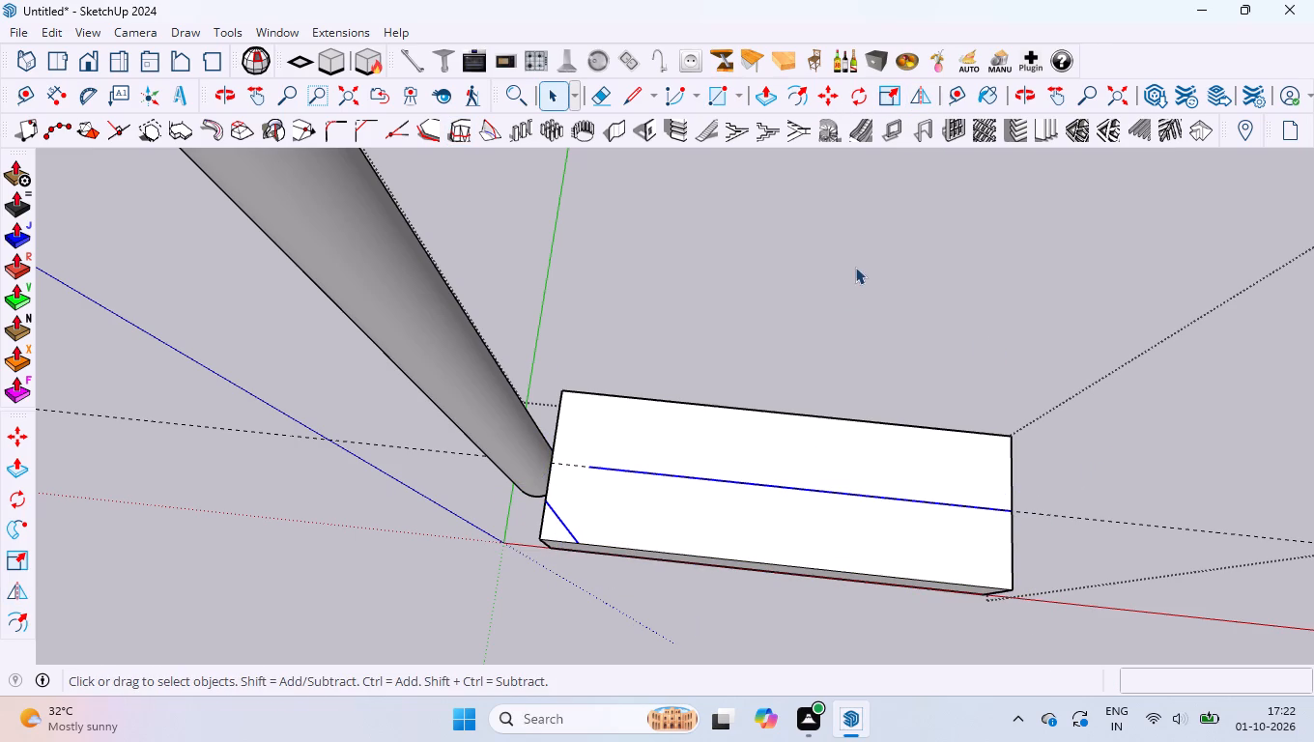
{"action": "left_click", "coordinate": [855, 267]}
Mirror-copy the corner diagonal and the centre line with Flip, offsetting the green mirror plane 3.00" onto the guide.
{"action": "left_click", "coordinate": [565, 528]}
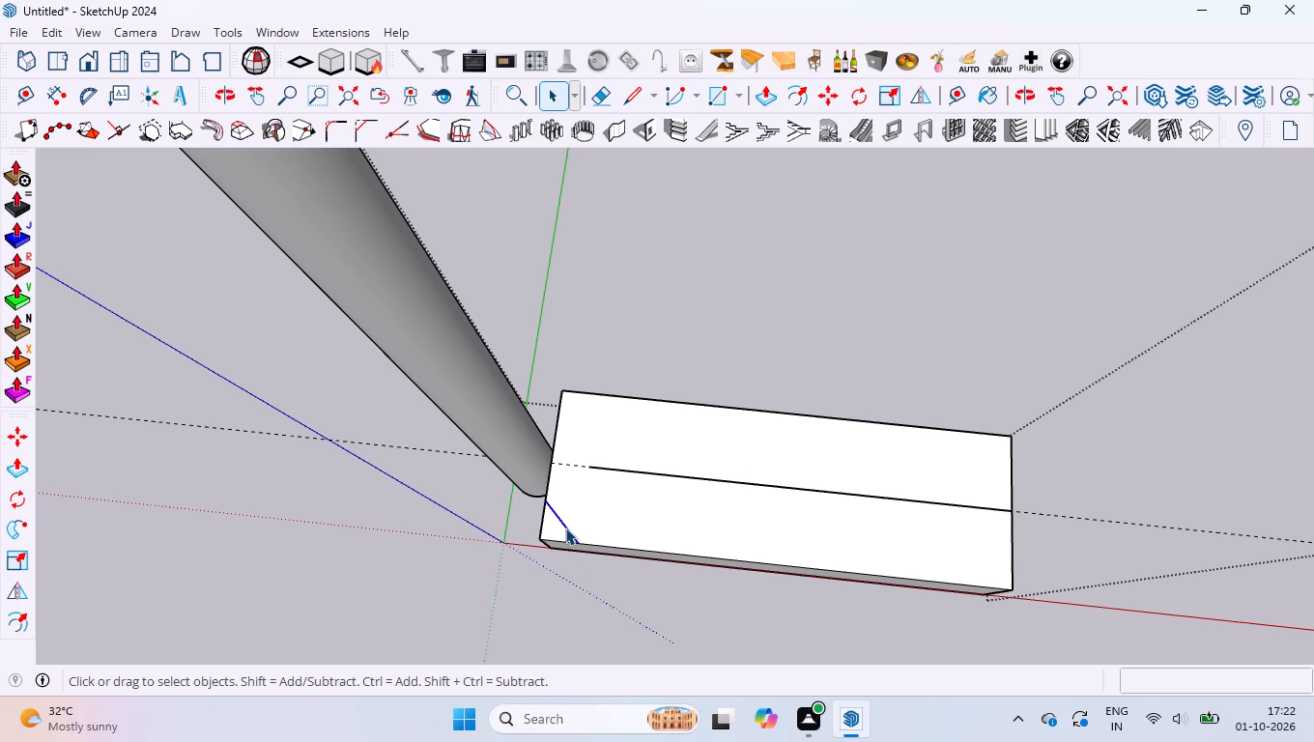
{"action": "left_click", "coordinate": [775, 484], "text": "ctrl"}
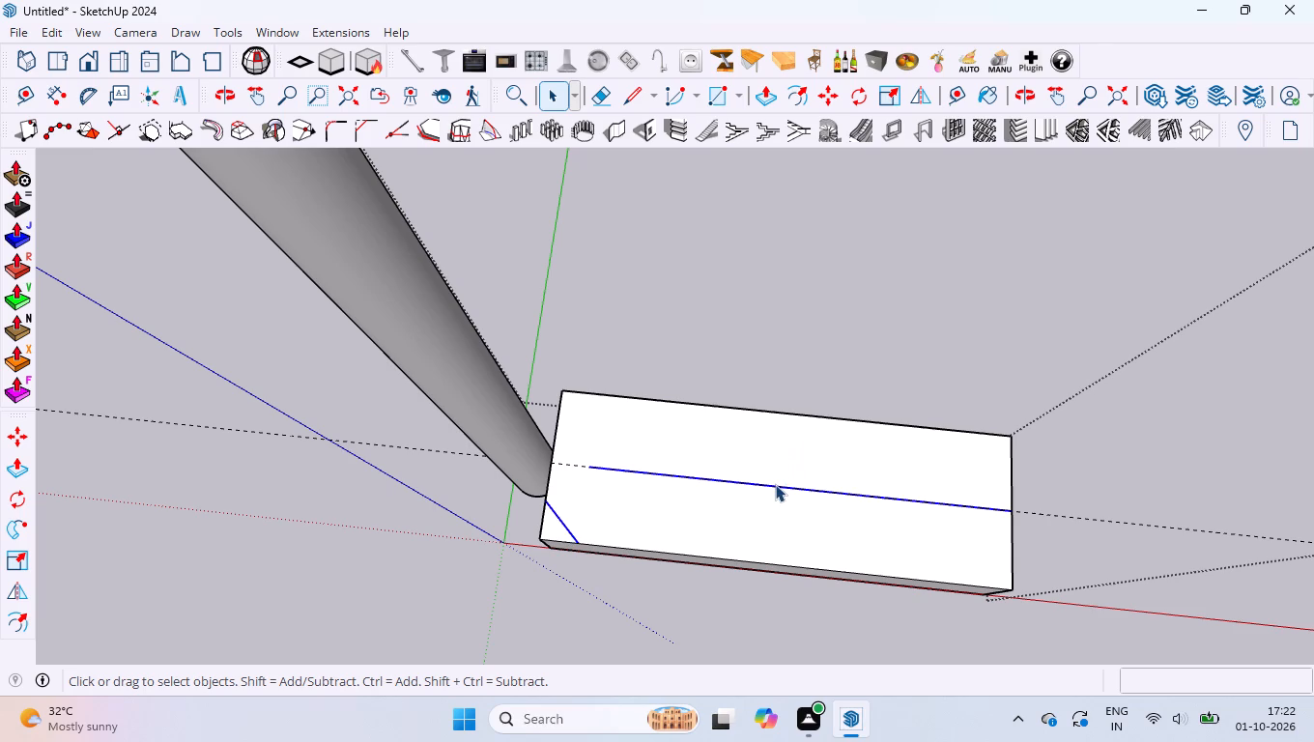
{"action": "left_click", "coordinate": [925, 100]}
{"action": "left_click_drag", "start_coordinate": [1053, 551], "coordinate": [1010, 514]}
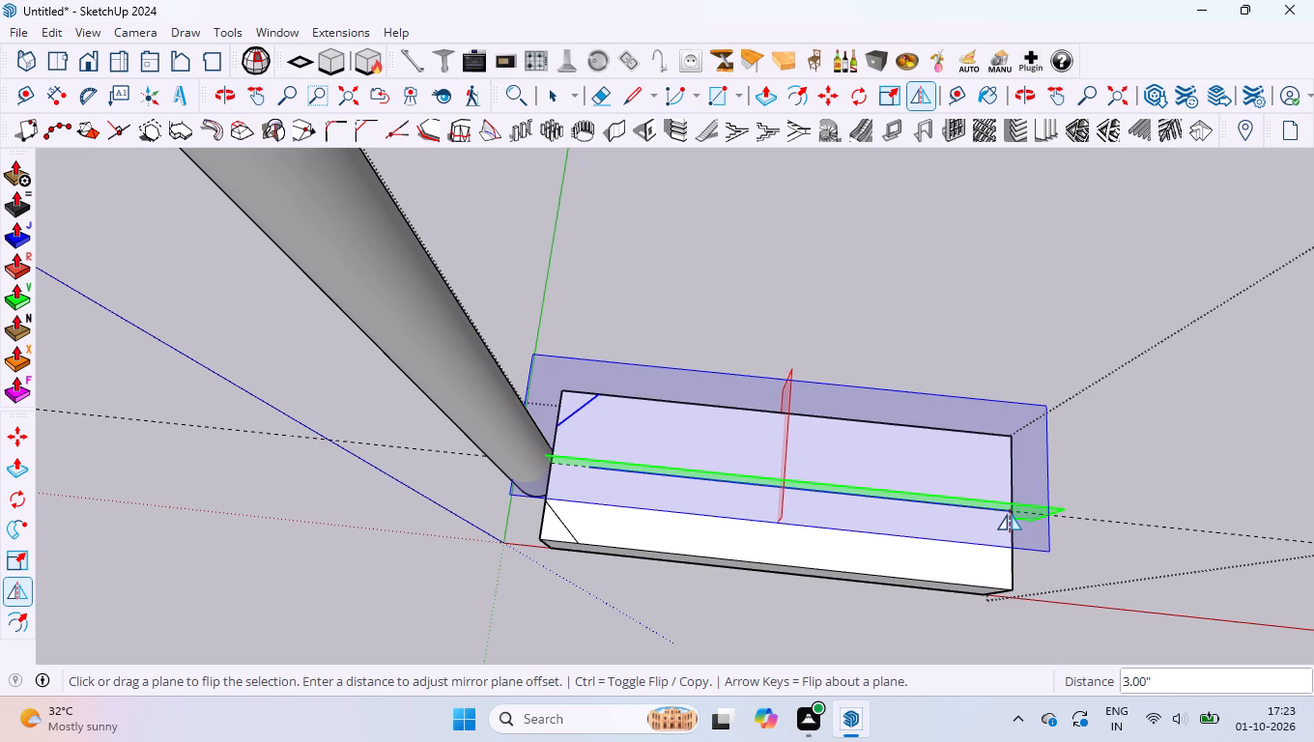
{"action": "key", "text": "space"}
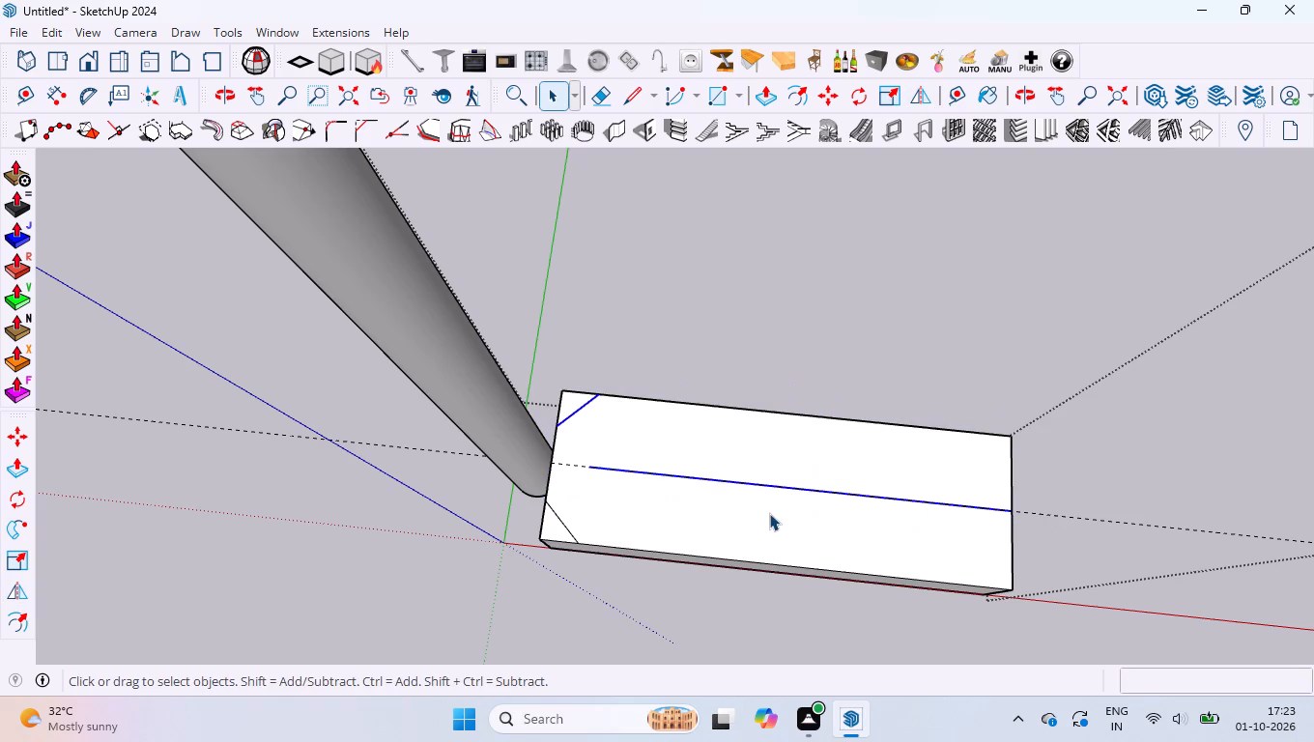
Erase the centre line and the guide from the top face, keeping both corner diagonals.
{"action": "key", "text": "e"}
{"action": "left_click_drag", "start_coordinate": [771, 457], "coordinate": [762, 532]}
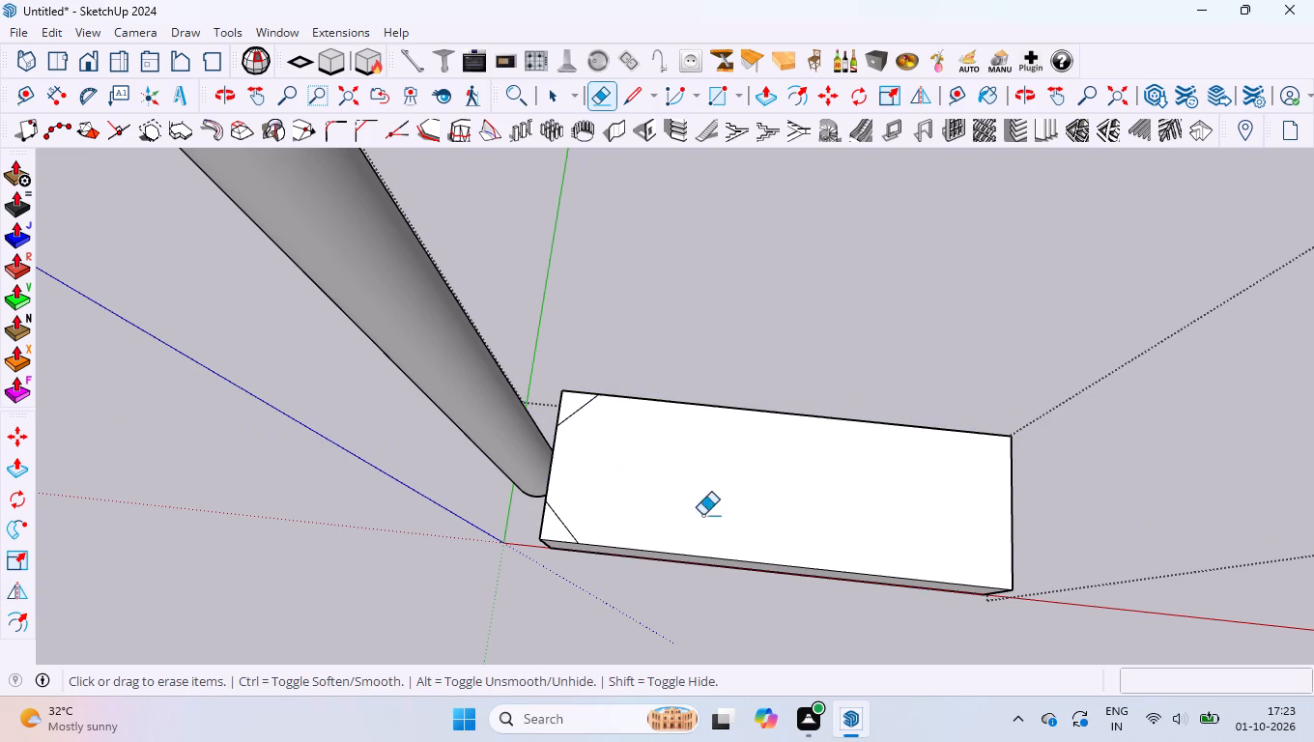
{"action": "key", "text": "space"}
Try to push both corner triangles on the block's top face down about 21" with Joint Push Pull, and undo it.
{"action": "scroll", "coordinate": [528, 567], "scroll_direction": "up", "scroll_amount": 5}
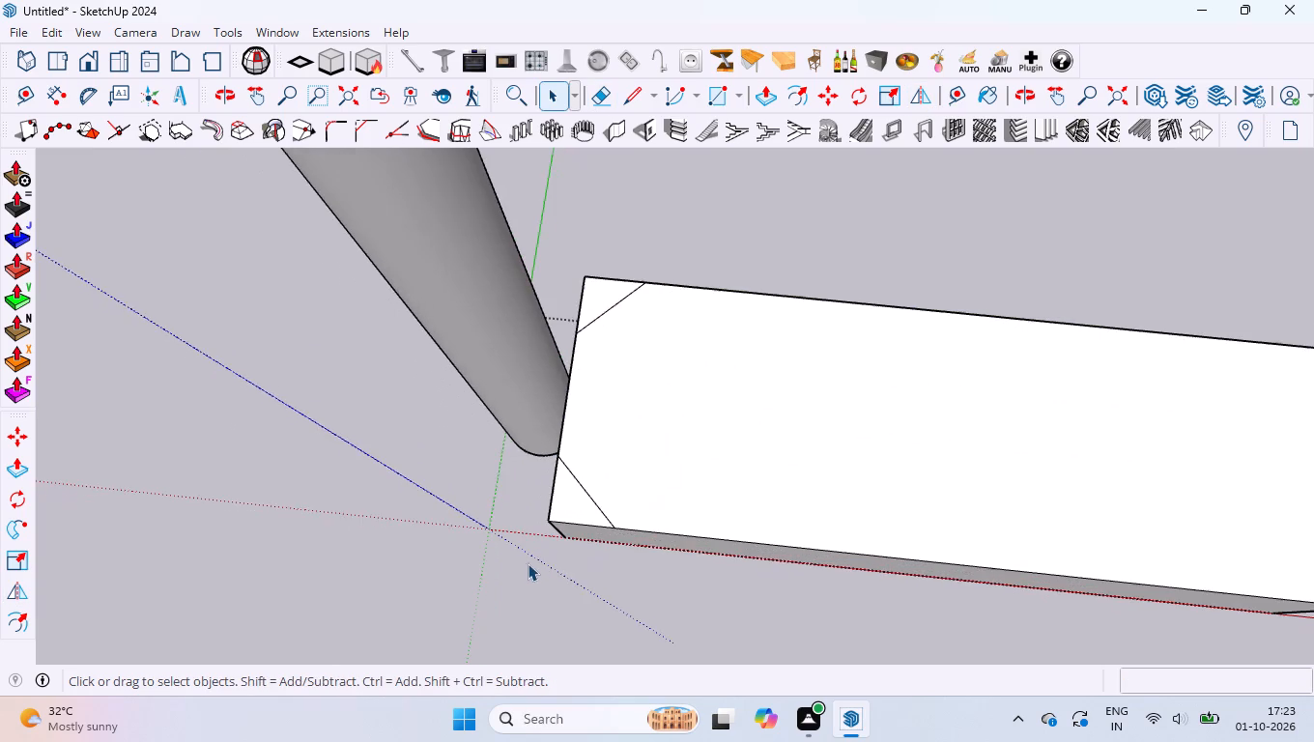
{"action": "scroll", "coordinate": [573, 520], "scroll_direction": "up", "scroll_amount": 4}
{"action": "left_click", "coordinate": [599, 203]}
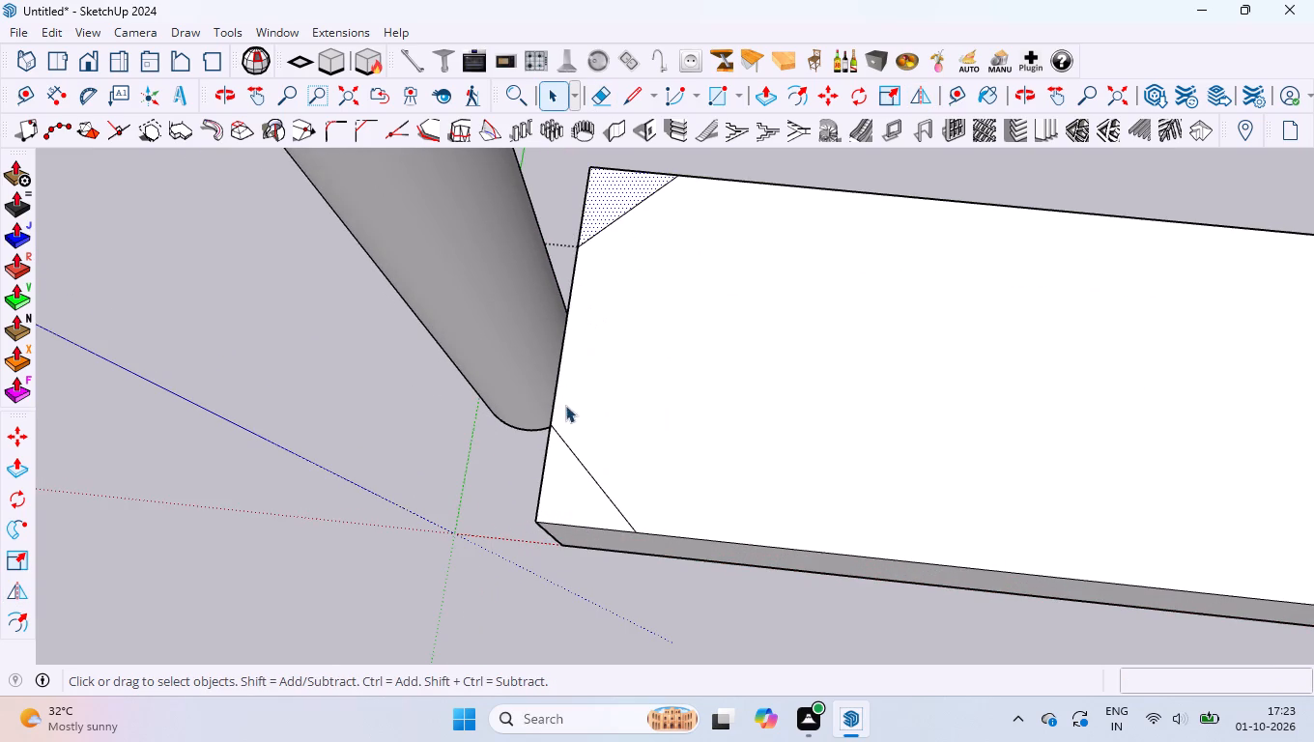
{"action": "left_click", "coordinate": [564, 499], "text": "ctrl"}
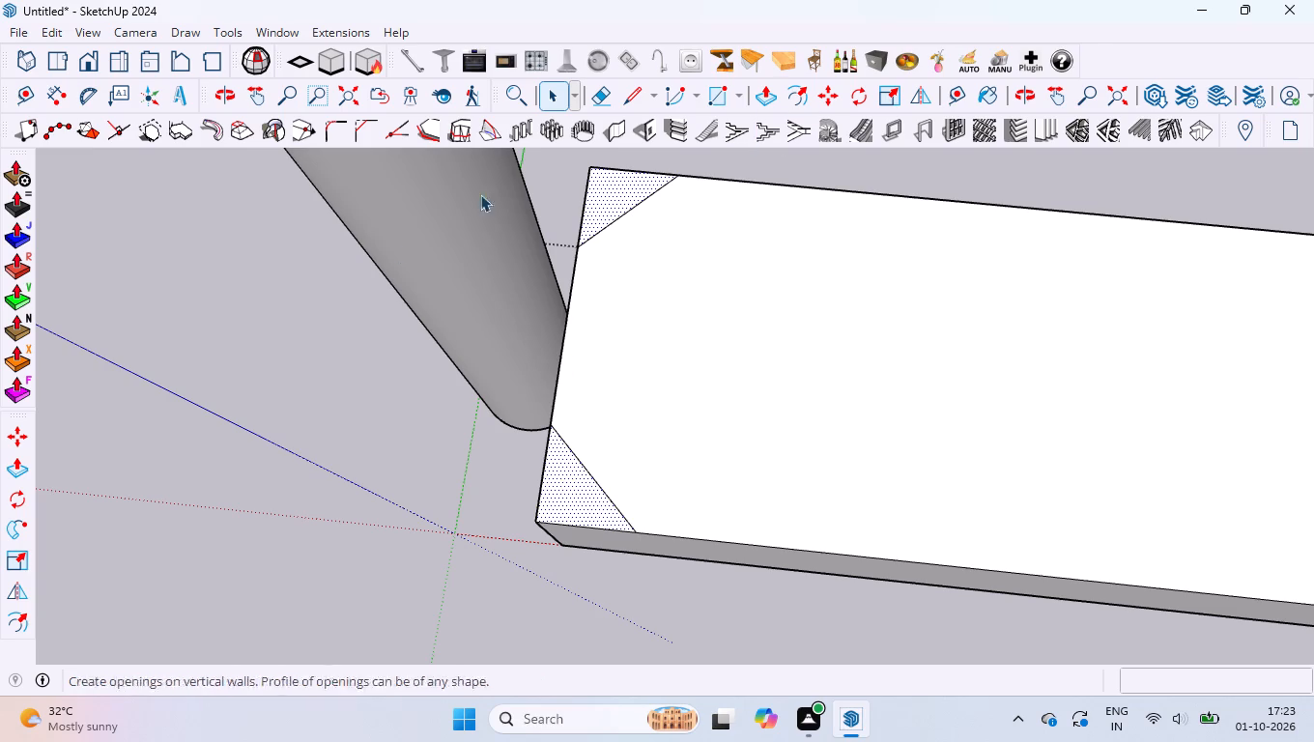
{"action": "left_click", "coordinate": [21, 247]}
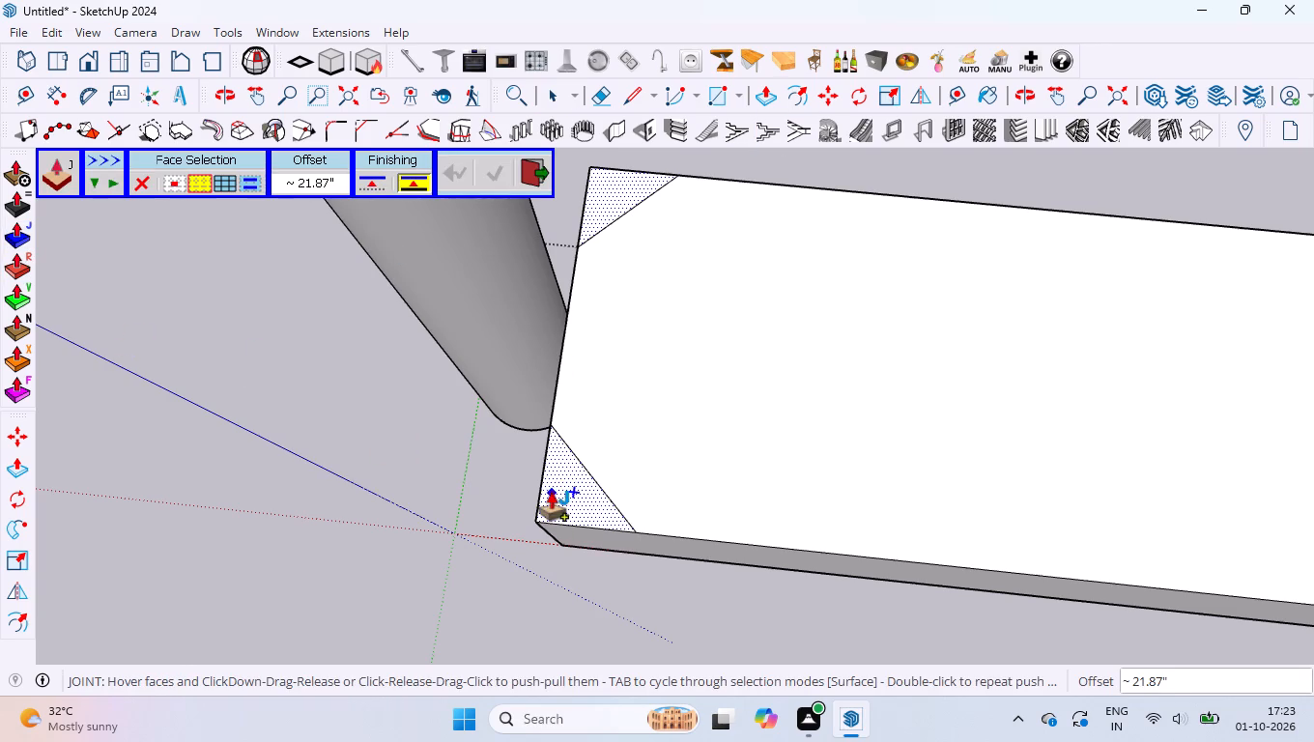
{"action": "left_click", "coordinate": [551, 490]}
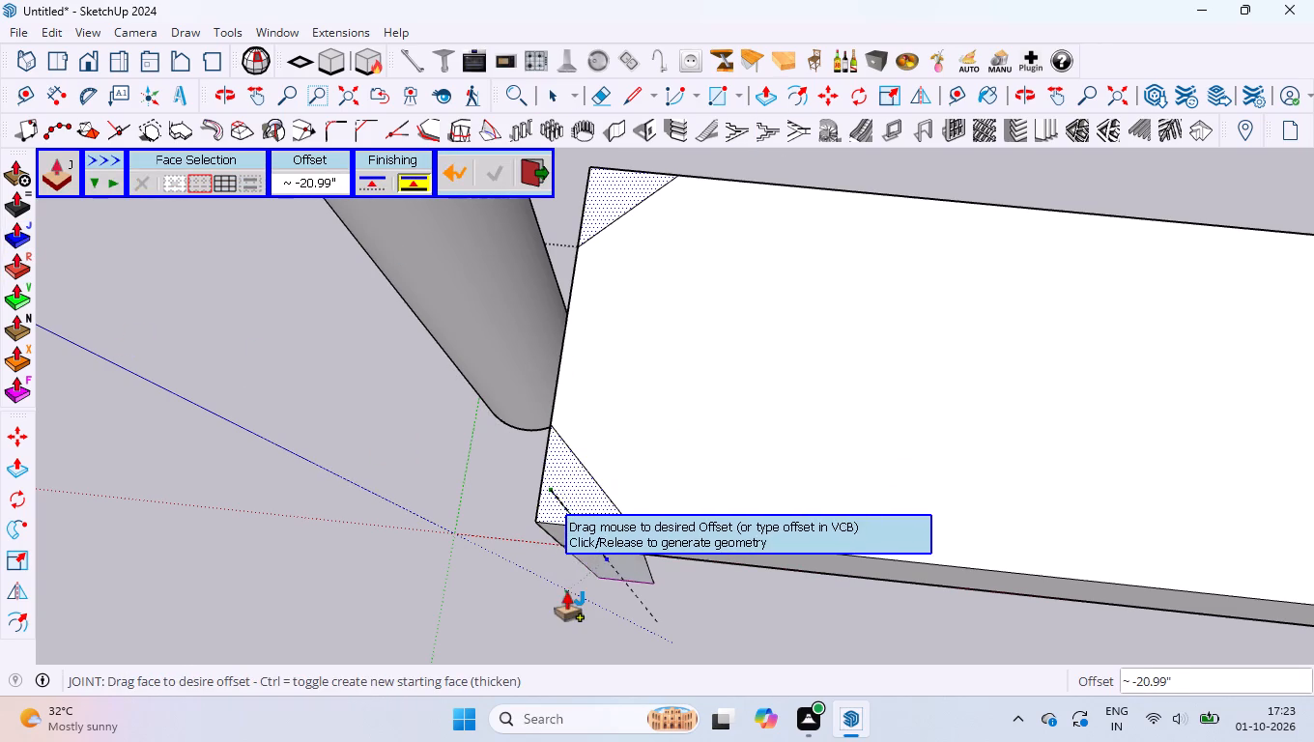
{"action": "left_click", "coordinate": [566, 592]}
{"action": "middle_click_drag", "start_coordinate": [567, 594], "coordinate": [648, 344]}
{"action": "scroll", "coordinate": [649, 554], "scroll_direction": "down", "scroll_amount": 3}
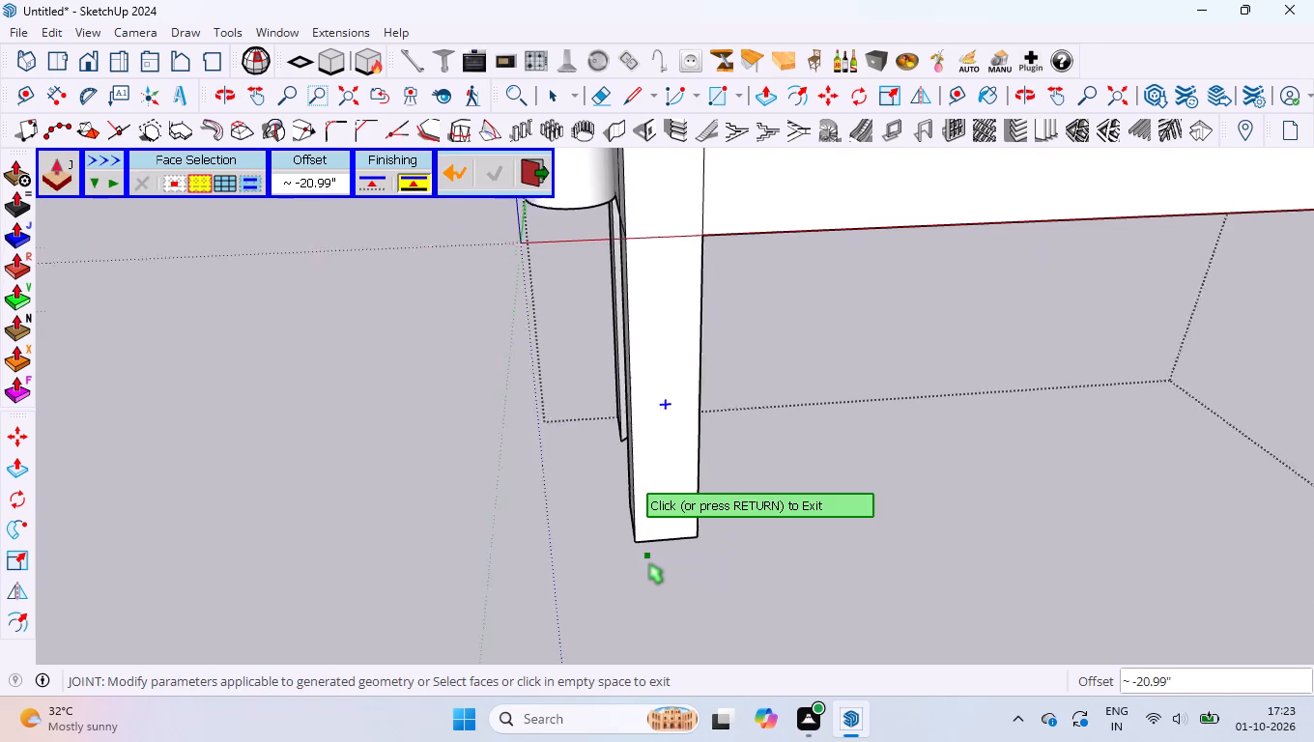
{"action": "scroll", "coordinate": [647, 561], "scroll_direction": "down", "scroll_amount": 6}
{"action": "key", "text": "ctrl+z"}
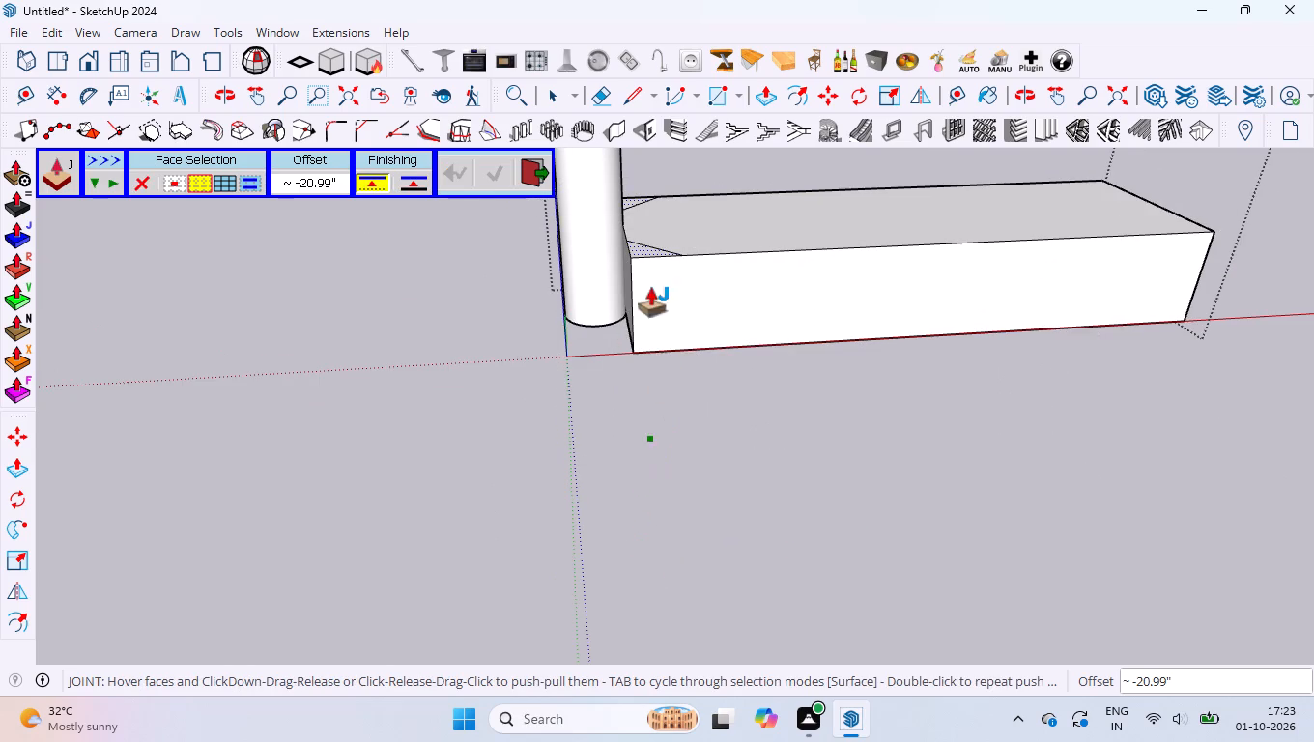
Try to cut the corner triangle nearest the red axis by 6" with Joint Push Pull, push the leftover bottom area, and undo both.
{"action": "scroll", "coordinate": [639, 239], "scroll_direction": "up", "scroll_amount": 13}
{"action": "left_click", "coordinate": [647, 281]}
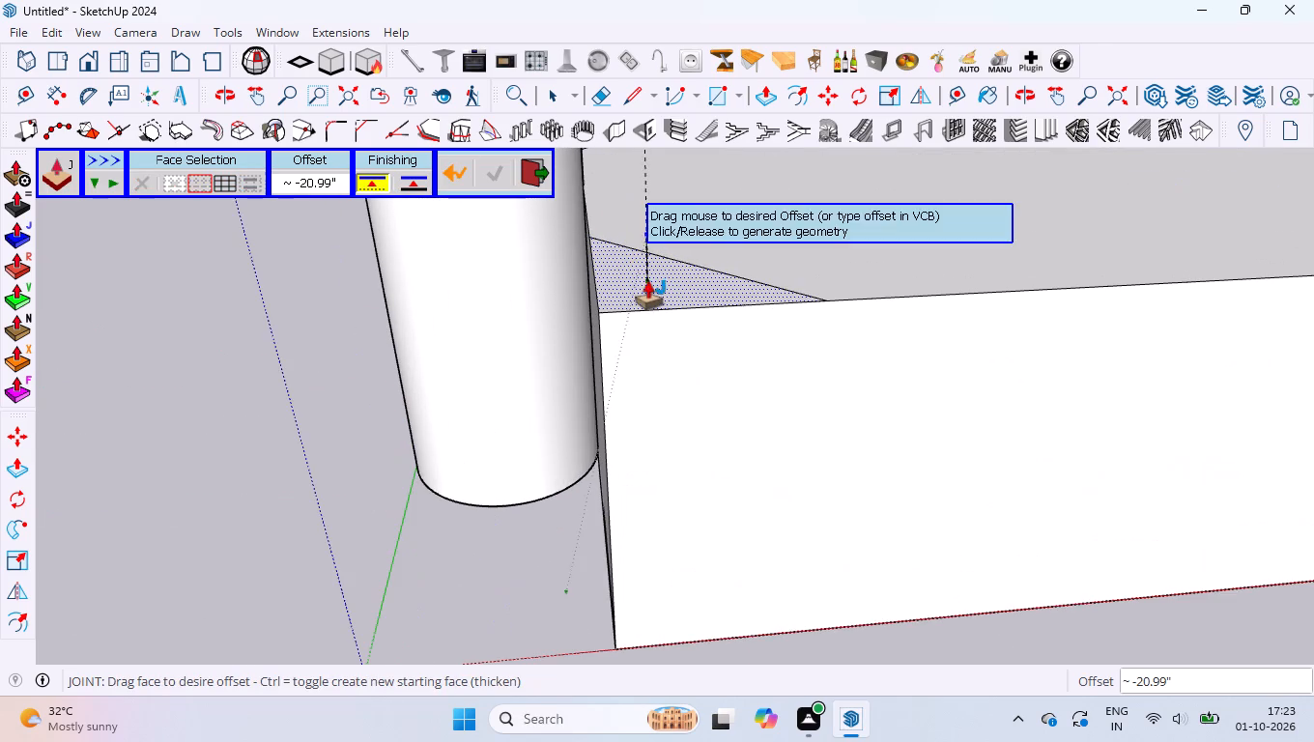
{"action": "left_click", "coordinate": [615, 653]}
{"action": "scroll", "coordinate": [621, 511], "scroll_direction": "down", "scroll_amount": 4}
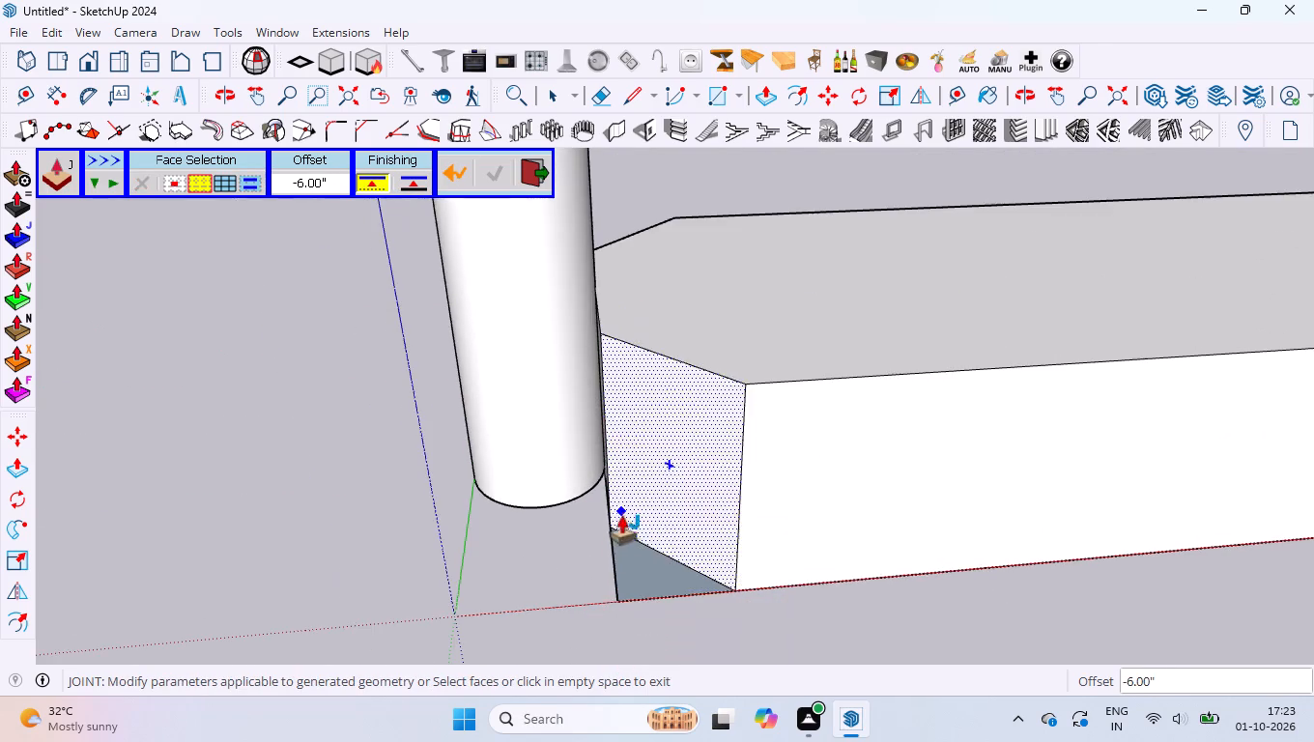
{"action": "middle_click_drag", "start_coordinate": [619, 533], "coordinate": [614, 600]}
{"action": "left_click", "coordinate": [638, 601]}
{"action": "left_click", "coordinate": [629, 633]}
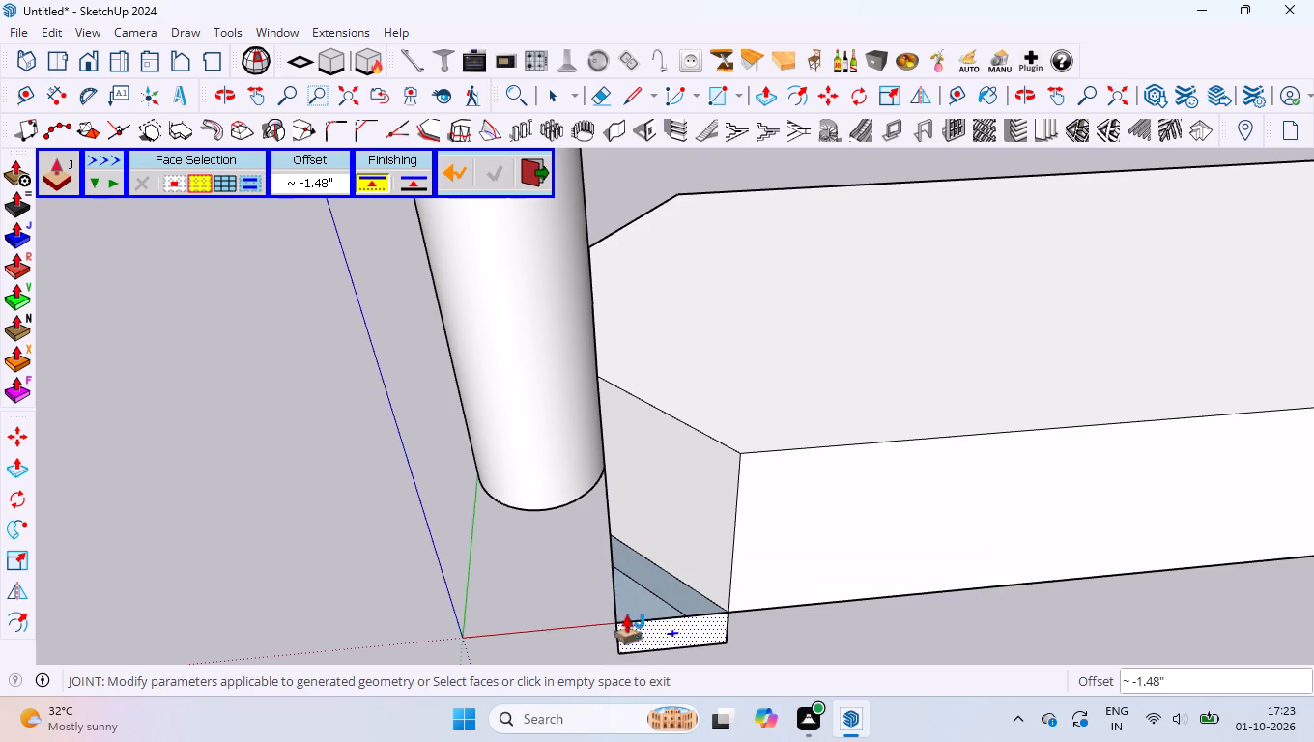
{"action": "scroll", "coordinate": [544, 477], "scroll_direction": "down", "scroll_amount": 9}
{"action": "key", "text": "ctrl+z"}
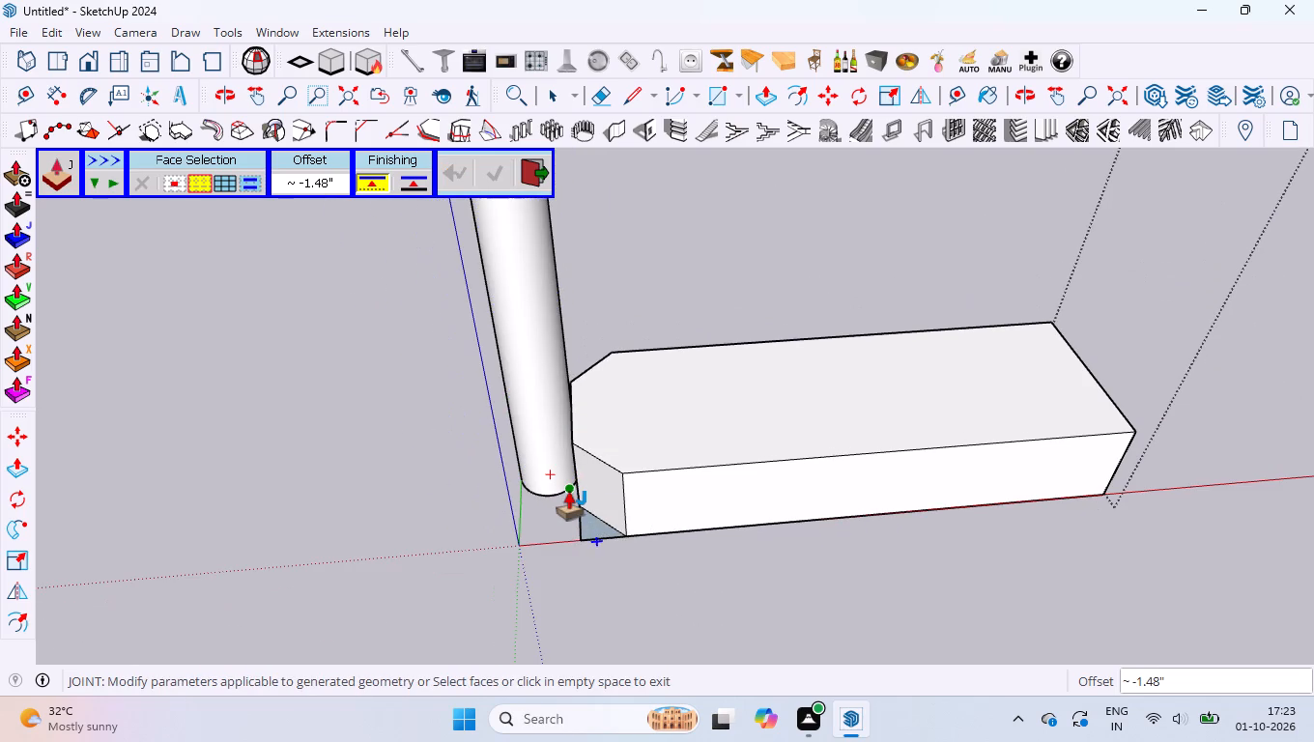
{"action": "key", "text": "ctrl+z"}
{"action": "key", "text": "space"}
Push/Pull the corner triangle nearest the red axis down 6.00" through the block's full height.
{"action": "scroll", "coordinate": [580, 475], "scroll_direction": "up", "scroll_amount": 3}
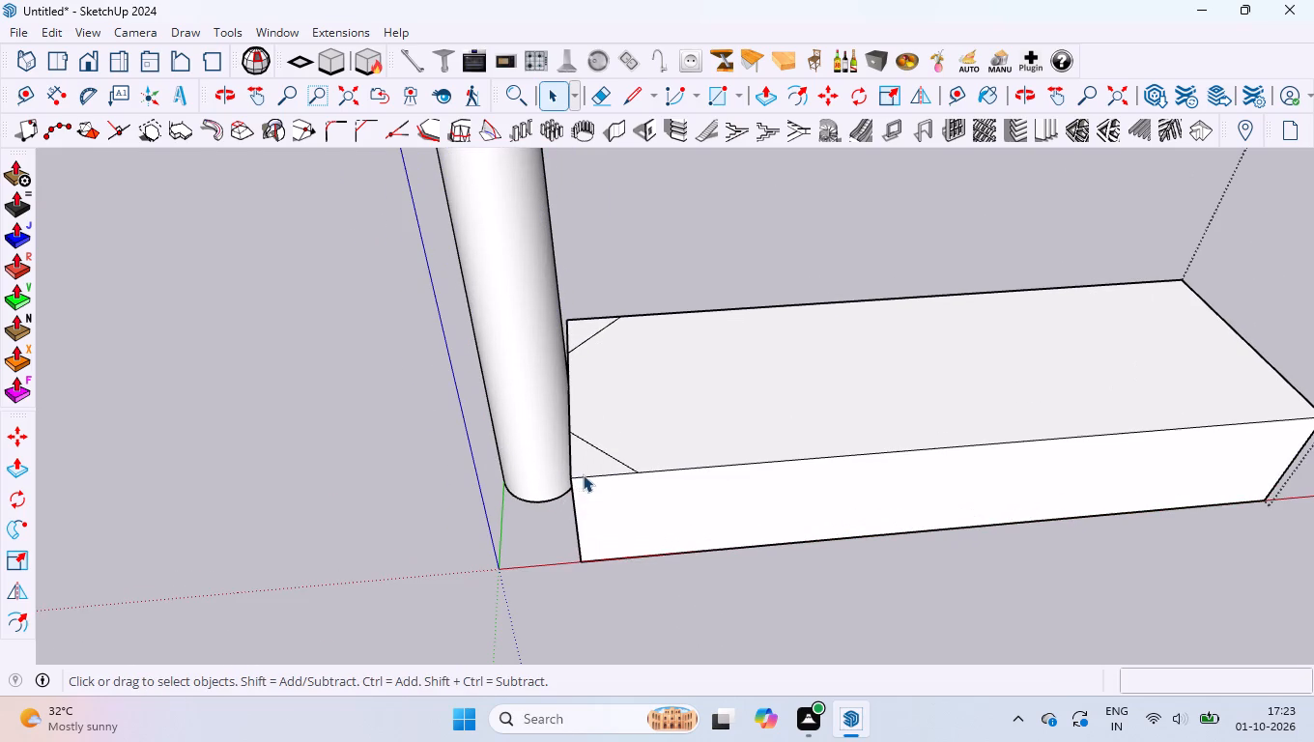
{"action": "left_click", "coordinate": [586, 463]}
{"action": "key", "text": "p"}
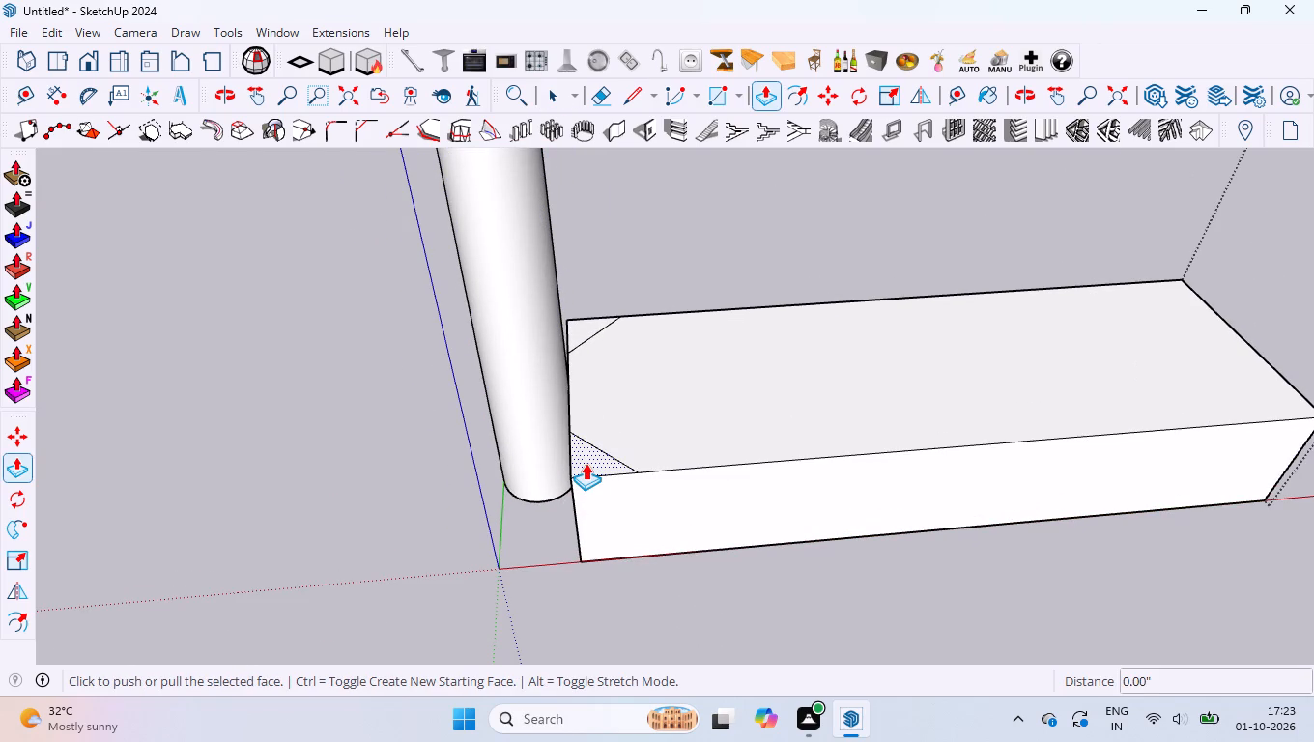
{"action": "left_click", "coordinate": [586, 455]}
{"action": "left_click", "coordinate": [526, 578]}
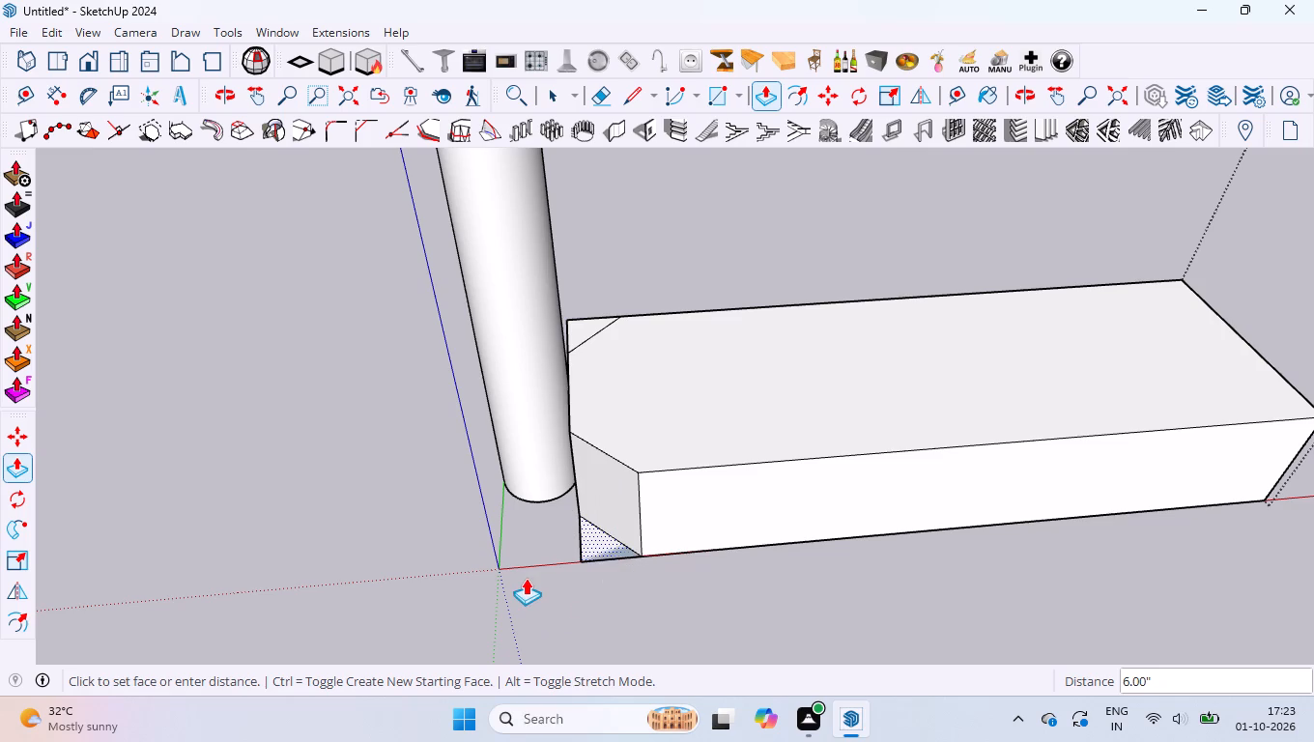
Push/Pull the opposite corner triangle beside the cylinder down 6.00" through the block's full height.
{"action": "scroll", "coordinate": [554, 534], "scroll_direction": "down", "scroll_amount": 3}
{"action": "middle_click_drag", "start_coordinate": [551, 545], "coordinate": [1313, 328]}
{"action": "scroll", "coordinate": [785, 142], "scroll_direction": "up", "scroll_amount": 1}
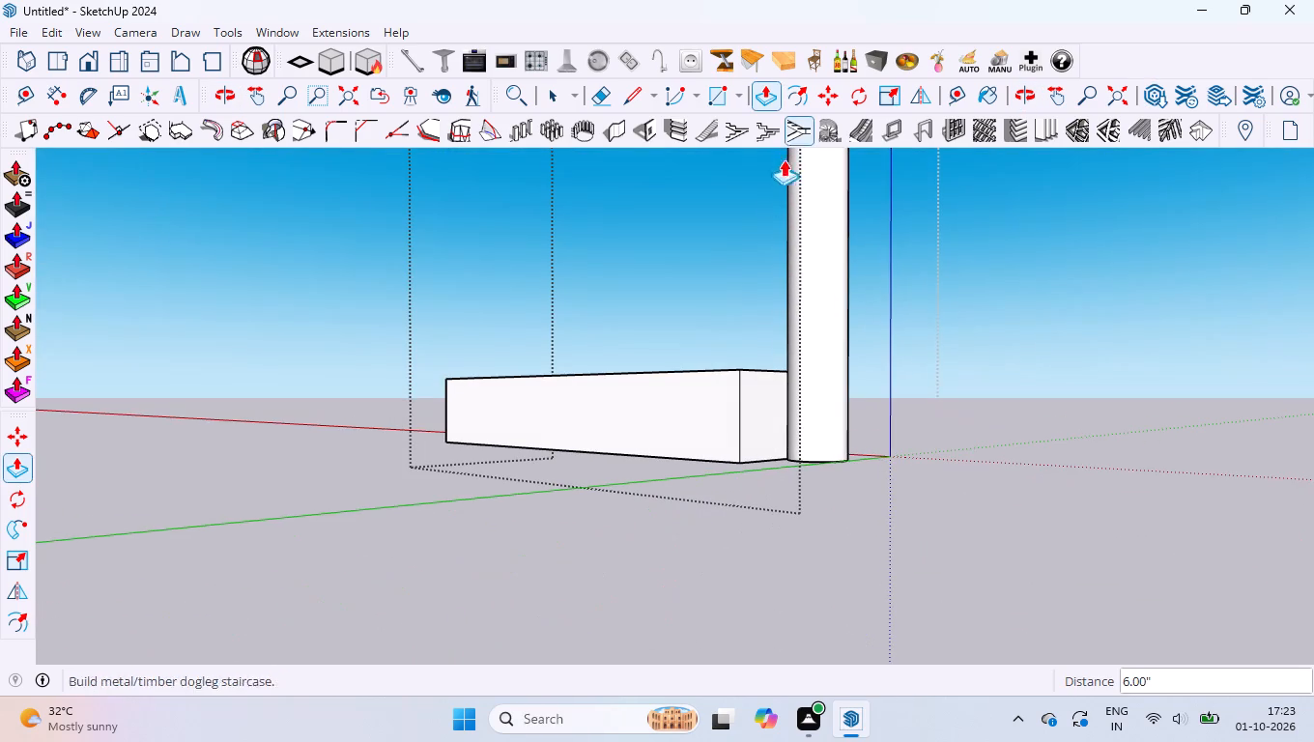
{"action": "middle_click_drag", "start_coordinate": [762, 212], "coordinate": [799, 444]}
{"action": "scroll", "coordinate": [780, 486], "scroll_direction": "up", "scroll_amount": 4}
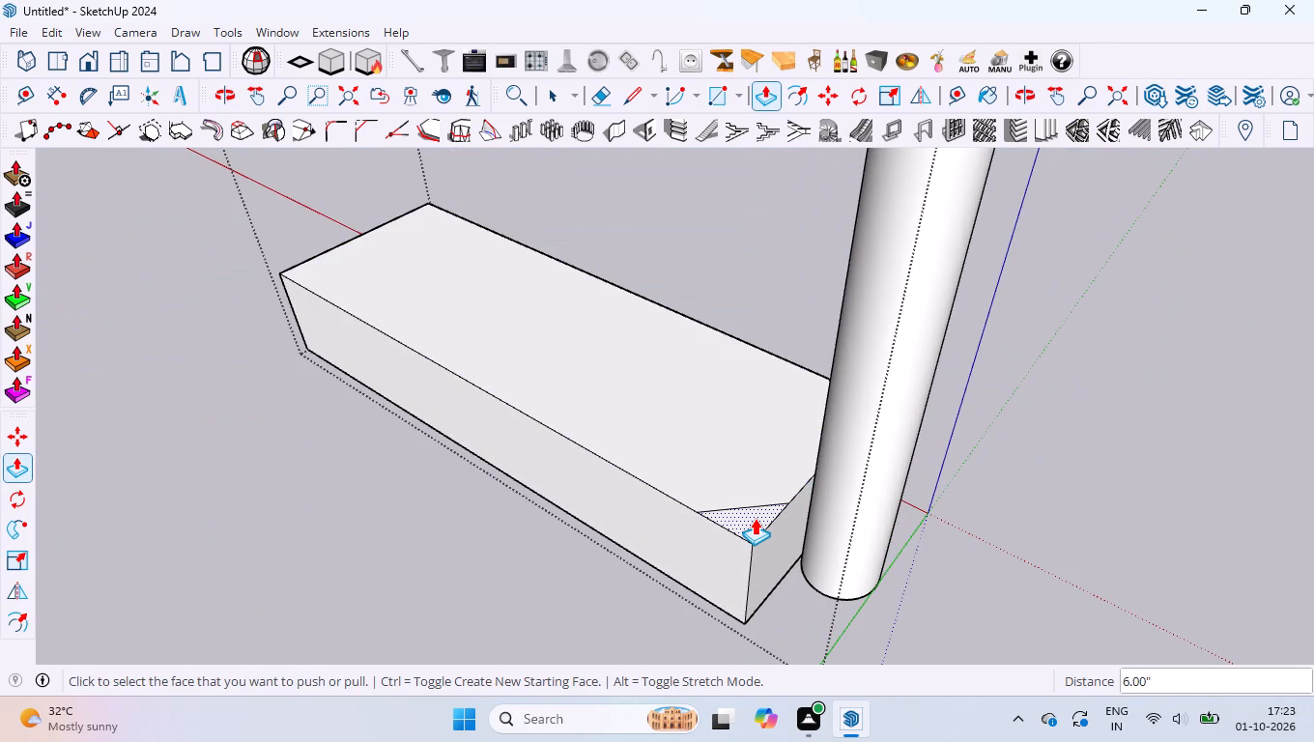
{"action": "left_click", "coordinate": [755, 518]}
{"action": "left_click", "coordinate": [733, 625]}
{"action": "scroll", "coordinate": [717, 549], "scroll_direction": "down", "scroll_amount": 3}
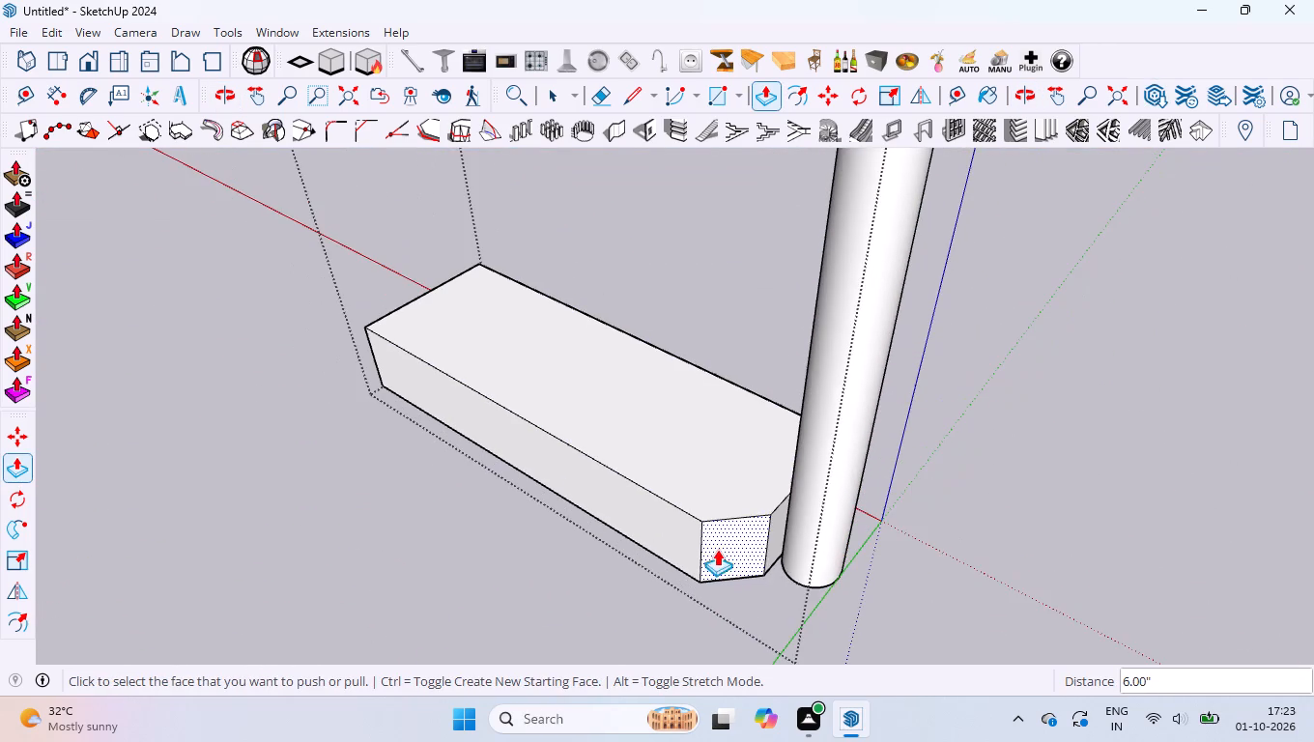
{"action": "middle_click_drag", "start_coordinate": [790, 545], "coordinate": [170, 568]}
{"action": "scroll", "coordinate": [577, 438], "scroll_direction": "up", "scroll_amount": 3}
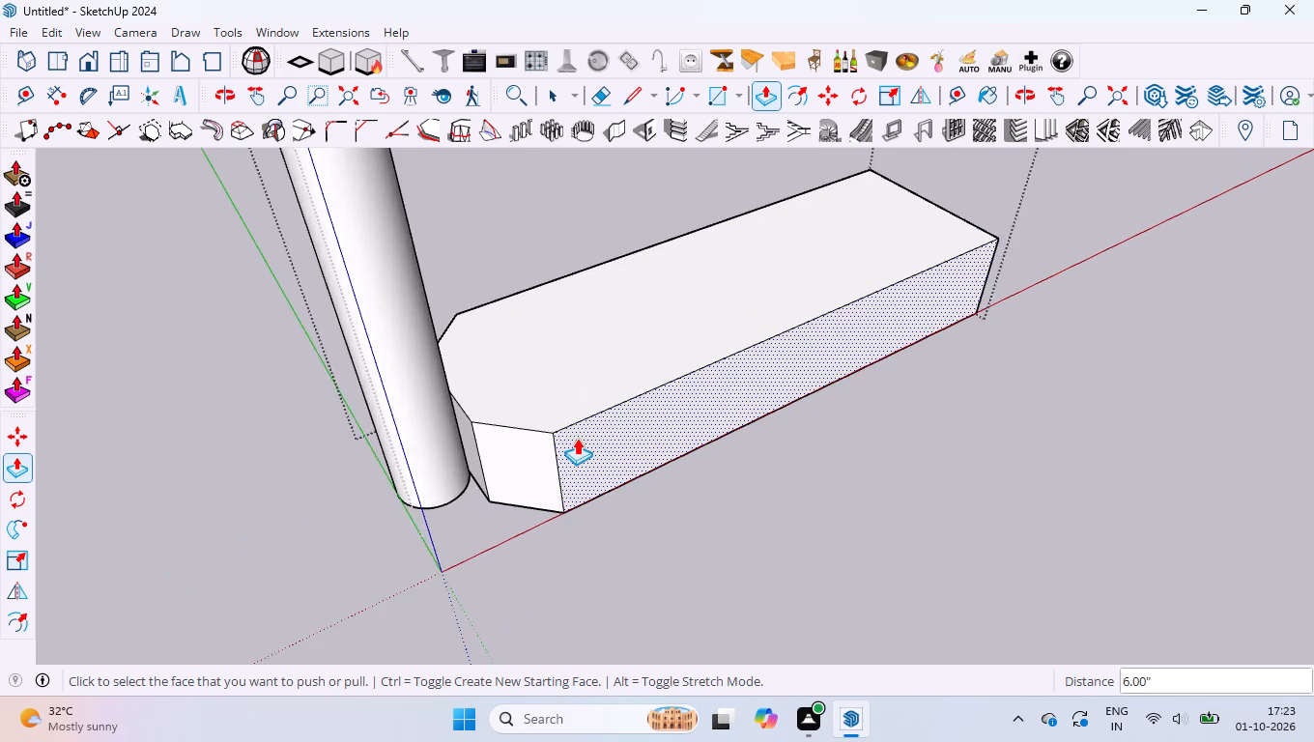
{"action": "middle_click_drag", "start_coordinate": [577, 438], "coordinate": [506, 551]}
{"action": "key", "text": "space"}
Leave group editing, select the cylinder-and-block group and start a 15-entity Polar Array with angle 360 and total axis distance 5'.
{"action": "scroll", "coordinate": [503, 554], "scroll_direction": "down", "scroll_amount": 8}
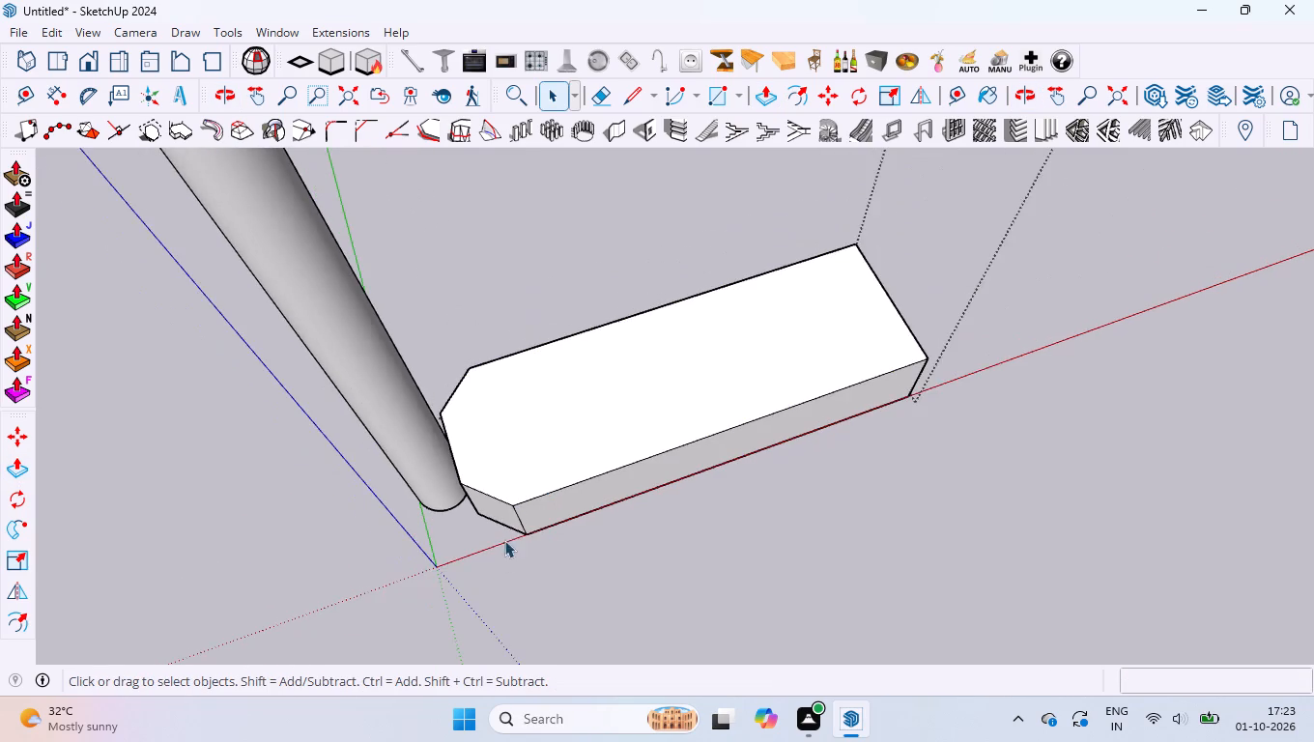
{"action": "scroll", "coordinate": [528, 496], "scroll_direction": "down", "scroll_amount": 15}
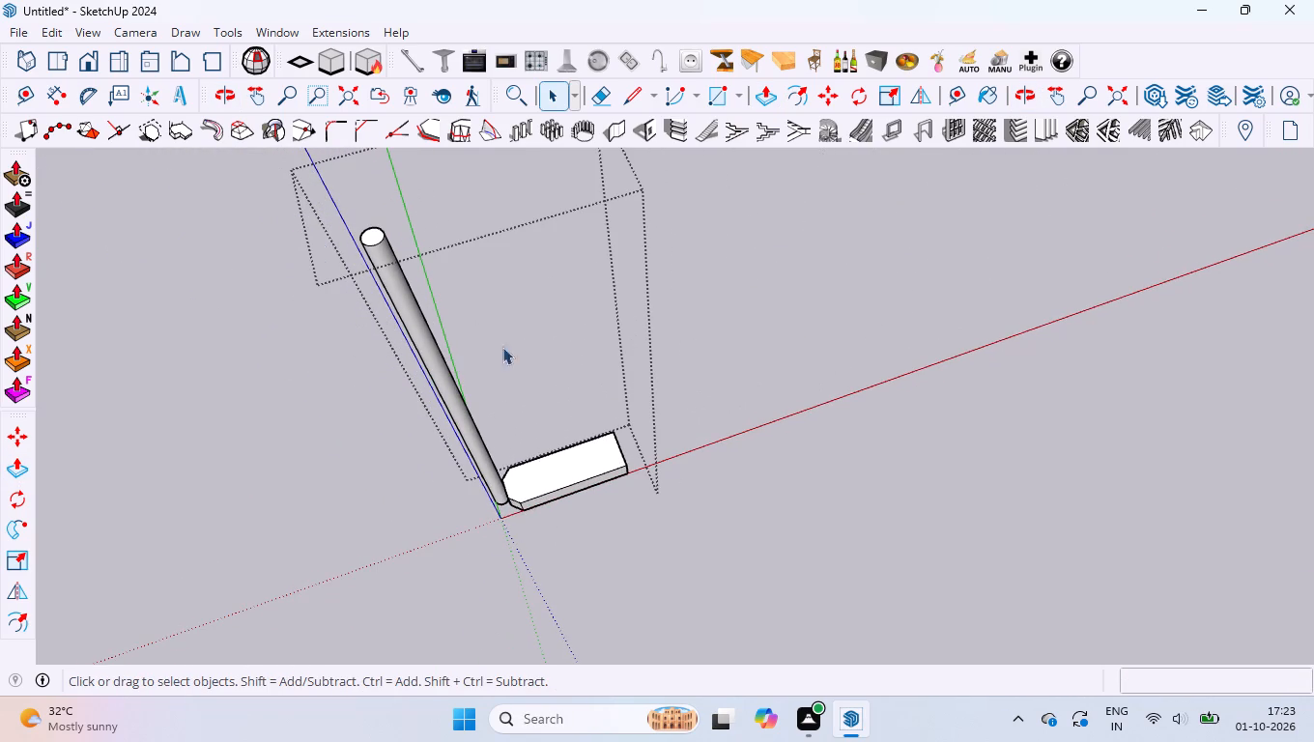
{"action": "left_click", "coordinate": [1100, 439]}
{"action": "left_click_drag", "start_coordinate": [651, 516], "coordinate": [354, 384]}
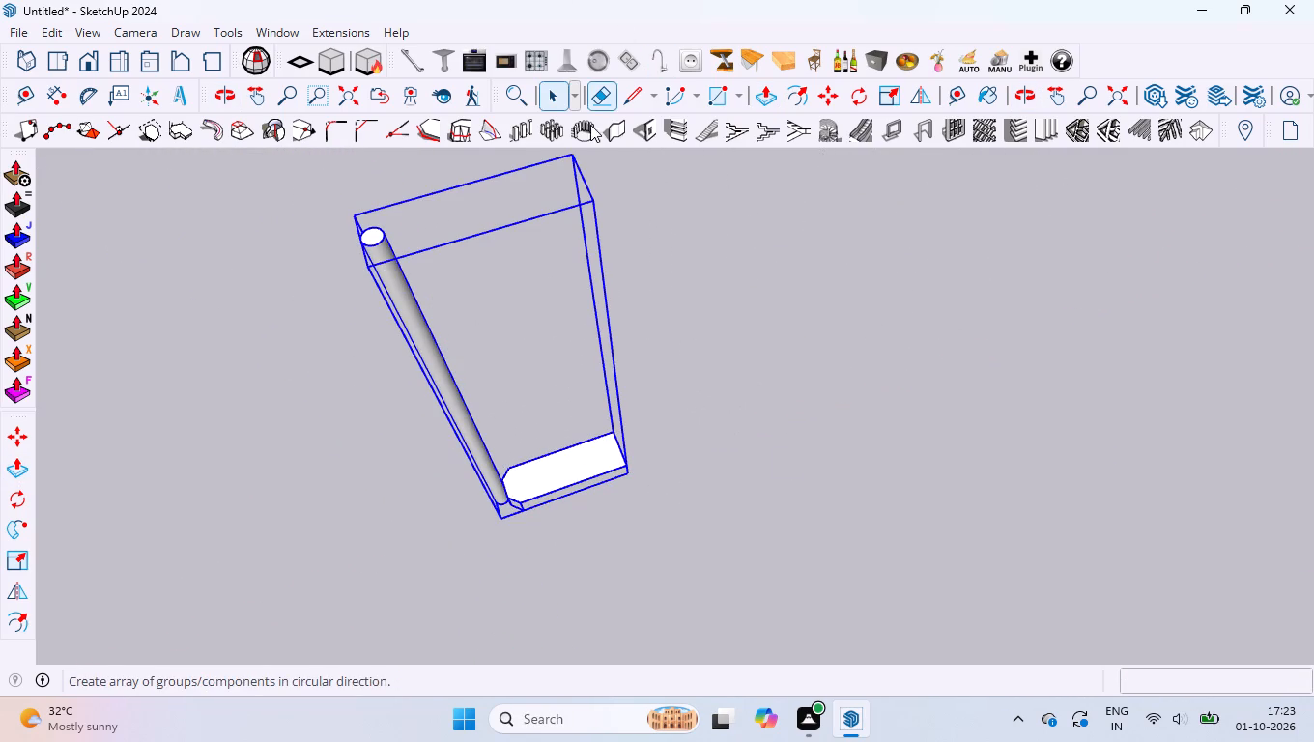
{"action": "left_click", "coordinate": [585, 133]}
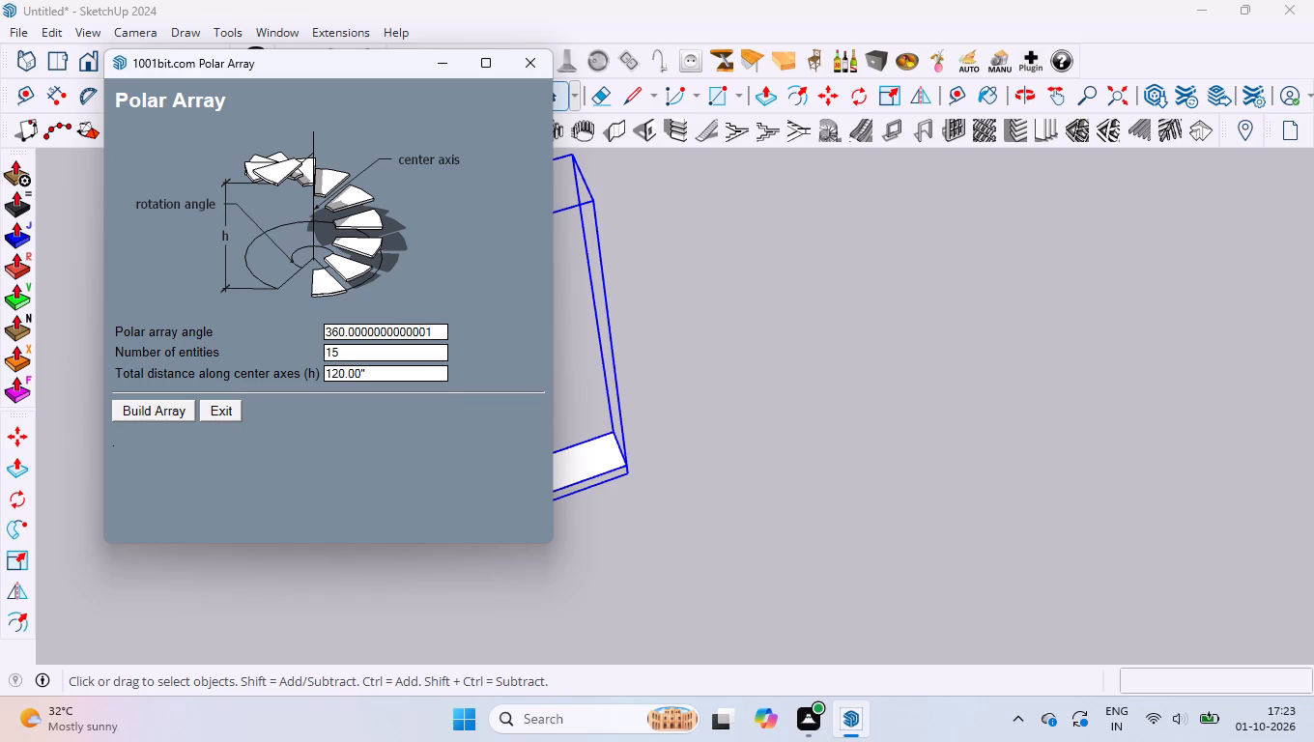
{"action": "left_click", "coordinate": [434, 328]}
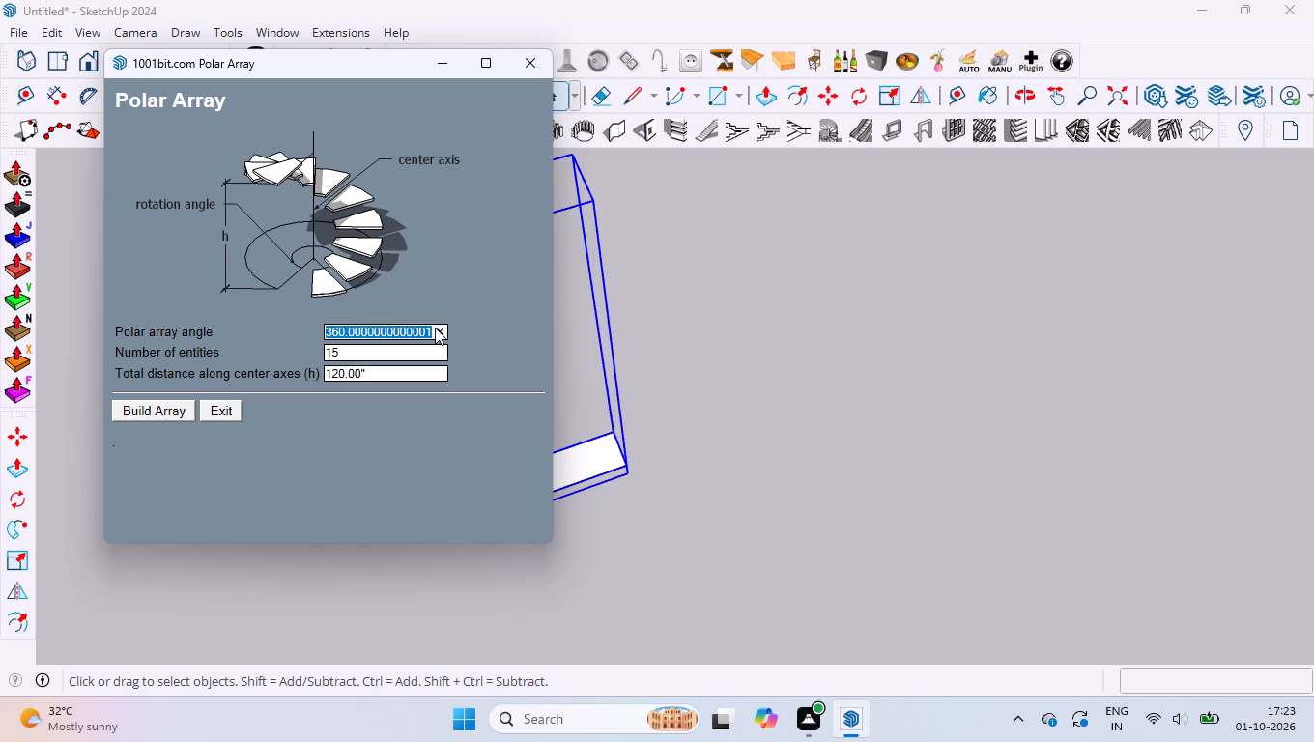
{"action": "type", "text": "360"}
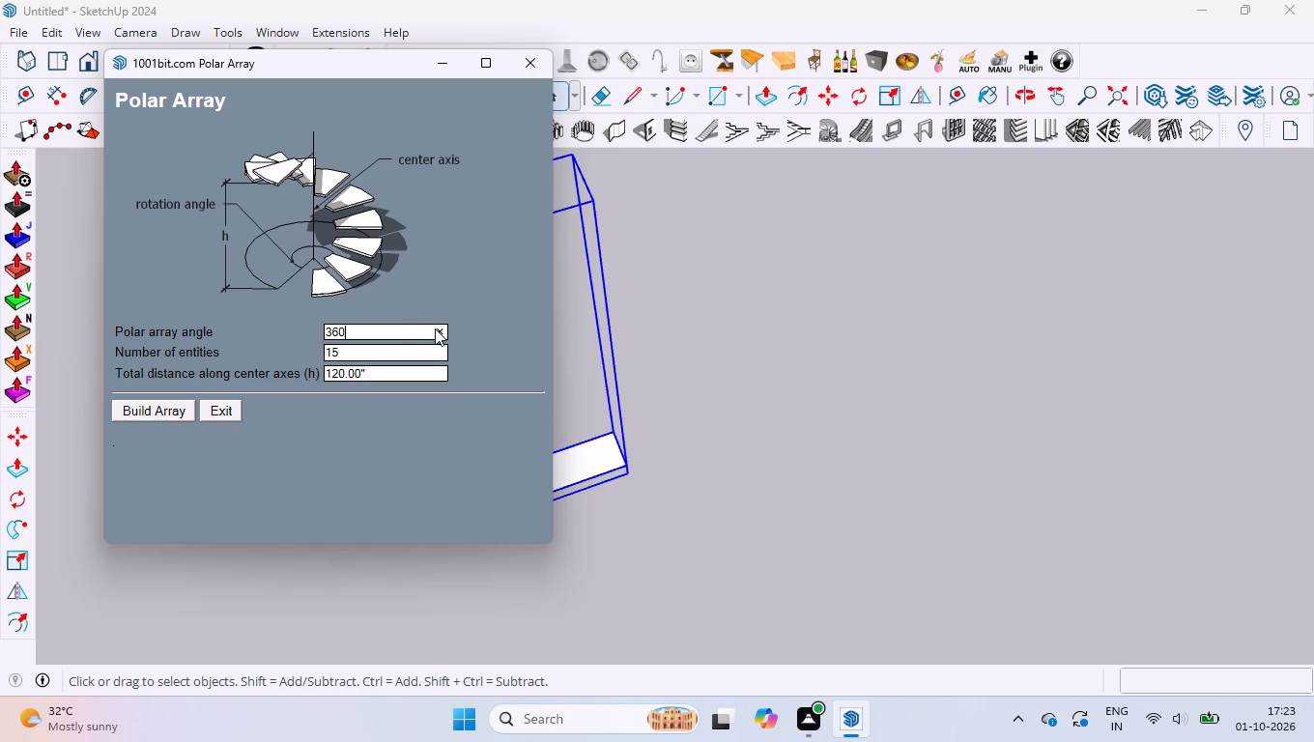
{"action": "left_click", "coordinate": [377, 370]}
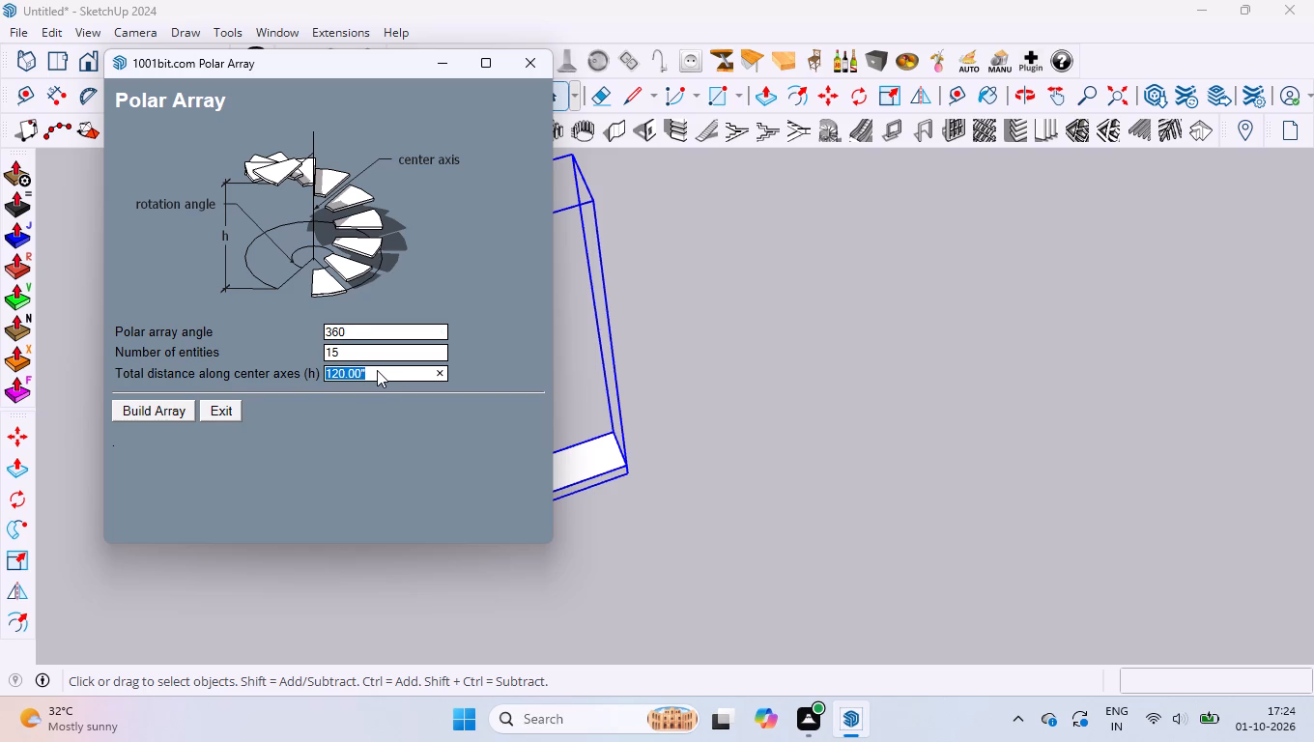
{"action": "type", "text": "5'"}
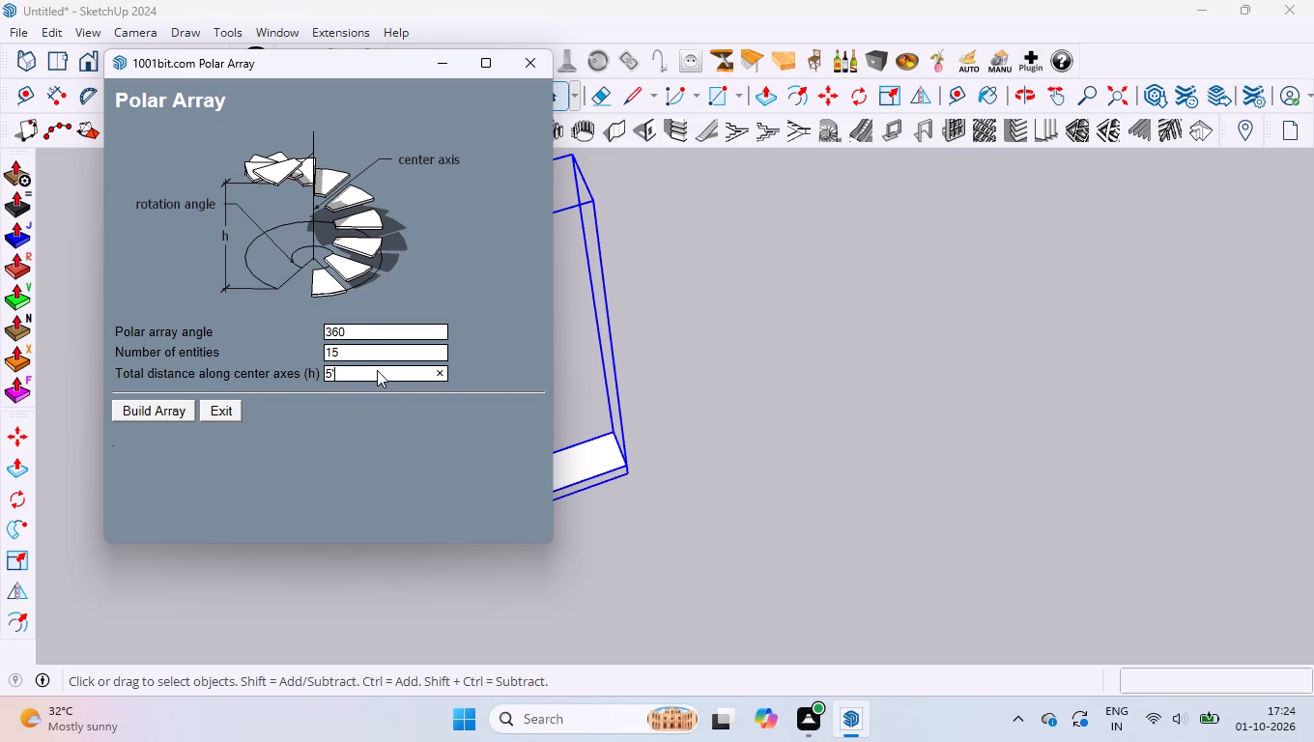
{"action": "left_click", "coordinate": [181, 410]}
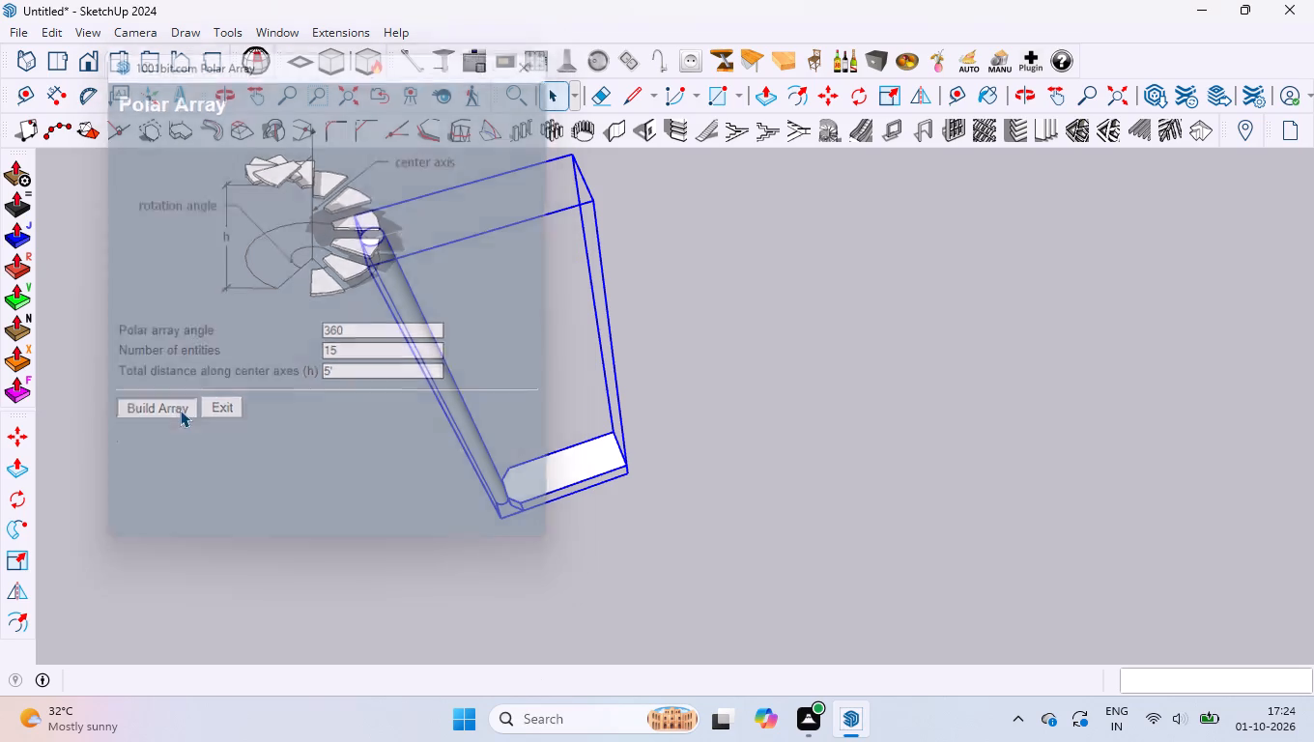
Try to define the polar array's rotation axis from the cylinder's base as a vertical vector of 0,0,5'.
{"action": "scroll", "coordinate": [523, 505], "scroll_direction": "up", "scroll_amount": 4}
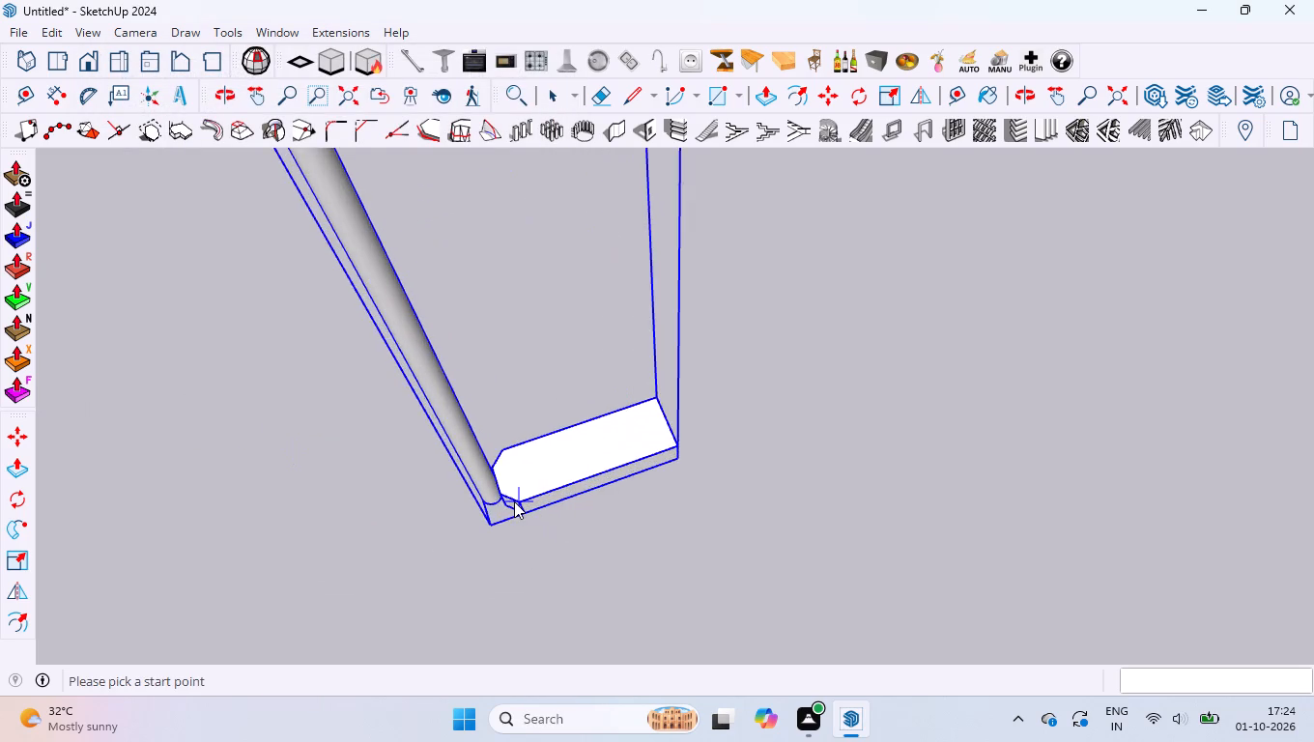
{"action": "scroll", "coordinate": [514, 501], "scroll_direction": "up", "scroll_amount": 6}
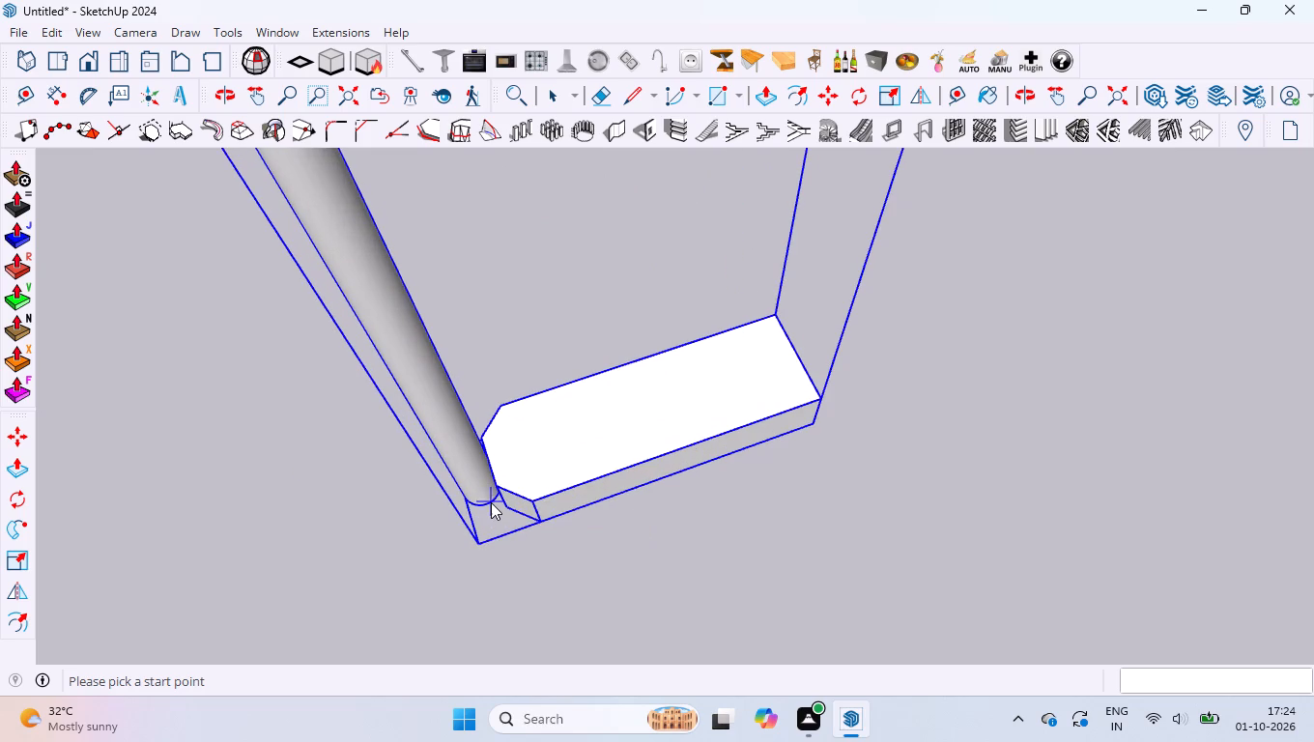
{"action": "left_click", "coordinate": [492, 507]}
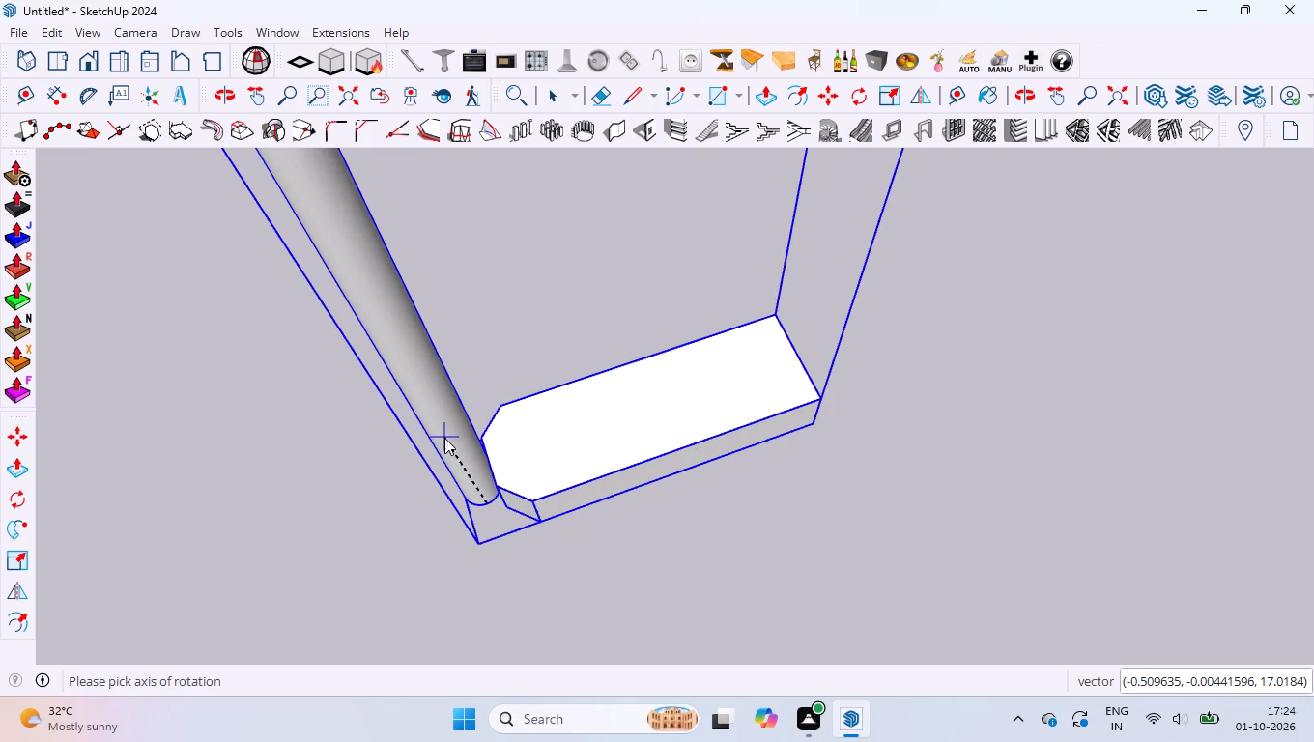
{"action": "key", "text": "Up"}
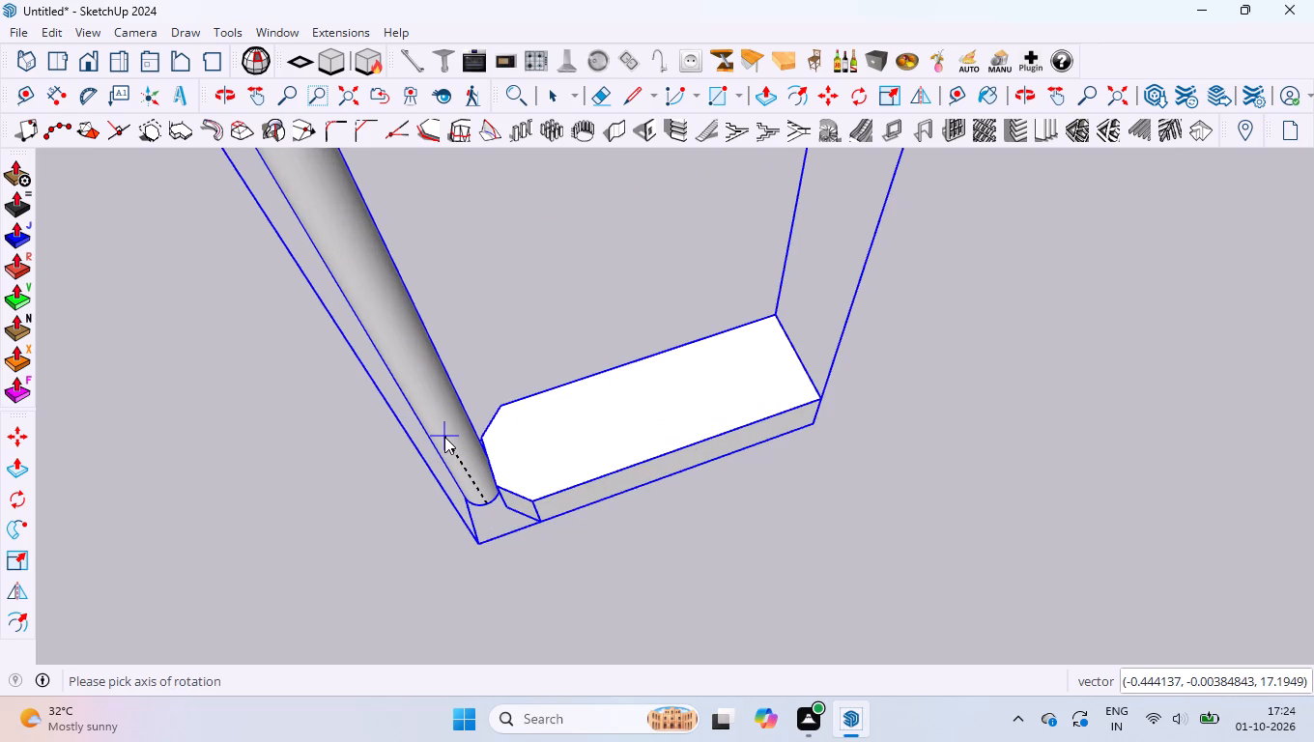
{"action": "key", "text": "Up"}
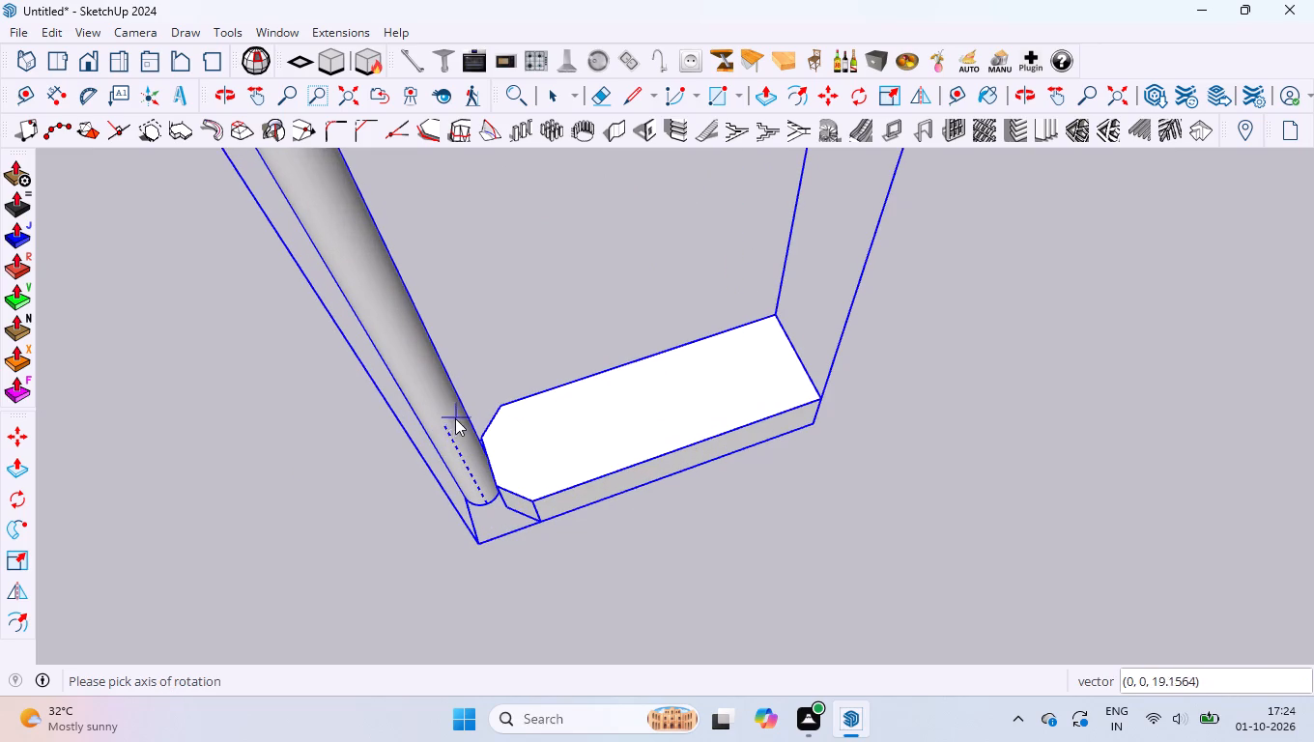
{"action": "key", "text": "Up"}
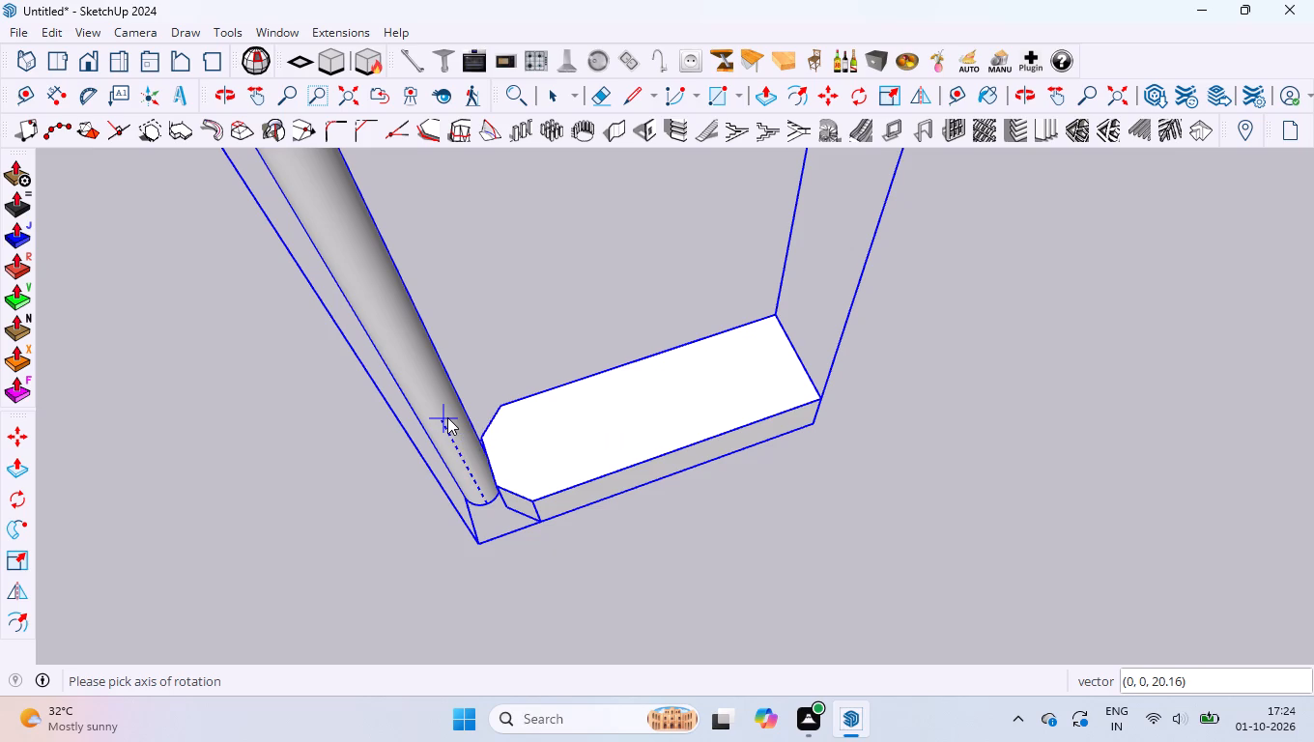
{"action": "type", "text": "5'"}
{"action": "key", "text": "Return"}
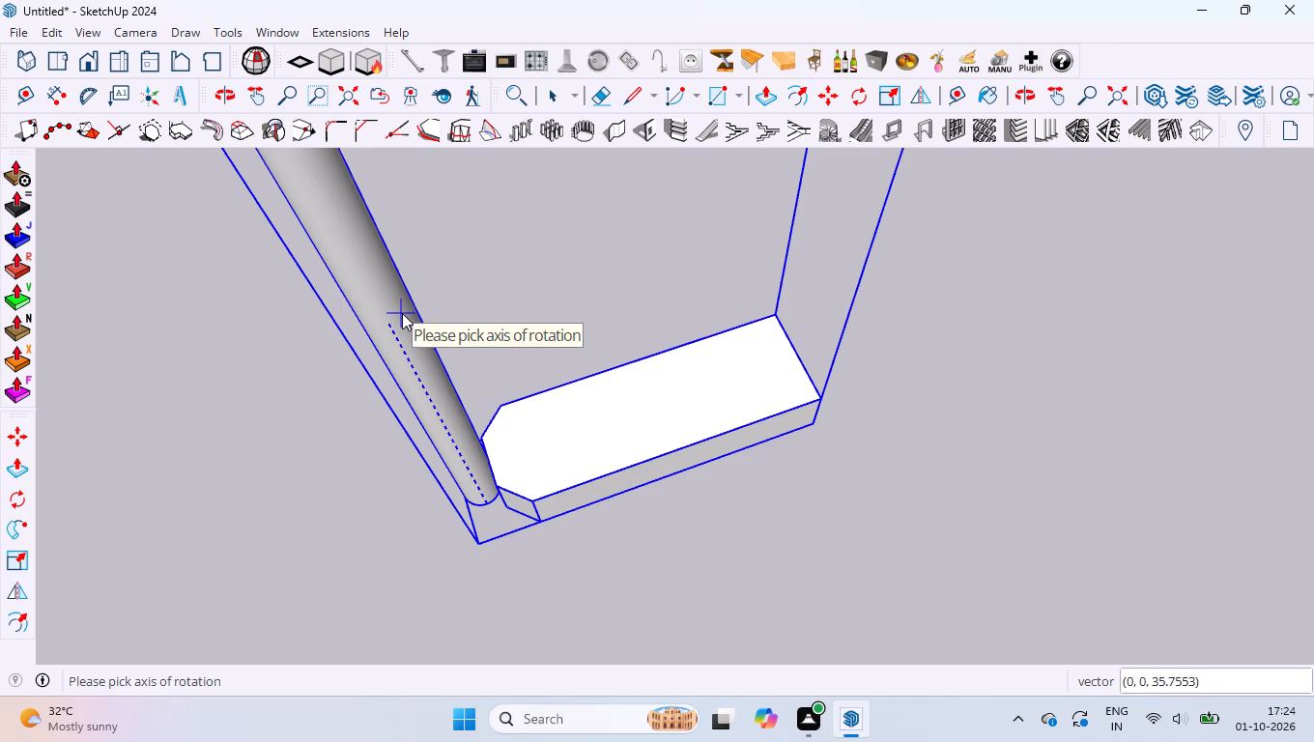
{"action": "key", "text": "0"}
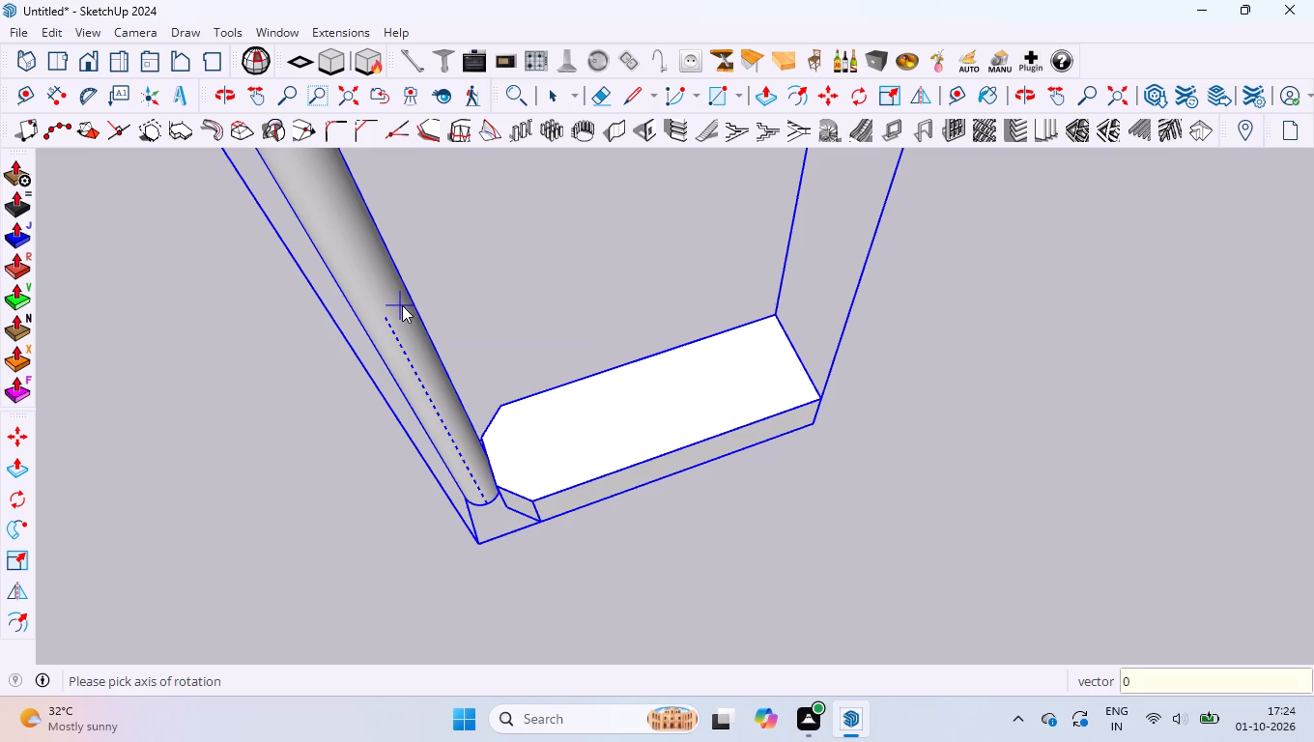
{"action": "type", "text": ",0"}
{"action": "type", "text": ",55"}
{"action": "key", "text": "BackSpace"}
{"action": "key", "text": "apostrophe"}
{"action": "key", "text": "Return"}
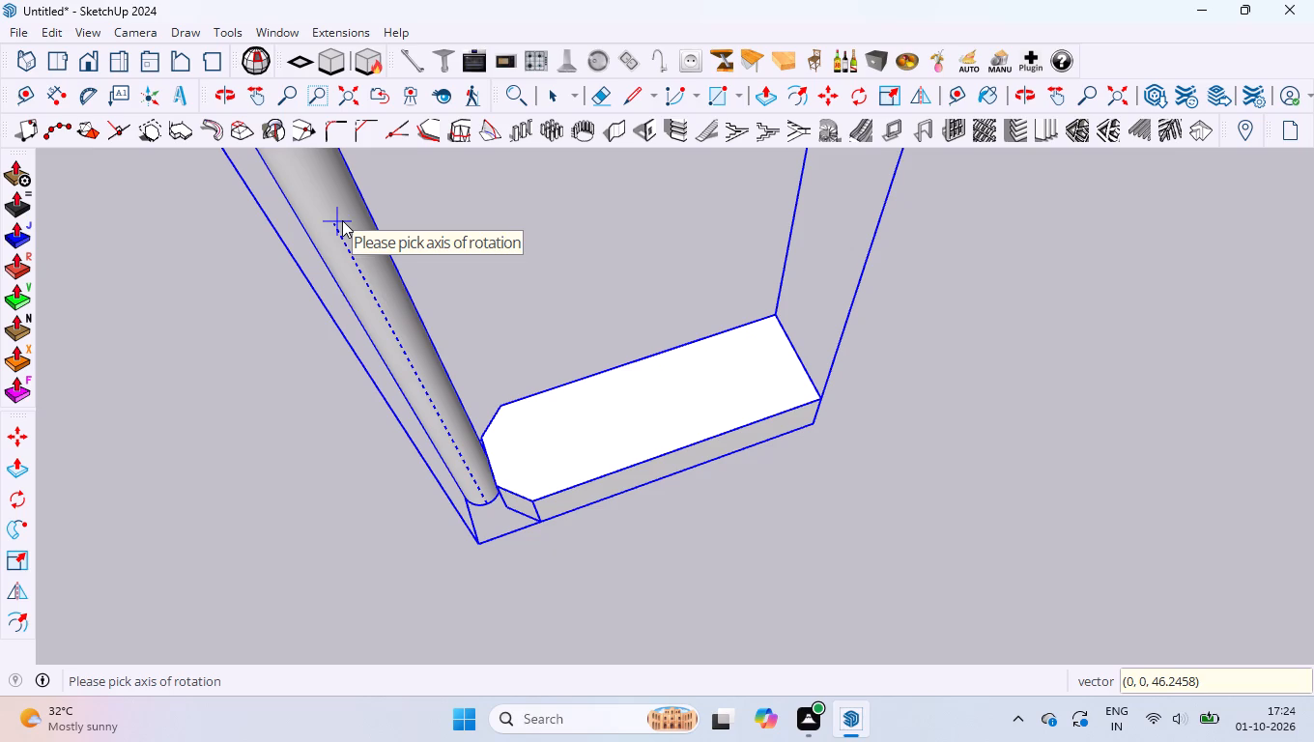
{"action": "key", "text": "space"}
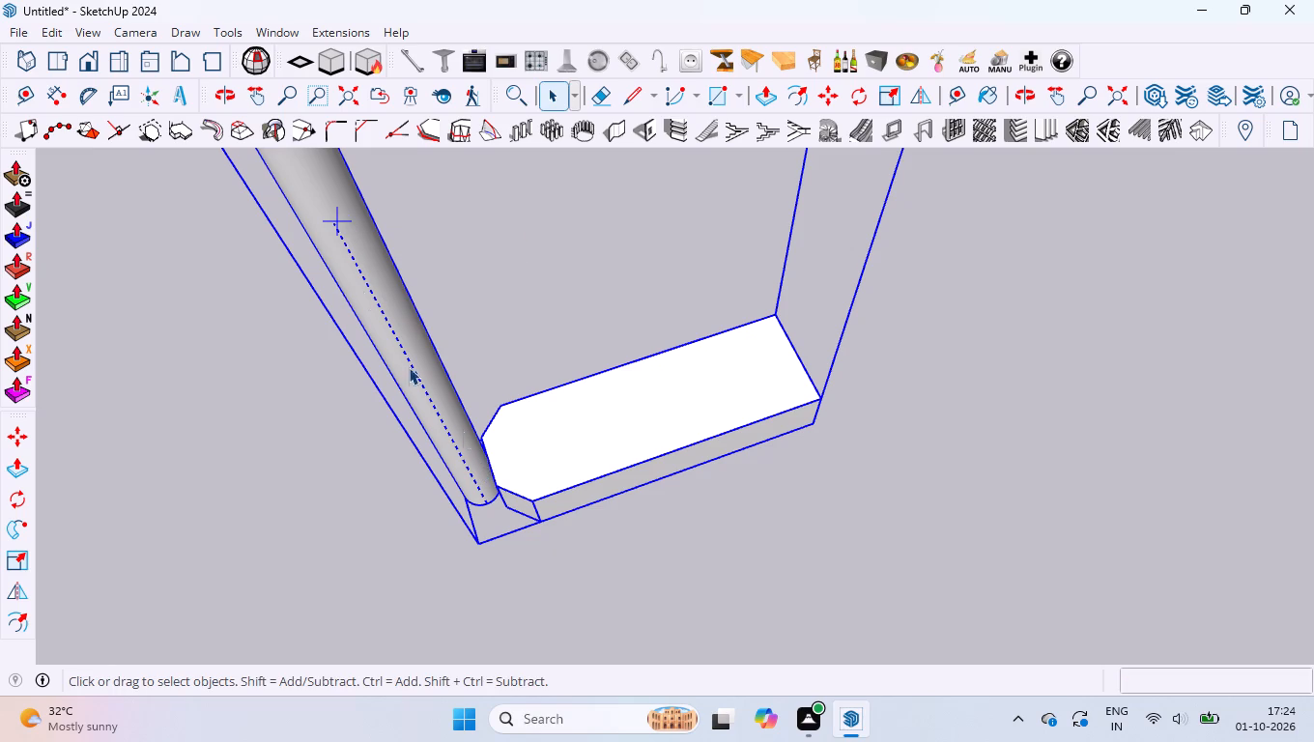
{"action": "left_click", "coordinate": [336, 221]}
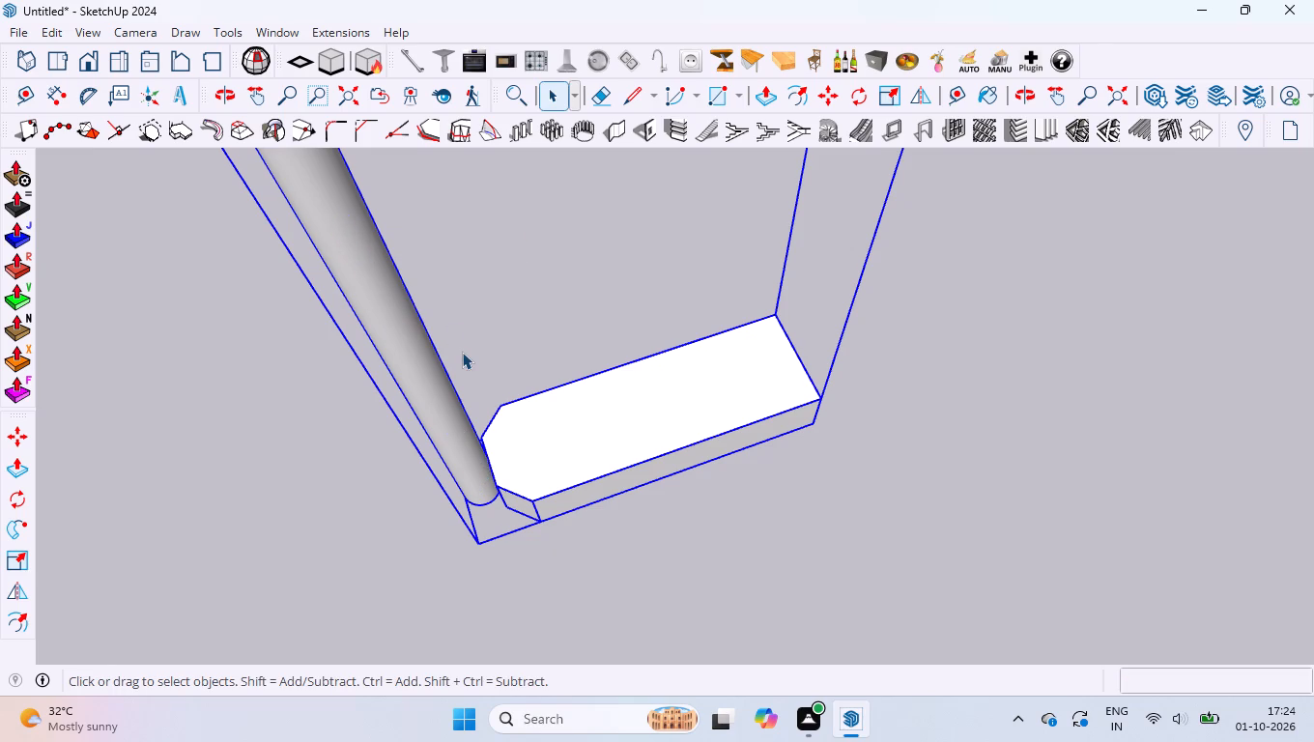
Draw a 5' vertical line along the blue axis from the cylinder's bottom edge.
{"action": "scroll", "coordinate": [463, 352], "scroll_direction": "down", "scroll_amount": 4}
{"action": "scroll", "coordinate": [450, 523], "scroll_direction": "down", "scroll_amount": 3}
{"action": "left_click", "coordinate": [450, 540]}
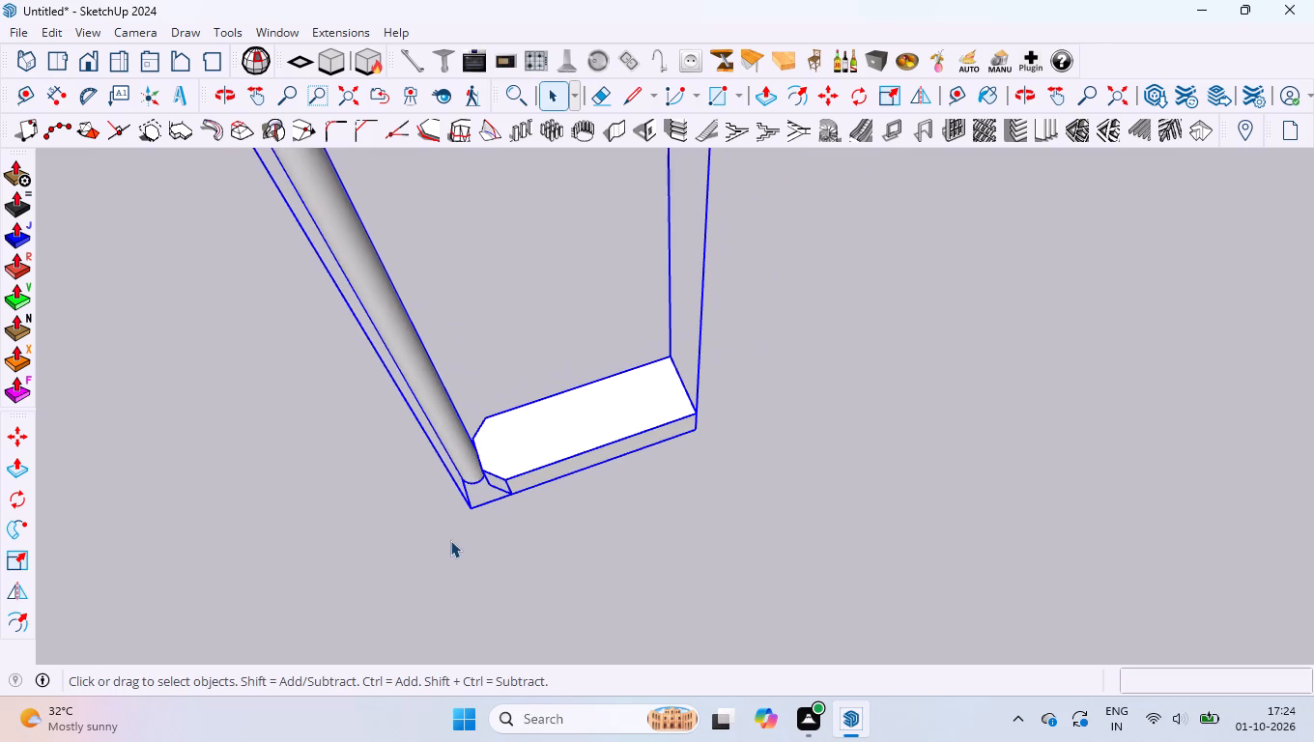
{"action": "scroll", "coordinate": [448, 432], "scroll_direction": "up", "scroll_amount": 6}
{"action": "key", "text": "l"}
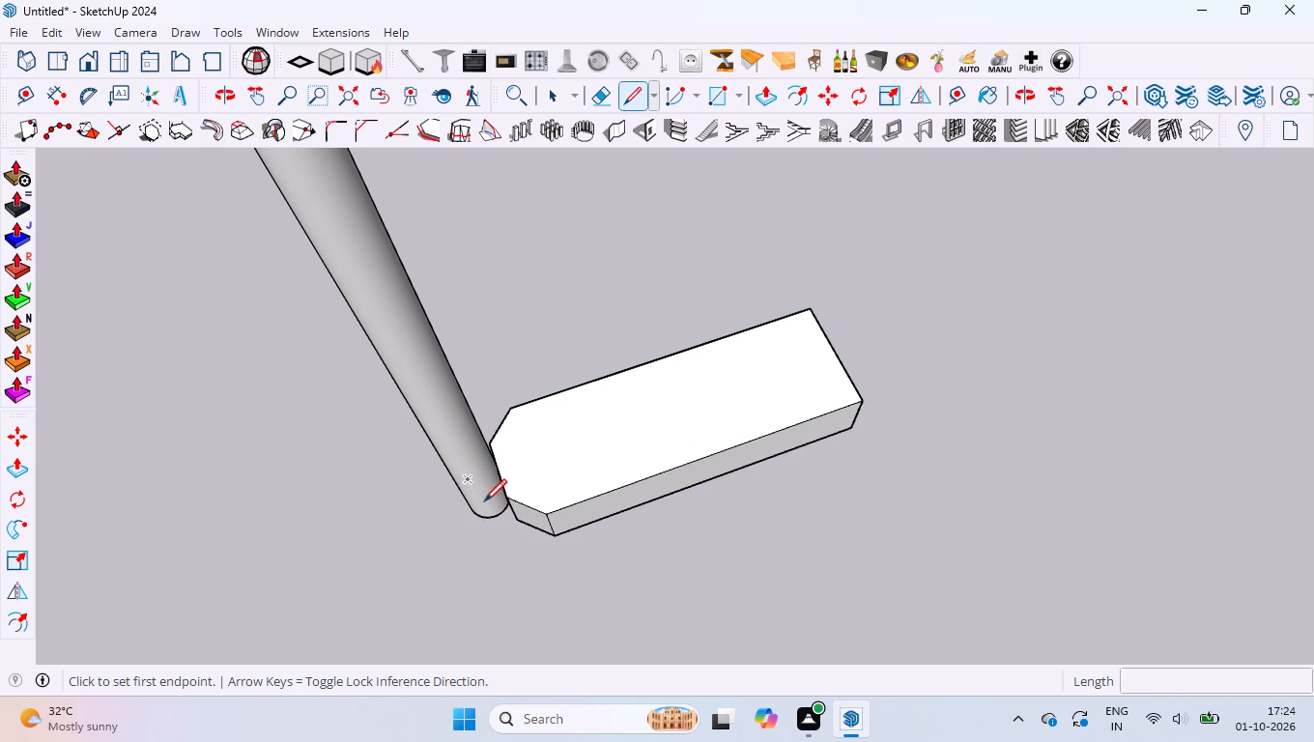
{"action": "left_click", "coordinate": [500, 523]}
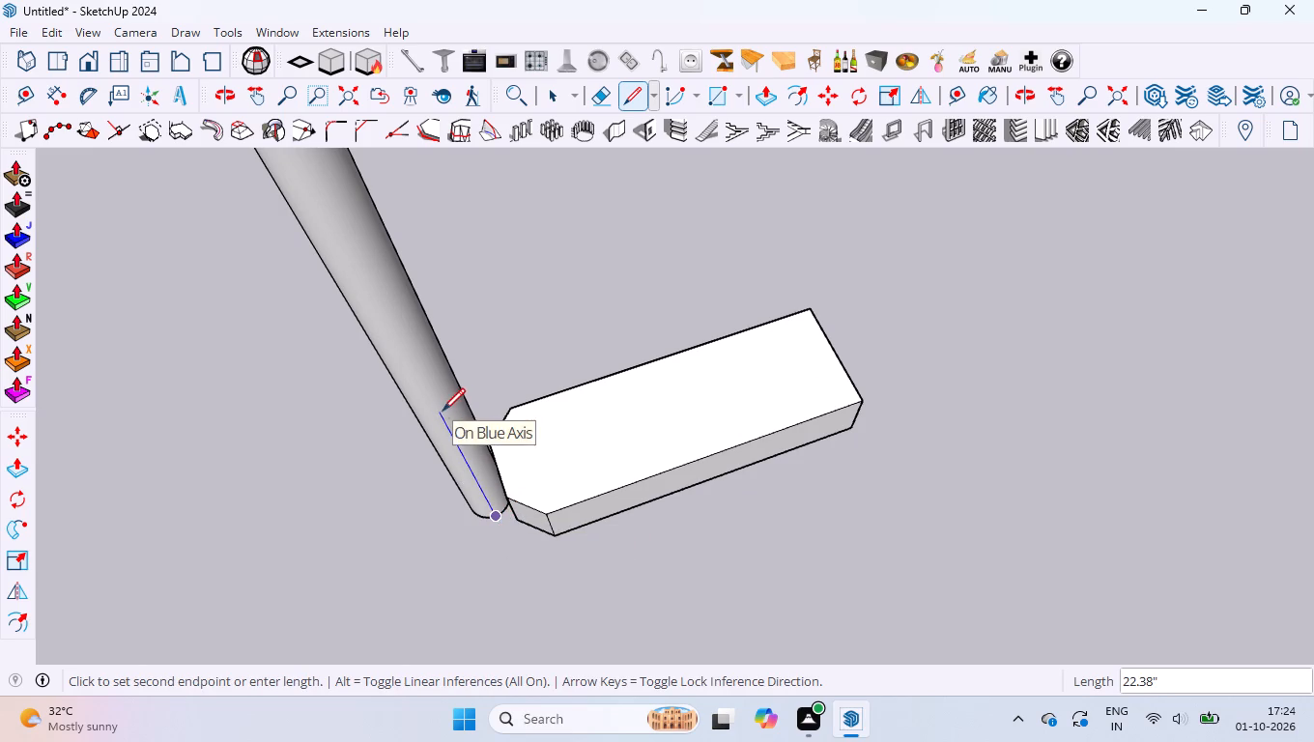
{"action": "key", "text": "Up"}
{"action": "type", "text": "5'"}
{"action": "key", "text": "Return"}
{"action": "key", "text": "space"}
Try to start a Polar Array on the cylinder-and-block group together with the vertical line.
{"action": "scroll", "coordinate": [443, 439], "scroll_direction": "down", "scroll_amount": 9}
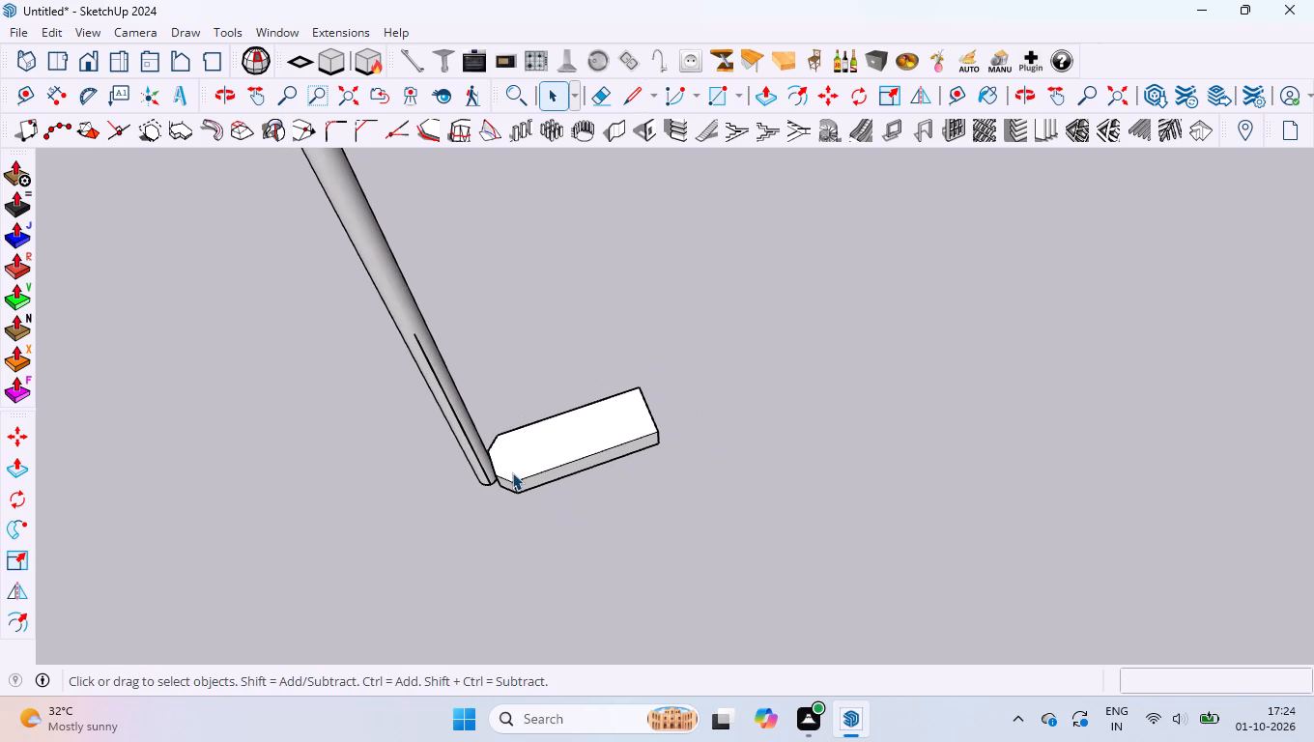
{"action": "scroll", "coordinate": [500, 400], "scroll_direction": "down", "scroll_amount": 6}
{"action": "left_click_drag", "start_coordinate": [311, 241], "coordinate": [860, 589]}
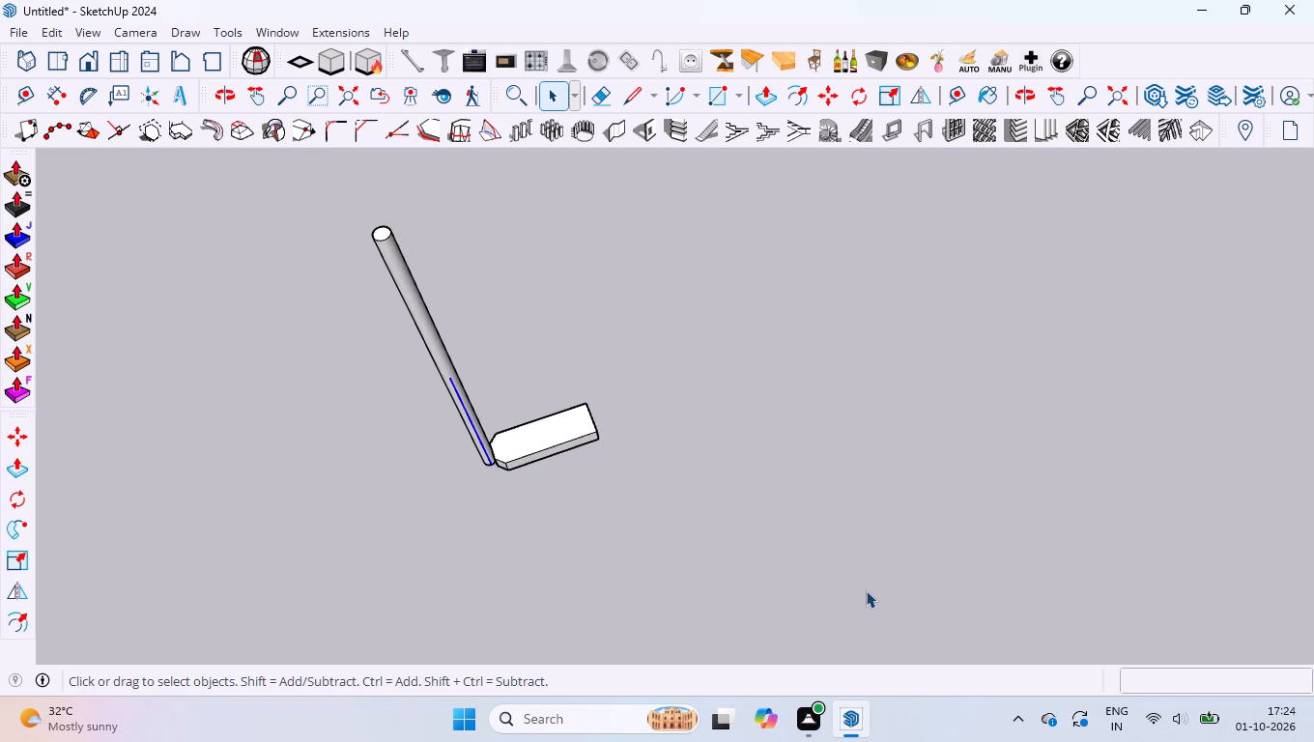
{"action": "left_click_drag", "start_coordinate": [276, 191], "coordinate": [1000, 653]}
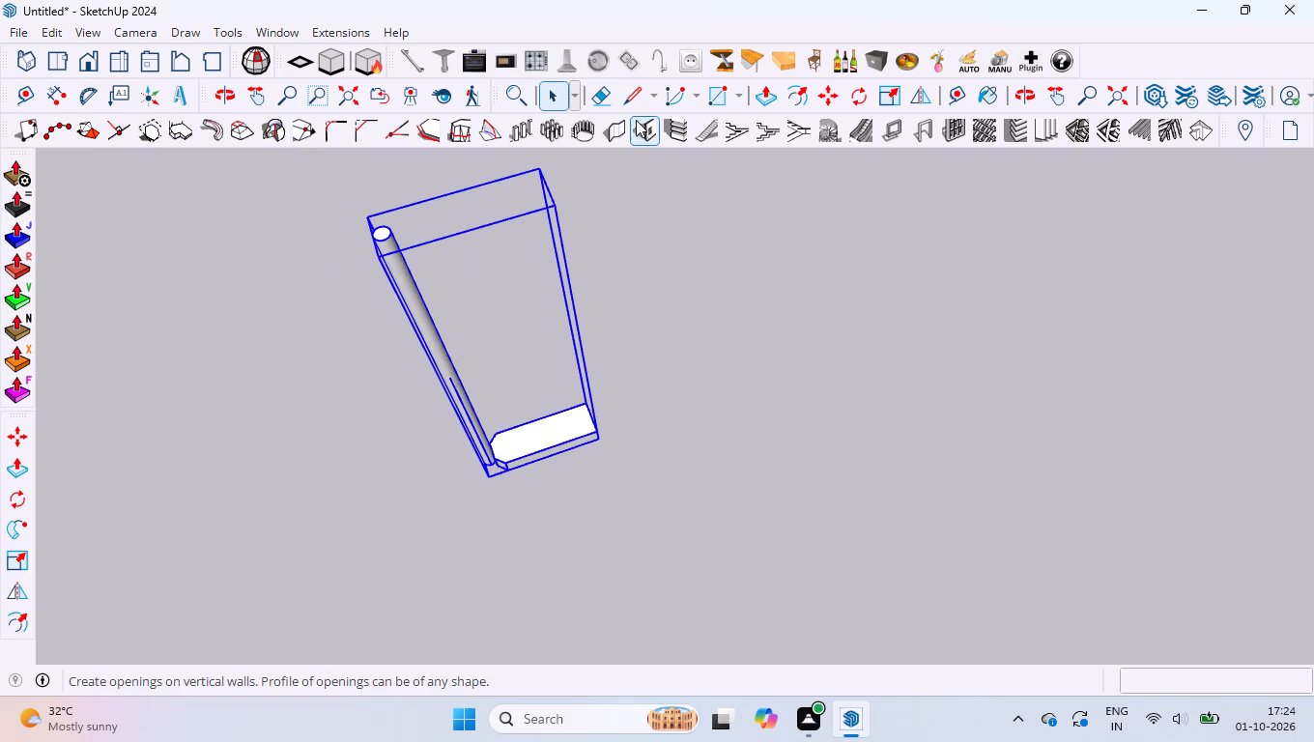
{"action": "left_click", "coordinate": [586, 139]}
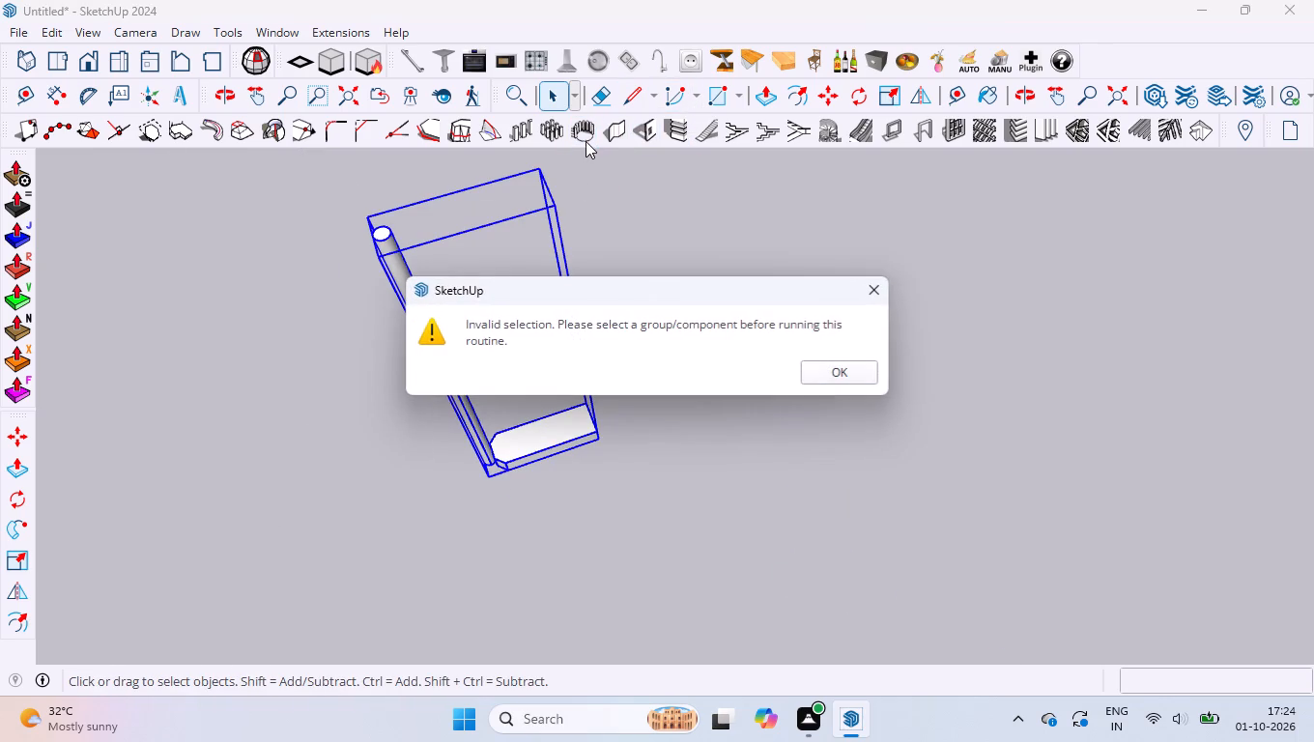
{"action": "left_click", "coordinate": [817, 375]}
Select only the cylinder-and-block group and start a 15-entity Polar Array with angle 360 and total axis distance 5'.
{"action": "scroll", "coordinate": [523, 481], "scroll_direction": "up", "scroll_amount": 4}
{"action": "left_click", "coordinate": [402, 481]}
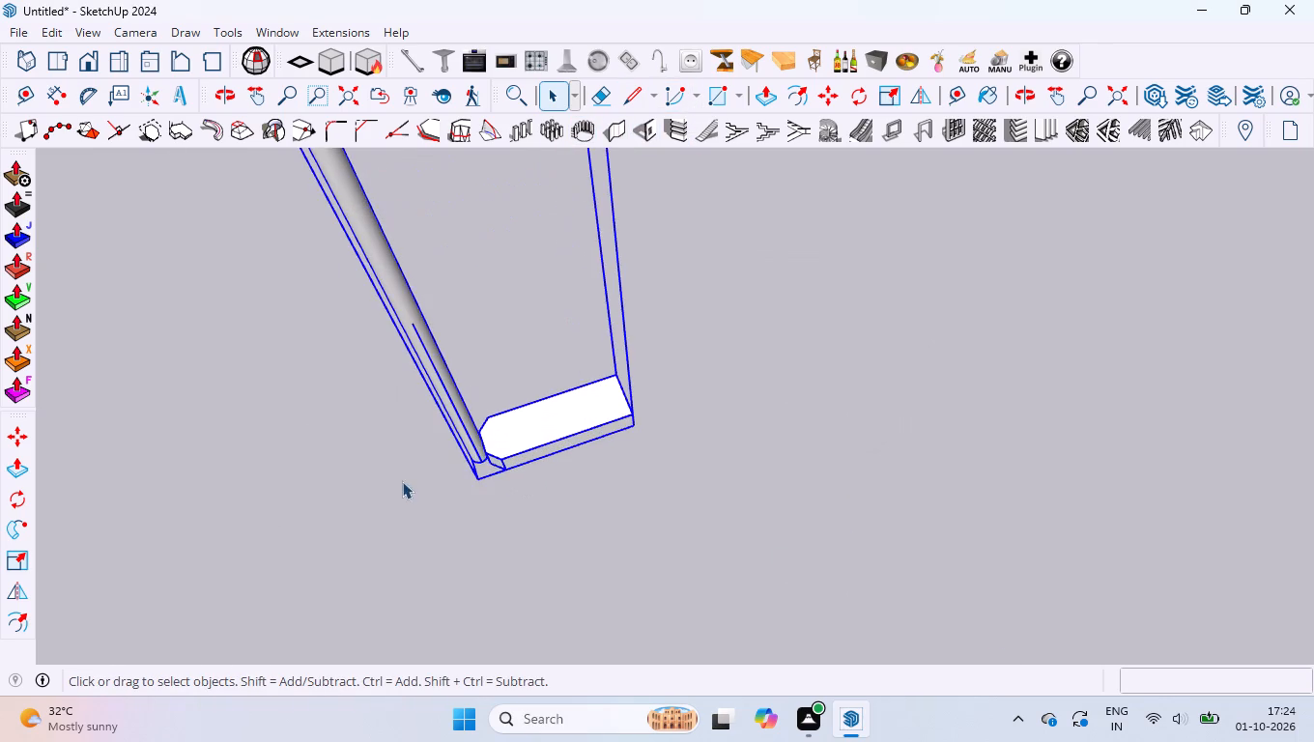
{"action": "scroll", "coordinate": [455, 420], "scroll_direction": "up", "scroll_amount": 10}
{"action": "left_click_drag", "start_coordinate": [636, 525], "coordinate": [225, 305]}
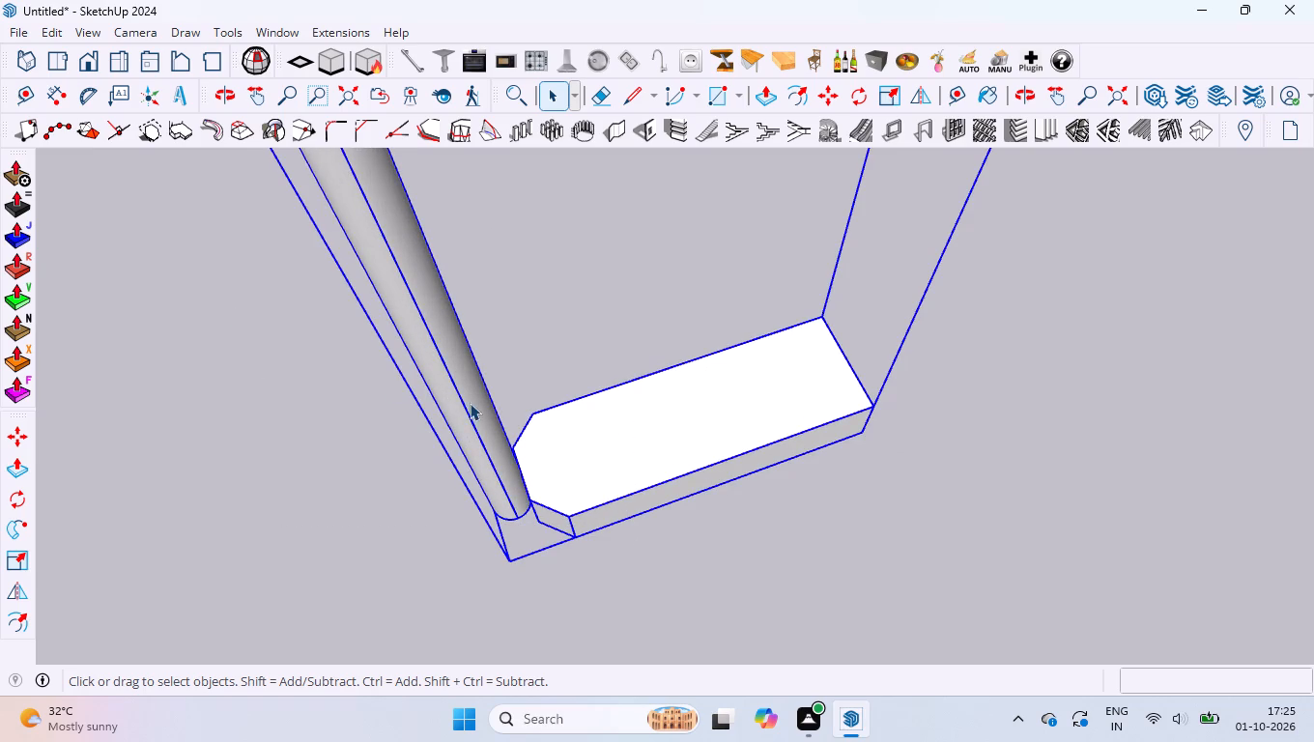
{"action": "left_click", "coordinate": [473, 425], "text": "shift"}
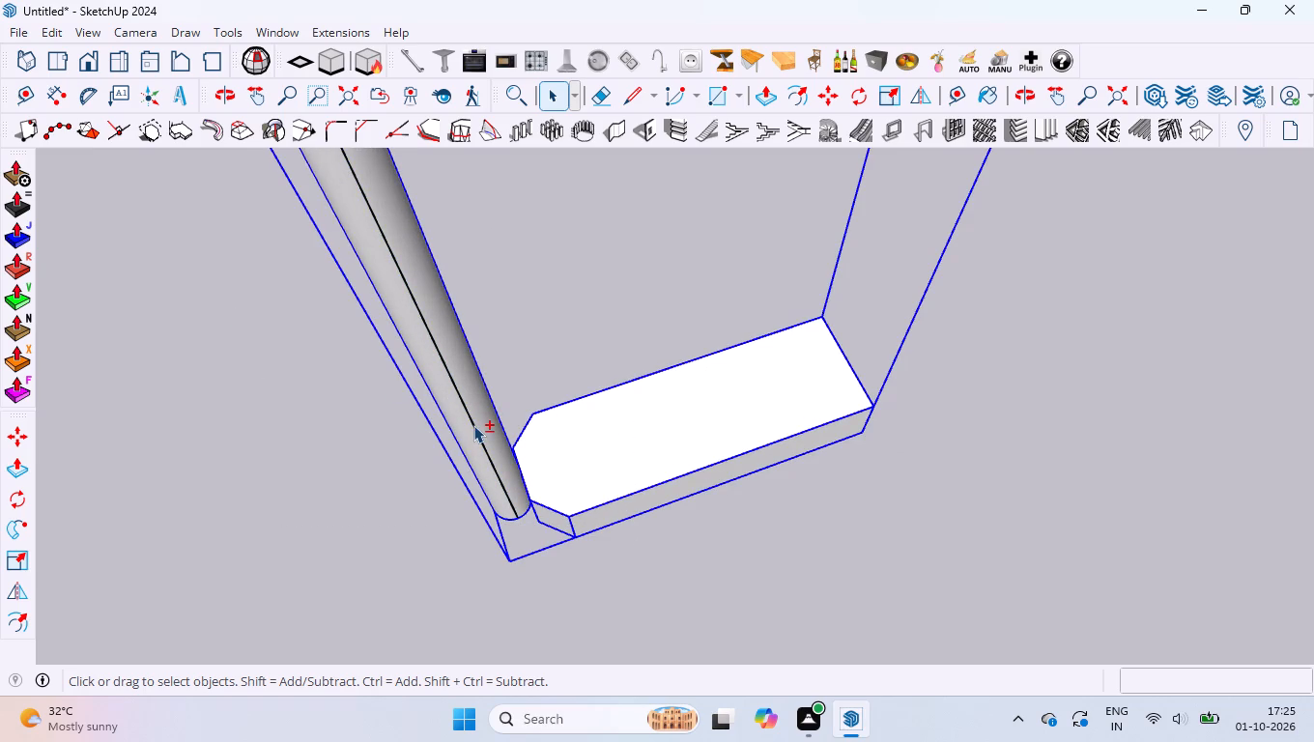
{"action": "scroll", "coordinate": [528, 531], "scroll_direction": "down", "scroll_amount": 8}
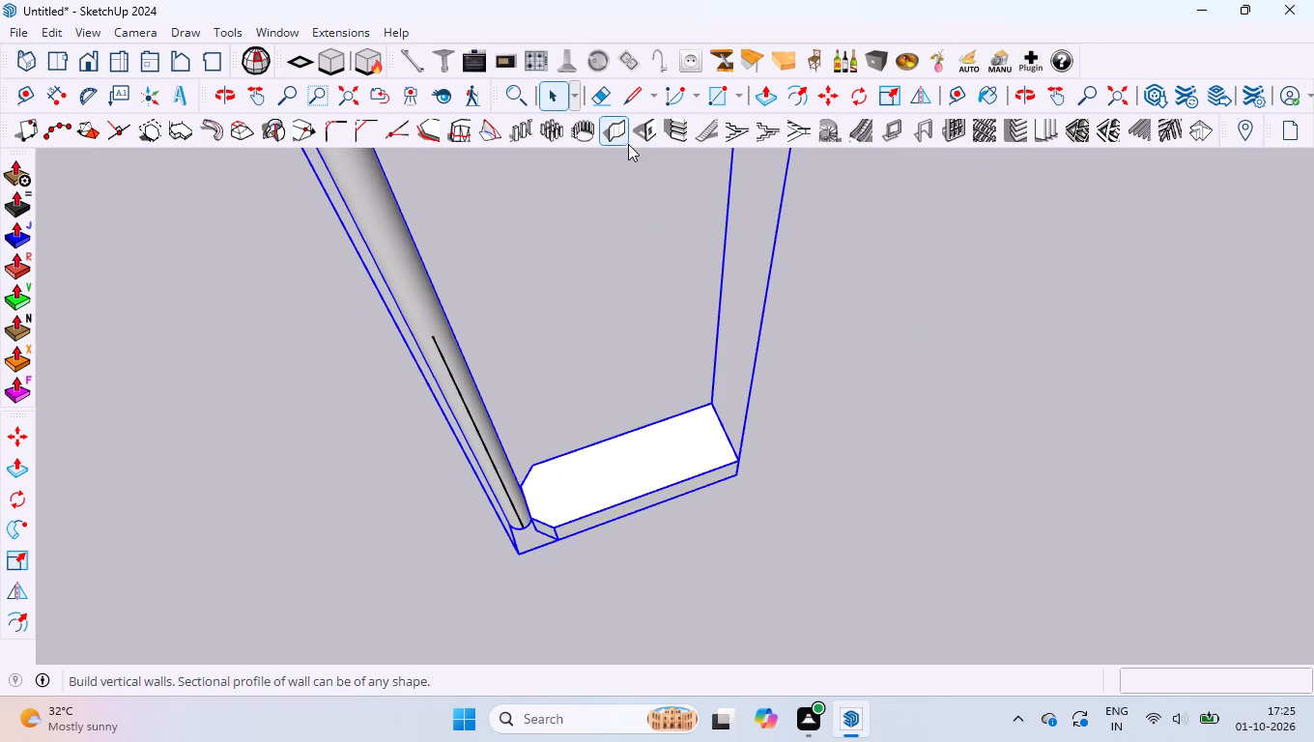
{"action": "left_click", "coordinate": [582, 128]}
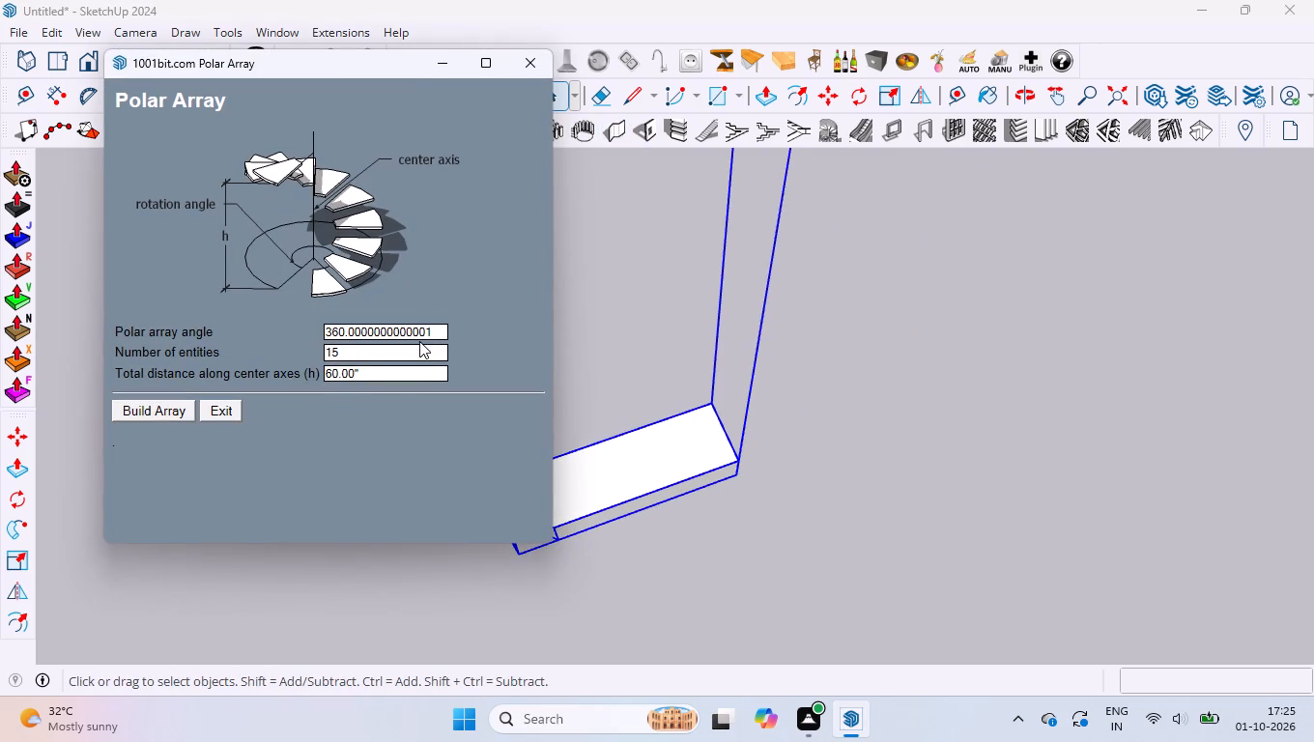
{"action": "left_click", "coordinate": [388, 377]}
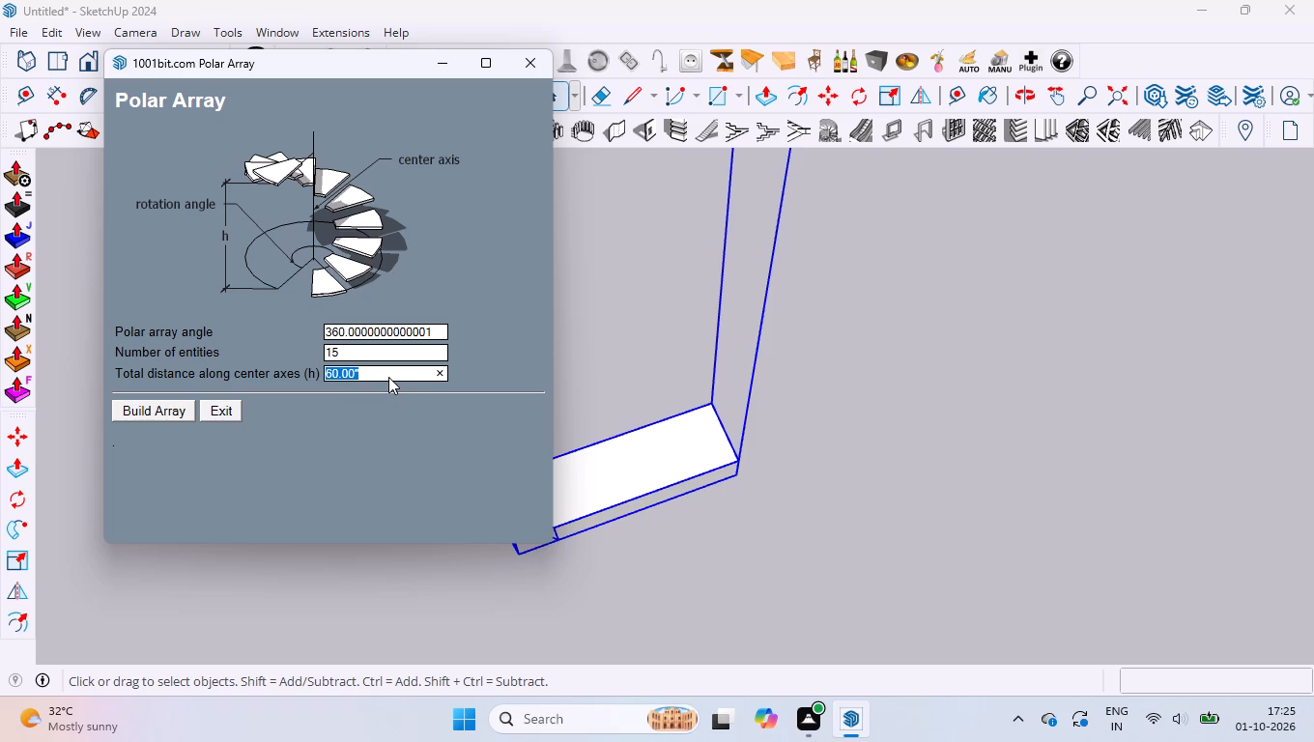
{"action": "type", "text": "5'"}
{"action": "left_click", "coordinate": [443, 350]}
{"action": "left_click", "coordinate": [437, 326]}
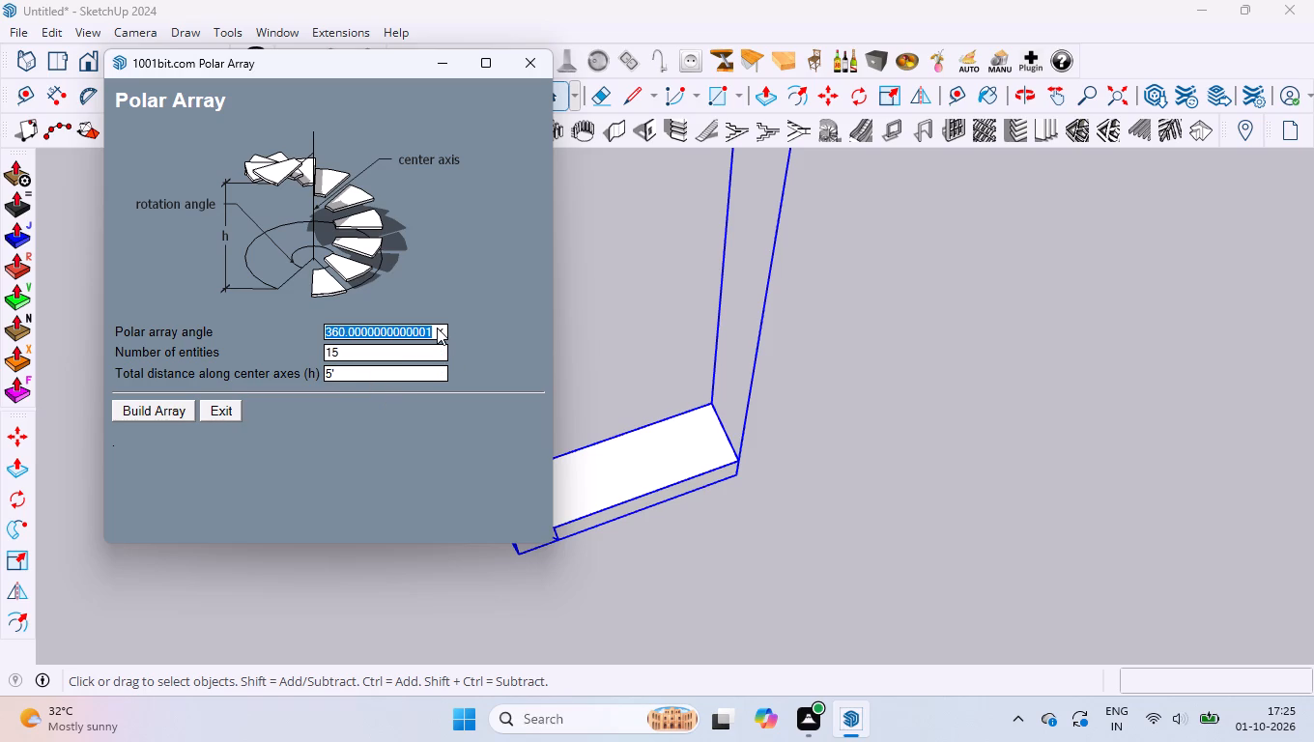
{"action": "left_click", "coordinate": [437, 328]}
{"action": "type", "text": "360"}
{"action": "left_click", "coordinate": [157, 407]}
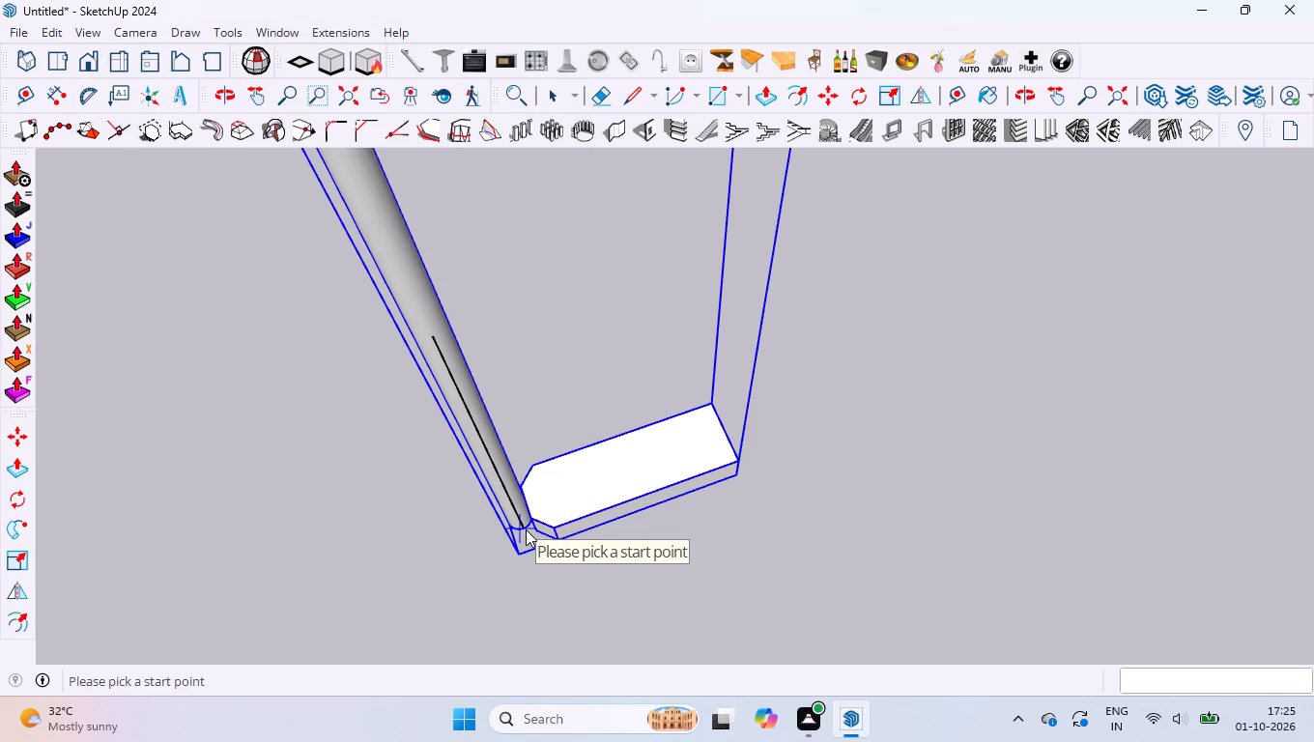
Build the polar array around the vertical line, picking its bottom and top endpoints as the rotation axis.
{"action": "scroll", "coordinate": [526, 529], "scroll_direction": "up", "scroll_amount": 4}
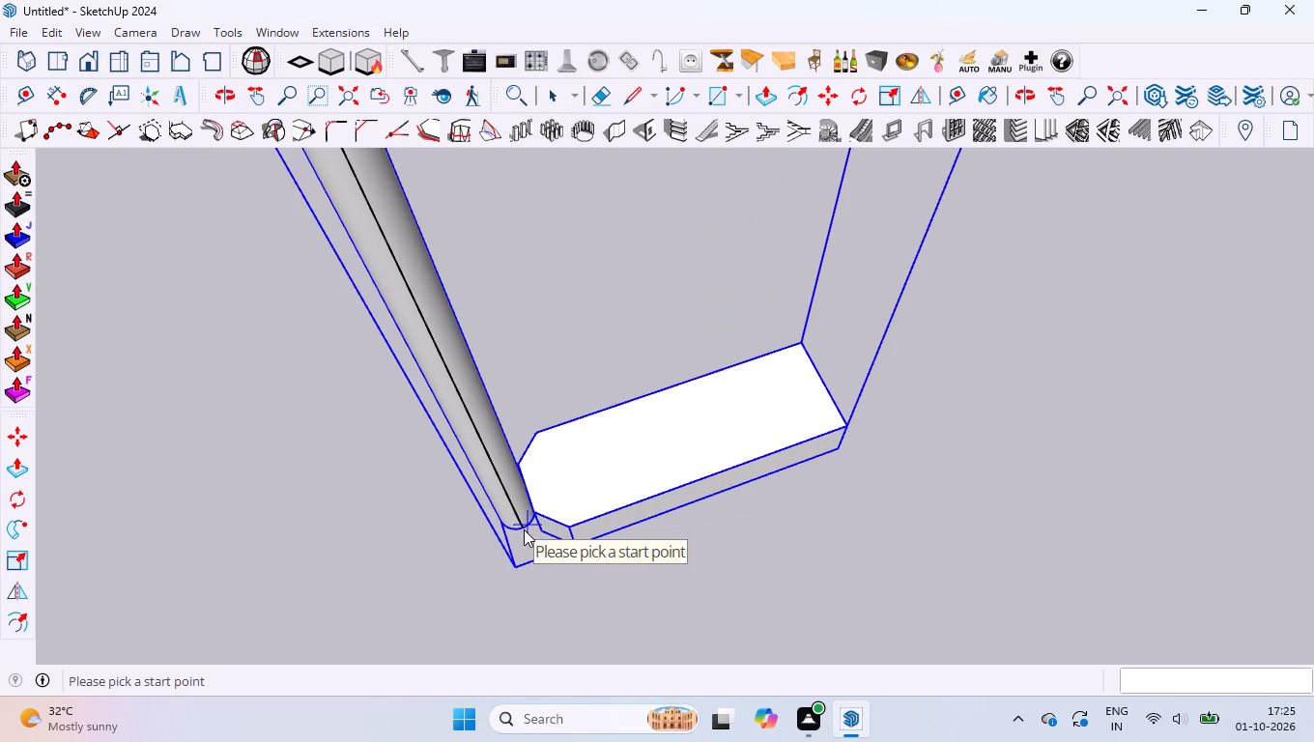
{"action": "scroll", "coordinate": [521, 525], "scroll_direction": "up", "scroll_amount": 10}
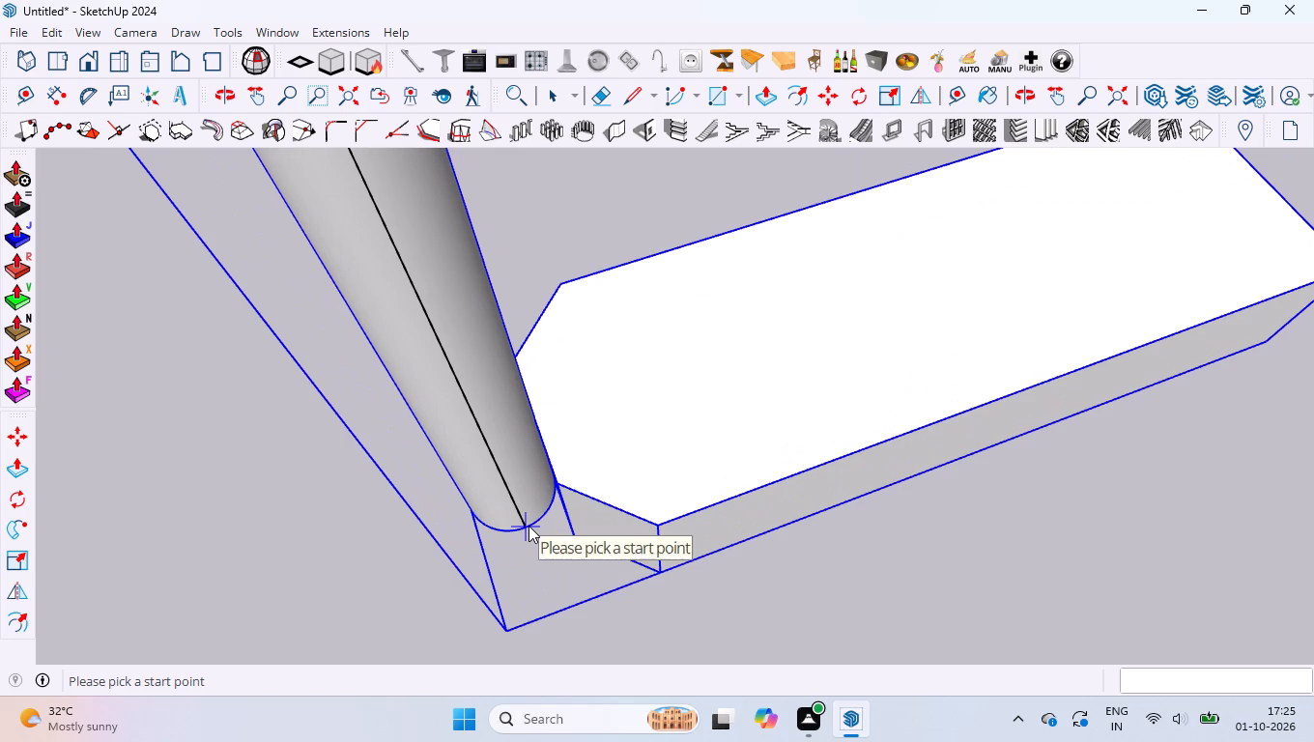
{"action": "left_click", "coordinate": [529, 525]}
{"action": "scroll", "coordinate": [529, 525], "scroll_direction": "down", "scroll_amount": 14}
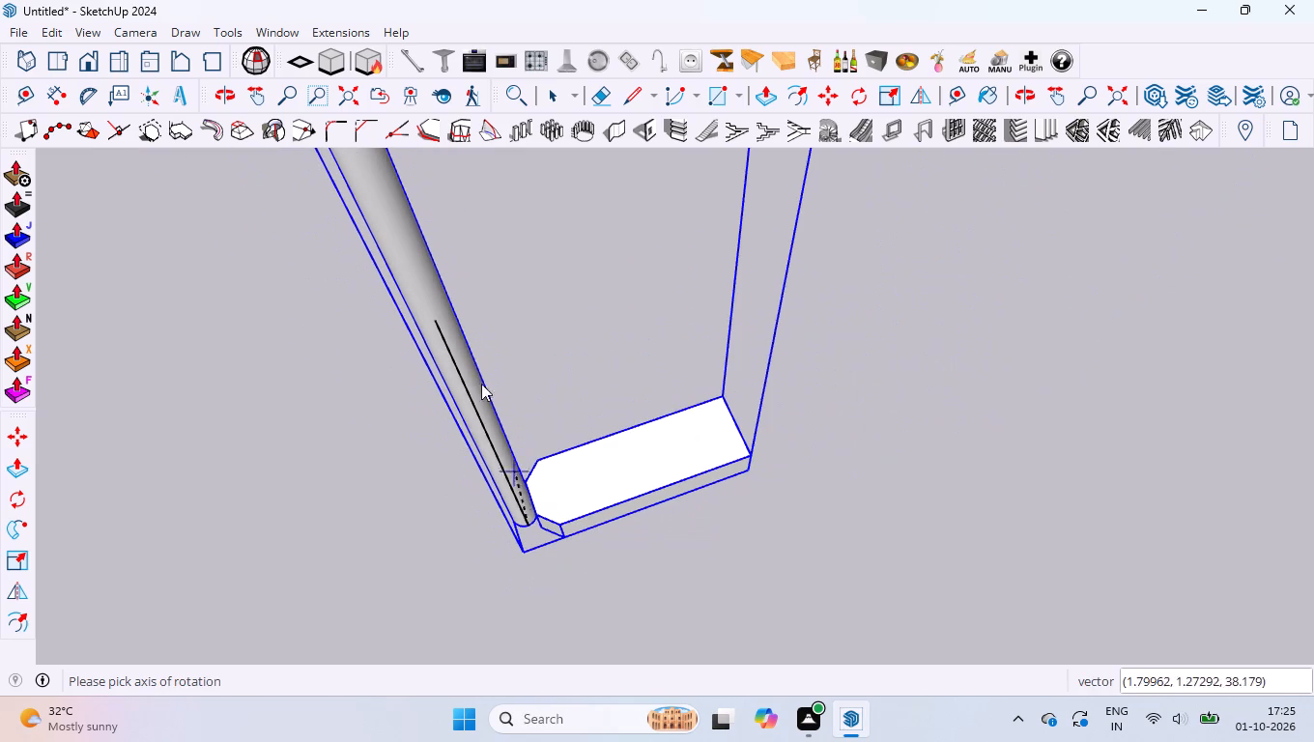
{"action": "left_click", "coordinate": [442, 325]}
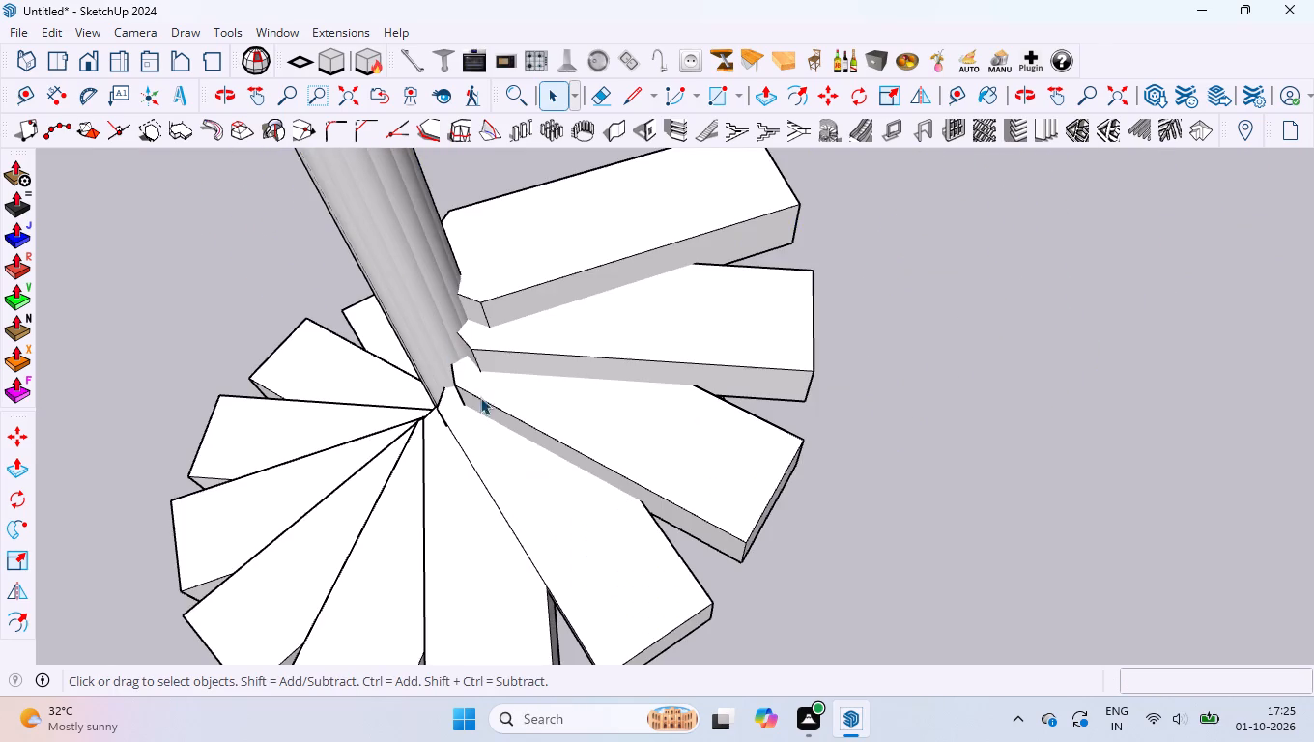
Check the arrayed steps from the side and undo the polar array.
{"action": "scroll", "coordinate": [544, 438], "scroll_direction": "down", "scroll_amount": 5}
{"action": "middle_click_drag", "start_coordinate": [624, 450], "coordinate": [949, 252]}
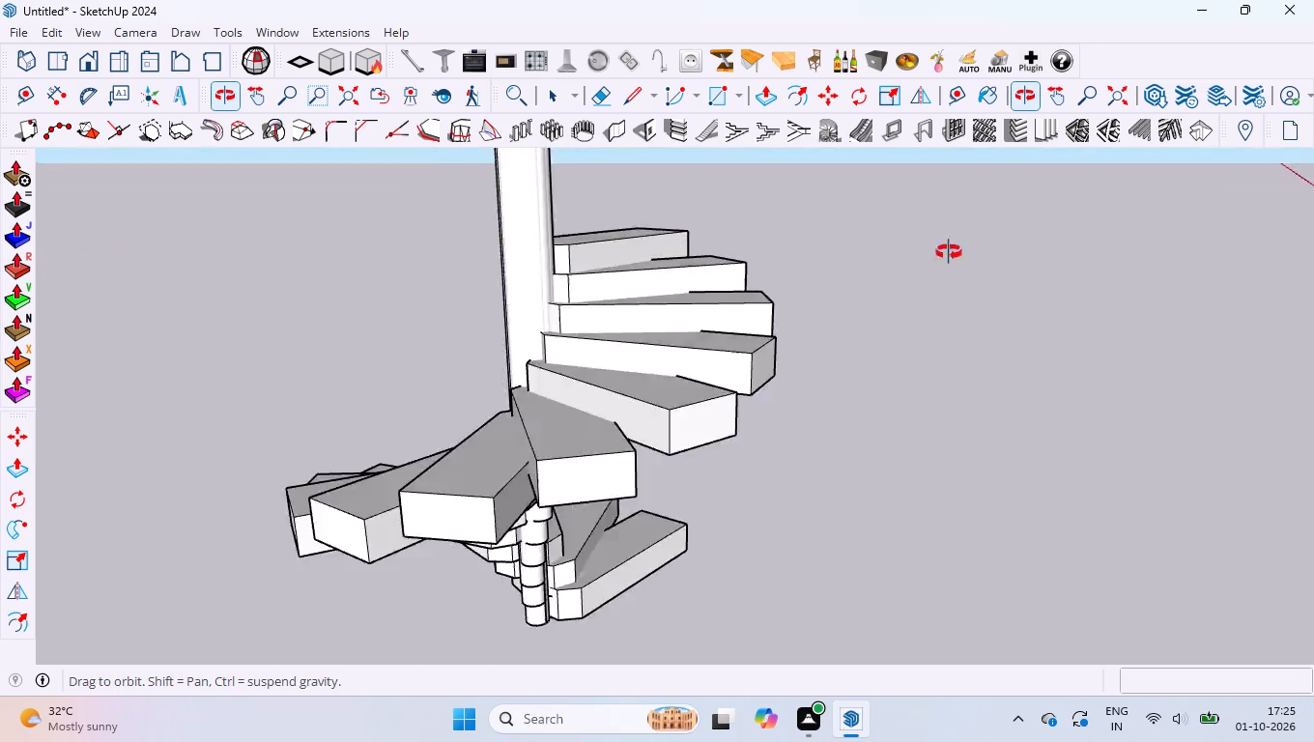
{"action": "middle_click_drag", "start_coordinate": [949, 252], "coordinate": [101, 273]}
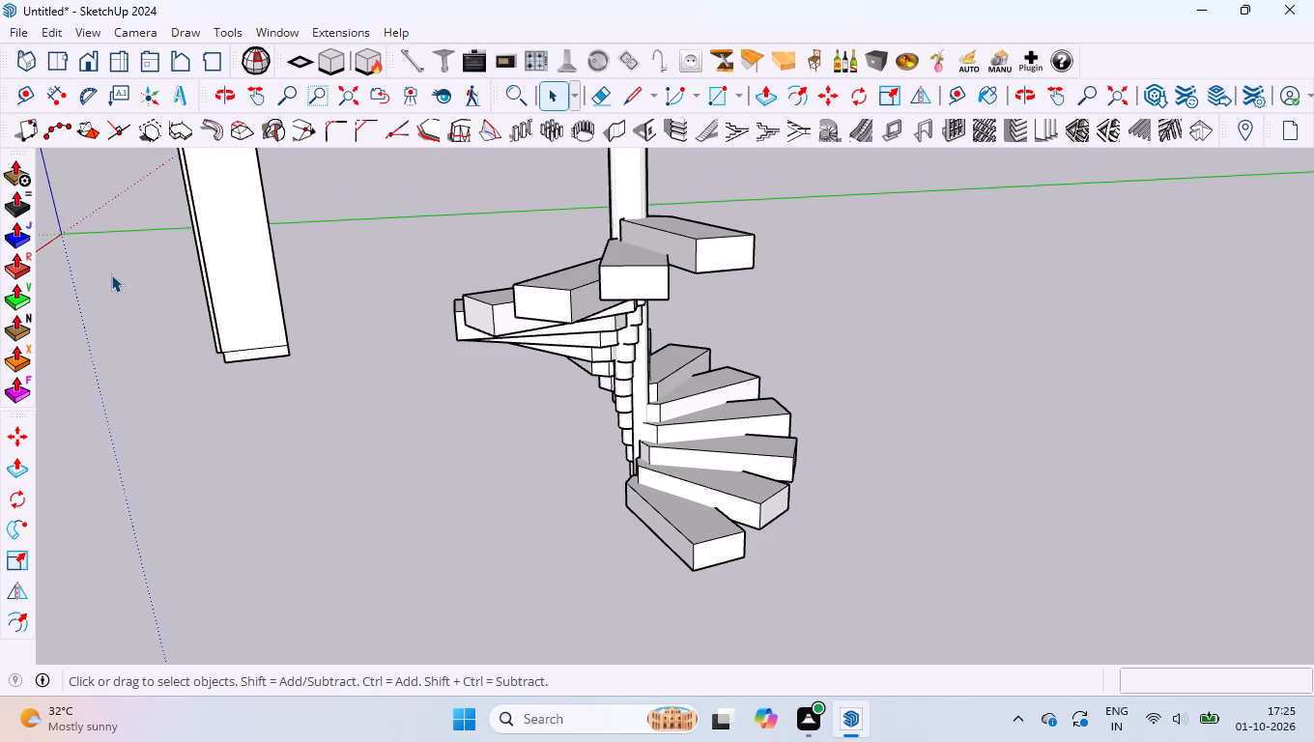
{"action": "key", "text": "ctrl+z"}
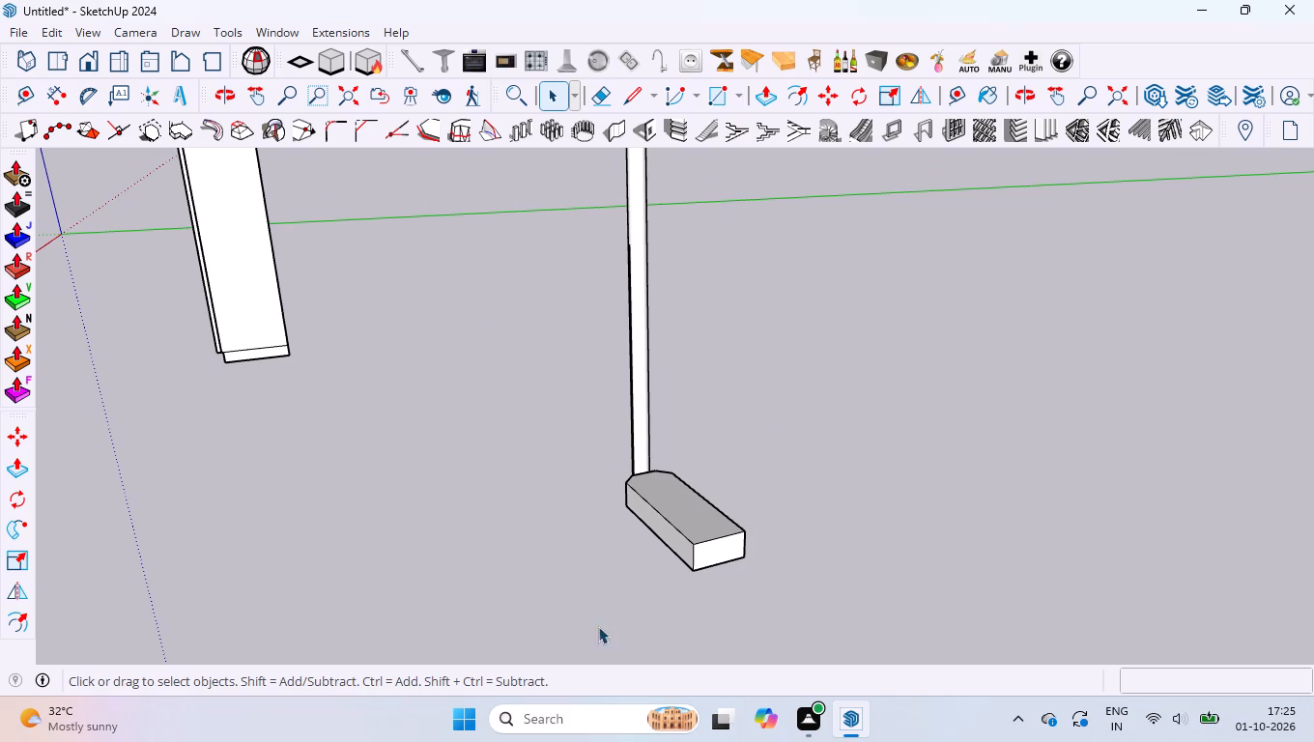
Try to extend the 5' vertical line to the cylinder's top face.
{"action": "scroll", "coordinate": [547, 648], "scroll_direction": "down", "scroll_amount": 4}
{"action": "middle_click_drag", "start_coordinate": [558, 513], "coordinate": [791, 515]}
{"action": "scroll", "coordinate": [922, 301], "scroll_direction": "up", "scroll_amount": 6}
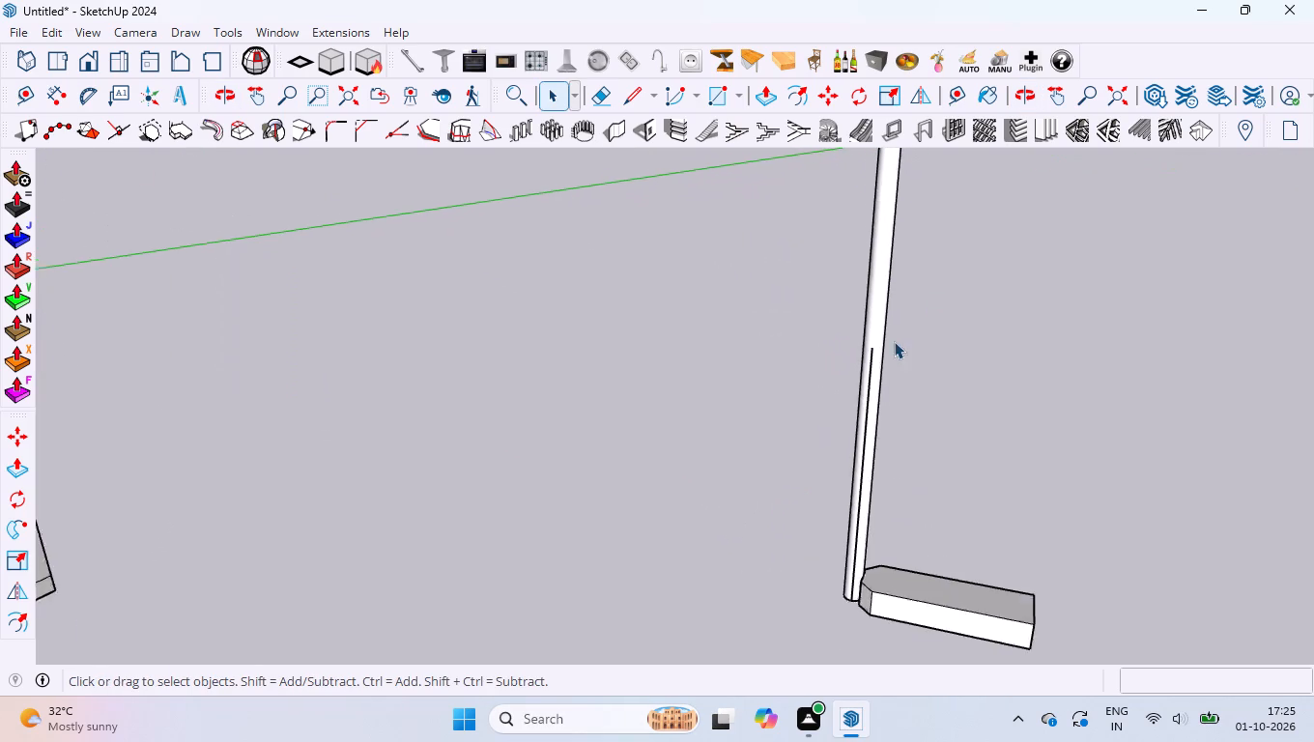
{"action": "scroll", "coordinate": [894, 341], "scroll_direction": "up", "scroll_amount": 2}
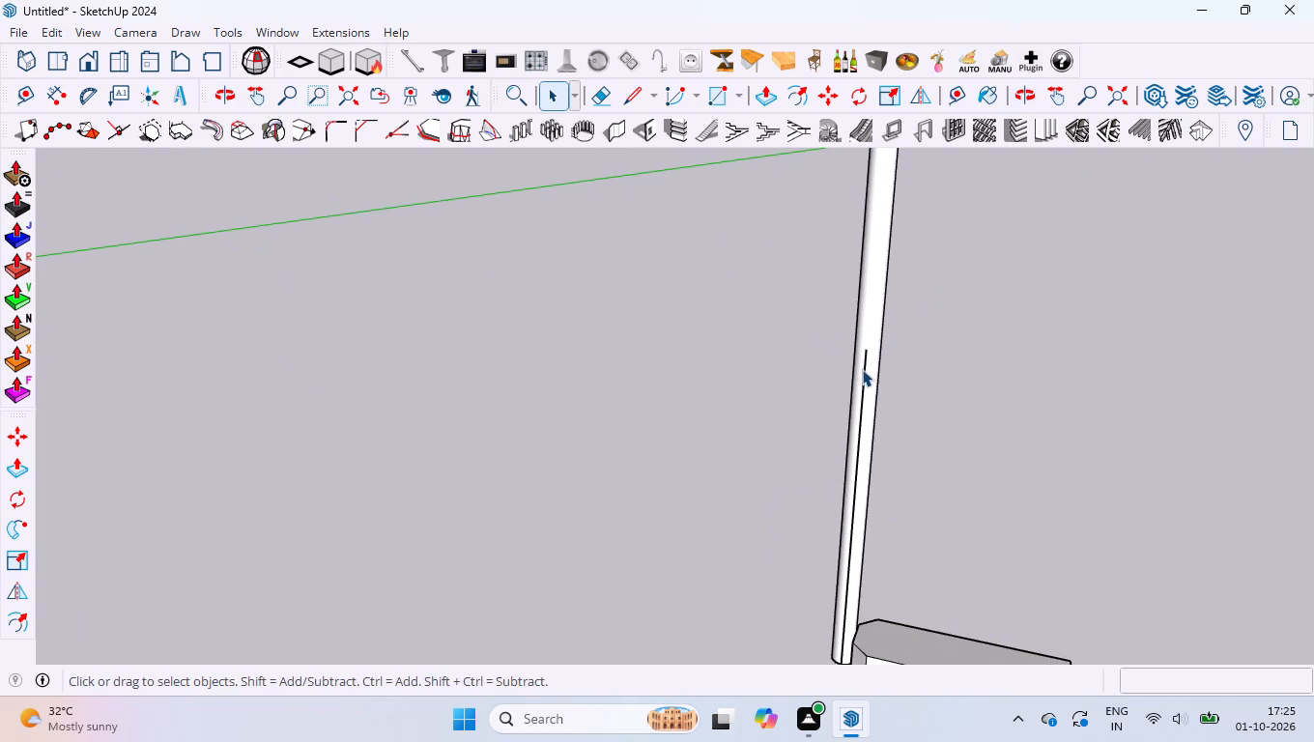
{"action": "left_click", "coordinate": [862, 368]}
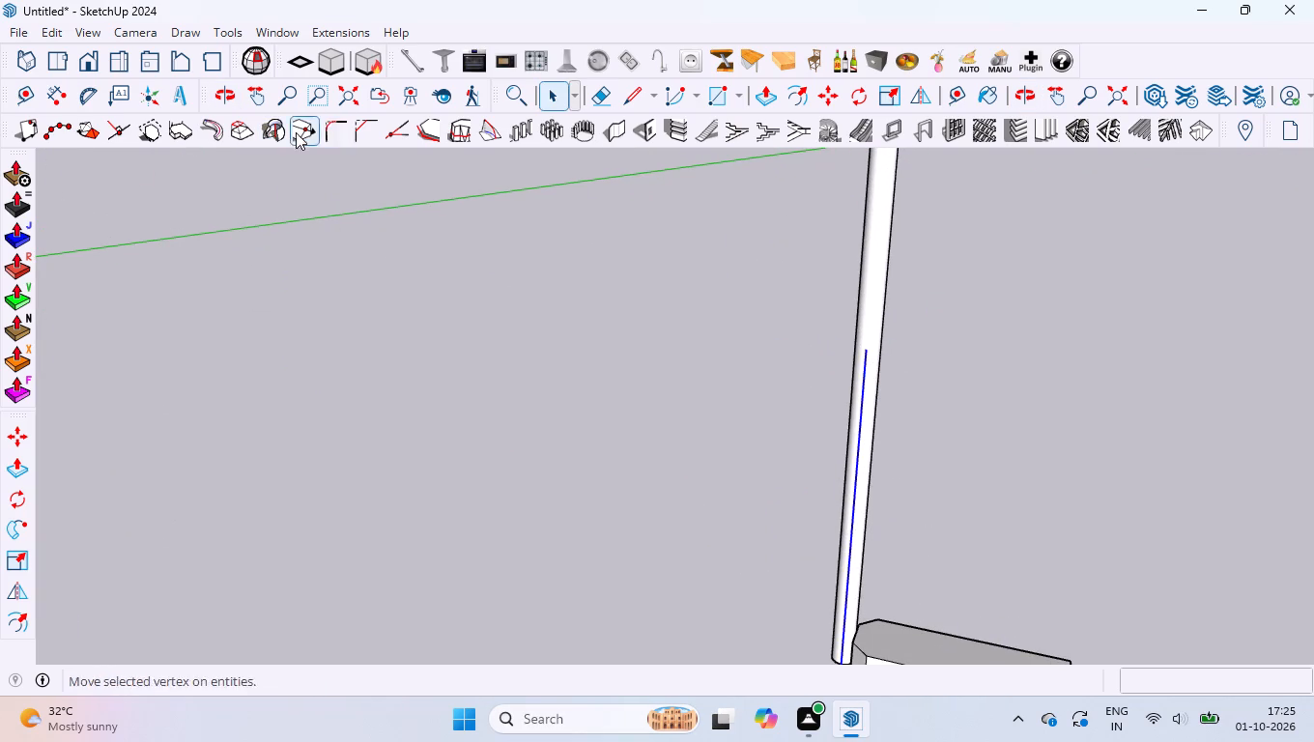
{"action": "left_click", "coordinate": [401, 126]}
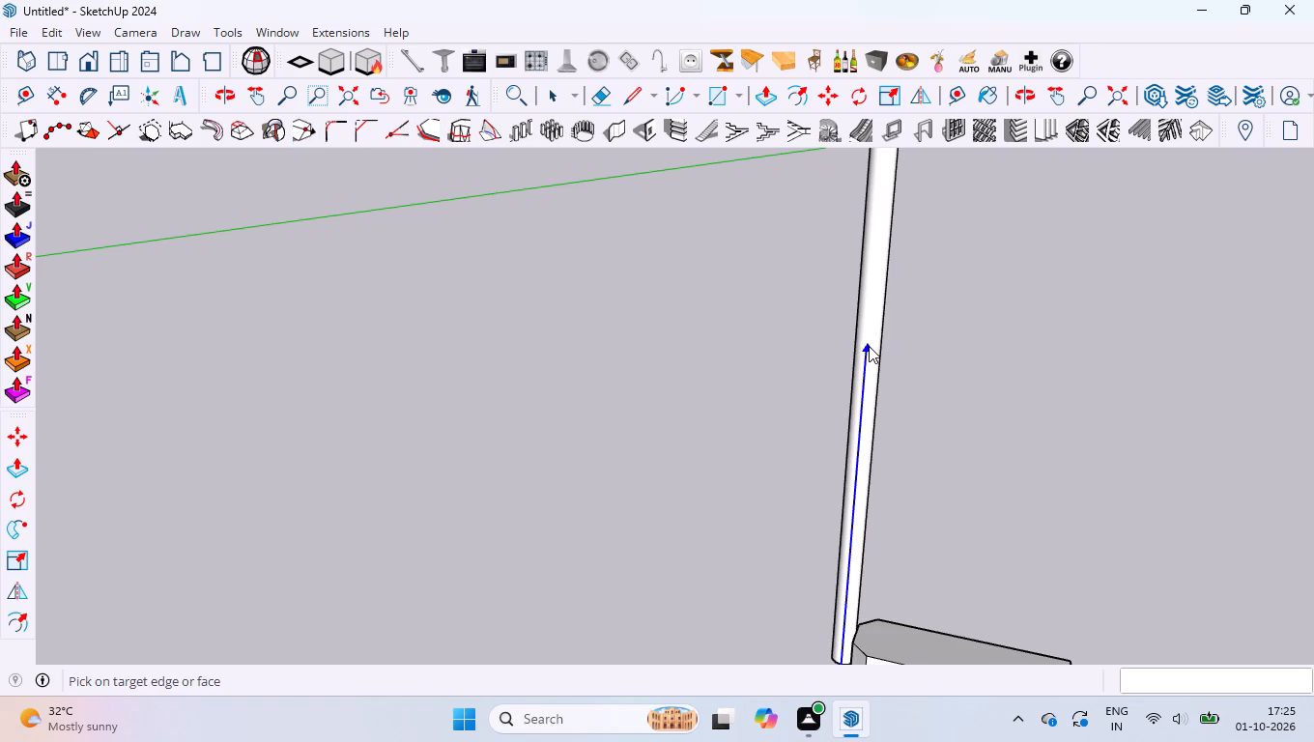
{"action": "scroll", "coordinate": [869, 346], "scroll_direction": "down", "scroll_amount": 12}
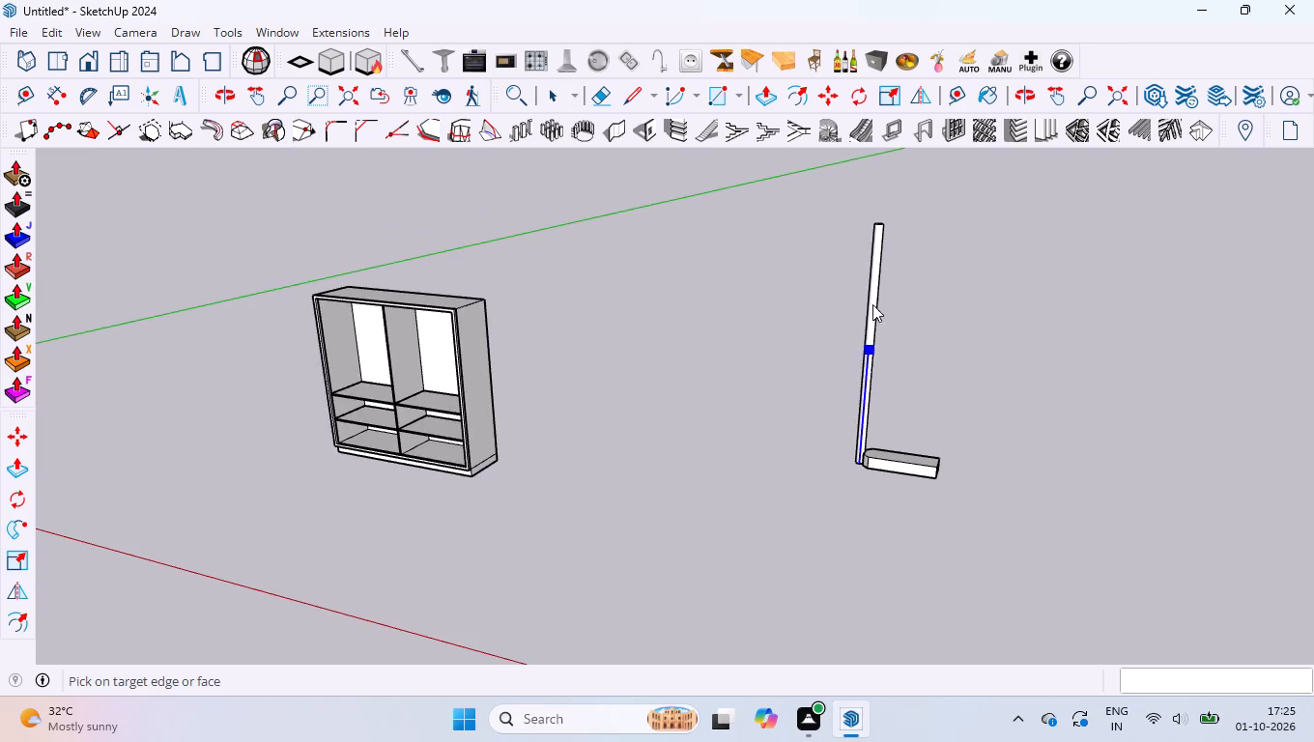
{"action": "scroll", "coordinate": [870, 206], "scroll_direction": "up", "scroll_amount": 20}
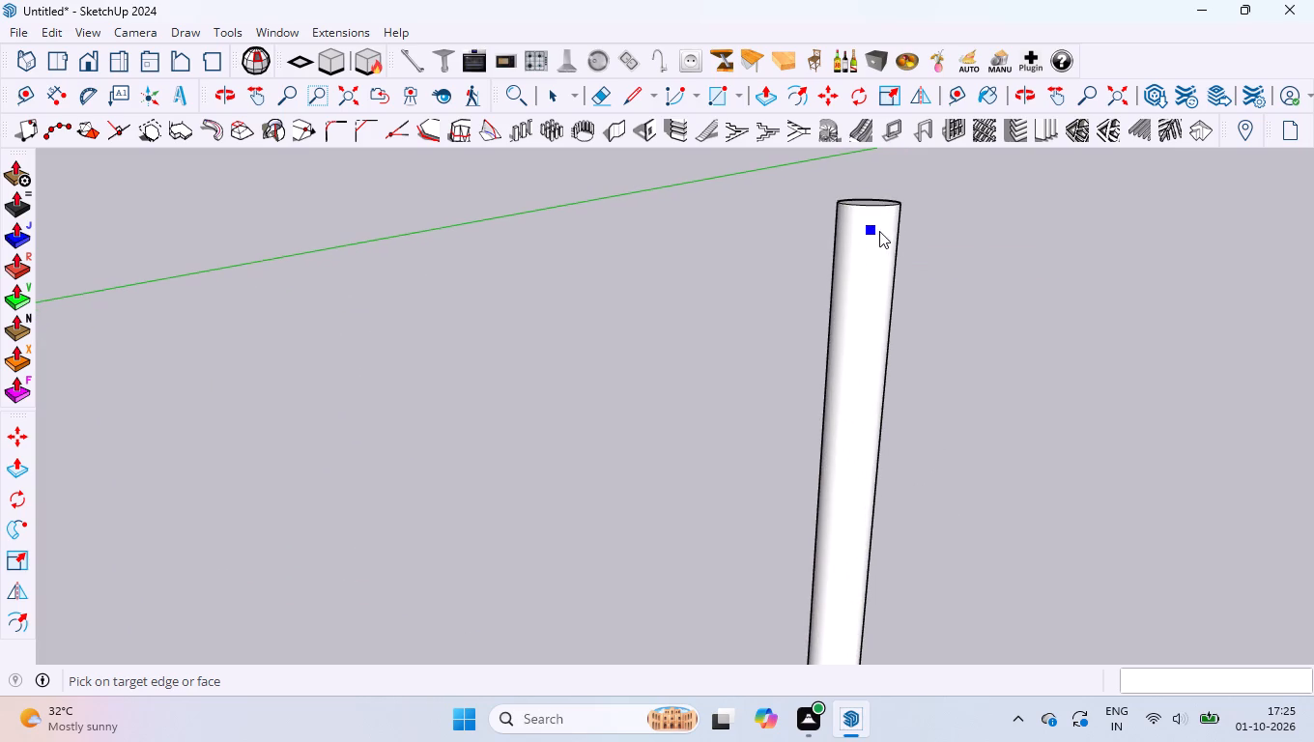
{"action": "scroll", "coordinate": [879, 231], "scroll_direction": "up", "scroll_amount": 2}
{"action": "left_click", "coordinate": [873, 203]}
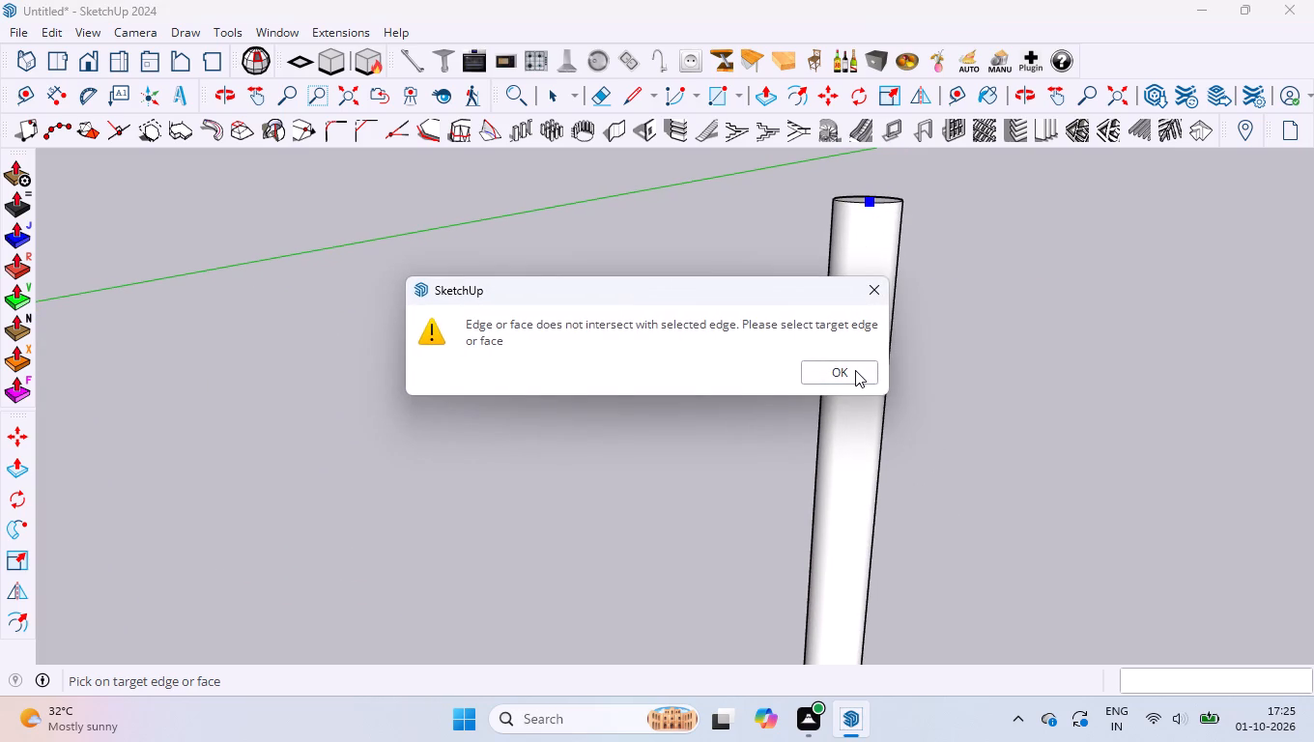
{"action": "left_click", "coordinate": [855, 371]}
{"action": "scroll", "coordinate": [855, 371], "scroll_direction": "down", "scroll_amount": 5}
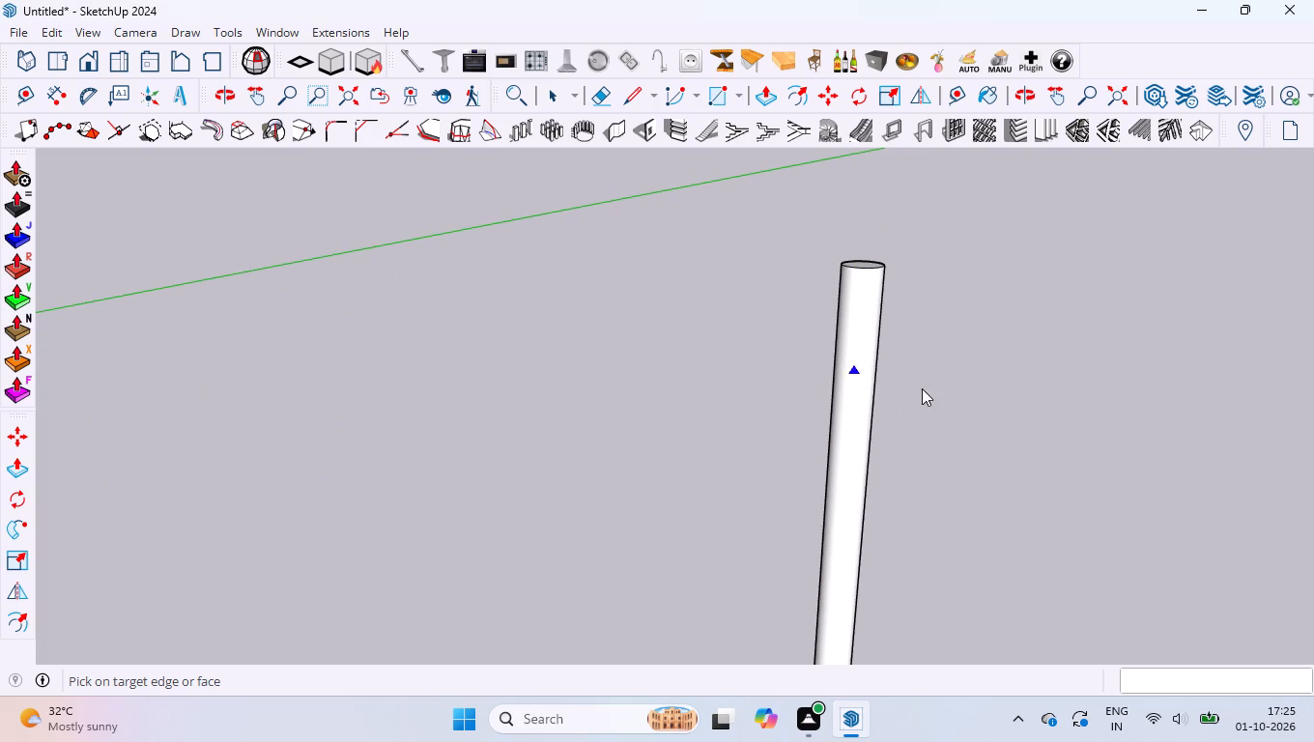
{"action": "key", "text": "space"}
Delete the 5' vertical line on the cylinder.
{"action": "scroll", "coordinate": [884, 344], "scroll_direction": "down", "scroll_amount": 13}
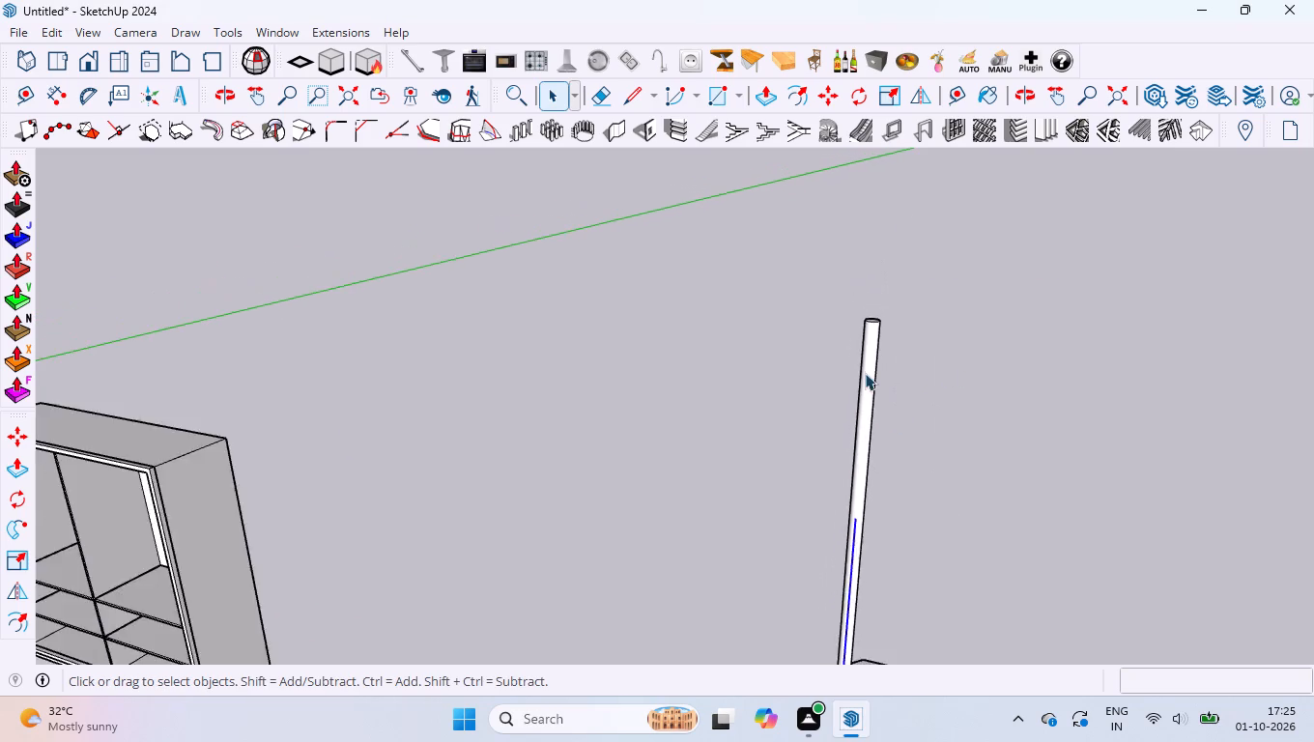
{"action": "scroll", "coordinate": [865, 373], "scroll_direction": "down", "scroll_amount": 1}
{"action": "scroll", "coordinate": [863, 511], "scroll_direction": "up", "scroll_amount": 4}
{"action": "key", "text": "Delete"}
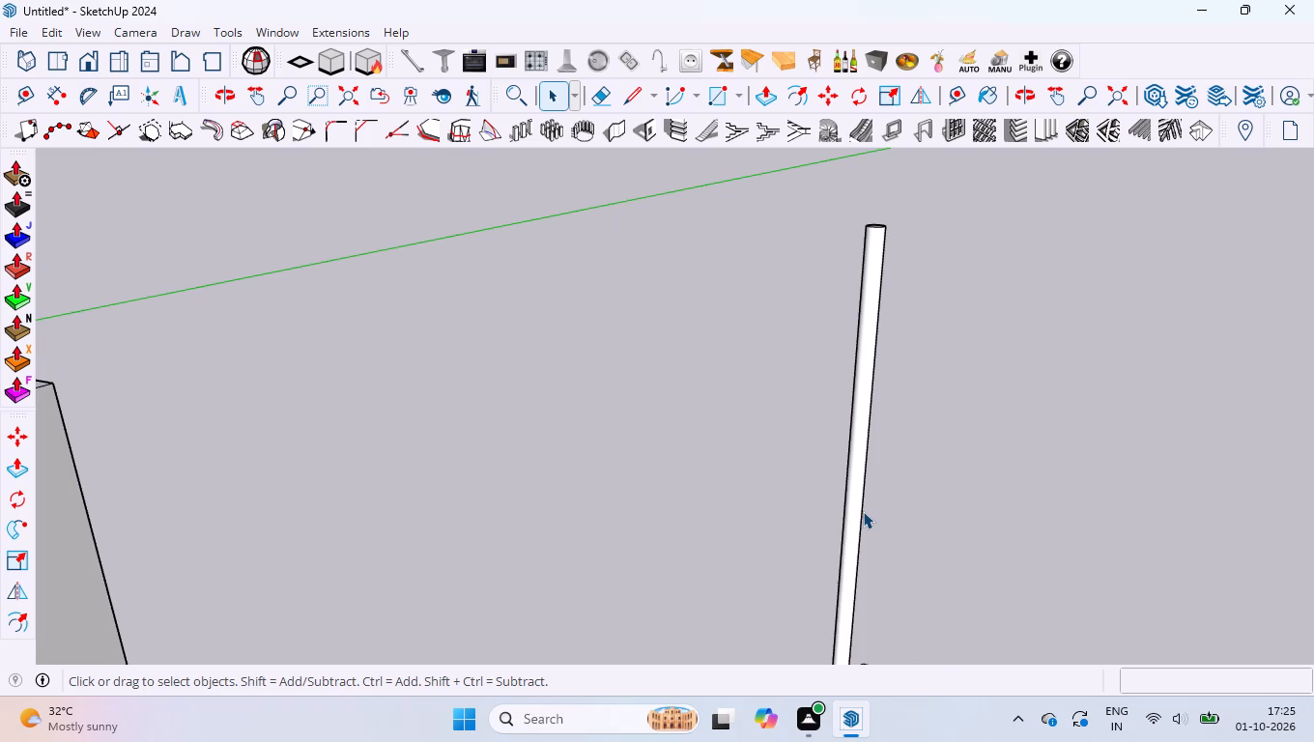
Draw a 10' vertical line down the cylinder's side, starting from its top edge.
{"action": "key", "text": "l"}
{"action": "scroll", "coordinate": [925, 204], "scroll_direction": "up", "scroll_amount": 9}
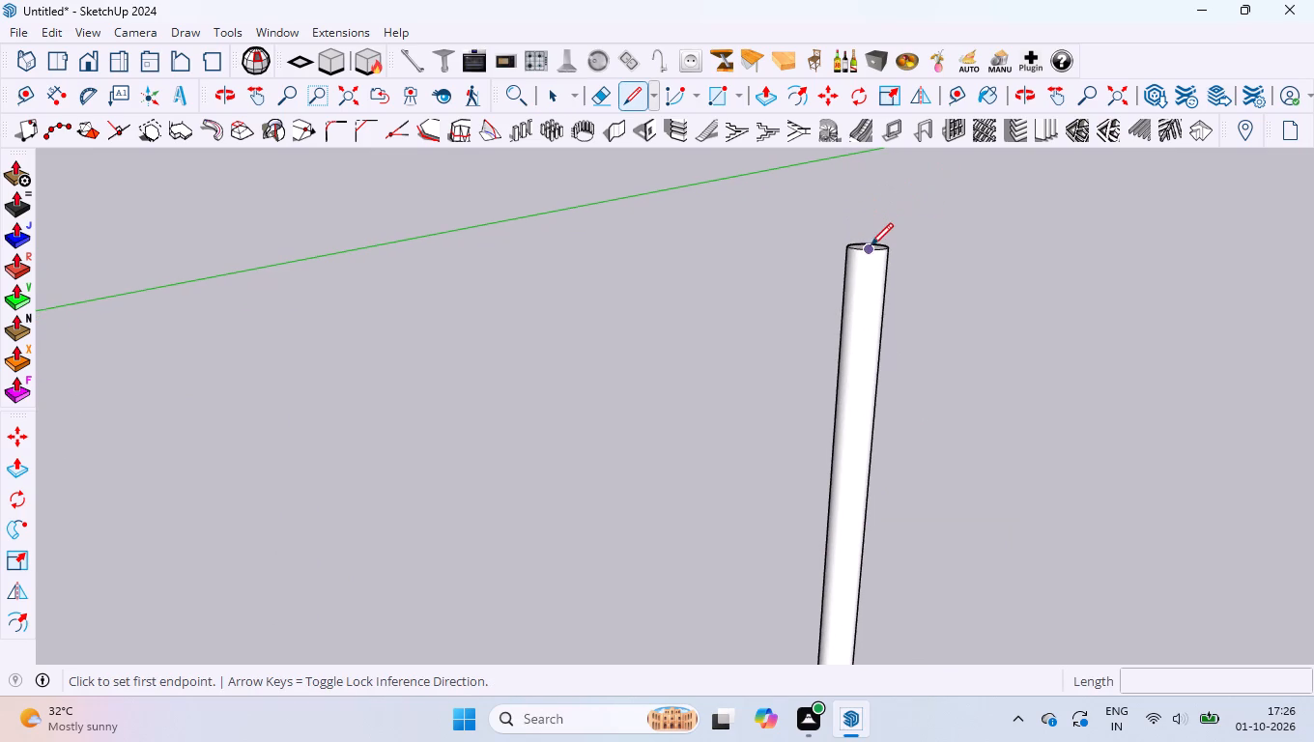
{"action": "left_click", "coordinate": [870, 249]}
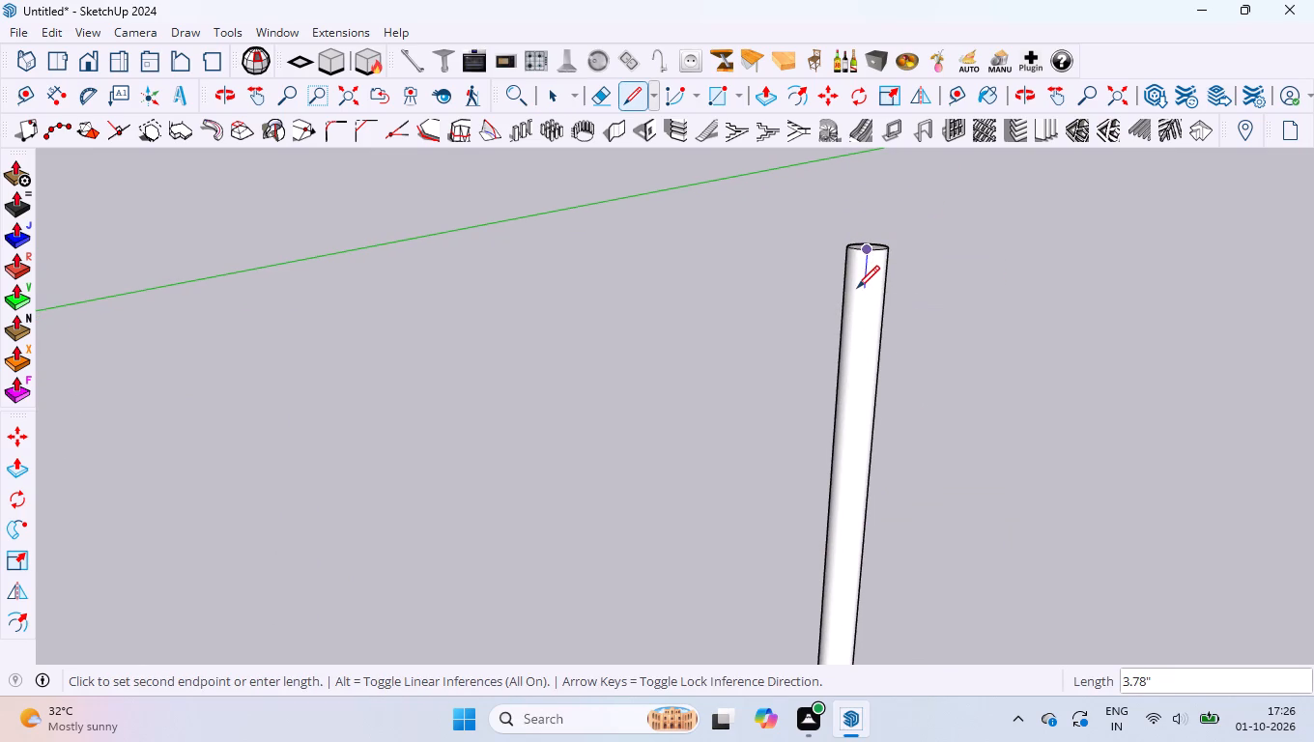
{"action": "key", "text": "Up"}
{"action": "type", "text": "10'"}
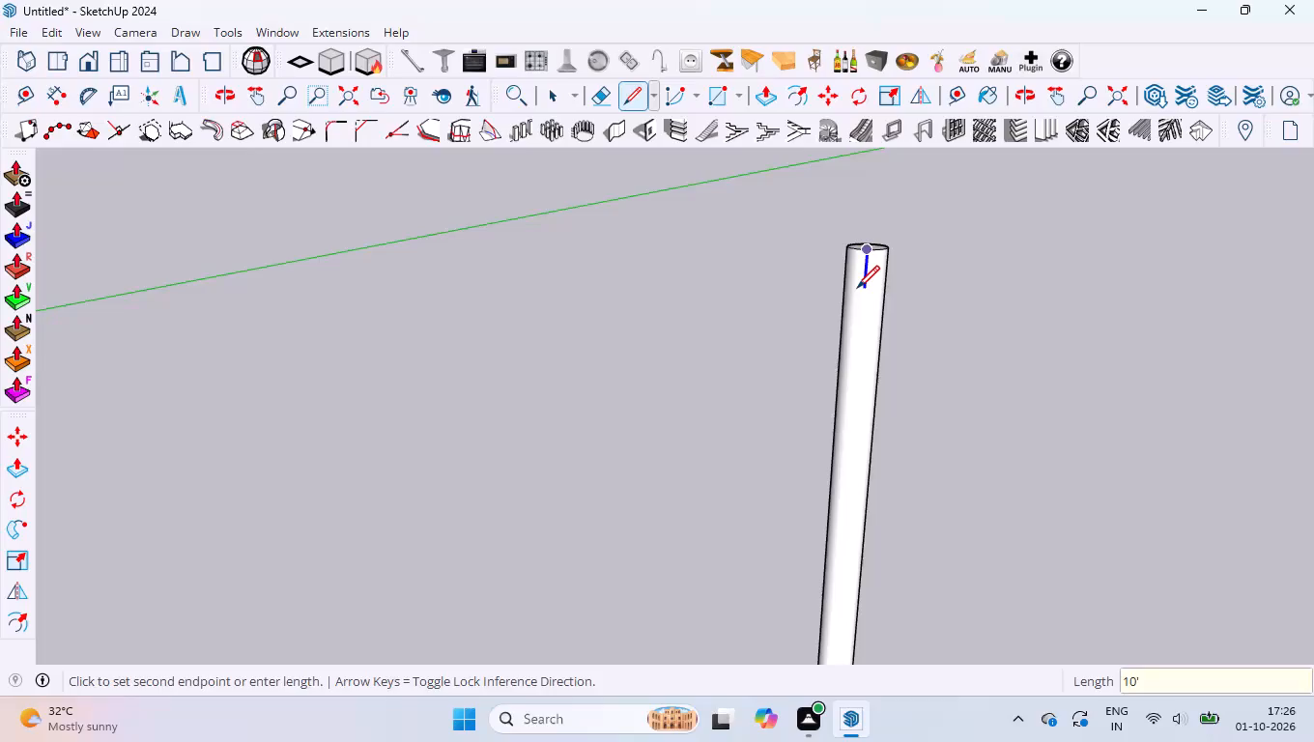
{"action": "key", "text": "Return"}
{"action": "key", "text": "space"}
Select only the cylinder-and-block group and set up a Polar Array with 20 entities and 10' total distance along the axis.
{"action": "scroll", "coordinate": [839, 273], "scroll_direction": "down", "scroll_amount": 13}
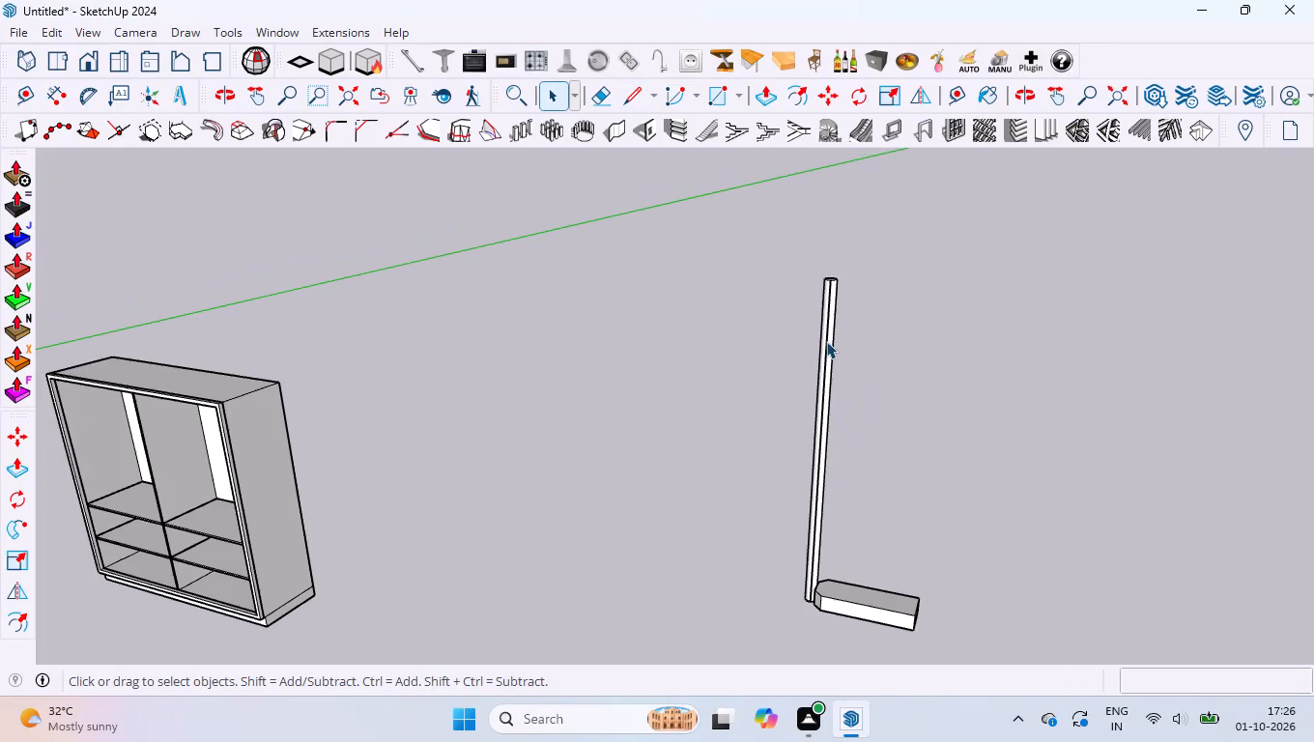
{"action": "left_click_drag", "start_coordinate": [770, 227], "coordinate": [1061, 657]}
{"action": "scroll", "coordinate": [784, 307], "scroll_direction": "up", "scroll_amount": 8}
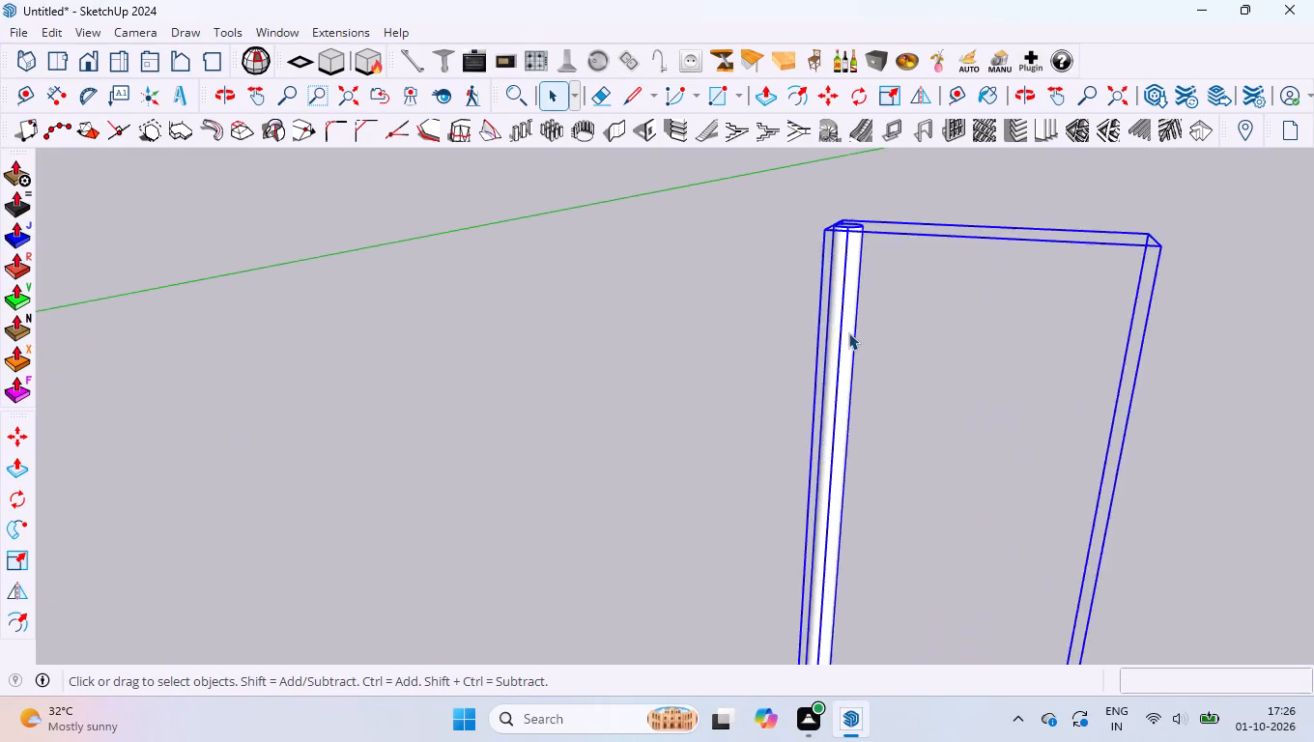
{"action": "scroll", "coordinate": [848, 332], "scroll_direction": "up", "scroll_amount": 9}
{"action": "left_click_drag", "start_coordinate": [830, 351], "coordinate": [808, 329], "text": "shift"}
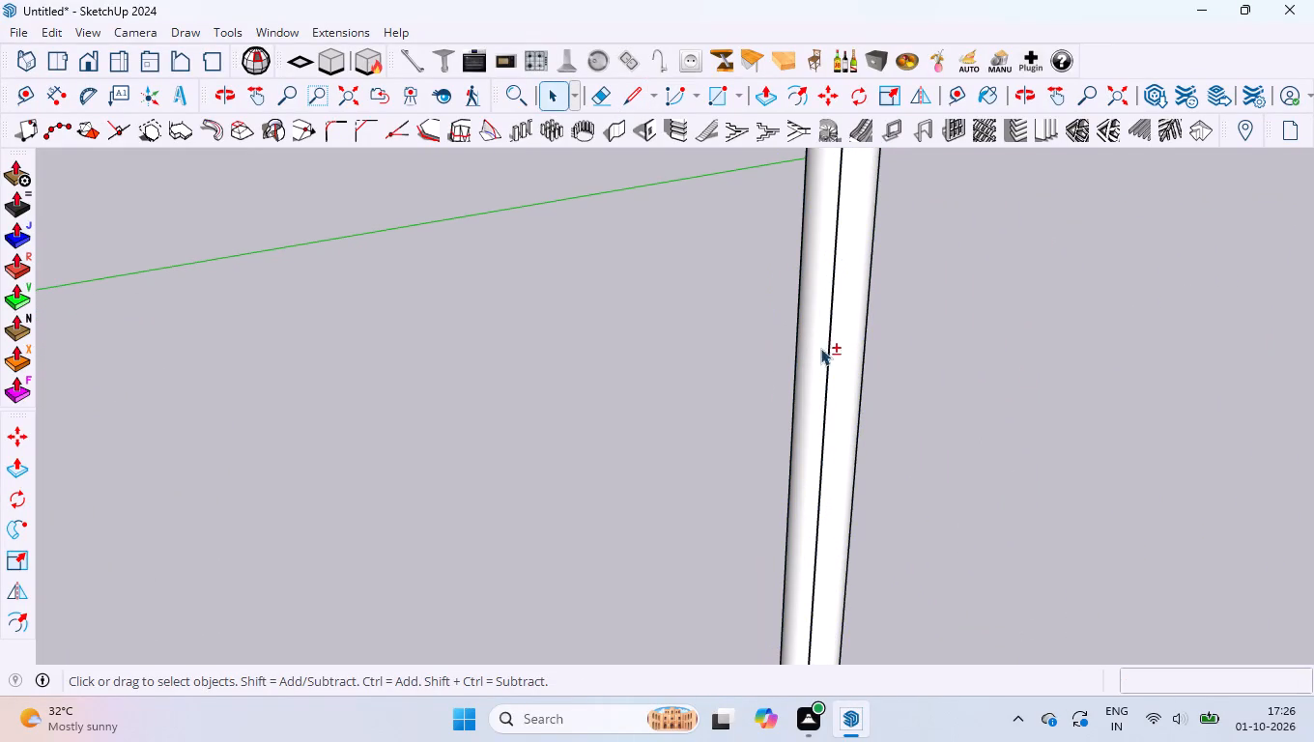
{"action": "left_click_drag", "start_coordinate": [729, 287], "coordinate": [885, 451], "text": "shift"}
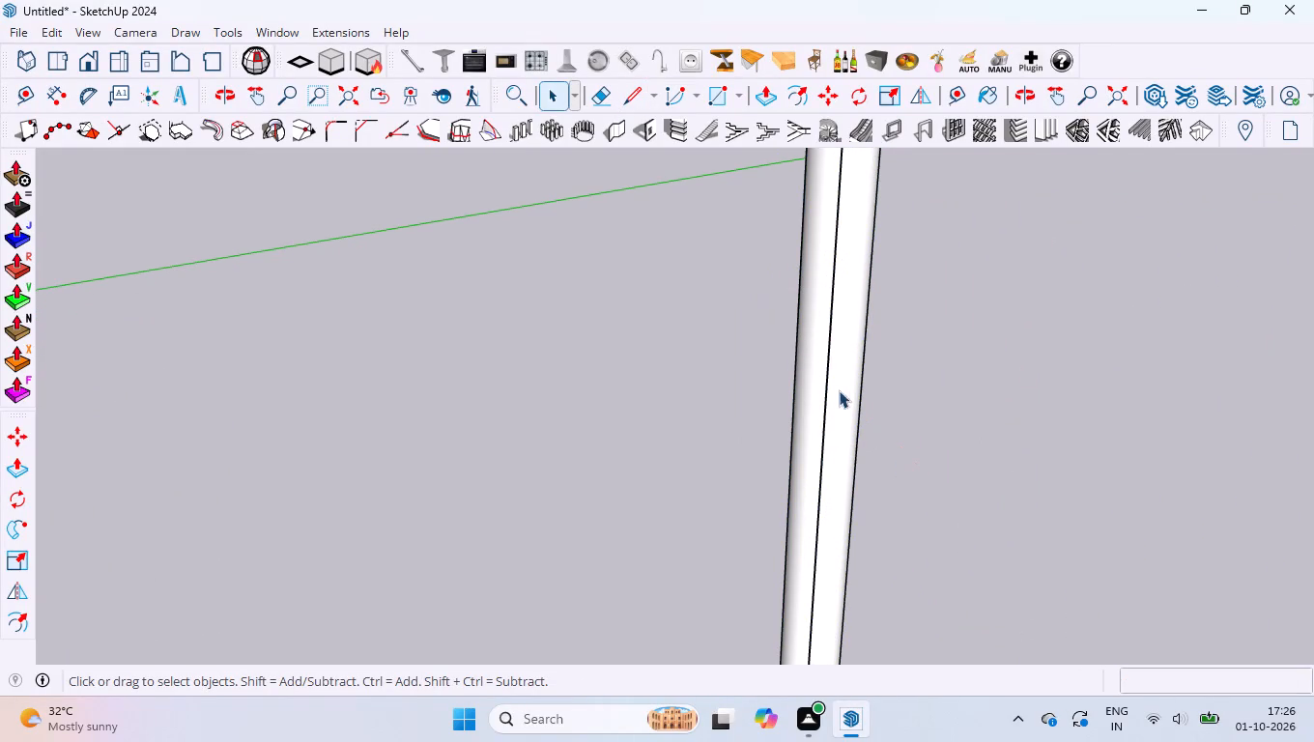
{"action": "left_click", "coordinate": [851, 395]}
{"action": "scroll", "coordinate": [832, 378], "scroll_direction": "down", "scroll_amount": 14}
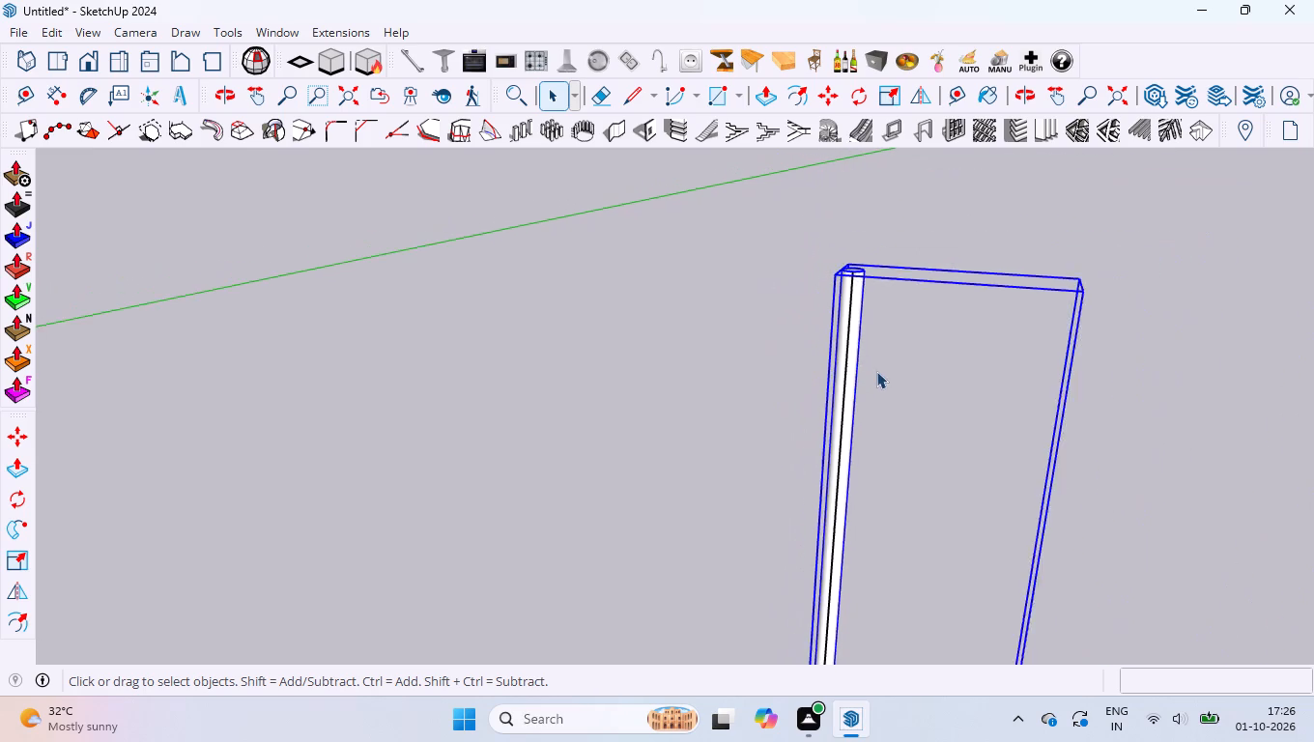
{"action": "scroll", "coordinate": [875, 370], "scroll_direction": "down", "scroll_amount": 10}
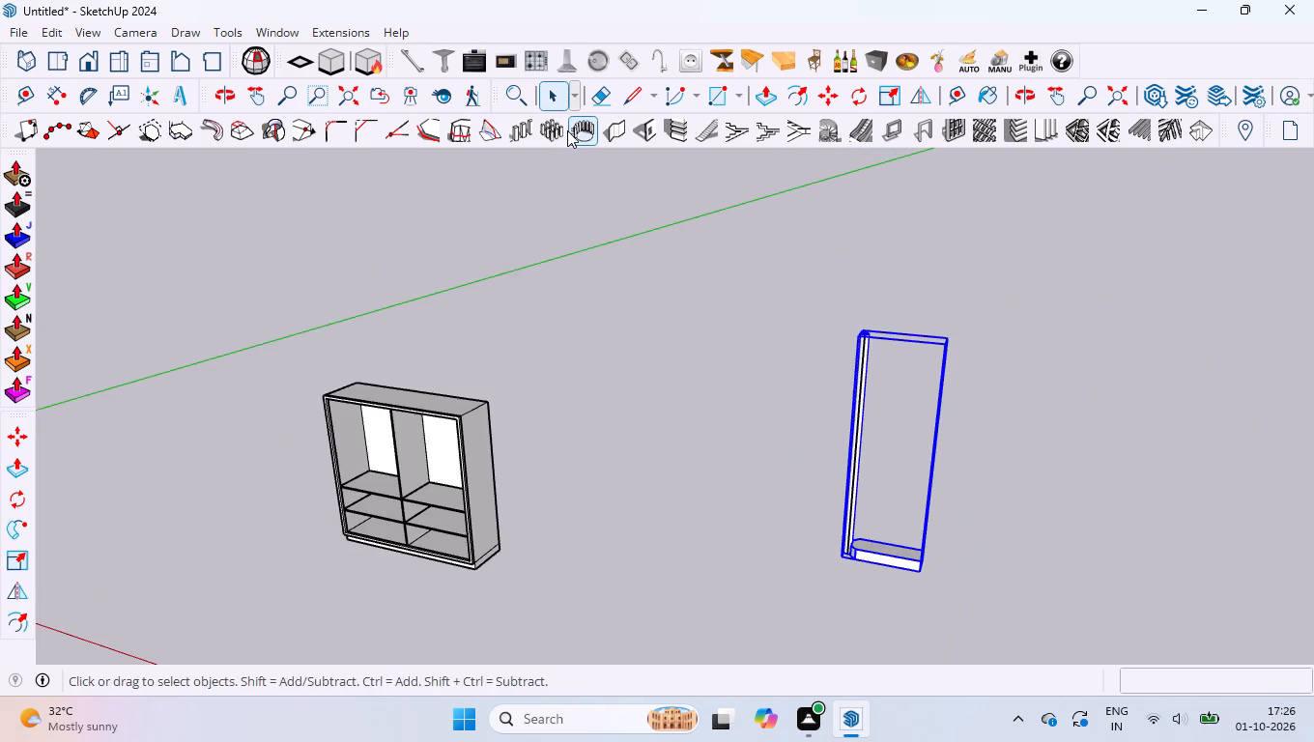
{"action": "left_click", "coordinate": [573, 128]}
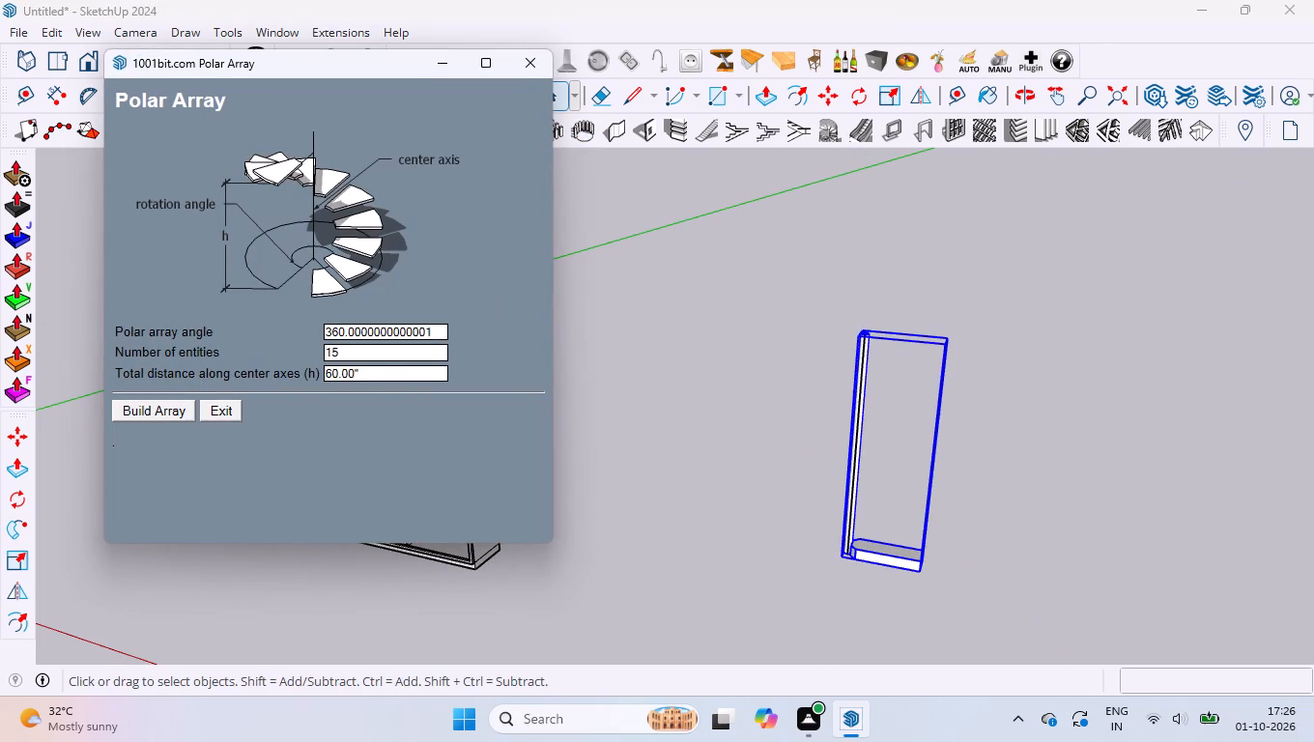
{"action": "left_click", "coordinate": [379, 351]}
{"action": "type", "text": "20"}
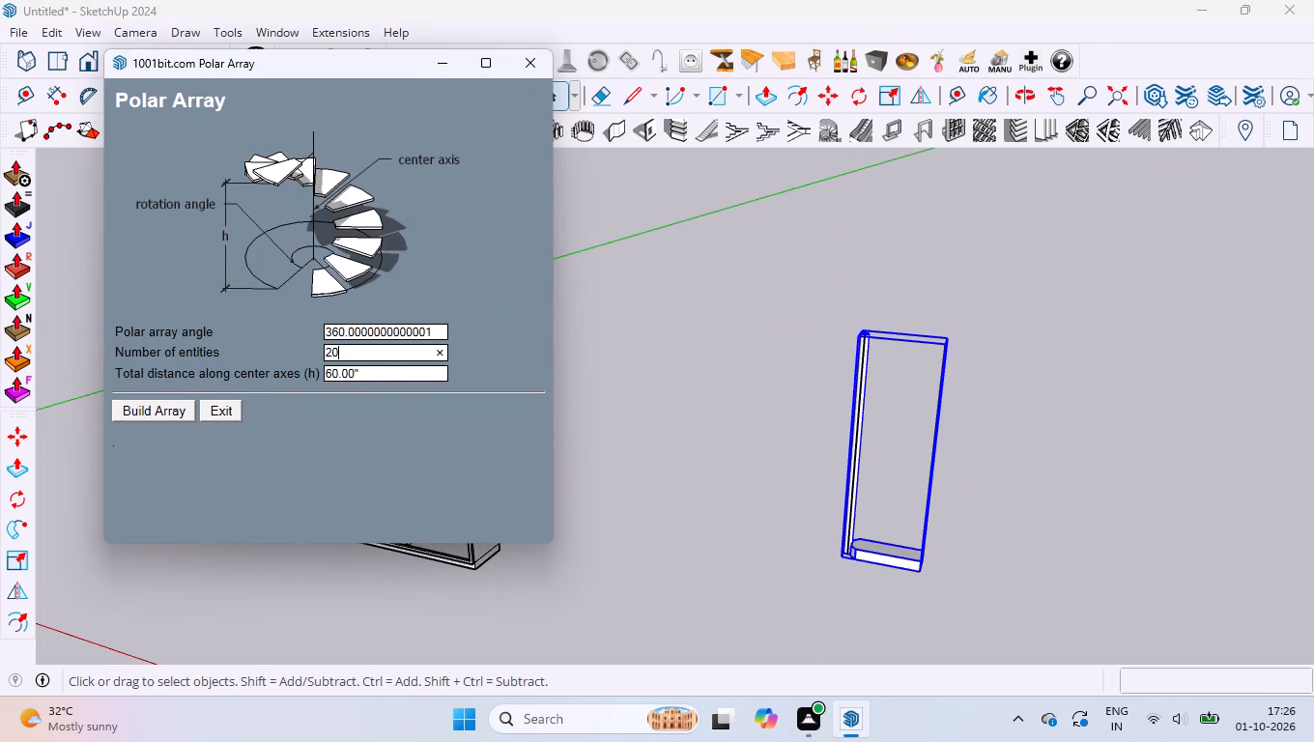
{"action": "left_click", "coordinate": [388, 368]}
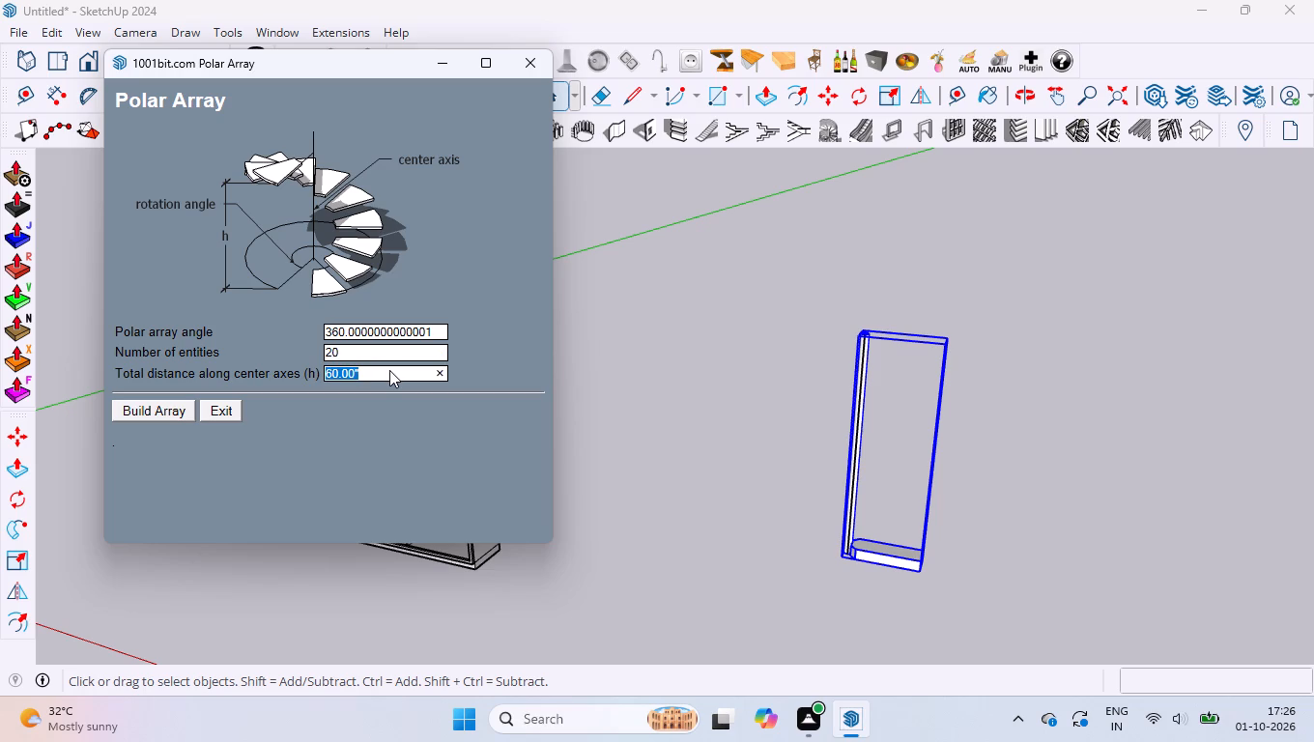
{"action": "key", "text": "5"}
{"action": "key", "text": "BackSpace"}
{"action": "key", "text": "1"}
{"action": "type", "text": "0'"}
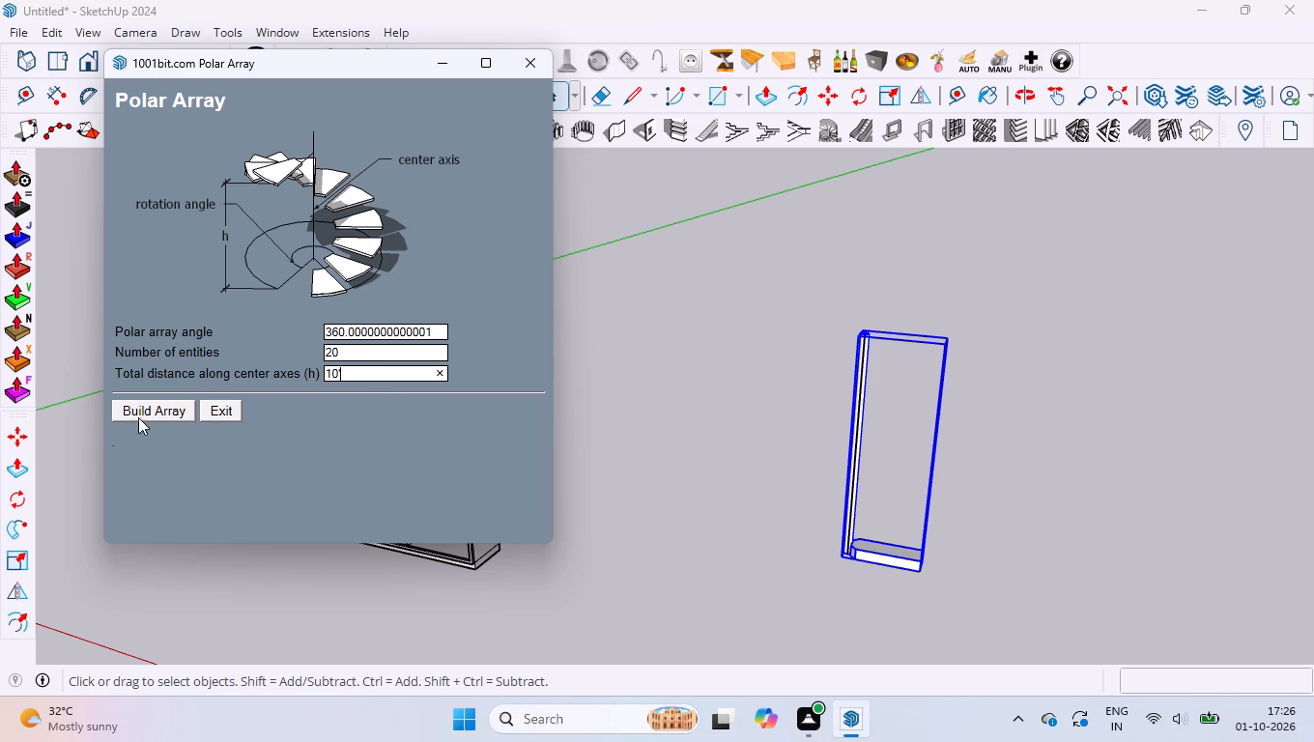
Build the polar array, picking the bottom and top endpoints of the 10' line as the rotation axis.
{"action": "left_click", "coordinate": [142, 410]}
{"action": "scroll", "coordinate": [974, 574], "scroll_direction": "up", "scroll_amount": 17}
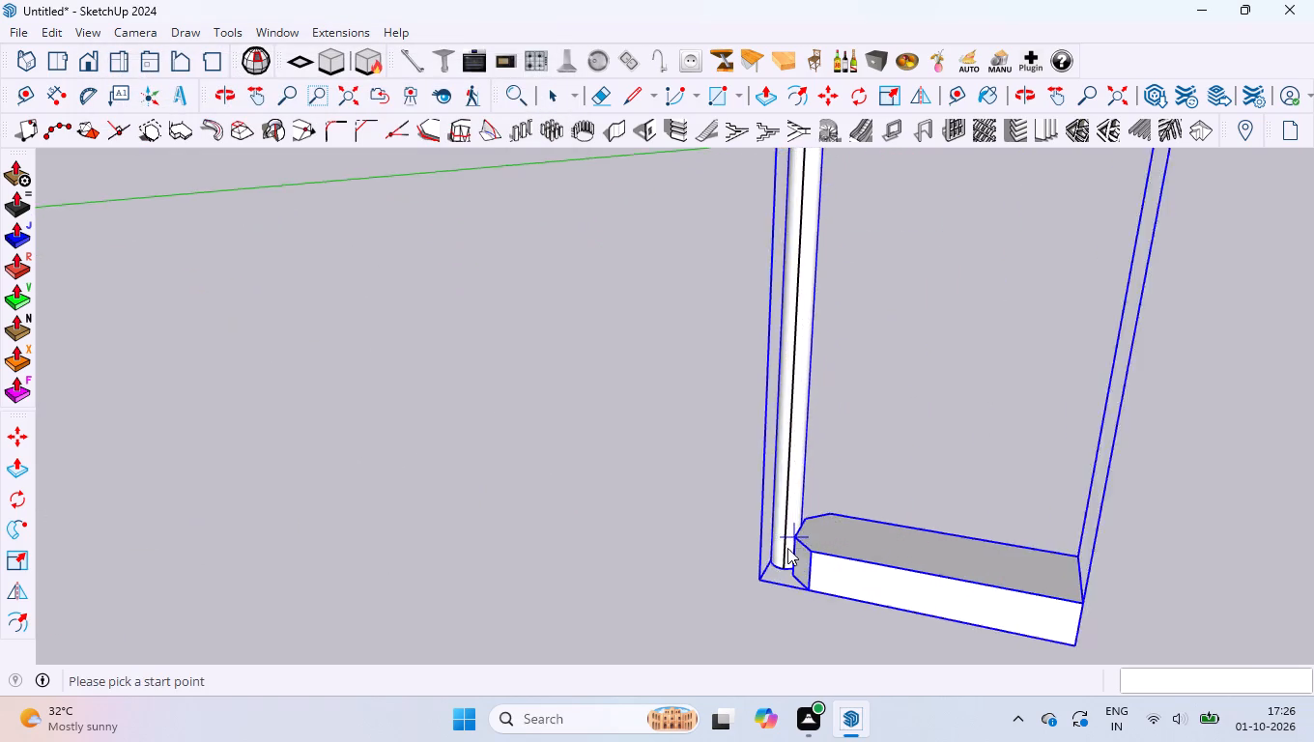
{"action": "scroll", "coordinate": [787, 548], "scroll_direction": "up", "scroll_amount": 12}
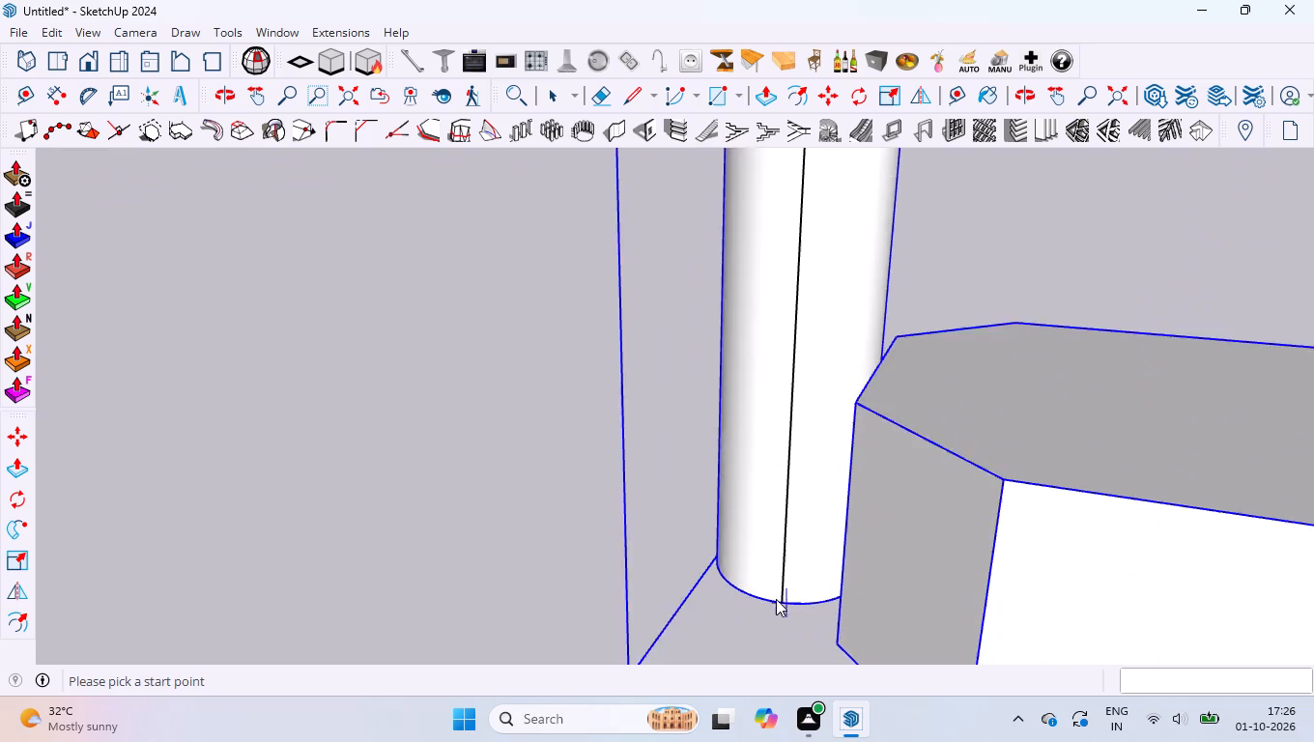
{"action": "scroll", "coordinate": [776, 599], "scroll_direction": "up", "scroll_amount": 20}
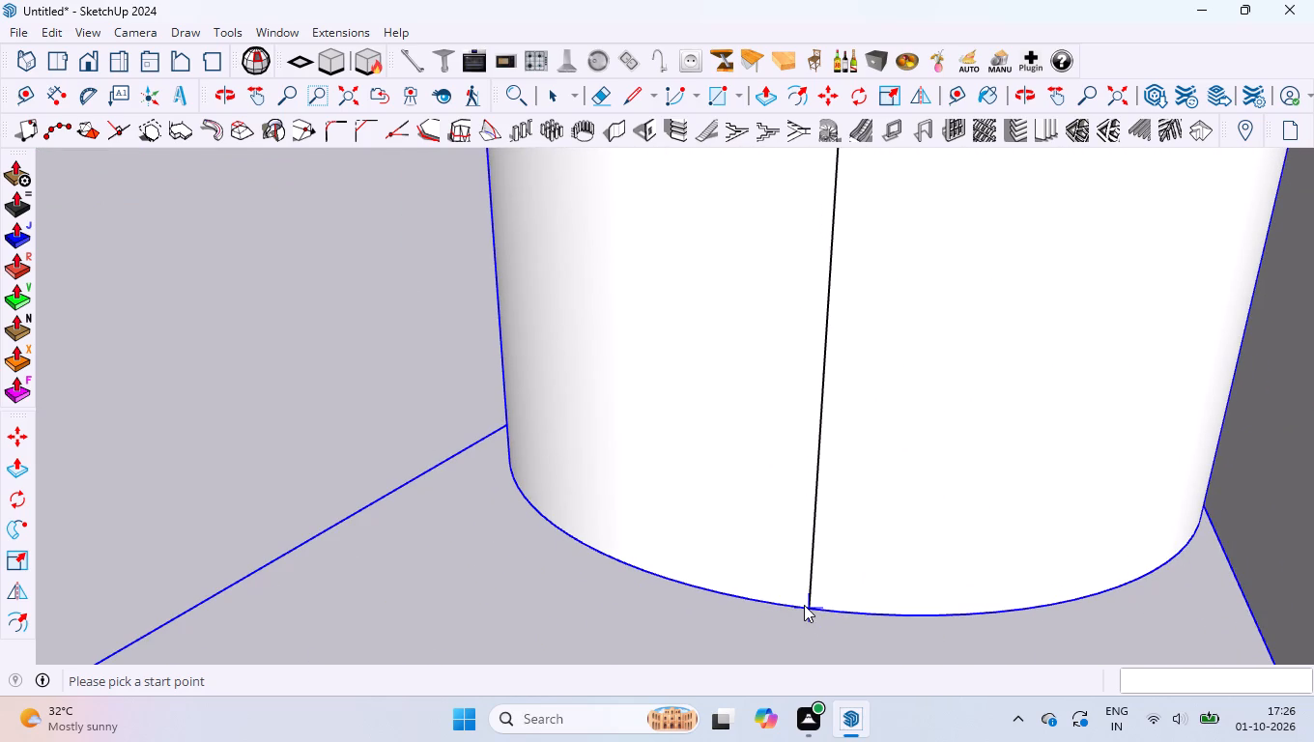
{"action": "left_click", "coordinate": [807, 607]}
{"action": "scroll", "coordinate": [803, 610], "scroll_direction": "down", "scroll_amount": 18}
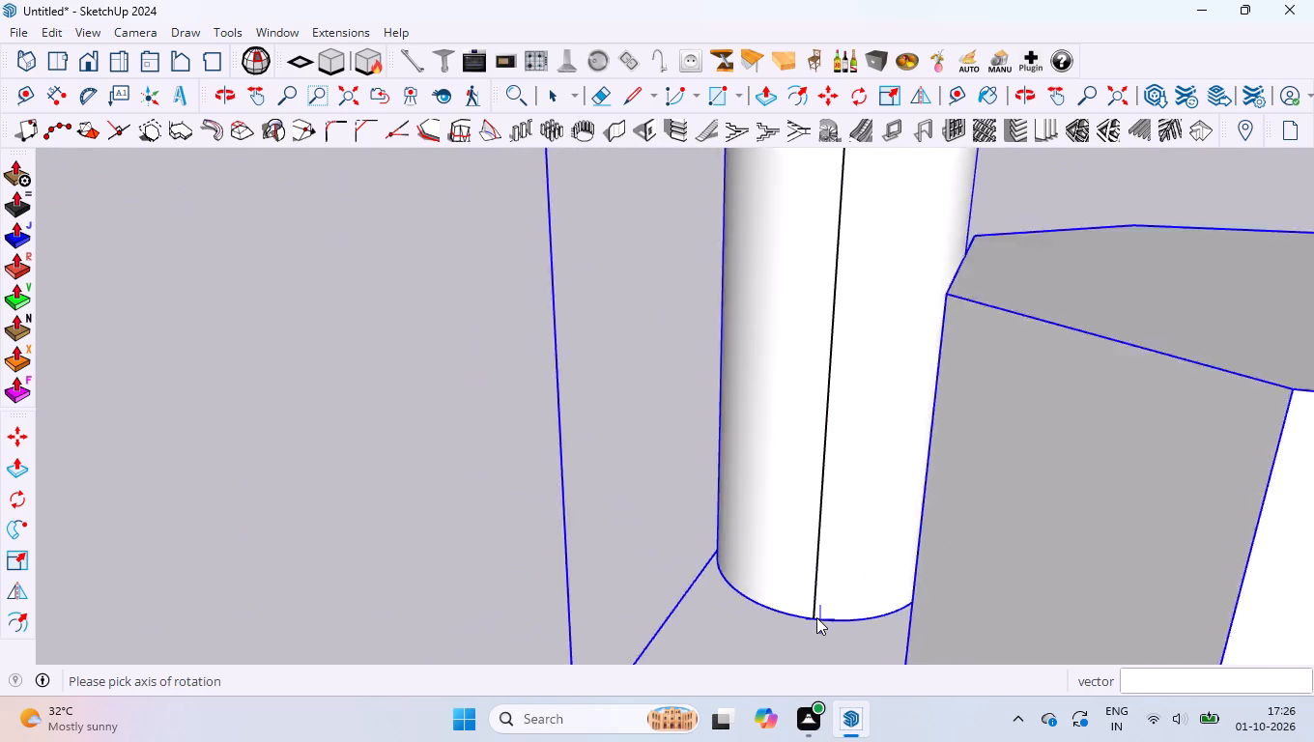
{"action": "scroll", "coordinate": [816, 617], "scroll_direction": "down", "scroll_amount": 20}
{"action": "scroll", "coordinate": [816, 617], "scroll_direction": "down", "scroll_amount": 14}
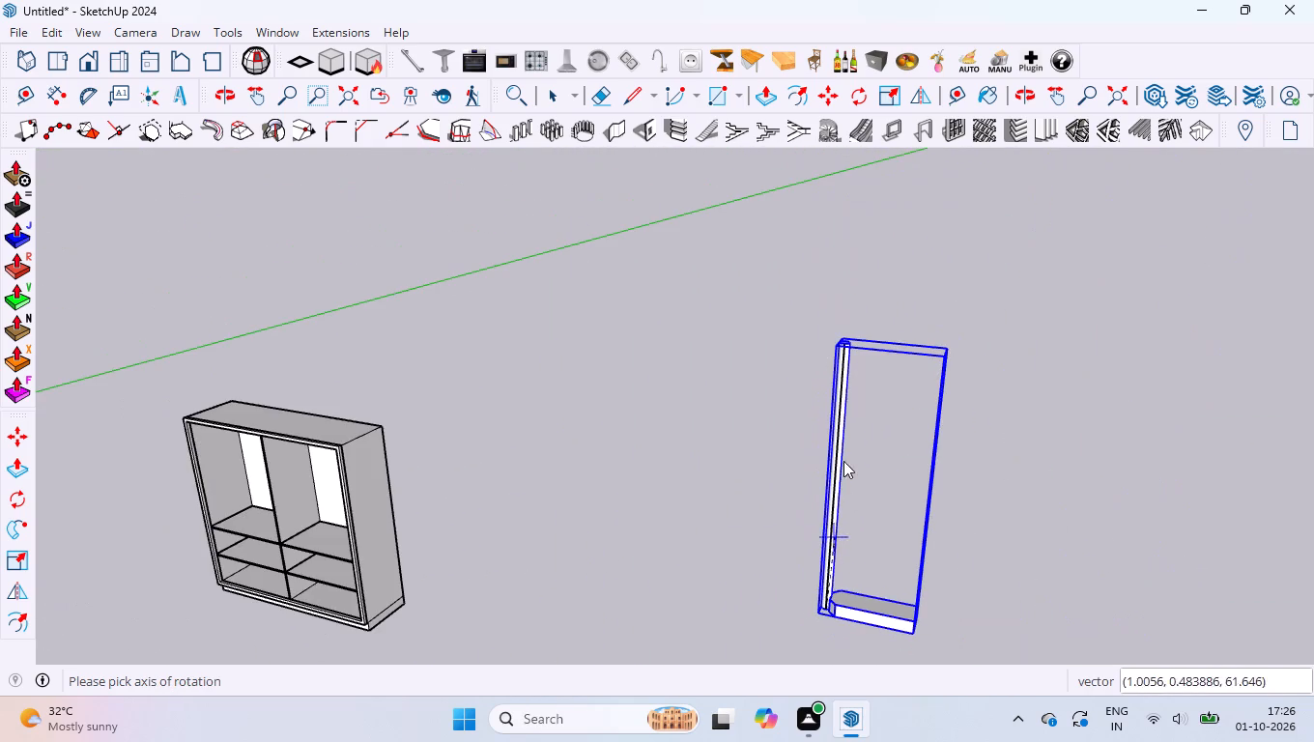
{"action": "scroll", "coordinate": [872, 360], "scroll_direction": "up", "scroll_amount": 20}
{"action": "scroll", "coordinate": [872, 360], "scroll_direction": "up", "scroll_amount": 4}
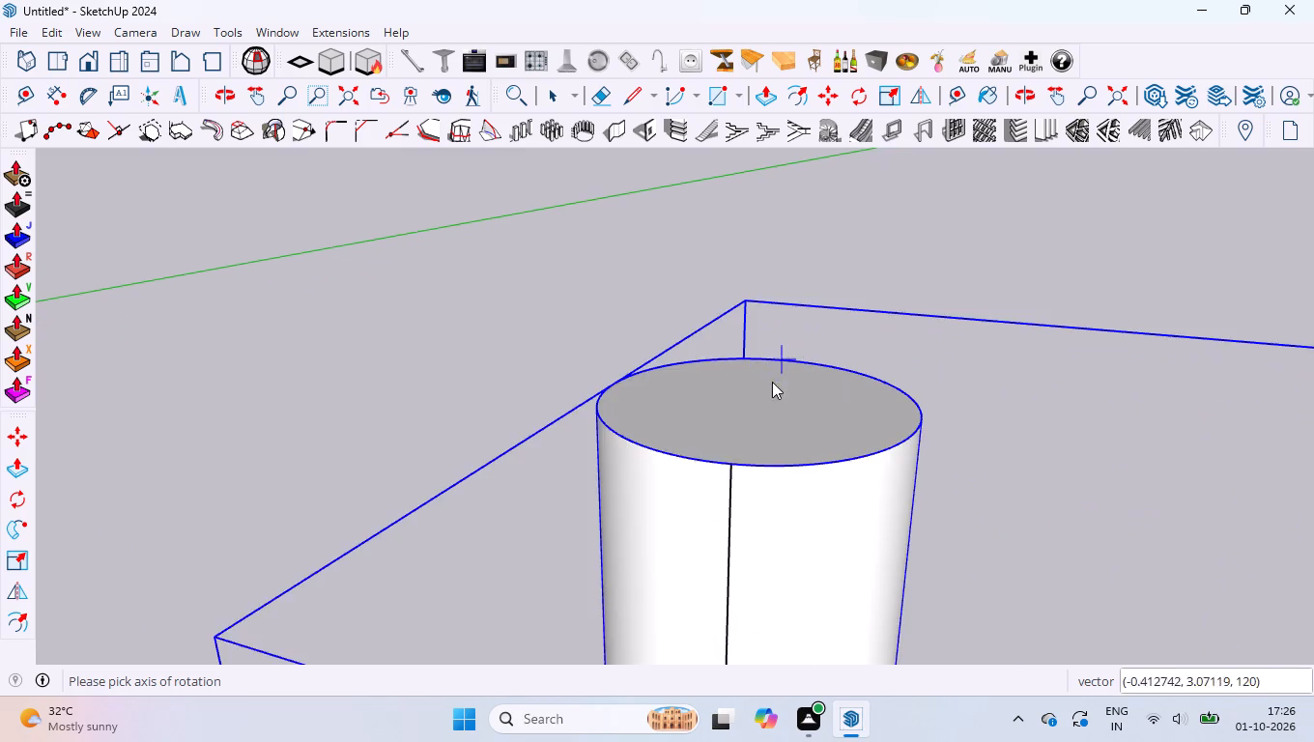
{"action": "scroll", "coordinate": [768, 387], "scroll_direction": "up", "scroll_amount": 1}
{"action": "scroll", "coordinate": [694, 532], "scroll_direction": "up", "scroll_amount": 6}
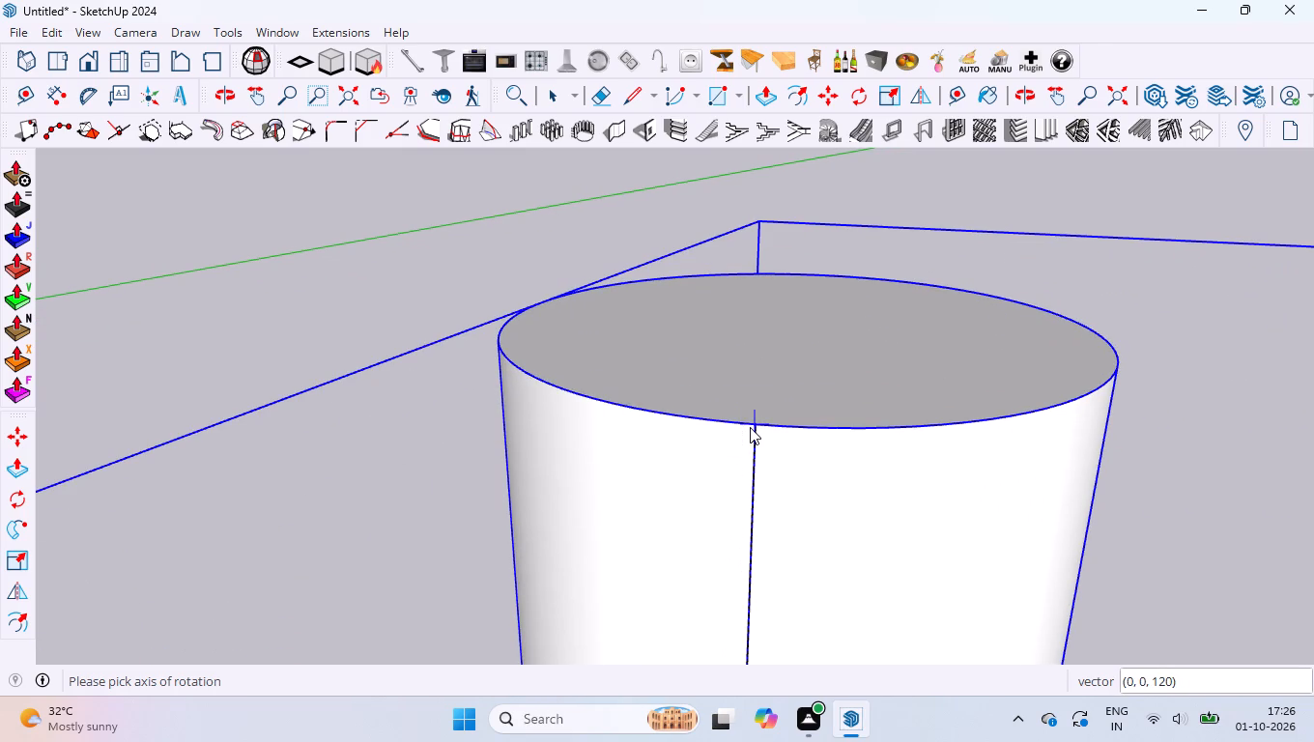
{"action": "left_click", "coordinate": [754, 424]}
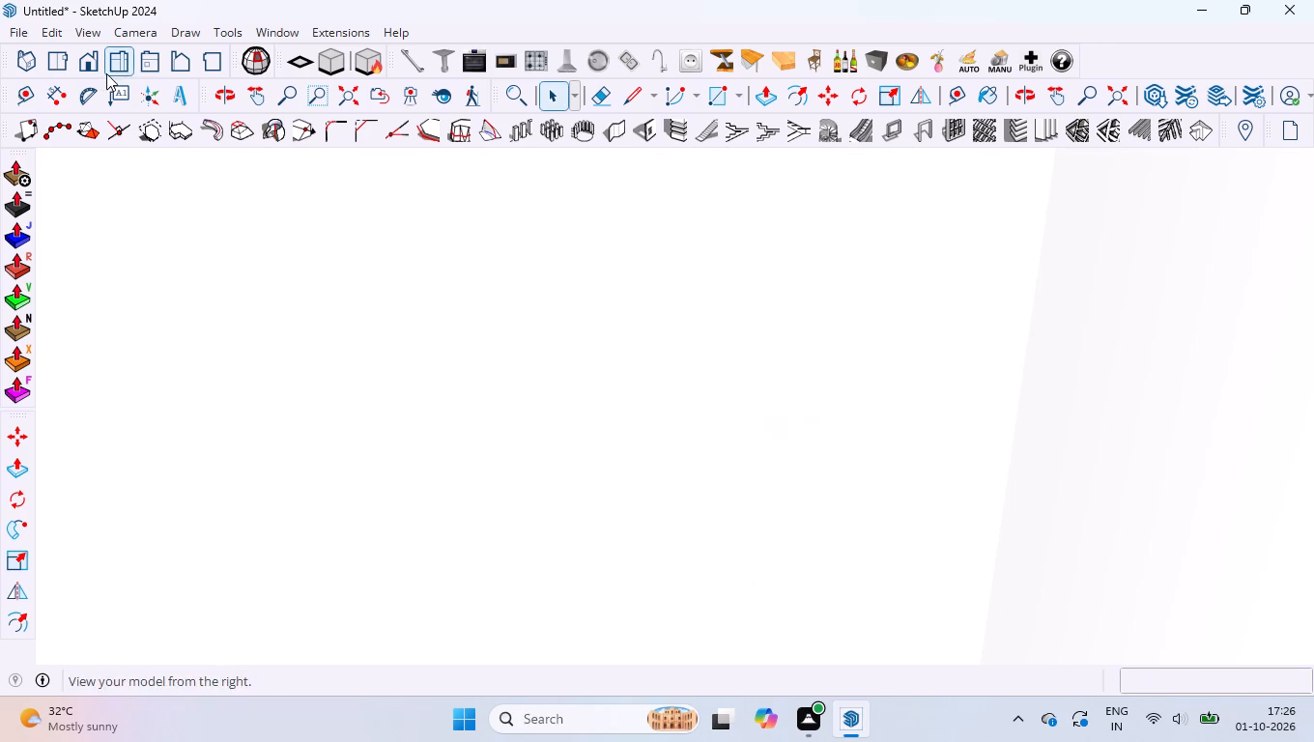
Check the arrayed spiral steps in the front view.
{"action": "middle_click_drag", "start_coordinate": [143, 183], "coordinate": [374, 347]}
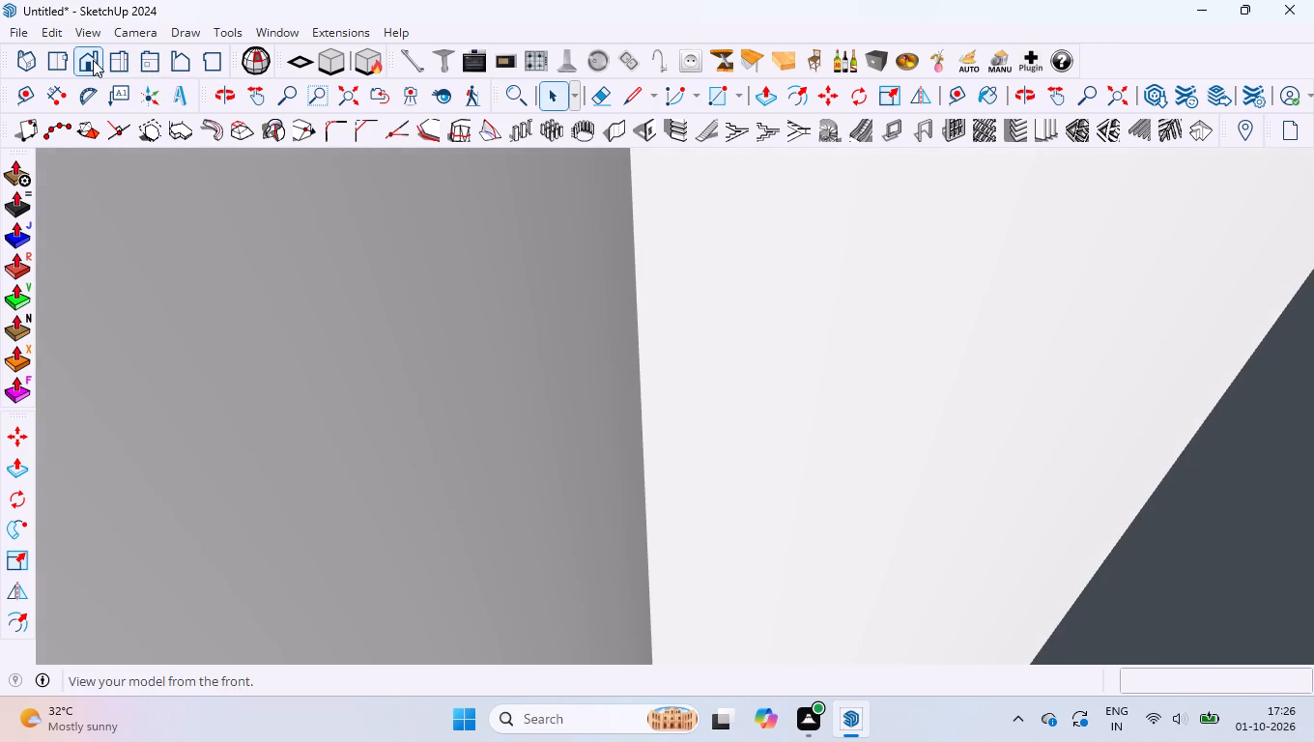
{"action": "left_click", "coordinate": [93, 60]}
{"action": "scroll", "coordinate": [570, 306], "scroll_direction": "down", "scroll_amount": 20}
{"action": "scroll", "coordinate": [570, 306], "scroll_direction": "down", "scroll_amount": 5}
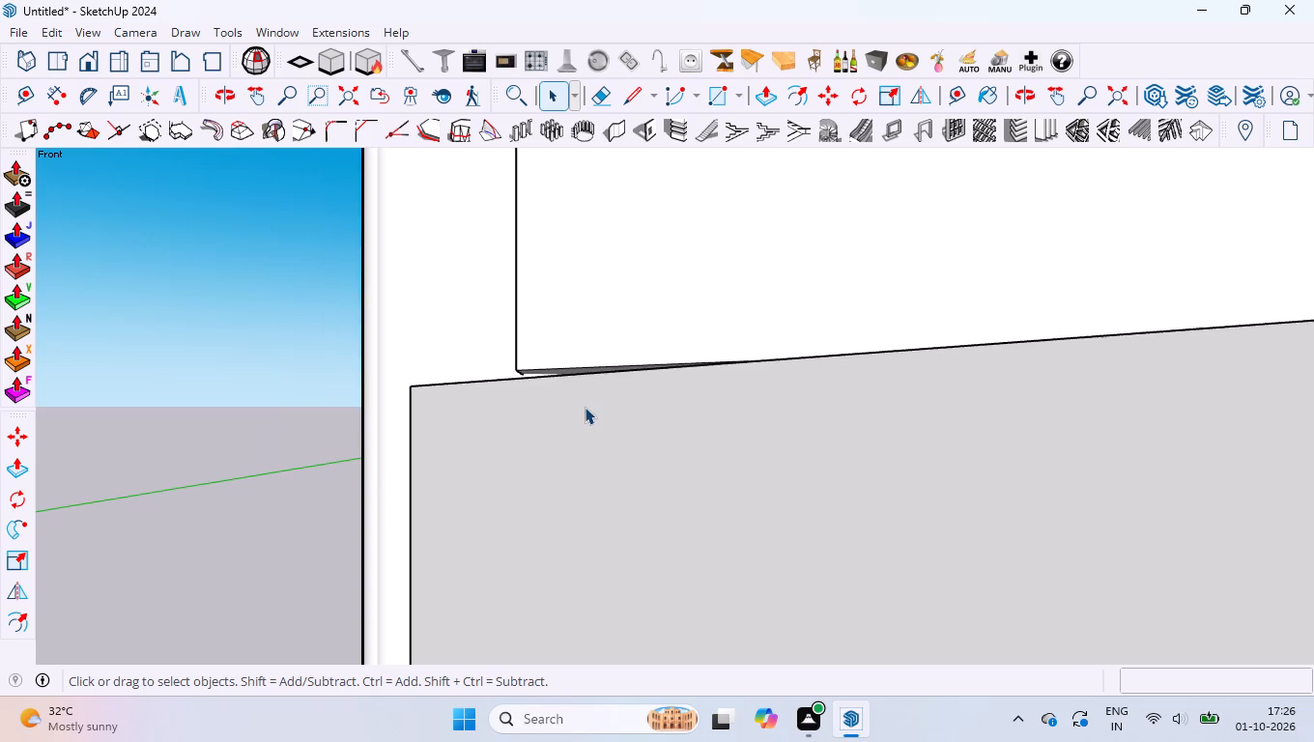
{"action": "scroll", "coordinate": [585, 407], "scroll_direction": "down", "scroll_amount": 20}
{"action": "scroll", "coordinate": [585, 407], "scroll_direction": "down", "scroll_amount": 19}
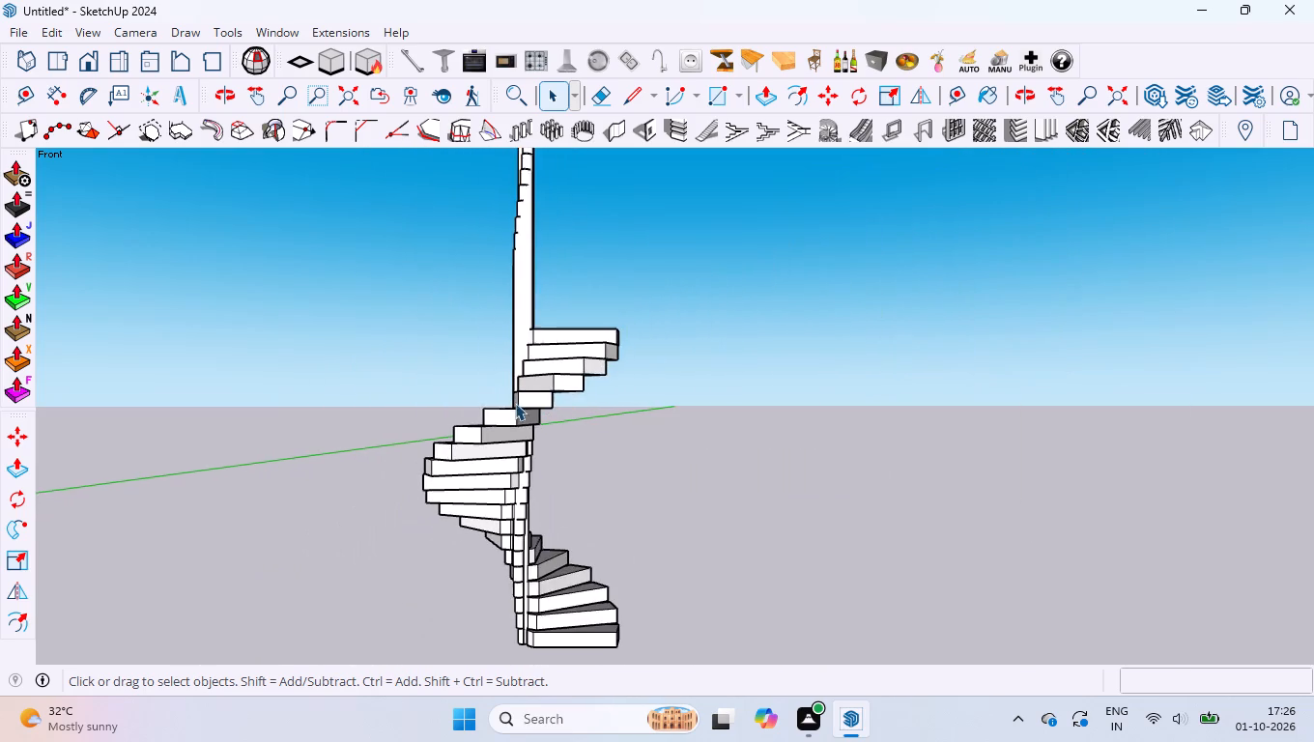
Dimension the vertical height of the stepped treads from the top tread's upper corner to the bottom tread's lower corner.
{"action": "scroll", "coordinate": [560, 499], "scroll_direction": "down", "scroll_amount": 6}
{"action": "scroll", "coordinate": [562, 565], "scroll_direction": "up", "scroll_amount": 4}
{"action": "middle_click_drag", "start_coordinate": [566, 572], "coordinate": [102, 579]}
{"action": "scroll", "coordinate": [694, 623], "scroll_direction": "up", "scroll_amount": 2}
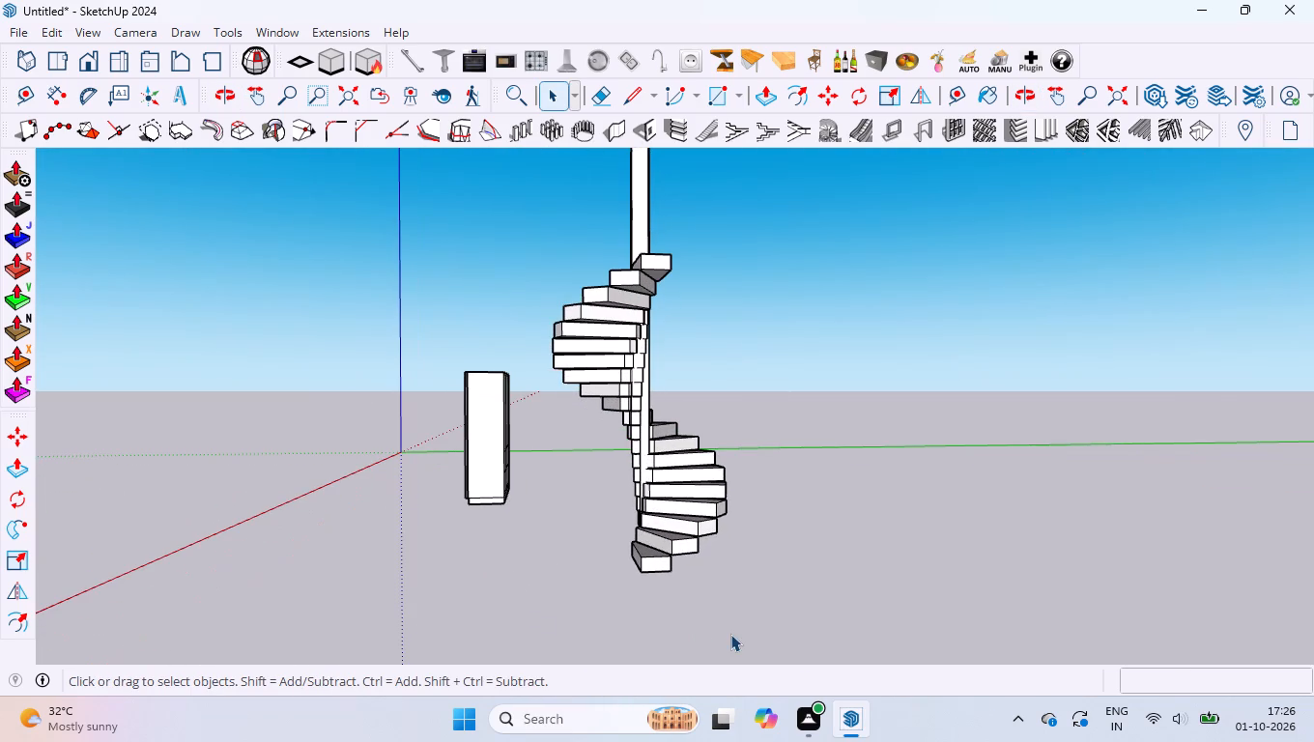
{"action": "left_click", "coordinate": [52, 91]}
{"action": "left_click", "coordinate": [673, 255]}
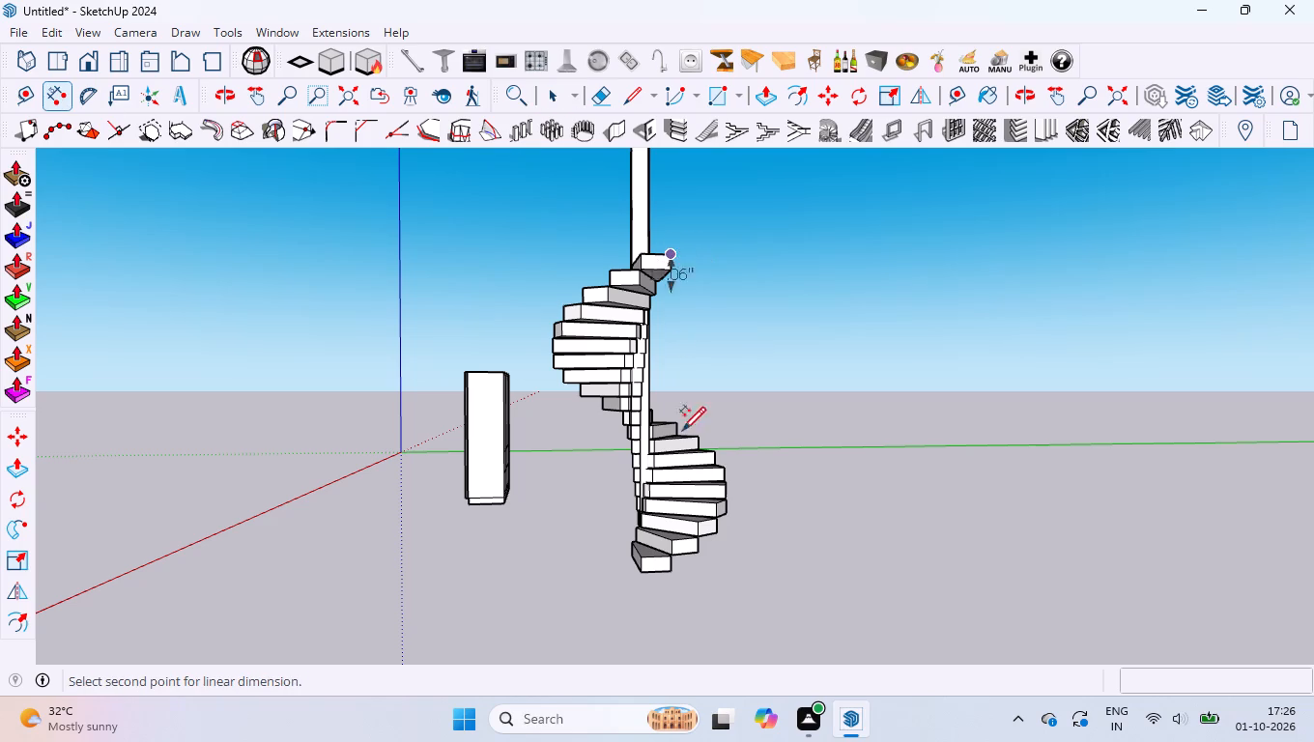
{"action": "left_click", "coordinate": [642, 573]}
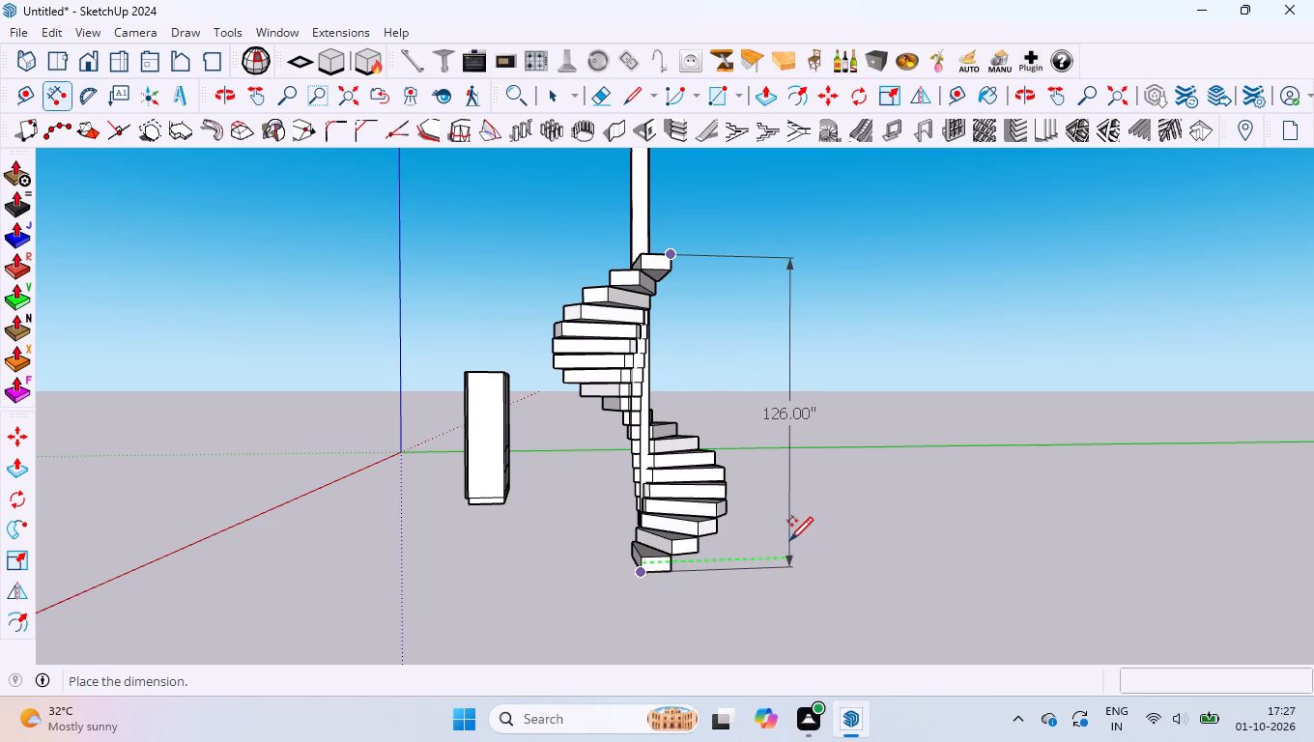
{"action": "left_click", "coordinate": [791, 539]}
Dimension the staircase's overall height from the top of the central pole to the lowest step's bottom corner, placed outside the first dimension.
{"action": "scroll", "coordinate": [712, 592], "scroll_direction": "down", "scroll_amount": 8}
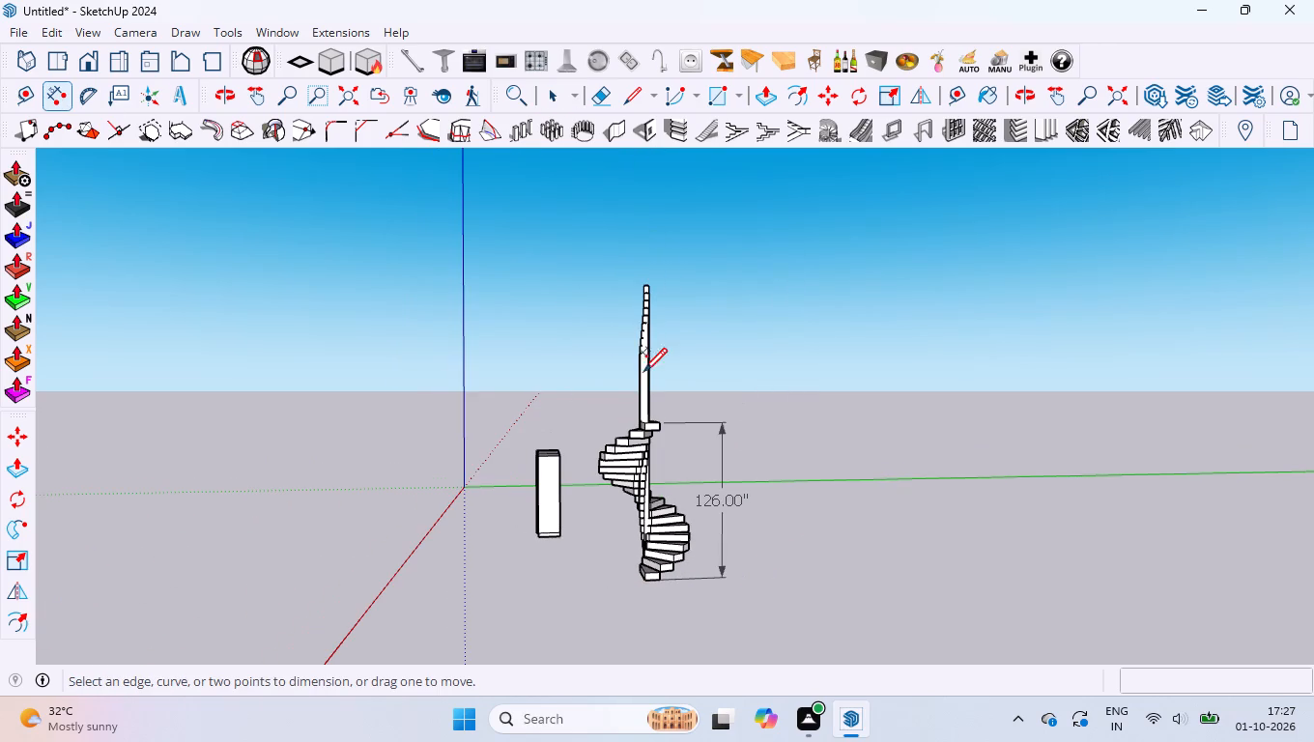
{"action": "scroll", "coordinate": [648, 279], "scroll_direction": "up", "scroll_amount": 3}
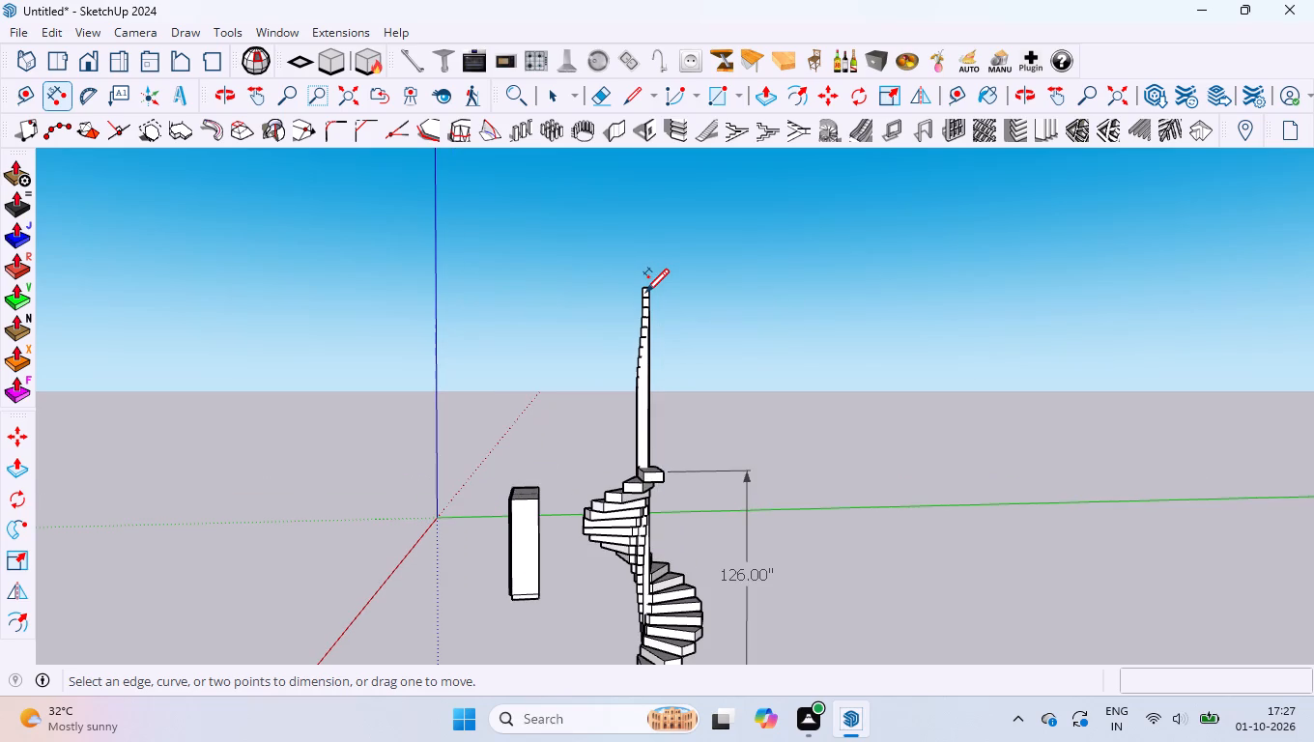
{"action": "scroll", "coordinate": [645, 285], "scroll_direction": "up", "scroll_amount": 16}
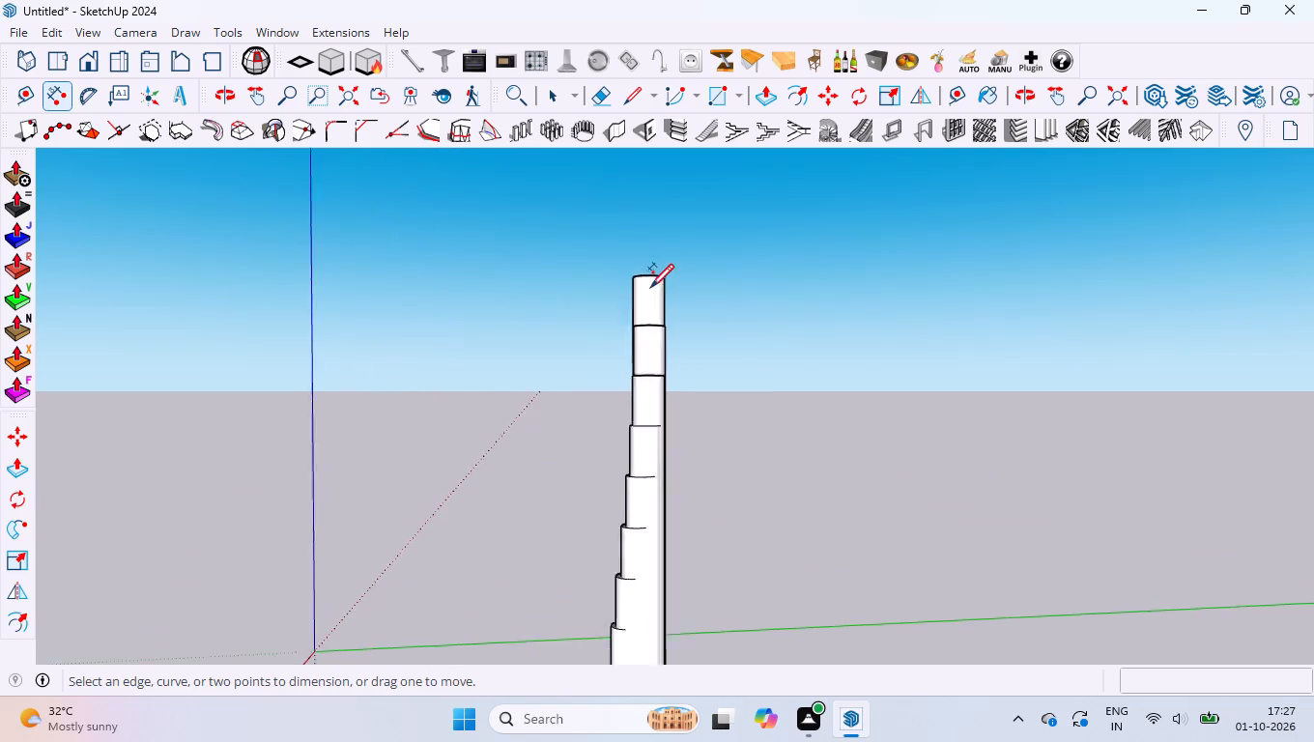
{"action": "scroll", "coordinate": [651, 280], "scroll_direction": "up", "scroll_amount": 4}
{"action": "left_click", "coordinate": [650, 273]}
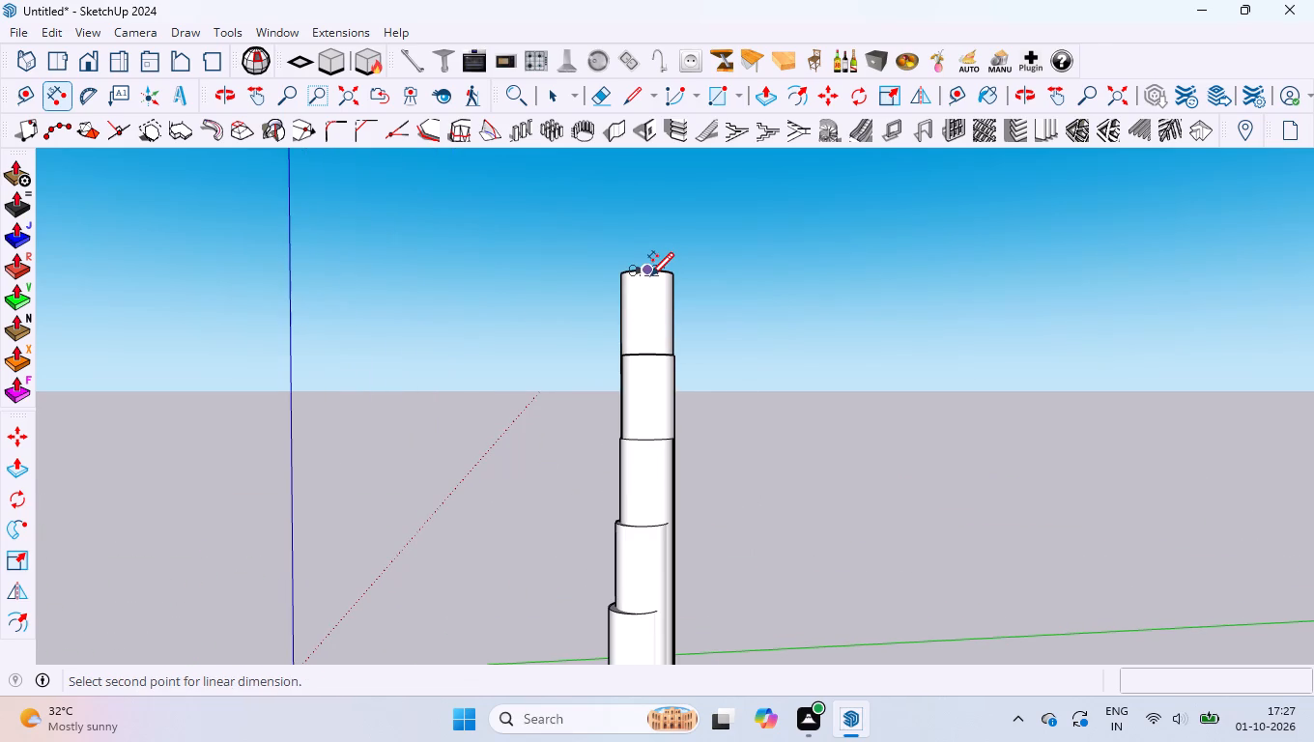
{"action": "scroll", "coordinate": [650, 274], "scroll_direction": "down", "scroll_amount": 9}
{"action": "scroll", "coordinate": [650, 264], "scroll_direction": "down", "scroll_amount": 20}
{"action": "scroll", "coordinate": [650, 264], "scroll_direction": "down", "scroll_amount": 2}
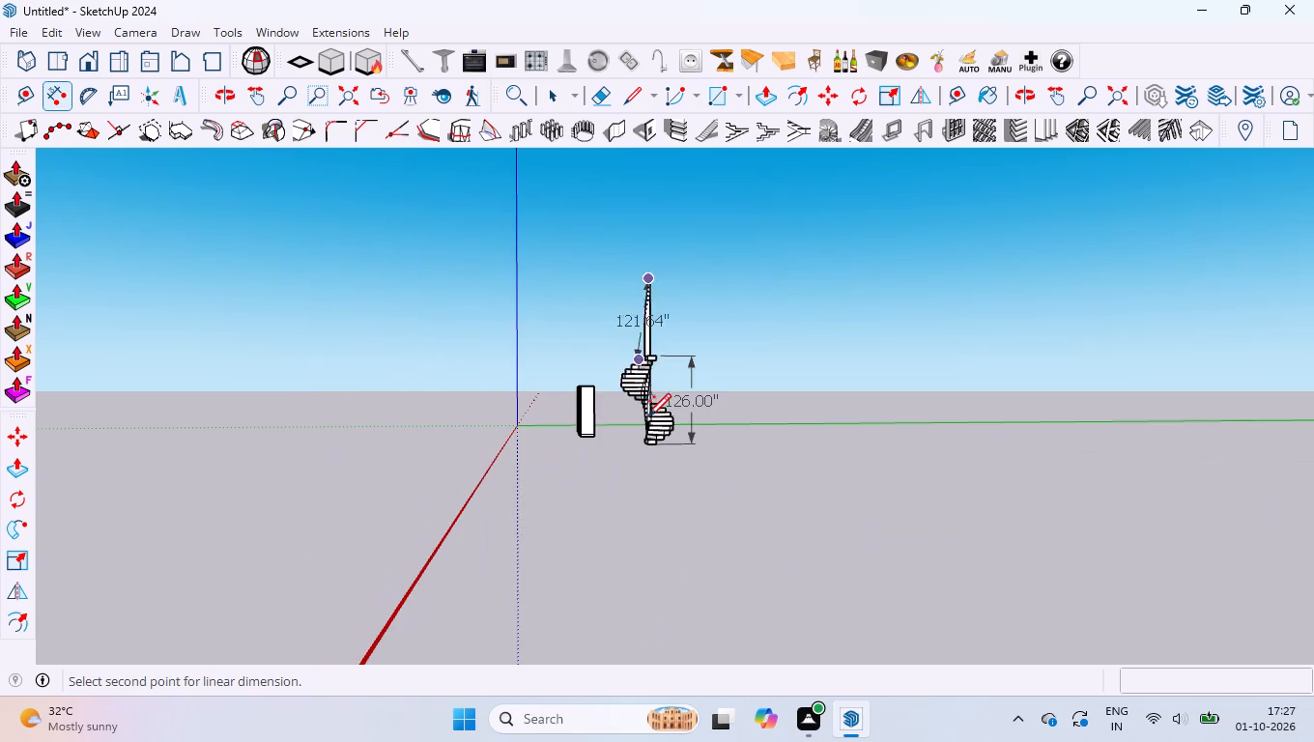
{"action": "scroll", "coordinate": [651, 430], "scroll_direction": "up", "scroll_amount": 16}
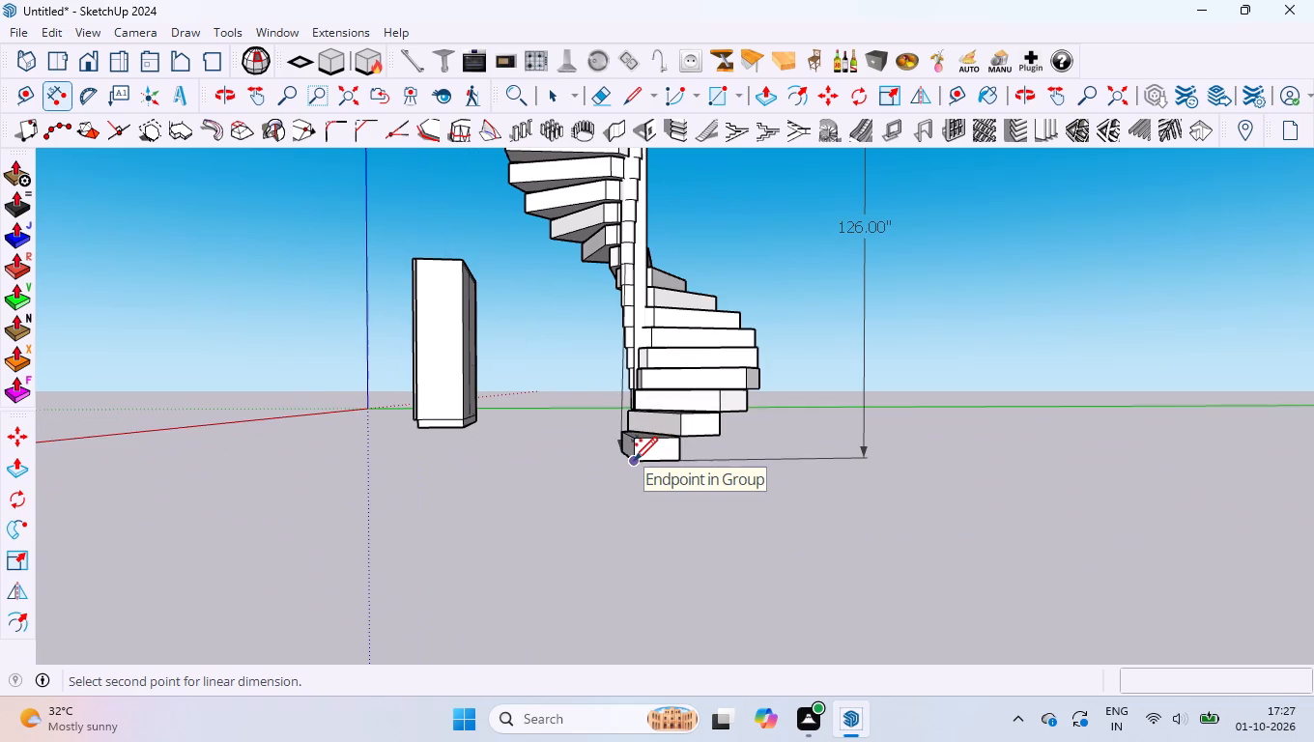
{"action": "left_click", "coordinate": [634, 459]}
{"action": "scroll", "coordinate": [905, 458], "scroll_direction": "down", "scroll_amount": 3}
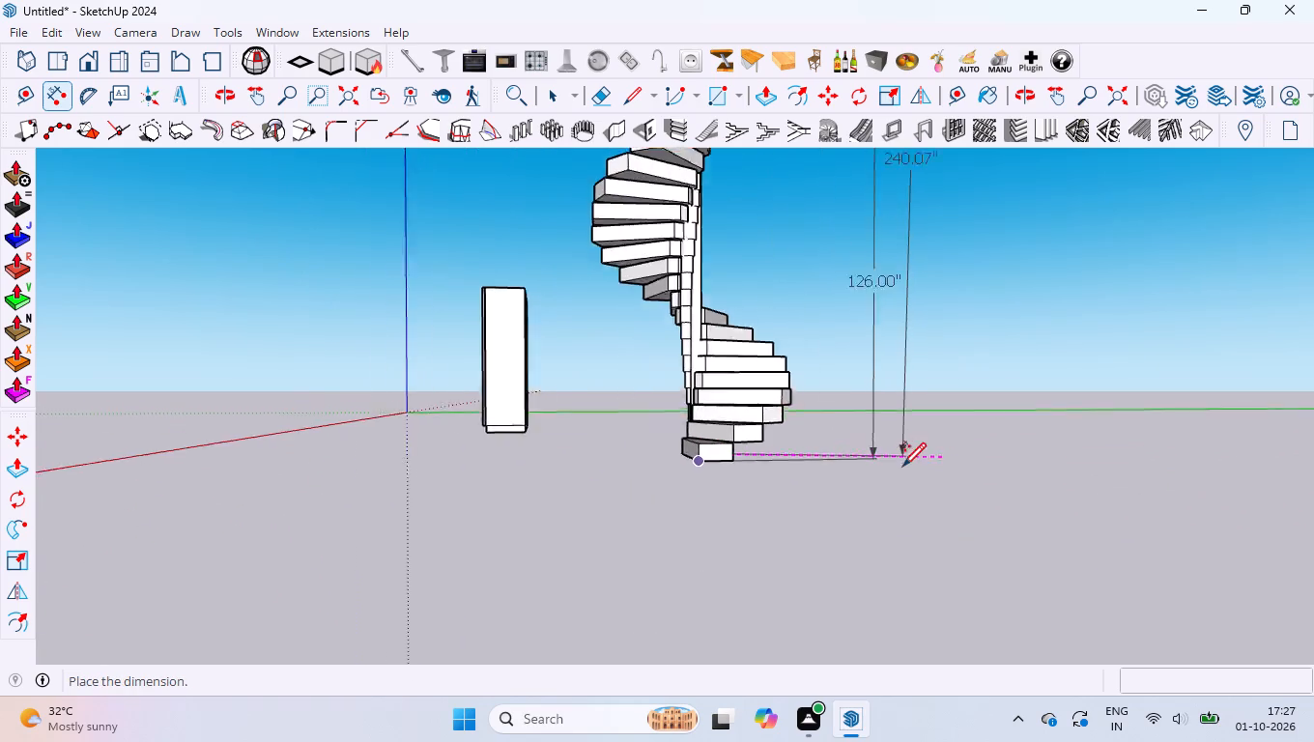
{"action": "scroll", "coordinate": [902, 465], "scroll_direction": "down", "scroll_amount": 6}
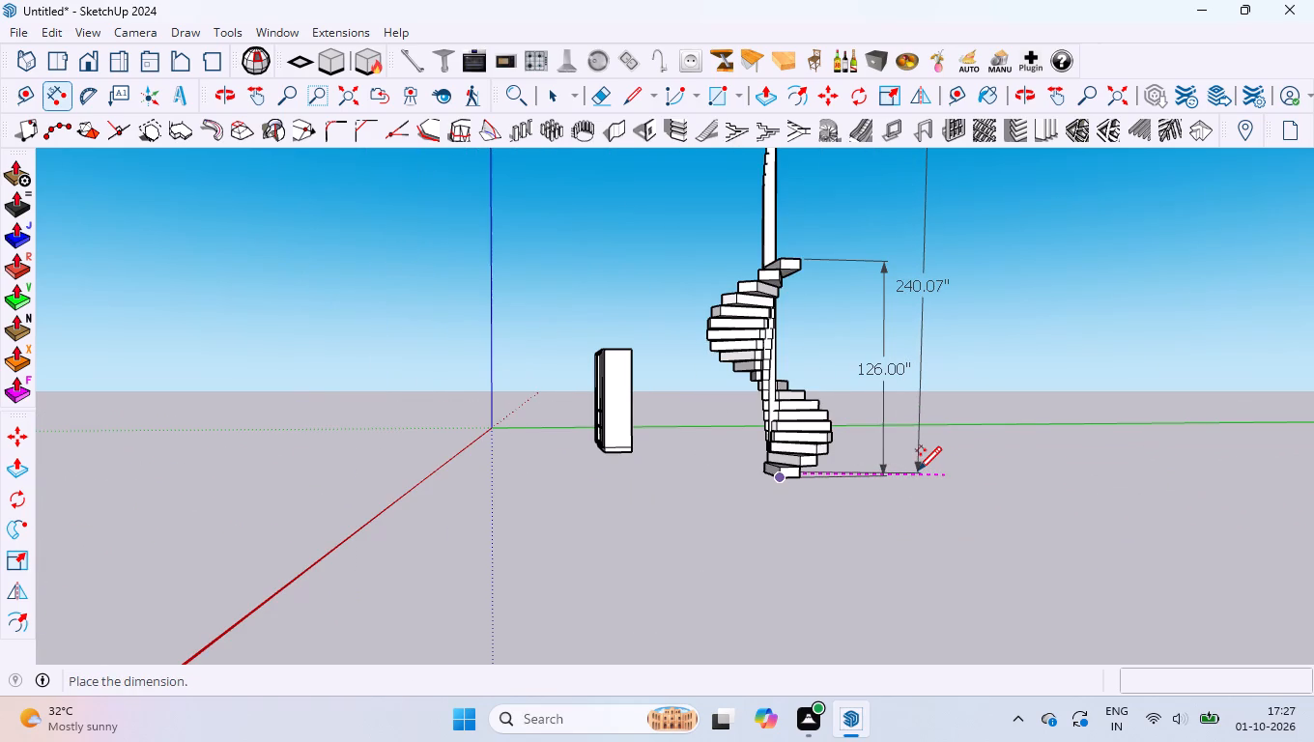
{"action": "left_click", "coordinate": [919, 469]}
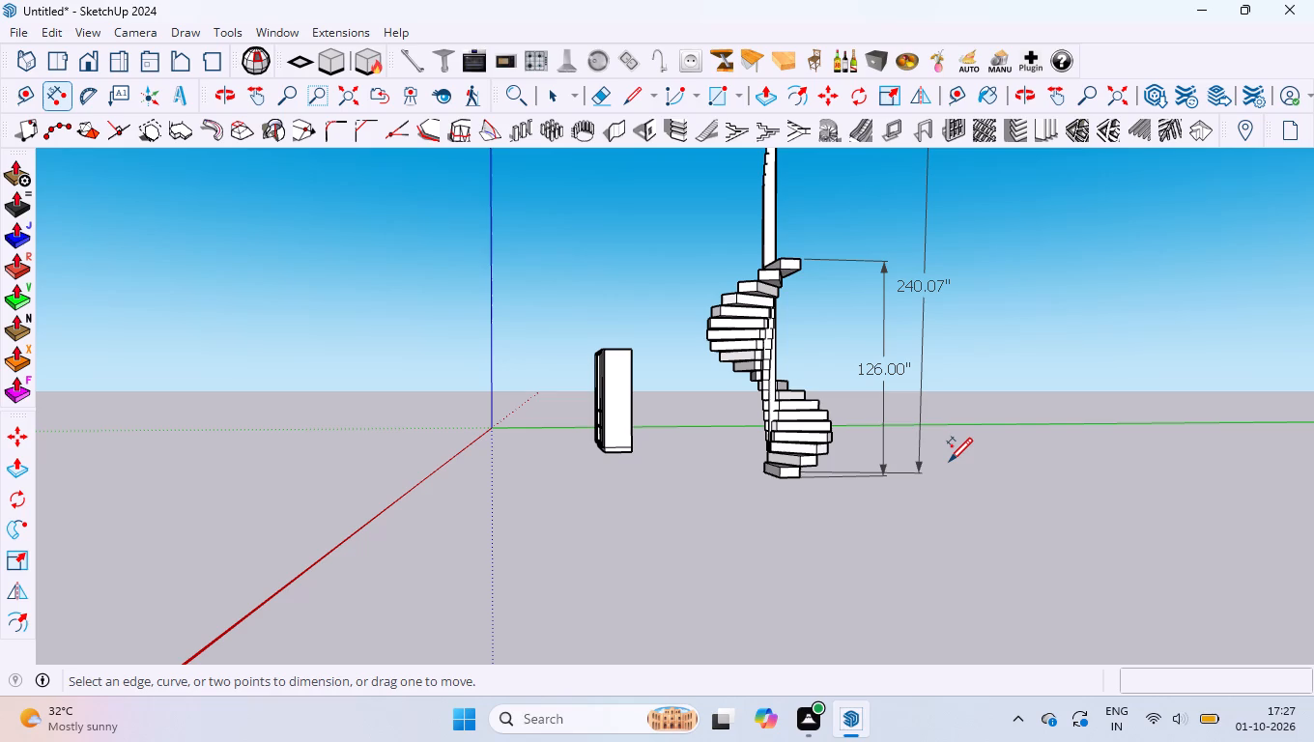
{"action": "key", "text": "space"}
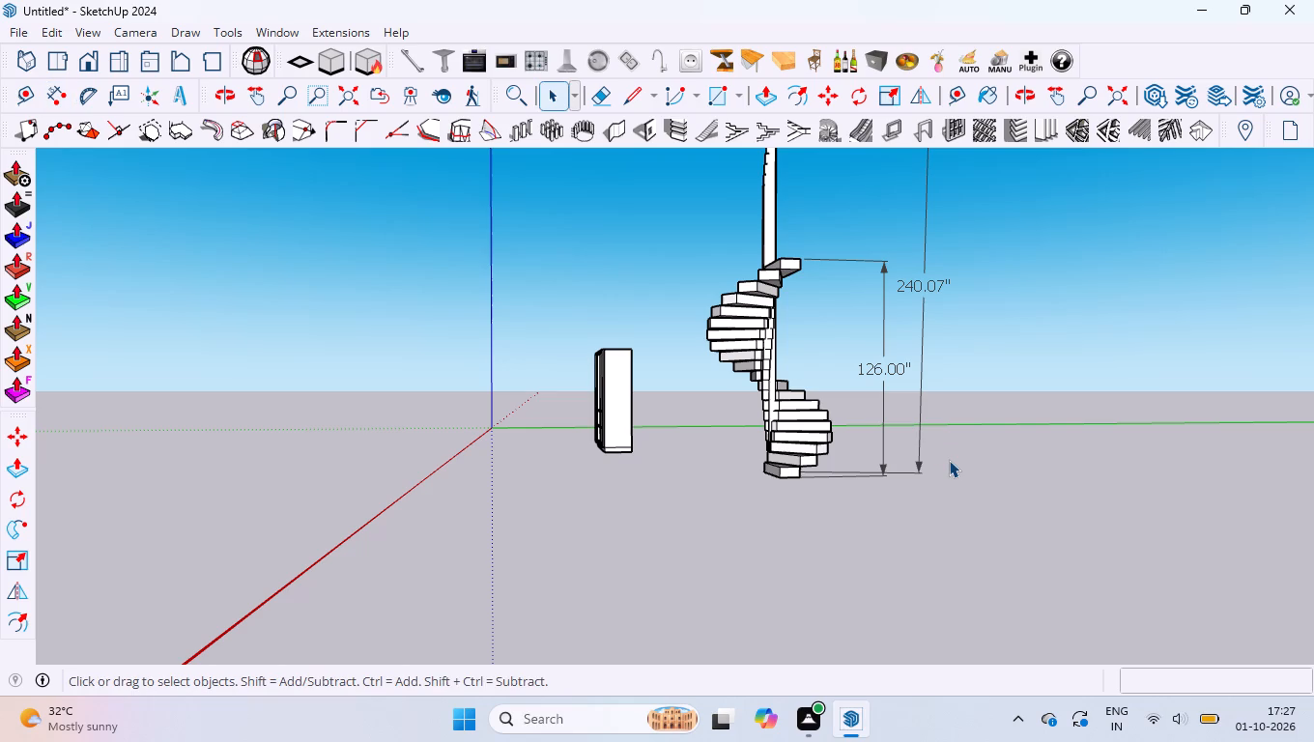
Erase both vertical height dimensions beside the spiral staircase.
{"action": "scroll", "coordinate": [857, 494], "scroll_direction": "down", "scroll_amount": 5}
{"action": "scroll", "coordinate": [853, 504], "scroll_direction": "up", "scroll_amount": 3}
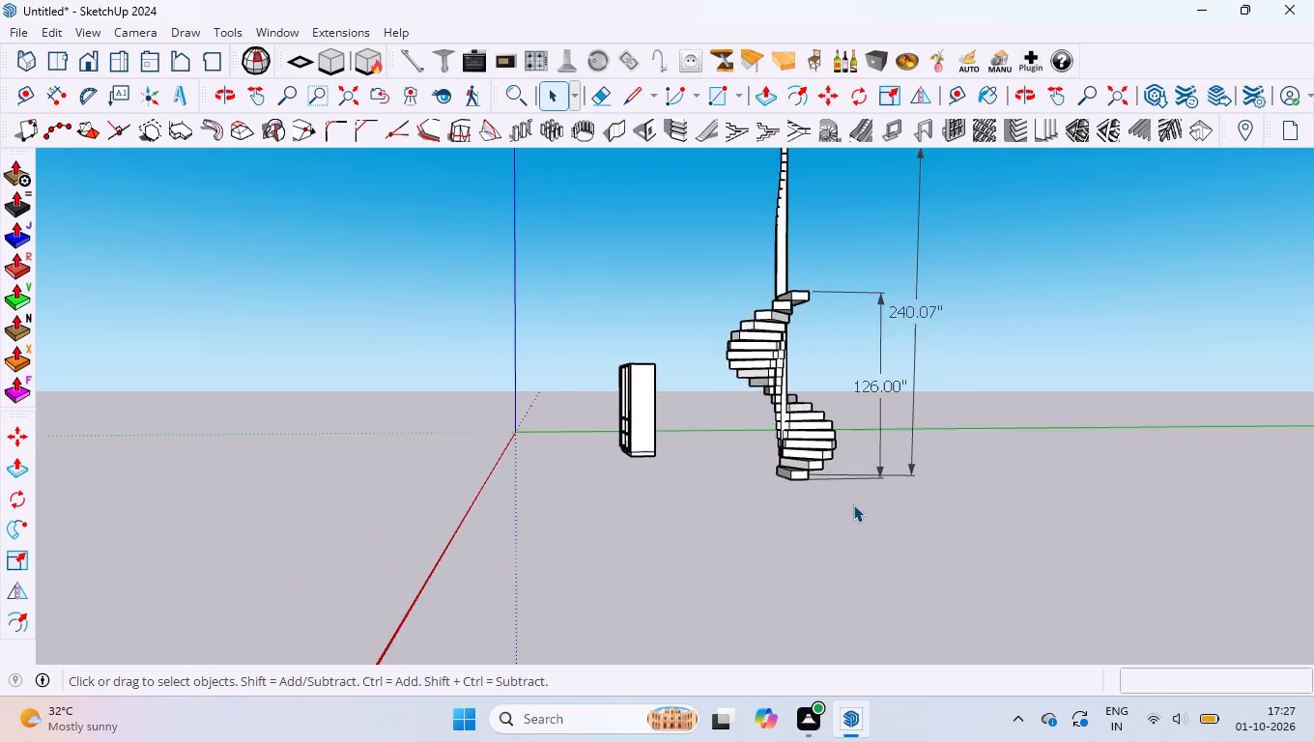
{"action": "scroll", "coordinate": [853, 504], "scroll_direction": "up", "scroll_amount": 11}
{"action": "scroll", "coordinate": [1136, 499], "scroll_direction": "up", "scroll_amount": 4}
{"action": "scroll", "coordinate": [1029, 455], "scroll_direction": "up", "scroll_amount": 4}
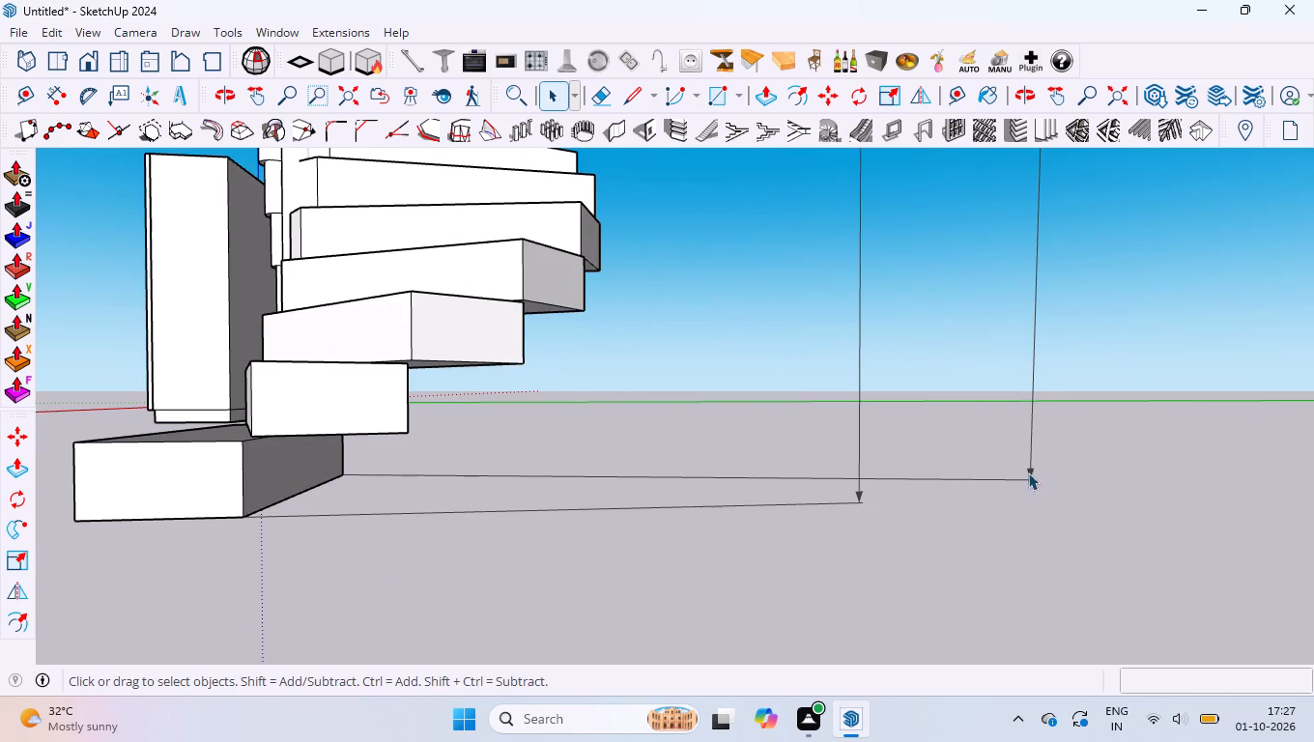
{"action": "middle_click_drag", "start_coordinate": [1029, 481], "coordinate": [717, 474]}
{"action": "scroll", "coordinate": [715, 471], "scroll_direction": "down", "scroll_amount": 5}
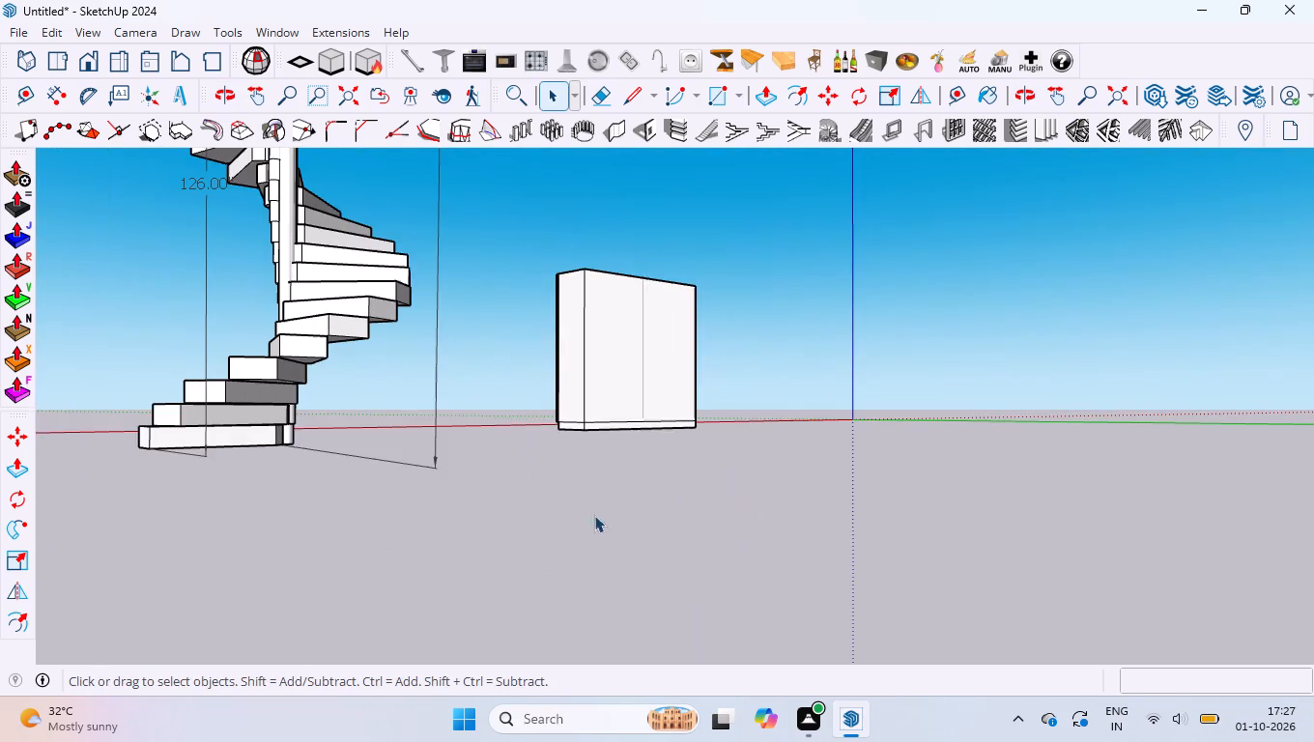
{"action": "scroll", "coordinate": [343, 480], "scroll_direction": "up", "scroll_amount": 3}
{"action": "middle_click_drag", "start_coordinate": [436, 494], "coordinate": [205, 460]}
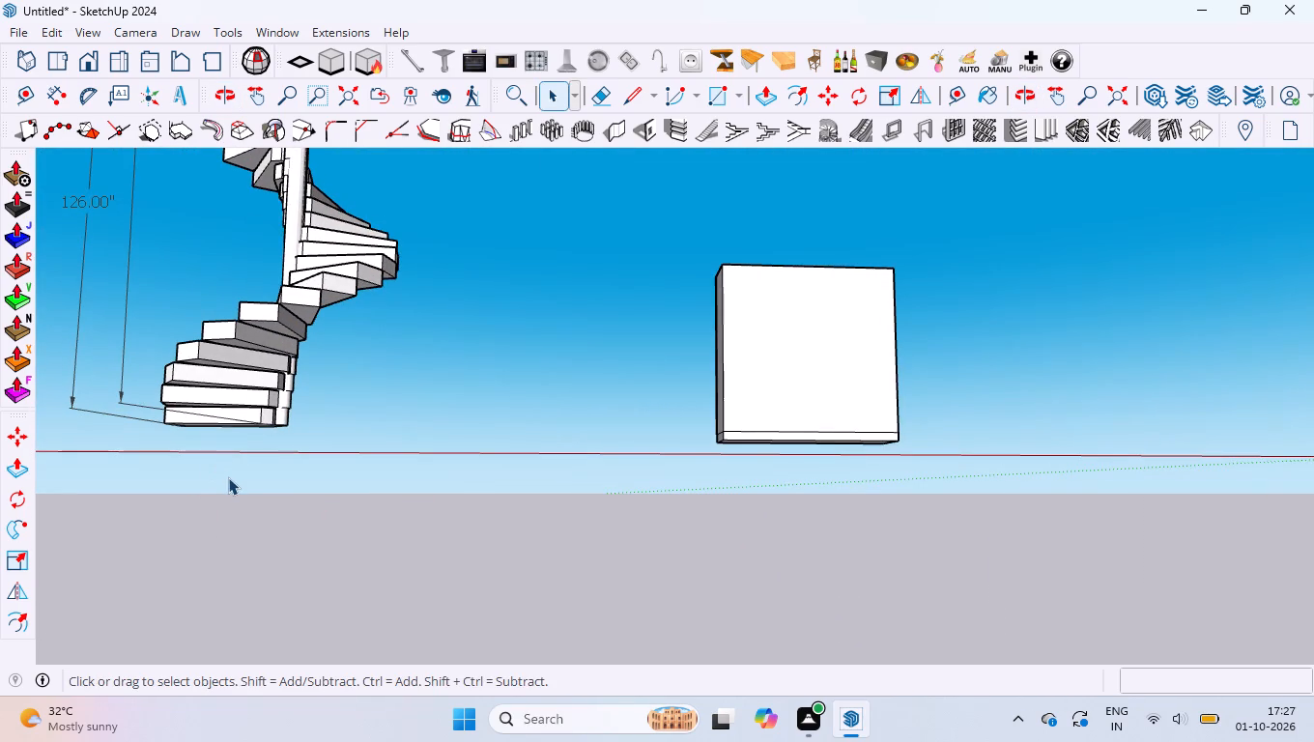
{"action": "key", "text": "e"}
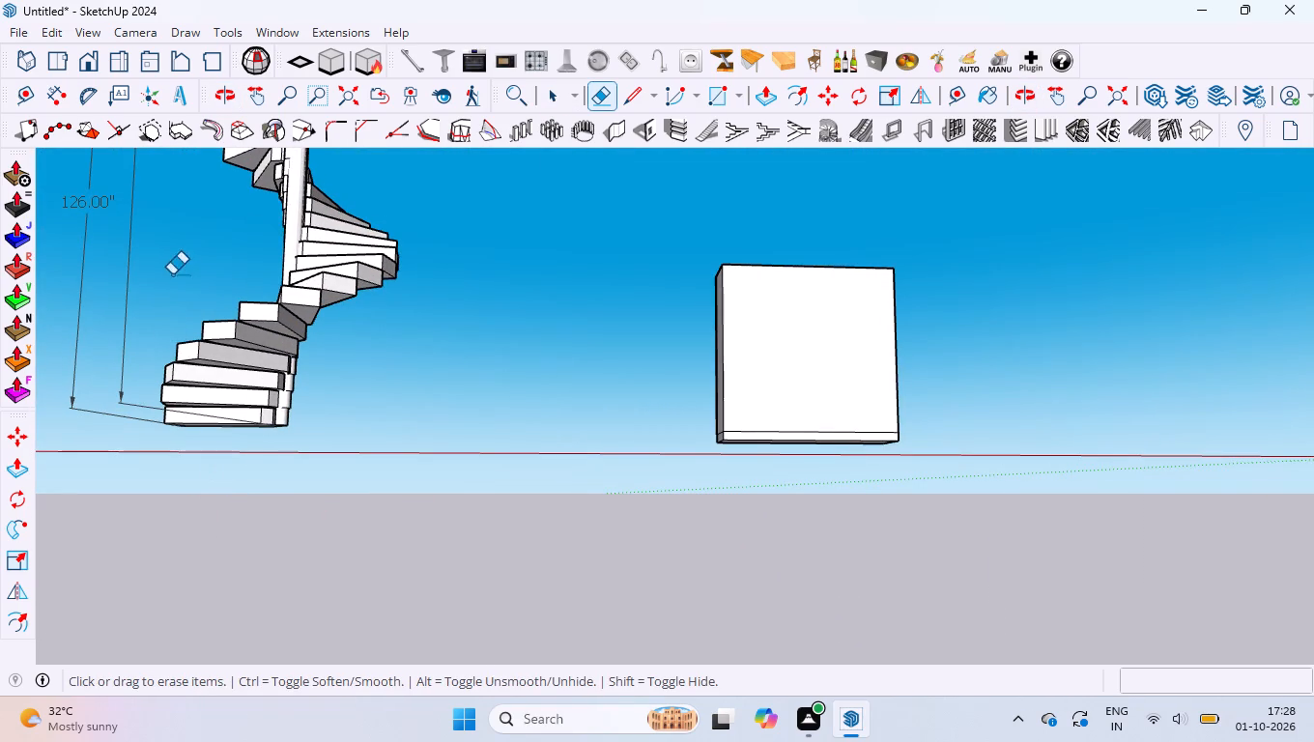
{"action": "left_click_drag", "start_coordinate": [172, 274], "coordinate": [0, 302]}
Examine the arrayed staircase from around and below, checking the lowest steps and how they meet the central pole.
{"action": "scroll", "coordinate": [529, 604], "scroll_direction": "down", "scroll_amount": 9}
{"action": "scroll", "coordinate": [632, 581], "scroll_direction": "down", "scroll_amount": 8}
{"action": "middle_click_drag", "start_coordinate": [595, 402], "coordinate": [1313, 509]}
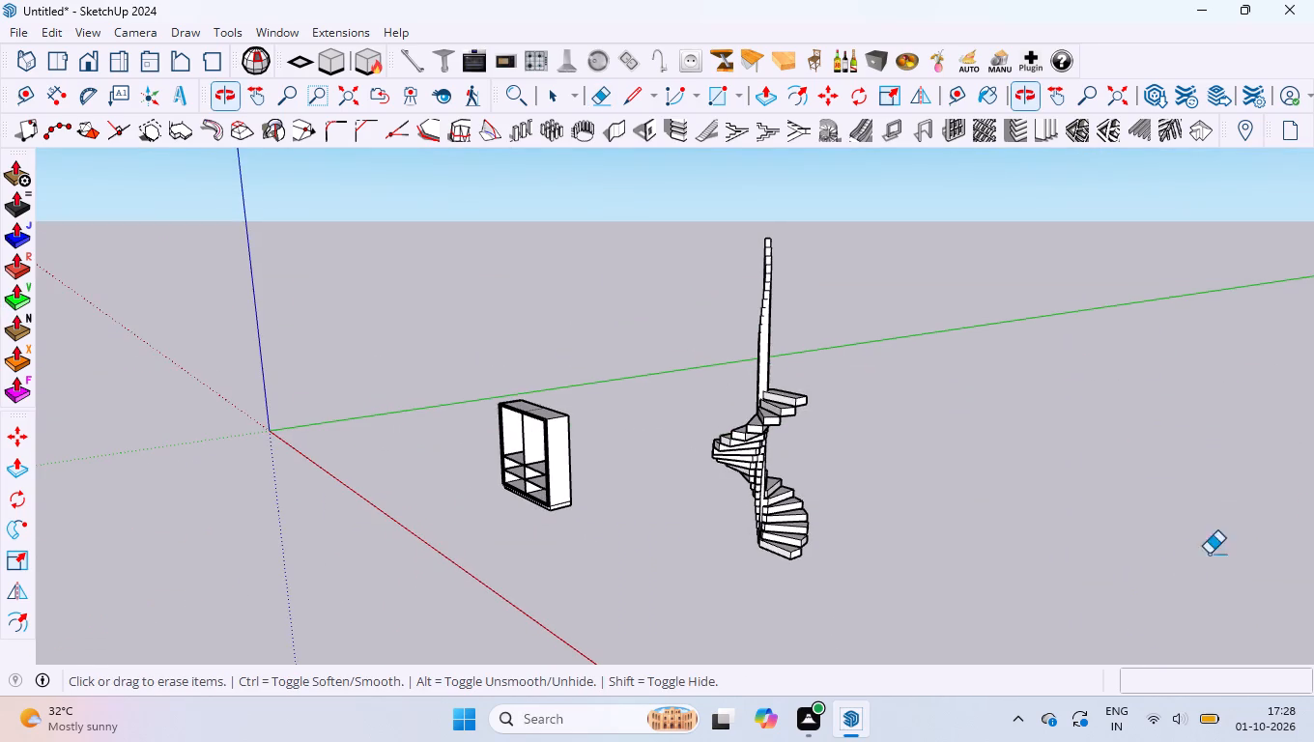
{"action": "scroll", "coordinate": [920, 550], "scroll_direction": "up", "scroll_amount": 20}
{"action": "scroll", "coordinate": [920, 550], "scroll_direction": "up", "scroll_amount": 2}
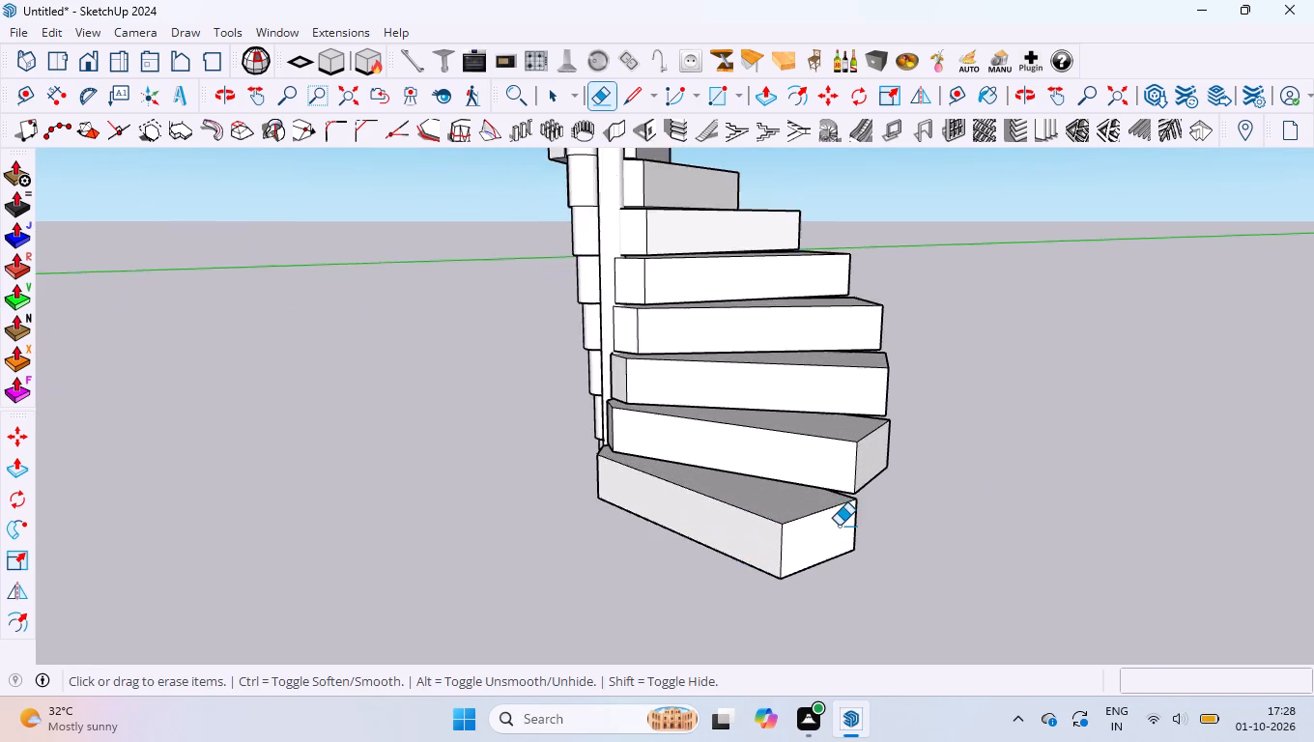
{"action": "scroll", "coordinate": [839, 526], "scroll_direction": "up", "scroll_amount": 11}
{"action": "middle_click_drag", "start_coordinate": [845, 518], "coordinate": [664, 270]}
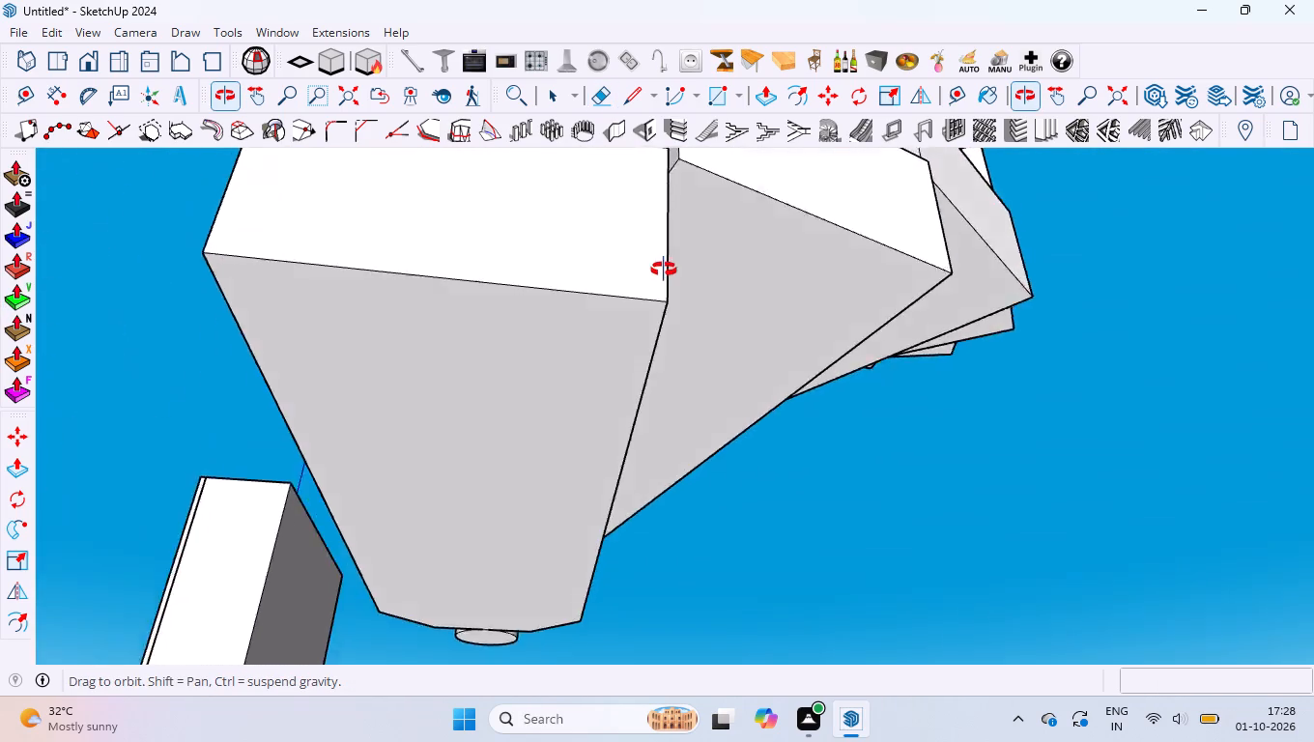
{"action": "middle_click_drag", "start_coordinate": [664, 270], "coordinate": [649, 283]}
{"action": "scroll", "coordinate": [295, 240], "scroll_direction": "down", "scroll_amount": 4}
{"action": "scroll", "coordinate": [328, 364], "scroll_direction": "down", "scroll_amount": 6}
{"action": "middle_click_drag", "start_coordinate": [350, 371], "coordinate": [475, 464]}
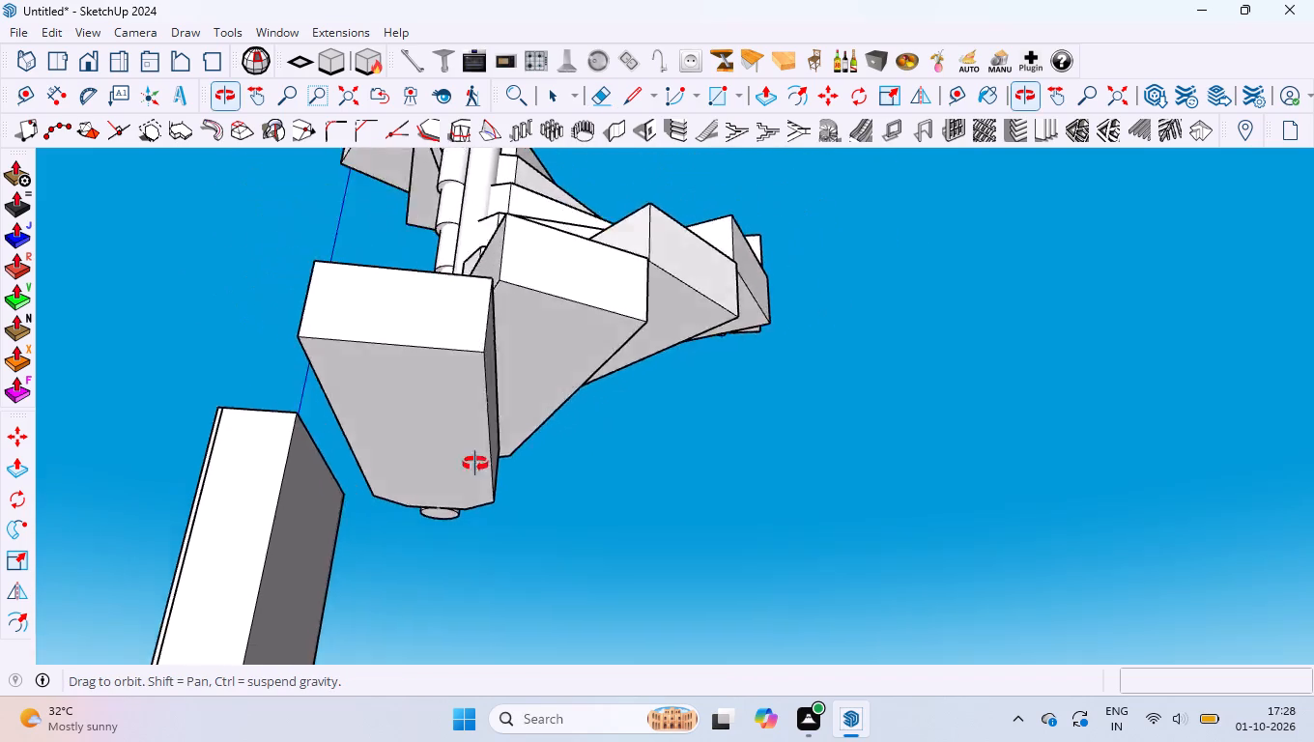
{"action": "middle_click_drag", "start_coordinate": [475, 464], "coordinate": [727, 617]}
{"action": "scroll", "coordinate": [508, 326], "scroll_direction": "down", "scroll_amount": 4}
{"action": "scroll", "coordinate": [548, 418], "scroll_direction": "down", "scroll_amount": 3}
{"action": "middle_click_drag", "start_coordinate": [520, 412], "coordinate": [646, 386]}
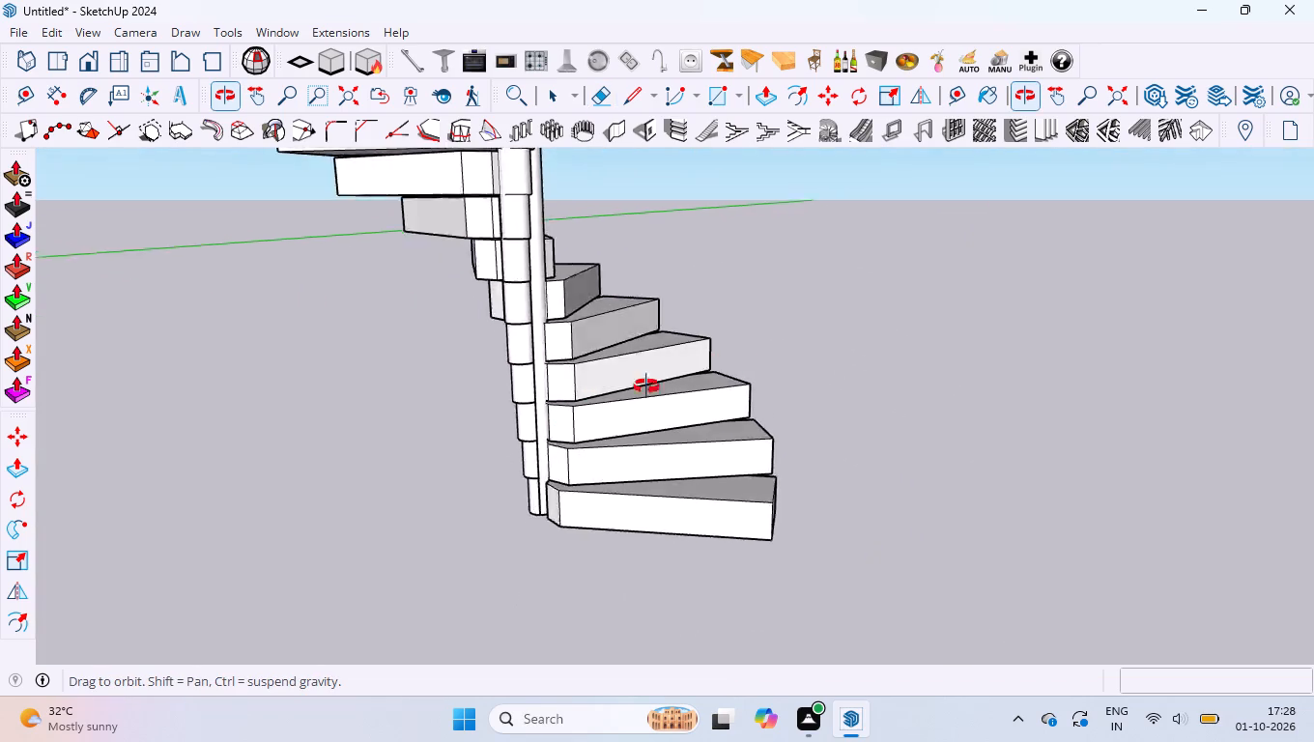
{"action": "middle_click_drag", "start_coordinate": [646, 386], "coordinate": [453, 315]}
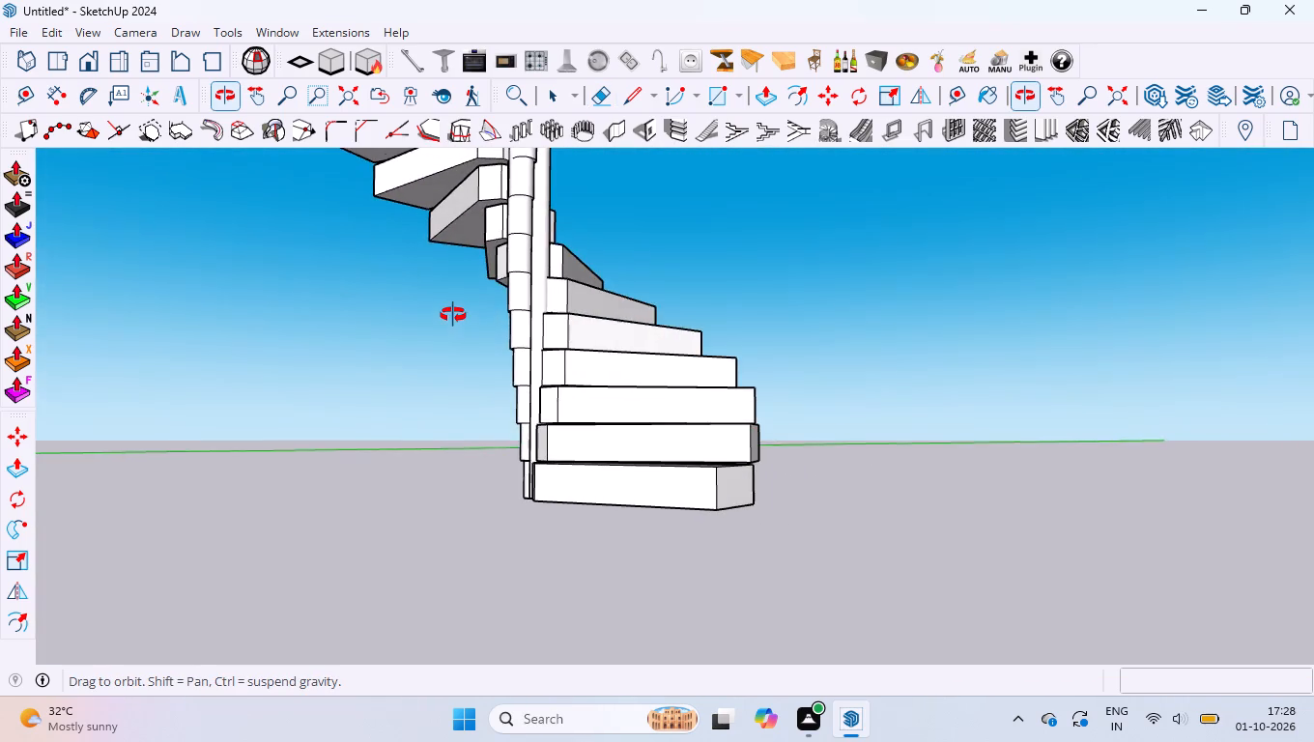
{"action": "middle_click_drag", "start_coordinate": [453, 315], "coordinate": [545, 332]}
{"action": "scroll", "coordinate": [455, 530], "scroll_direction": "down", "scroll_amount": 8}
{"action": "scroll", "coordinate": [610, 557], "scroll_direction": "down", "scroll_amount": 5}
{"action": "scroll", "coordinate": [541, 500], "scroll_direction": "down", "scroll_amount": 5}
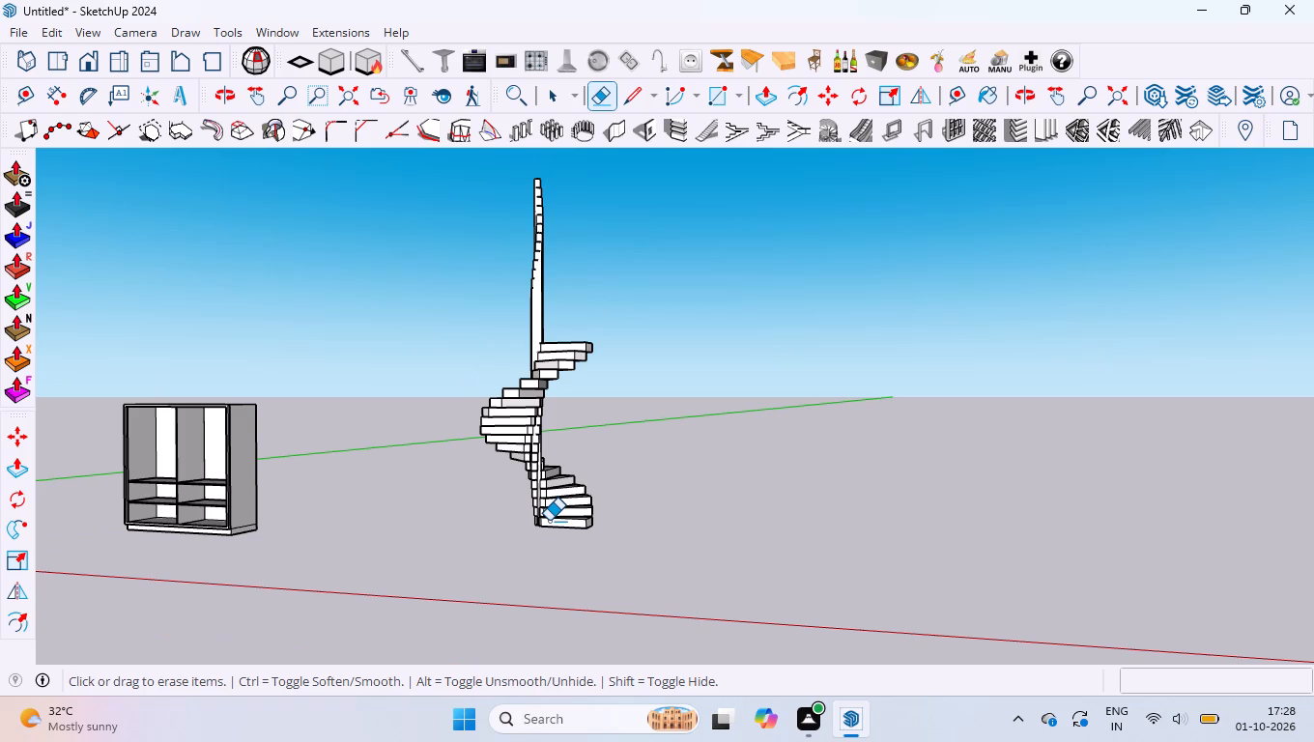
Delete the entire arrayed spiral staircase, leaving the cabinet in place.
{"action": "key", "text": "space"}
{"action": "left_click_drag", "start_coordinate": [593, 559], "coordinate": [528, 438]}
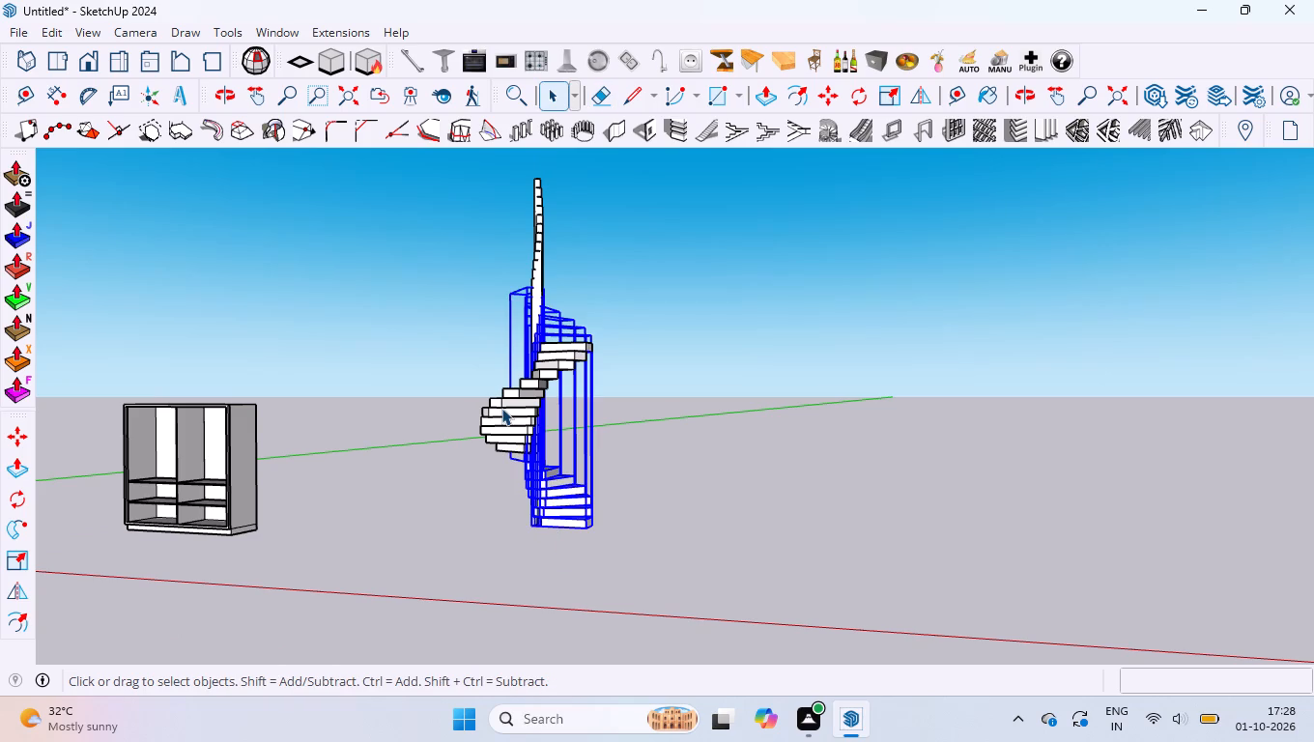
{"action": "left_click_drag", "start_coordinate": [451, 163], "coordinate": [780, 634]}
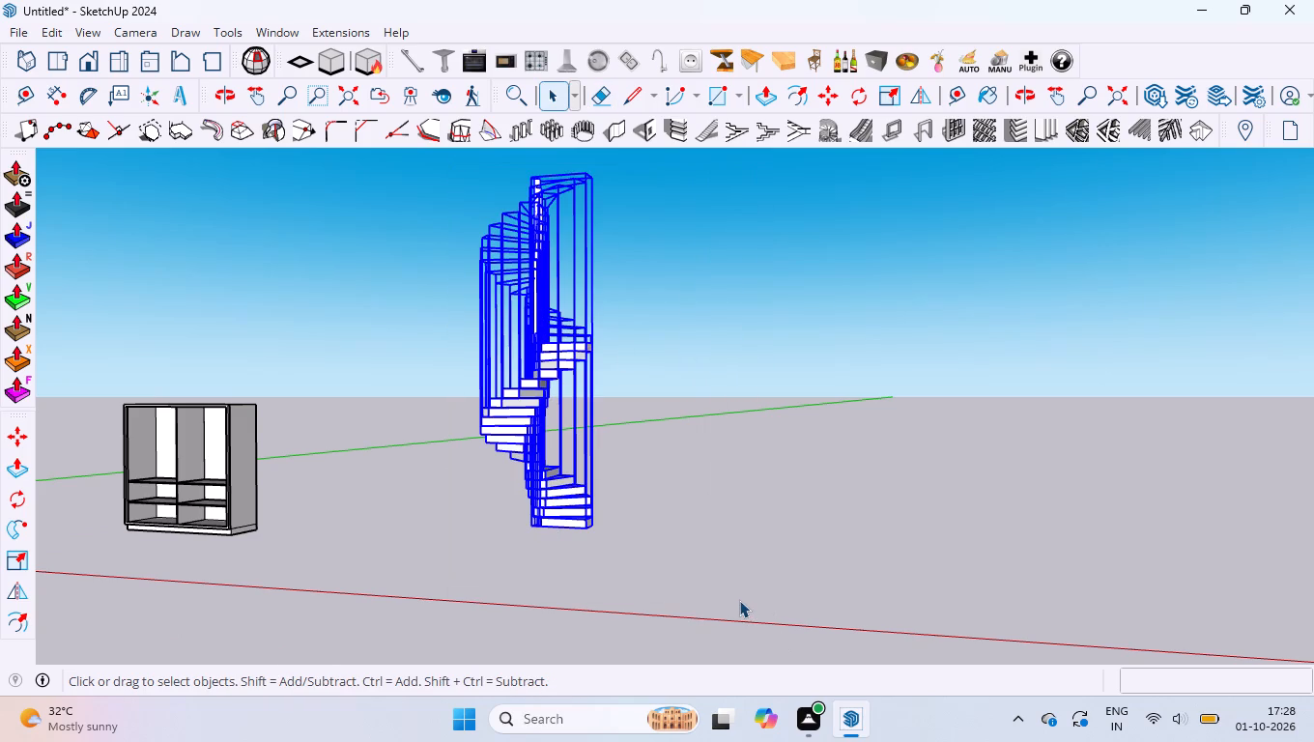
{"action": "key", "text": "Delete"}
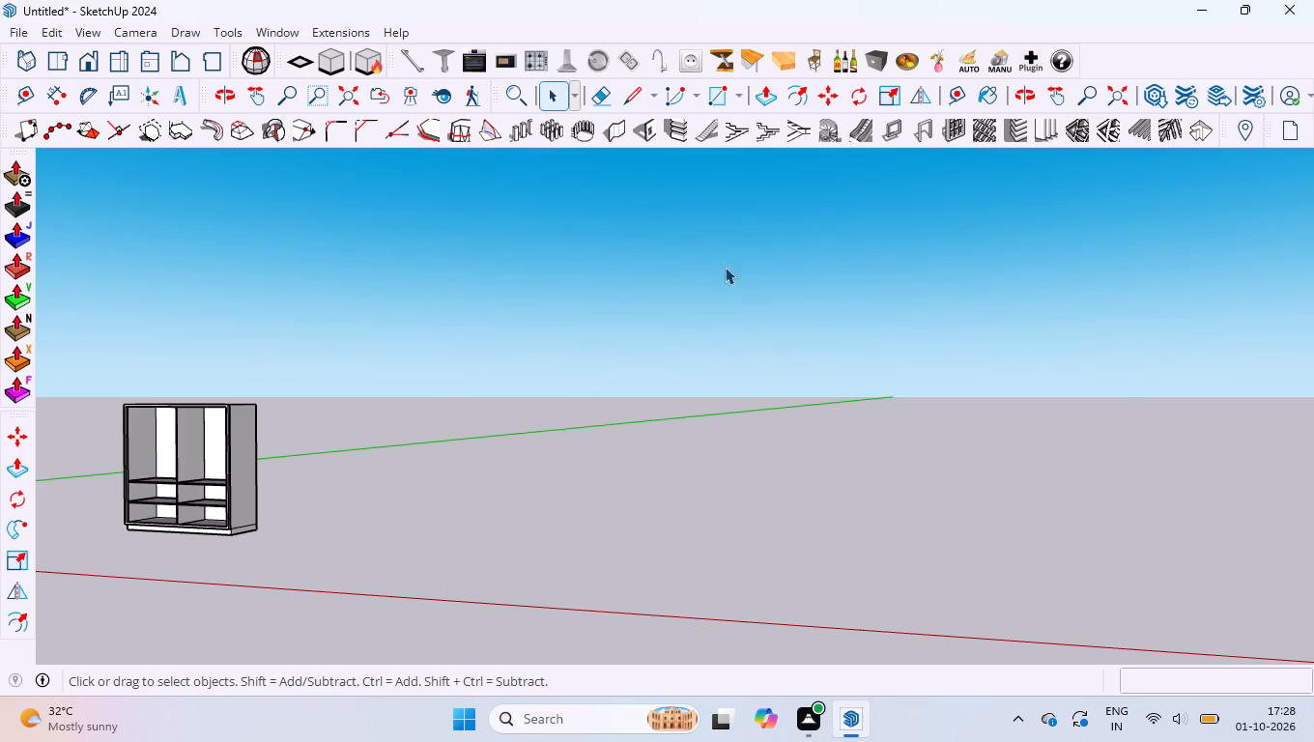
Start the 1001bit standard spiral staircase builder, compare staircase types A and B, and choose Type A.
{"action": "left_click", "coordinate": [840, 131]}
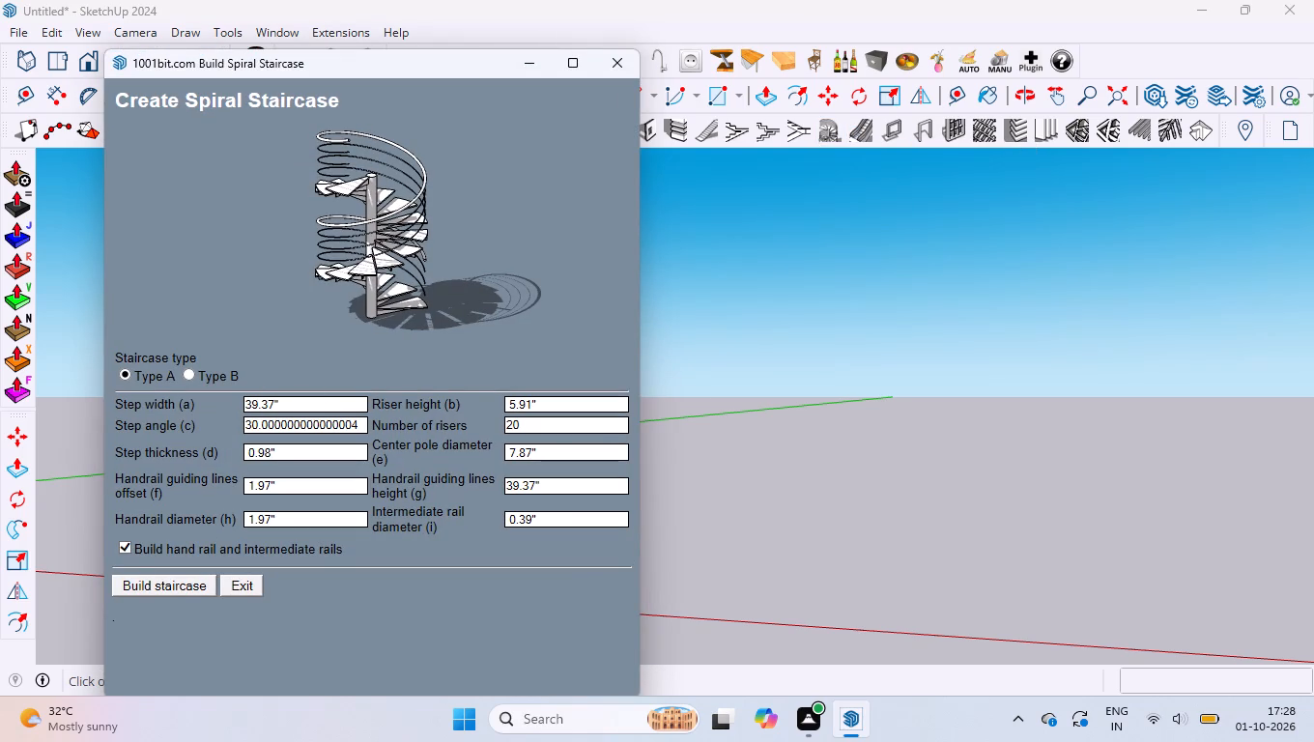
{"action": "left_click", "coordinate": [189, 376]}
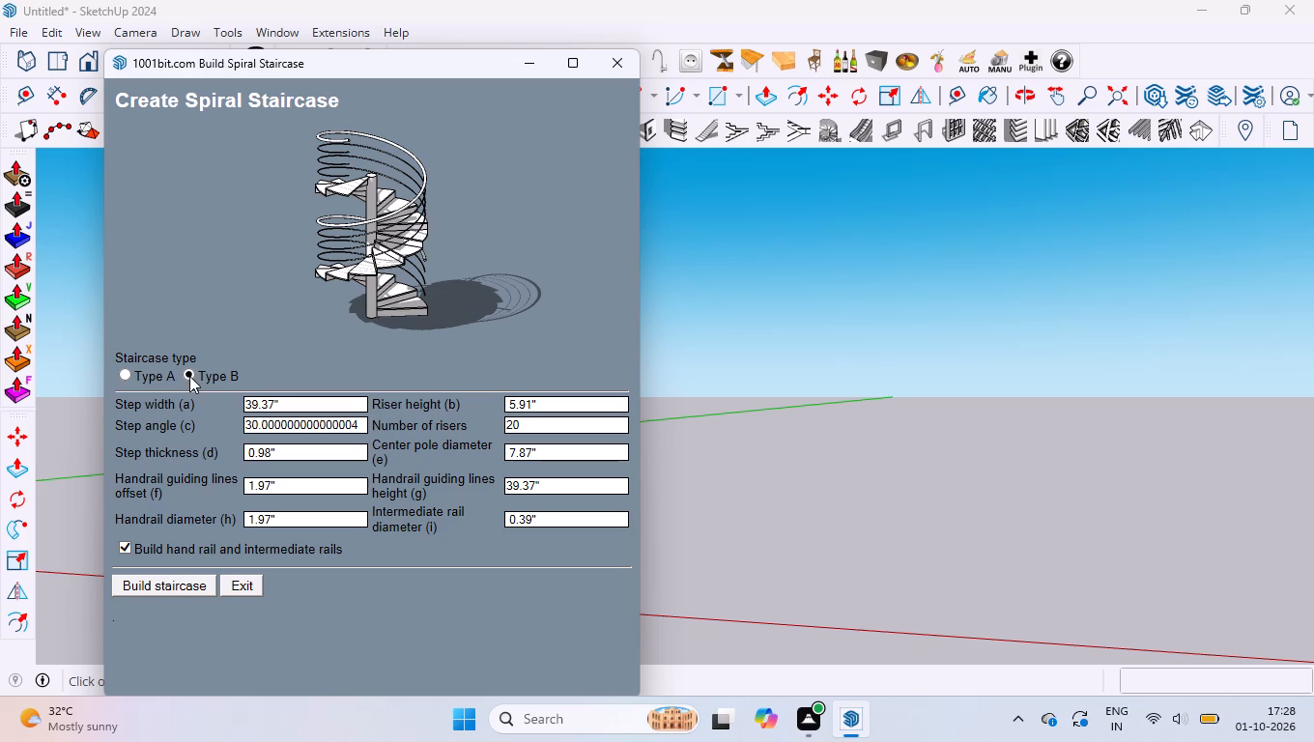
{"action": "left_click", "coordinate": [129, 376]}
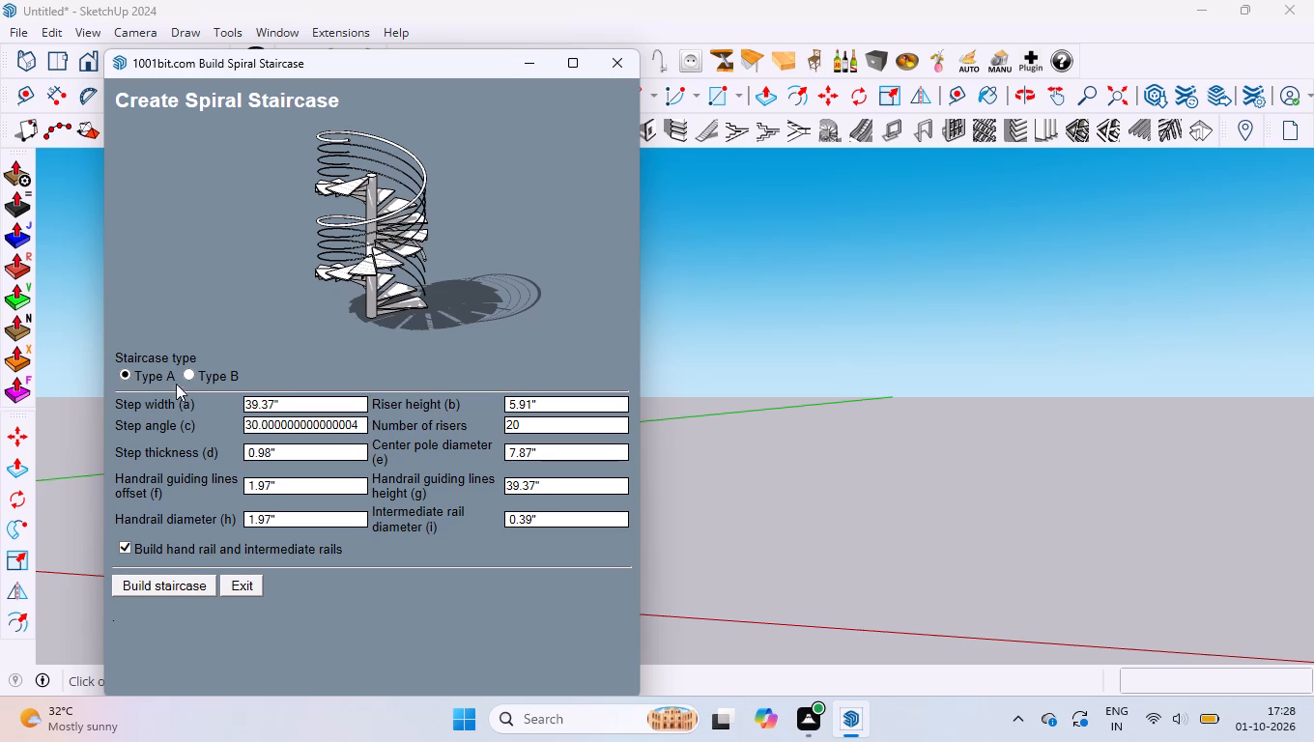
{"action": "left_click", "coordinate": [190, 376]}
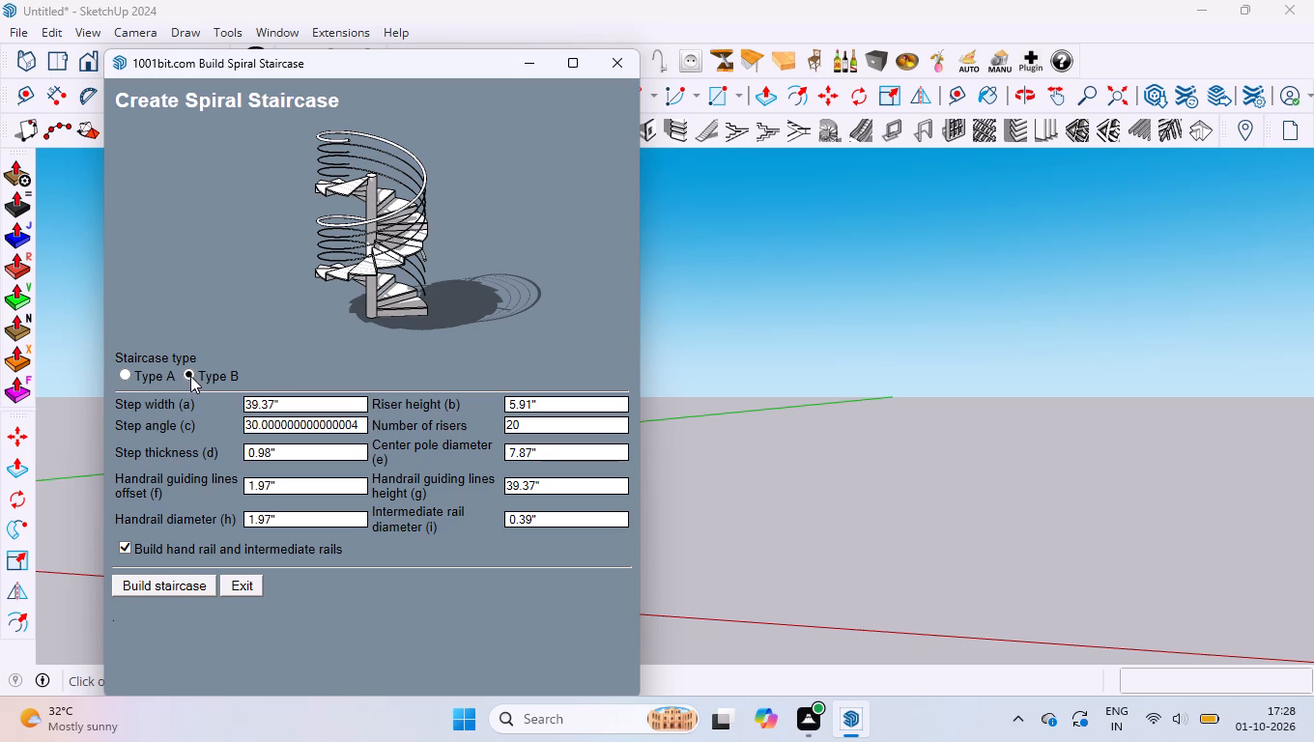
{"action": "left_click", "coordinate": [123, 377]}
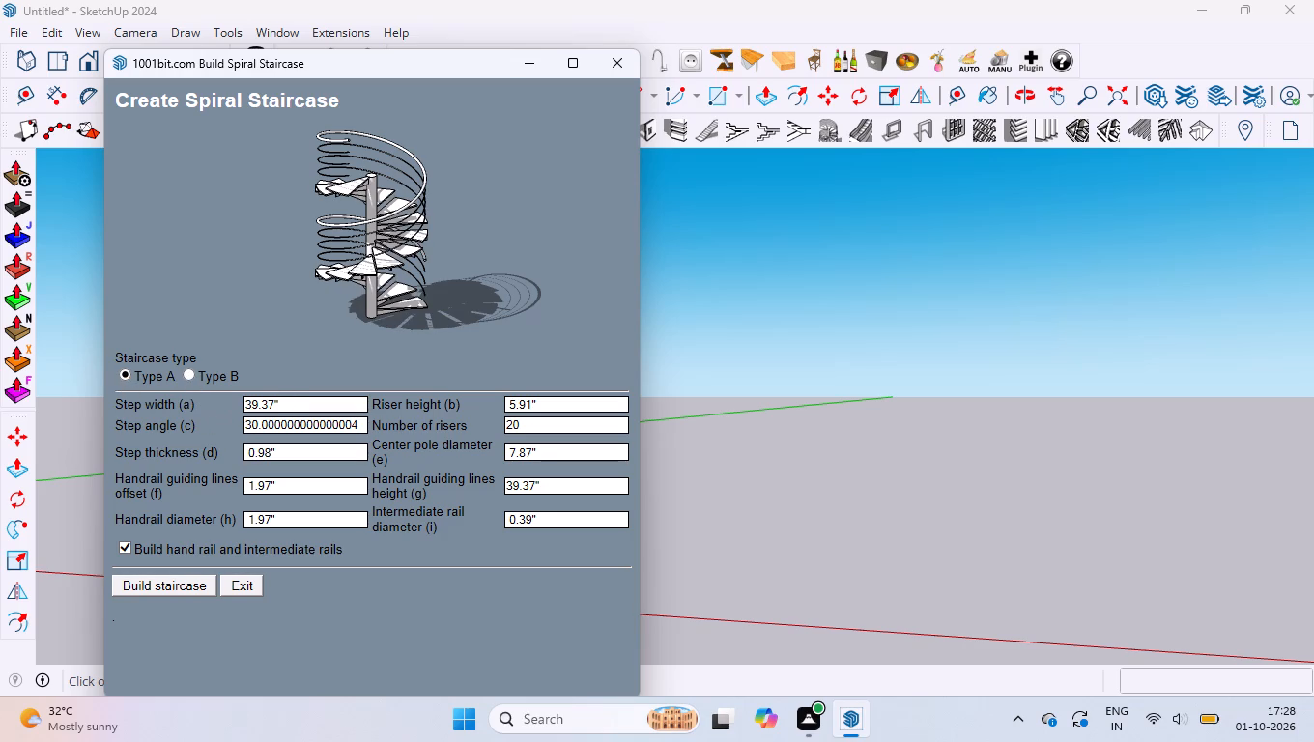
Set the spiral staircase's step width to 3', riser height to 6" and step thickness to 1".
{"action": "left_click", "coordinate": [290, 400]}
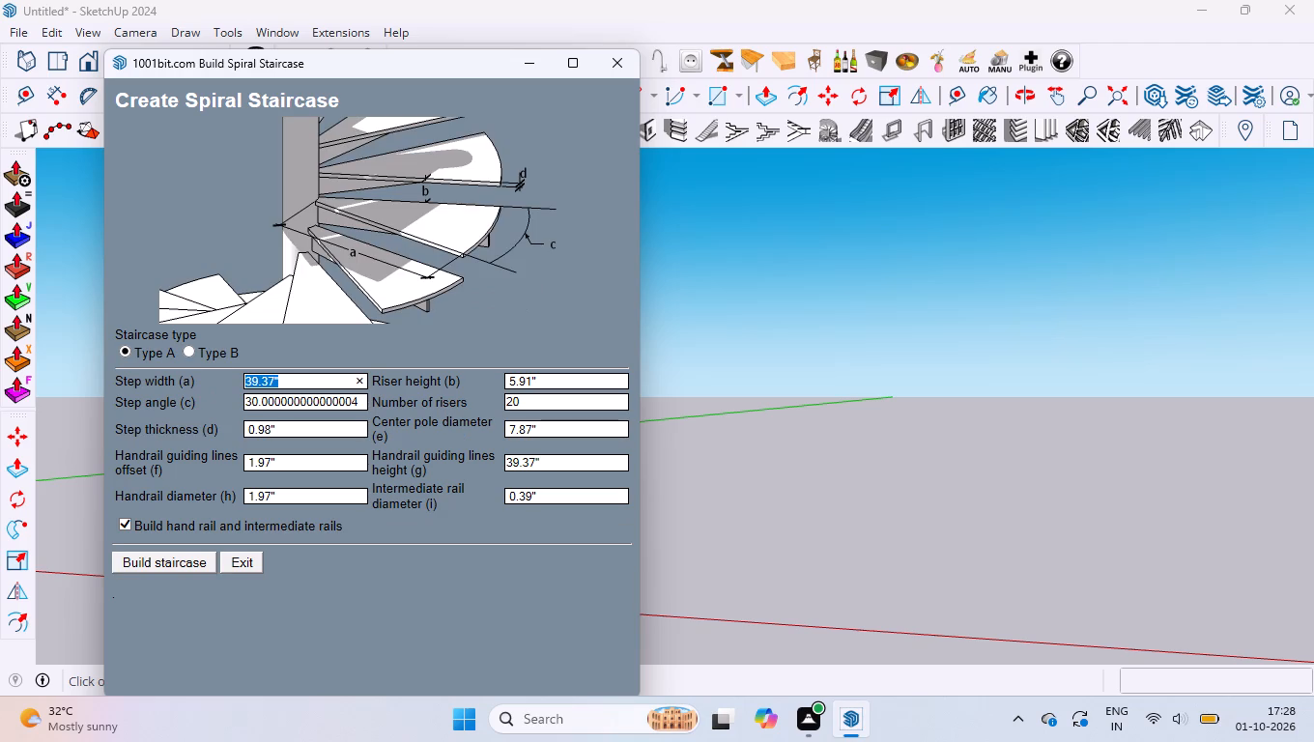
{"action": "type", "text": "3'"}
{"action": "key", "text": "space"}
{"action": "left_click", "coordinate": [550, 383]}
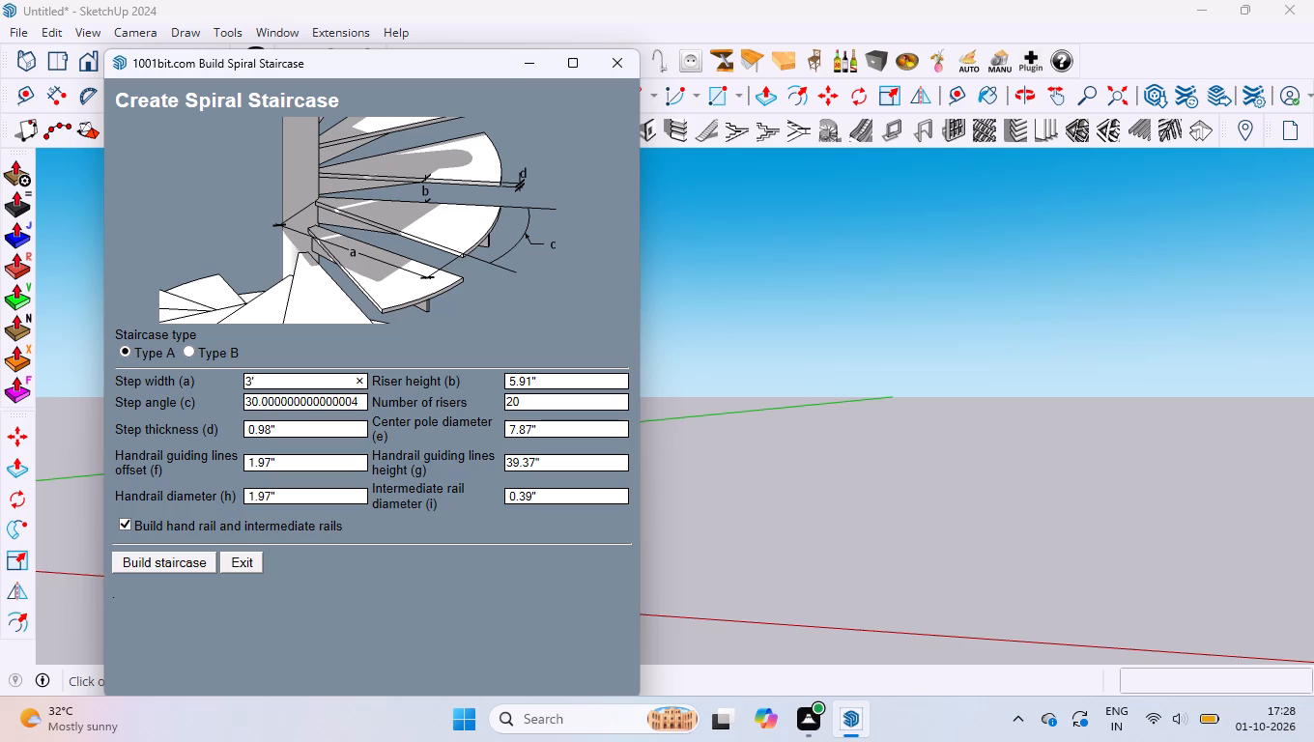
{"action": "left_click", "coordinate": [551, 380]}
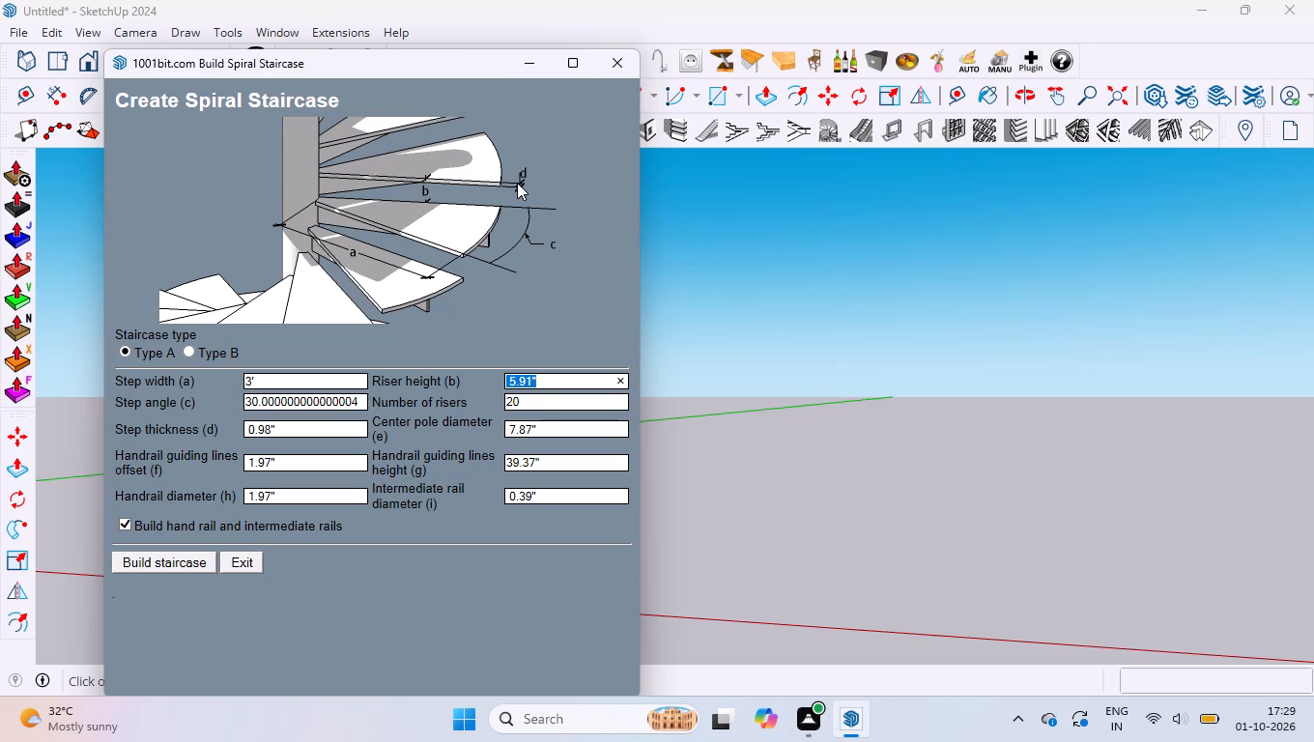
{"action": "scroll", "coordinate": [517, 183], "scroll_direction": "up", "scroll_amount": 1}
{"action": "key", "text": "6"}
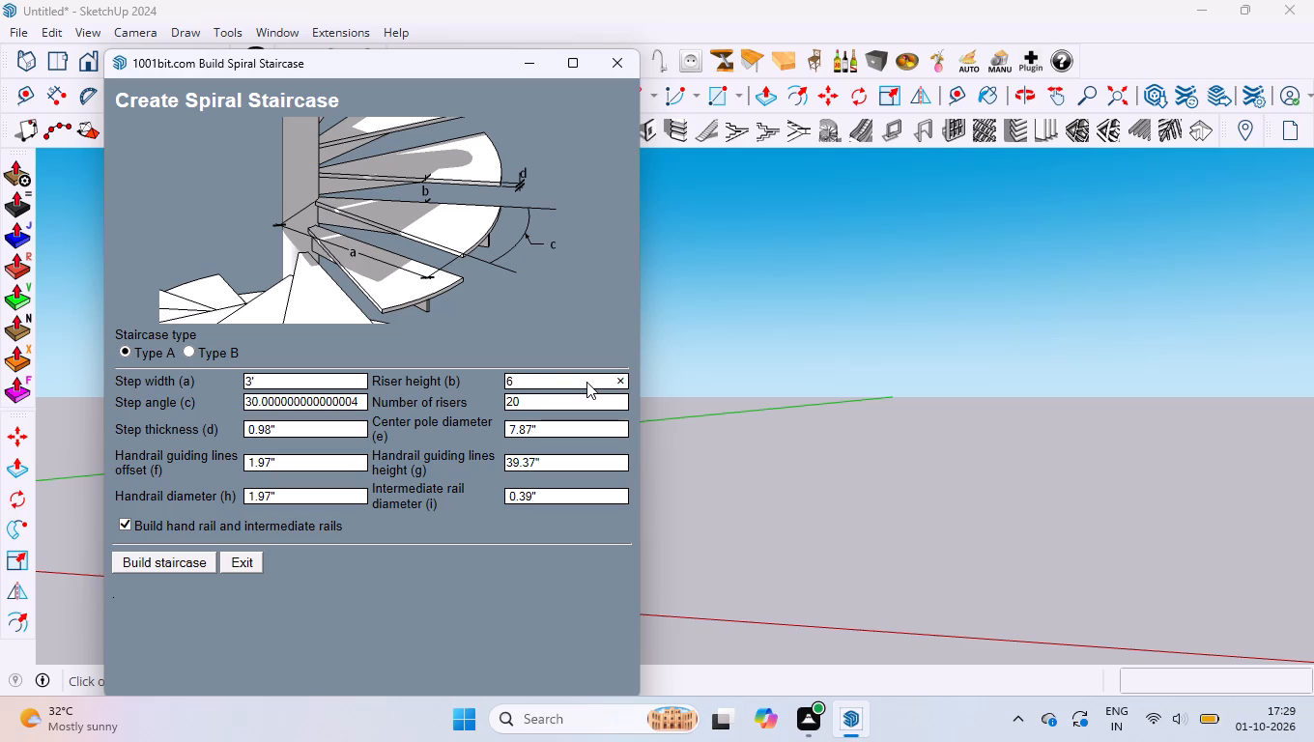
{"action": "key", "text": "Return"}
{"action": "left_click", "coordinate": [297, 433]}
{"action": "left_click", "coordinate": [530, 385]}
{"action": "key", "text": "shift+quotedbl"}
{"action": "key", "text": "BackSpace"}
{"action": "type", "text": "6\""}
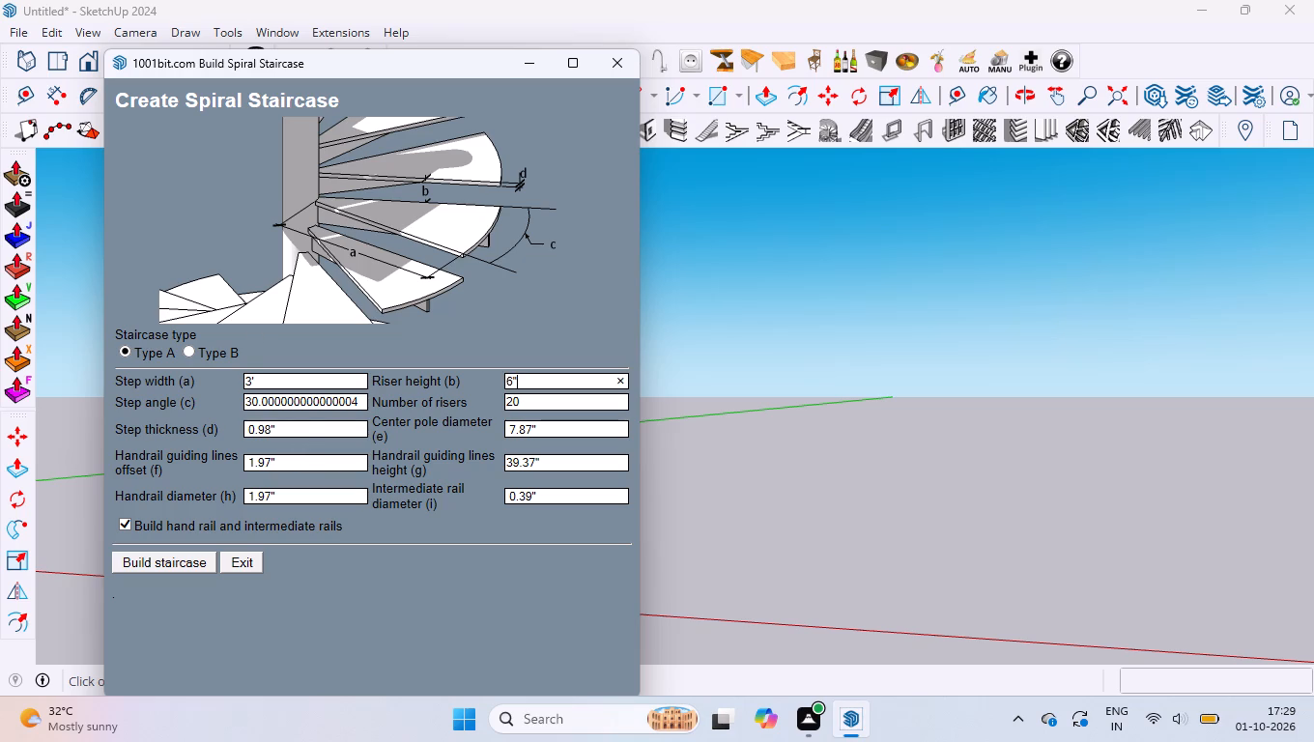
{"action": "left_click", "coordinate": [298, 423]}
{"action": "type", "text": "1\""}
Set the center pole diameter, handrail guiding lines offset and handrail diameter to 2" each.
{"action": "scroll", "coordinate": [395, 310], "scroll_direction": "down", "scroll_amount": 1}
{"action": "left_click", "coordinate": [548, 429]}
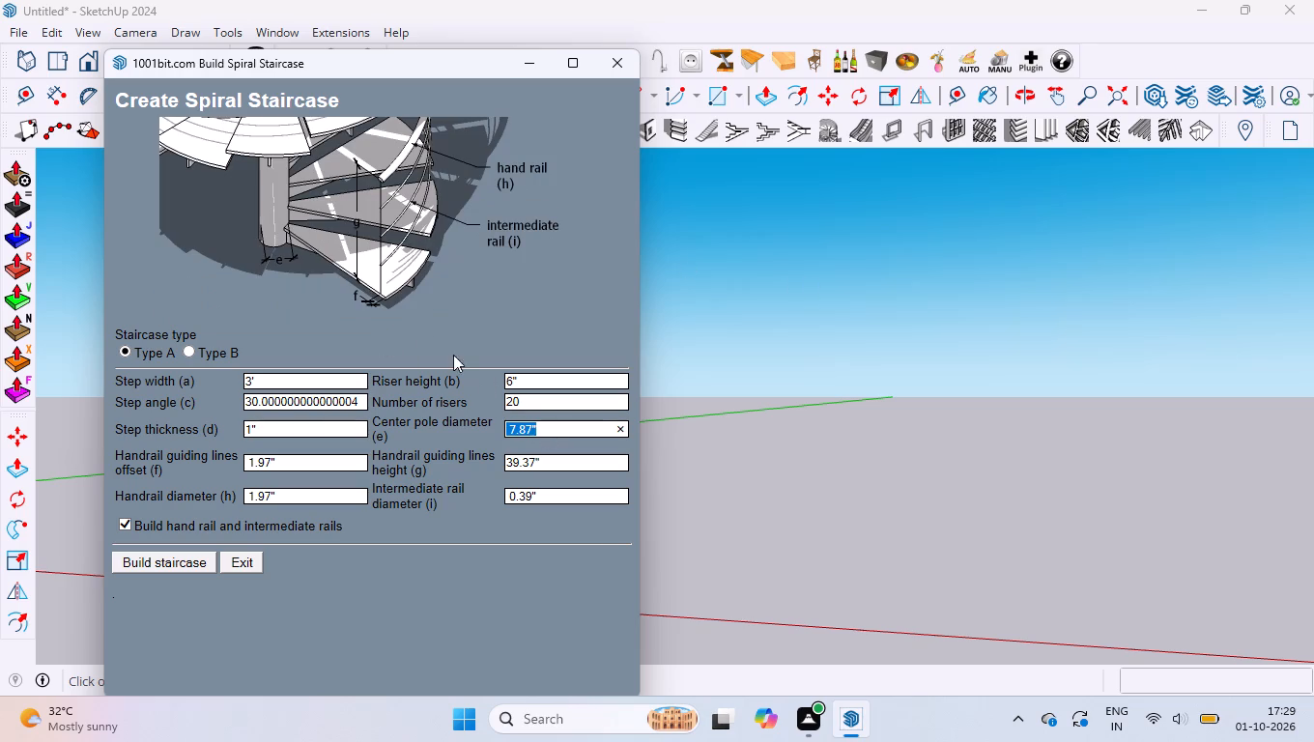
{"action": "scroll", "coordinate": [281, 212], "scroll_direction": "up", "scroll_amount": 2}
{"action": "type", "text": "2\""}
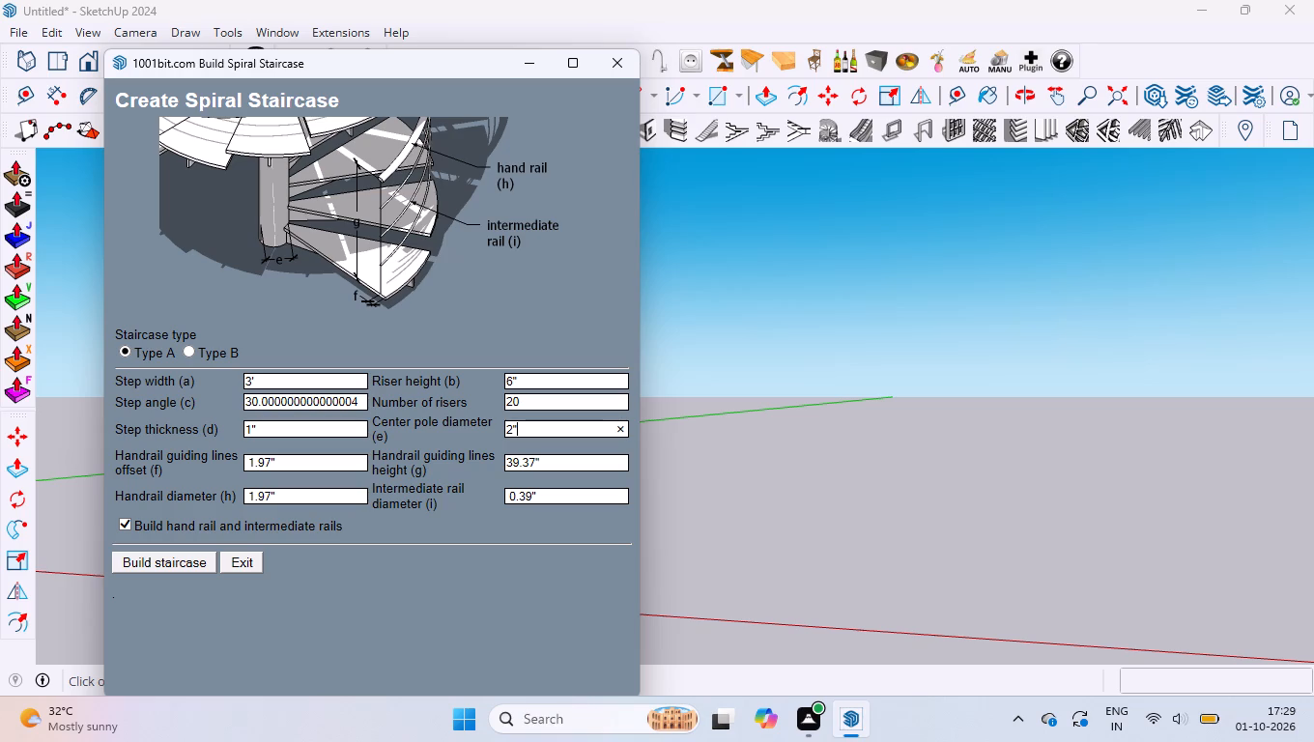
{"action": "left_click", "coordinate": [313, 466]}
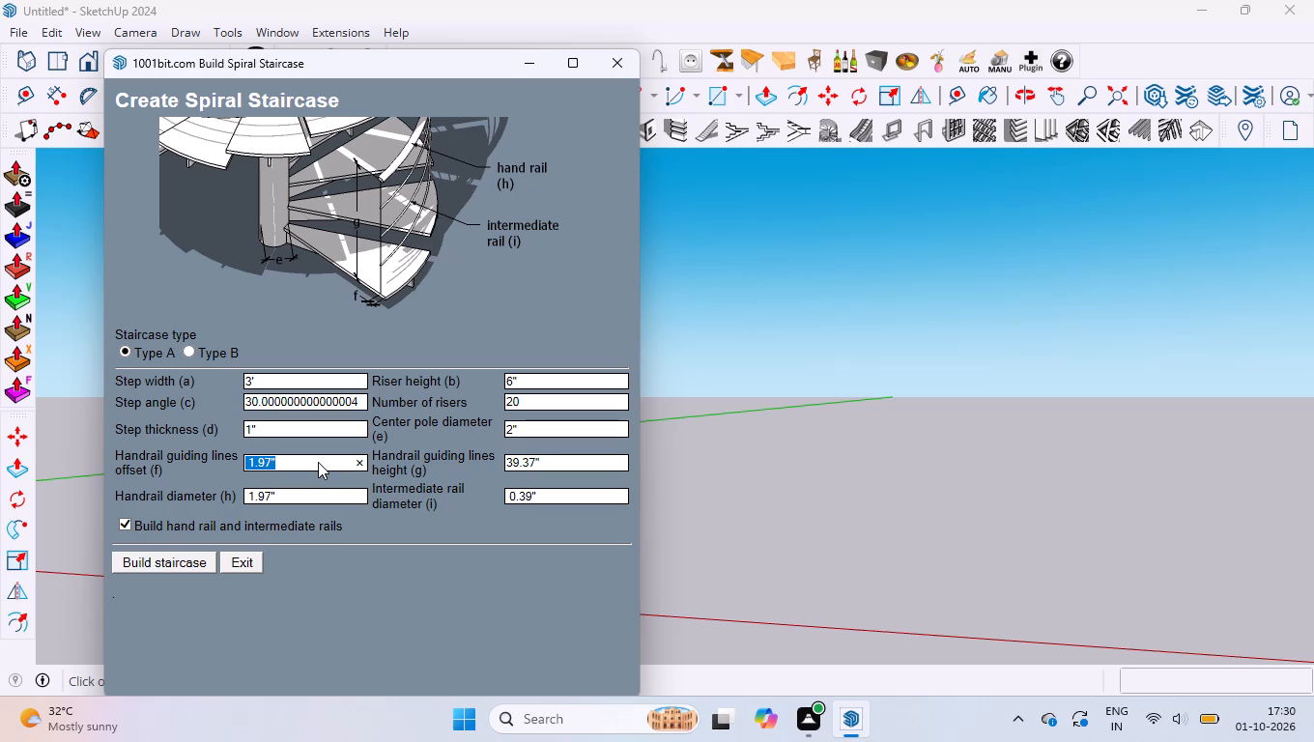
{"action": "type", "text": "2\""}
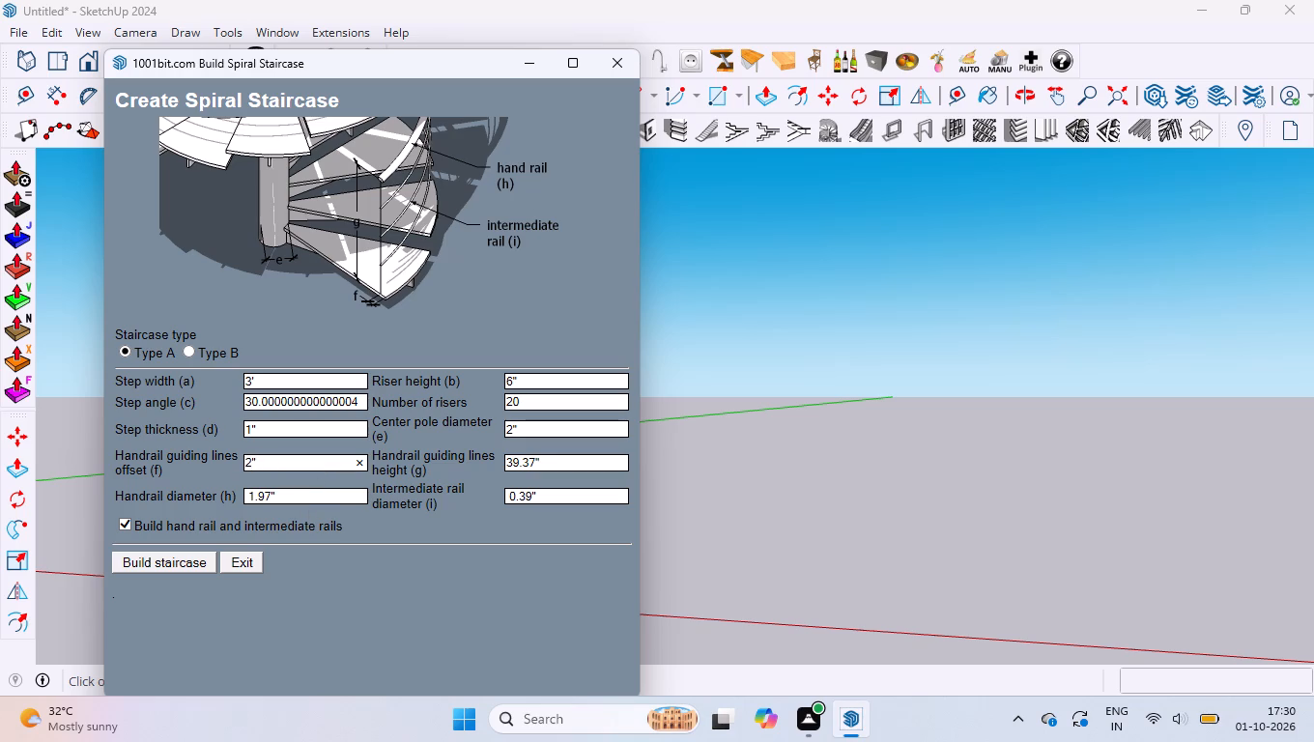
{"action": "left_click", "coordinate": [308, 489]}
{"action": "key", "text": "2"}
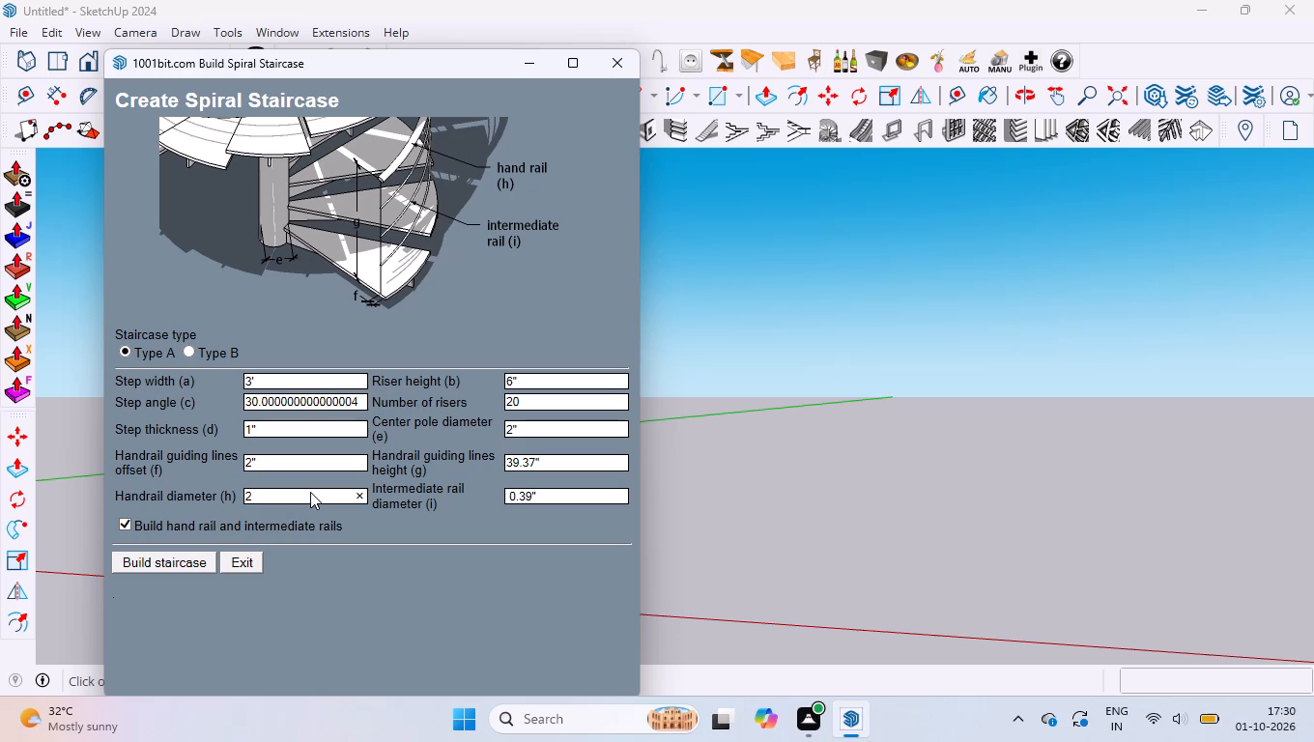
{"action": "key", "text": "shift+quotedbl"}
Build the staircase with its center base point on open ground beside the cabinet, setting its starting direction.
{"action": "left_click", "coordinate": [167, 570]}
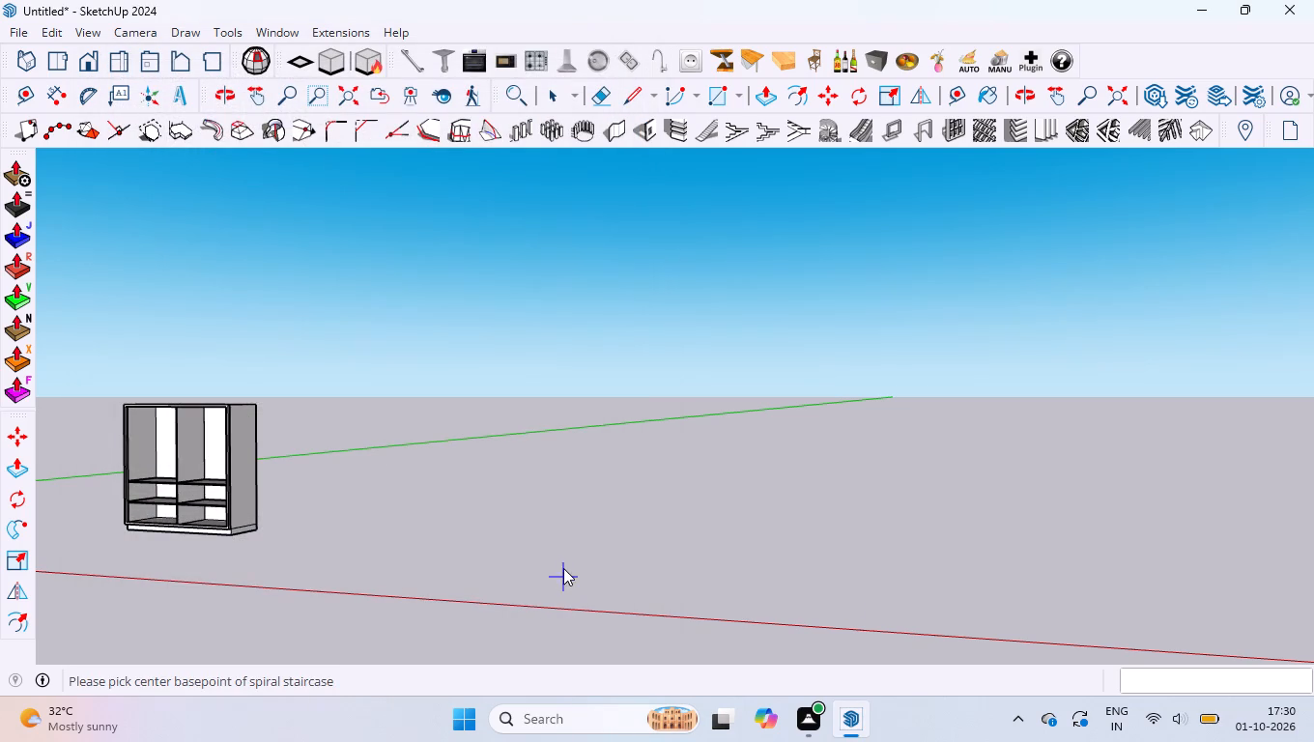
{"action": "left_click", "coordinate": [563, 543]}
{"action": "left_click", "coordinate": [671, 517]}
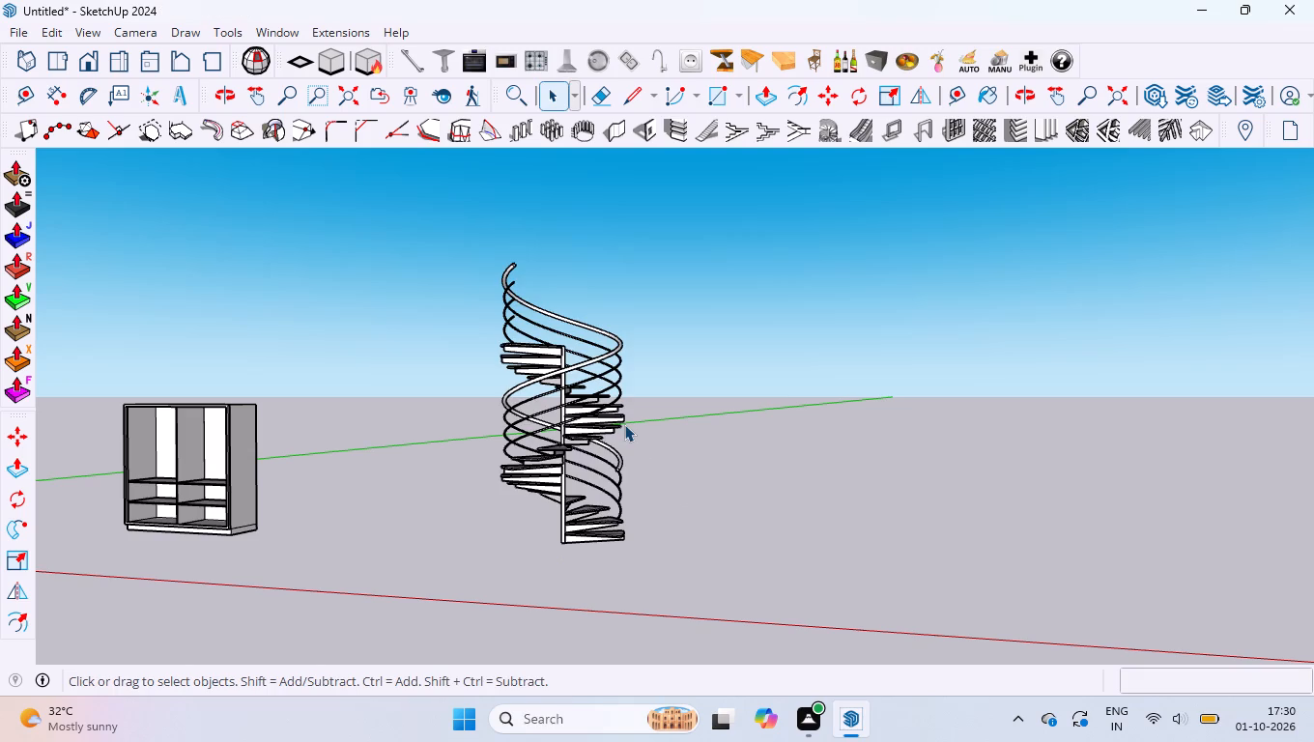
Examine the new spiral staircase from below, close up and above, checking the steps, central pole and rails.
{"action": "scroll", "coordinate": [552, 545], "scroll_direction": "up", "scroll_amount": 12}
{"action": "middle_click_drag", "start_coordinate": [626, 515], "coordinate": [440, 562]}
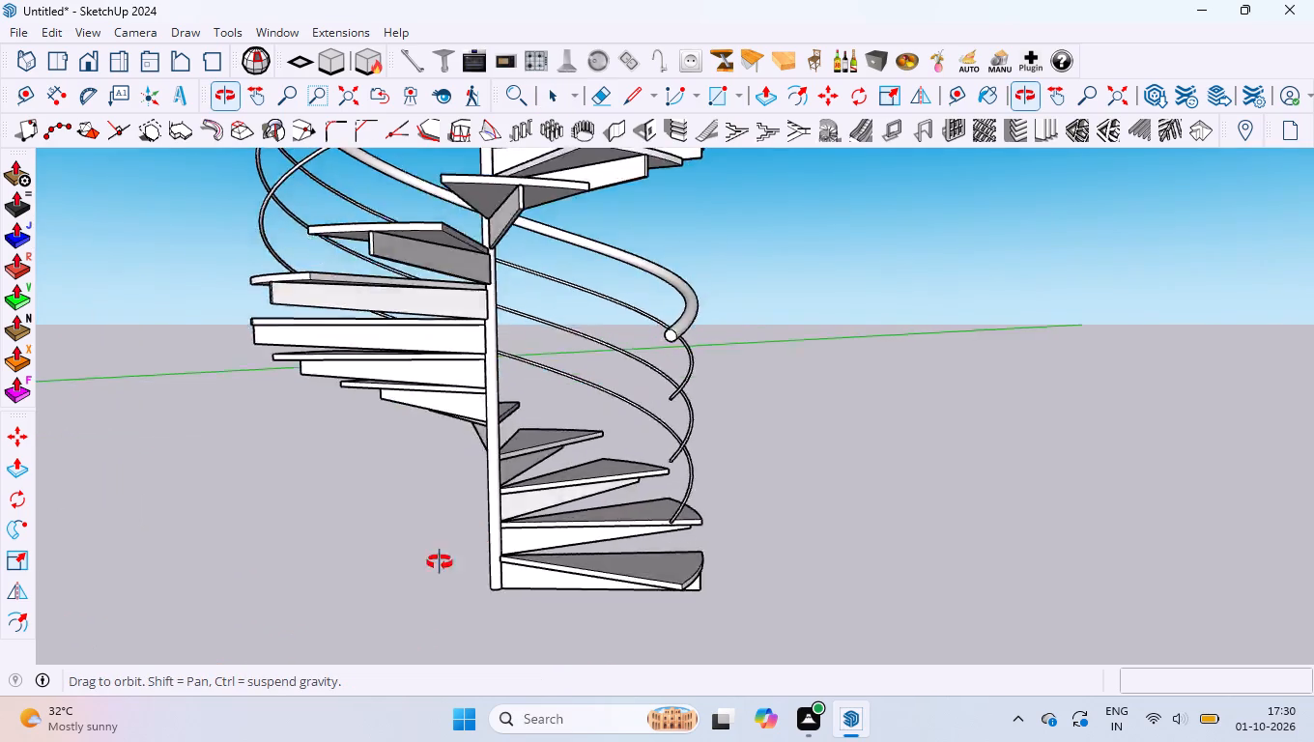
{"action": "middle_click_drag", "start_coordinate": [440, 562], "coordinate": [29, 484]}
{"action": "scroll", "coordinate": [681, 426], "scroll_direction": "up", "scroll_amount": 2}
{"action": "middle_click_drag", "start_coordinate": [739, 499], "coordinate": [629, 290]}
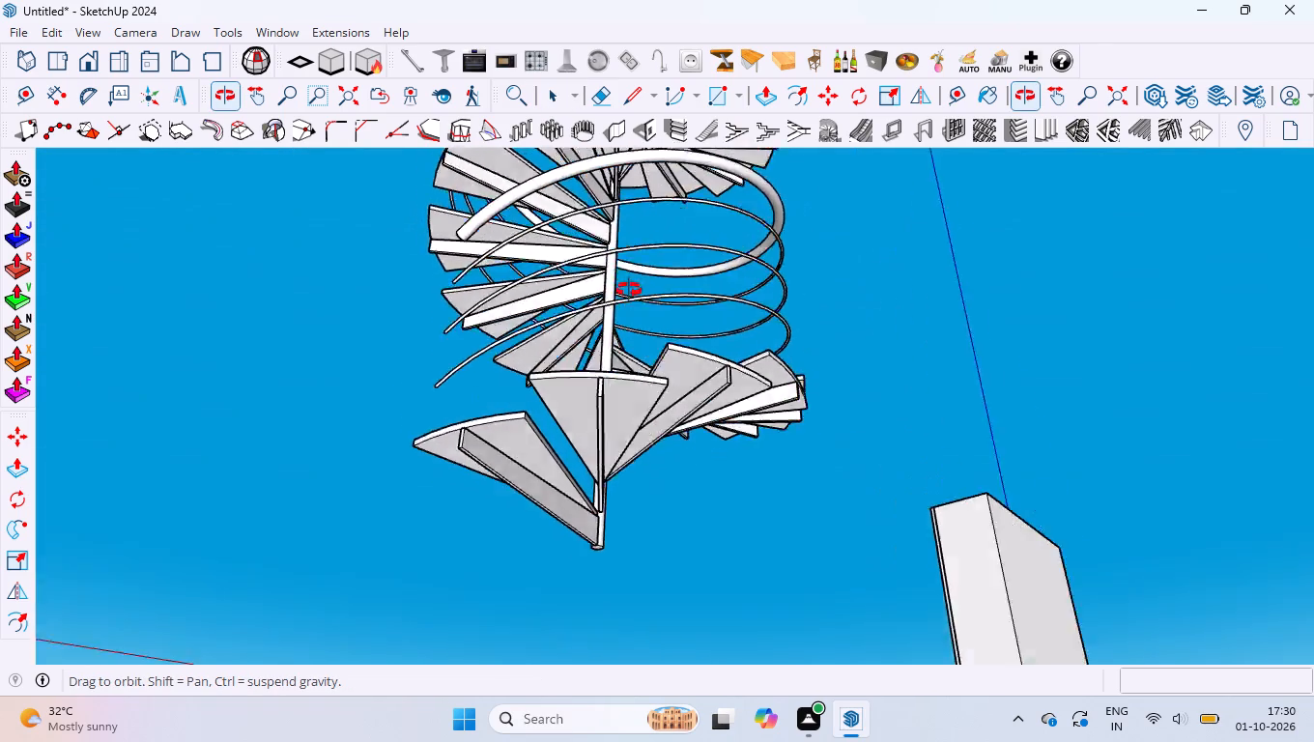
{"action": "middle_click_drag", "start_coordinate": [629, 290], "coordinate": [614, 270]}
{"action": "scroll", "coordinate": [680, 345], "scroll_direction": "up", "scroll_amount": 4}
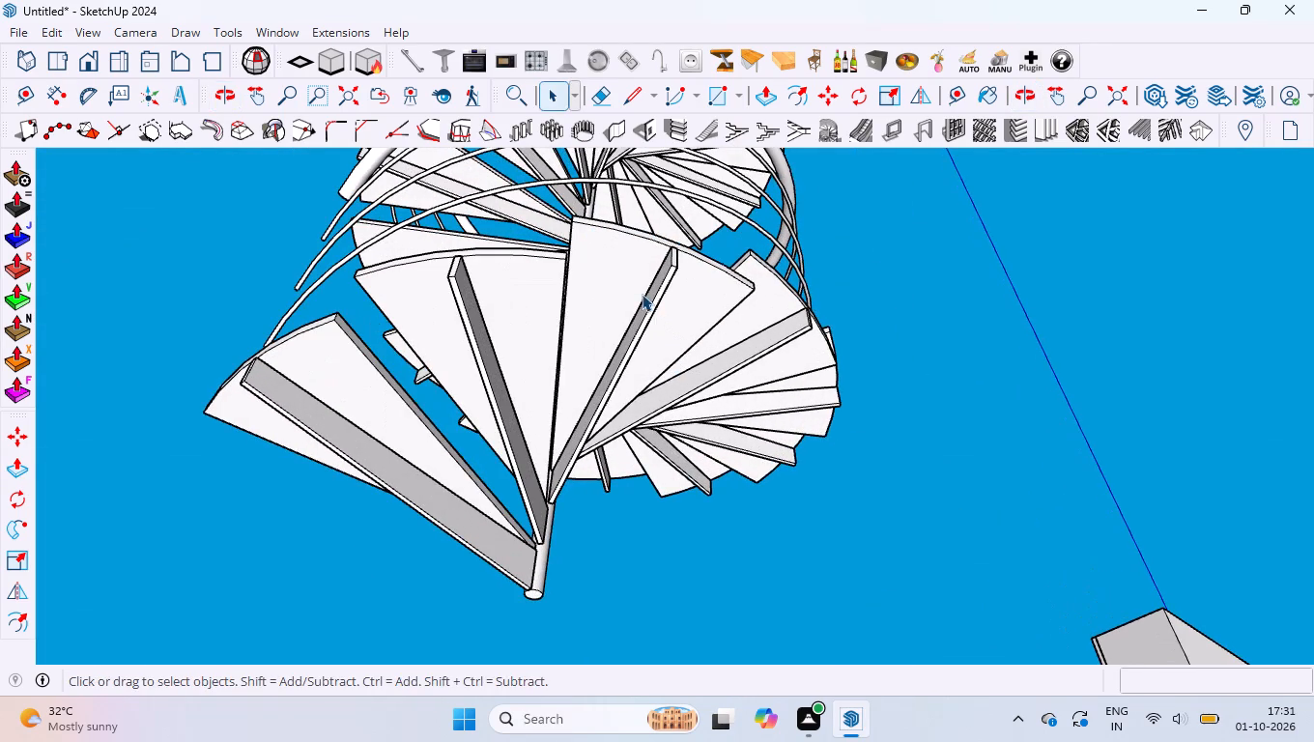
{"action": "scroll", "coordinate": [642, 294], "scroll_direction": "up", "scroll_amount": 3}
{"action": "middle_click_drag", "start_coordinate": [642, 294], "coordinate": [1275, 563]}
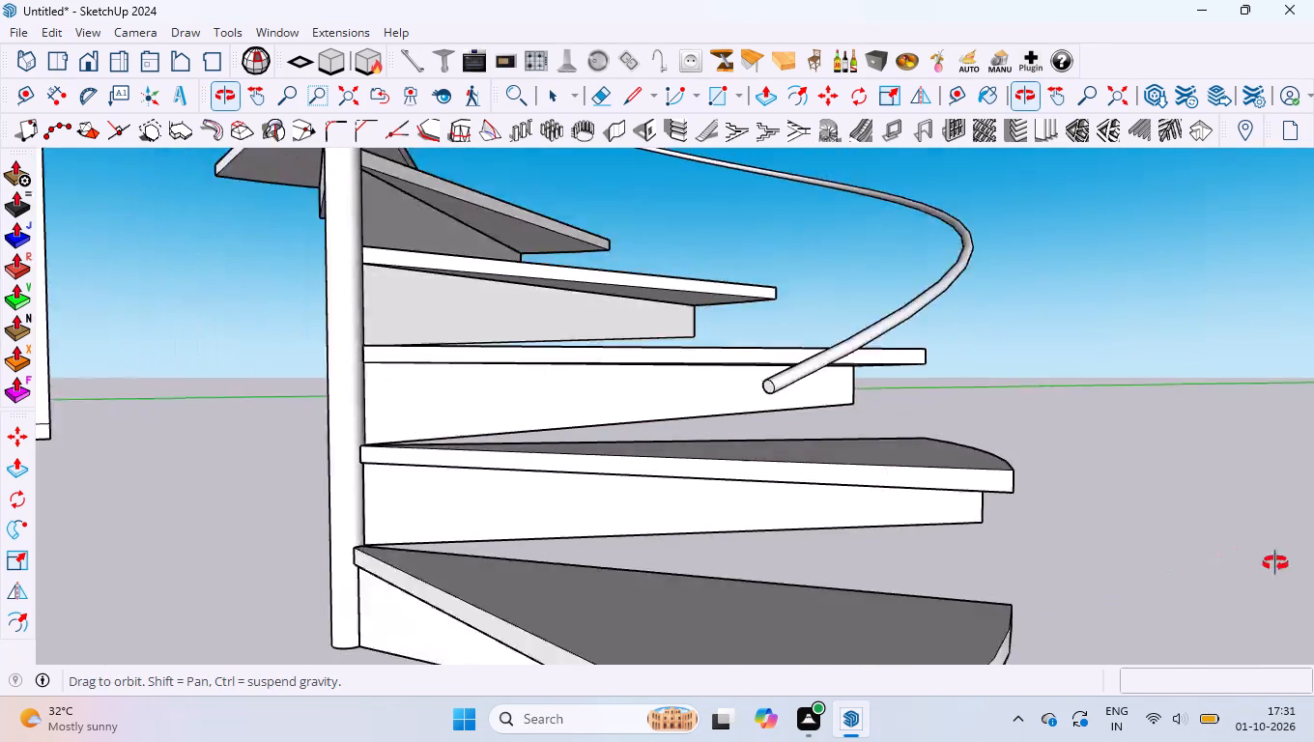
{"action": "middle_click_drag", "start_coordinate": [1275, 563], "coordinate": [432, 499]}
{"action": "scroll", "coordinate": [433, 501], "scroll_direction": "down", "scroll_amount": 8}
{"action": "middle_click_drag", "start_coordinate": [431, 492], "coordinate": [975, 668]}
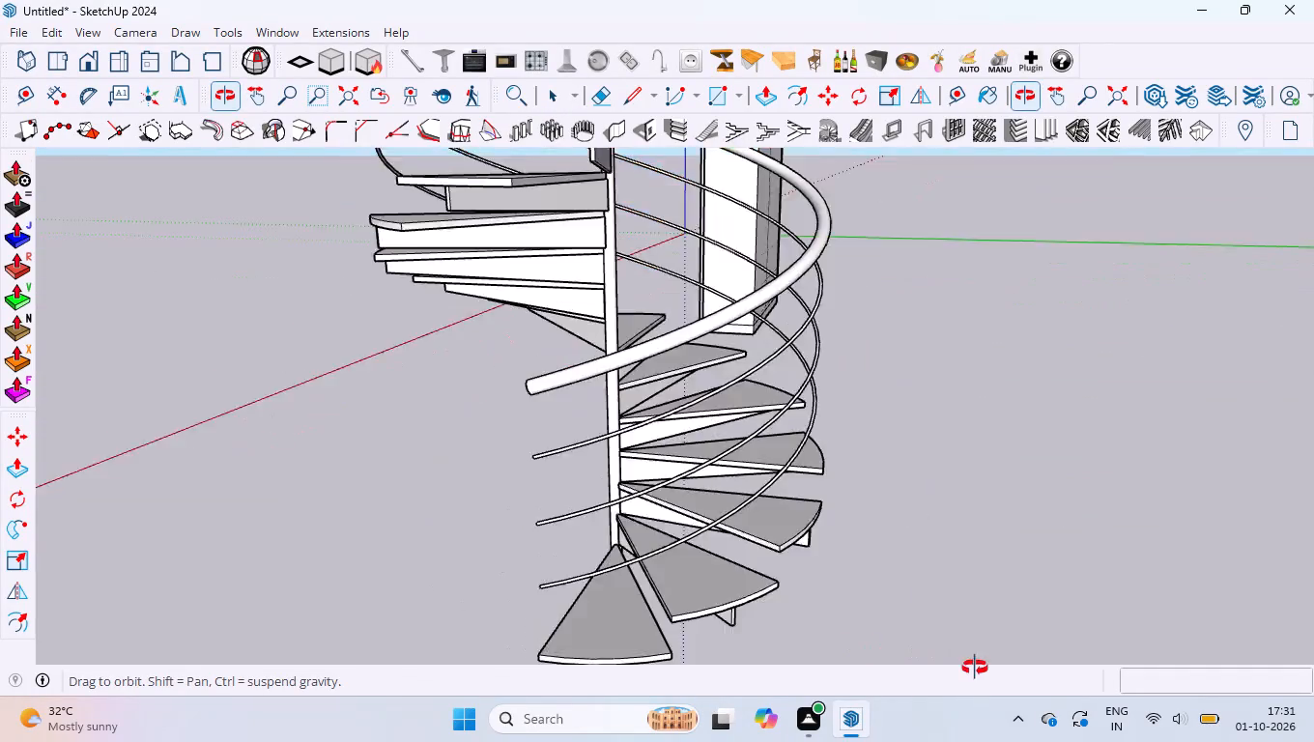
{"action": "middle_click_drag", "start_coordinate": [975, 668], "coordinate": [977, 668]}
{"action": "scroll", "coordinate": [930, 594], "scroll_direction": "down", "scroll_amount": 5}
{"action": "scroll", "coordinate": [771, 465], "scroll_direction": "down", "scroll_amount": 4}
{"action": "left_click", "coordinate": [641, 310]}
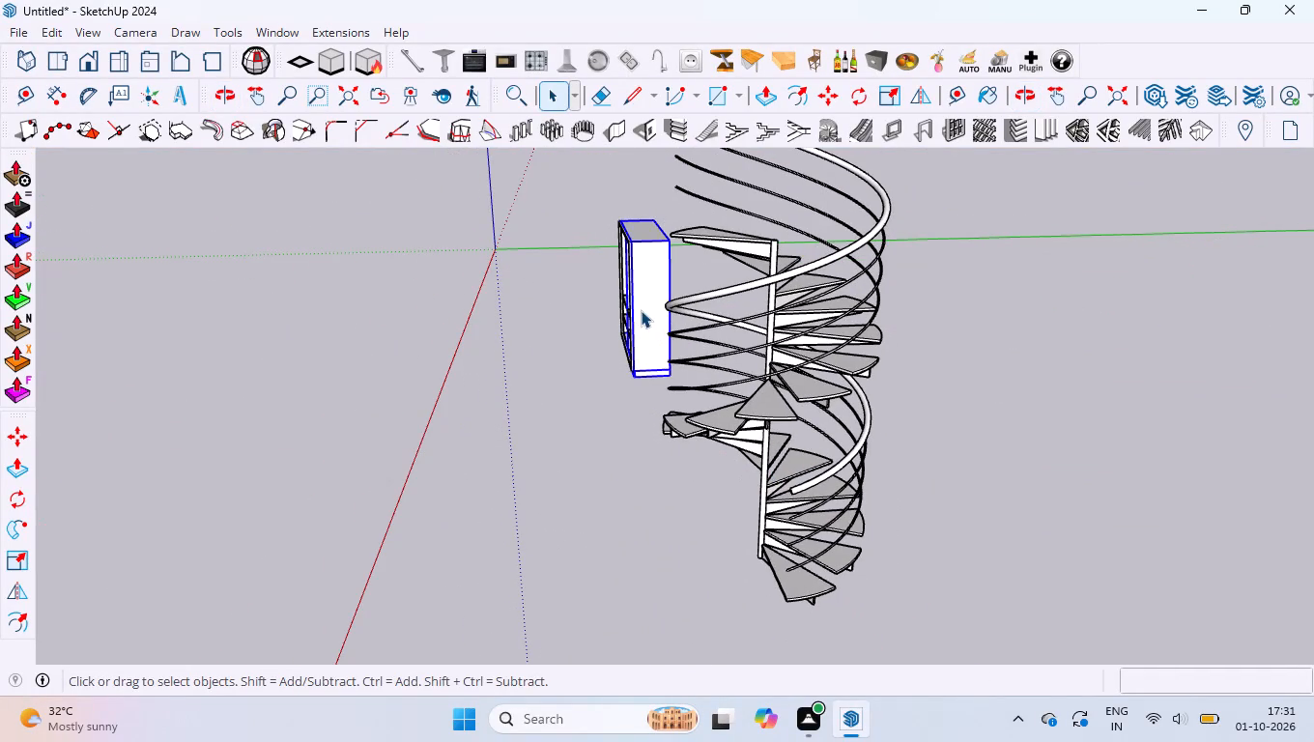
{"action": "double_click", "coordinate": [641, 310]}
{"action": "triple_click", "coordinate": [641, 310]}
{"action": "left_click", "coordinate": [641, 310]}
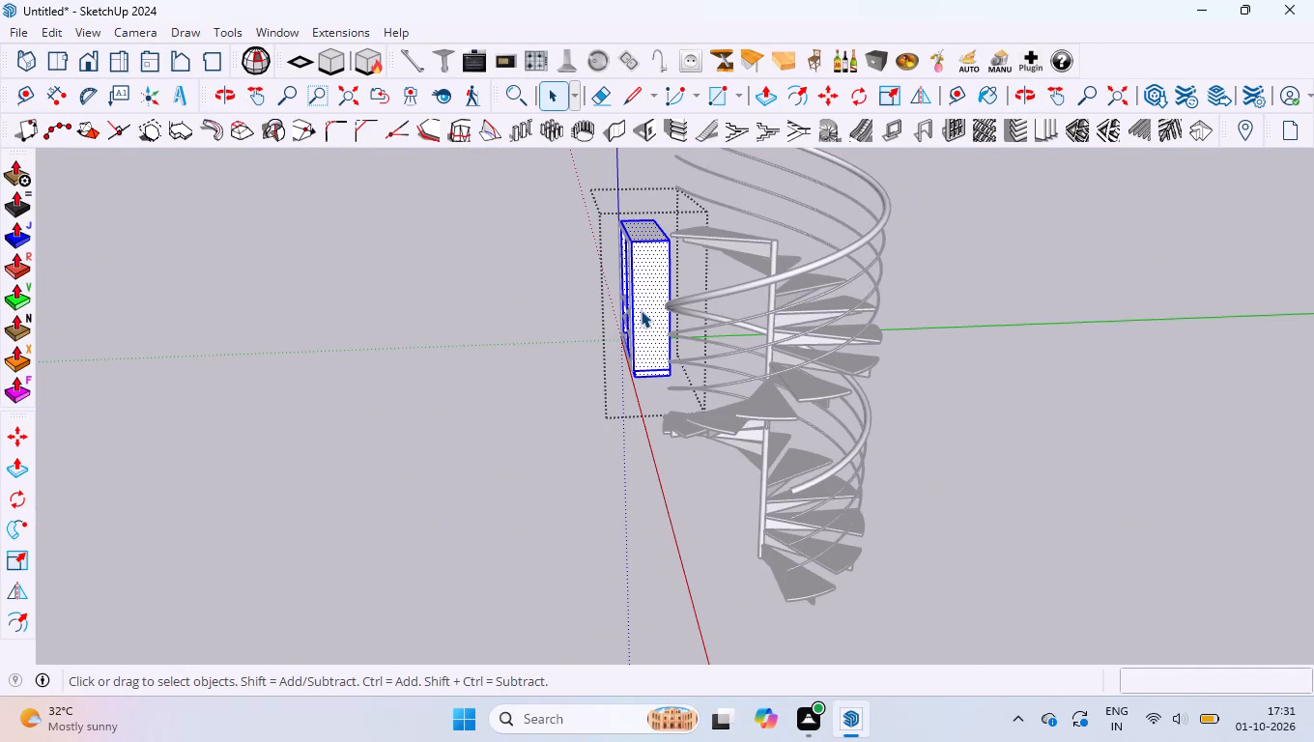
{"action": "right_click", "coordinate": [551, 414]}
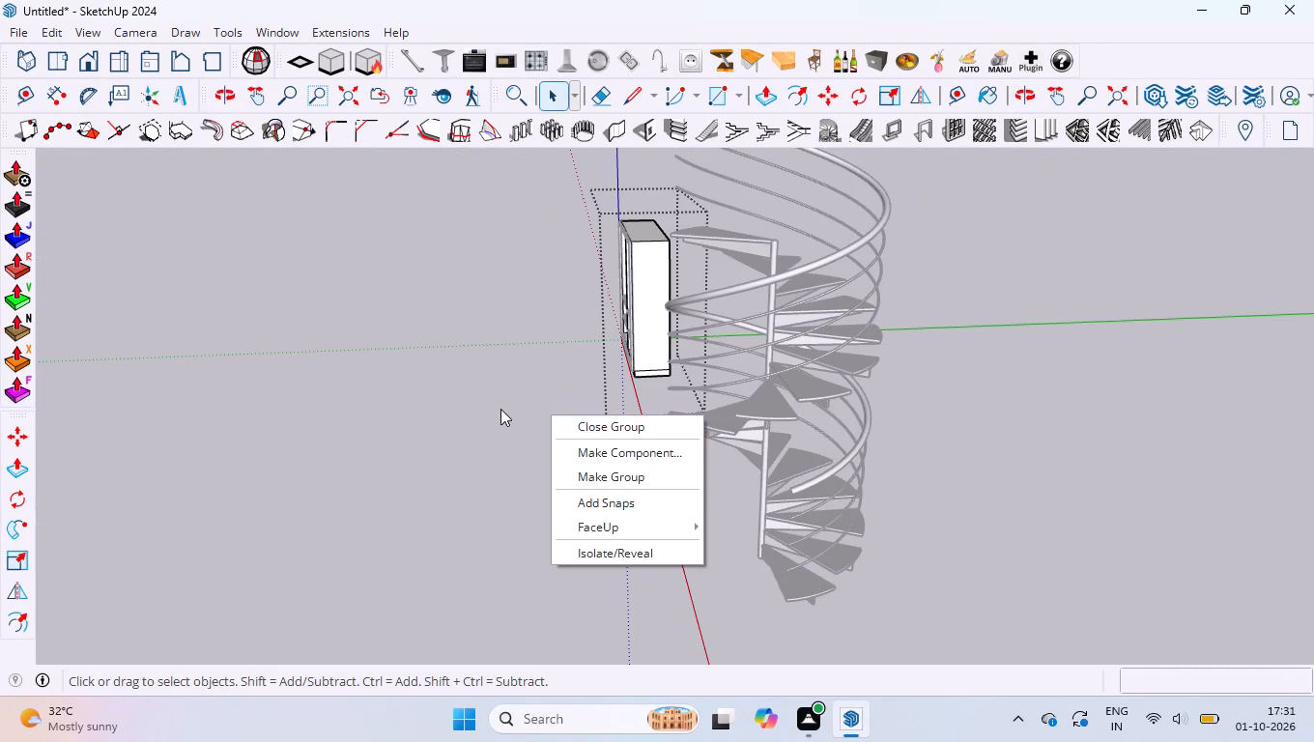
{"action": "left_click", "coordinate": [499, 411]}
Select the cabinet's parts next to the spiral staircase and hide them.
{"action": "left_click_drag", "start_coordinate": [637, 268], "coordinate": [600, 313]}
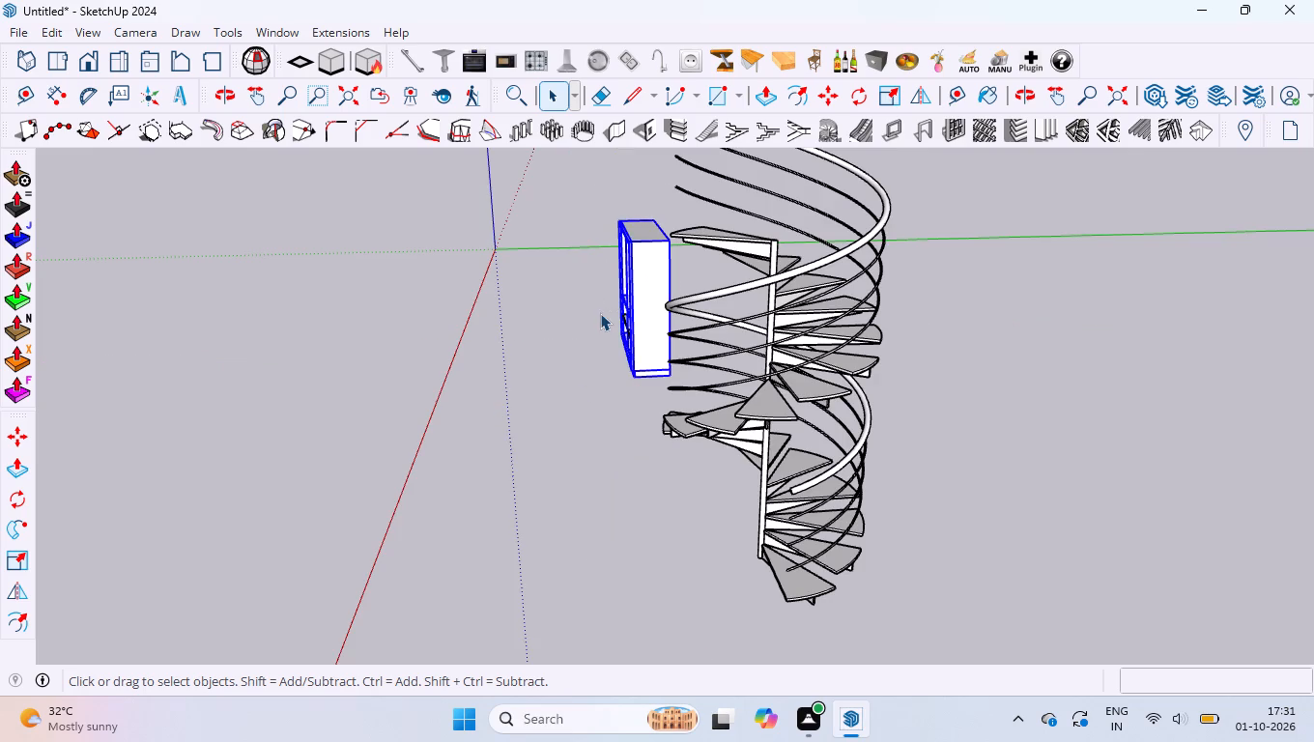
{"action": "right_click", "coordinate": [617, 301]}
{"action": "left_click", "coordinate": [641, 277]}
{"action": "left_click_drag", "start_coordinate": [639, 261], "coordinate": [617, 314]}
{"action": "right_click", "coordinate": [625, 290]}
{"action": "left_click", "coordinate": [646, 351]}
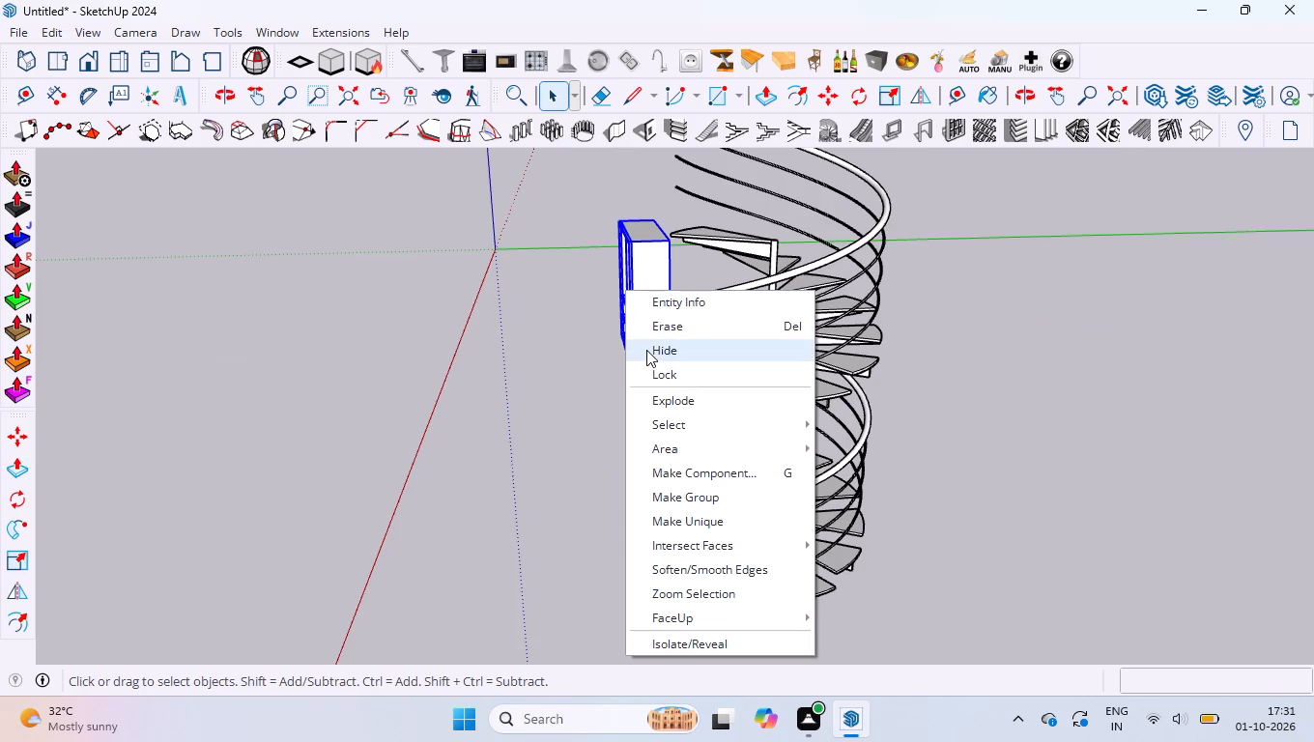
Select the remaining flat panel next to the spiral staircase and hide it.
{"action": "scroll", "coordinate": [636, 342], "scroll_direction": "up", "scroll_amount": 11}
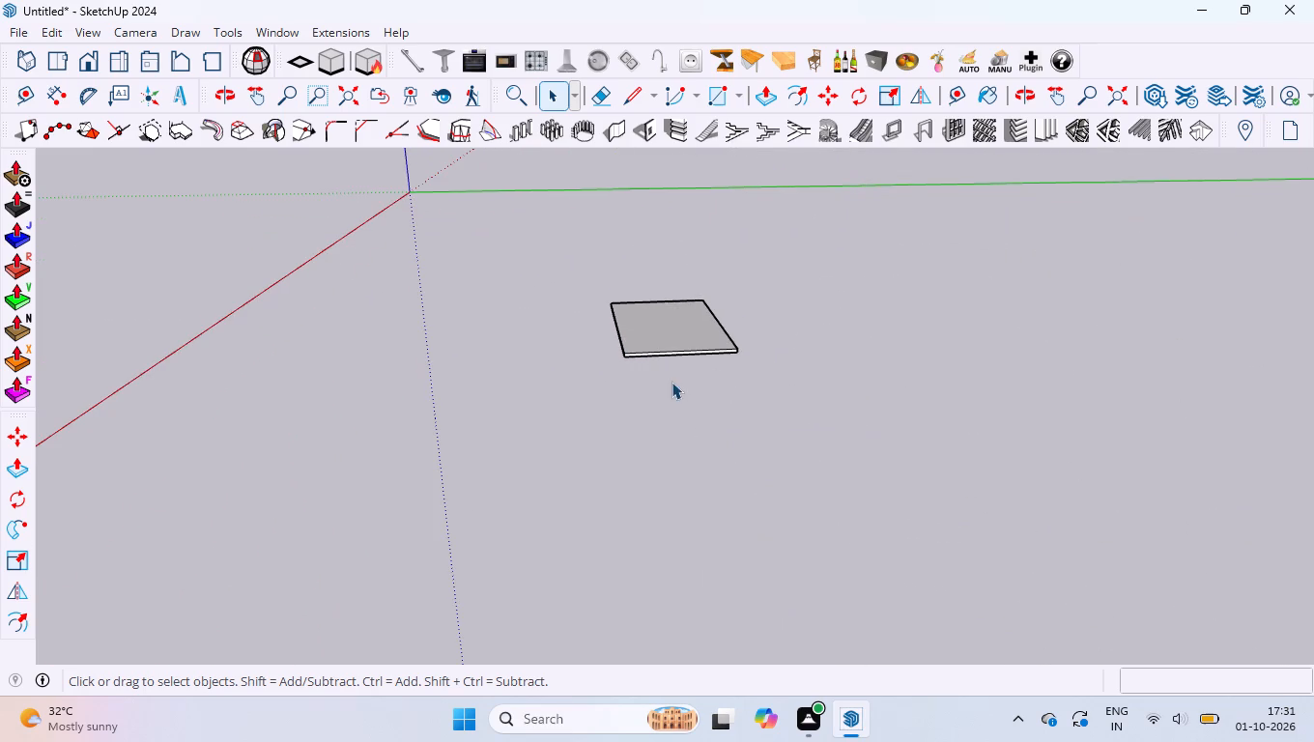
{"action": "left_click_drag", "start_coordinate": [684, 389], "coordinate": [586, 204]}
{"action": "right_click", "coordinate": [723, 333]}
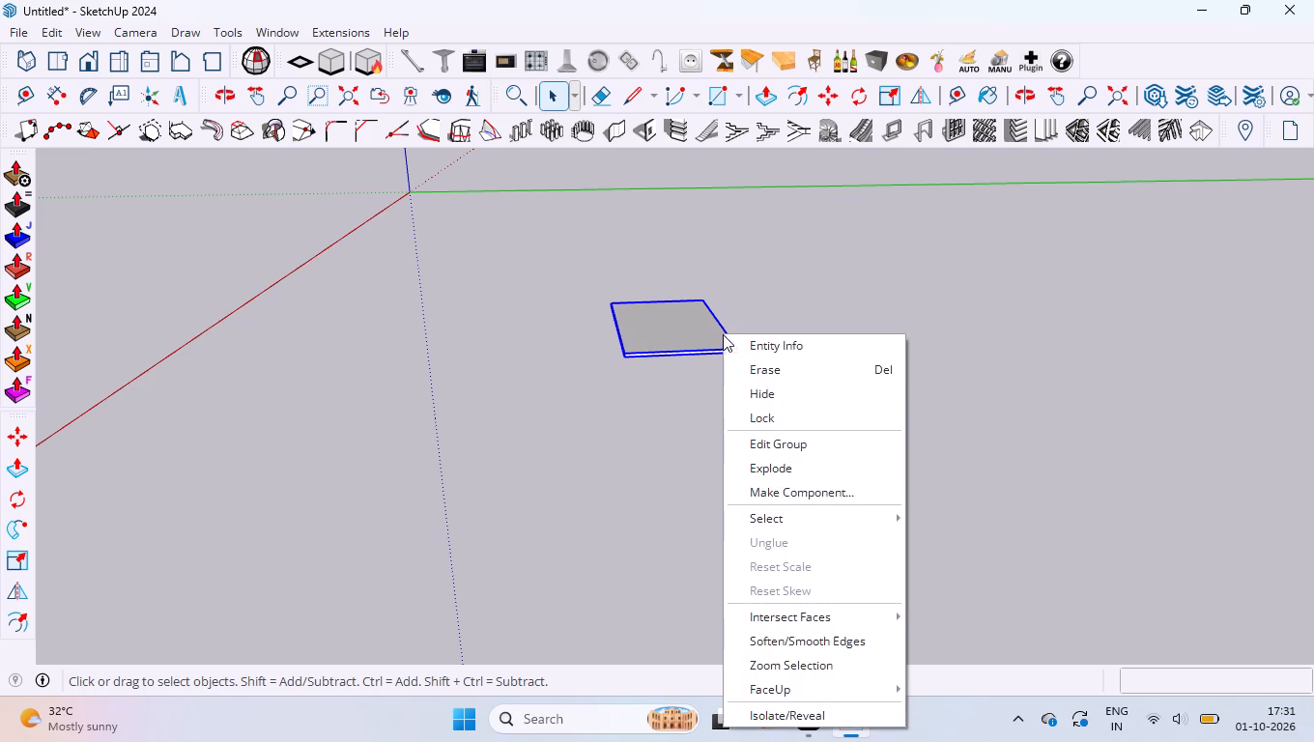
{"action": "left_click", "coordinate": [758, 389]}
Examine the spiral staircase from eye level, close up and from above, checking its steps, center pole and handrails.
{"action": "scroll", "coordinate": [638, 377], "scroll_direction": "down", "scroll_amount": 7}
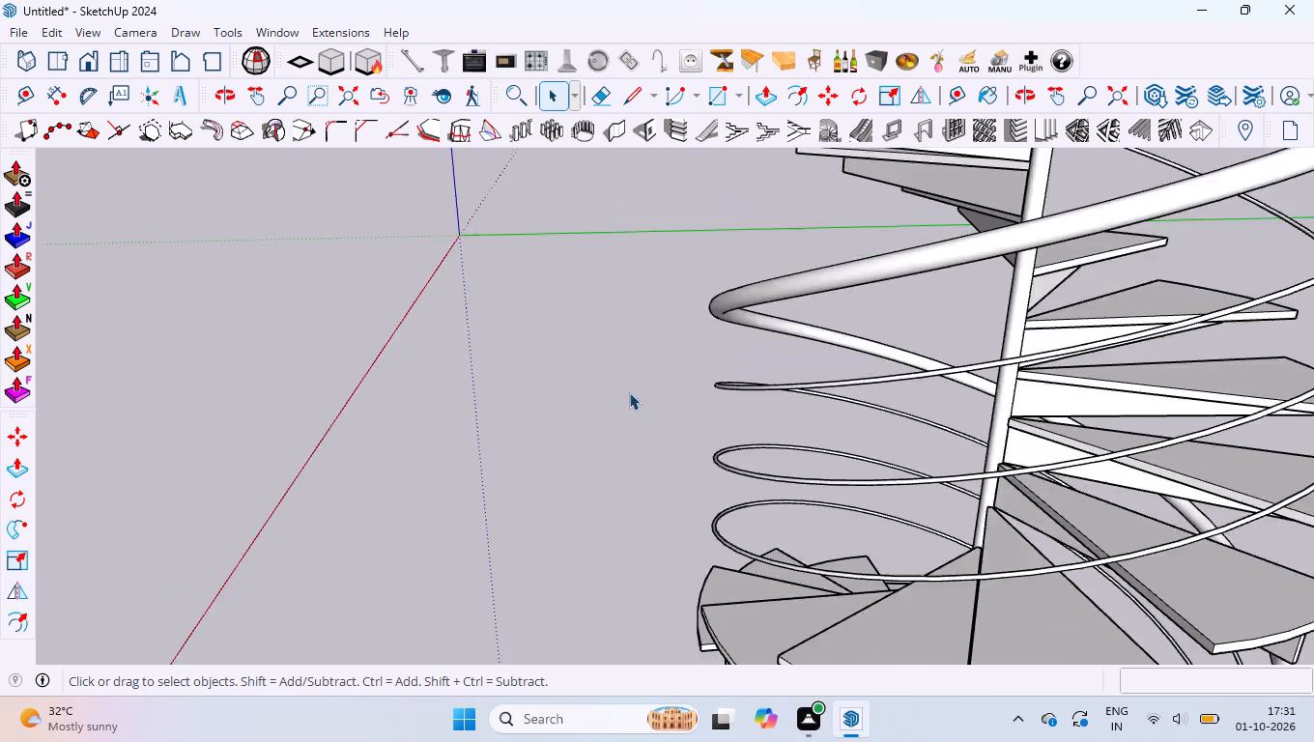
{"action": "scroll", "coordinate": [629, 392], "scroll_direction": "down", "scroll_amount": 10}
{"action": "middle_click_drag", "start_coordinate": [633, 425], "coordinate": [1313, 647]}
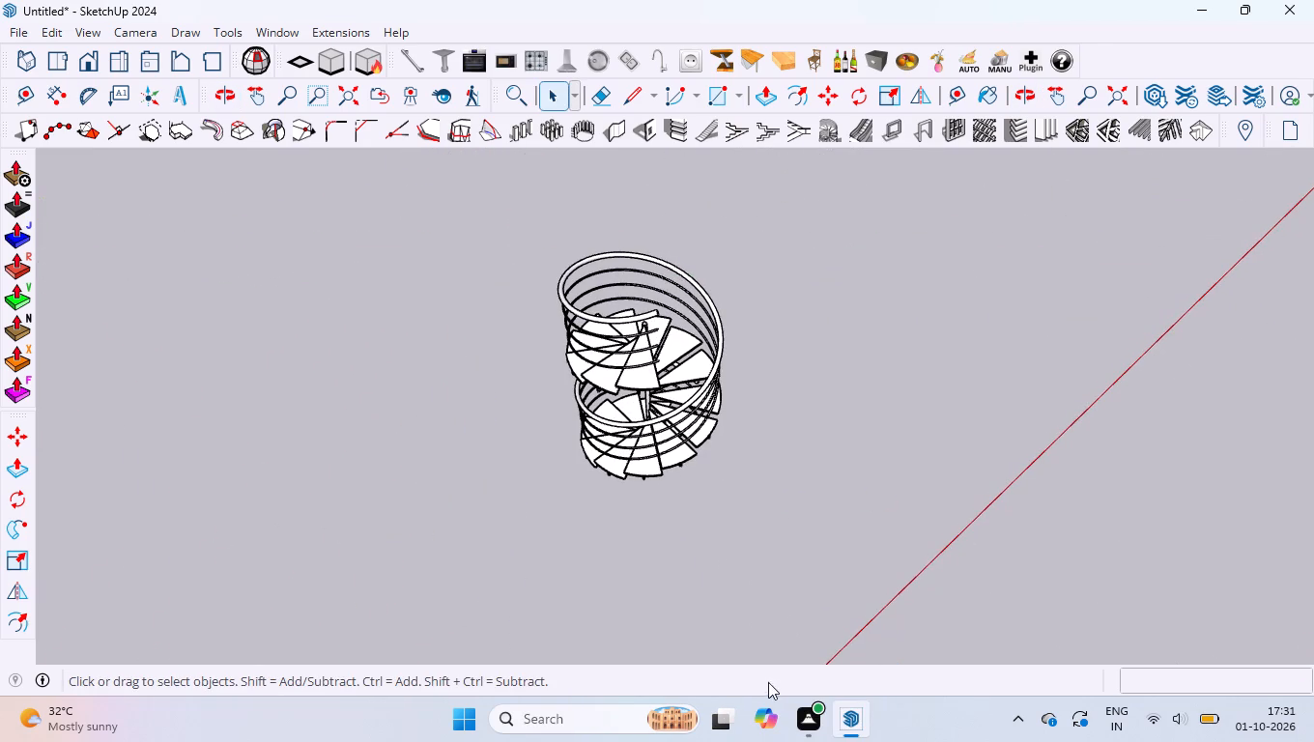
{"action": "scroll", "coordinate": [774, 681], "scroll_direction": "up", "scroll_amount": 5}
{"action": "middle_click_drag", "start_coordinate": [679, 511], "coordinate": [663, 229]}
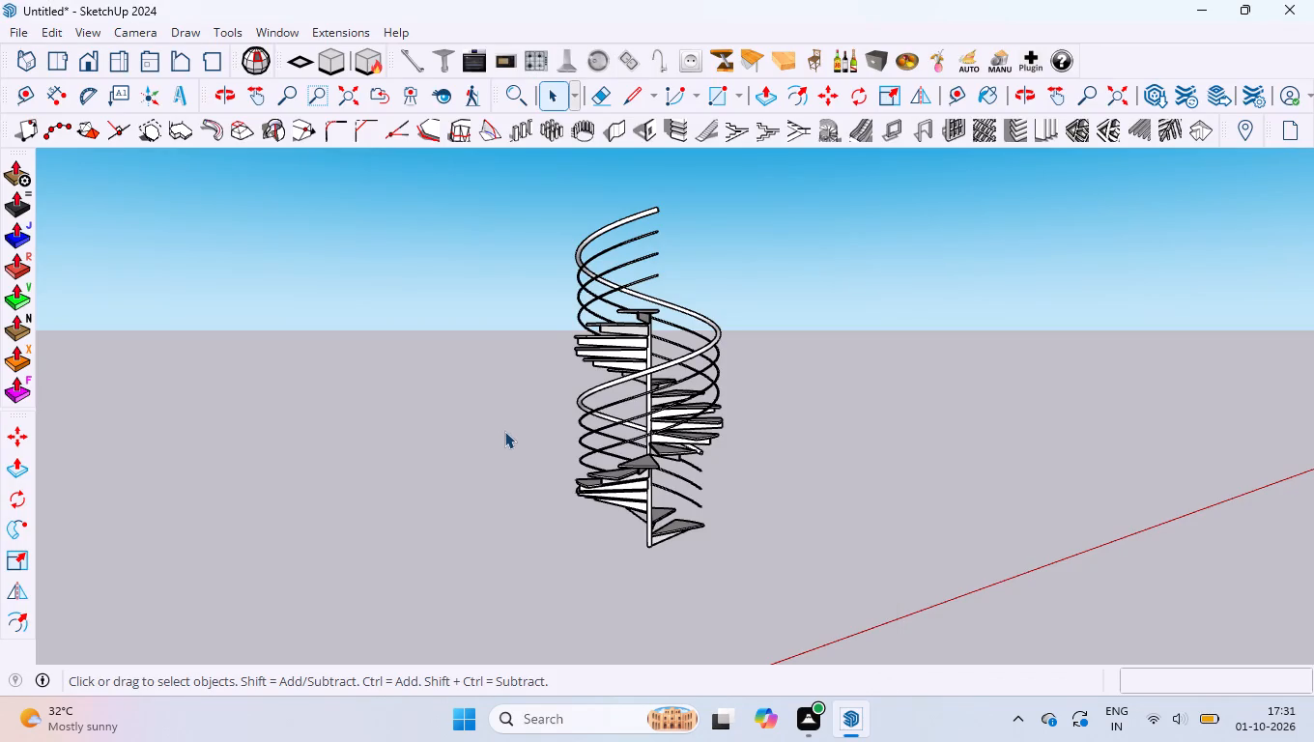
{"action": "scroll", "coordinate": [700, 232], "scroll_direction": "up", "scroll_amount": 7}
{"action": "scroll", "coordinate": [651, 315], "scroll_direction": "up", "scroll_amount": 8}
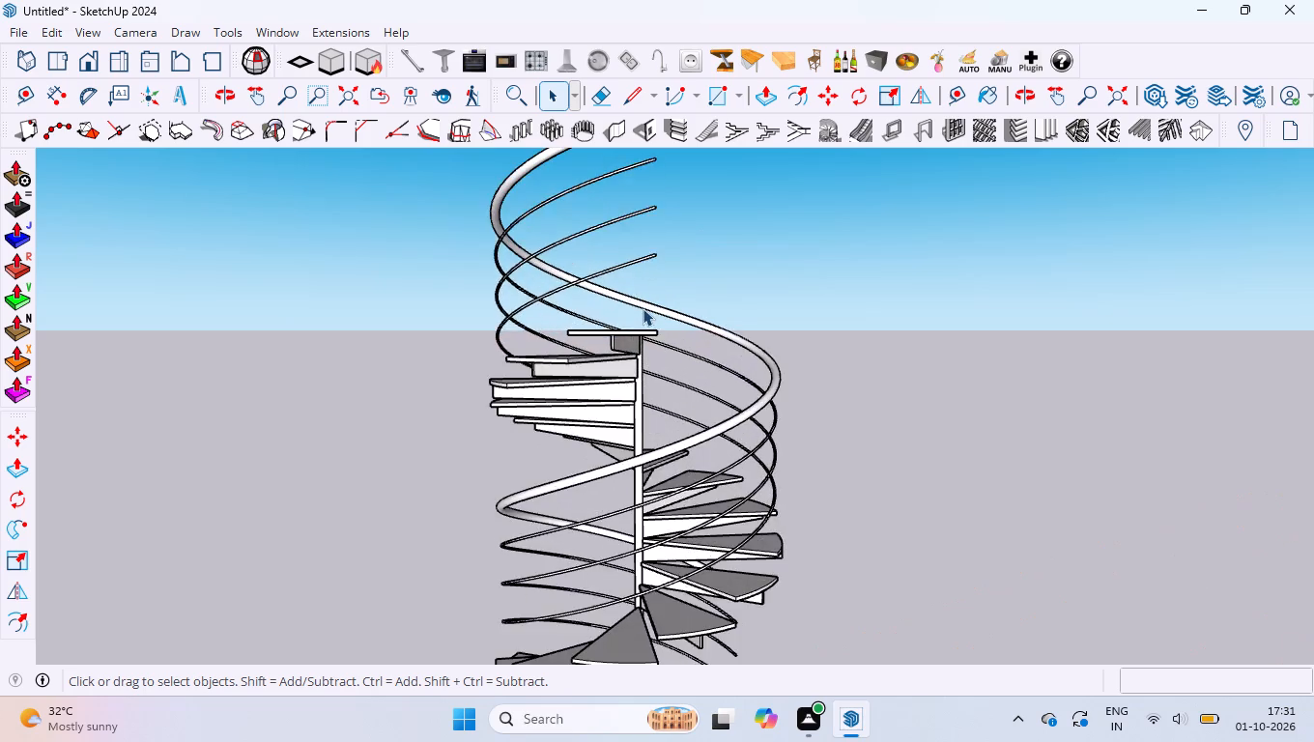
{"action": "scroll", "coordinate": [643, 308], "scroll_direction": "up", "scroll_amount": 7}
{"action": "middle_click_drag", "start_coordinate": [658, 346], "coordinate": [777, 741]}
{"action": "scroll", "coordinate": [849, 568], "scroll_direction": "down", "scroll_amount": 4}
{"action": "scroll", "coordinate": [740, 510], "scroll_direction": "down", "scroll_amount": 8}
{"action": "middle_click_drag", "start_coordinate": [725, 441], "coordinate": [473, 471]}
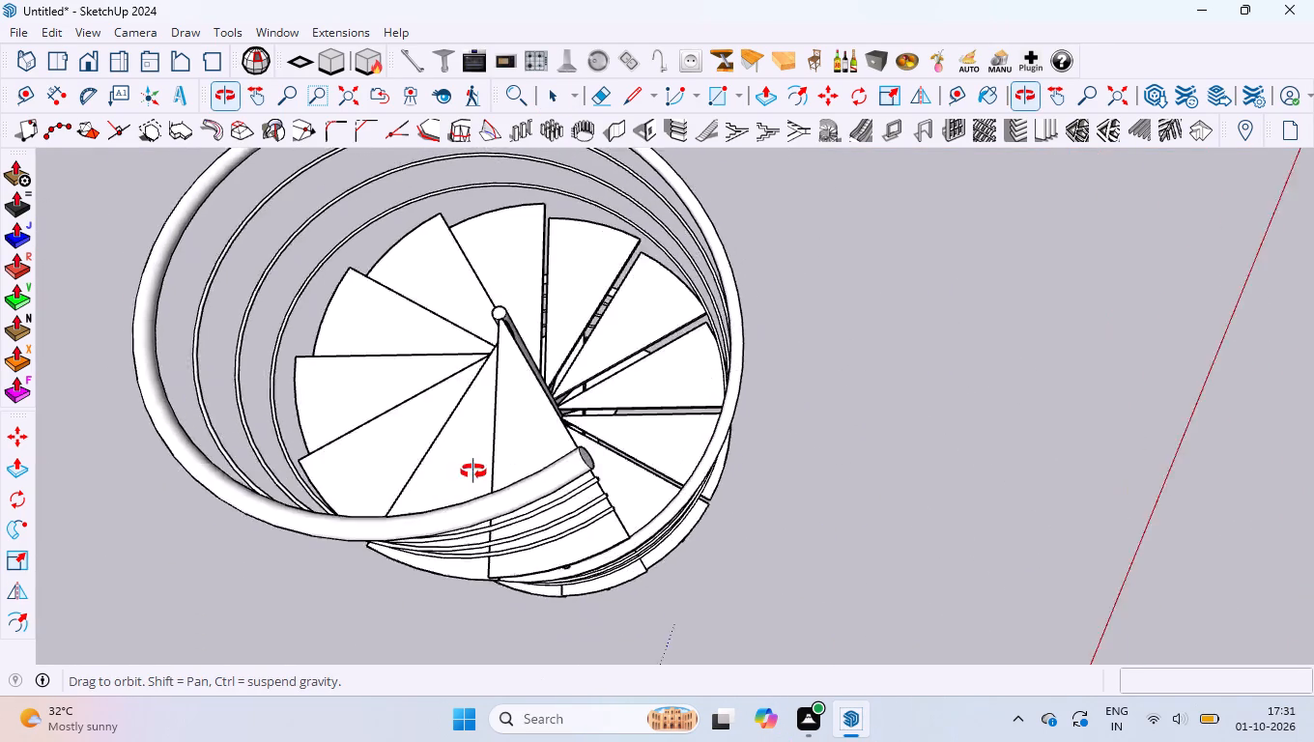
{"action": "middle_click_drag", "start_coordinate": [473, 471], "coordinate": [157, 312]}
{"action": "scroll", "coordinate": [602, 547], "scroll_direction": "down", "scroll_amount": 4}
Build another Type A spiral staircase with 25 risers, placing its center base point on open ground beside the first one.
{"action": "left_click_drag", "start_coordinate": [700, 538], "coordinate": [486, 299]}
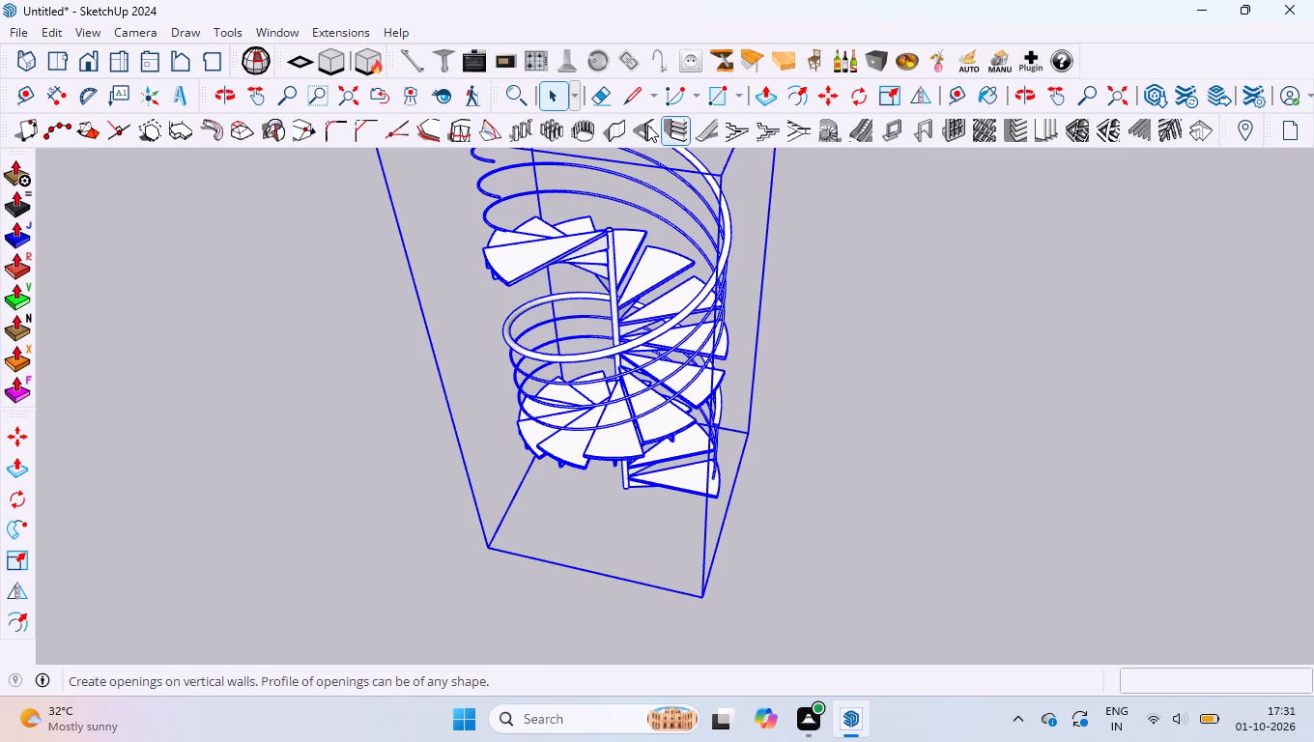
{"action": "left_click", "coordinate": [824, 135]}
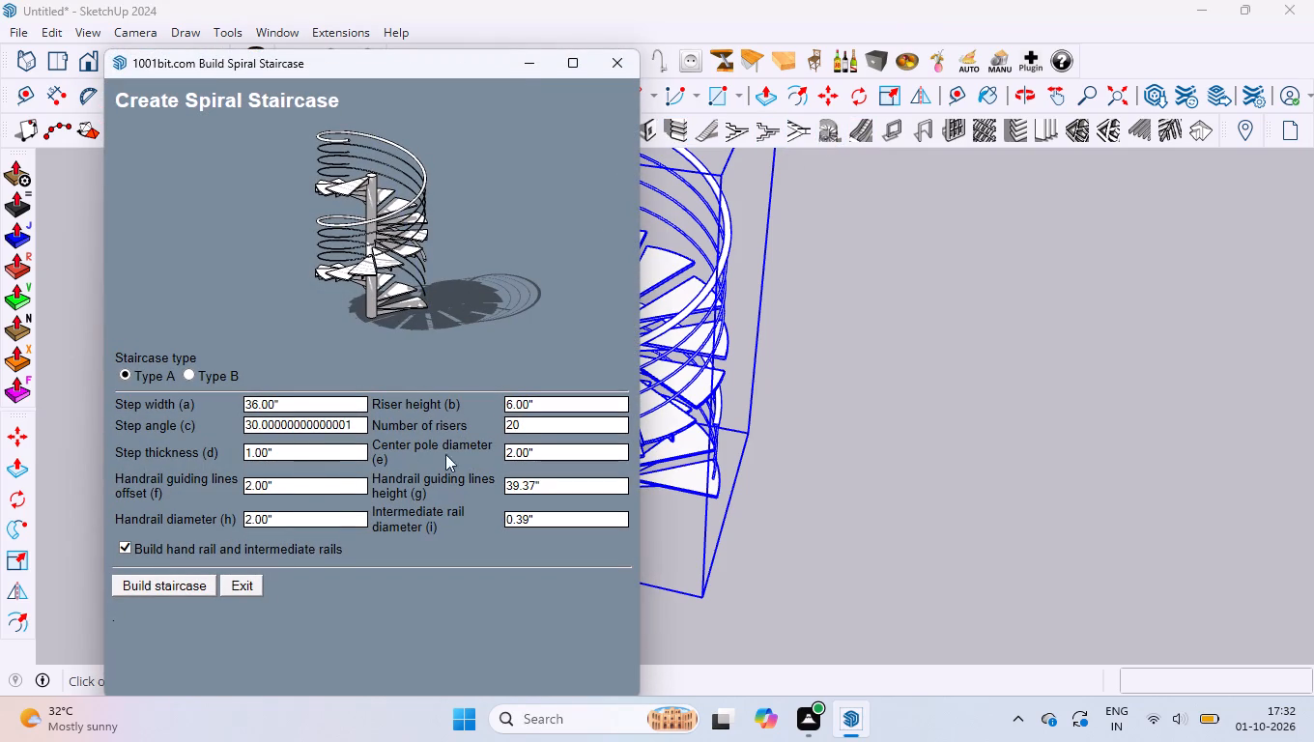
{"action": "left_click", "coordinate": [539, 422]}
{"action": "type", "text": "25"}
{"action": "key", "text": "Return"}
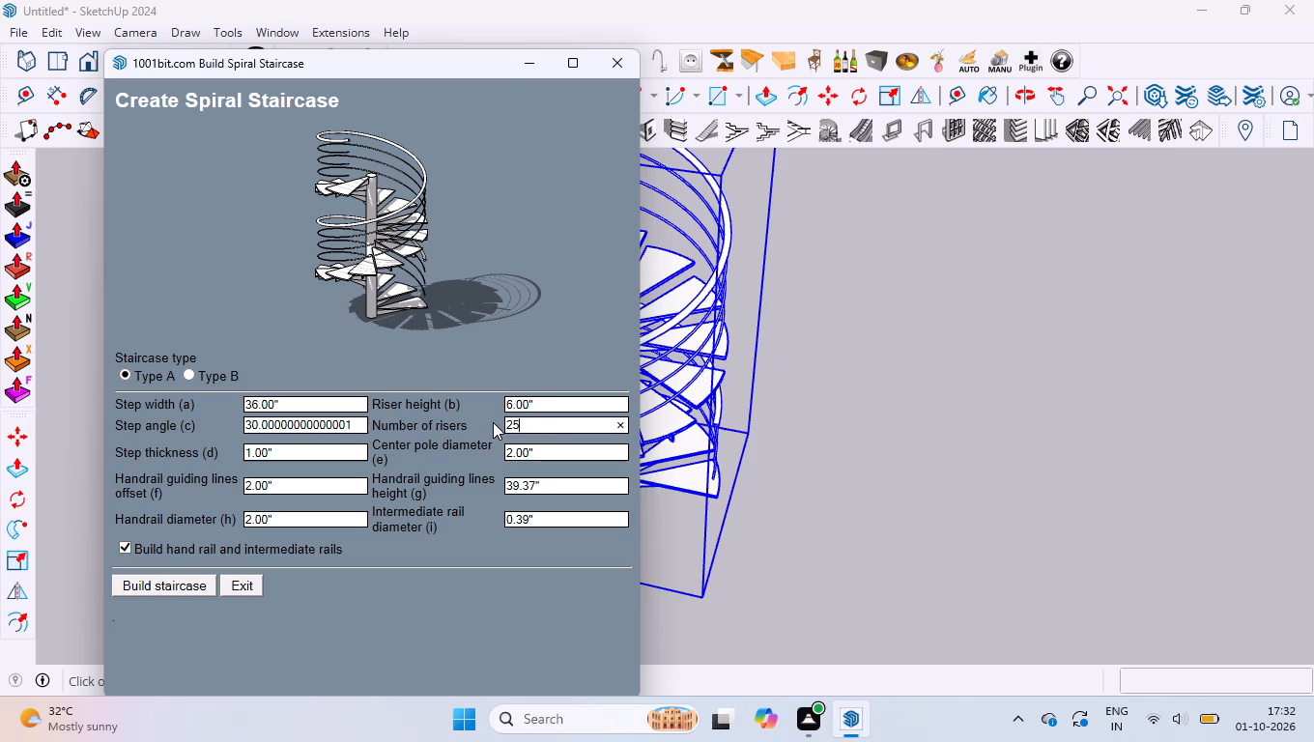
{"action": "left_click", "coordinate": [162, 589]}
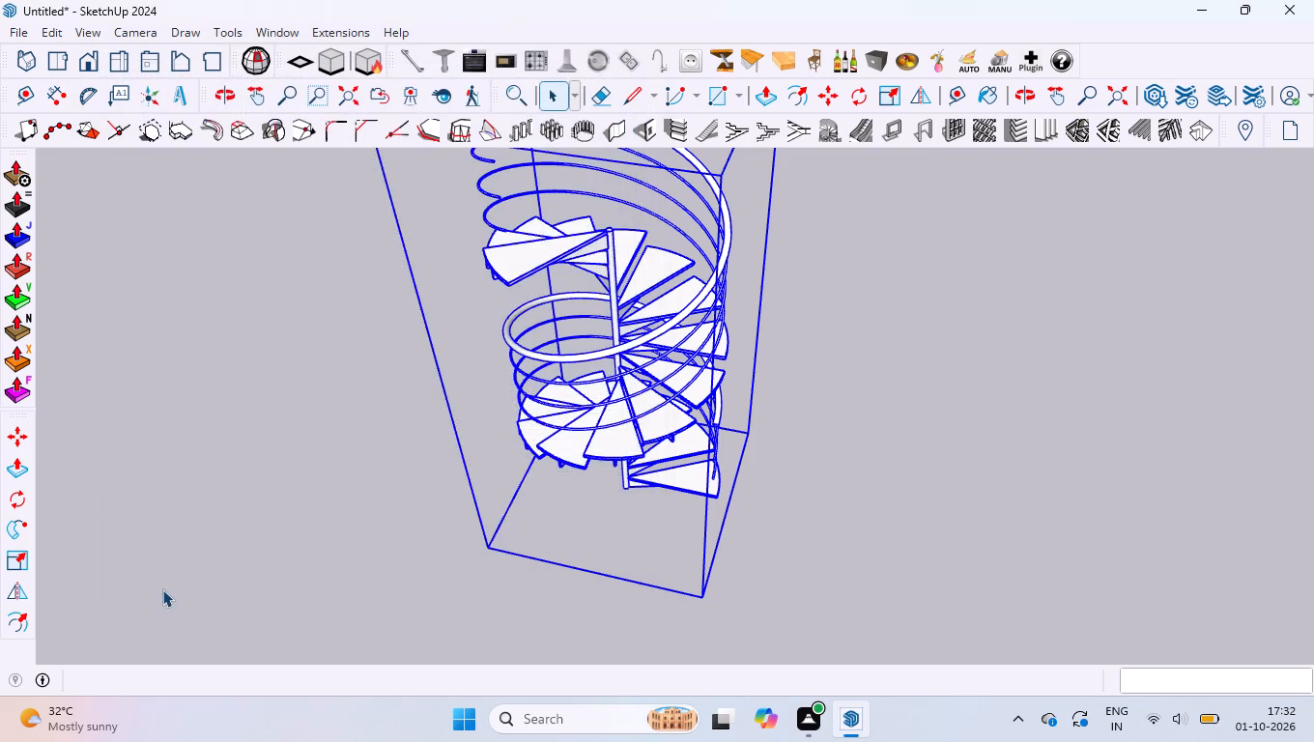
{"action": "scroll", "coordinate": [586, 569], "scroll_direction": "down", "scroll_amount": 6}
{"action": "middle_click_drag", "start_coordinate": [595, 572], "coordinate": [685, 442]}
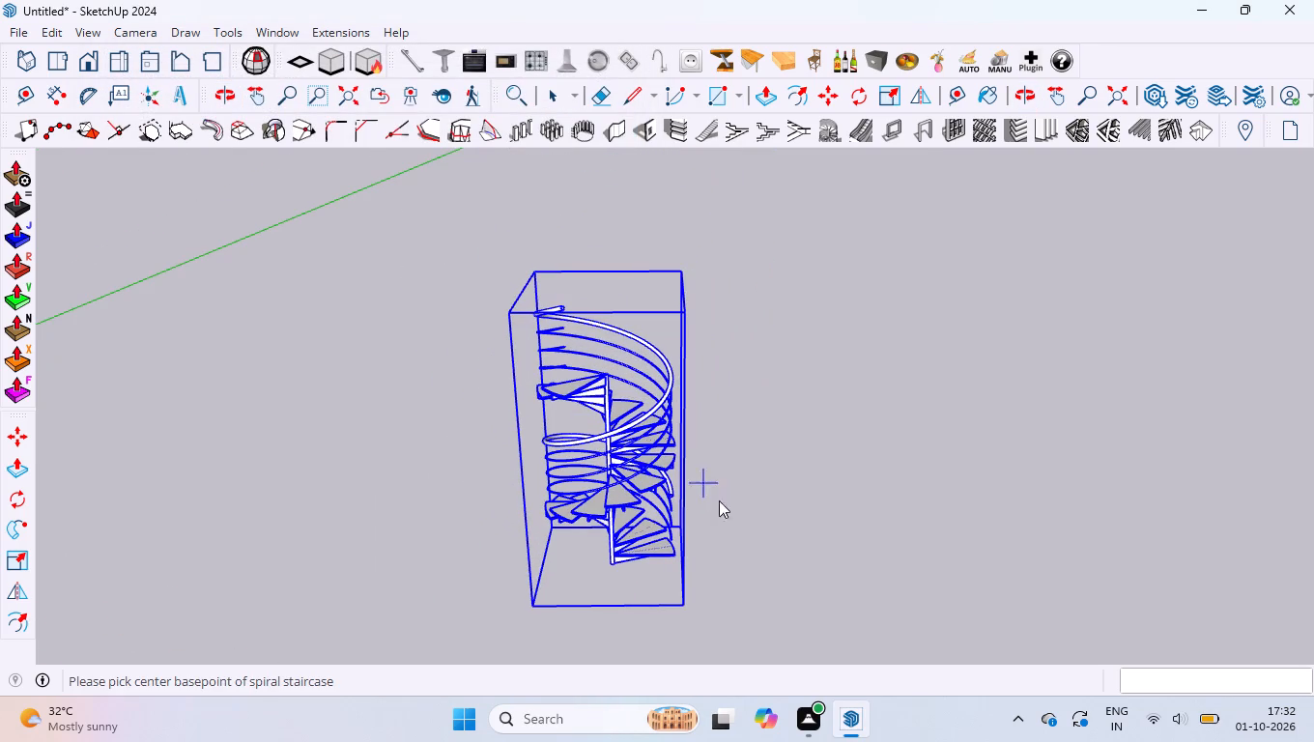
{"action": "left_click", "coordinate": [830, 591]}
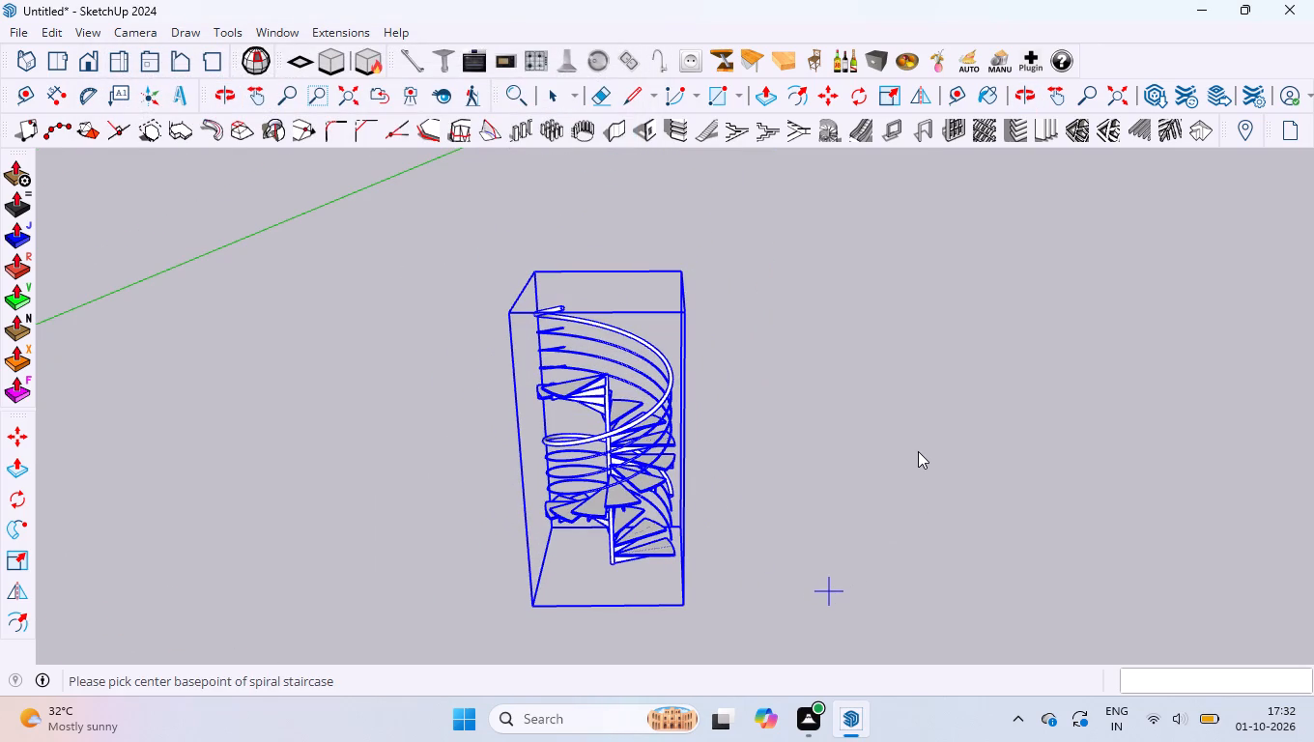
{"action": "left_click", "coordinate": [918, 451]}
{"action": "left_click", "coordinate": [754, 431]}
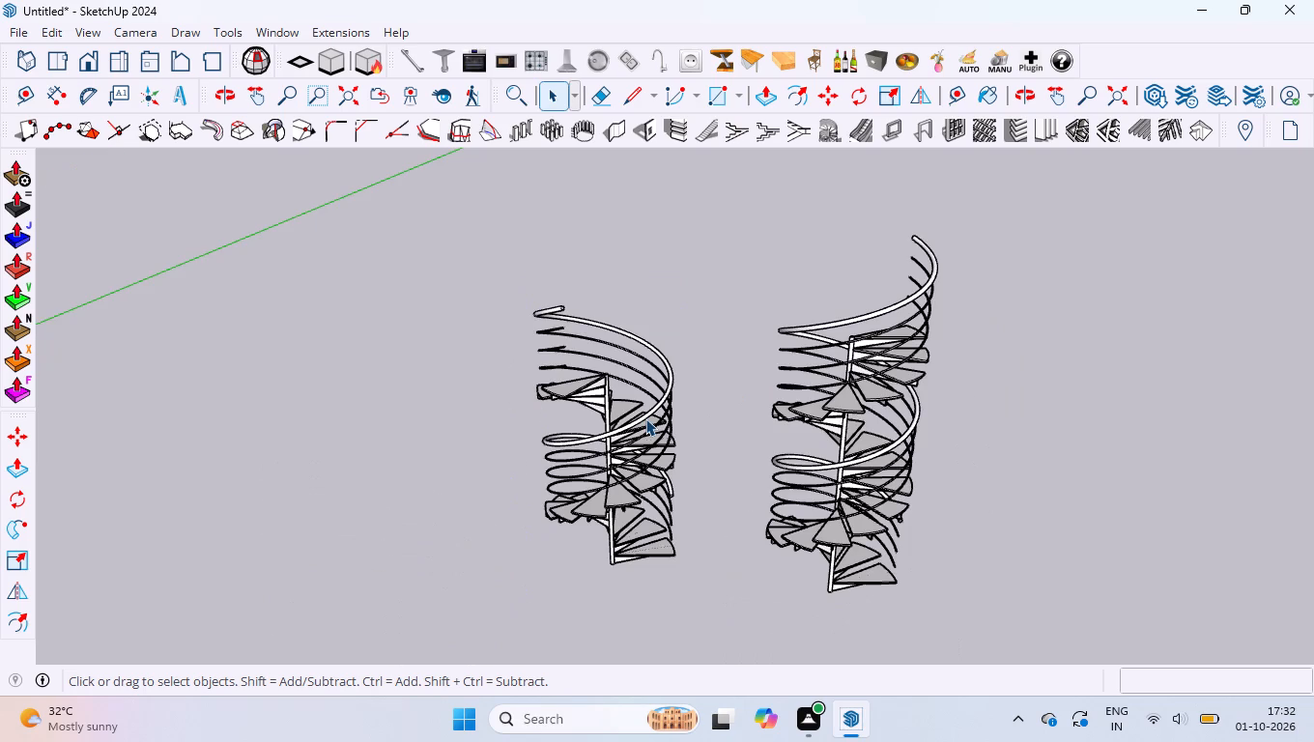
Compare the two spiral staircases from low and raised viewpoints, checking their heights and upper steps.
{"action": "scroll", "coordinate": [636, 427], "scroll_direction": "down", "scroll_amount": 3}
{"action": "scroll", "coordinate": [711, 398], "scroll_direction": "down", "scroll_amount": 3}
{"action": "middle_click_drag", "start_coordinate": [699, 442], "coordinate": [653, 227]}
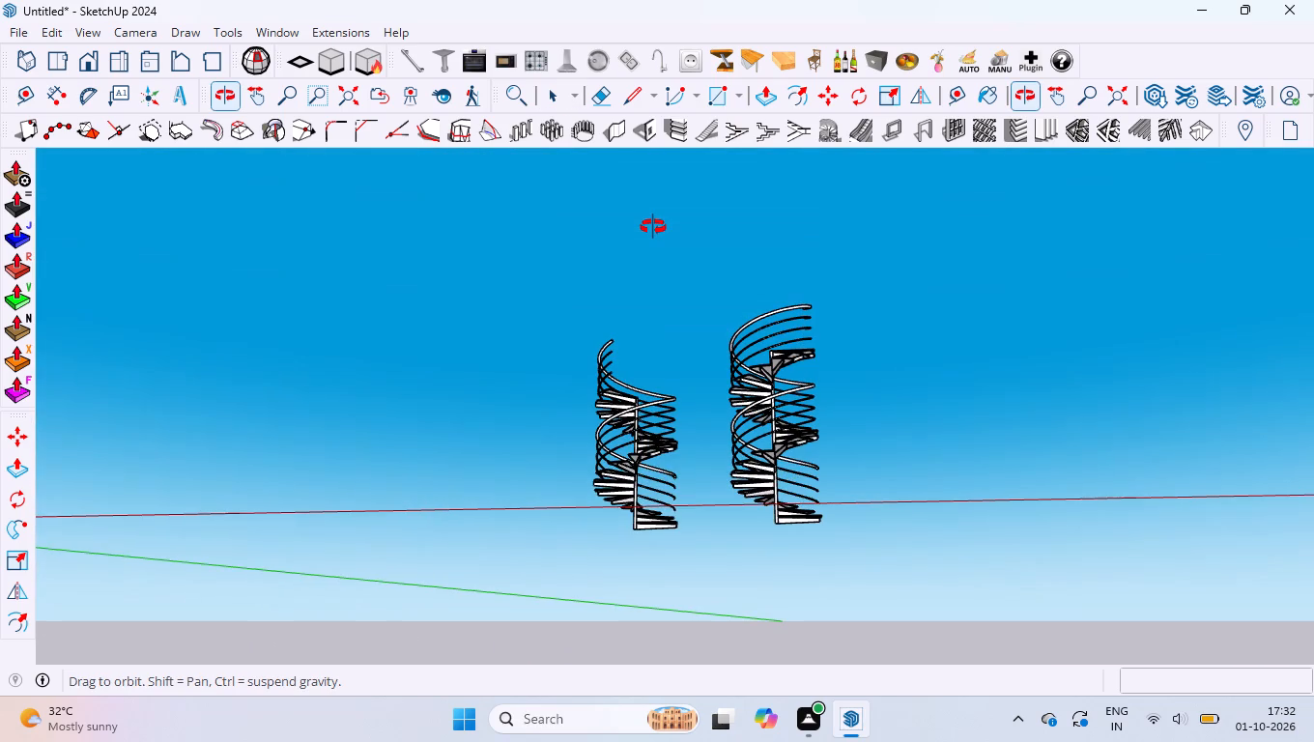
{"action": "middle_click_drag", "start_coordinate": [653, 227], "coordinate": [679, 382]}
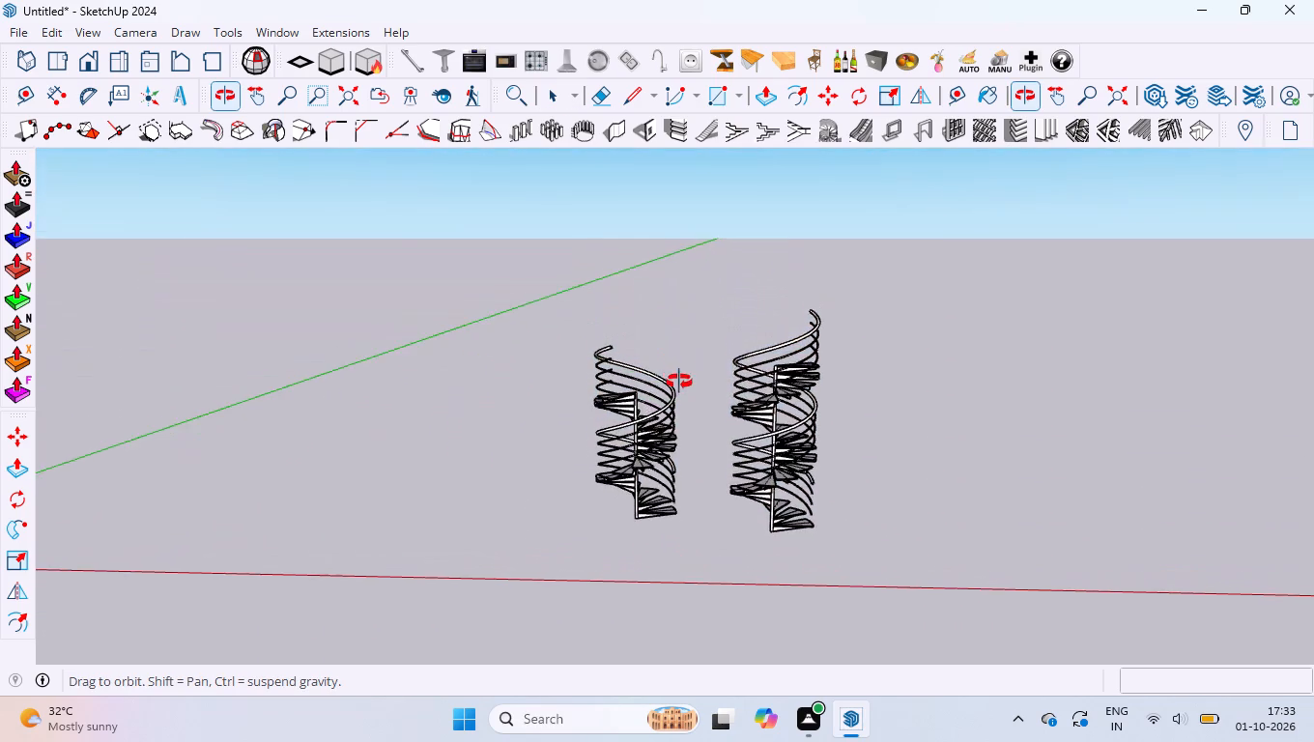
{"action": "middle_click_drag", "start_coordinate": [679, 382], "coordinate": [688, 433]}
{"action": "scroll", "coordinate": [787, 401], "scroll_direction": "up", "scroll_amount": 7}
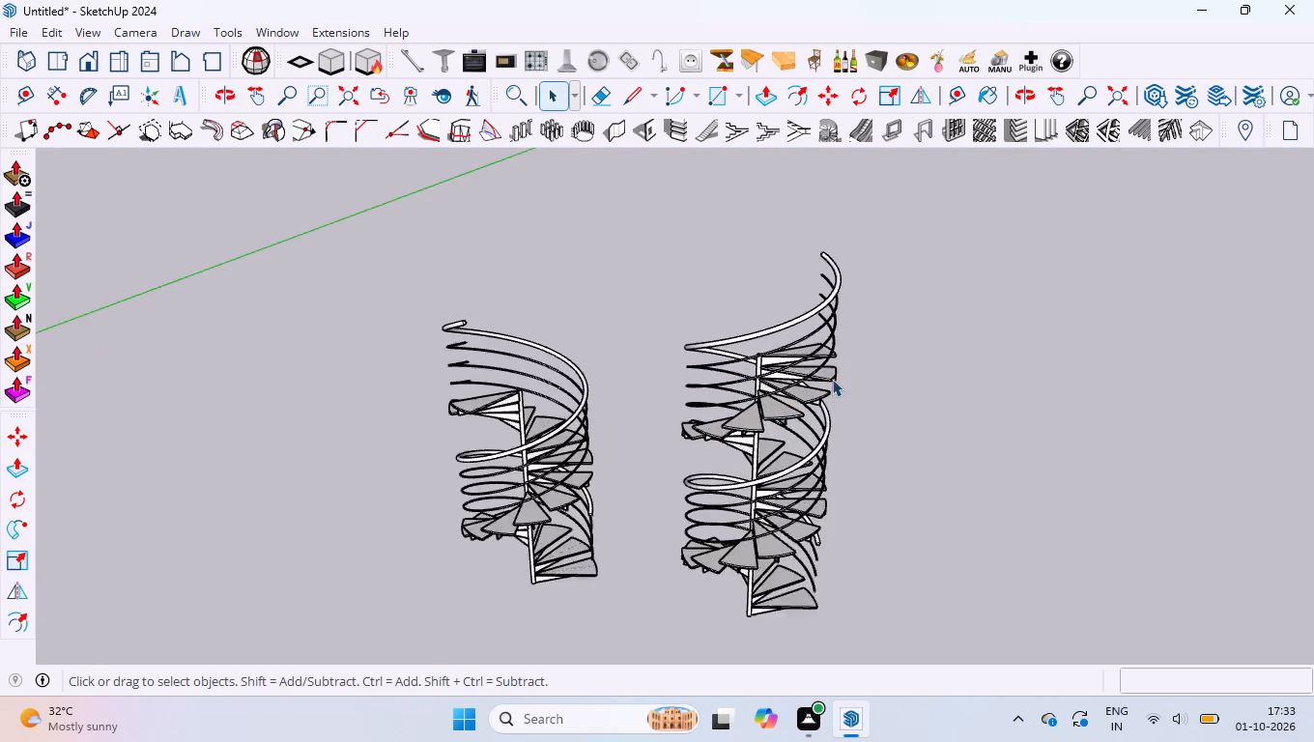
{"action": "scroll", "coordinate": [825, 362], "scroll_direction": "up", "scroll_amount": 5}
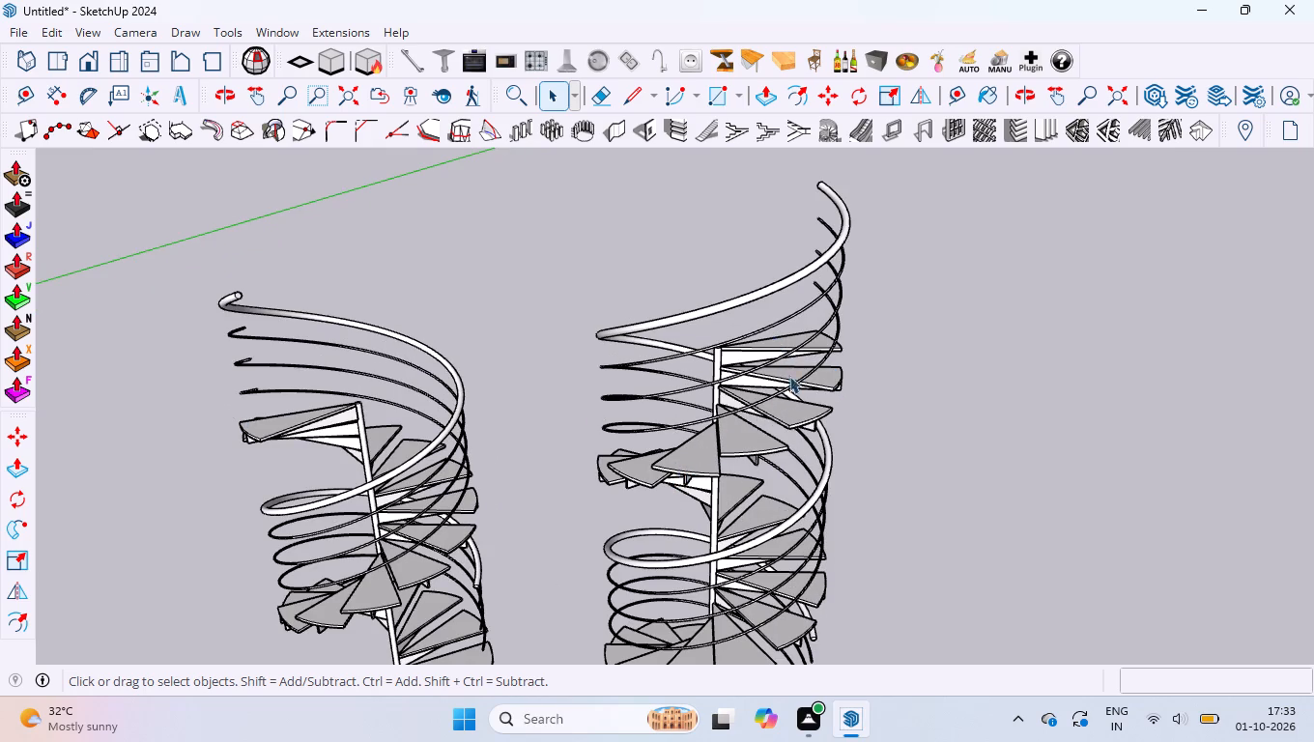
{"action": "scroll", "coordinate": [677, 459], "scroll_direction": "down", "scroll_amount": 8}
Select both spiral staircases and delete them.
{"action": "left_click_drag", "start_coordinate": [795, 619], "coordinate": [787, 614]}
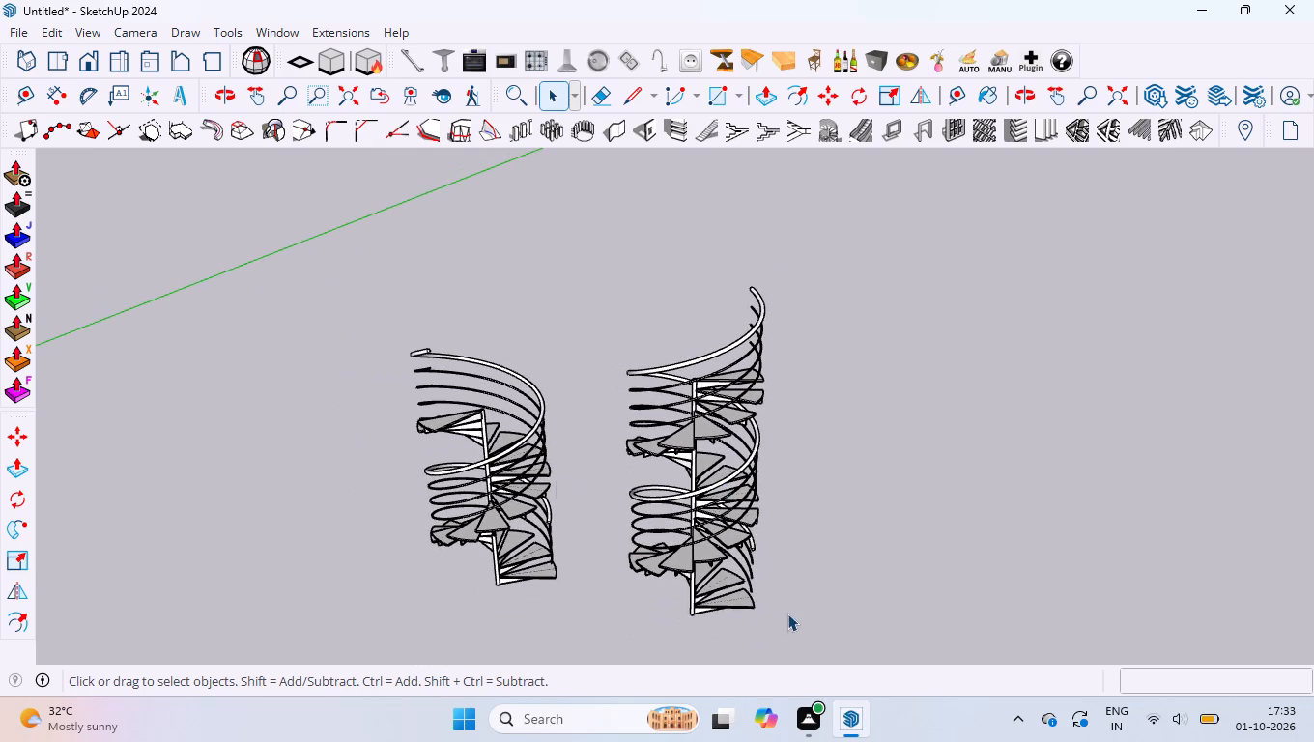
{"action": "left_click_drag", "start_coordinate": [787, 614], "coordinate": [192, 271]}
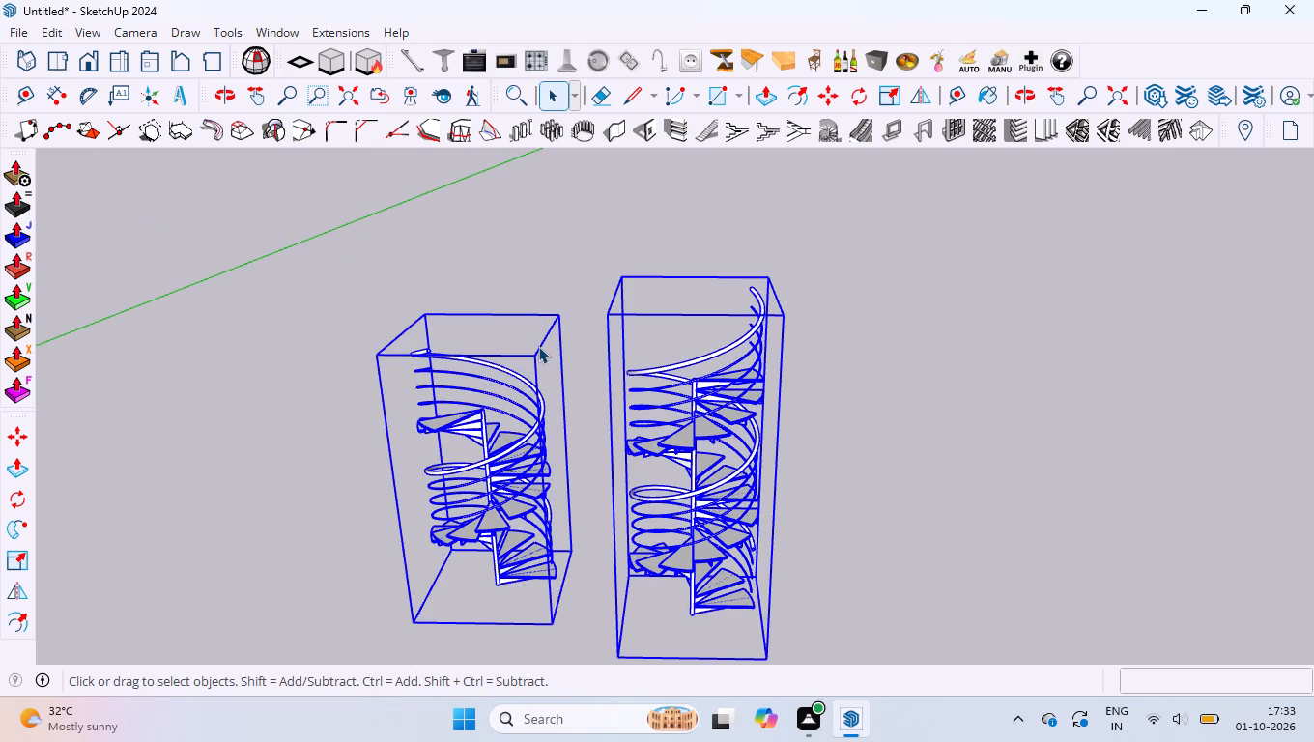
{"action": "key", "text": "Delete"}
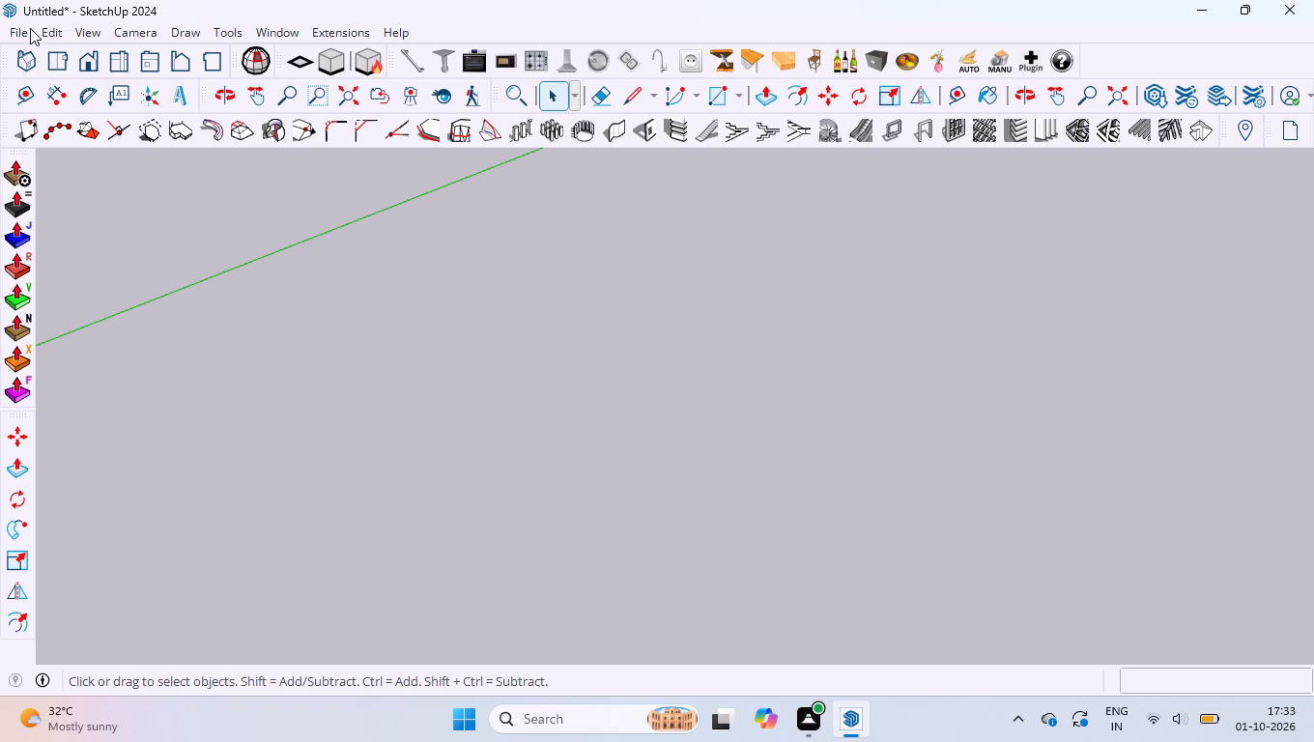
Unhide the hidden cabinet parts.
{"action": "left_click", "coordinate": [41, 28]}
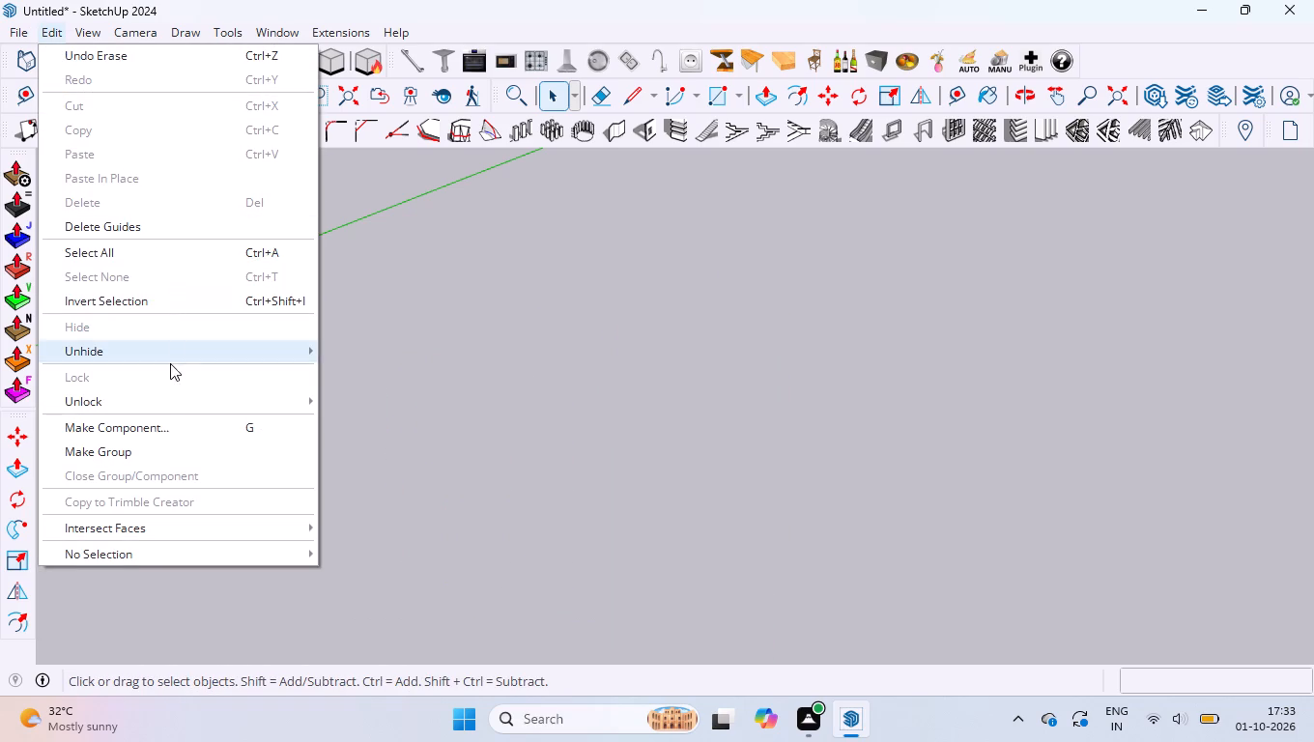
{"action": "left_click", "coordinate": [174, 363]}
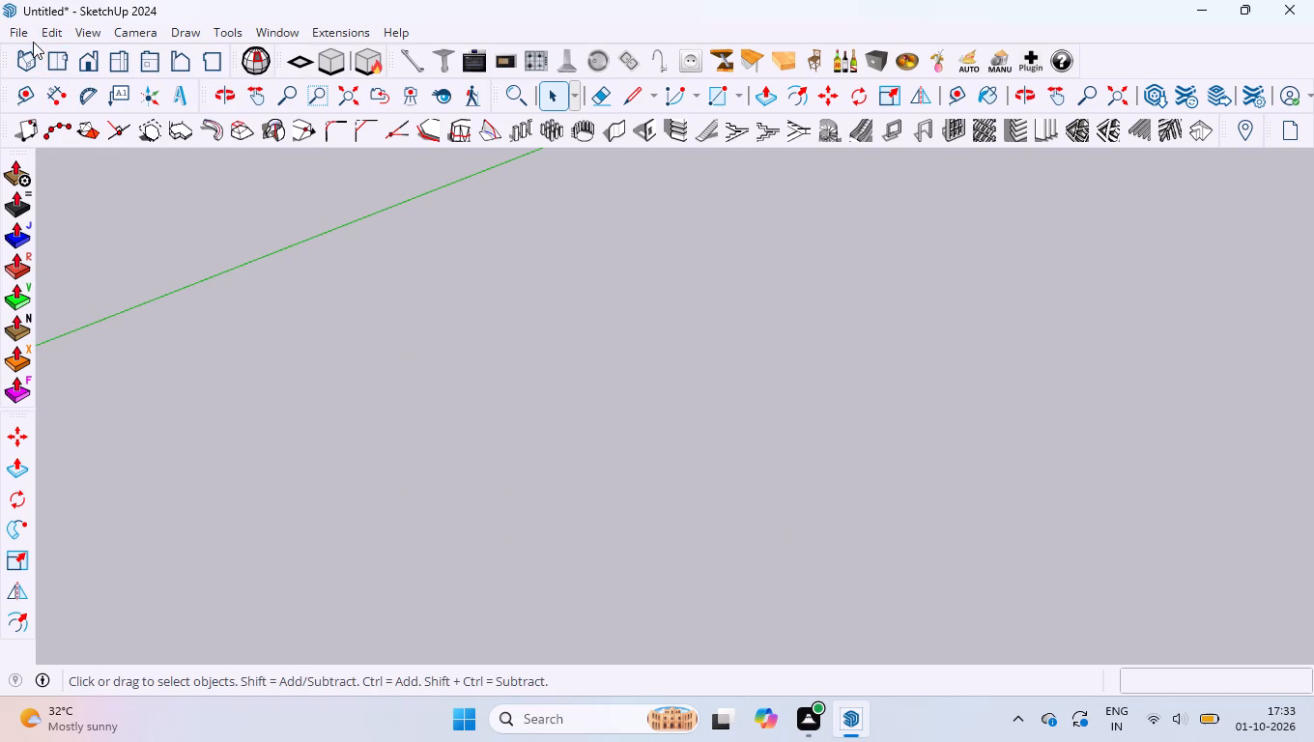
{"action": "left_click", "coordinate": [64, 28]}
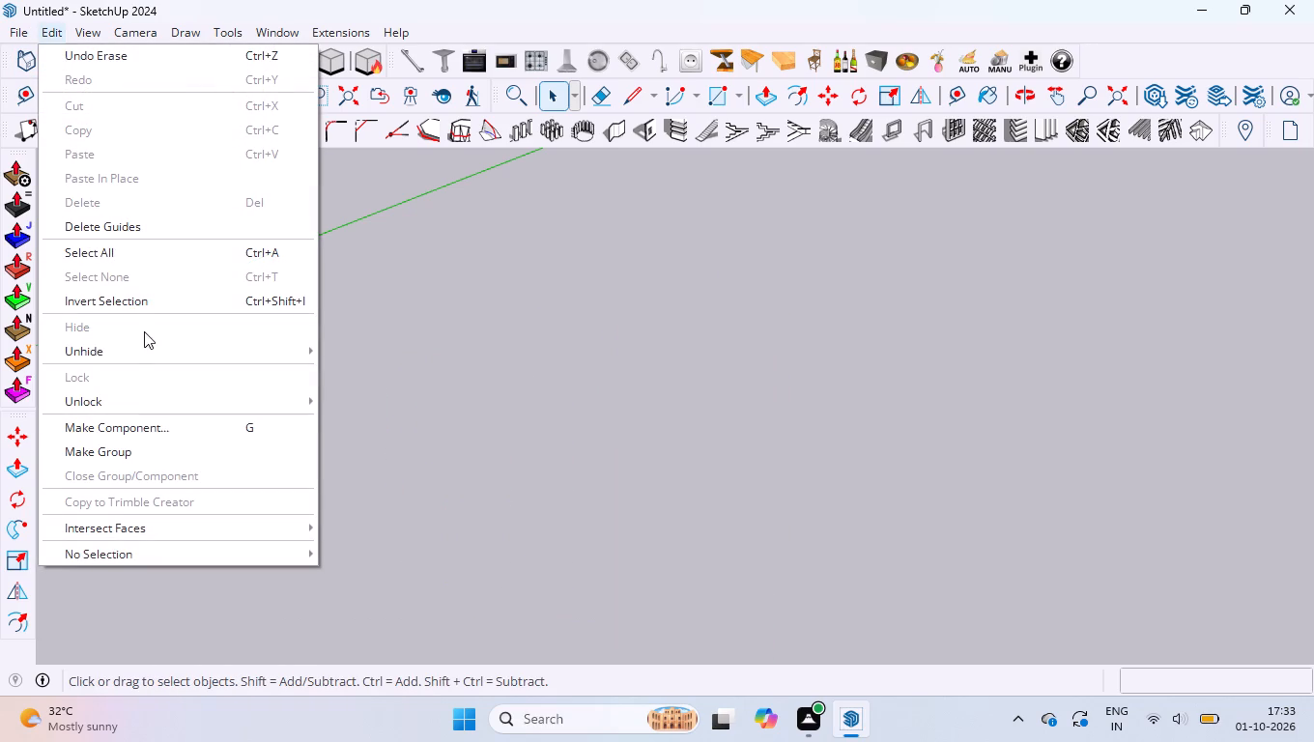
{"action": "left_click", "coordinate": [138, 347]}
{"action": "left_click", "coordinate": [347, 398]}
{"action": "scroll", "coordinate": [345, 396], "scroll_direction": "down", "scroll_amount": 9}
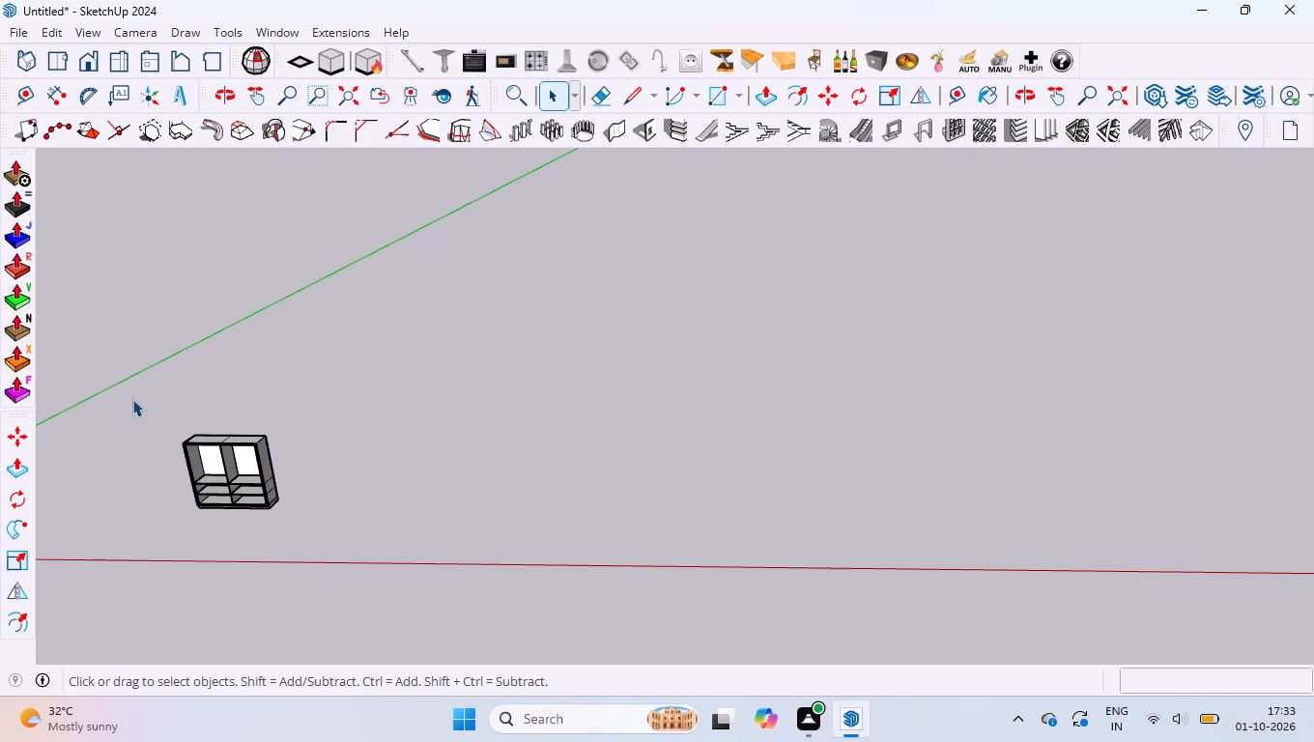
Examine the cabinet in the standard front view and from raised angles, checking its shelves and compartments.
{"action": "left_click_drag", "start_coordinate": [132, 399], "coordinate": [297, 536]}
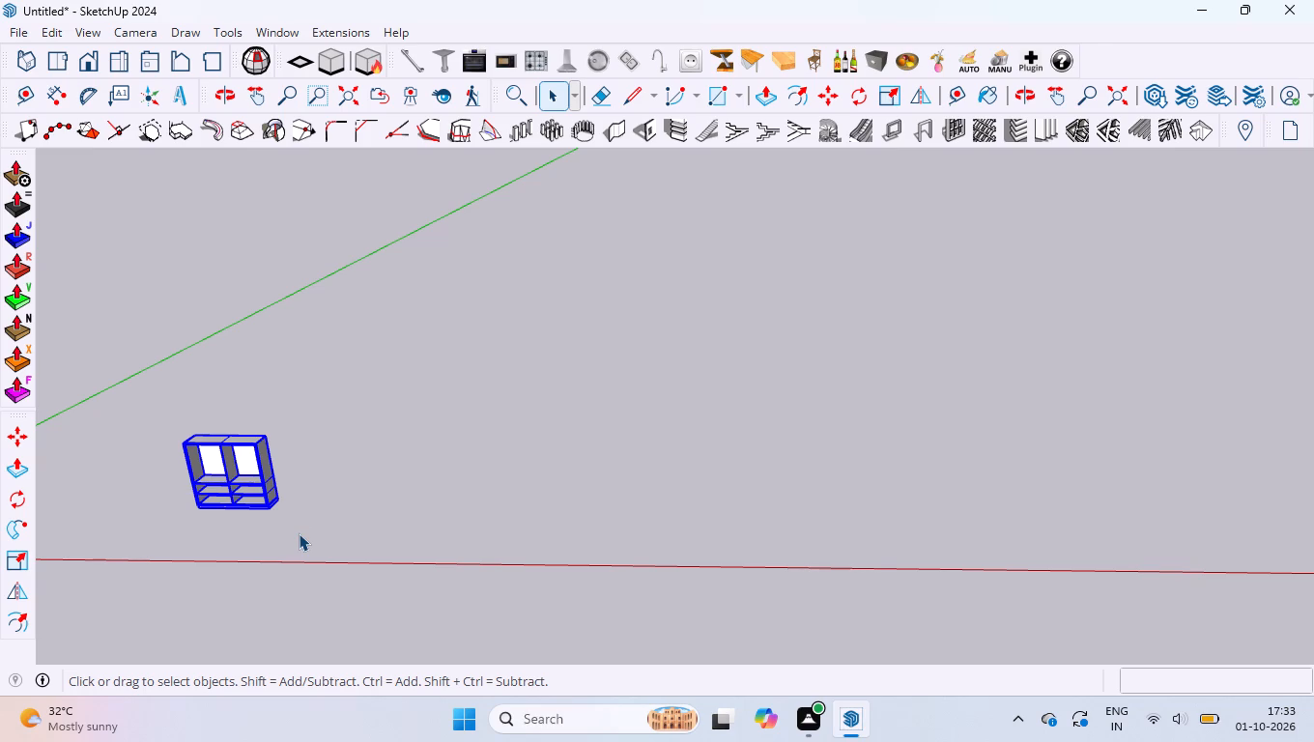
{"action": "left_click", "coordinate": [299, 533]}
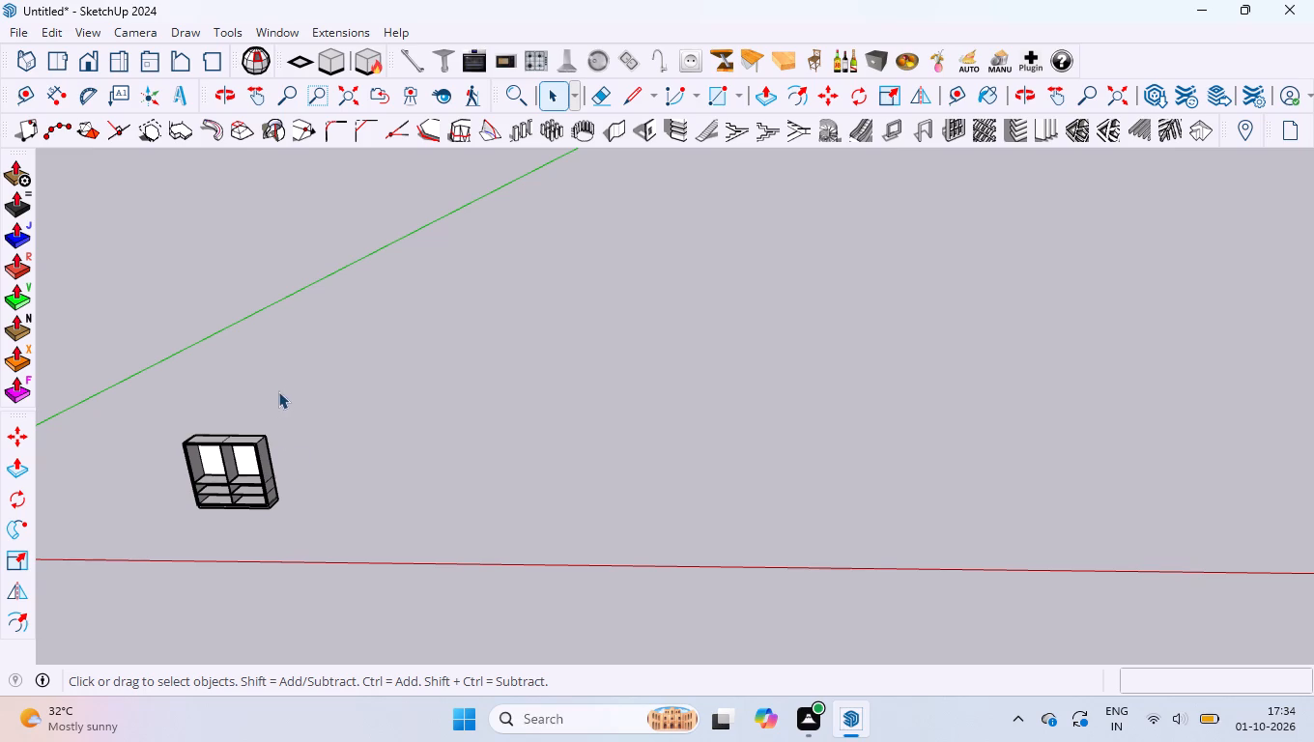
{"action": "triple_click", "coordinate": [258, 475]}
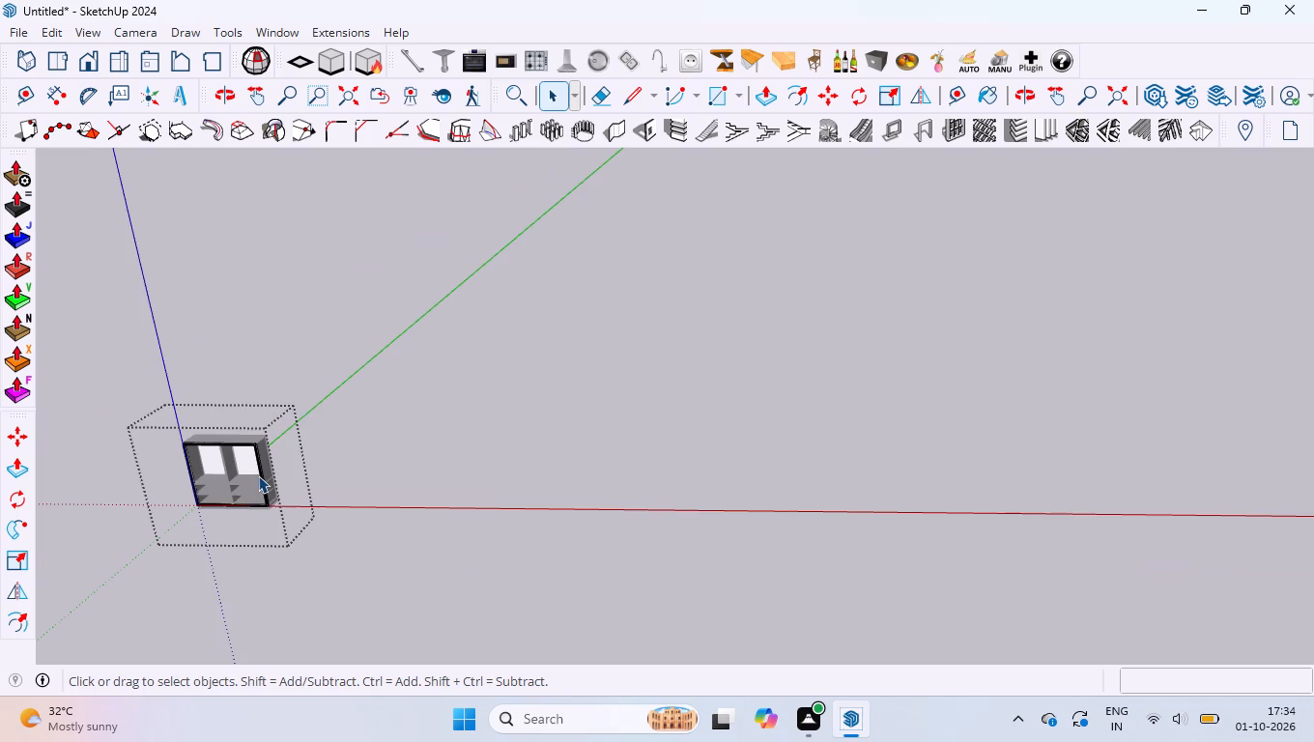
{"action": "left_click", "coordinate": [429, 435]}
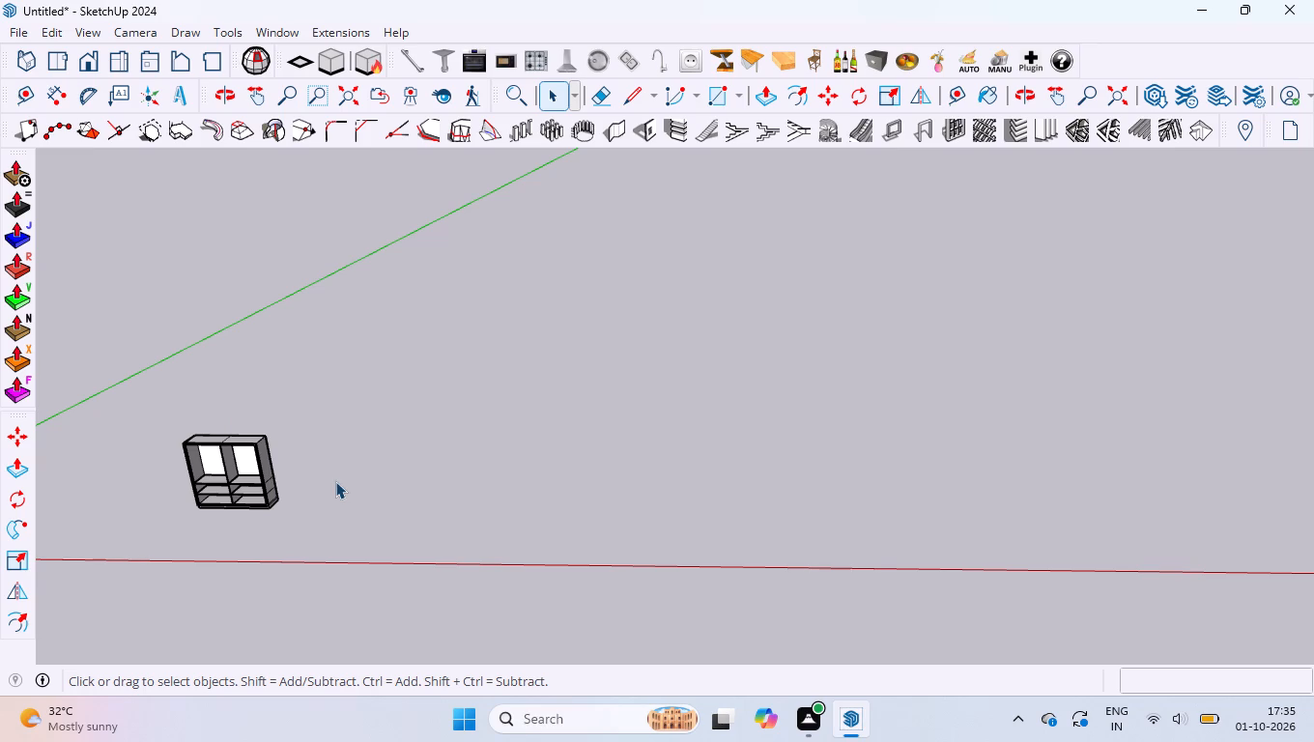
{"action": "middle_click_drag", "start_coordinate": [417, 365], "coordinate": [234, 438]}
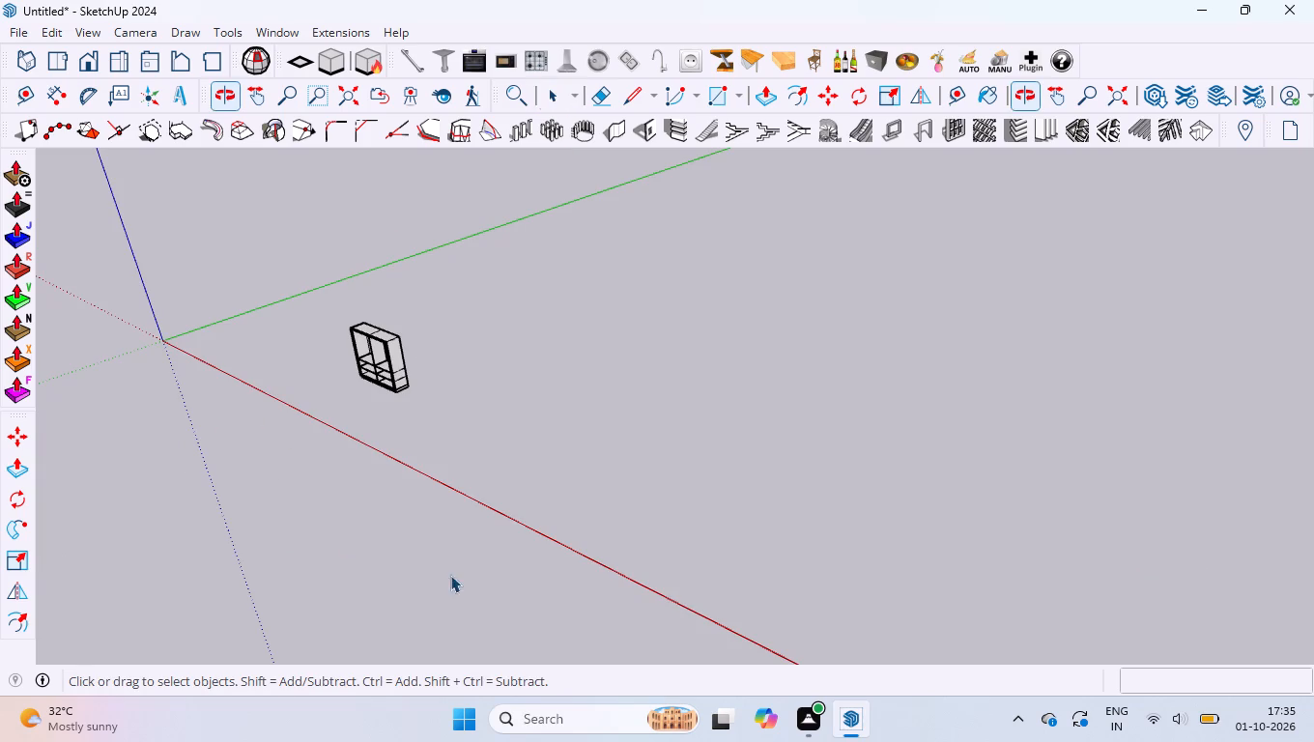
{"action": "left_click", "coordinate": [86, 60]}
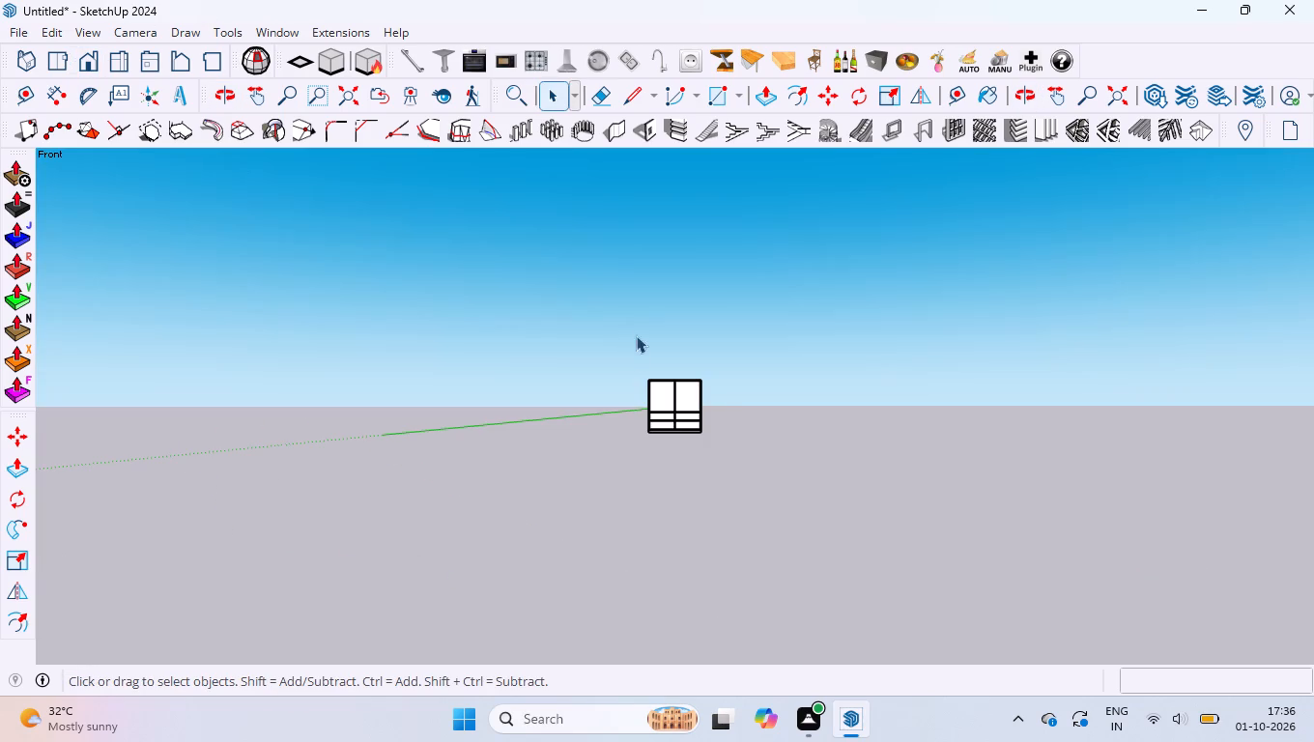
{"action": "scroll", "coordinate": [653, 414], "scroll_direction": "up", "scroll_amount": 16}
{"action": "middle_click_drag", "start_coordinate": [718, 399], "coordinate": [703, 570]}
{"action": "scroll", "coordinate": [614, 449], "scroll_direction": "down", "scroll_amount": 3}
{"action": "left_click", "coordinate": [357, 422]}
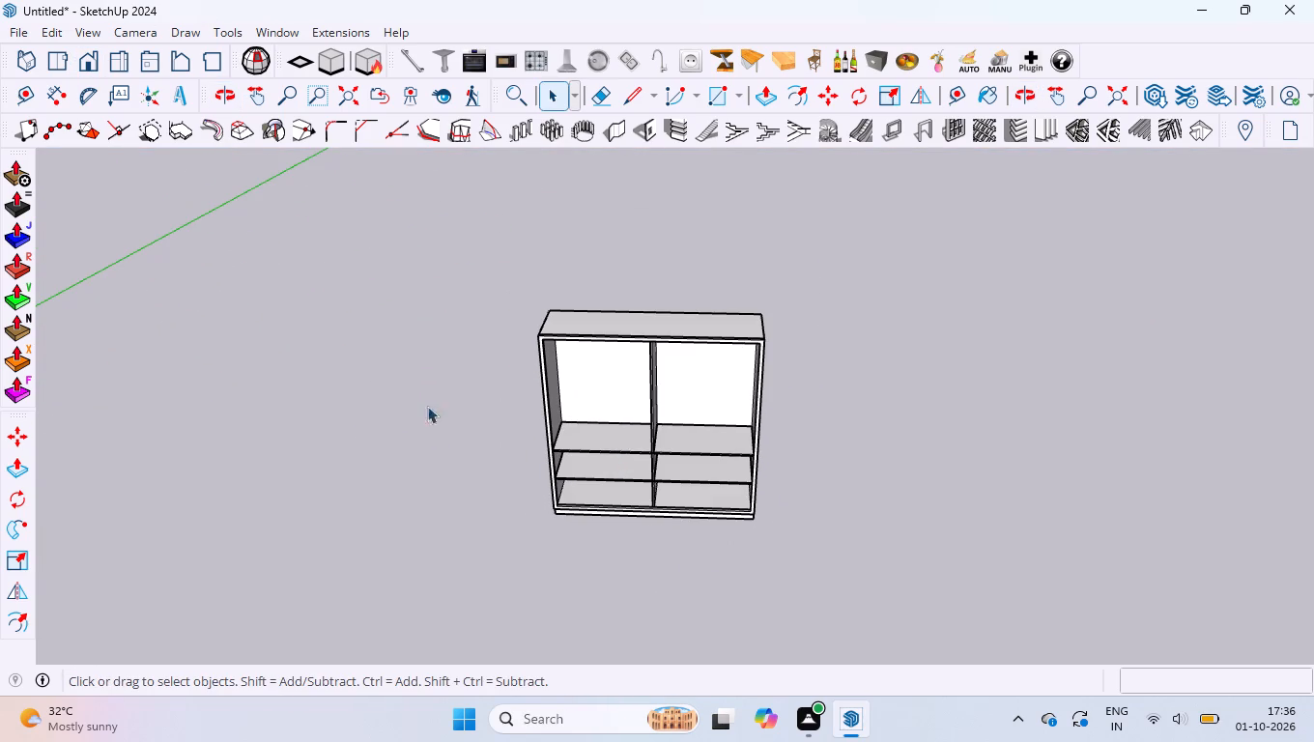
{"action": "left_click", "coordinate": [606, 396]}
{"action": "left_click", "coordinate": [432, 375]}
{"action": "scroll", "coordinate": [666, 470], "scroll_direction": "down", "scroll_amount": 3}
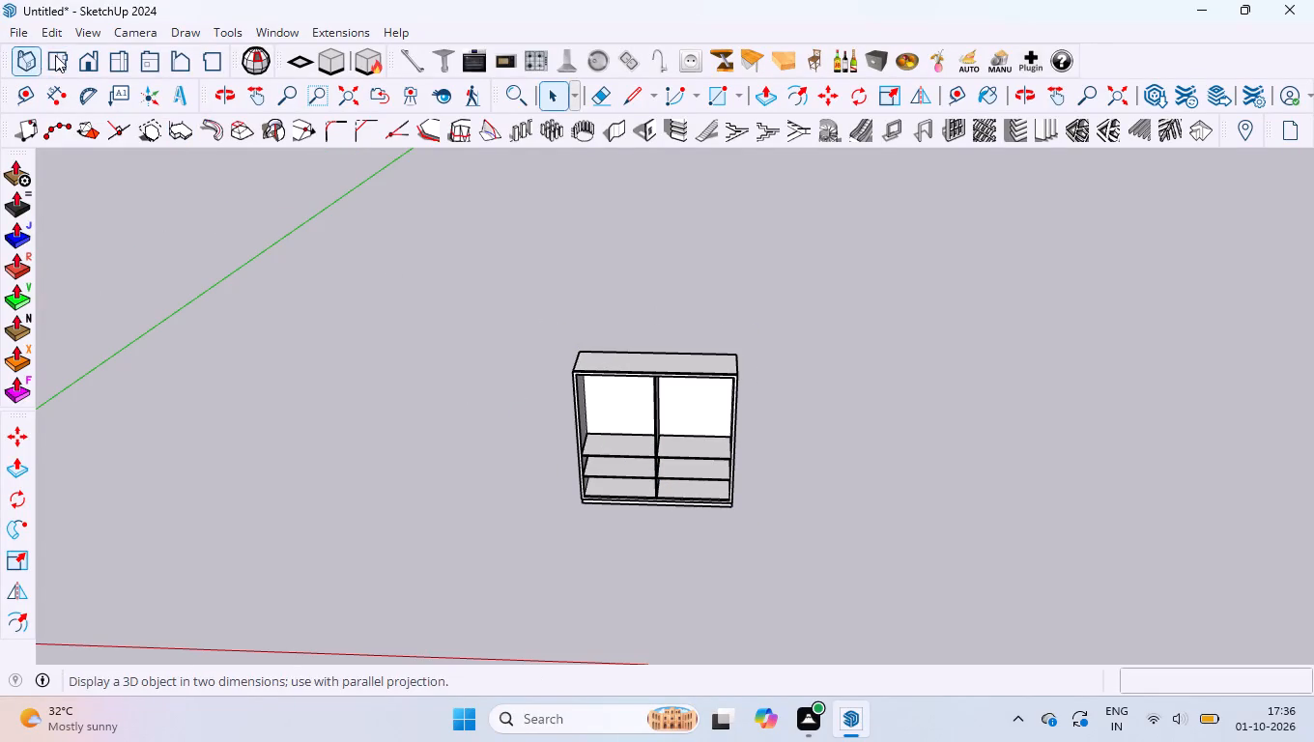
{"action": "left_click", "coordinate": [81, 60]}
{"action": "scroll", "coordinate": [343, 304], "scroll_direction": "down", "scroll_amount": 2}
{"action": "middle_click_drag", "start_coordinate": [444, 312], "coordinate": [476, 410]}
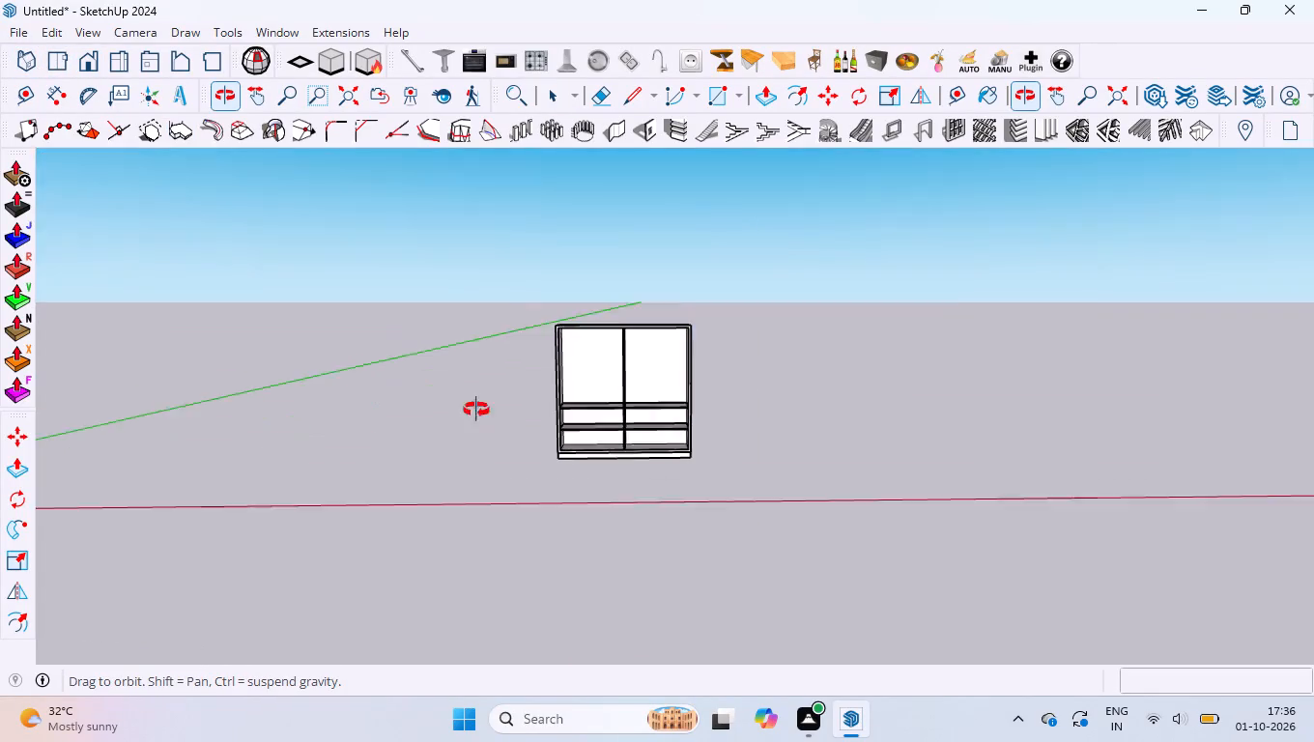
Examine the cabinet from raised side angles and close up, checking its side panel, front frame, base and lower shelves.
{"action": "middle_click_drag", "start_coordinate": [476, 410], "coordinate": [586, 537]}
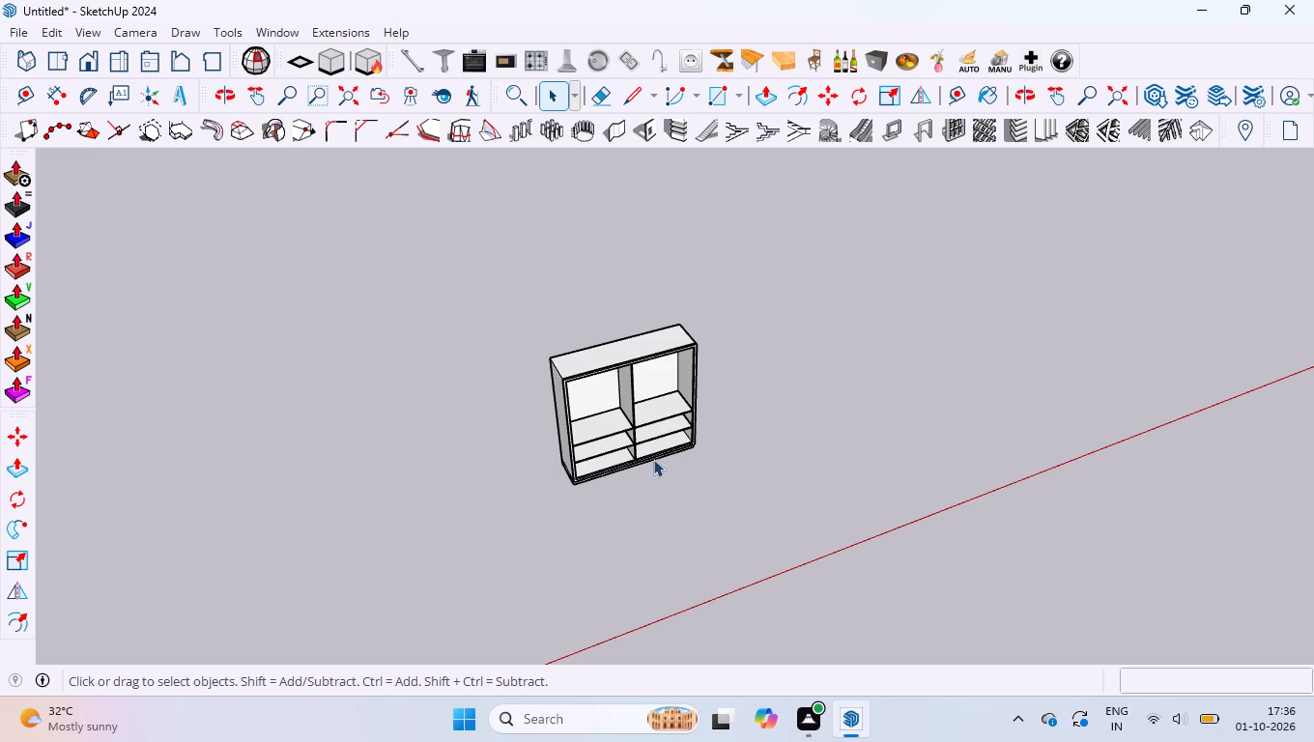
{"action": "scroll", "coordinate": [614, 404], "scroll_direction": "up", "scroll_amount": 15}
{"action": "middle_click_drag", "start_coordinate": [614, 402], "coordinate": [720, 472]}
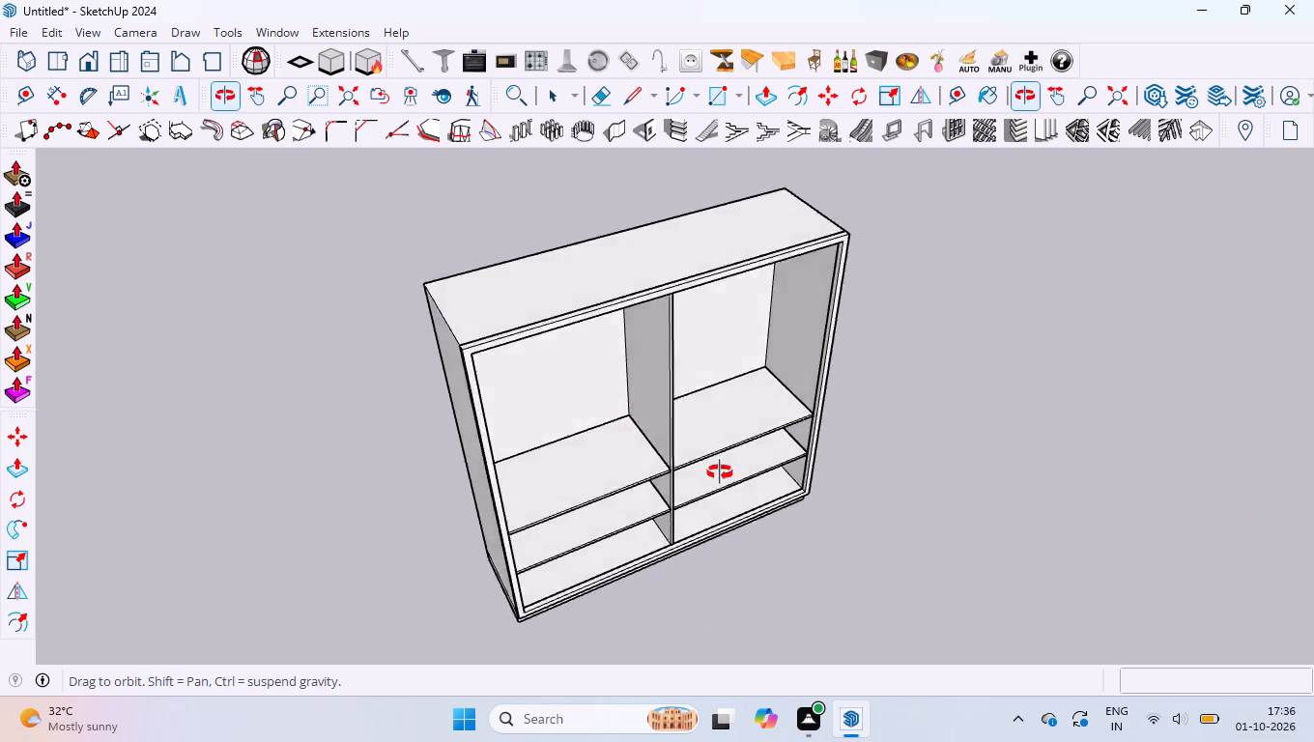
{"action": "middle_click_drag", "start_coordinate": [720, 472], "coordinate": [757, 477]}
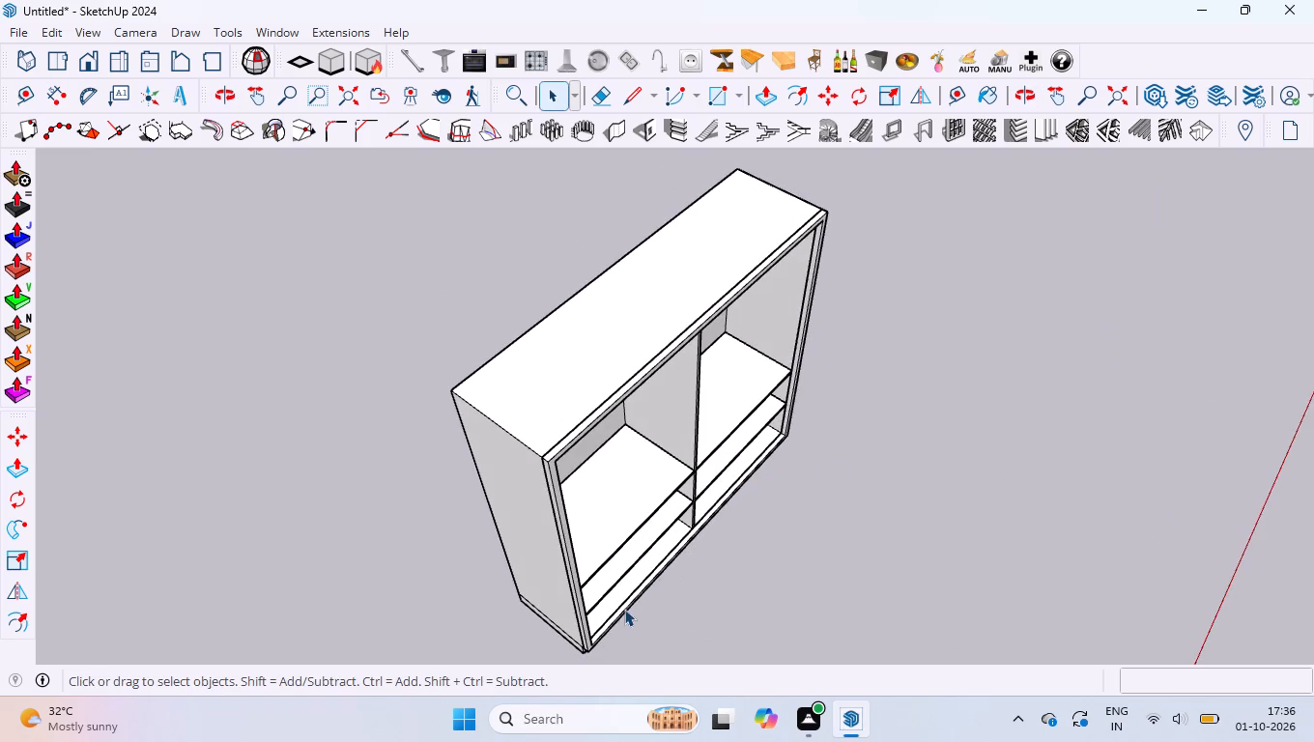
{"action": "scroll", "coordinate": [593, 643], "scroll_direction": "up", "scroll_amount": 20}
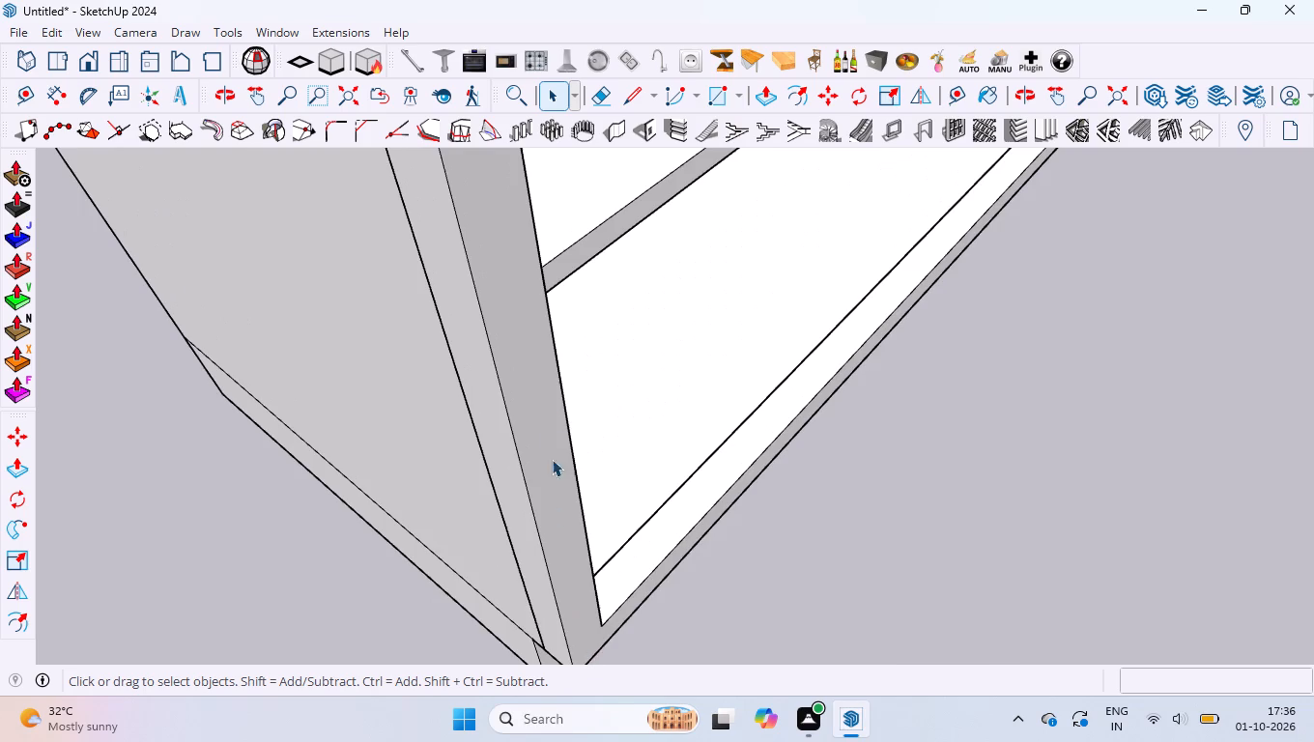
{"action": "scroll", "coordinate": [549, 412], "scroll_direction": "down", "scroll_amount": 20}
{"action": "scroll", "coordinate": [549, 412], "scroll_direction": "down", "scroll_amount": 9}
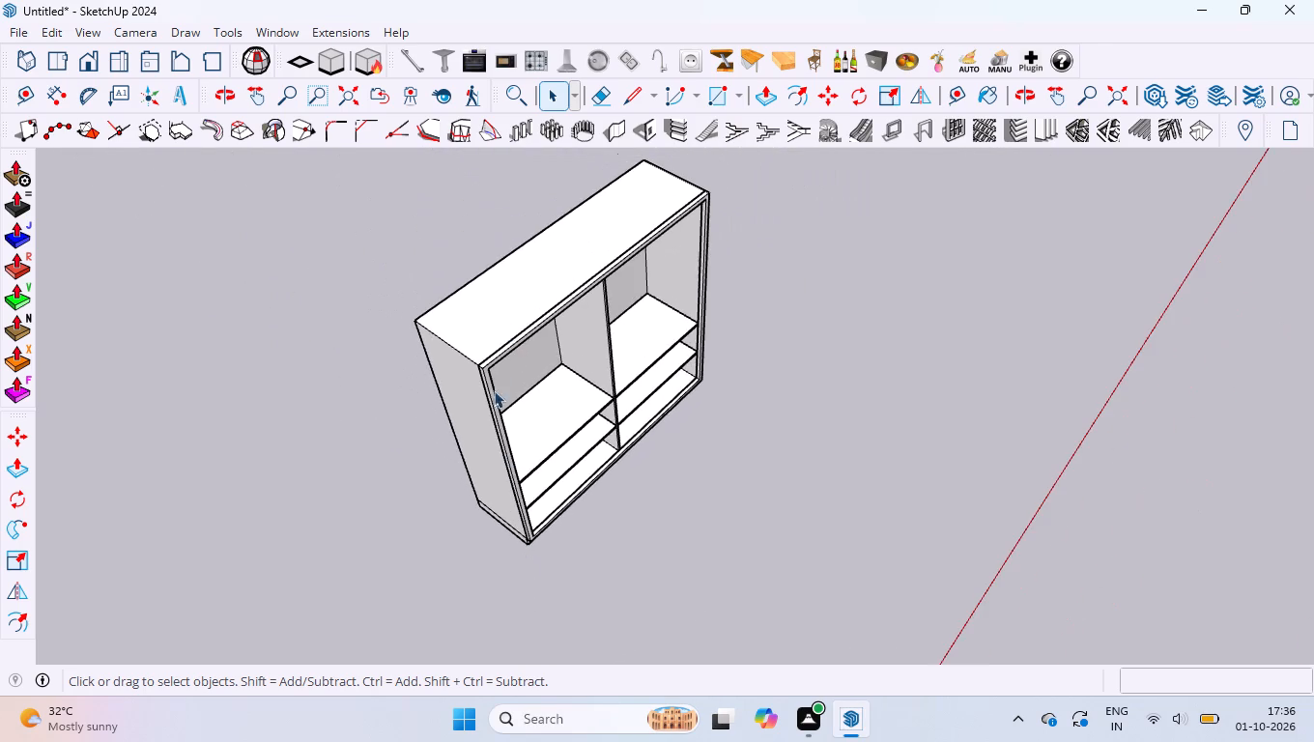
{"action": "scroll", "coordinate": [522, 334], "scroll_direction": "down", "scroll_amount": 2}
{"action": "scroll", "coordinate": [510, 227], "scroll_direction": "up", "scroll_amount": 2}
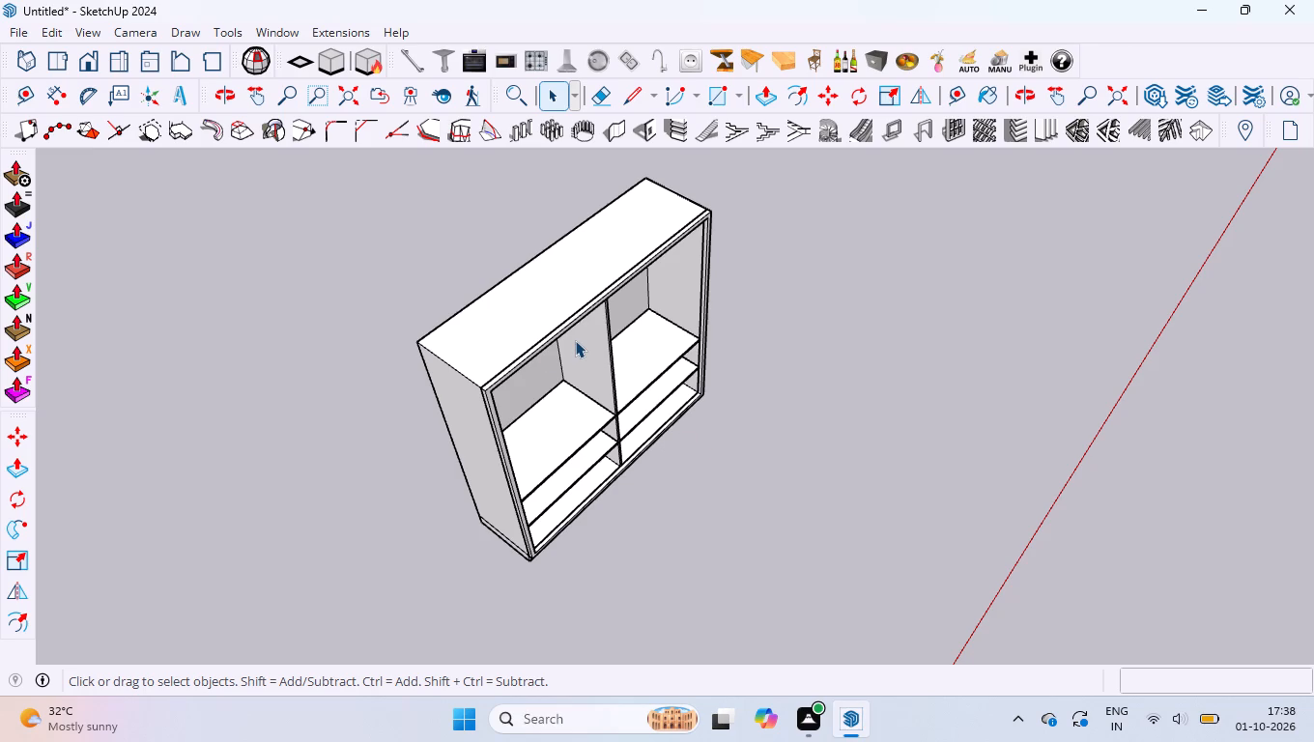
{"action": "scroll", "coordinate": [531, 372], "scroll_direction": "down", "scroll_amount": 1}
{"action": "scroll", "coordinate": [547, 458], "scroll_direction": "up", "scroll_amount": 3}
{"action": "middle_click_drag", "start_coordinate": [608, 503], "coordinate": [565, 464]}
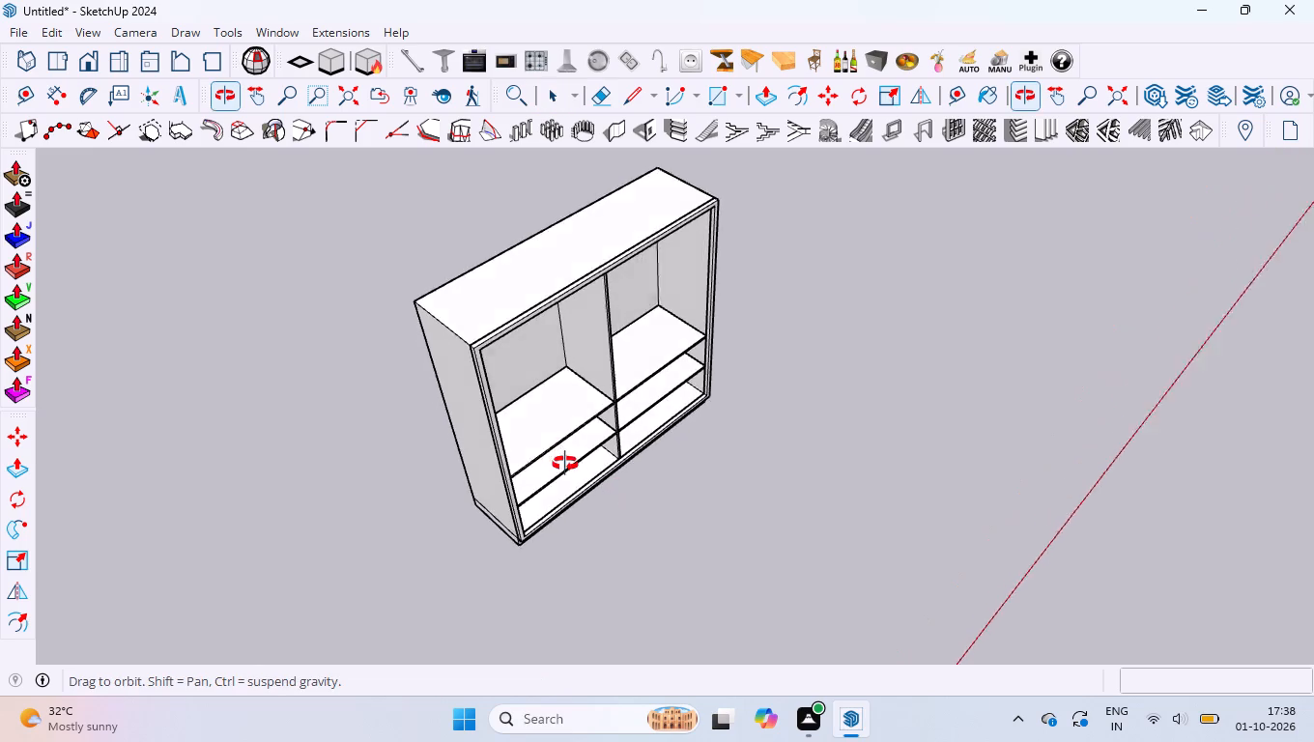
{"action": "middle_click_drag", "start_coordinate": [565, 464], "coordinate": [557, 444]}
{"action": "scroll", "coordinate": [510, 362], "scroll_direction": "up", "scroll_amount": 3}
{"action": "scroll", "coordinate": [572, 452], "scroll_direction": "up", "scroll_amount": 4}
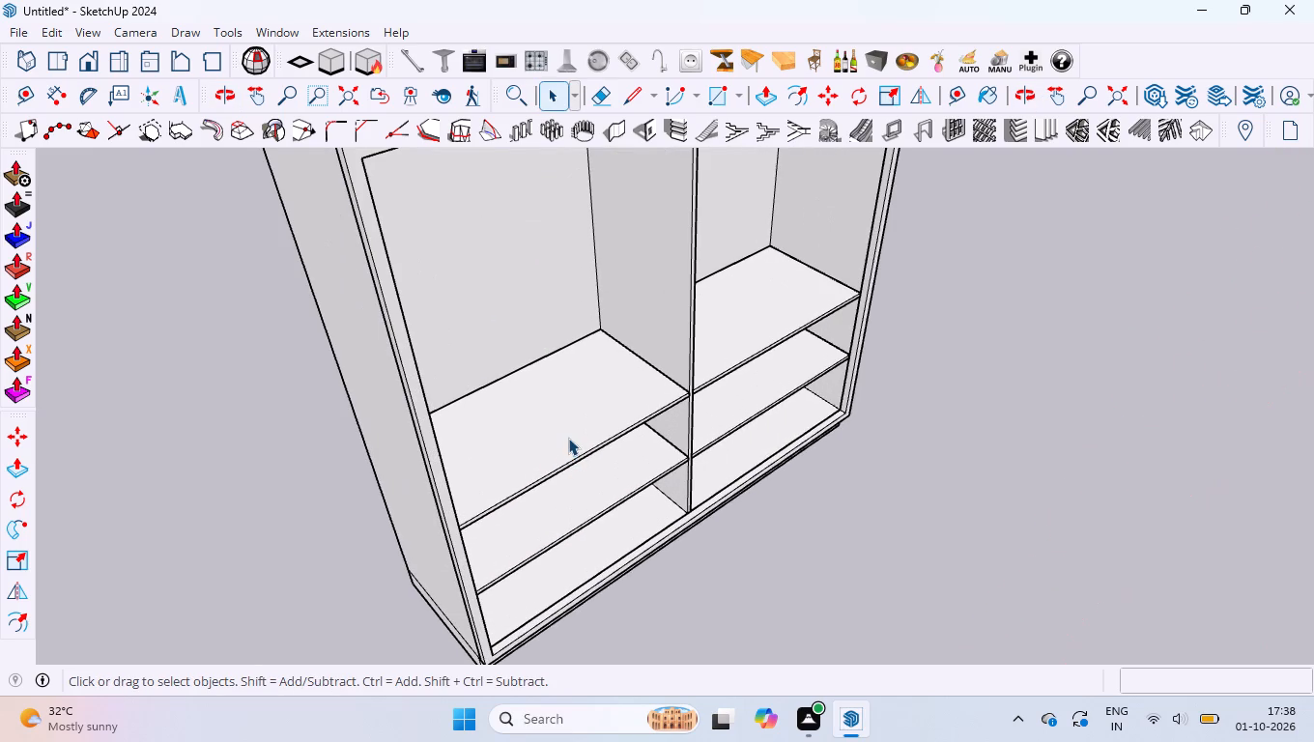
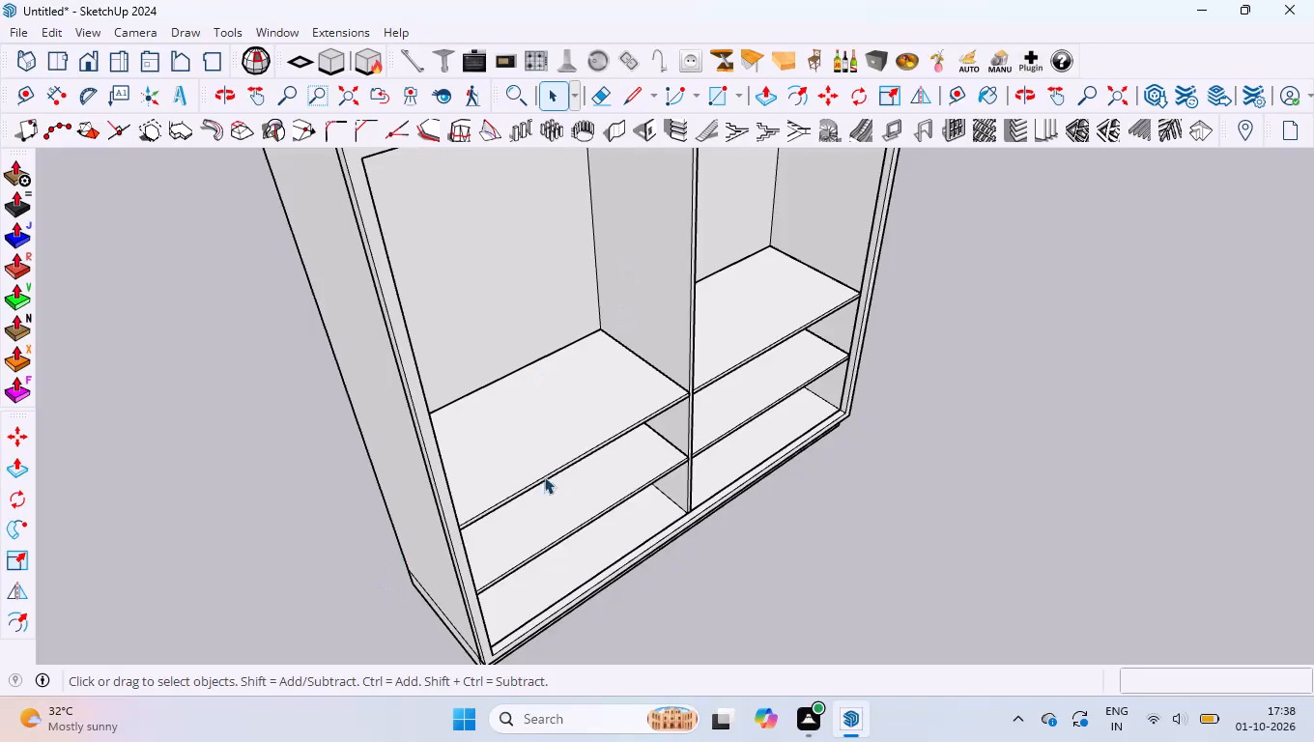
Copy the left compartment's topmost shelf 8" straight up along the cabinet's side panel.
{"action": "left_click", "coordinate": [586, 445]}
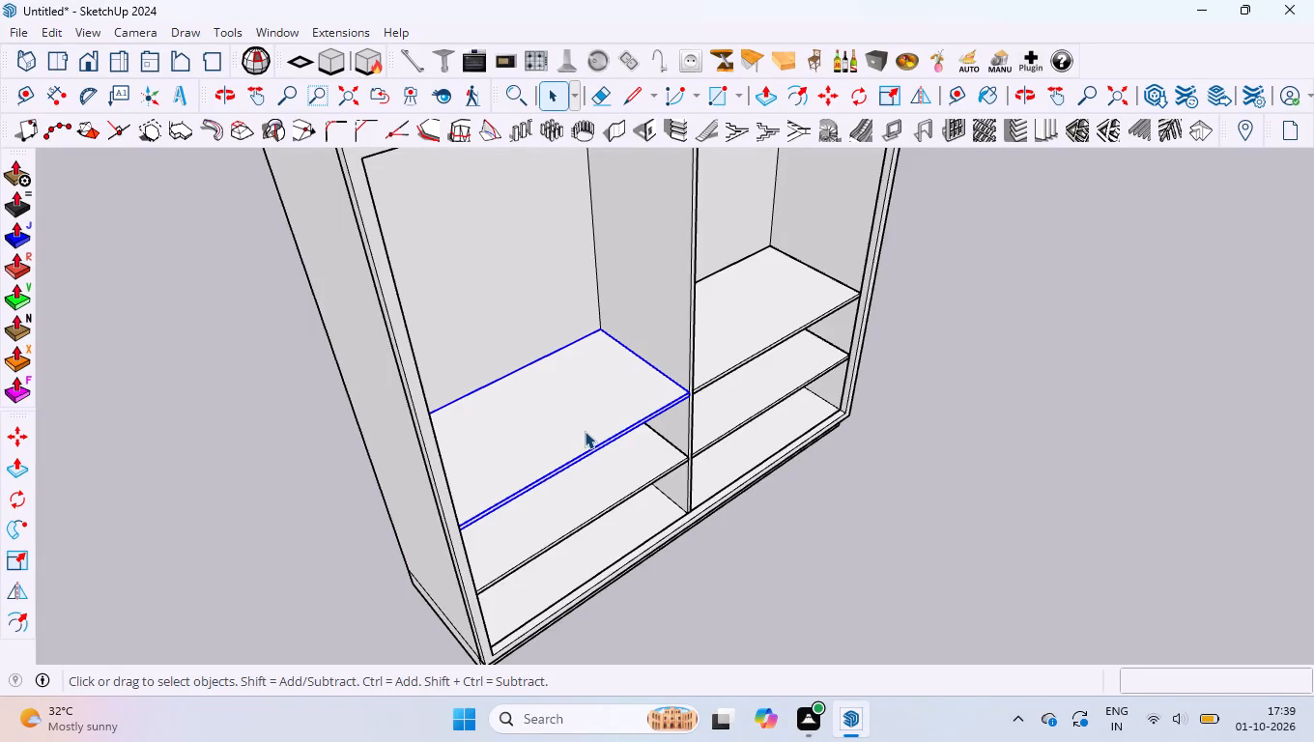
{"action": "scroll", "coordinate": [543, 462], "scroll_direction": "up", "scroll_amount": 1}
{"action": "middle_click_drag", "start_coordinate": [543, 462], "coordinate": [418, 388]}
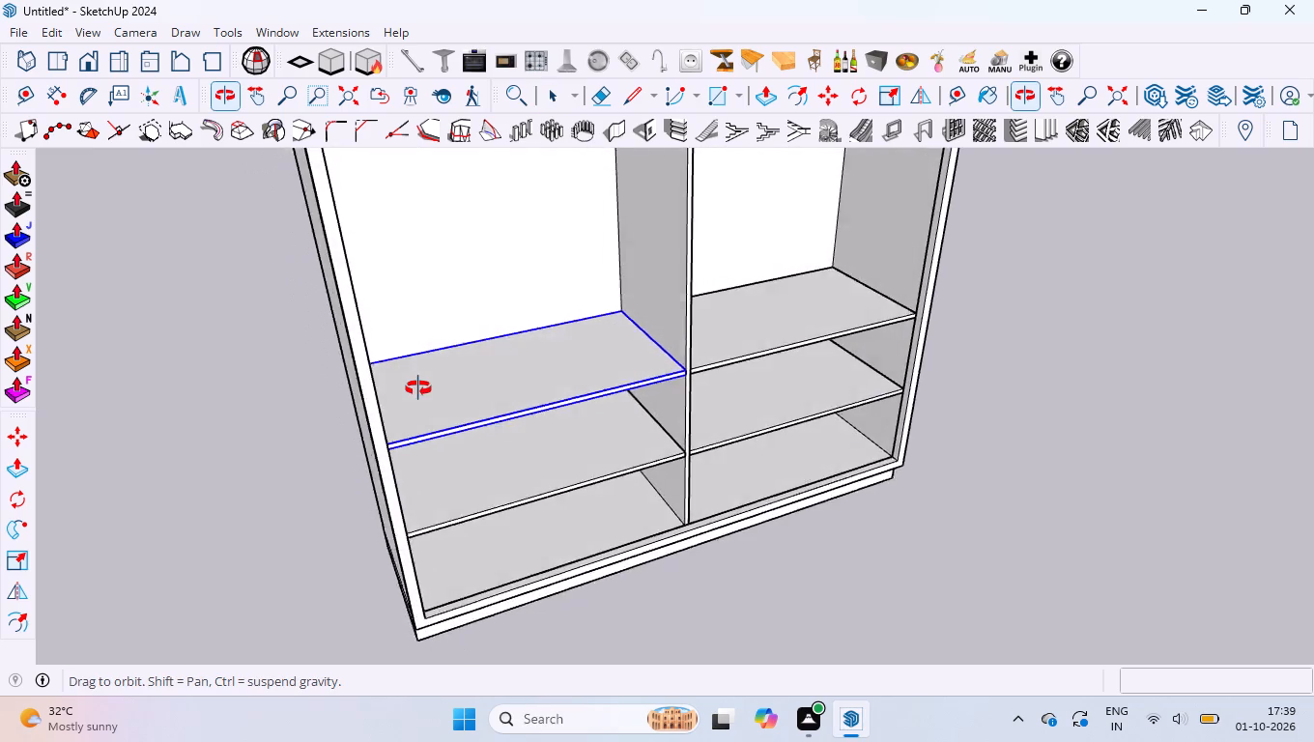
{"action": "middle_click_drag", "start_coordinate": [418, 388], "coordinate": [417, 388]}
{"action": "scroll", "coordinate": [415, 381], "scroll_direction": "up", "scroll_amount": 5}
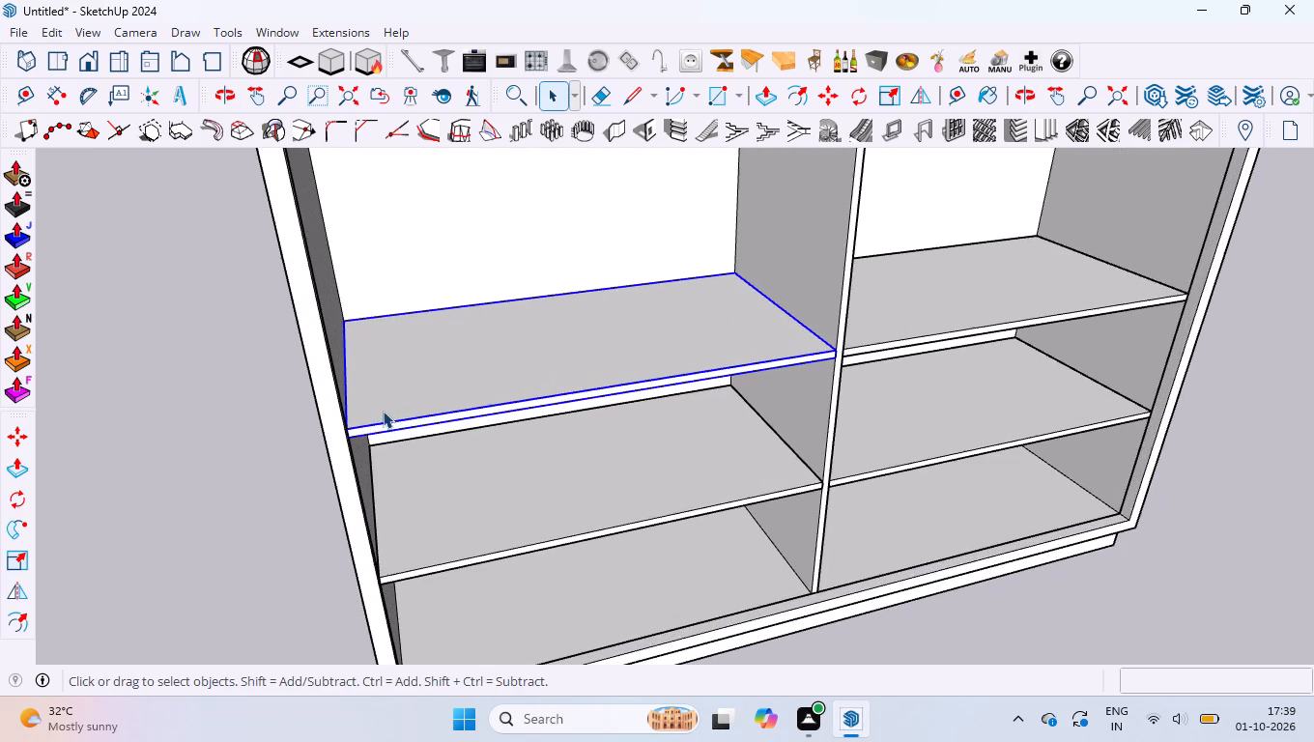
{"action": "scroll", "coordinate": [334, 403], "scroll_direction": "up", "scroll_amount": 8}
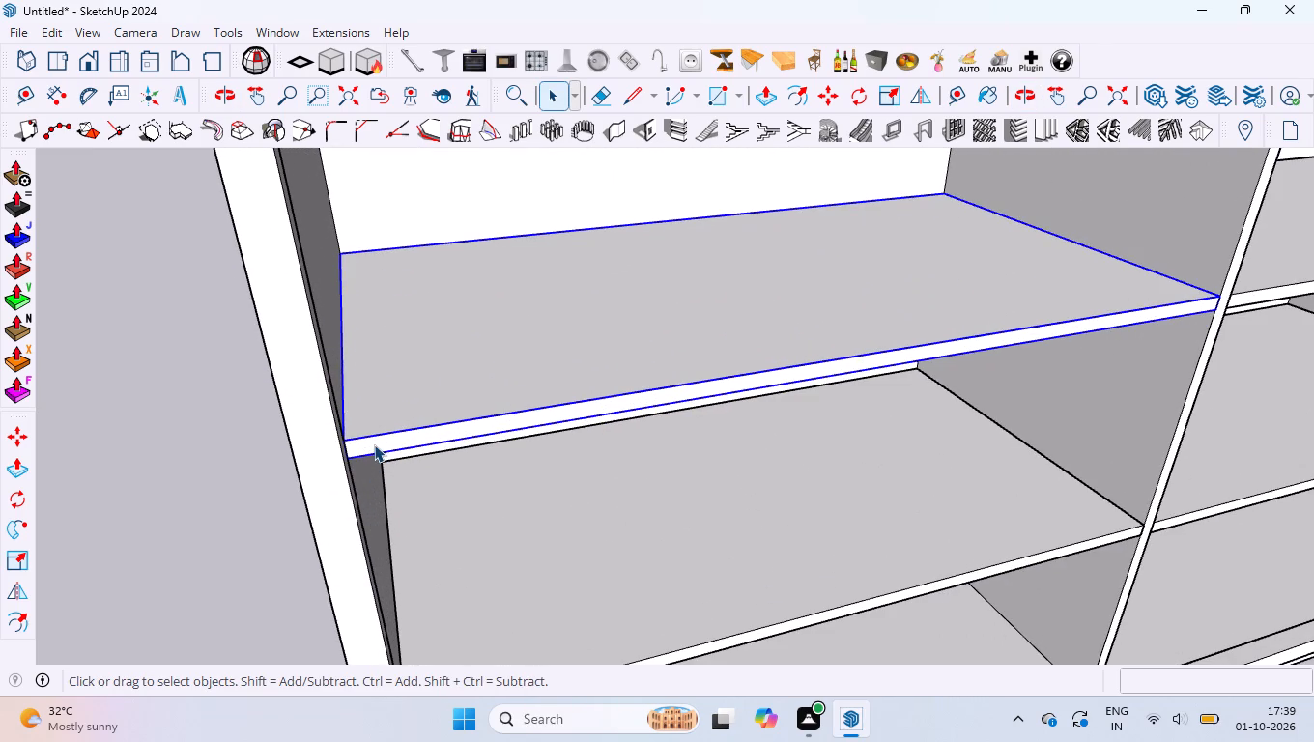
{"action": "key", "text": "m"}
{"action": "scroll", "coordinate": [369, 419], "scroll_direction": "up", "scroll_amount": 13}
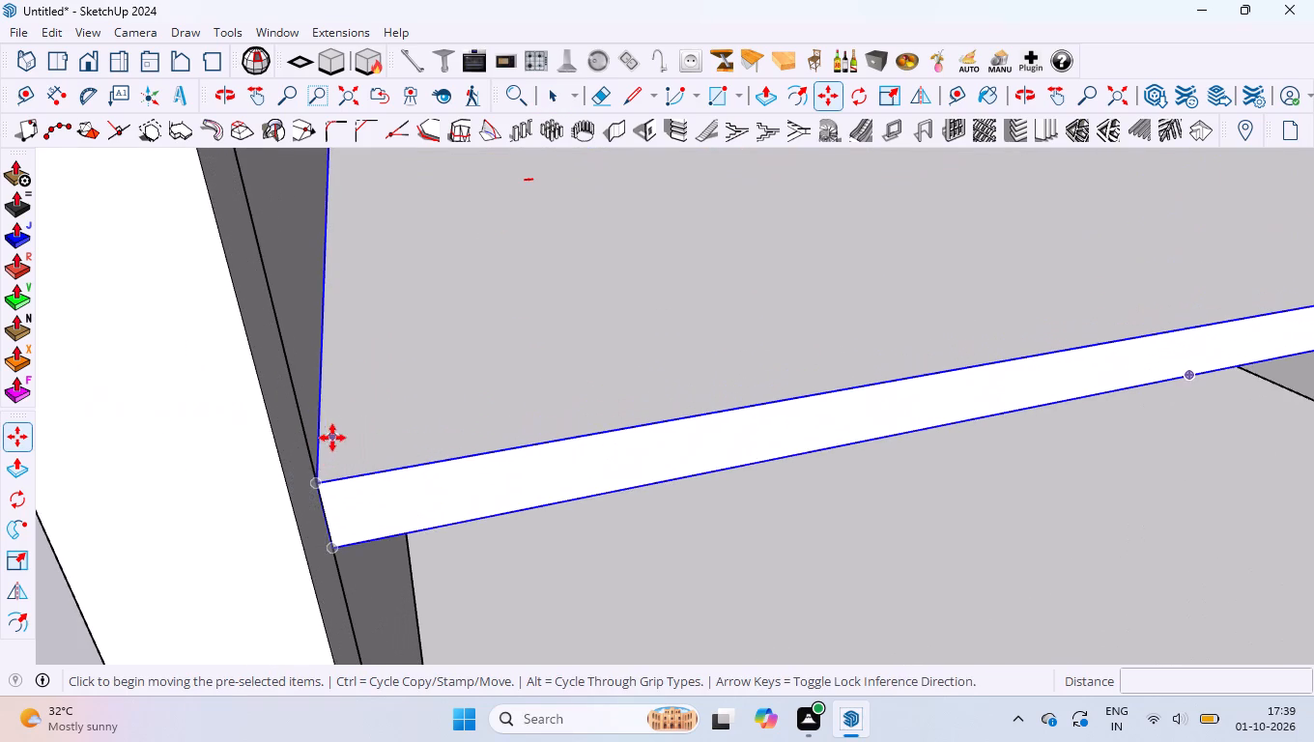
{"action": "left_click", "coordinate": [319, 485]}
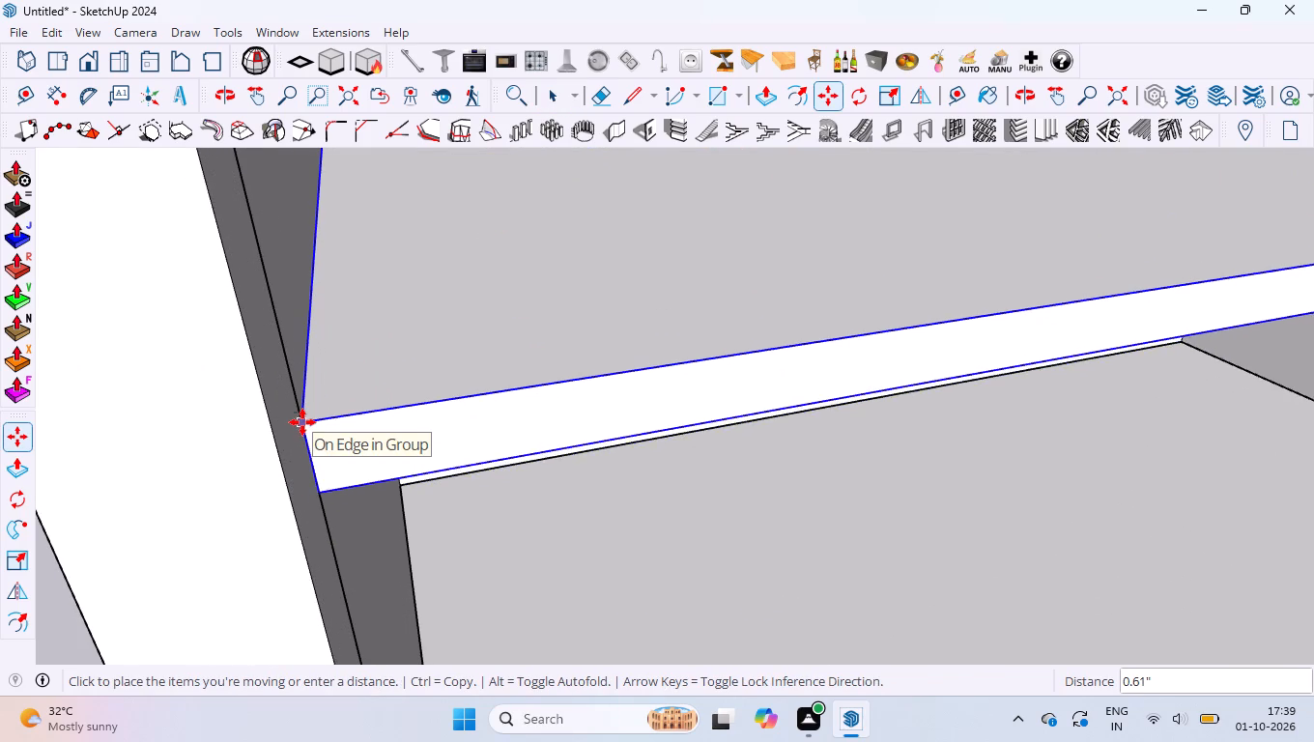
{"action": "type", "text": "8\""}
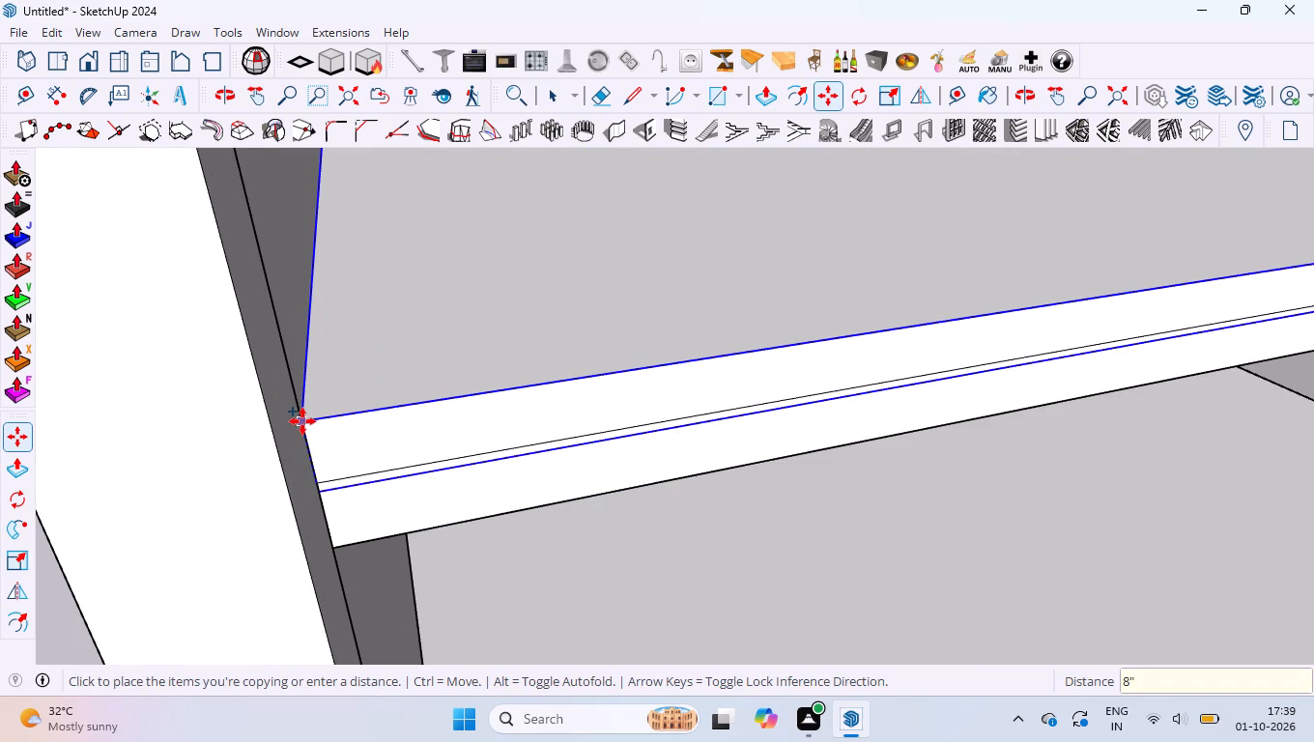
{"action": "key", "text": "Return"}
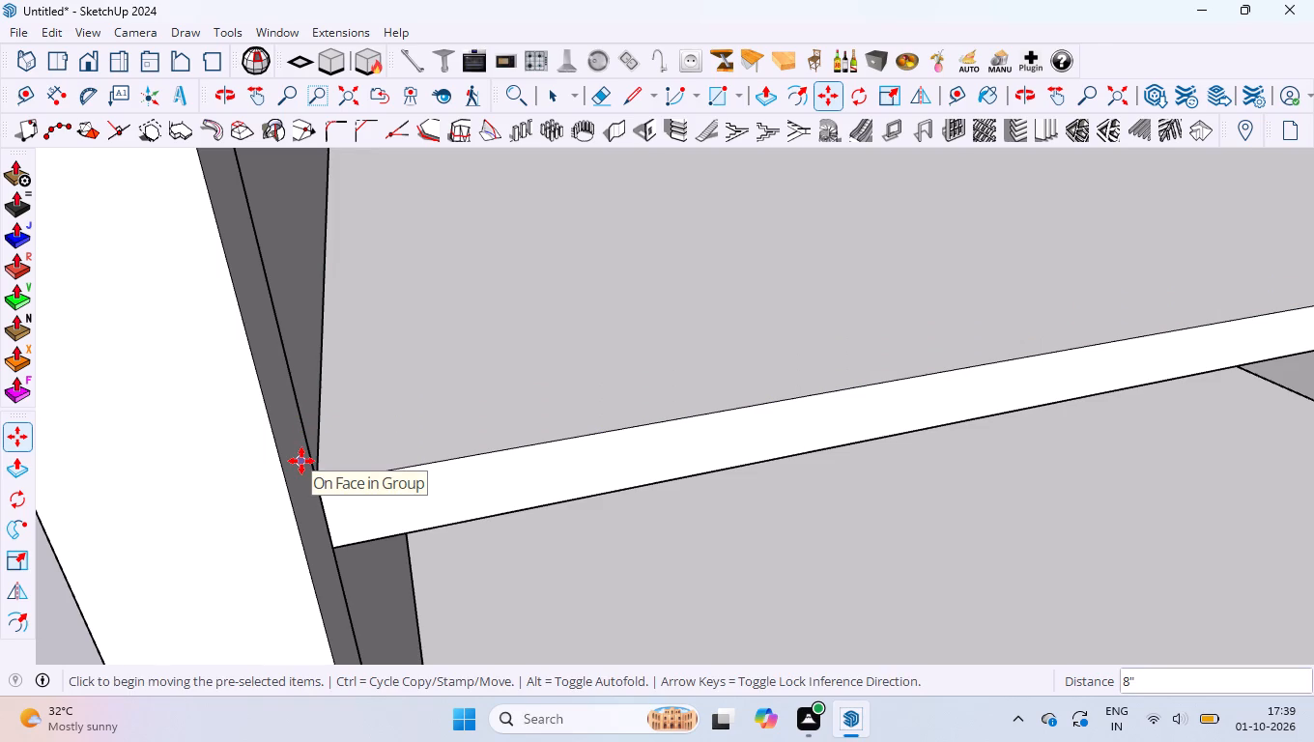
{"action": "scroll", "coordinate": [283, 490], "scroll_direction": "down", "scroll_amount": 19}
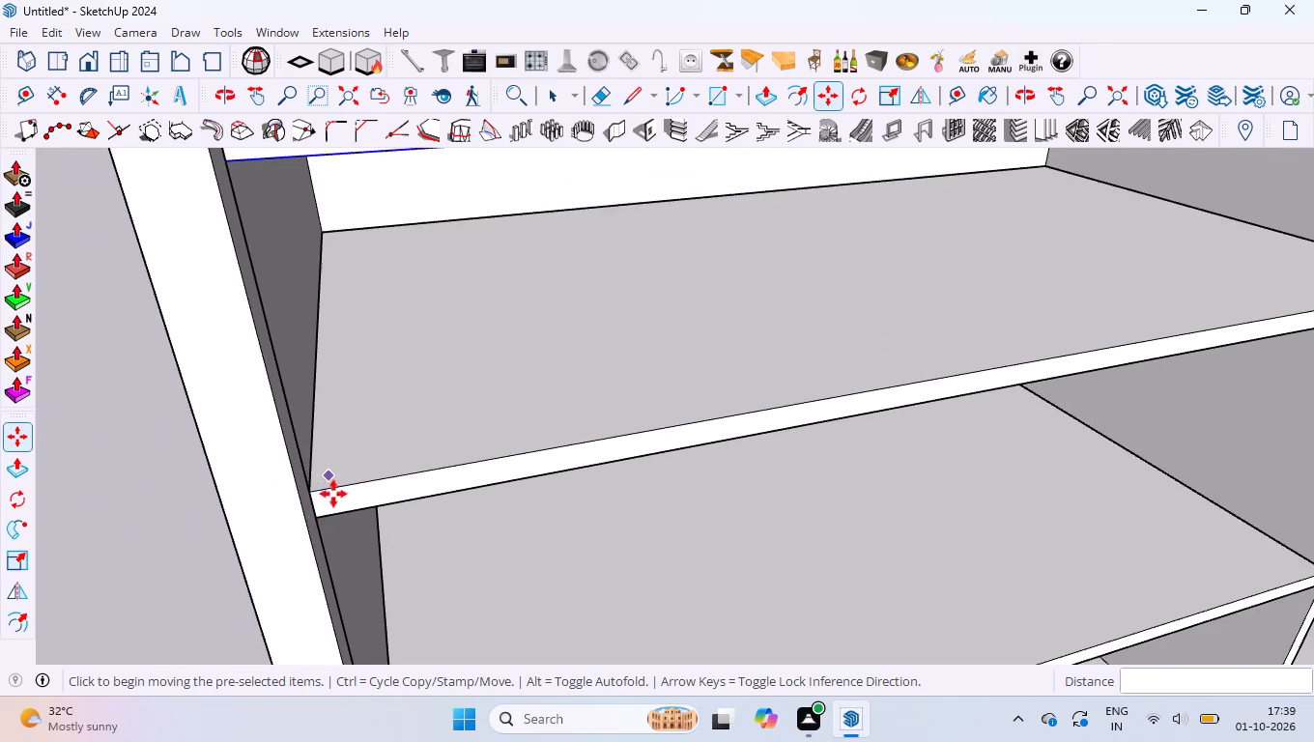
{"action": "scroll", "coordinate": [317, 482], "scroll_direction": "down", "scroll_amount": 4}
{"action": "scroll", "coordinate": [283, 352], "scroll_direction": "up", "scroll_amount": 4}
{"action": "key", "text": "space"}
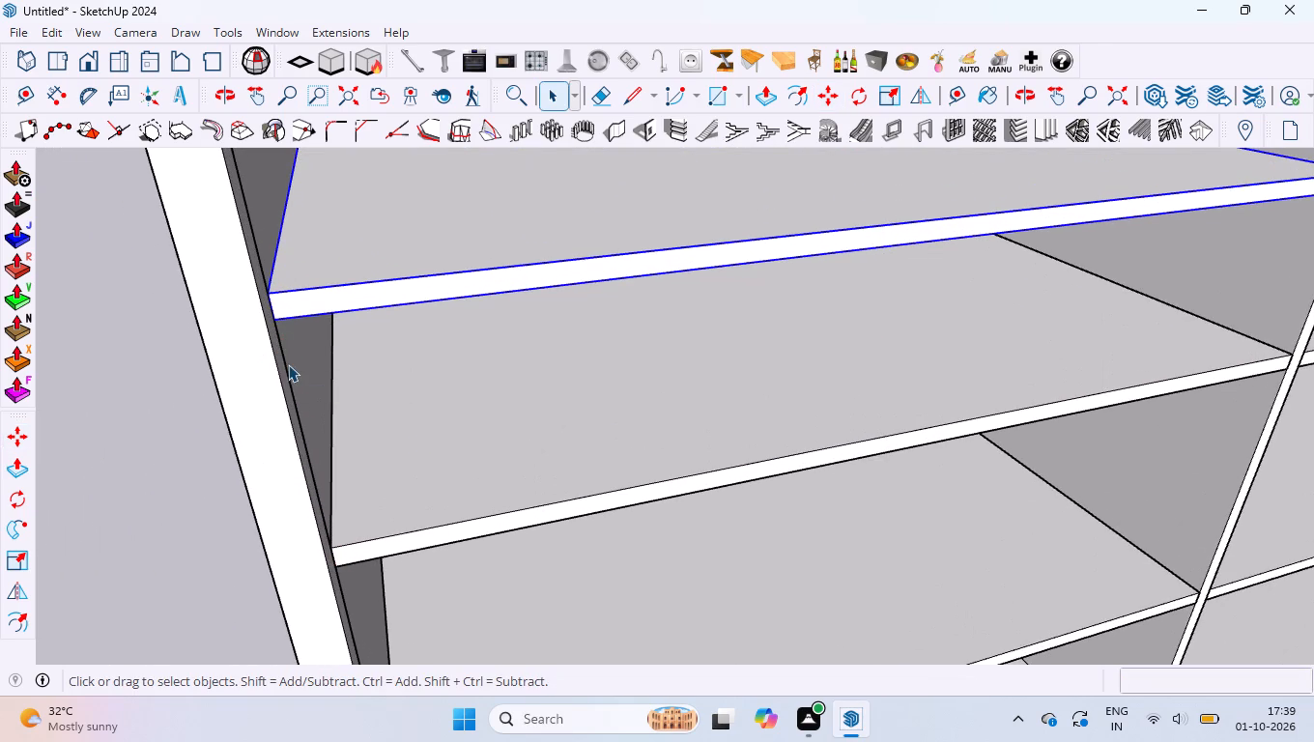
Dimension the clear gap between the copied shelf's underside and the shelf below, and delete that dimension after reading it.
{"action": "scroll", "coordinate": [338, 387], "scroll_direction": "up", "scroll_amount": 4}
{"action": "scroll", "coordinate": [349, 380], "scroll_direction": "down", "scroll_amount": 2}
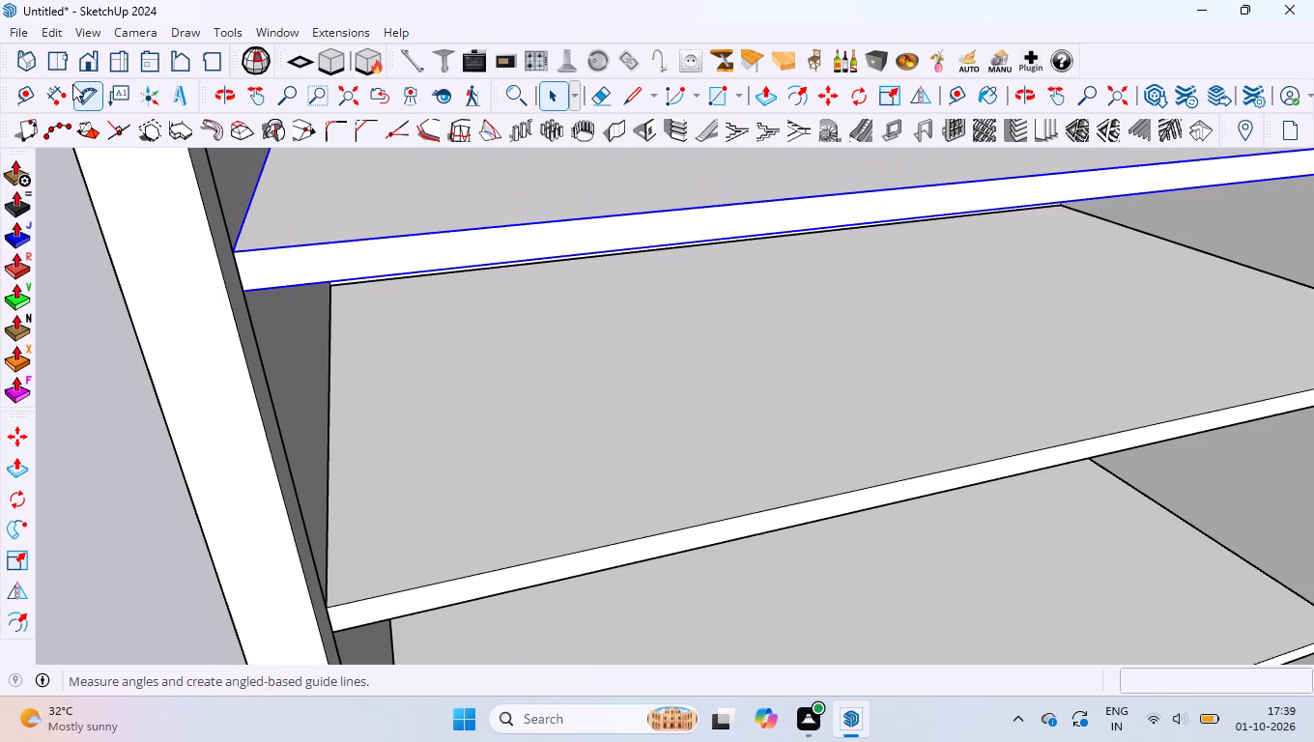
{"action": "left_click", "coordinate": [44, 85]}
{"action": "left_click", "coordinate": [242, 290]}
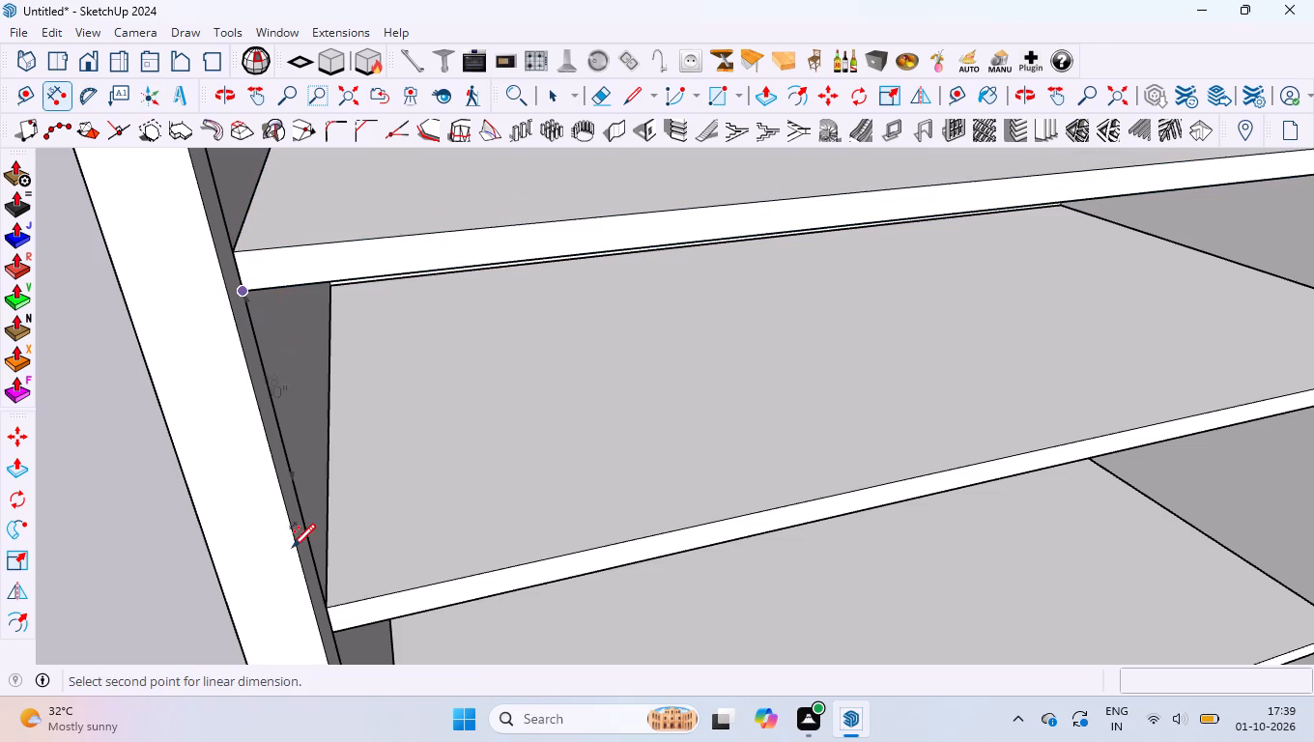
{"action": "left_click", "coordinate": [331, 607]}
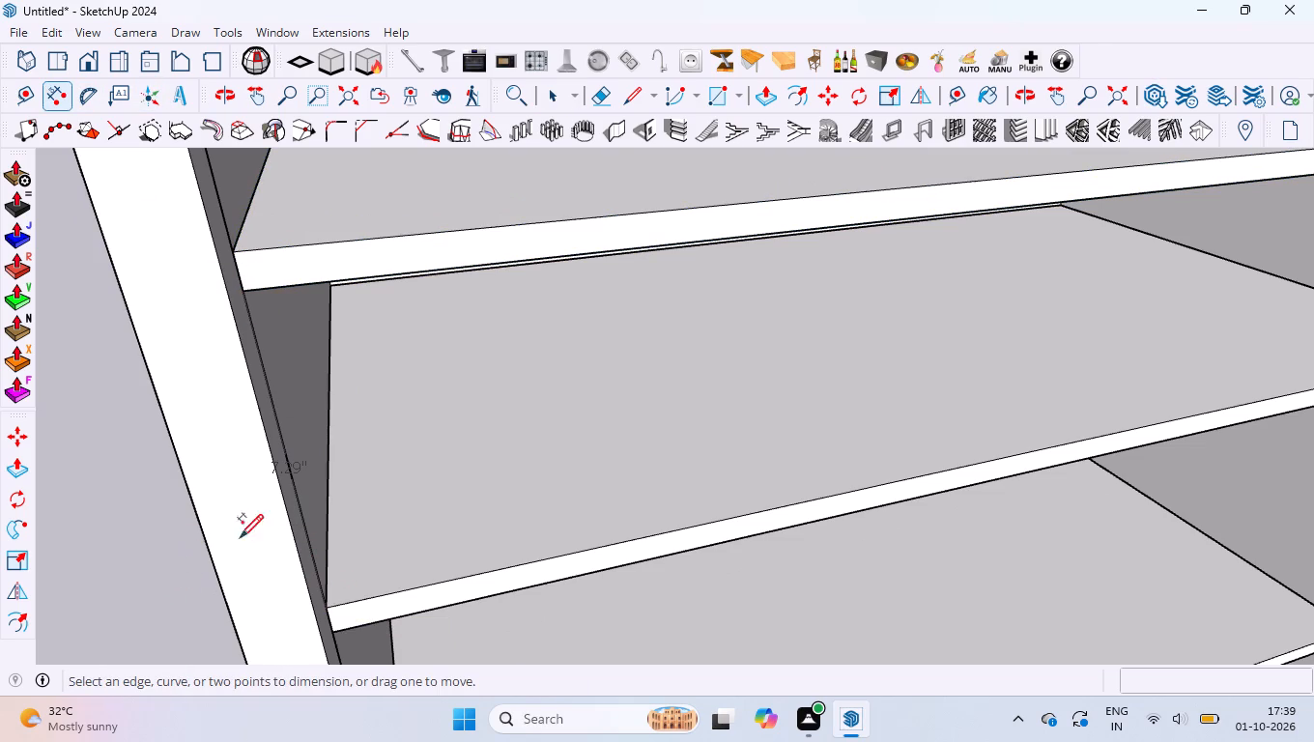
{"action": "scroll", "coordinate": [300, 463], "scroll_direction": "up", "scroll_amount": 4}
{"action": "key", "text": "space"}
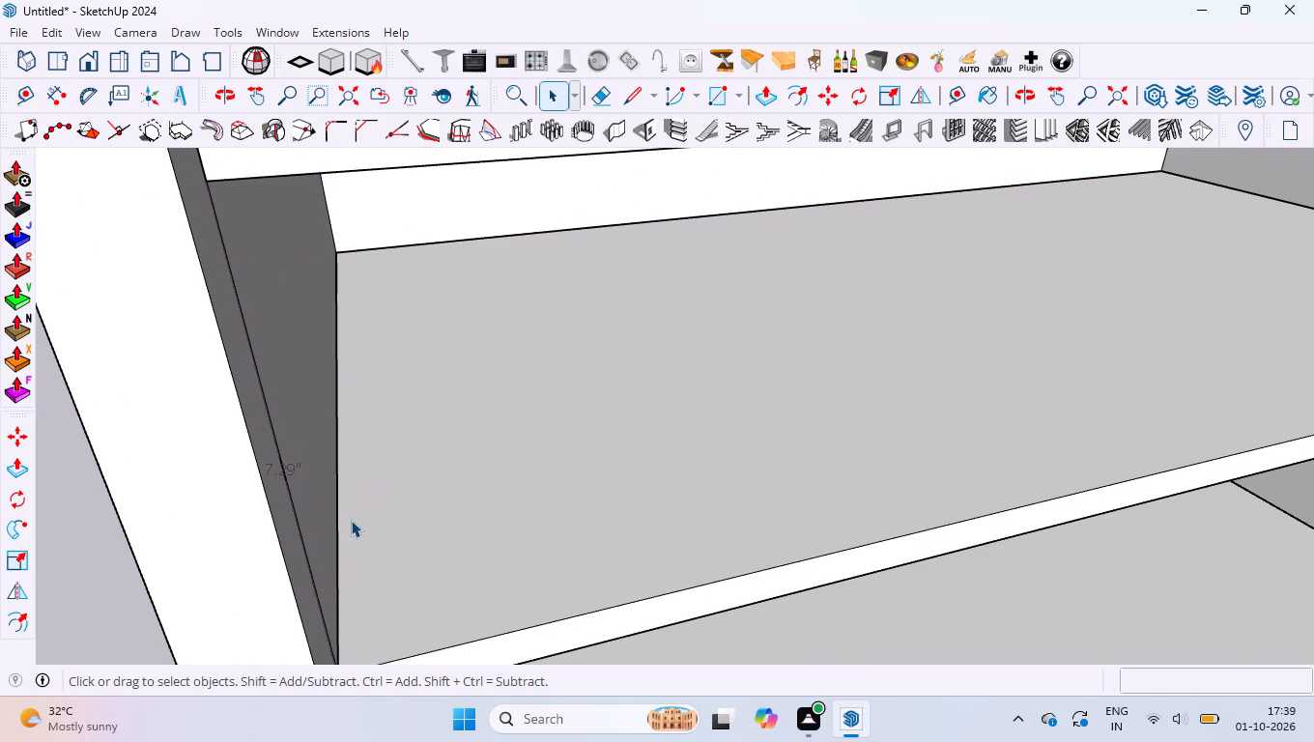
{"action": "left_click", "coordinate": [291, 472]}
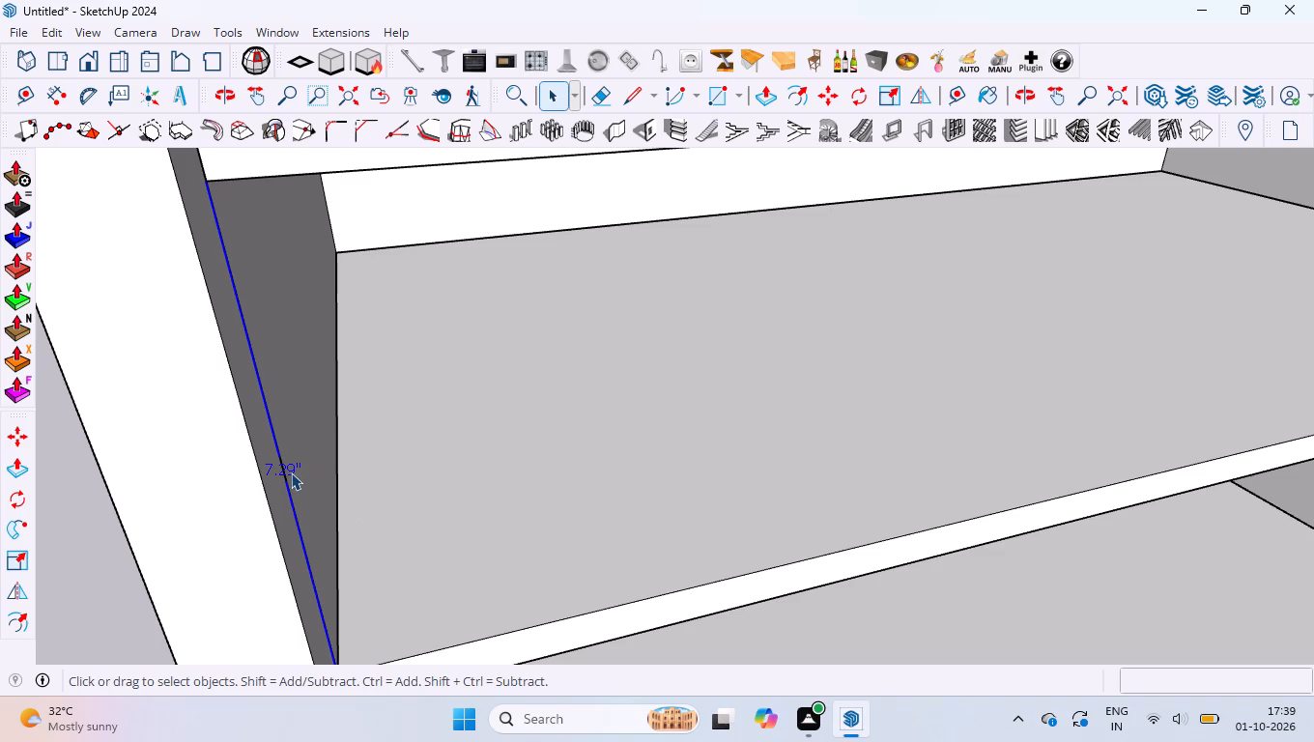
{"action": "key", "text": "Delete"}
Dimension the copied shelf's thickness at its front left corner, placing the dimension outside the cabinet's side.
{"action": "scroll", "coordinate": [278, 504], "scroll_direction": "down", "scroll_amount": 5}
{"action": "scroll", "coordinate": [338, 253], "scroll_direction": "up", "scroll_amount": 2}
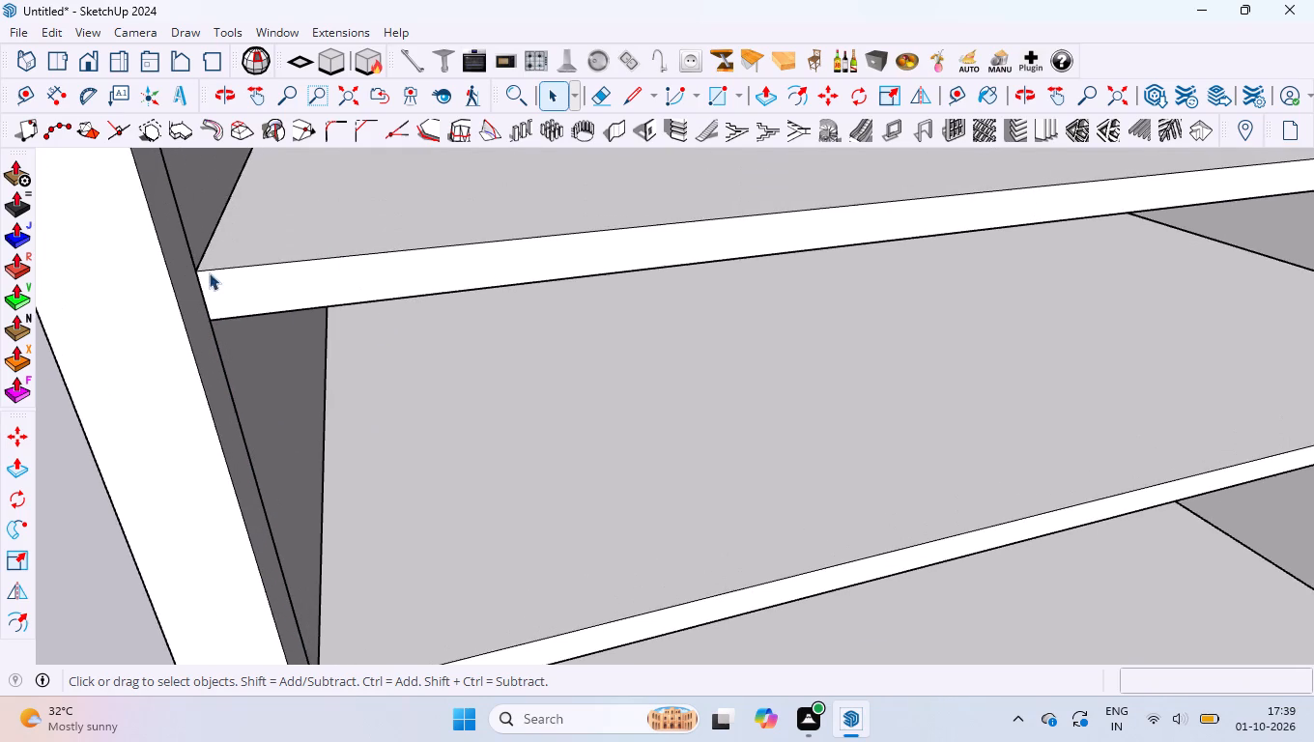
{"action": "scroll", "coordinate": [209, 271], "scroll_direction": "down", "scroll_amount": 4}
{"action": "scroll", "coordinate": [306, 585], "scroll_direction": "up", "scroll_amount": 3}
{"action": "scroll", "coordinate": [254, 450], "scroll_direction": "down", "scroll_amount": 4}
{"action": "scroll", "coordinate": [155, 218], "scroll_direction": "up", "scroll_amount": 4}
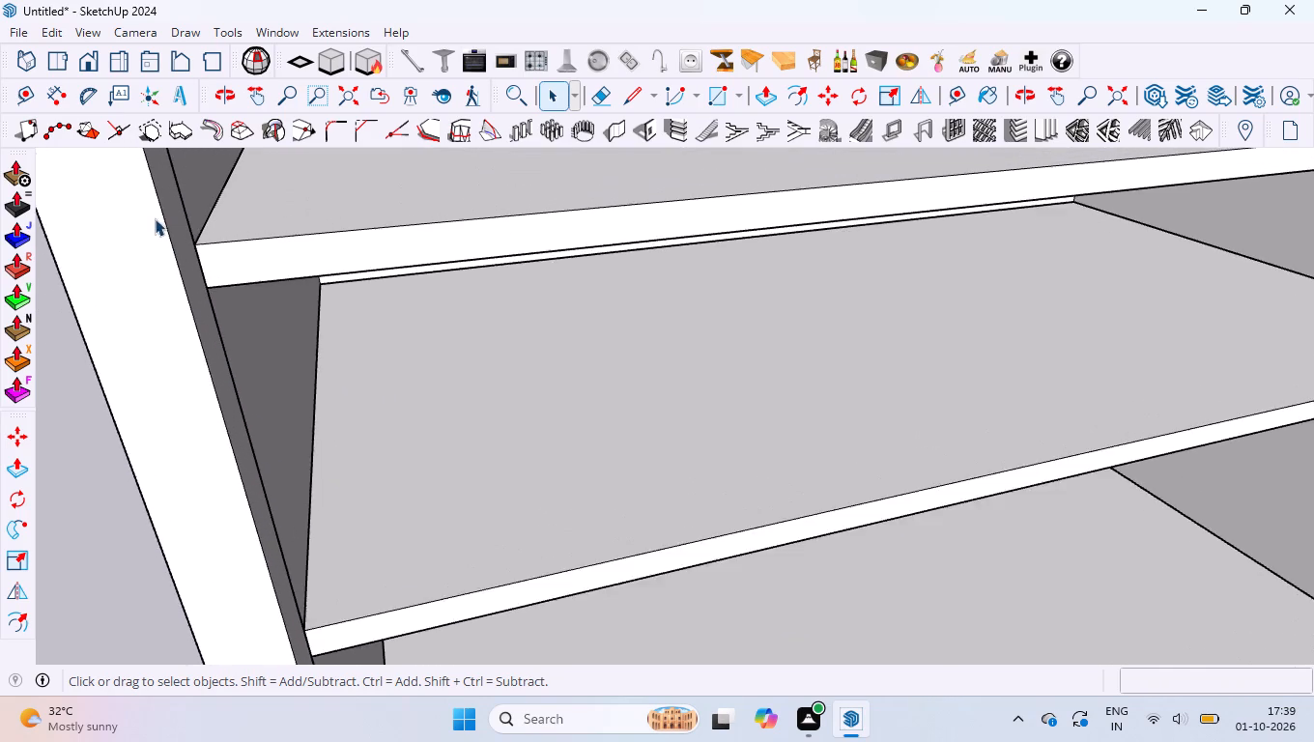
{"action": "scroll", "coordinate": [160, 203], "scroll_direction": "up", "scroll_amount": 2}
{"action": "left_click", "coordinate": [59, 87]}
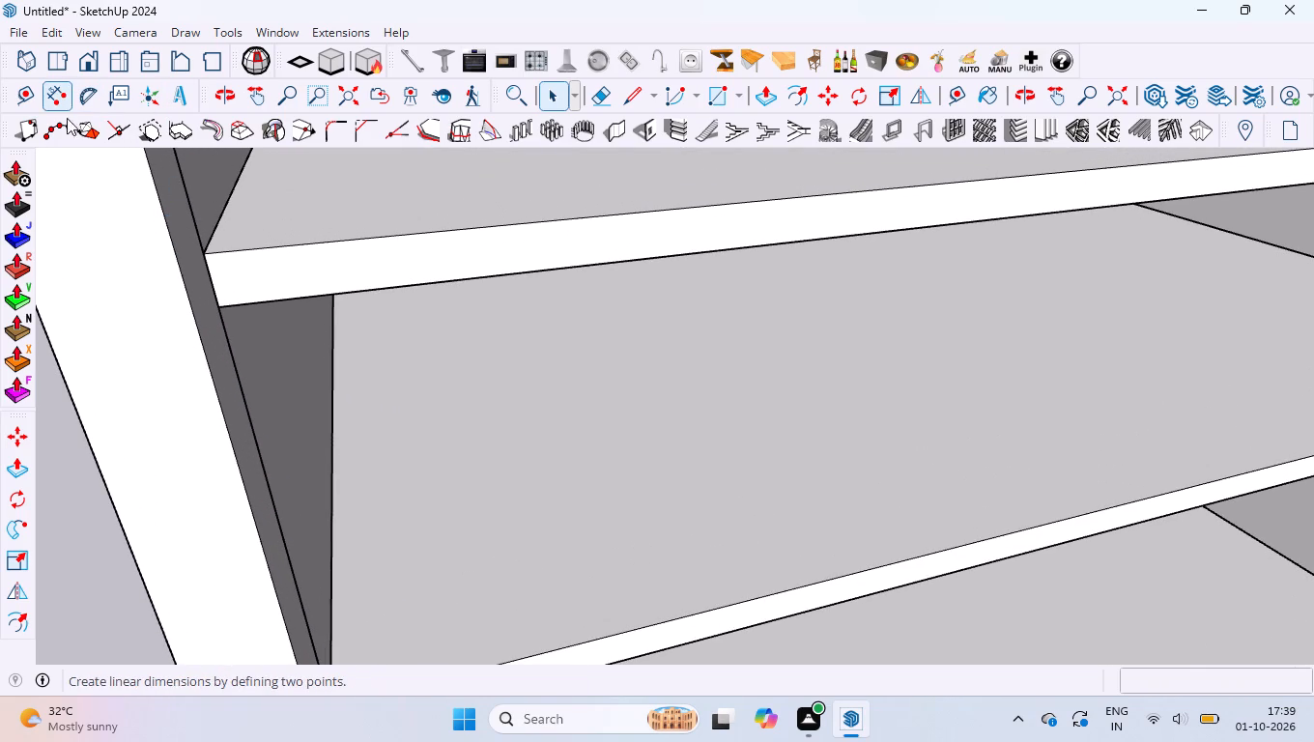
{"action": "left_click", "coordinate": [209, 254]}
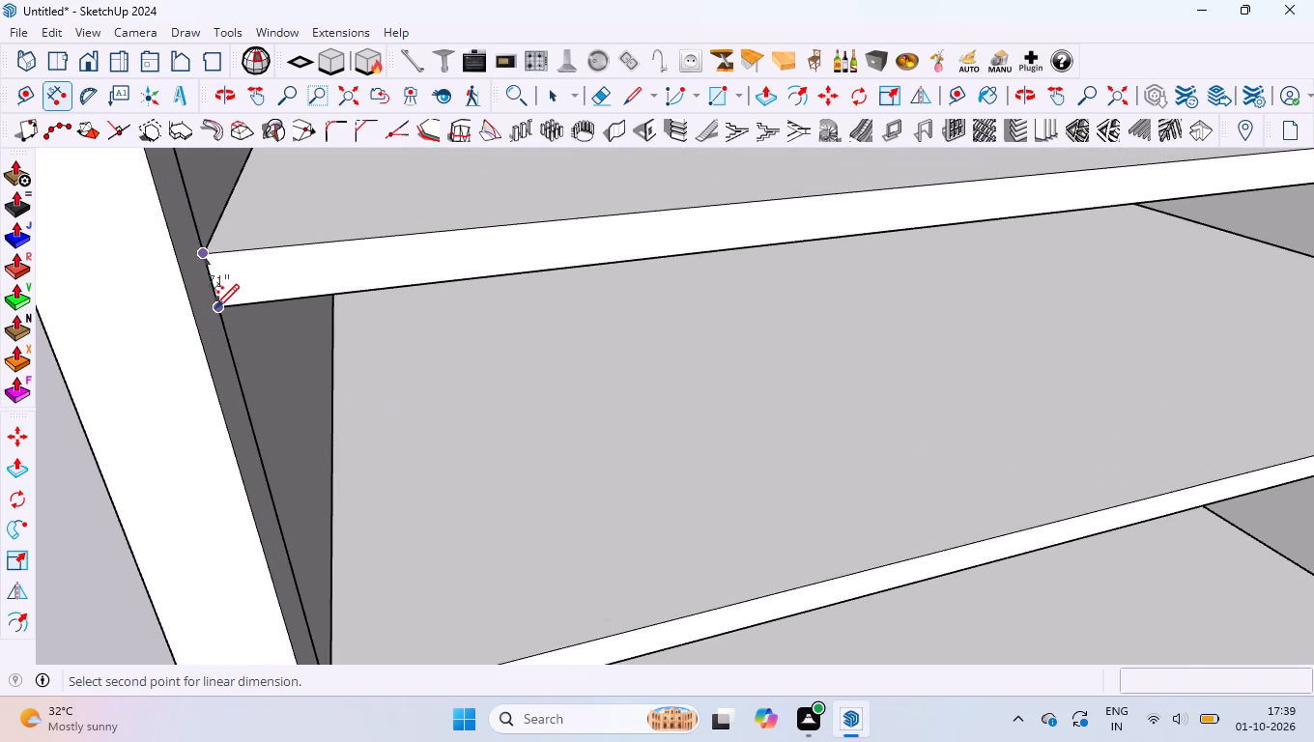
{"action": "left_click", "coordinate": [216, 307]}
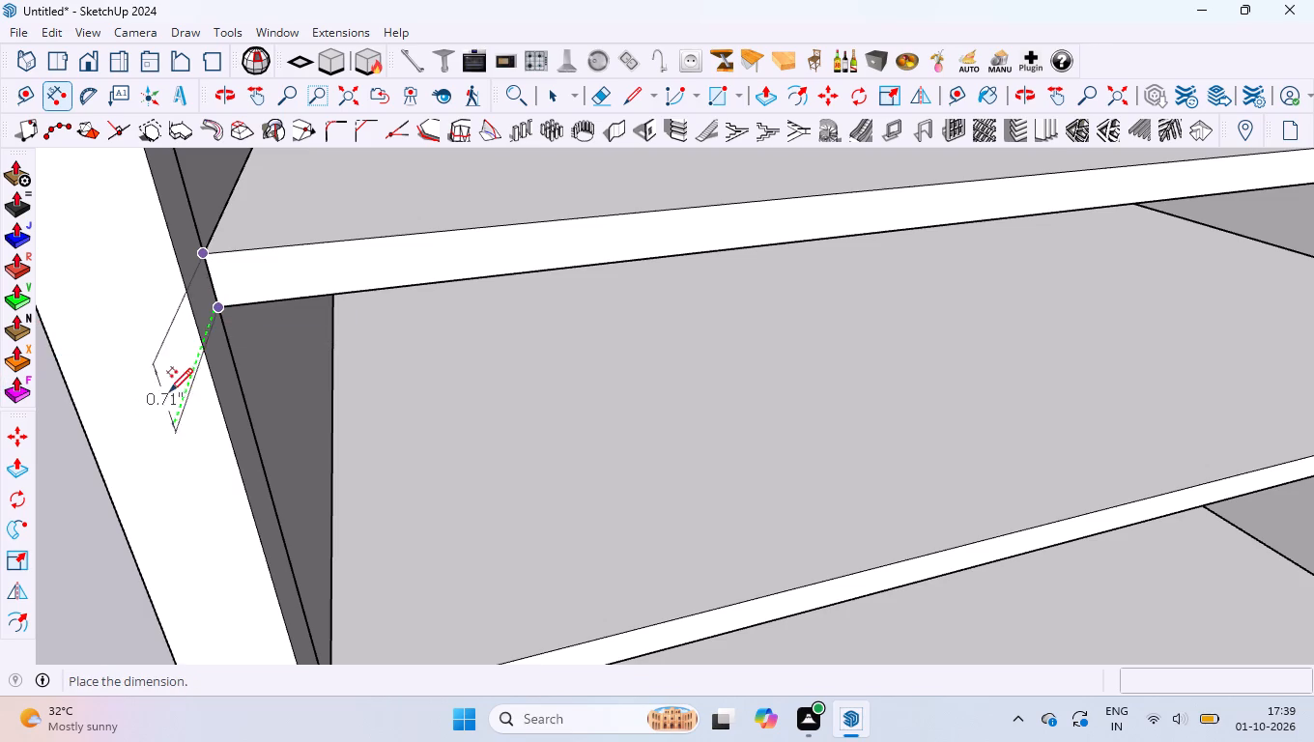
{"action": "scroll", "coordinate": [169, 391], "scroll_direction": "down", "scroll_amount": 8}
{"action": "left_click", "coordinate": [91, 411]}
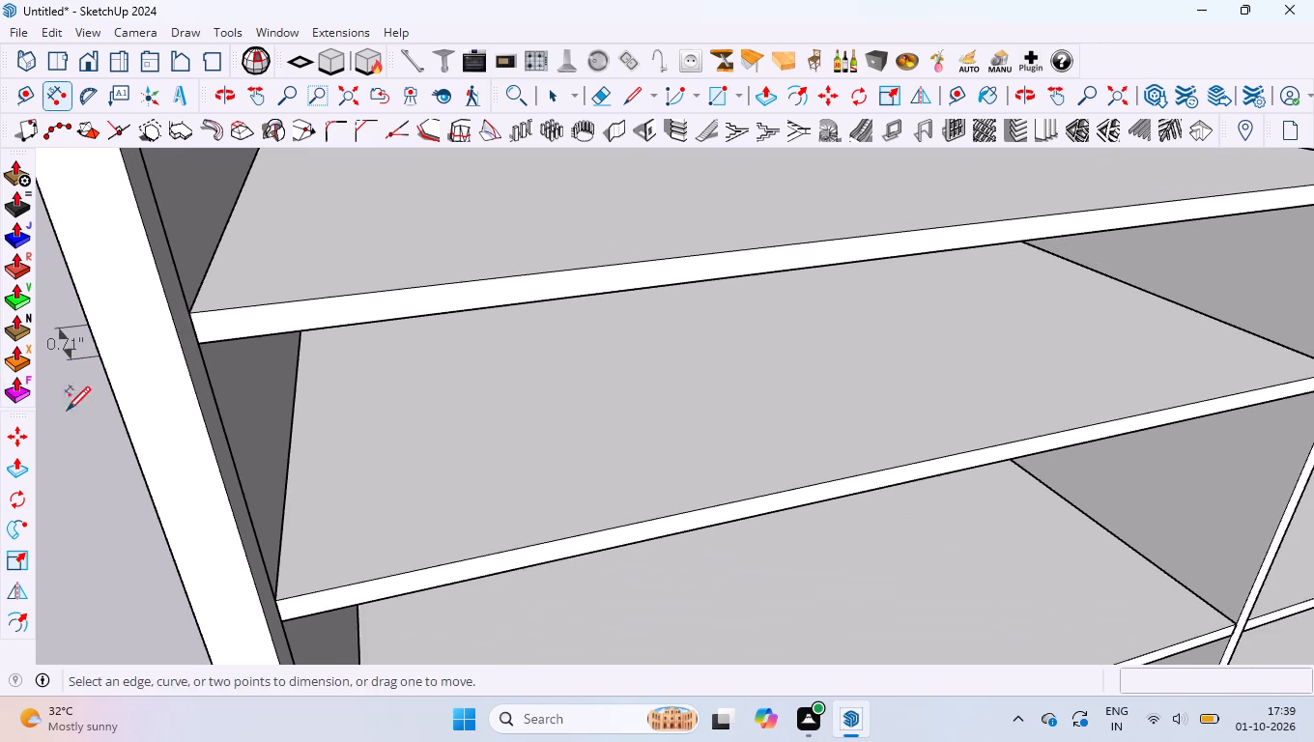
{"action": "scroll", "coordinate": [44, 338], "scroll_direction": "up", "scroll_amount": 7}
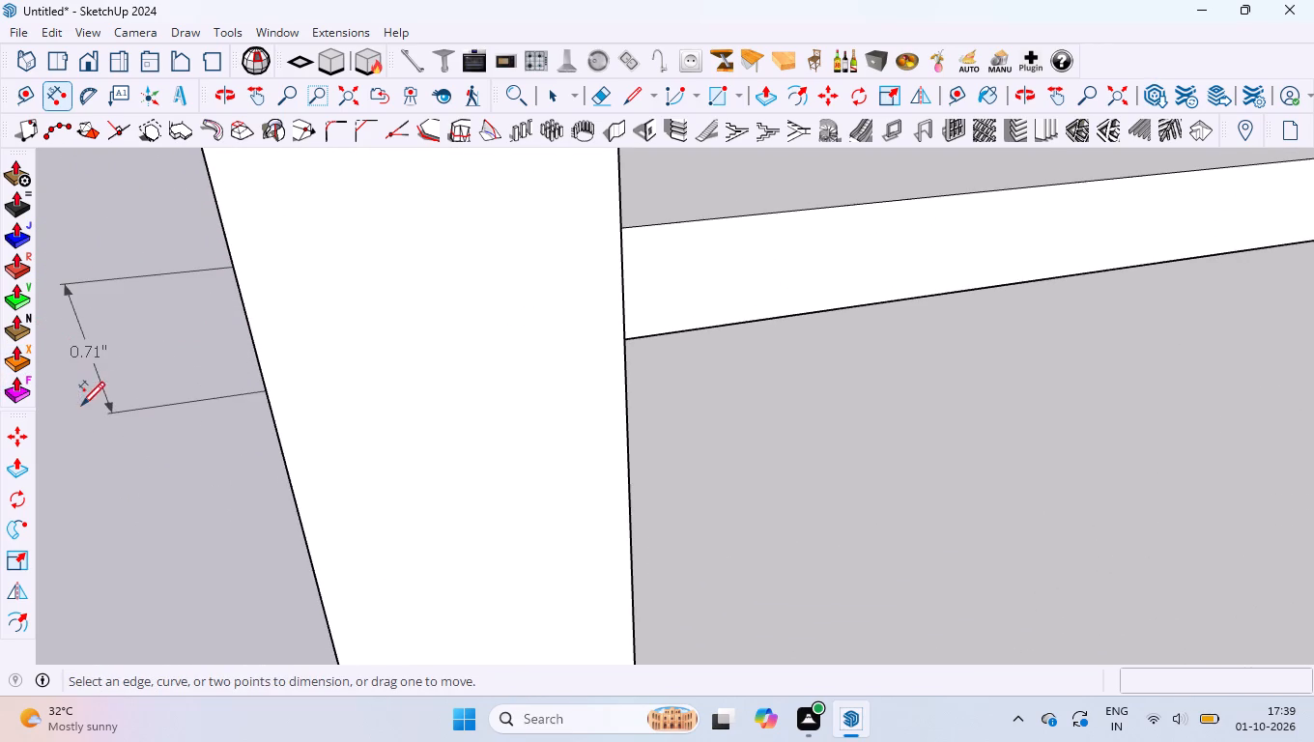
{"action": "scroll", "coordinate": [94, 434], "scroll_direction": "down", "scroll_amount": 9}
{"action": "key", "text": "space"}
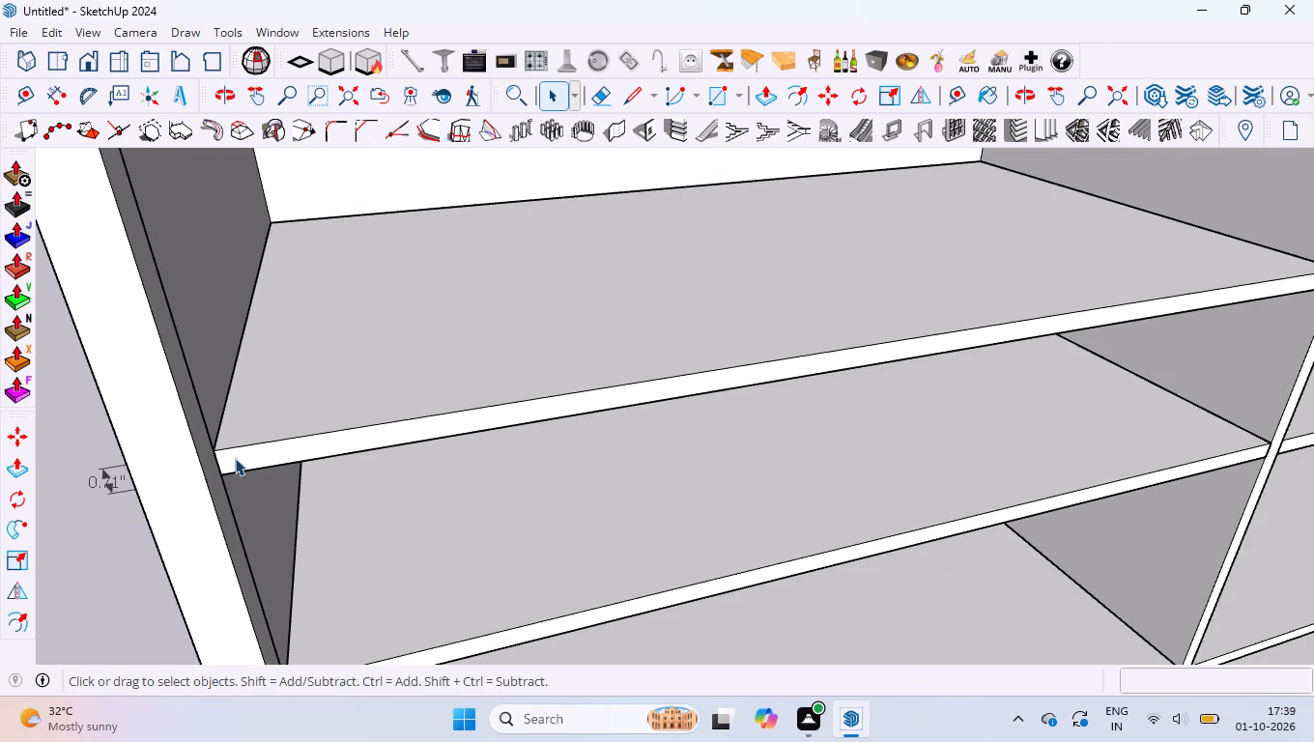
Move the copied shelf 0.71" up along the vertical axis.
{"action": "left_click", "coordinate": [235, 457]}
{"action": "key", "text": "m"}
{"action": "scroll", "coordinate": [235, 457], "scroll_direction": "up", "scroll_amount": 8}
{"action": "left_click", "coordinate": [227, 488]}
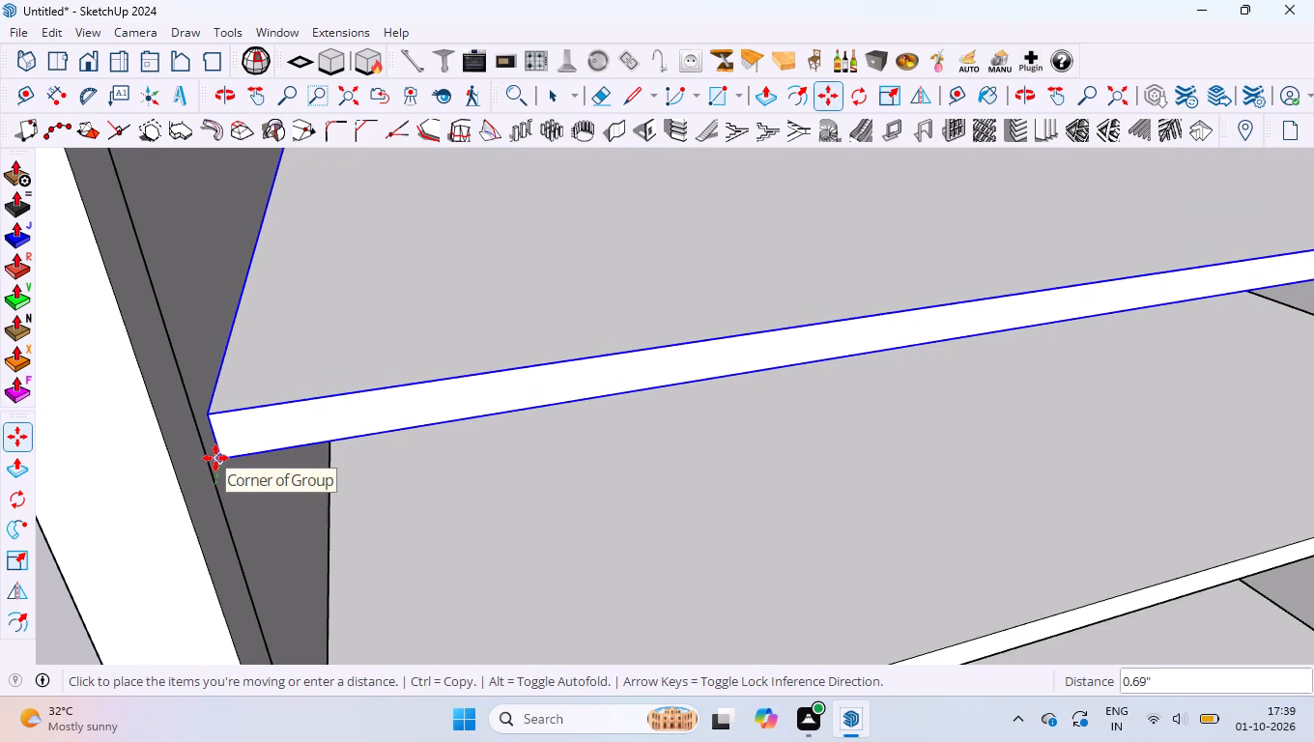
{"action": "key", "text": "Up"}
{"action": "type", "text": "0.71"}
{"action": "key", "text": "Return"}
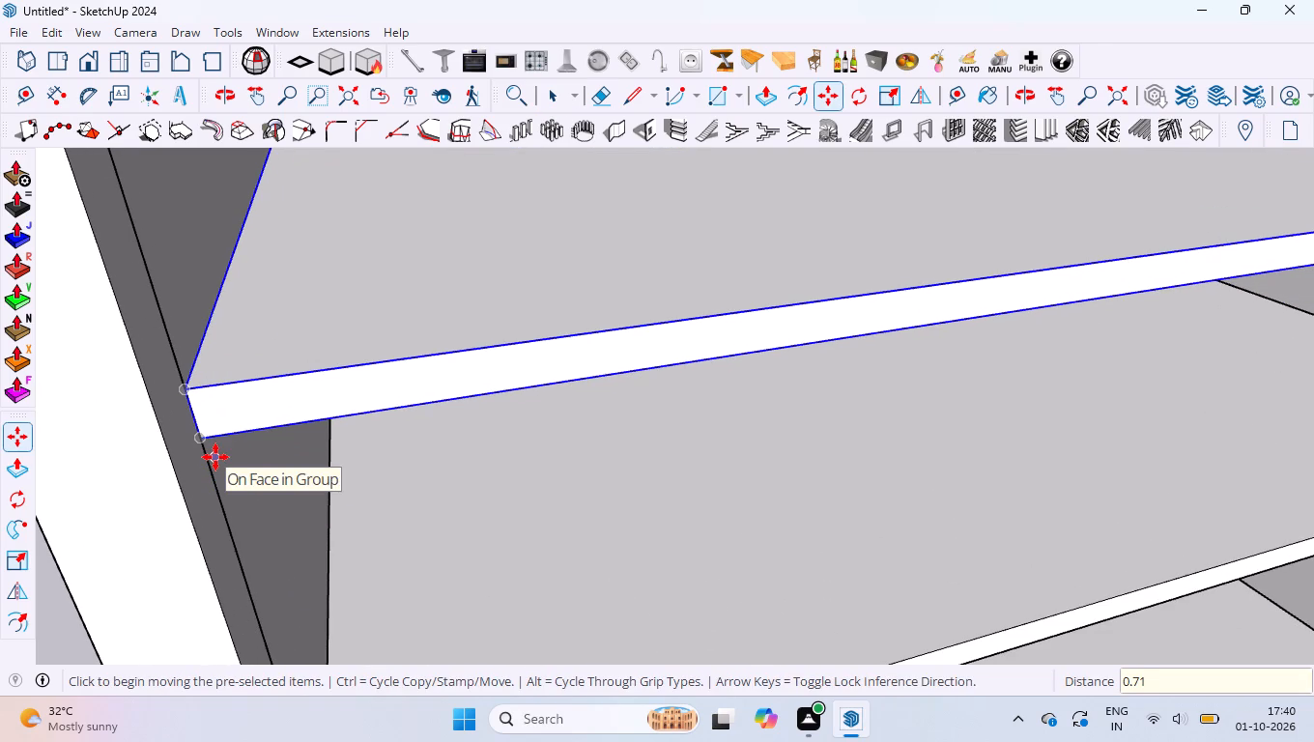
{"action": "key", "text": "space"}
Dimension the clear gap from the copied shelf's underside to the top of the shelf below, placed outside the cabinet.
{"action": "scroll", "coordinate": [216, 456], "scroll_direction": "down", "scroll_amount": 4}
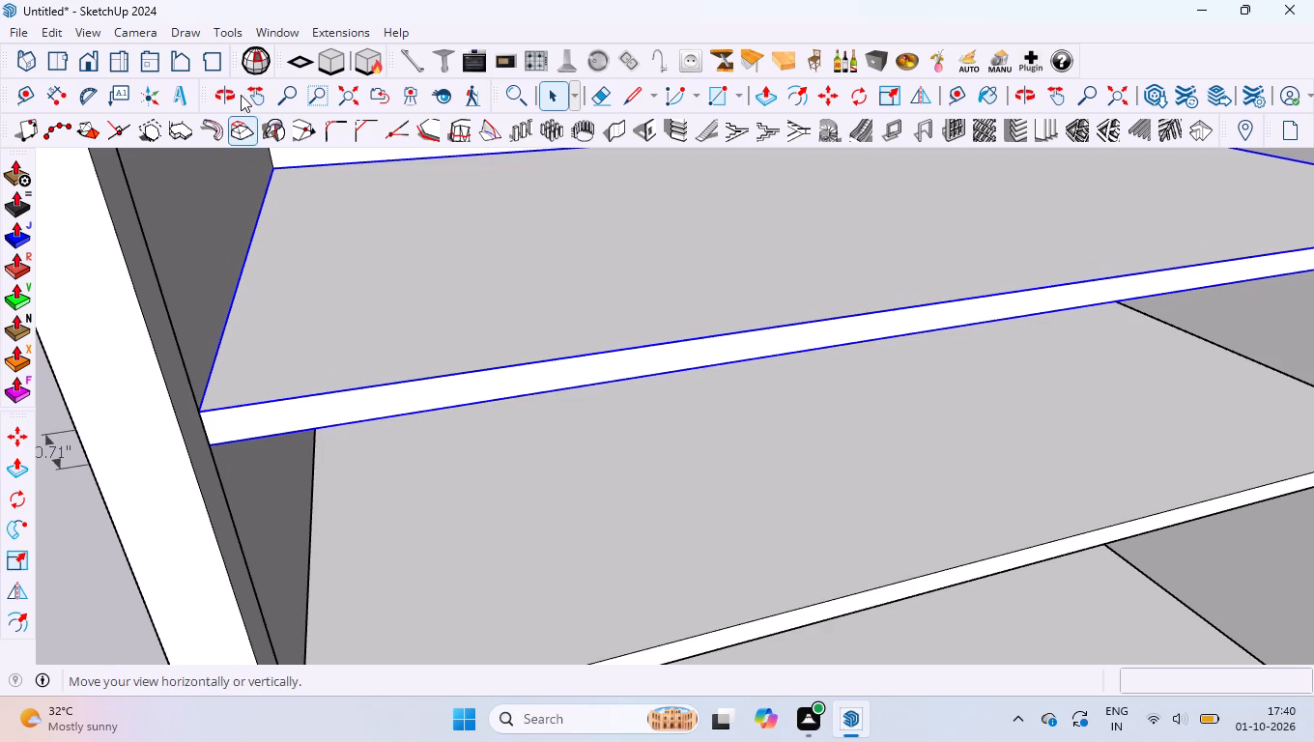
{"action": "left_click", "coordinate": [67, 78]}
{"action": "scroll", "coordinate": [67, 91], "scroll_direction": "down", "scroll_amount": 2}
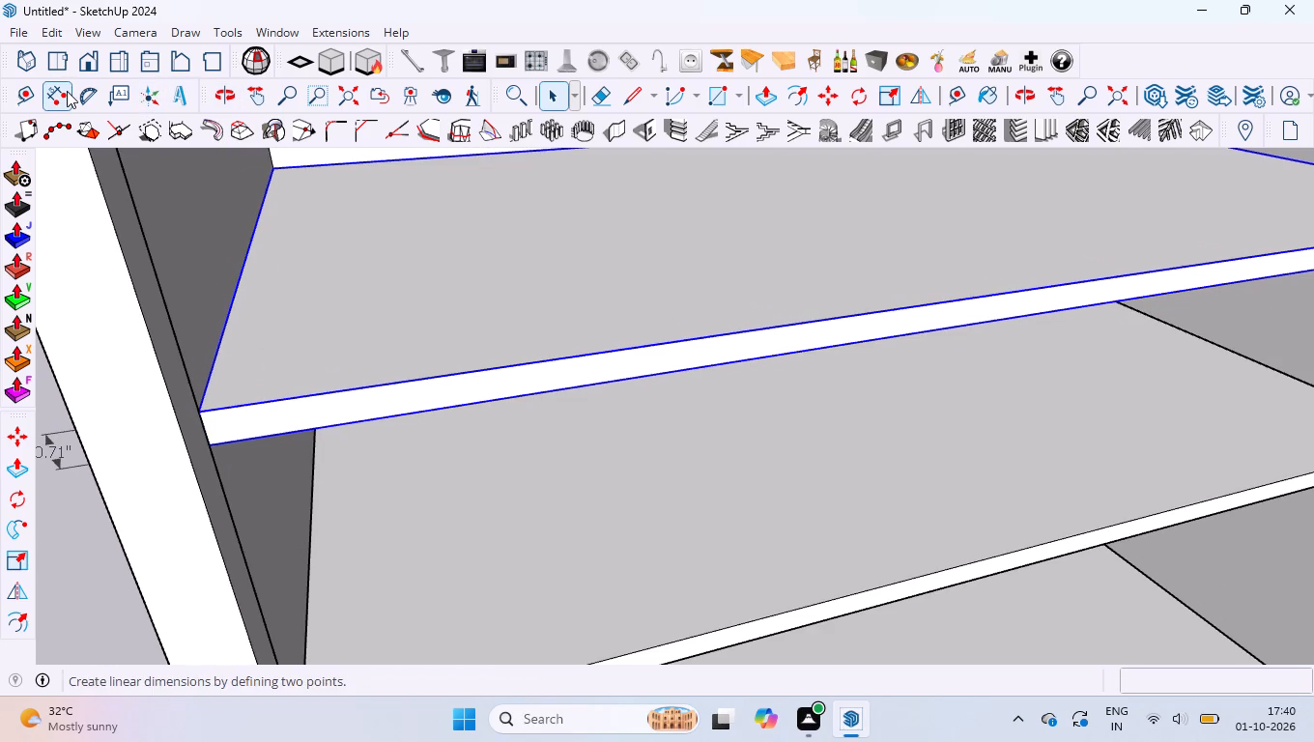
{"action": "left_click", "coordinate": [67, 91]}
{"action": "scroll", "coordinate": [122, 174], "scroll_direction": "down", "scroll_amount": 4}
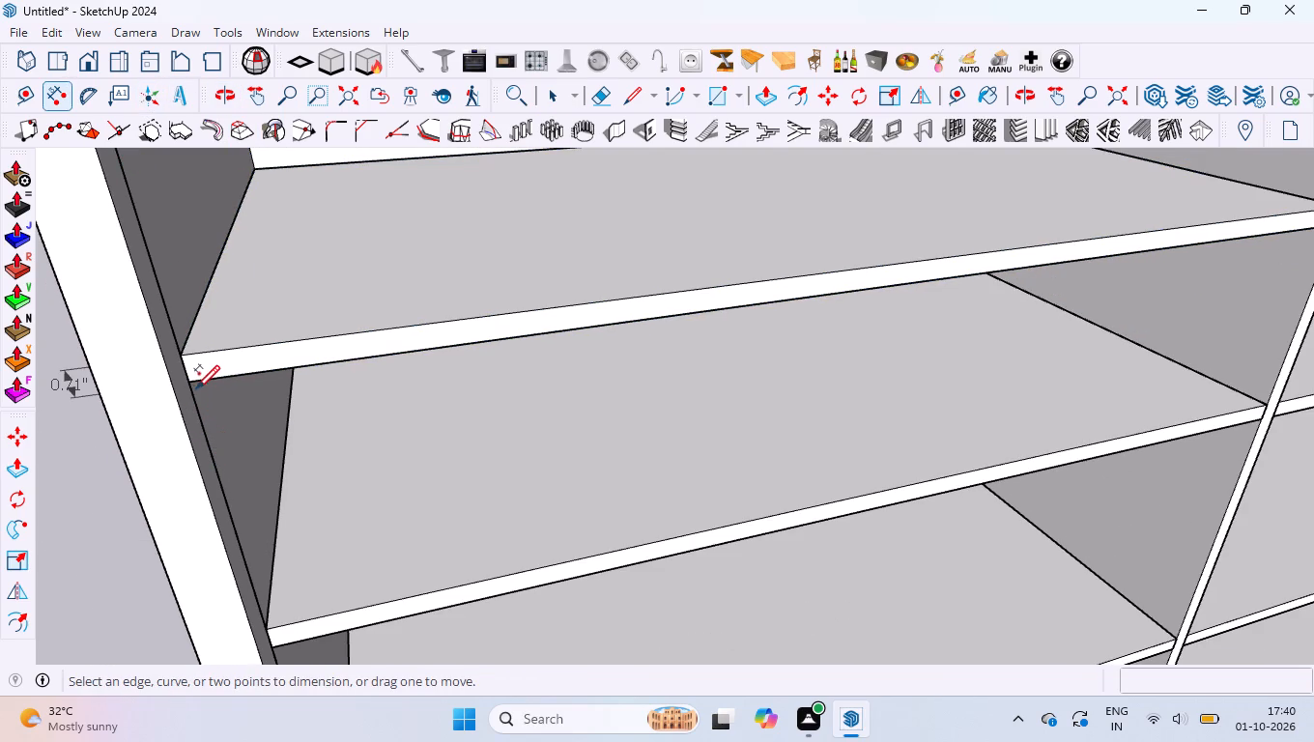
{"action": "left_click", "coordinate": [194, 383]}
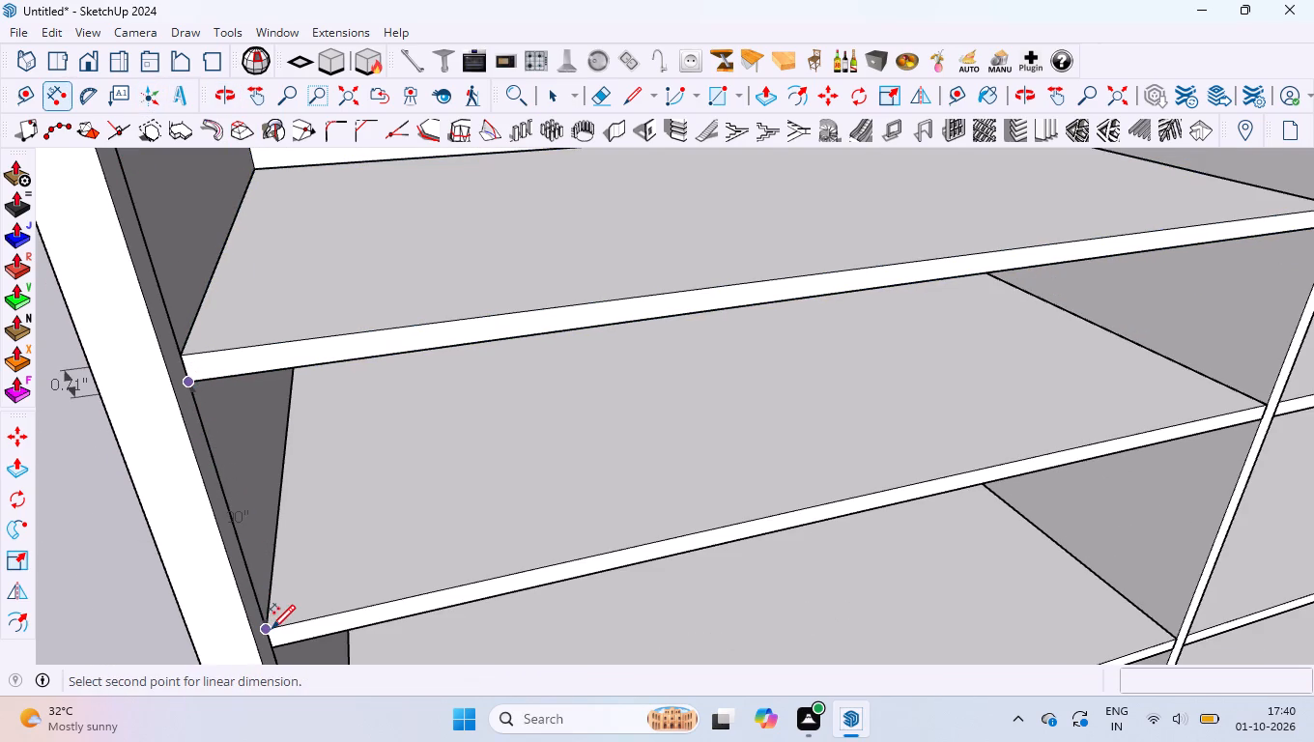
{"action": "left_click", "coordinate": [271, 626]}
{"action": "left_click", "coordinate": [119, 622]}
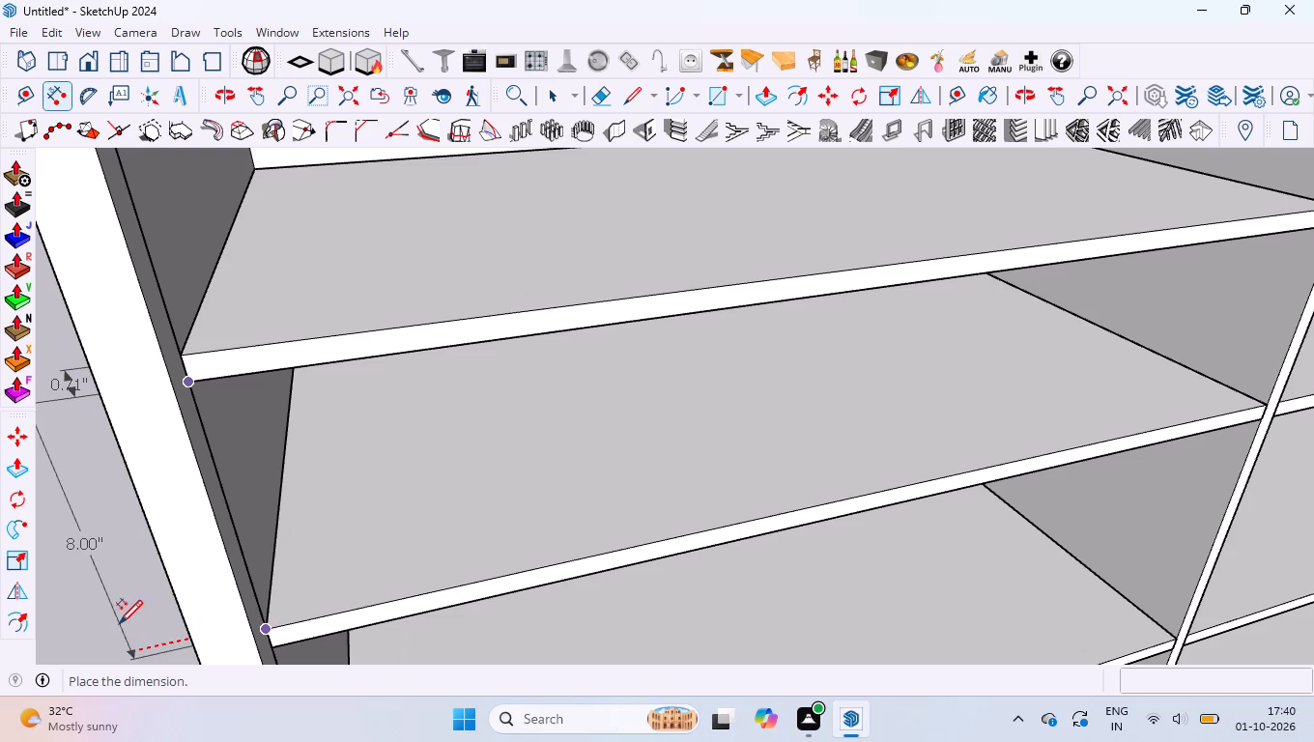
Erase both the shelf thickness dimension and the gap dimension beside the cabinet.
{"action": "scroll", "coordinate": [251, 484], "scroll_direction": "down", "scroll_amount": 8}
{"action": "scroll", "coordinate": [0, 498], "scroll_direction": "up", "scroll_amount": 11}
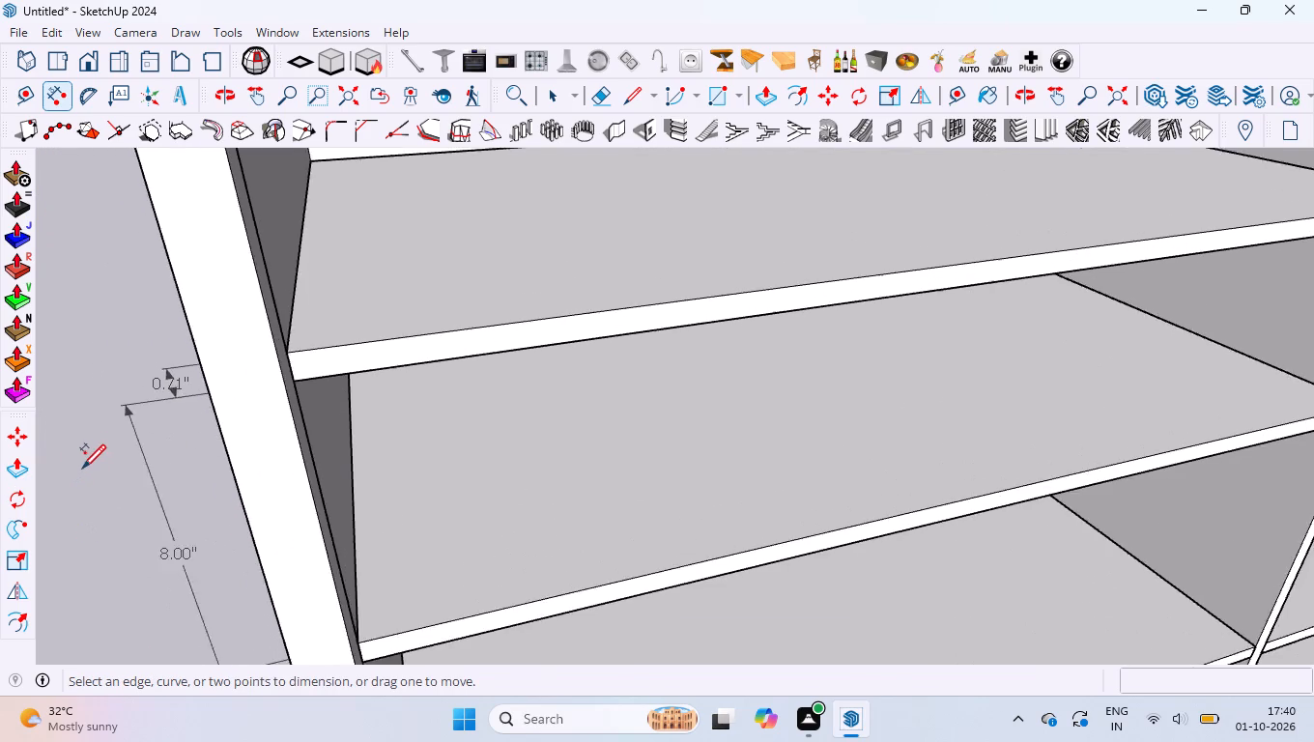
{"action": "key", "text": "e"}
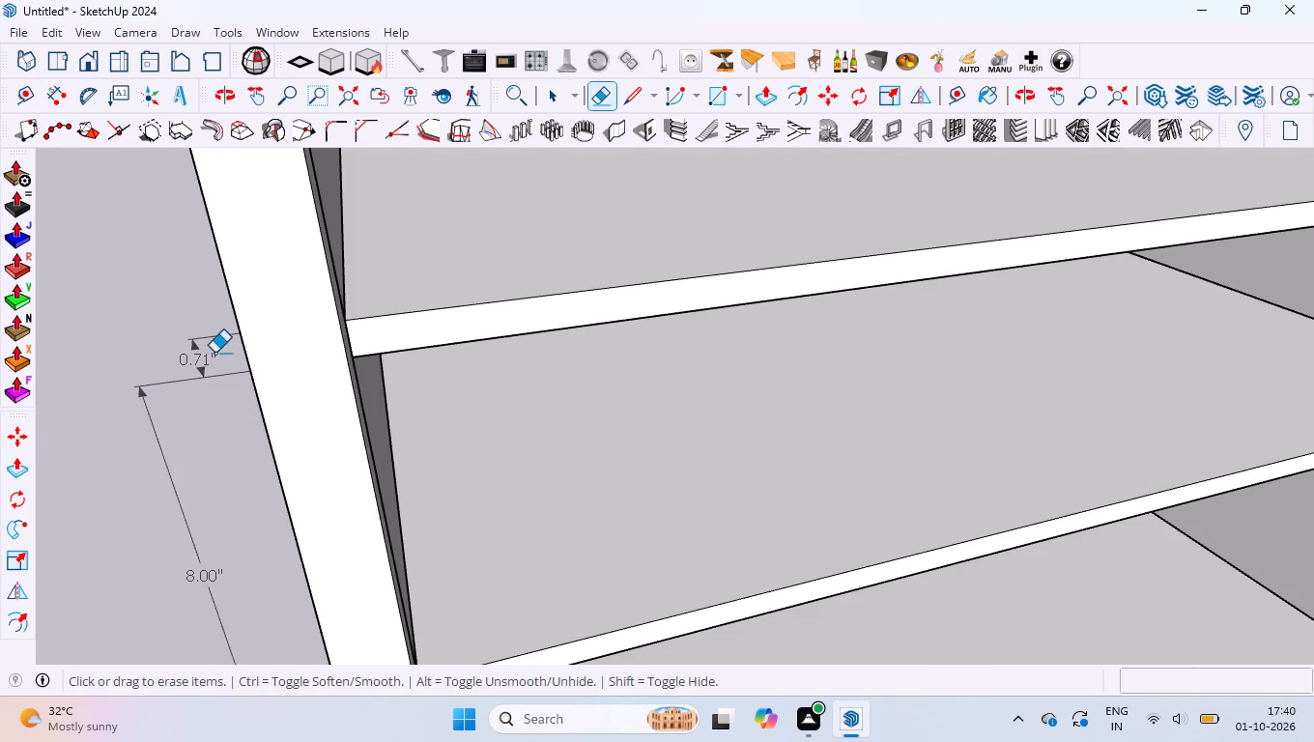
{"action": "left_click_drag", "start_coordinate": [205, 318], "coordinate": [156, 480]}
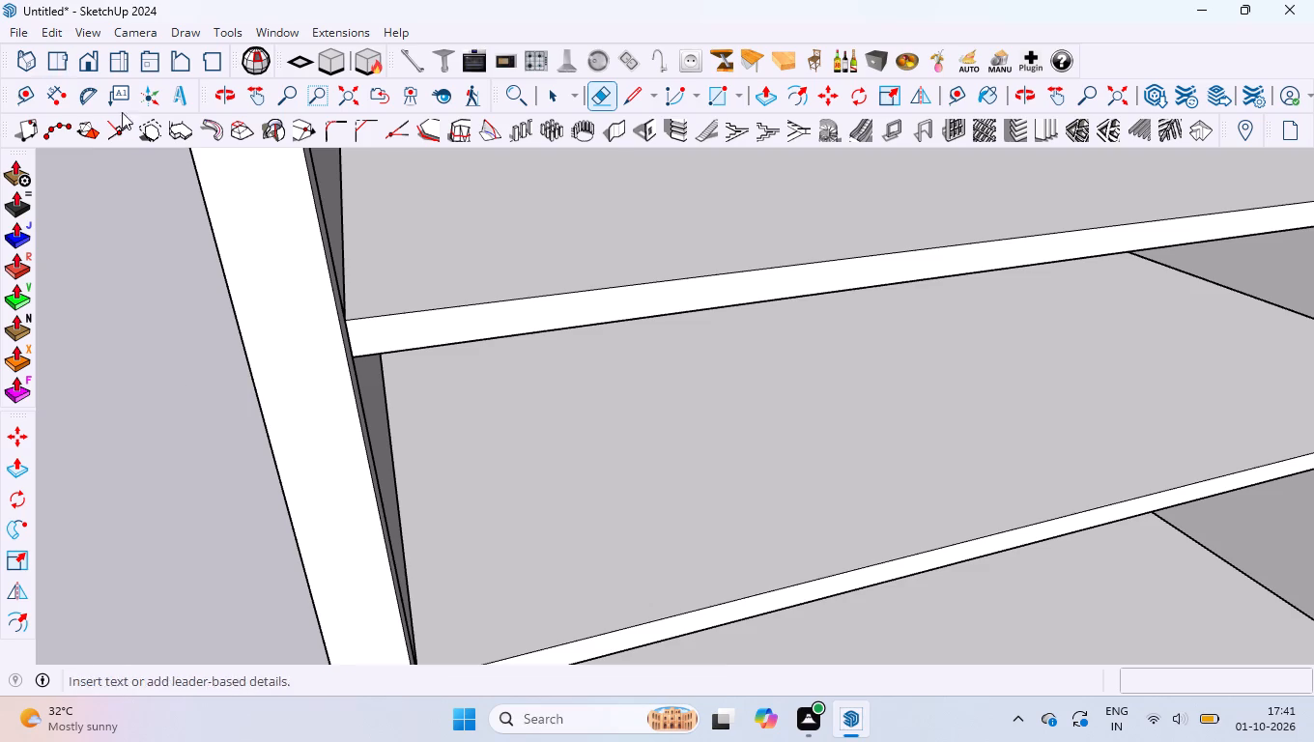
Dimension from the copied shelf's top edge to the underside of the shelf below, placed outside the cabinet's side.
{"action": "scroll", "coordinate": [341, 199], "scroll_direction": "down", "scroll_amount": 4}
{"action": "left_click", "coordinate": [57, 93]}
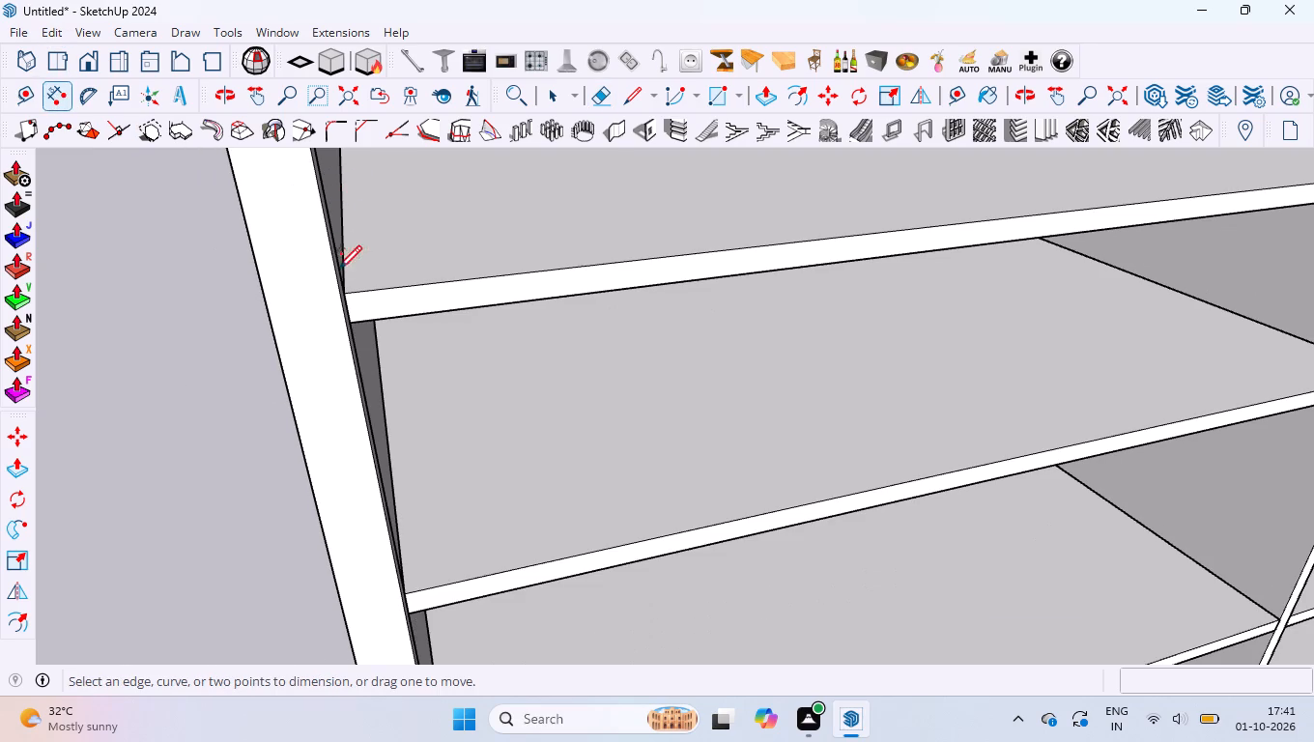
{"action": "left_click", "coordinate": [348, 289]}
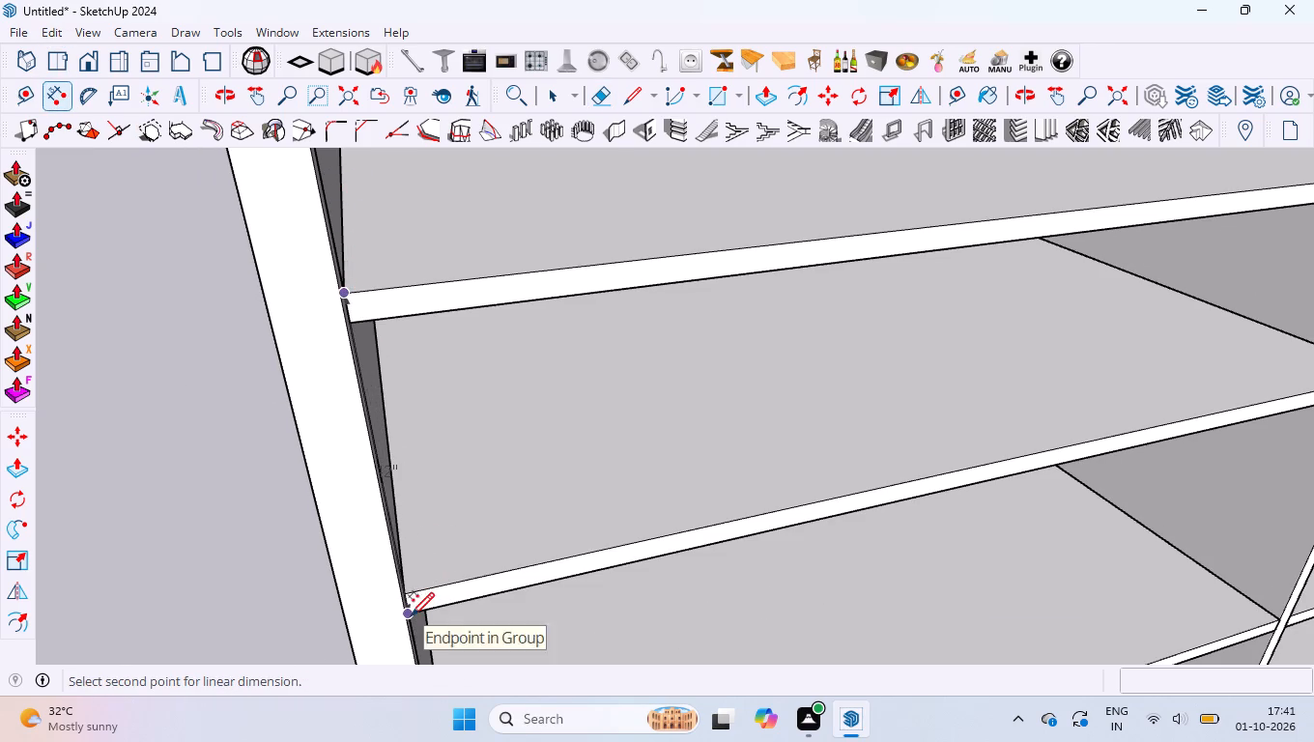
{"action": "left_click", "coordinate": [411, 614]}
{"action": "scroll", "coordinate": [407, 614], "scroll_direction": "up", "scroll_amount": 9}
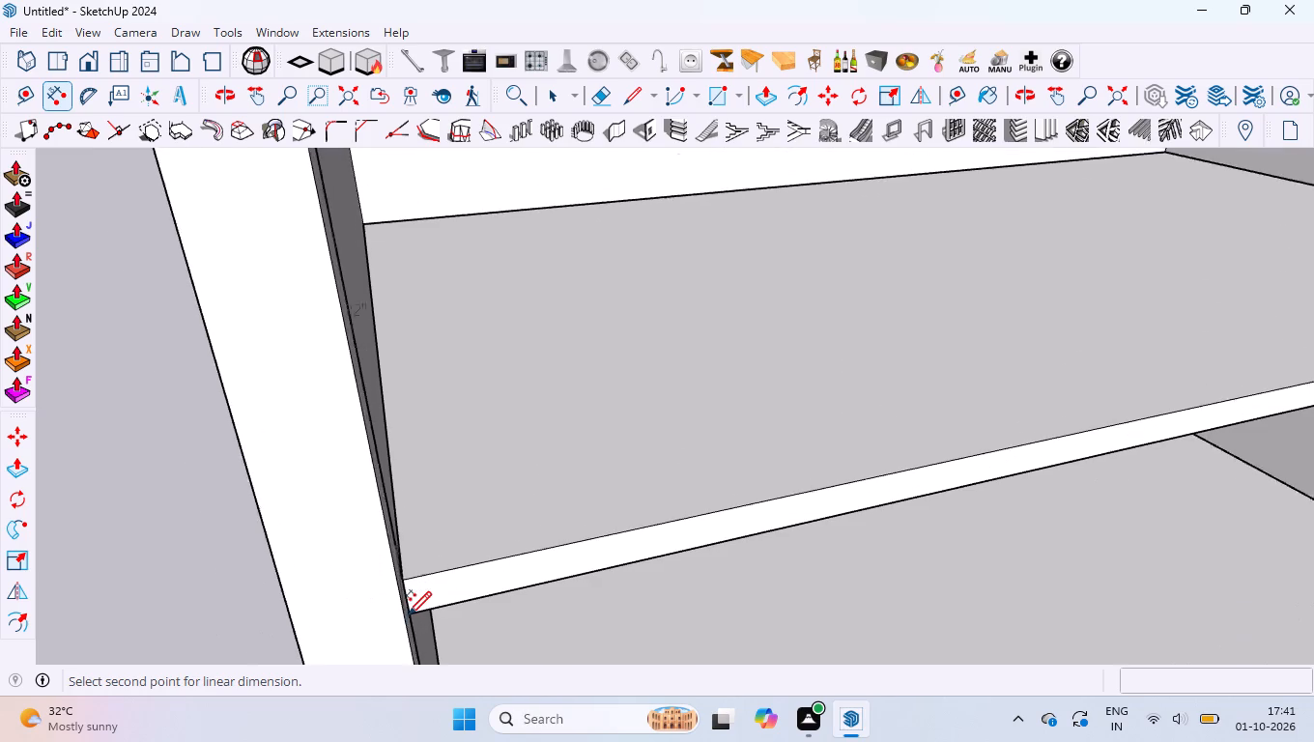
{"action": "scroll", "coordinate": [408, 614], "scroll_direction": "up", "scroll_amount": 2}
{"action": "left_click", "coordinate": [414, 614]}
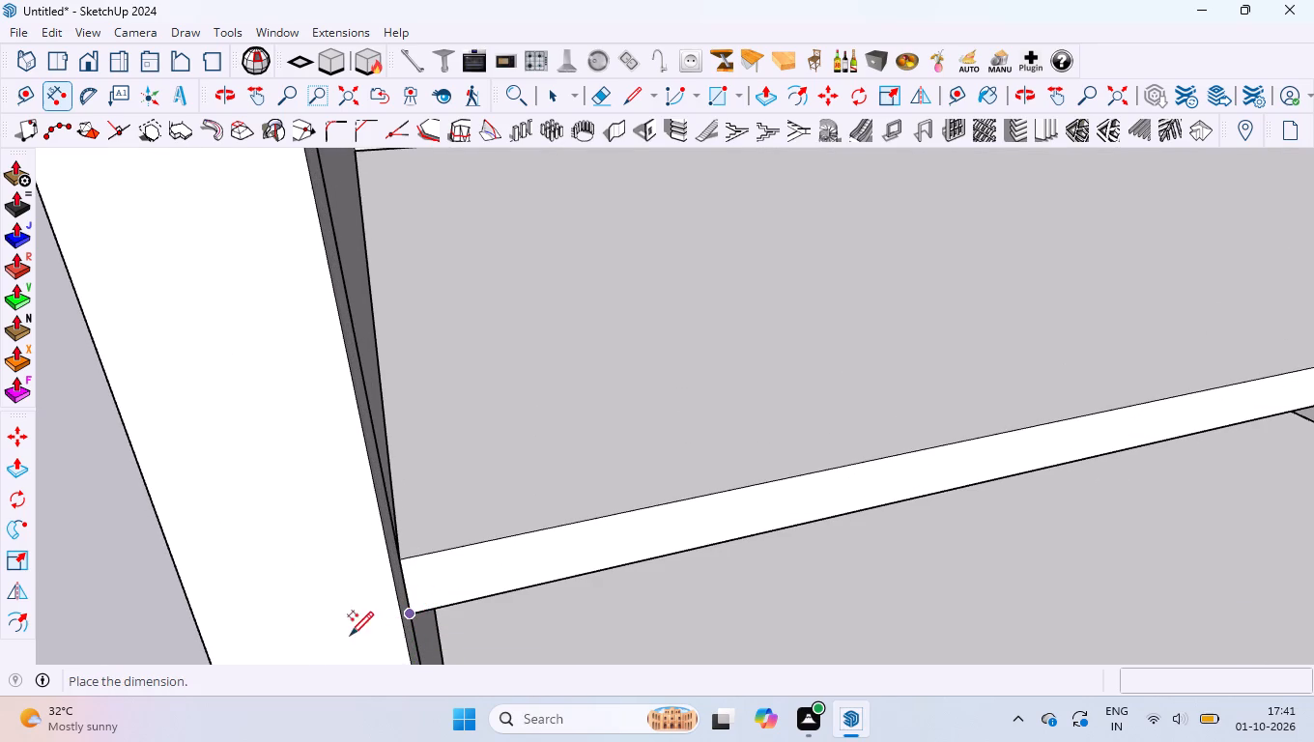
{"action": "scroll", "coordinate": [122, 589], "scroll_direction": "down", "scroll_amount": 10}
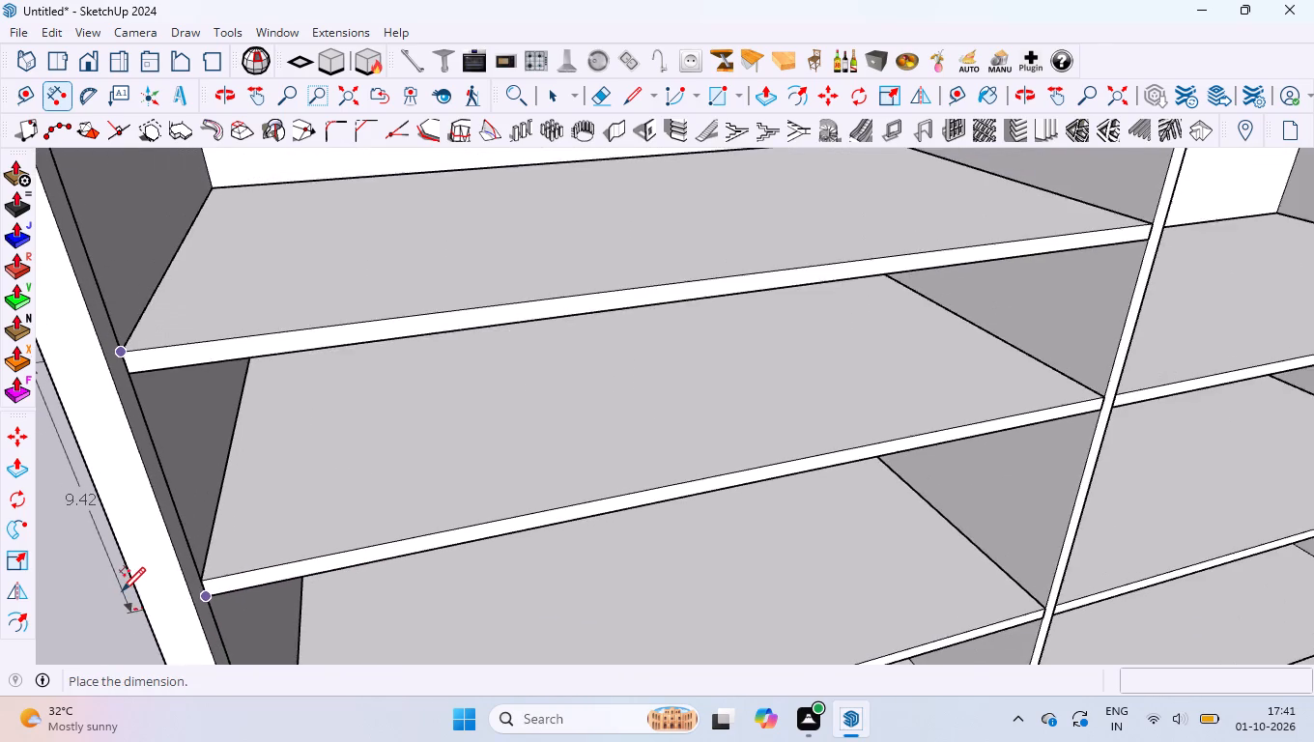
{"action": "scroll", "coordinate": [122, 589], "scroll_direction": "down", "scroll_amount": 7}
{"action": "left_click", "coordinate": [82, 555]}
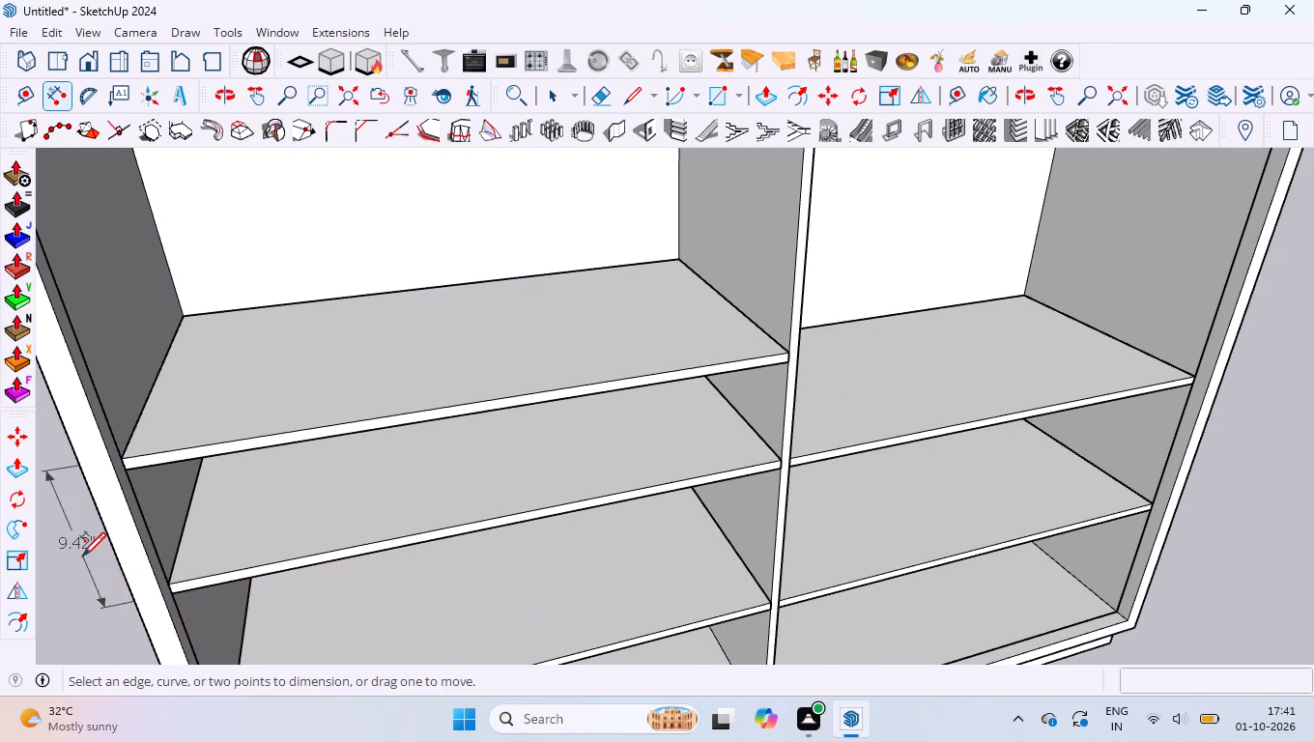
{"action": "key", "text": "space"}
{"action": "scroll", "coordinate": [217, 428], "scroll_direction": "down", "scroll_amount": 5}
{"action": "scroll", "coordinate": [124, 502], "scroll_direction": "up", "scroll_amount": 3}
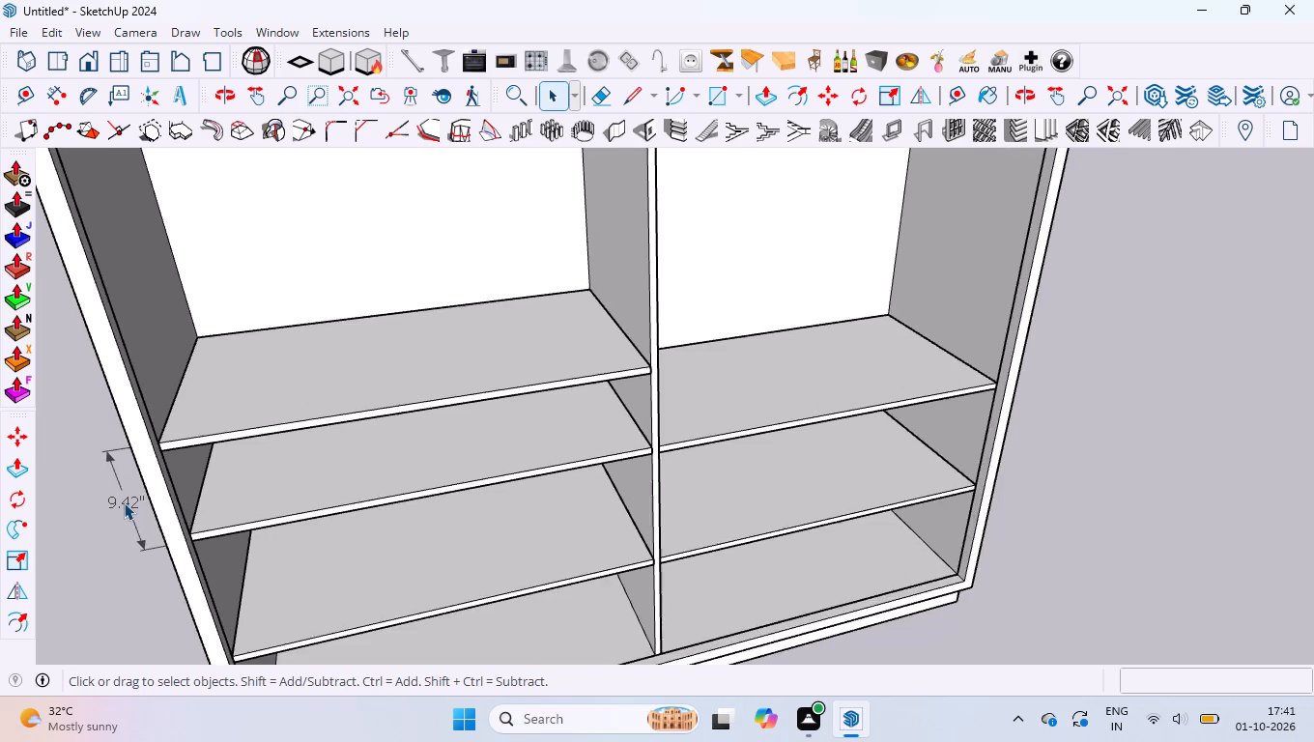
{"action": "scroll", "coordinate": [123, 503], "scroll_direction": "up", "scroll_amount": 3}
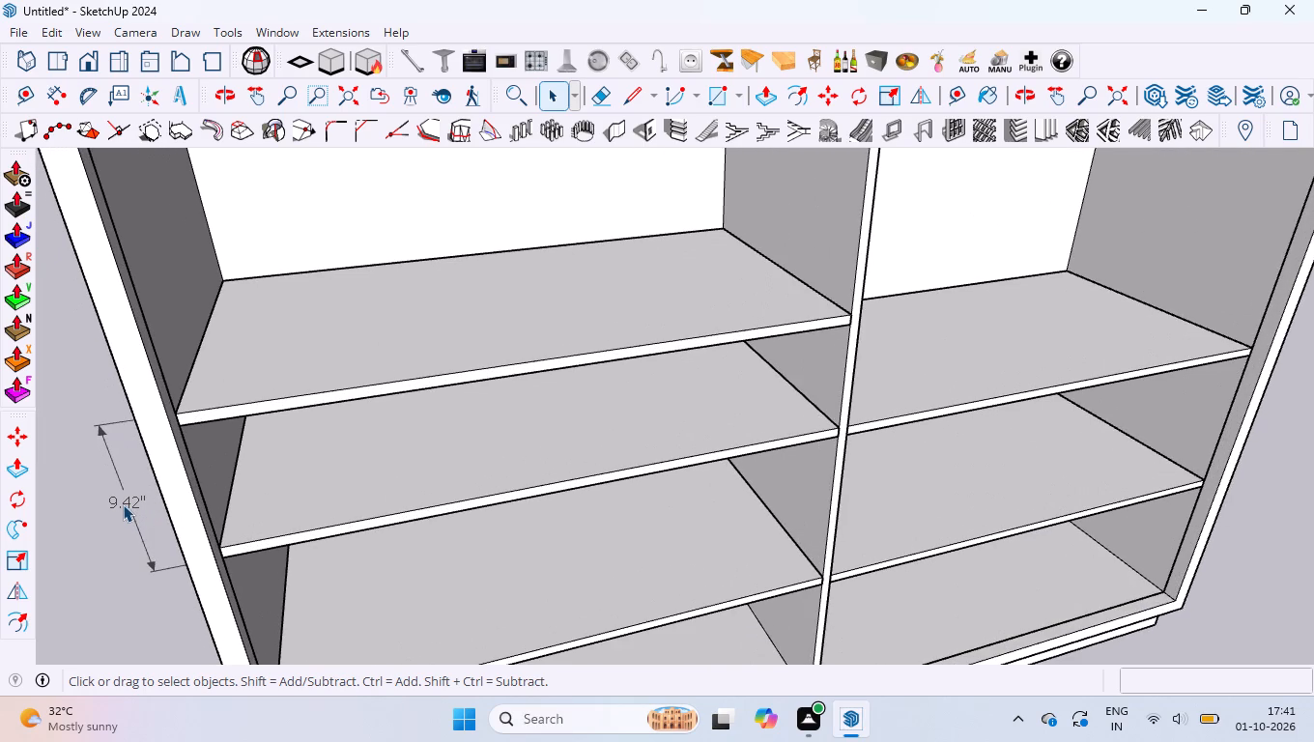
Delete the copied top shelf in the left compartment and the dimension beside the cabinet.
{"action": "left_click", "coordinate": [240, 390]}
{"action": "key", "text": "Delete"}
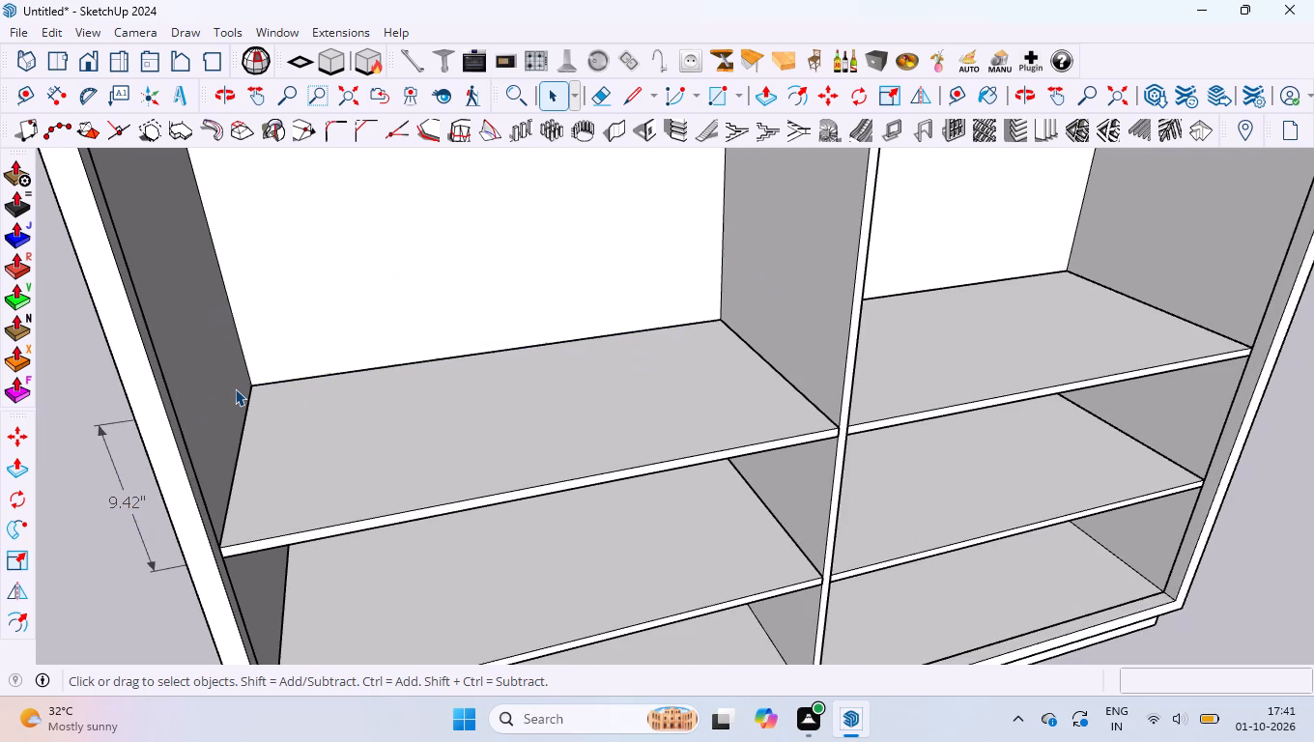
{"action": "left_click_drag", "start_coordinate": [146, 487], "coordinate": [121, 526]}
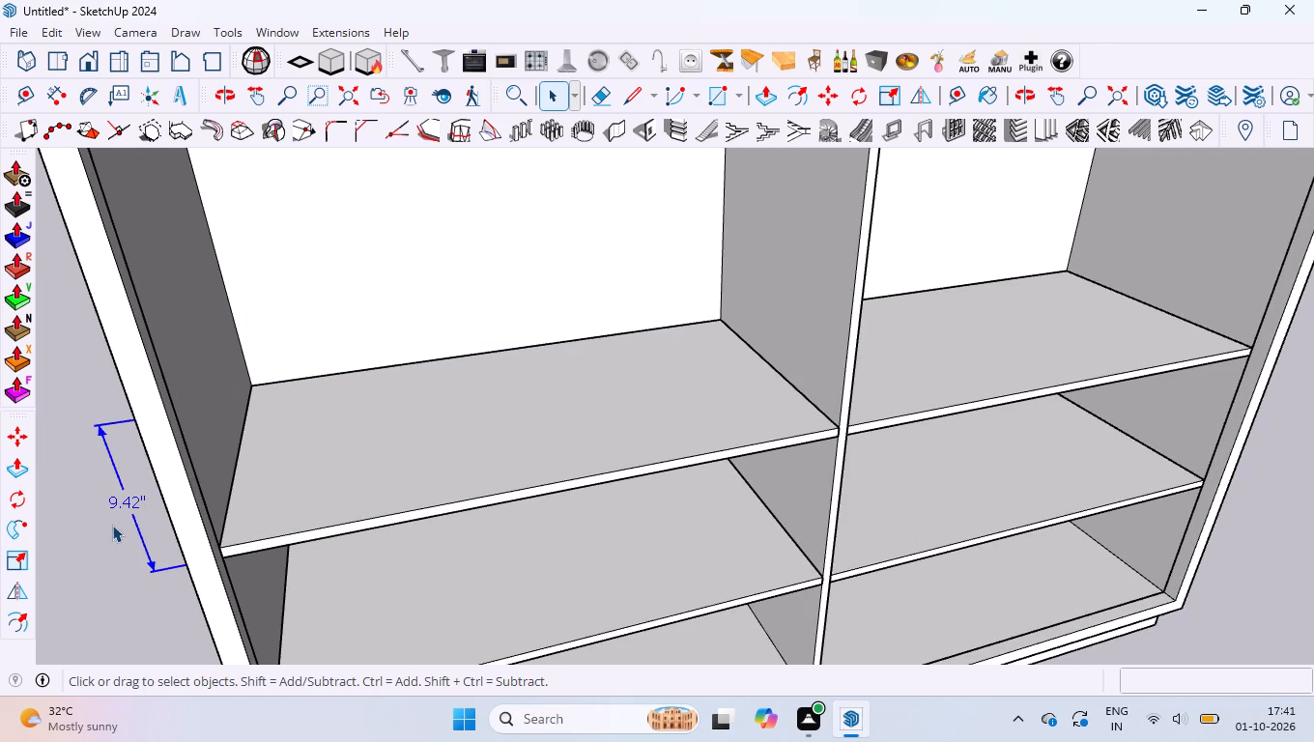
{"action": "key", "text": "Delete"}
Create a horizontal guide 8" above the rear top edge of the left compartment's uppermost remaining shelf.
{"action": "key", "text": "t"}
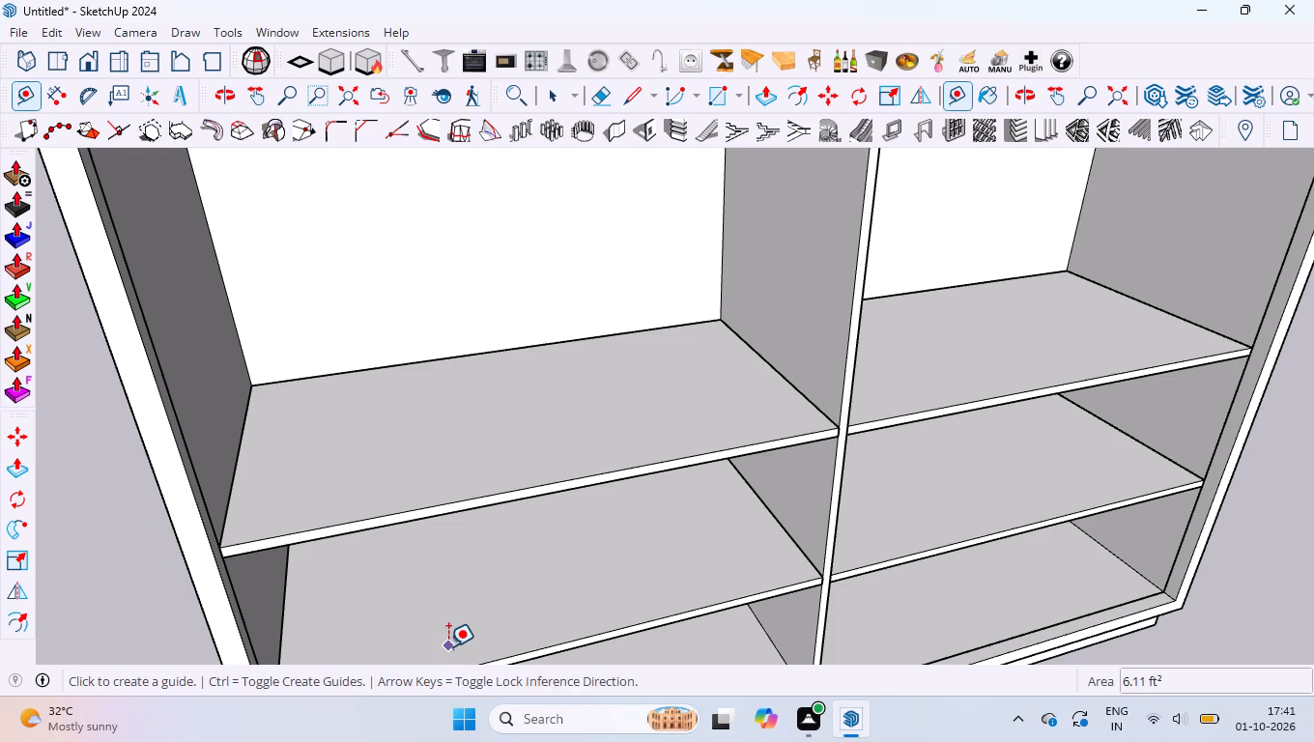
{"action": "left_click", "coordinate": [442, 354]}
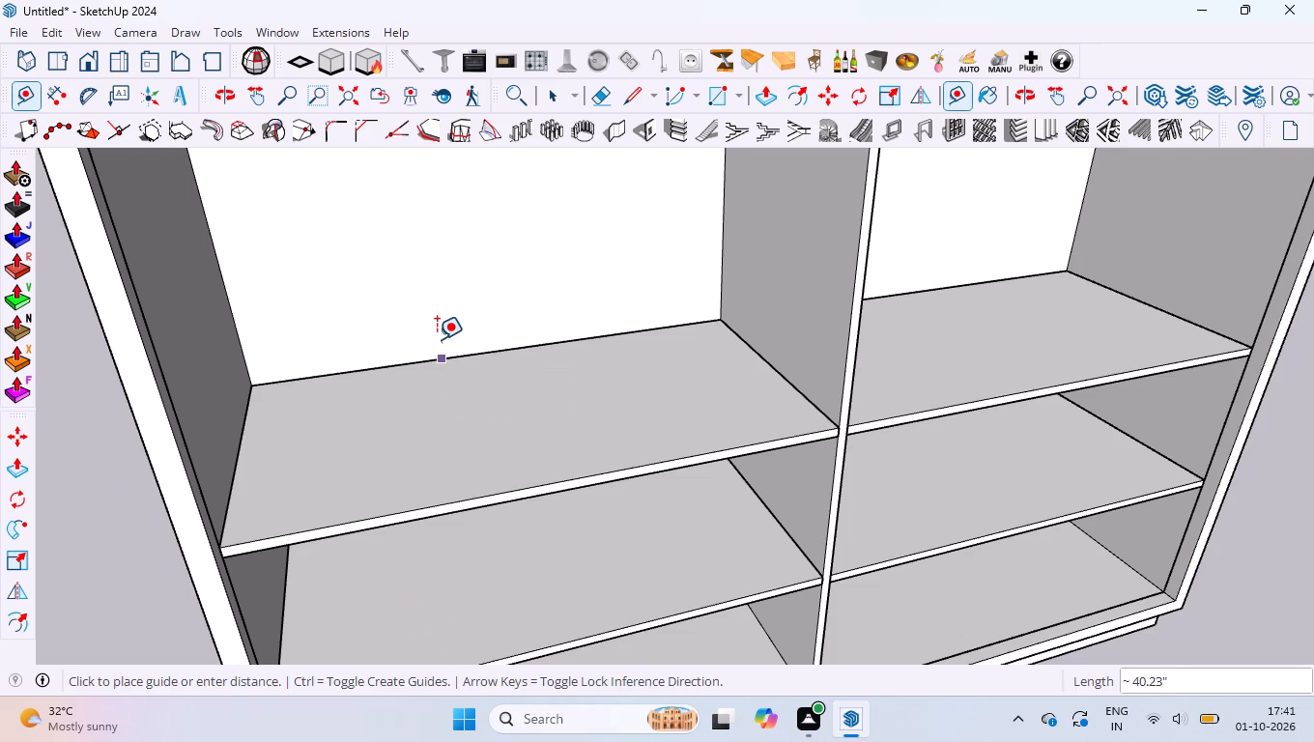
{"action": "key", "text": "Up"}
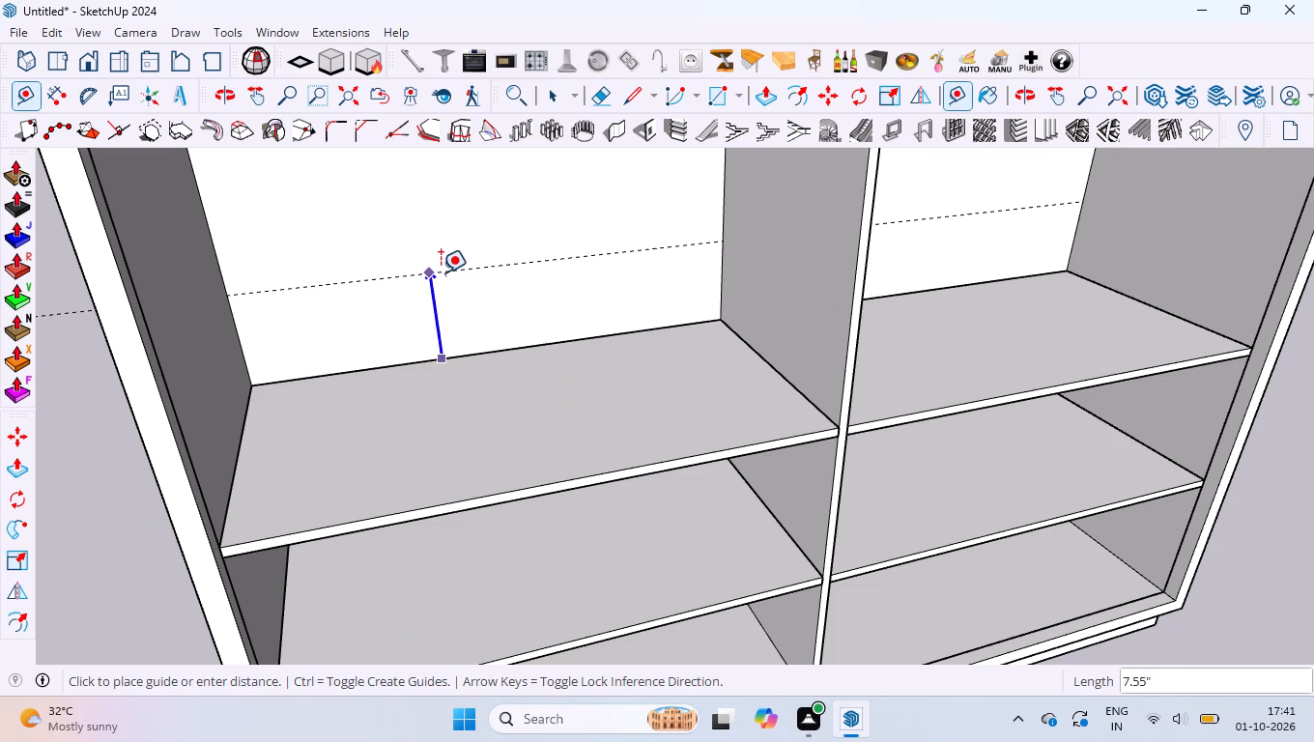
{"action": "key", "text": "8"}
{"action": "key", "text": "shift+quotedbl"}
{"action": "key", "text": "Return"}
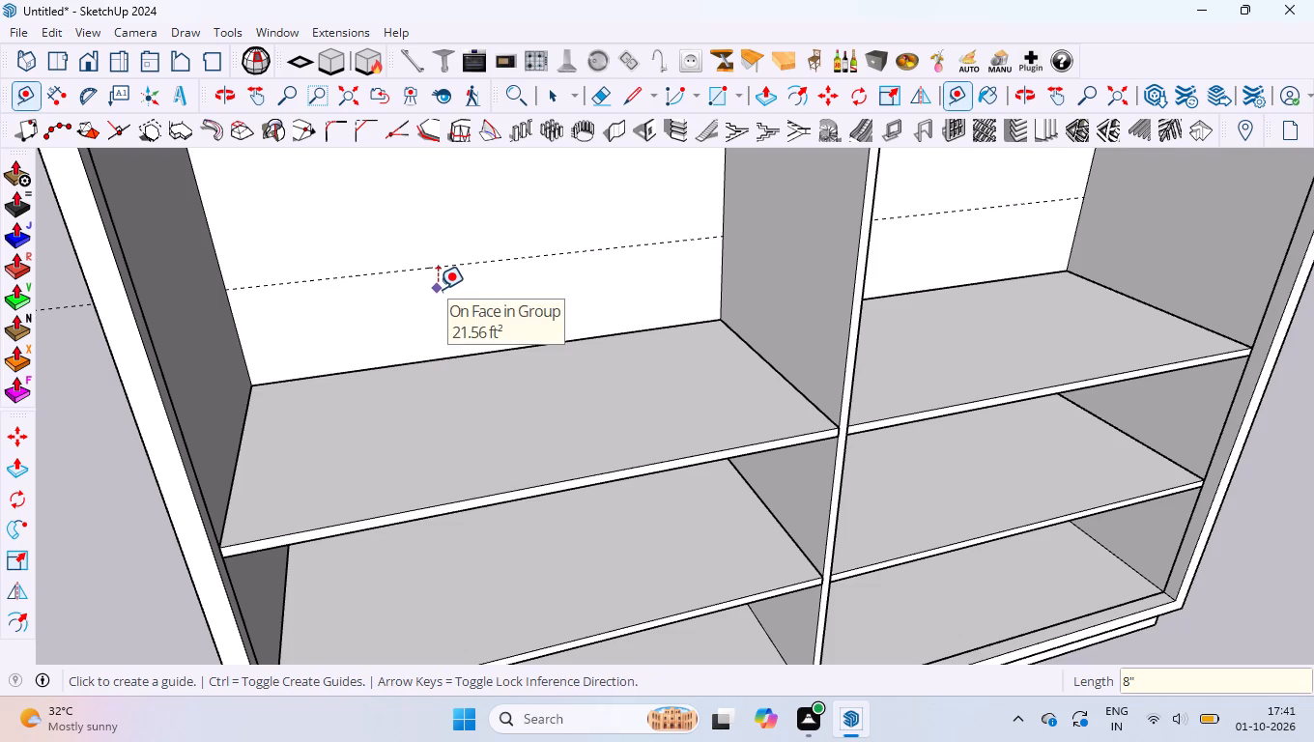
Copy the left compartment's uppermost shelf 8" straight up so its rear edge meets the guide.
{"action": "key", "text": "space"}
{"action": "left_click", "coordinate": [243, 461]}
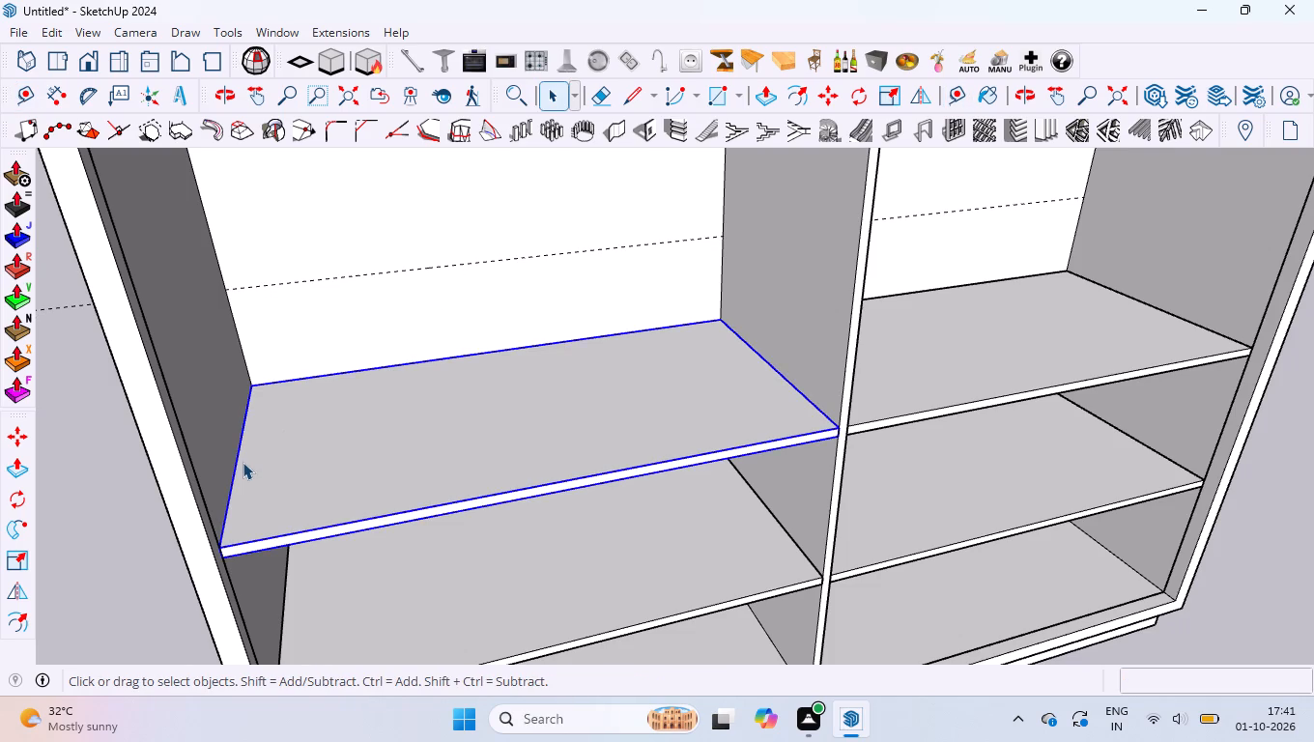
{"action": "key", "text": "comma"}
{"action": "key", "text": "BackSpace"}
{"action": "key", "text": "m"}
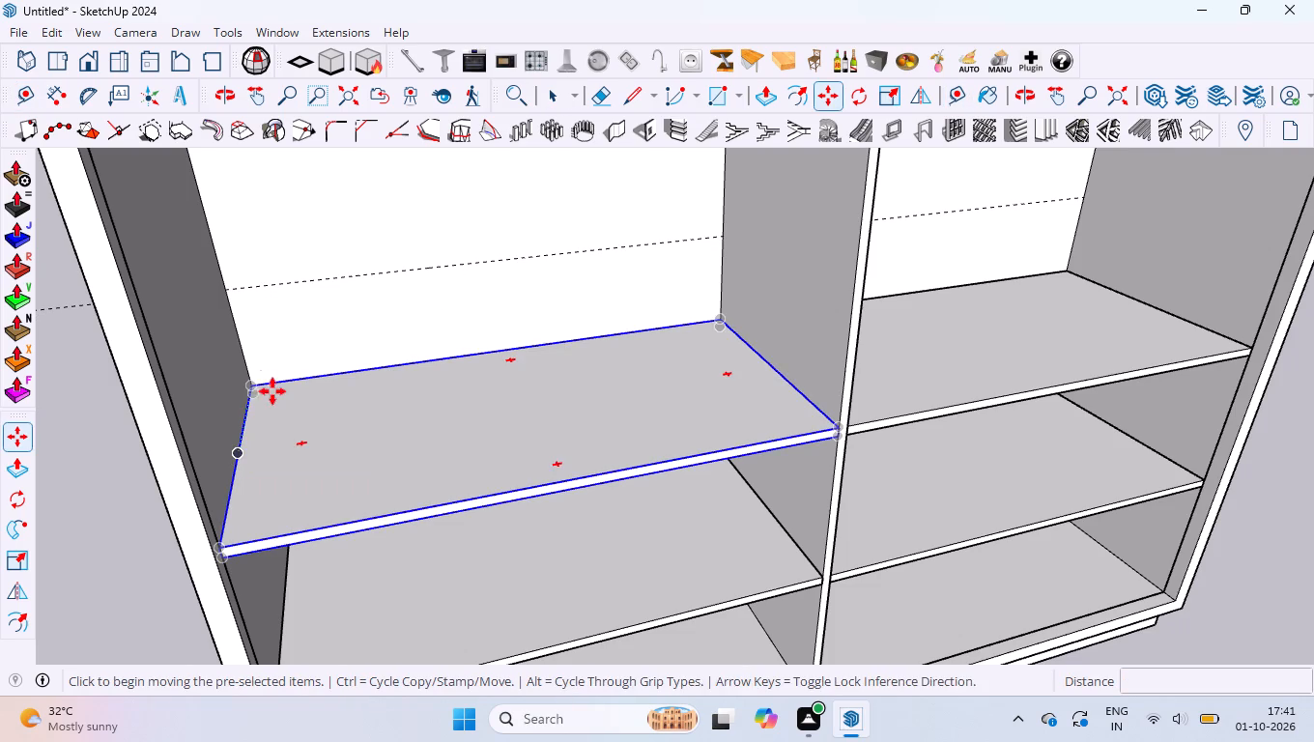
{"action": "scroll", "coordinate": [259, 385], "scroll_direction": "up", "scroll_amount": 3}
{"action": "left_click", "coordinate": [256, 381]}
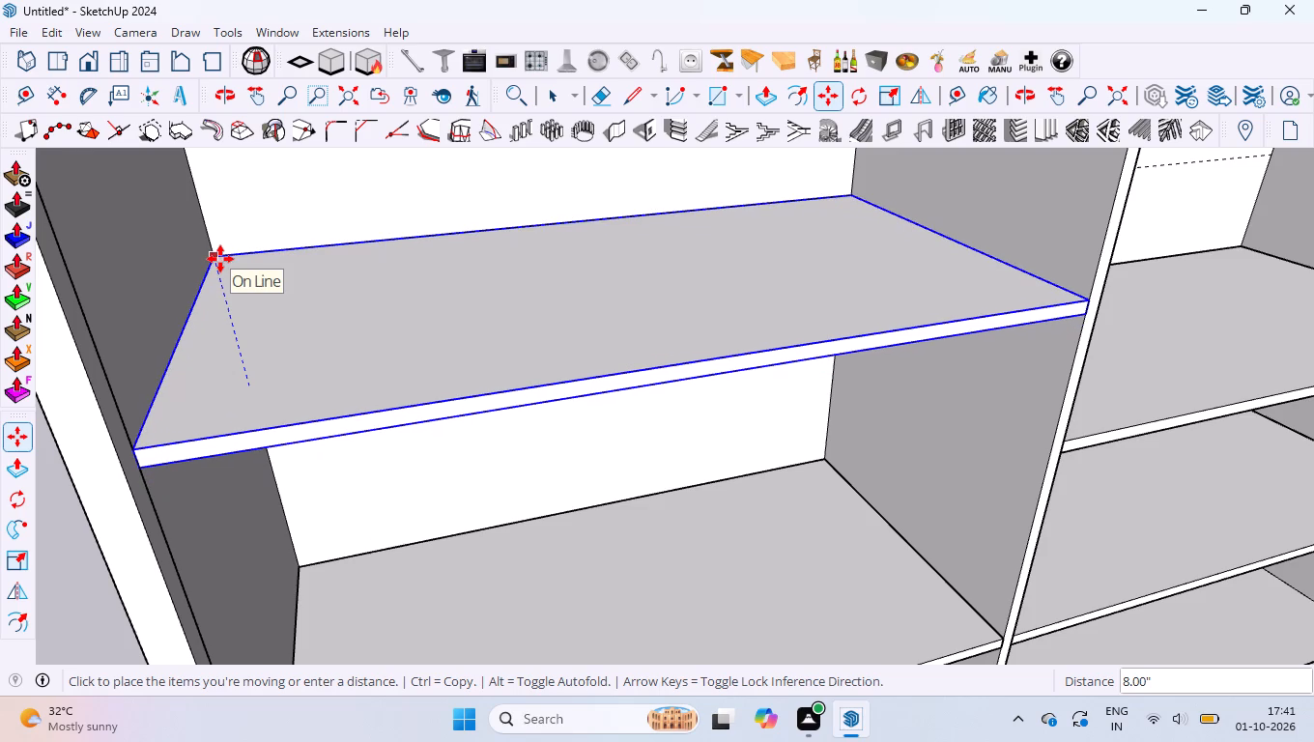
{"action": "left_click", "coordinate": [220, 258]}
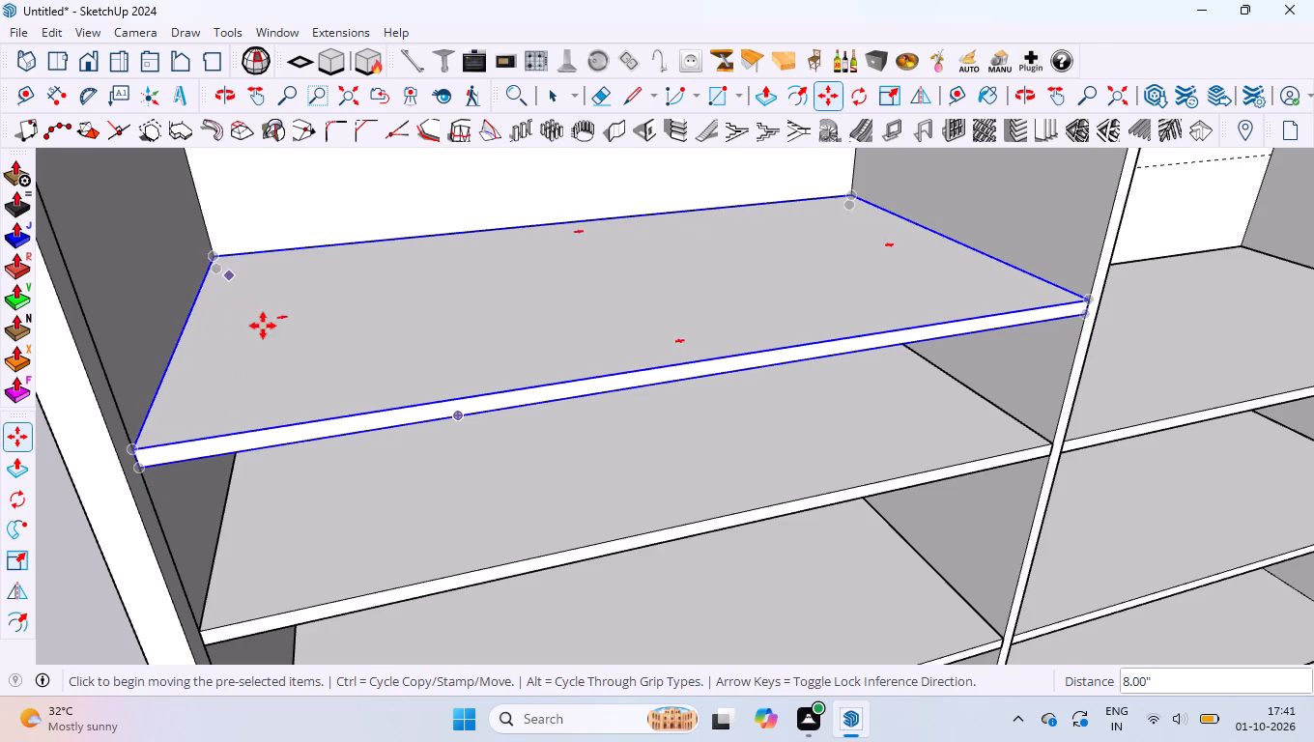
Copy the new shelf horizontally into the right compartment, about 40.94" across, aligning it with the compartment's rear corner, and deselect it.
{"action": "scroll", "coordinate": [265, 331], "scroll_direction": "down", "scroll_amount": 16}
{"action": "middle_click_drag", "start_coordinate": [301, 369], "coordinate": [337, 232]}
{"action": "scroll", "coordinate": [537, 302], "scroll_direction": "up", "scroll_amount": 4}
{"action": "middle_click_drag", "start_coordinate": [532, 300], "coordinate": [497, 403]}
{"action": "scroll", "coordinate": [444, 301], "scroll_direction": "up", "scroll_amount": 4}
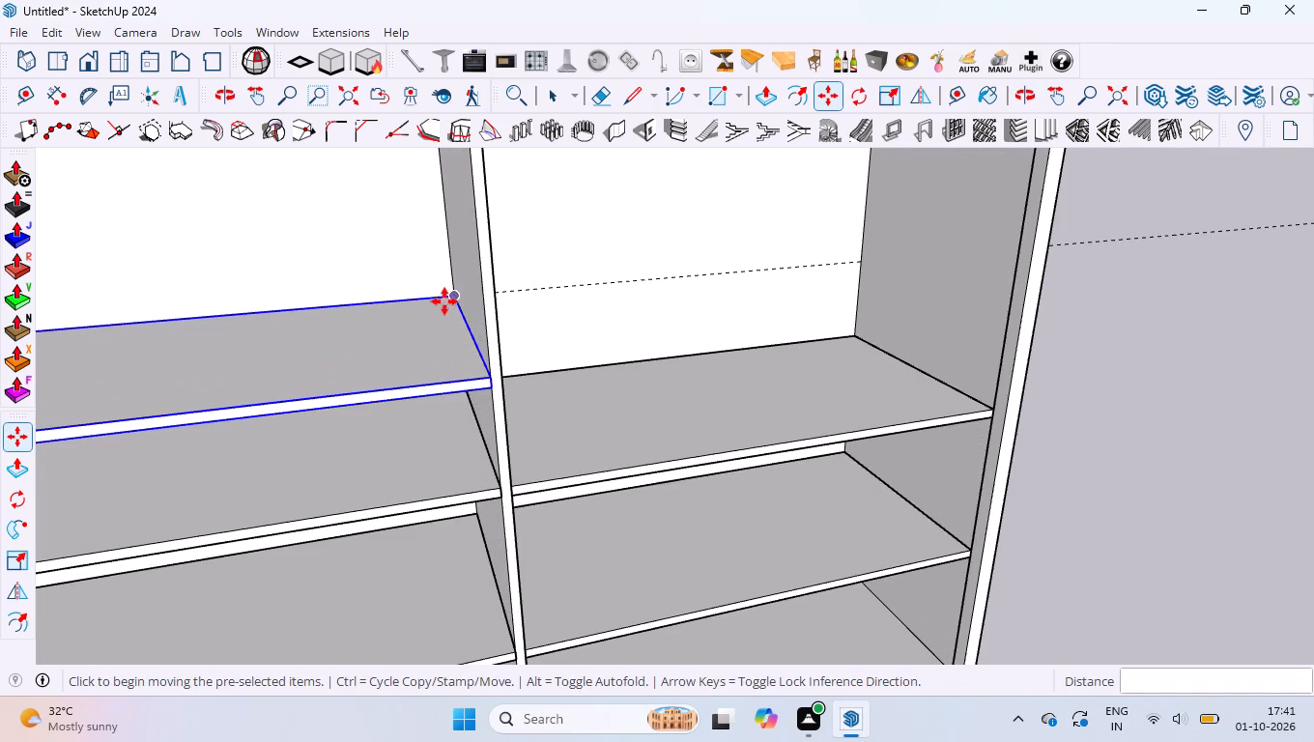
{"action": "left_click", "coordinate": [454, 295]}
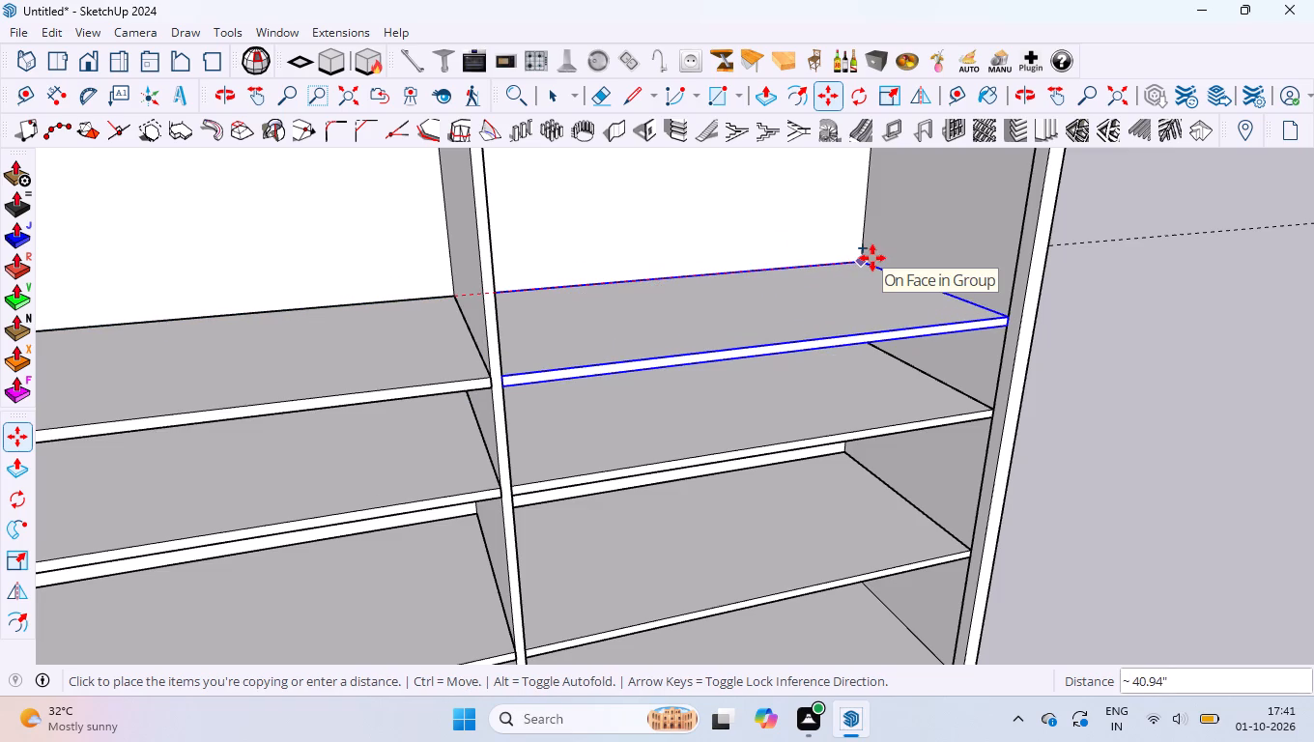
{"action": "left_click", "coordinate": [872, 257]}
{"action": "key", "text": "space"}
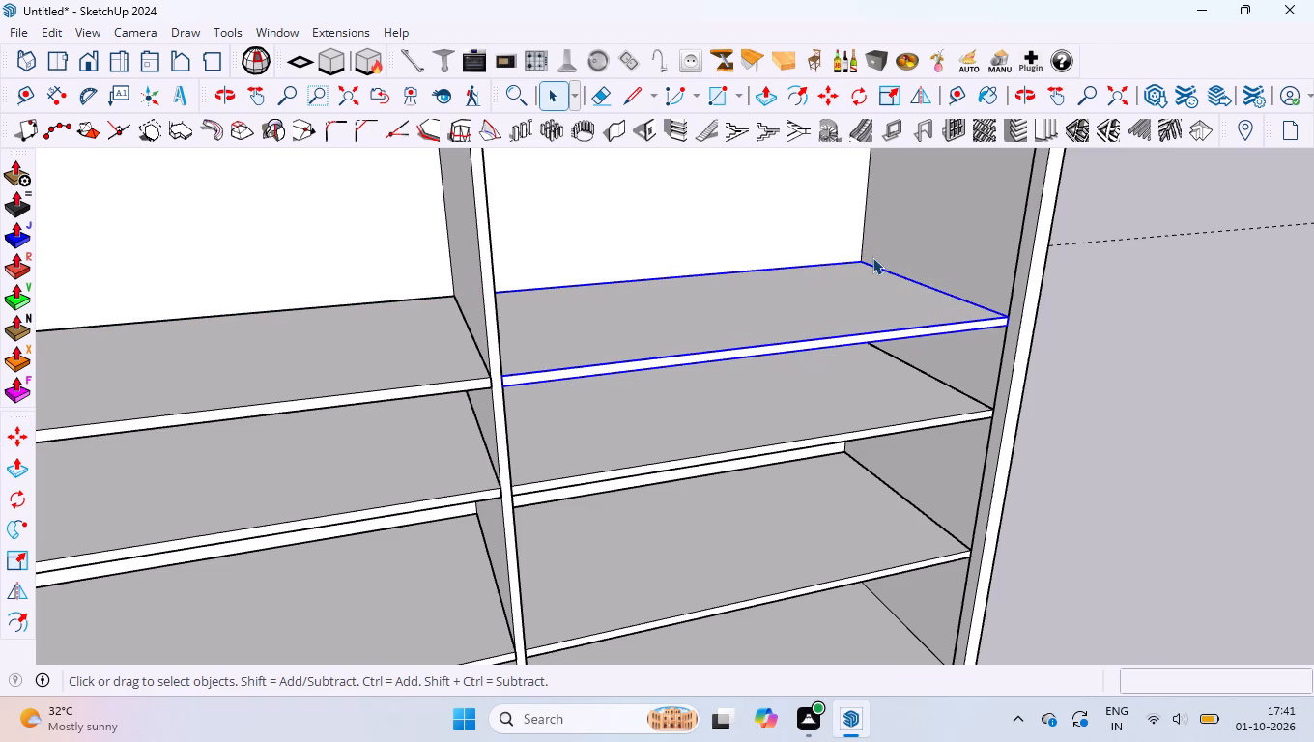
{"action": "scroll", "coordinate": [856, 262], "scroll_direction": "down", "scroll_amount": 8}
{"action": "left_click", "coordinate": [988, 324]}
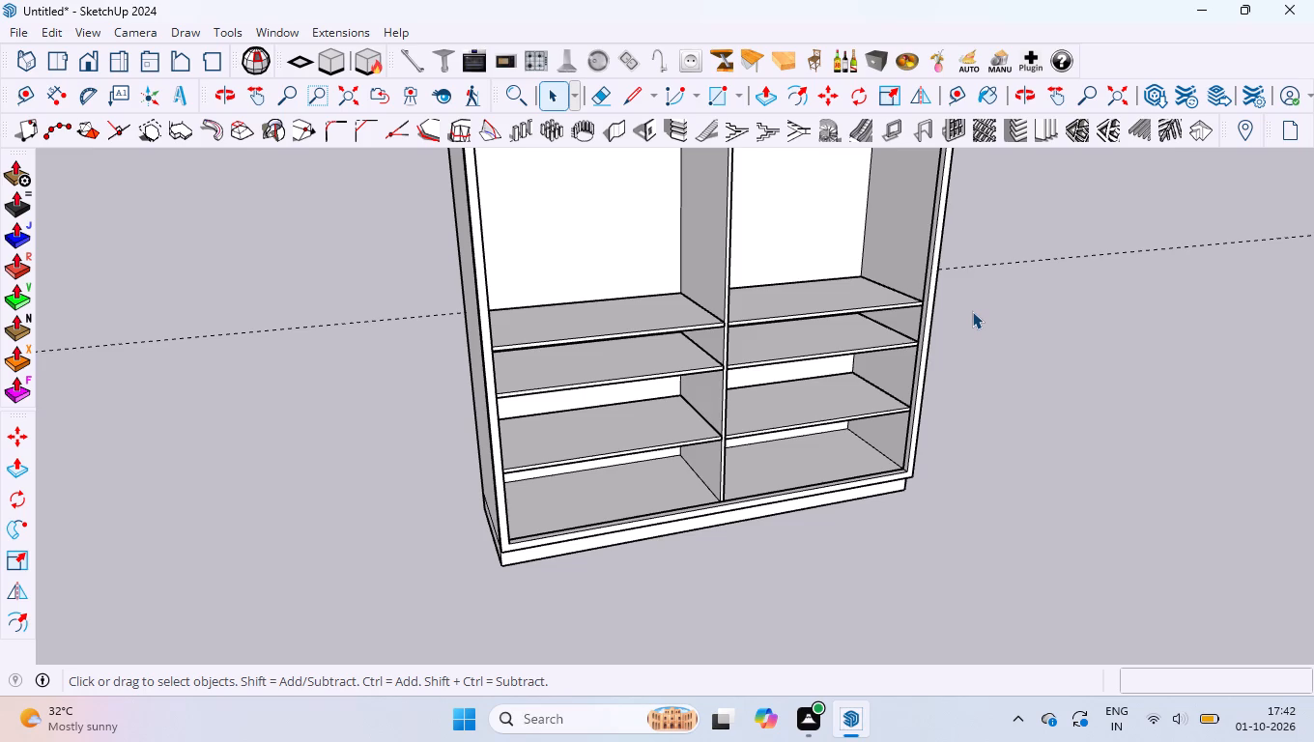
Start a new empty group for drawing on the front of the left compartment's new shelf opening.
{"action": "scroll", "coordinate": [971, 310], "scroll_direction": "up", "scroll_amount": 2}
{"action": "scroll", "coordinate": [634, 398], "scroll_direction": "up", "scroll_amount": 4}
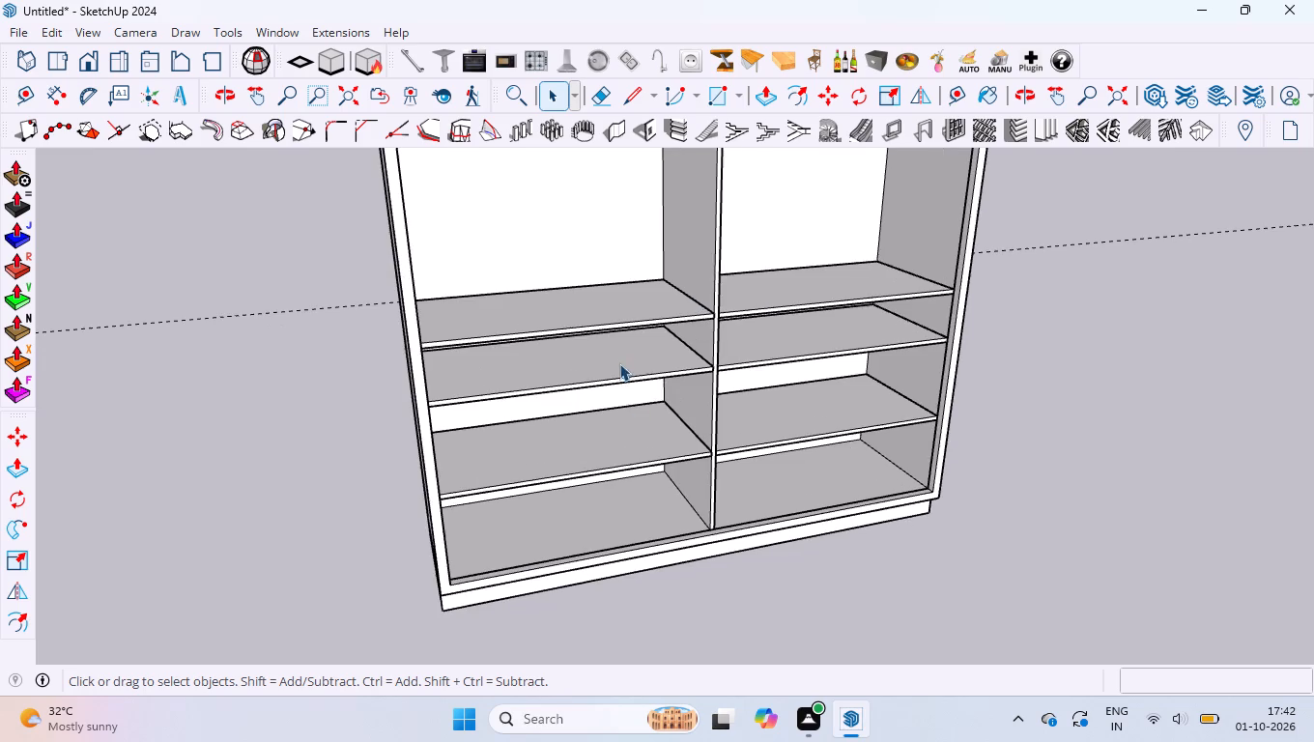
{"action": "middle_click_drag", "start_coordinate": [619, 361], "coordinate": [496, 192]}
{"action": "scroll", "coordinate": [433, 305], "scroll_direction": "up", "scroll_amount": 5}
{"action": "scroll", "coordinate": [380, 239], "scroll_direction": "up", "scroll_amount": 4}
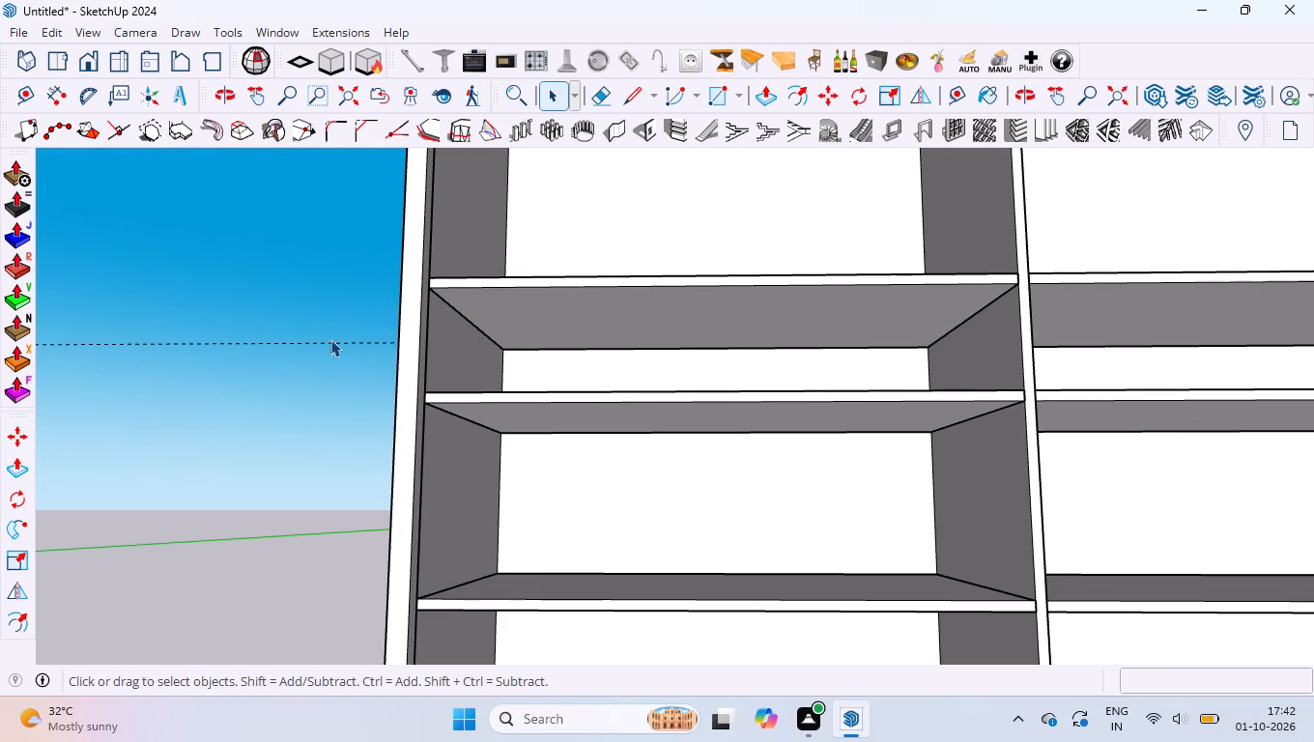
{"action": "right_click", "coordinate": [239, 257]}
{"action": "left_click", "coordinate": [282, 323]}
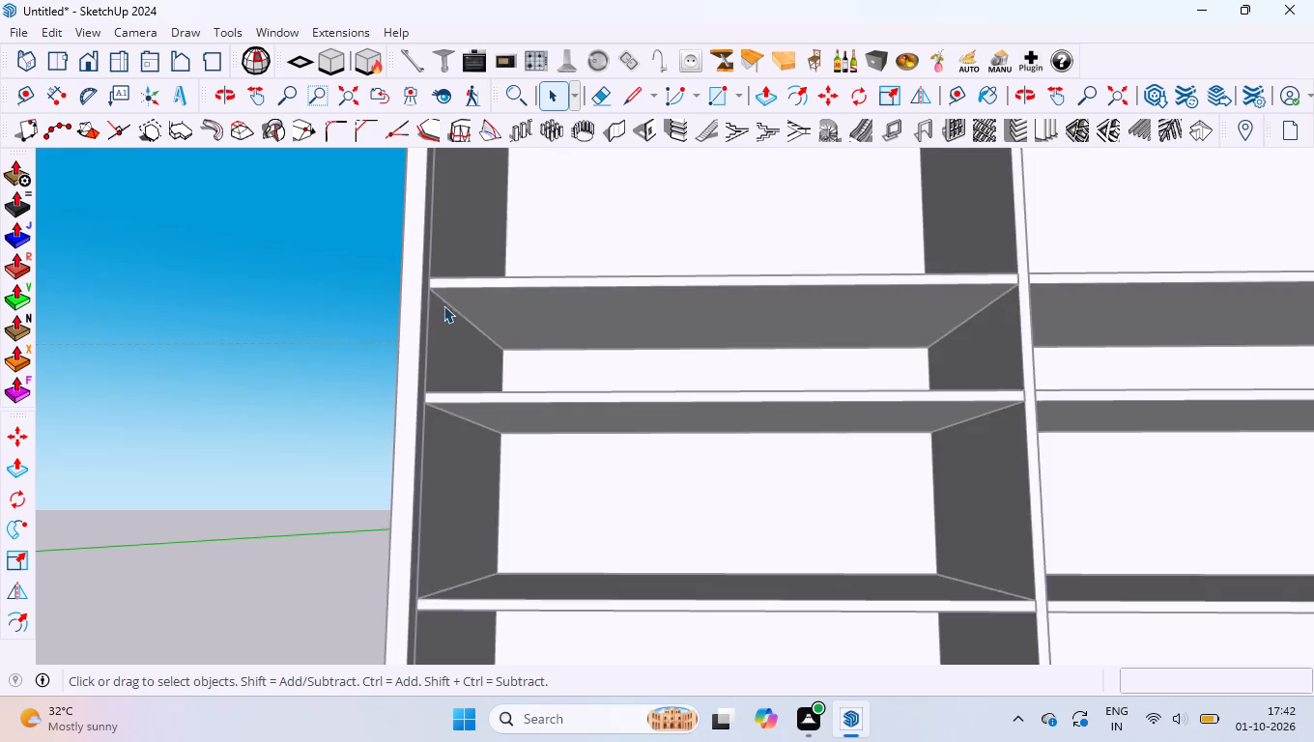
Draw a rectangle about 40.23" by 7.29" filling the front opening between the left compartment's top two shelves.
{"action": "scroll", "coordinate": [443, 305], "scroll_direction": "up", "scroll_amount": 8}
{"action": "key", "text": "r"}
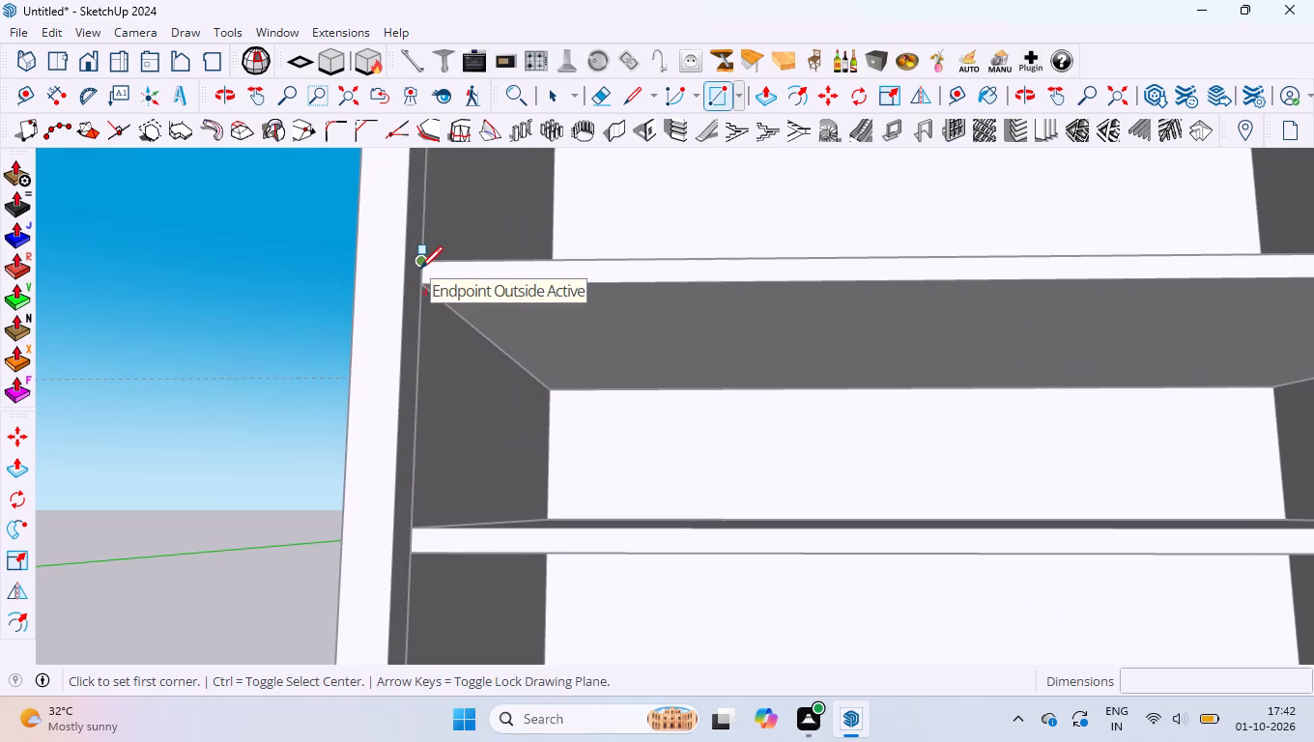
{"action": "left_click", "coordinate": [425, 287]}
{"action": "scroll", "coordinate": [427, 288], "scroll_direction": "down", "scroll_amount": 2}
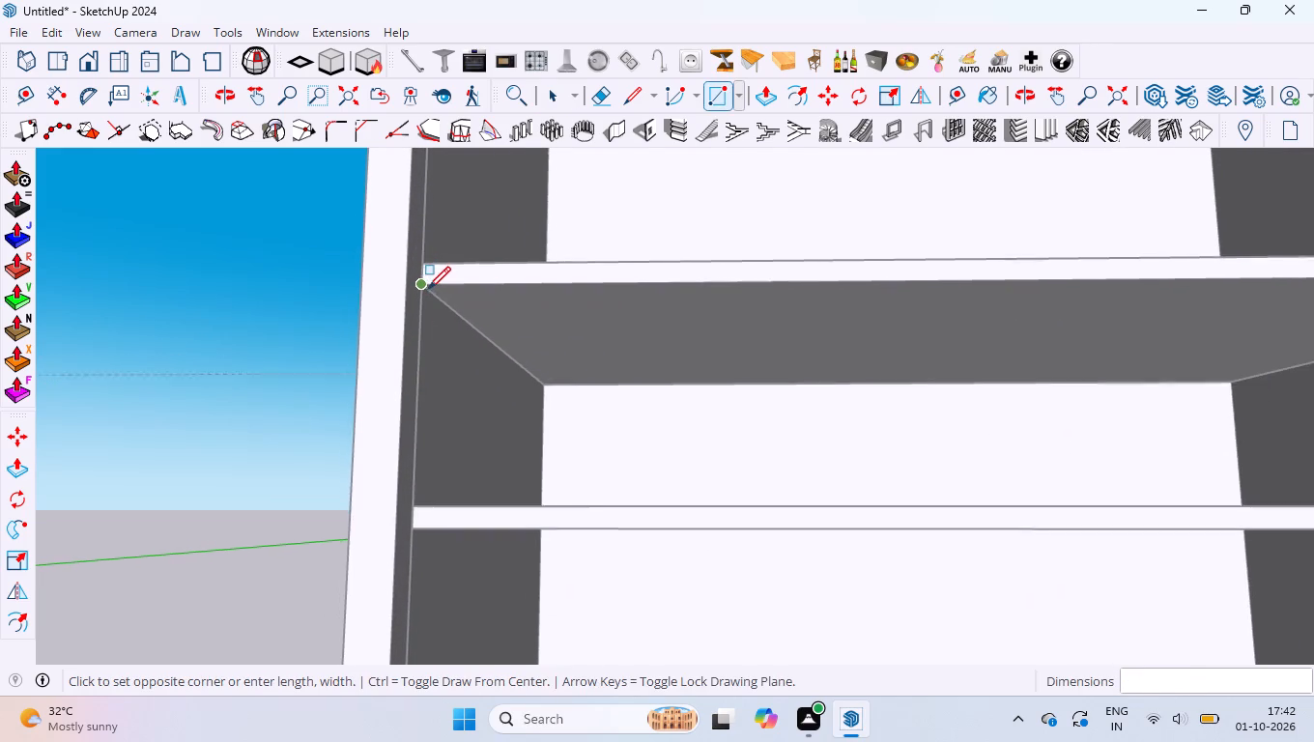
{"action": "scroll", "coordinate": [428, 289], "scroll_direction": "down", "scroll_amount": 5}
{"action": "scroll", "coordinate": [1130, 407], "scroll_direction": "up", "scroll_amount": 3}
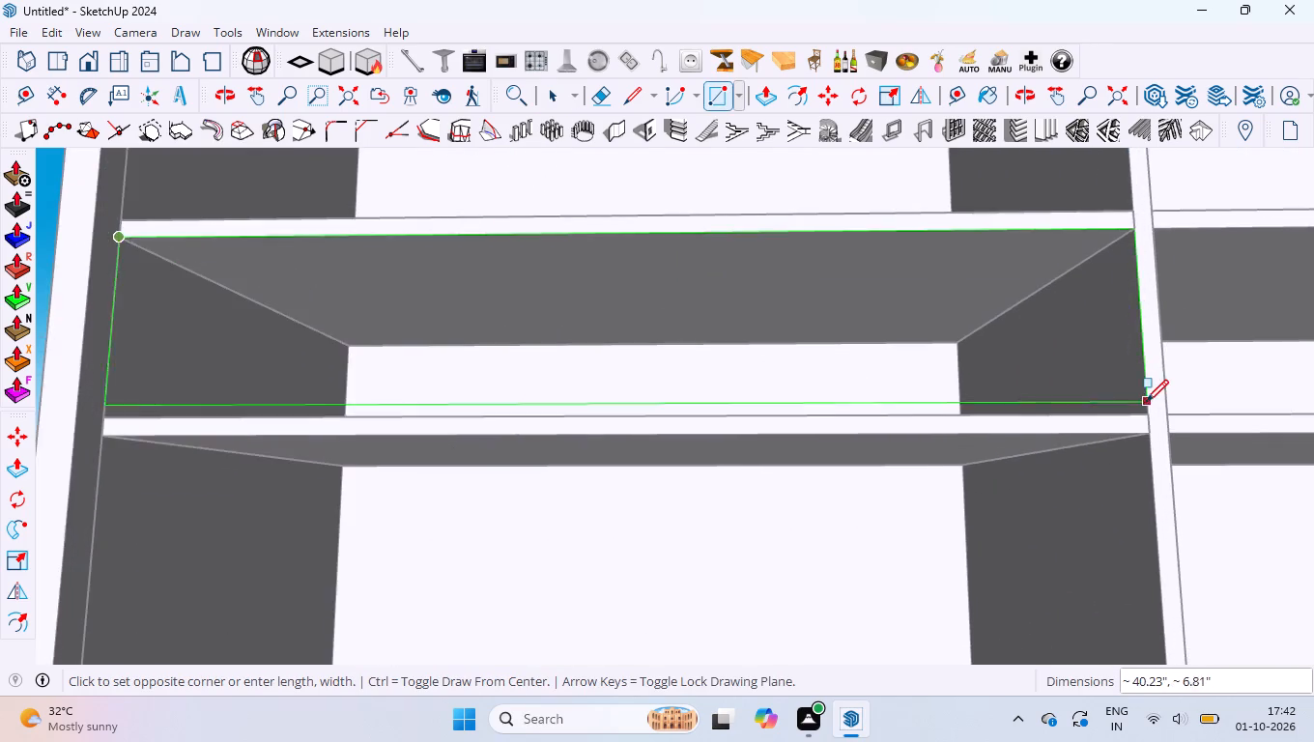
{"action": "scroll", "coordinate": [1146, 402], "scroll_direction": "up", "scroll_amount": 2}
{"action": "middle_click_drag", "start_coordinate": [1148, 401], "coordinate": [1145, 520]}
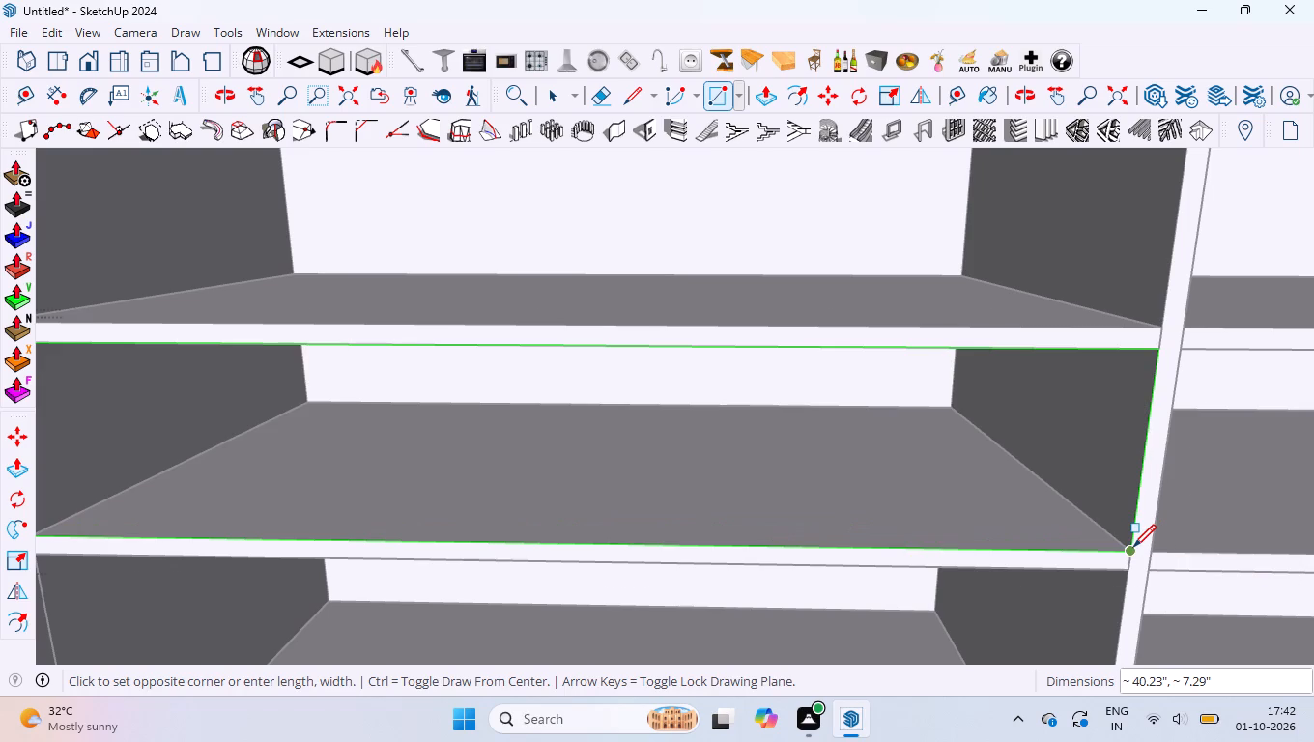
{"action": "left_click", "coordinate": [1133, 547]}
{"action": "key", "text": "space"}
Split the rectangle into two equal halves with a line from its bottom edge's midpoint to its top edge.
{"action": "left_click", "coordinate": [807, 479]}
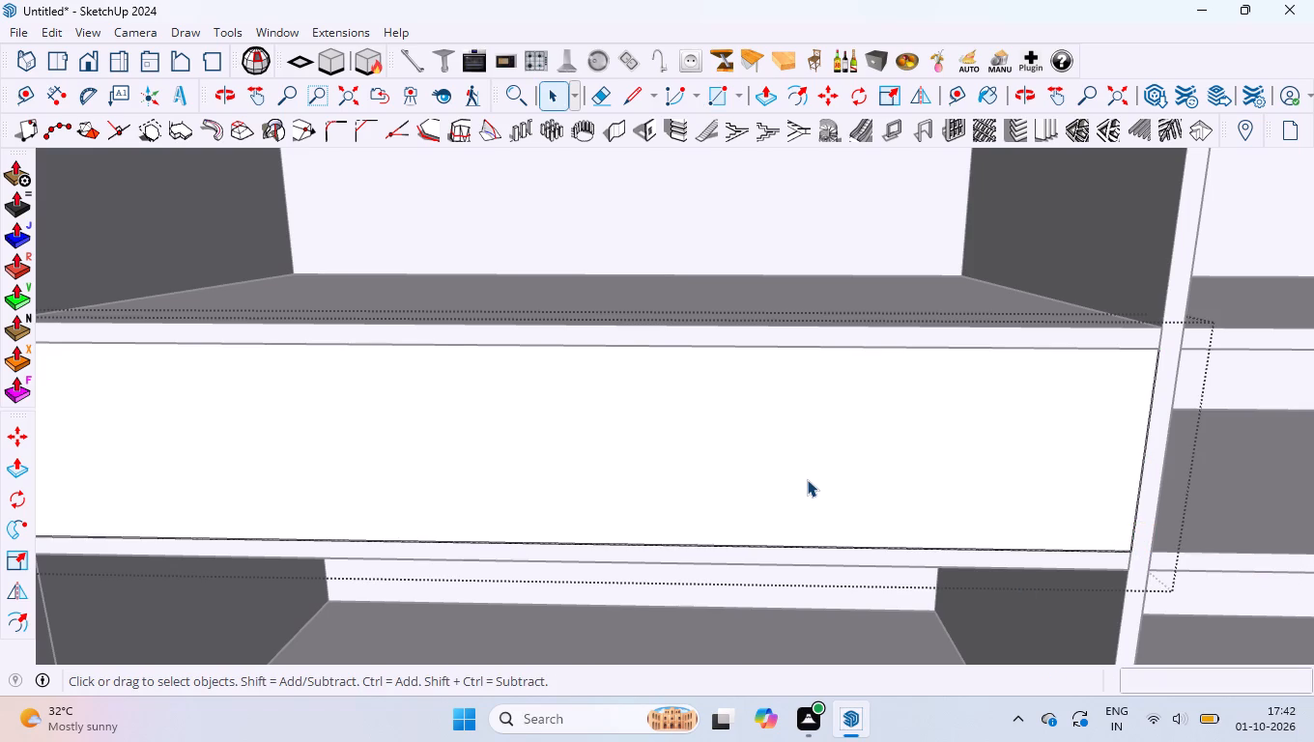
{"action": "key", "text": "l"}
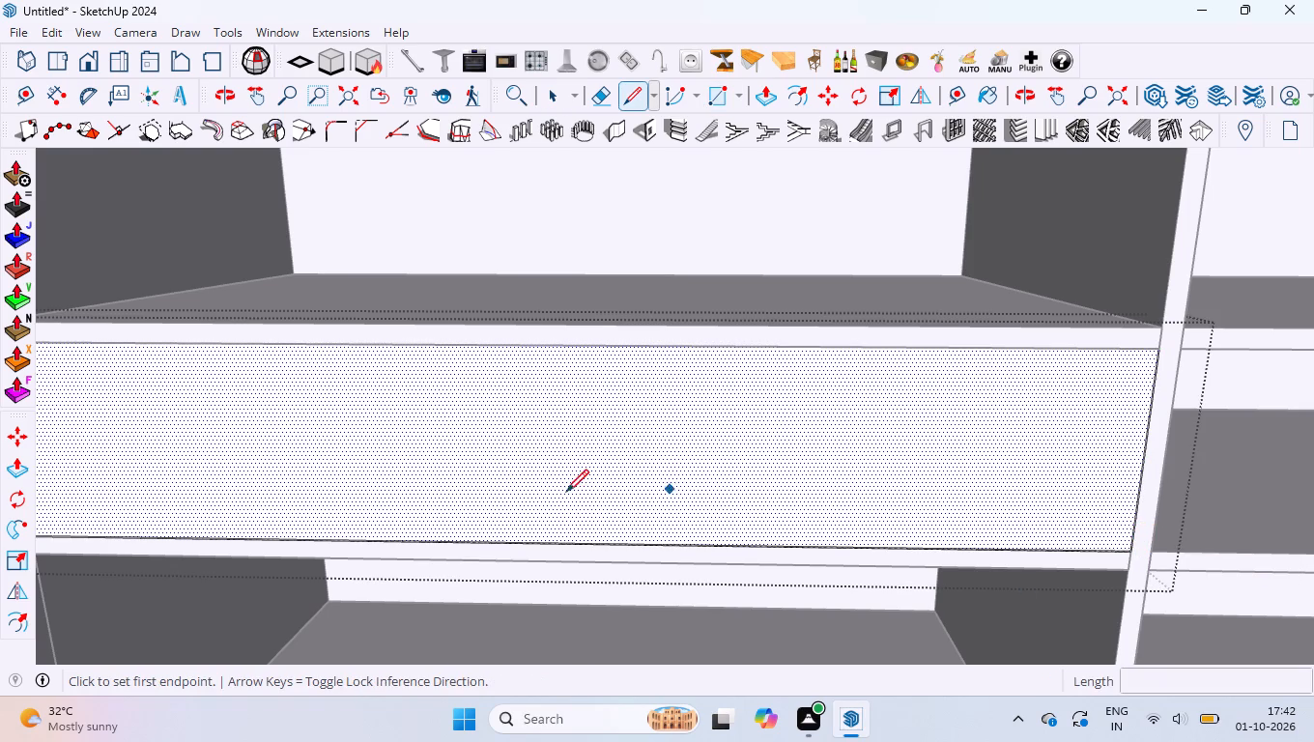
{"action": "left_click", "coordinate": [565, 544]}
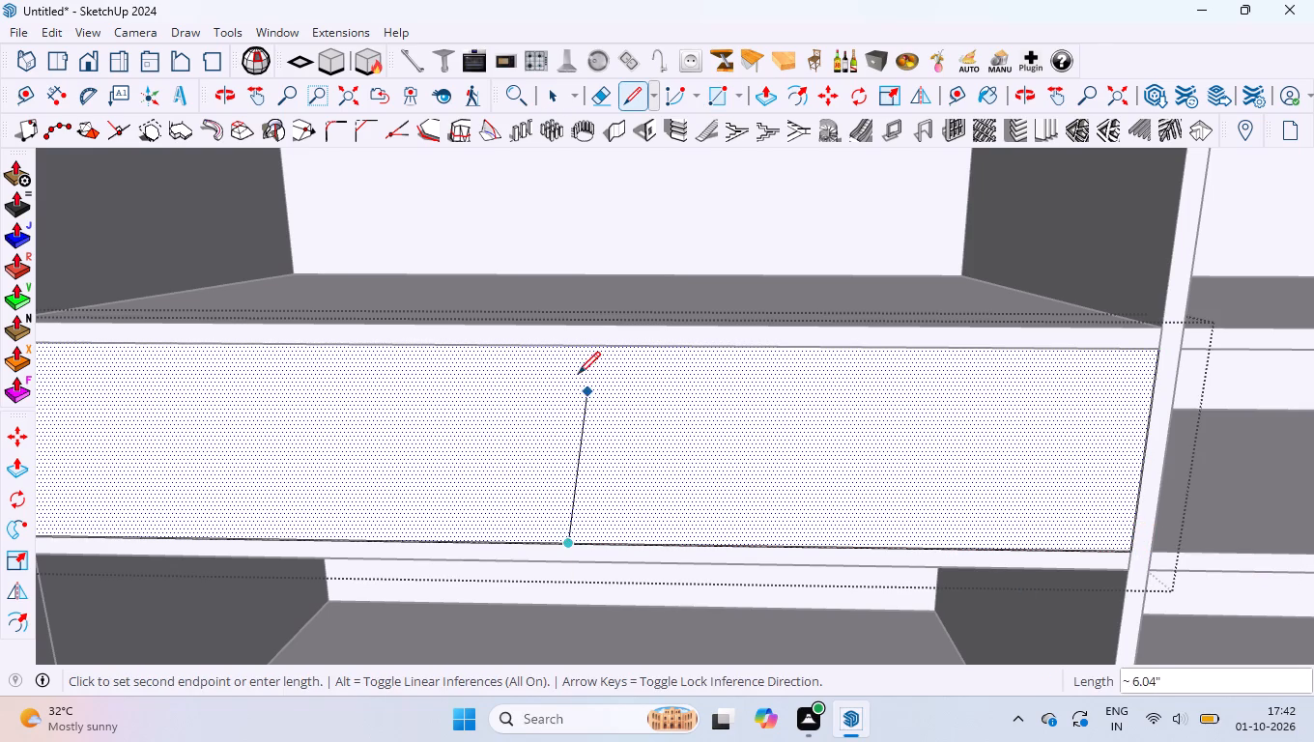
{"action": "left_click", "coordinate": [569, 350]}
{"action": "key", "text": "space"}
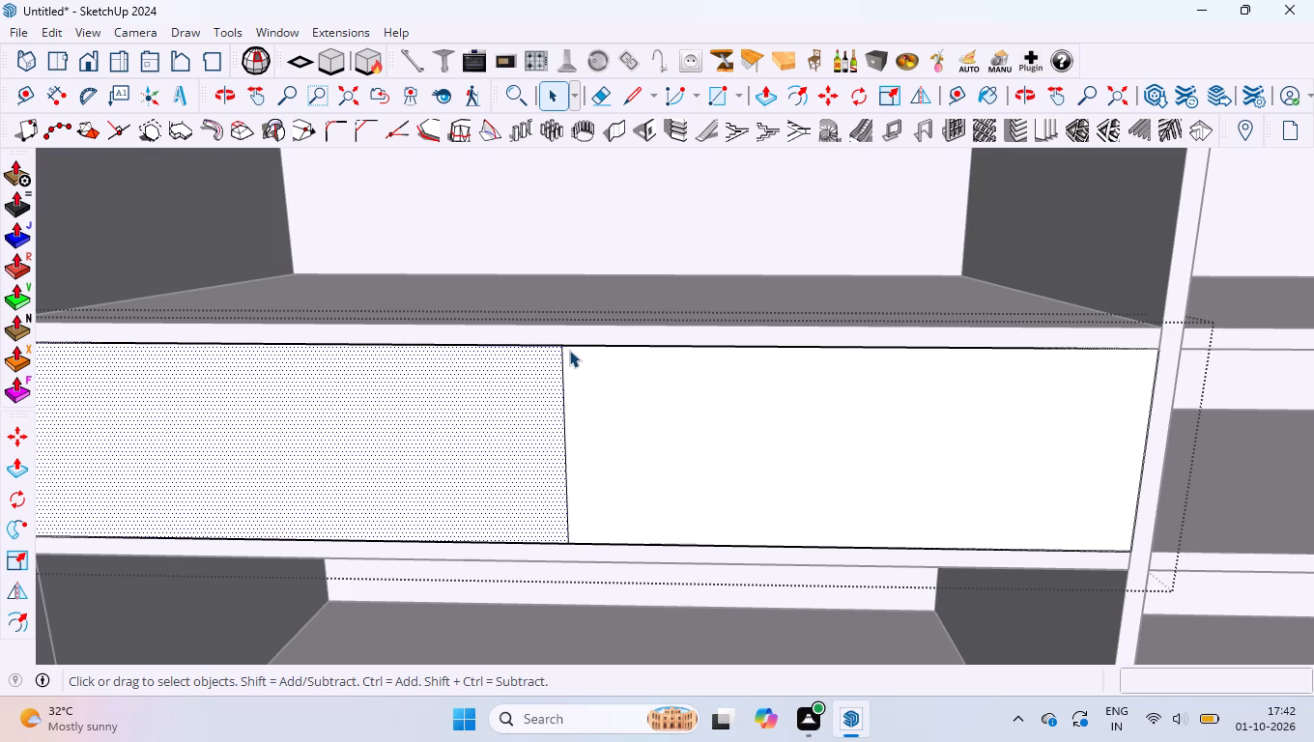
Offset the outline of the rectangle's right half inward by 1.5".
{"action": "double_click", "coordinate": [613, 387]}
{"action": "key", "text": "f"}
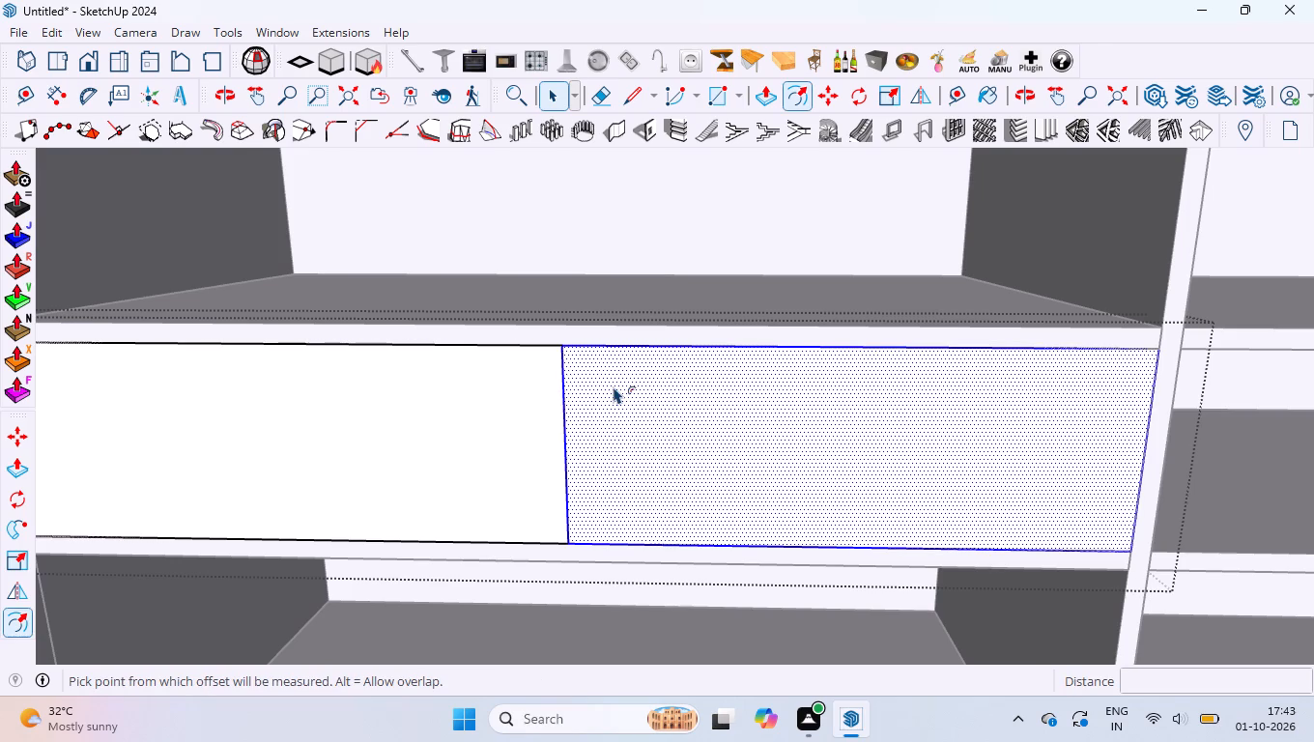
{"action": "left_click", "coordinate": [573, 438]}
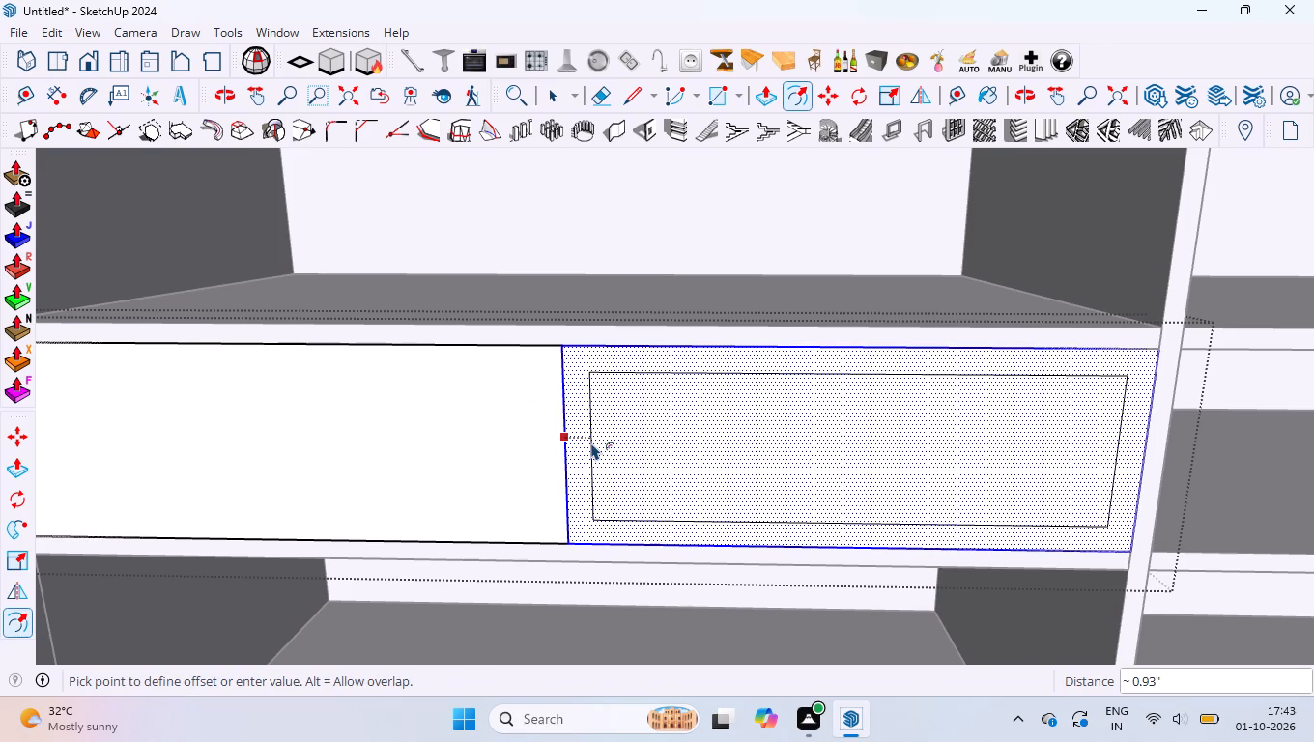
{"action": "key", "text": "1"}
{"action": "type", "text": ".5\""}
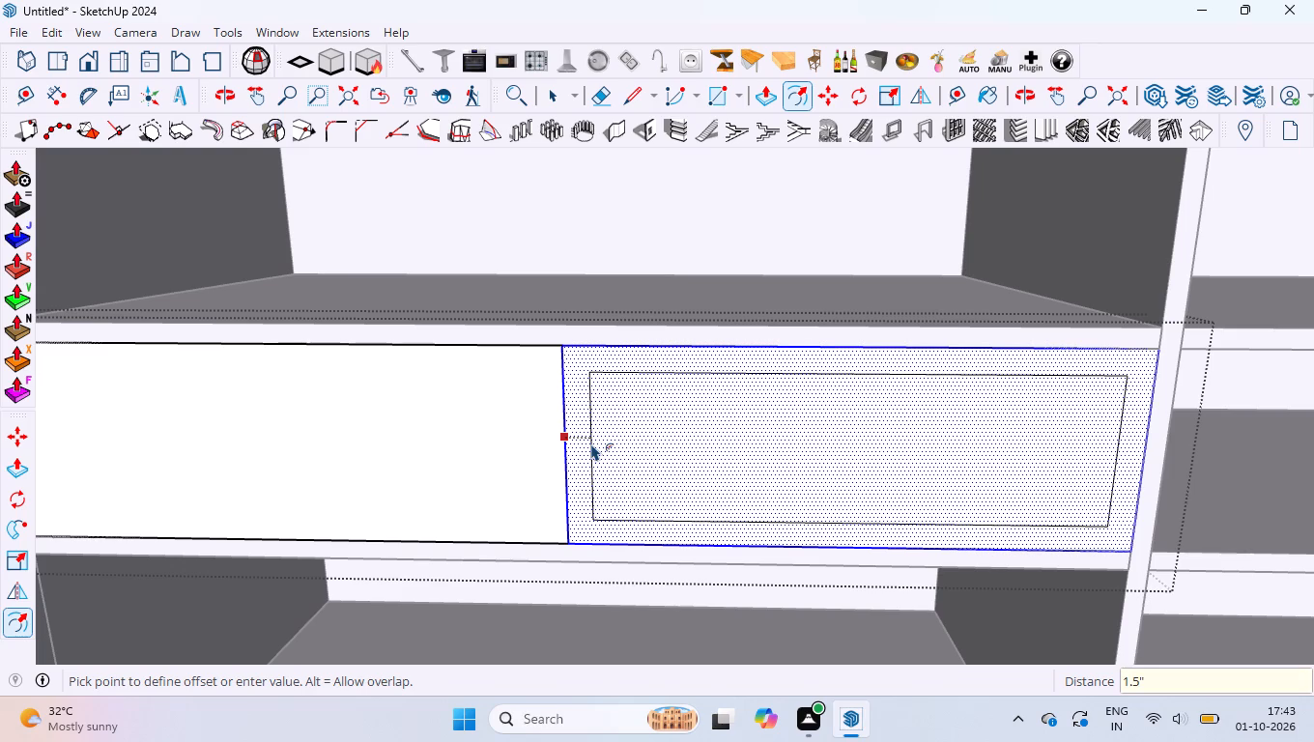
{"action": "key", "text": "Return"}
Undo the inward offset, the dividing line and the rectangle across the left compartment's opening.
{"action": "key", "text": "ctrl+z"}
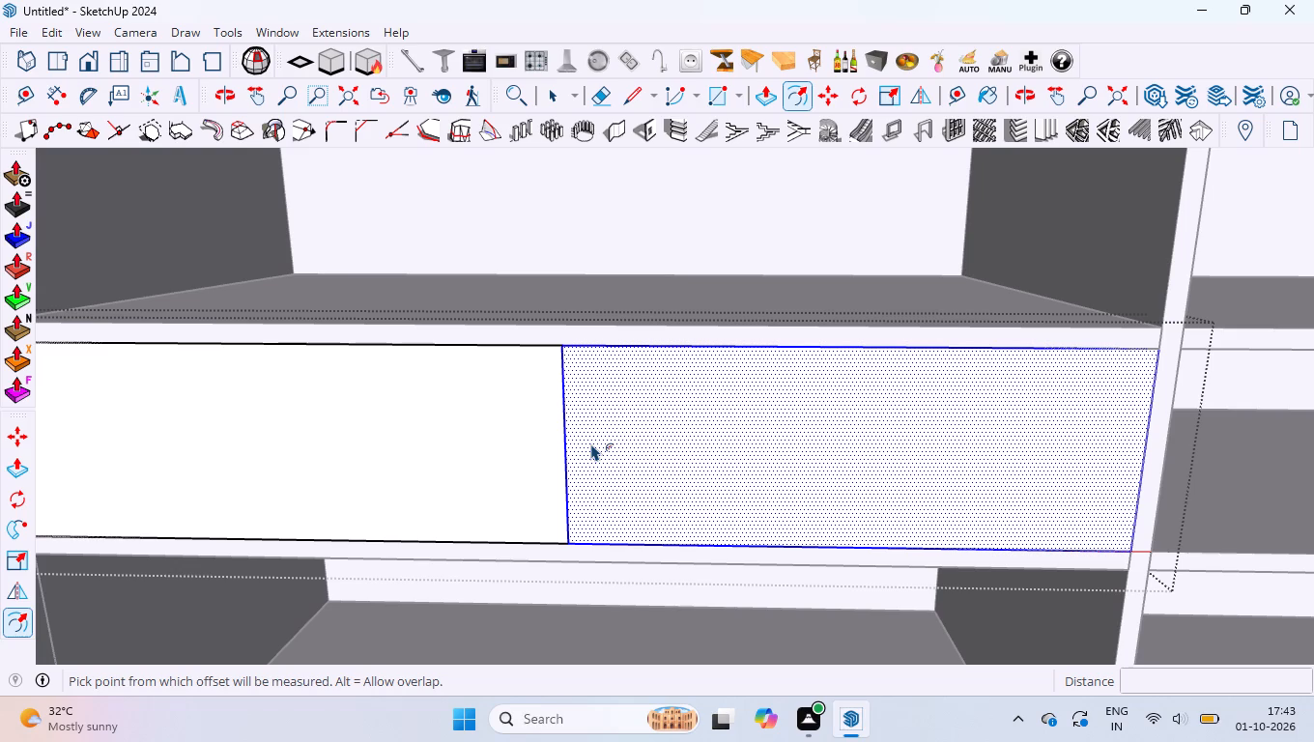
{"action": "key", "text": "ctrl+z"}
{"action": "key", "text": "ctrl+z"}
{"action": "key", "text": "ctrl+z"}
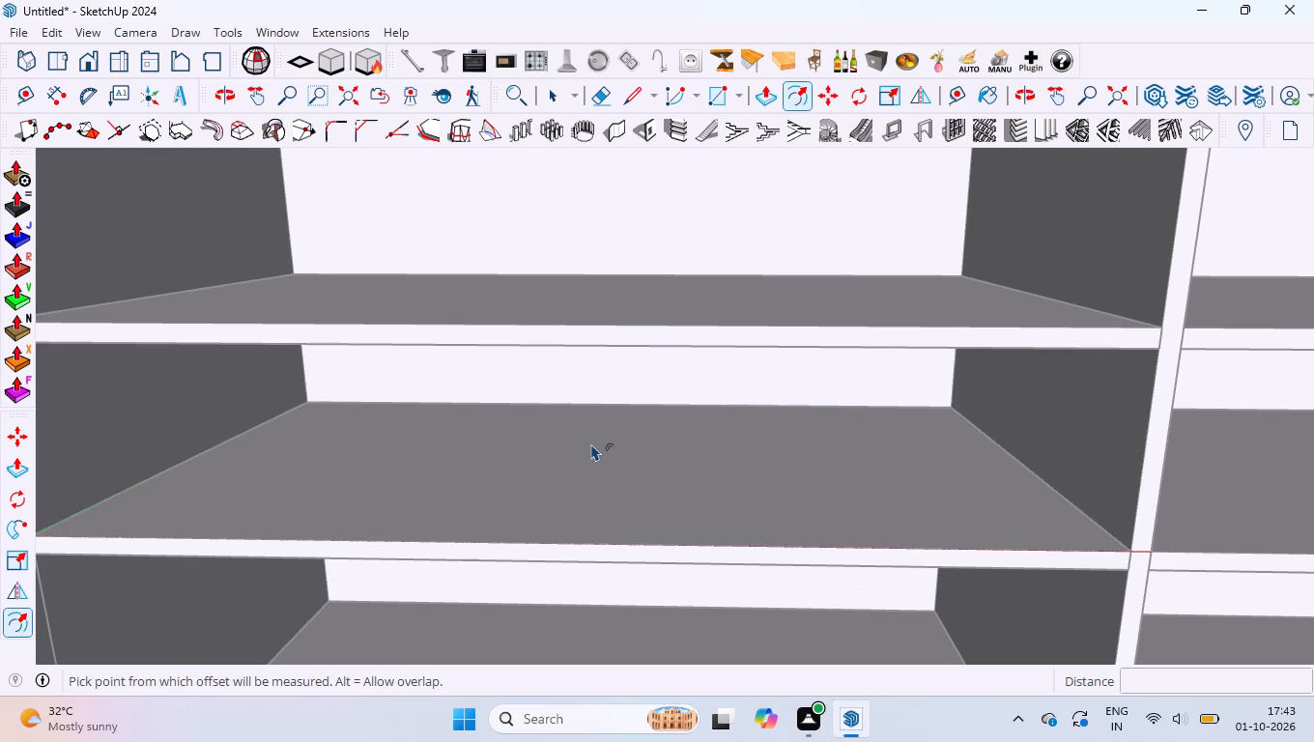
Place a vertical guide 16 mm behind the front edge of the left side panel, along the depth axis.
{"action": "scroll", "coordinate": [598, 427], "scroll_direction": "up", "scroll_amount": 3}
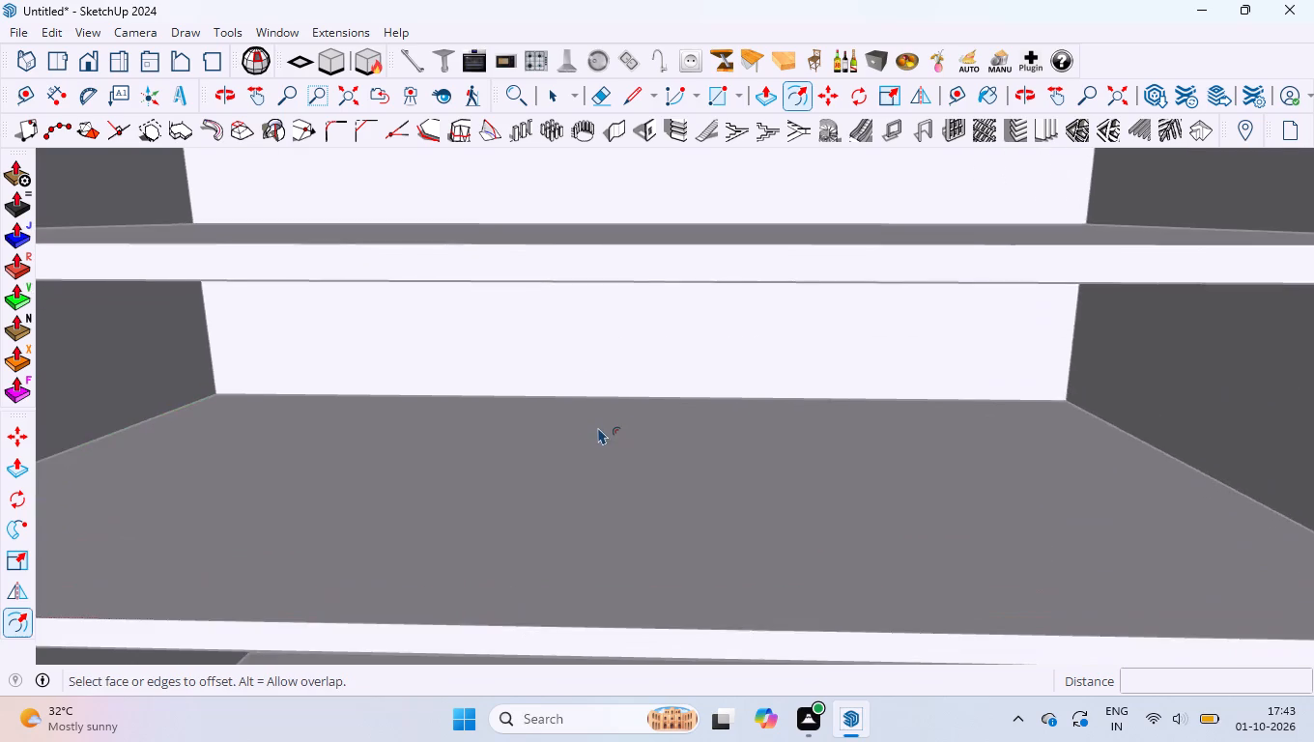
{"action": "middle_click_drag", "start_coordinate": [598, 427], "coordinate": [401, 404]}
{"action": "scroll", "coordinate": [401, 404], "scroll_direction": "down", "scroll_amount": 5}
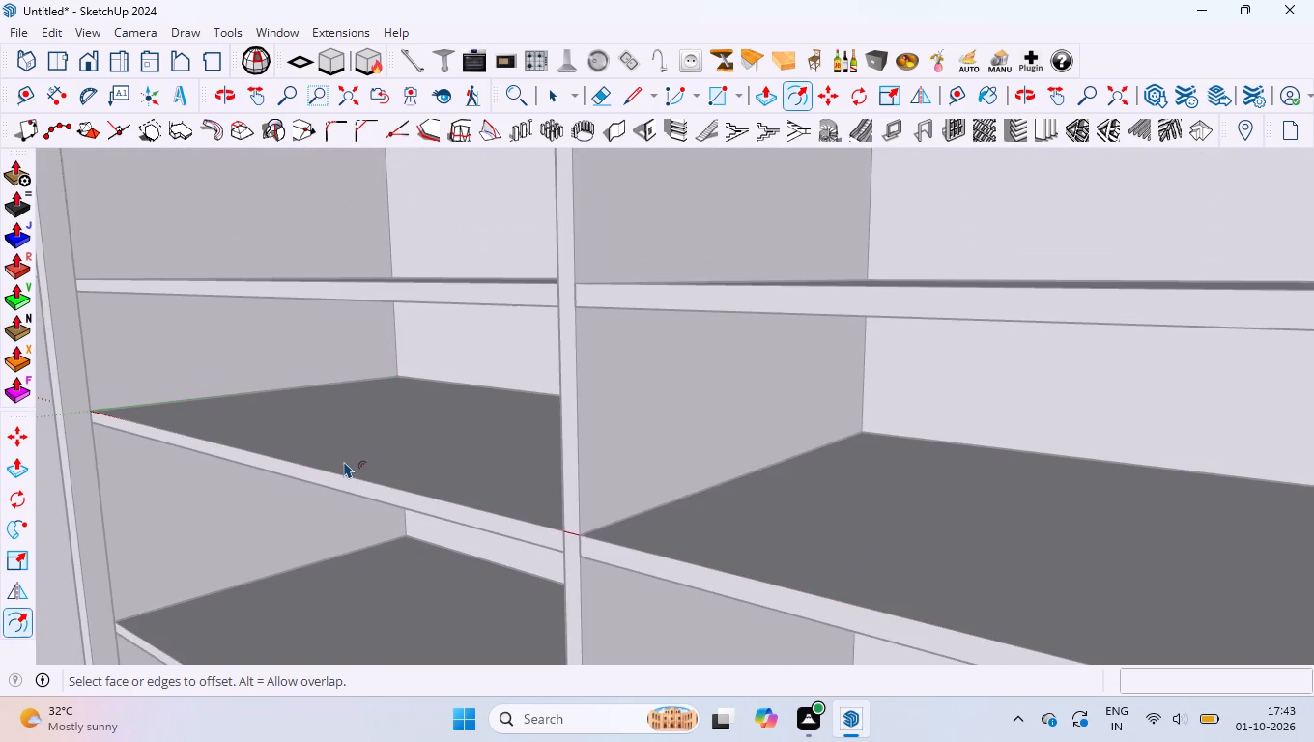
{"action": "scroll", "coordinate": [344, 461], "scroll_direction": "up", "scroll_amount": 1}
{"action": "key", "text": "t"}
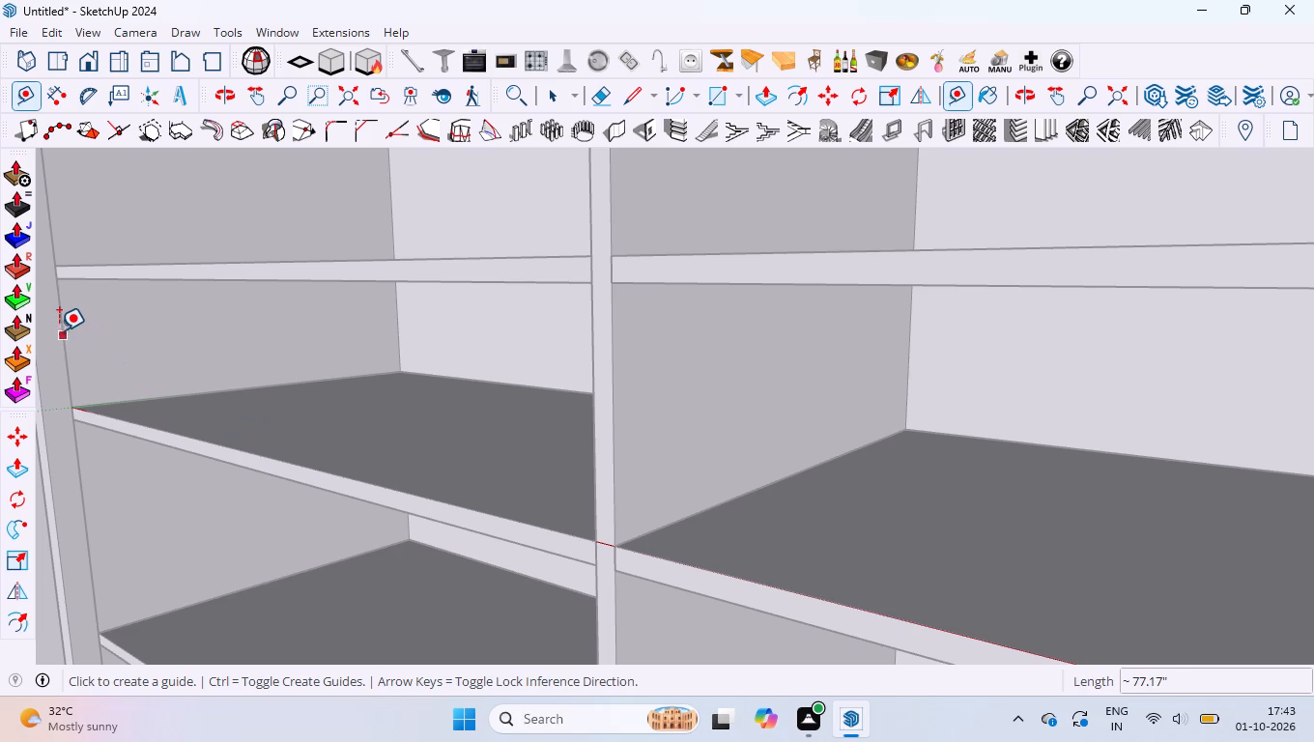
{"action": "left_click", "coordinate": [59, 328]}
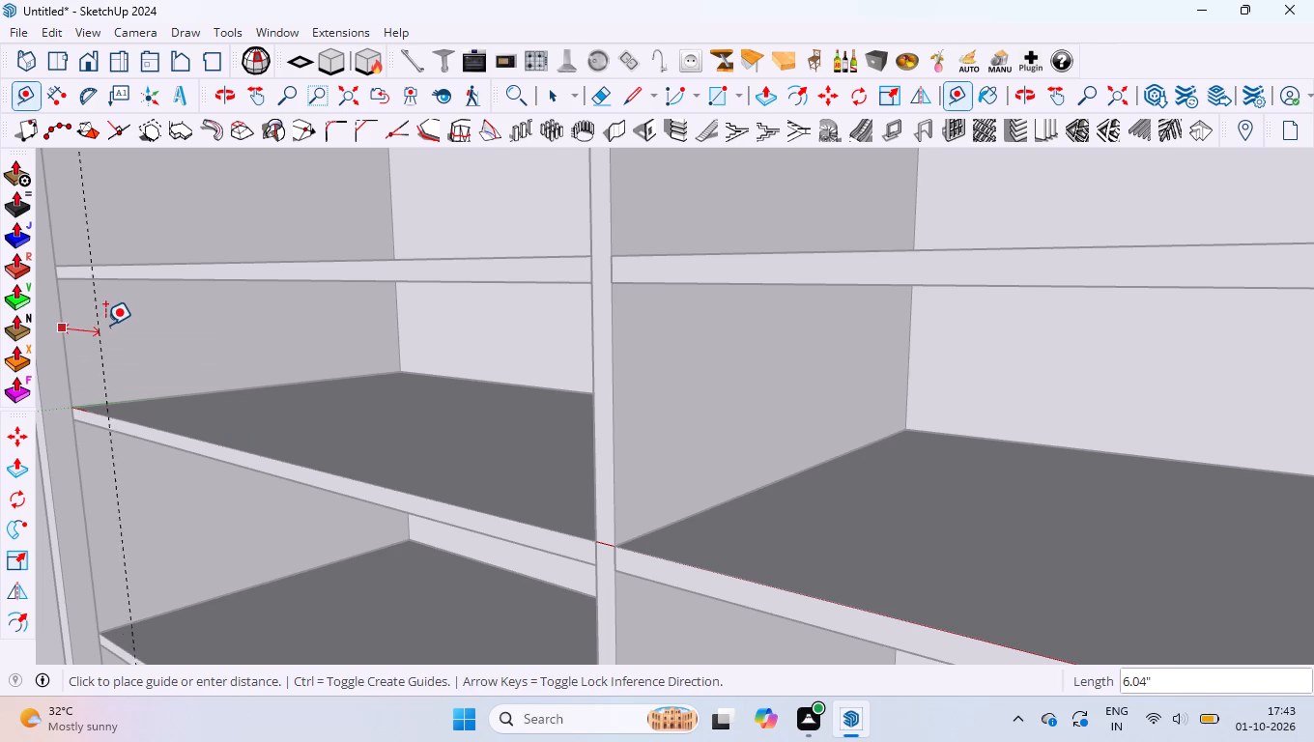
{"action": "key", "text": "Left"}
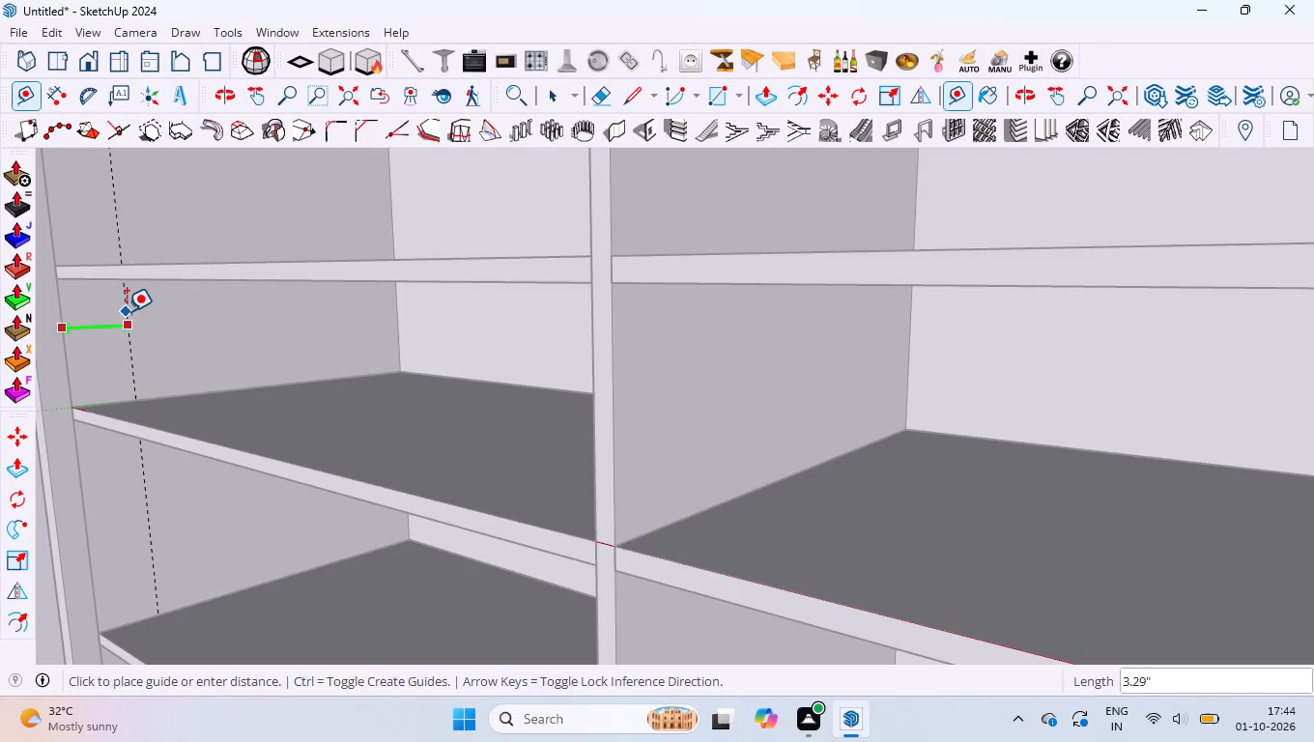
{"action": "type", "text": "16"}
{"action": "type", "text": "MM"}
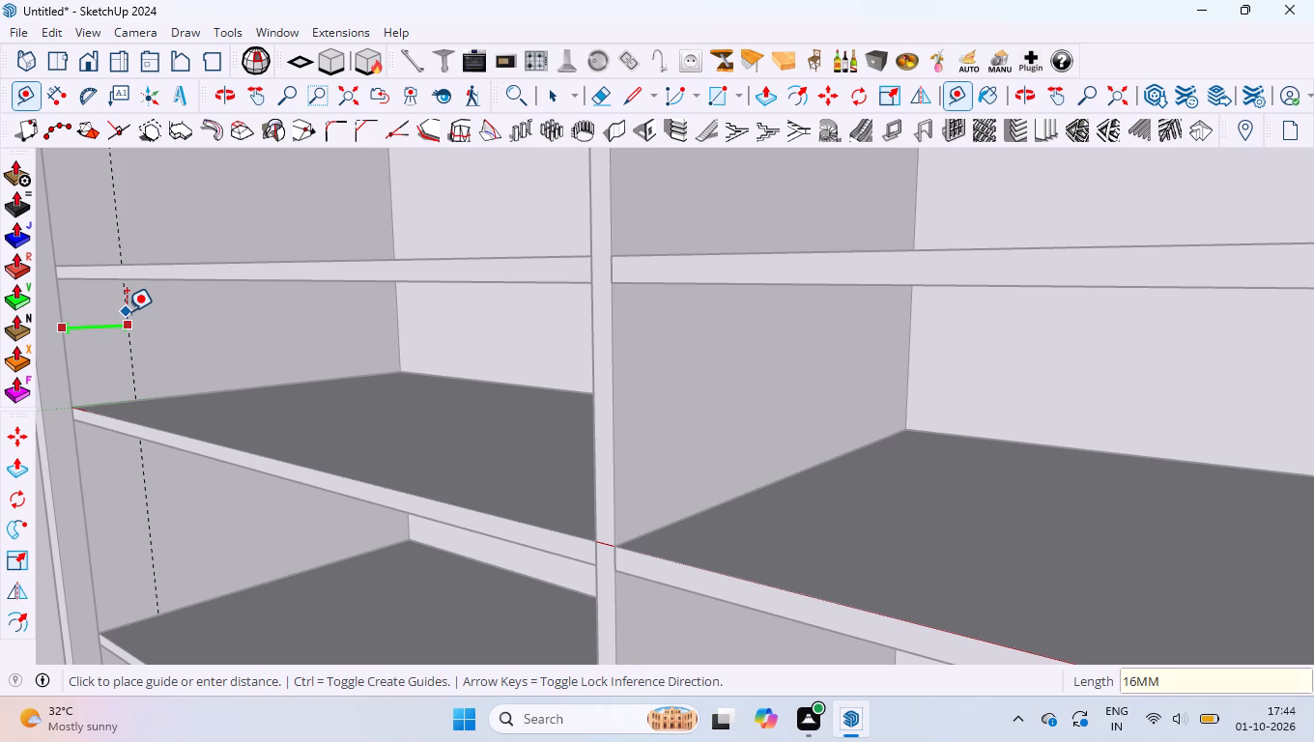
{"action": "key", "text": "Return"}
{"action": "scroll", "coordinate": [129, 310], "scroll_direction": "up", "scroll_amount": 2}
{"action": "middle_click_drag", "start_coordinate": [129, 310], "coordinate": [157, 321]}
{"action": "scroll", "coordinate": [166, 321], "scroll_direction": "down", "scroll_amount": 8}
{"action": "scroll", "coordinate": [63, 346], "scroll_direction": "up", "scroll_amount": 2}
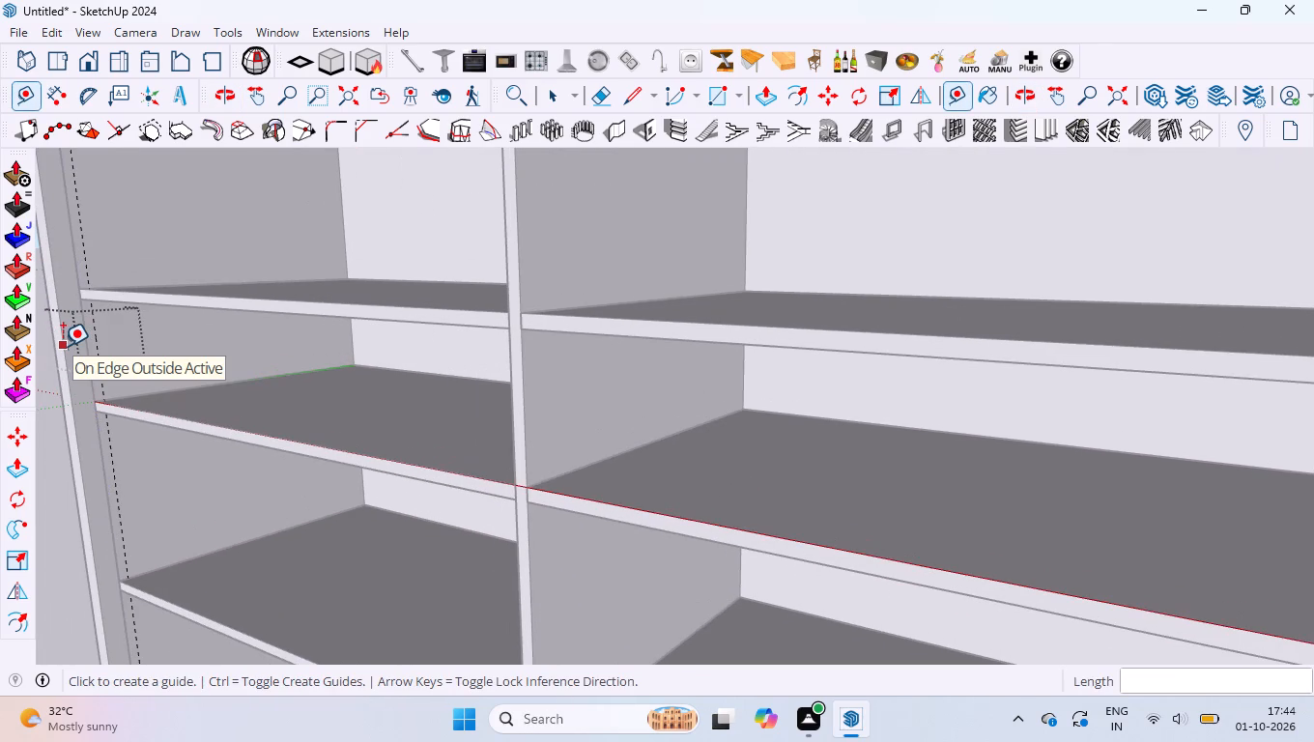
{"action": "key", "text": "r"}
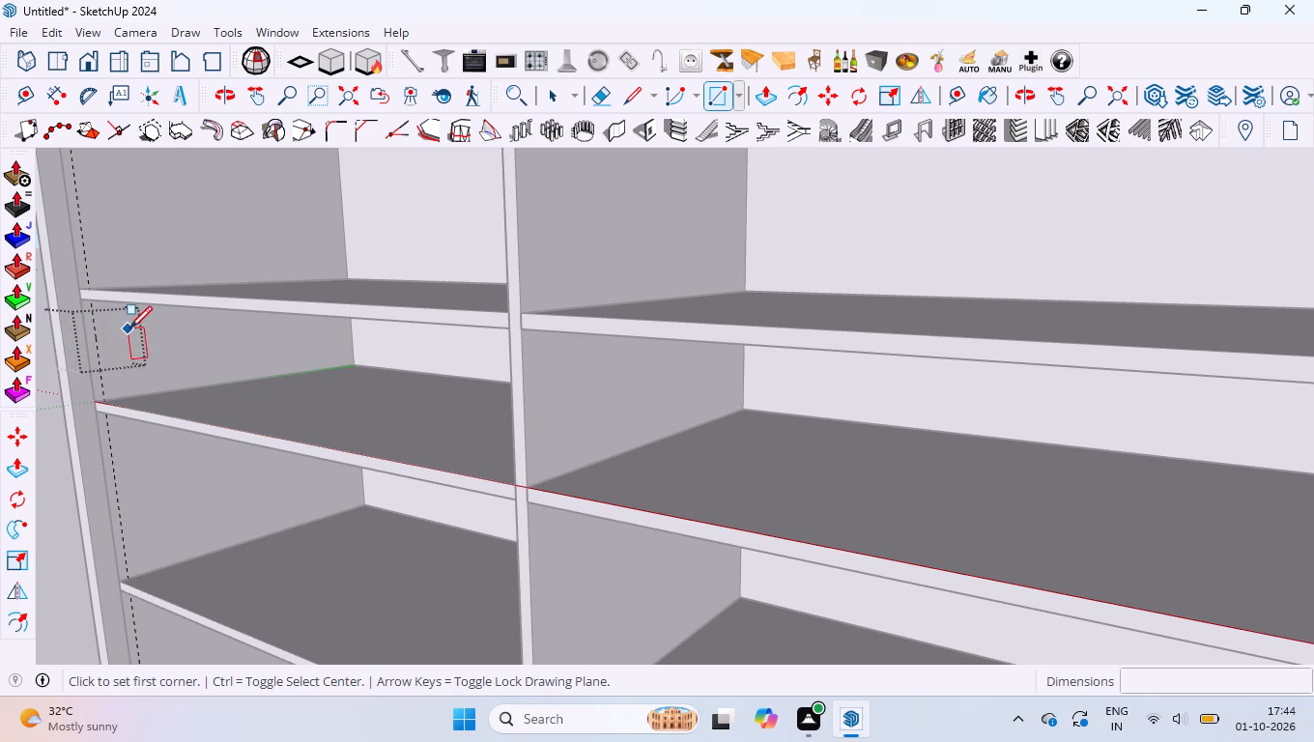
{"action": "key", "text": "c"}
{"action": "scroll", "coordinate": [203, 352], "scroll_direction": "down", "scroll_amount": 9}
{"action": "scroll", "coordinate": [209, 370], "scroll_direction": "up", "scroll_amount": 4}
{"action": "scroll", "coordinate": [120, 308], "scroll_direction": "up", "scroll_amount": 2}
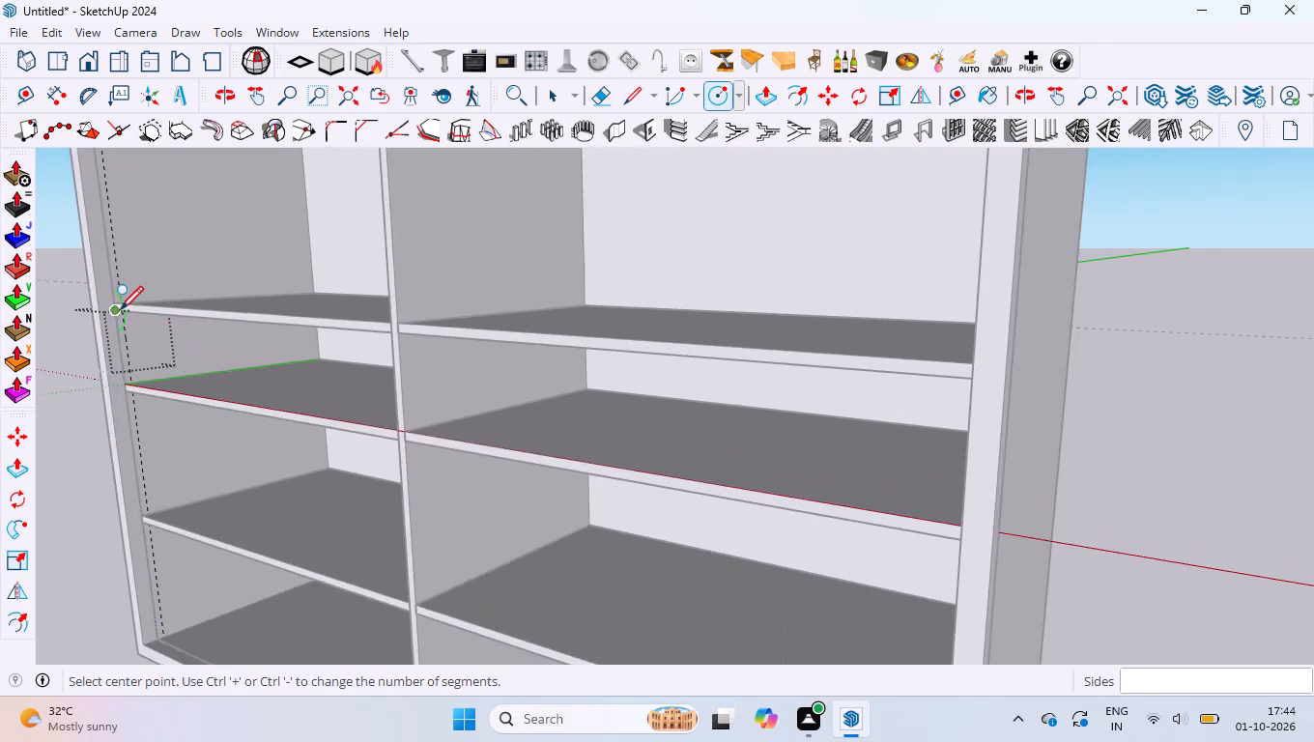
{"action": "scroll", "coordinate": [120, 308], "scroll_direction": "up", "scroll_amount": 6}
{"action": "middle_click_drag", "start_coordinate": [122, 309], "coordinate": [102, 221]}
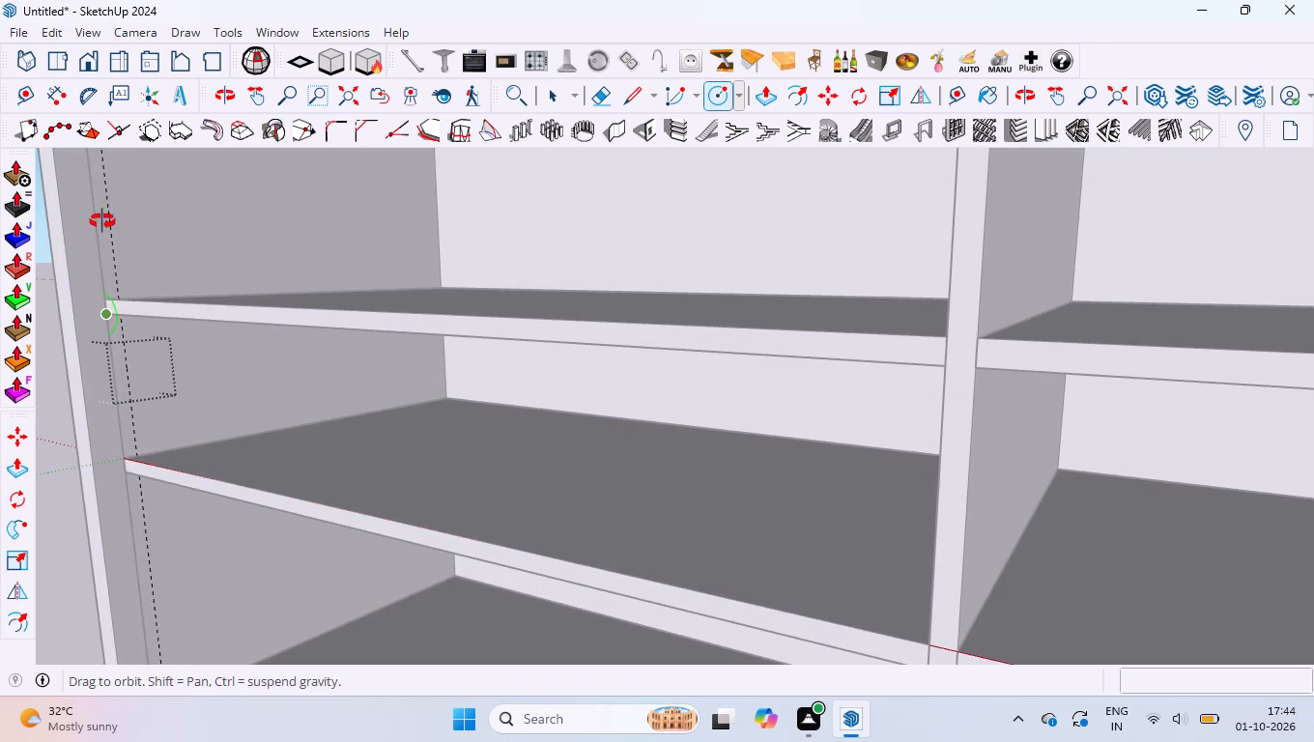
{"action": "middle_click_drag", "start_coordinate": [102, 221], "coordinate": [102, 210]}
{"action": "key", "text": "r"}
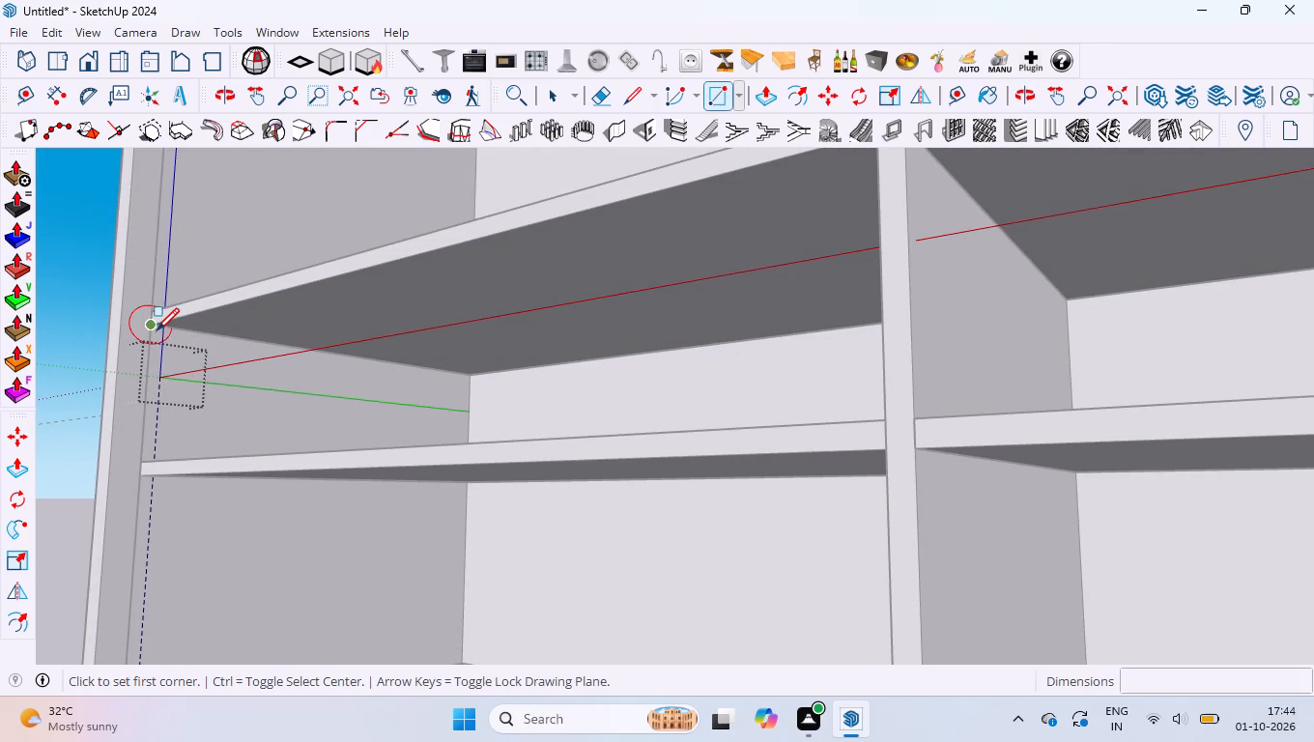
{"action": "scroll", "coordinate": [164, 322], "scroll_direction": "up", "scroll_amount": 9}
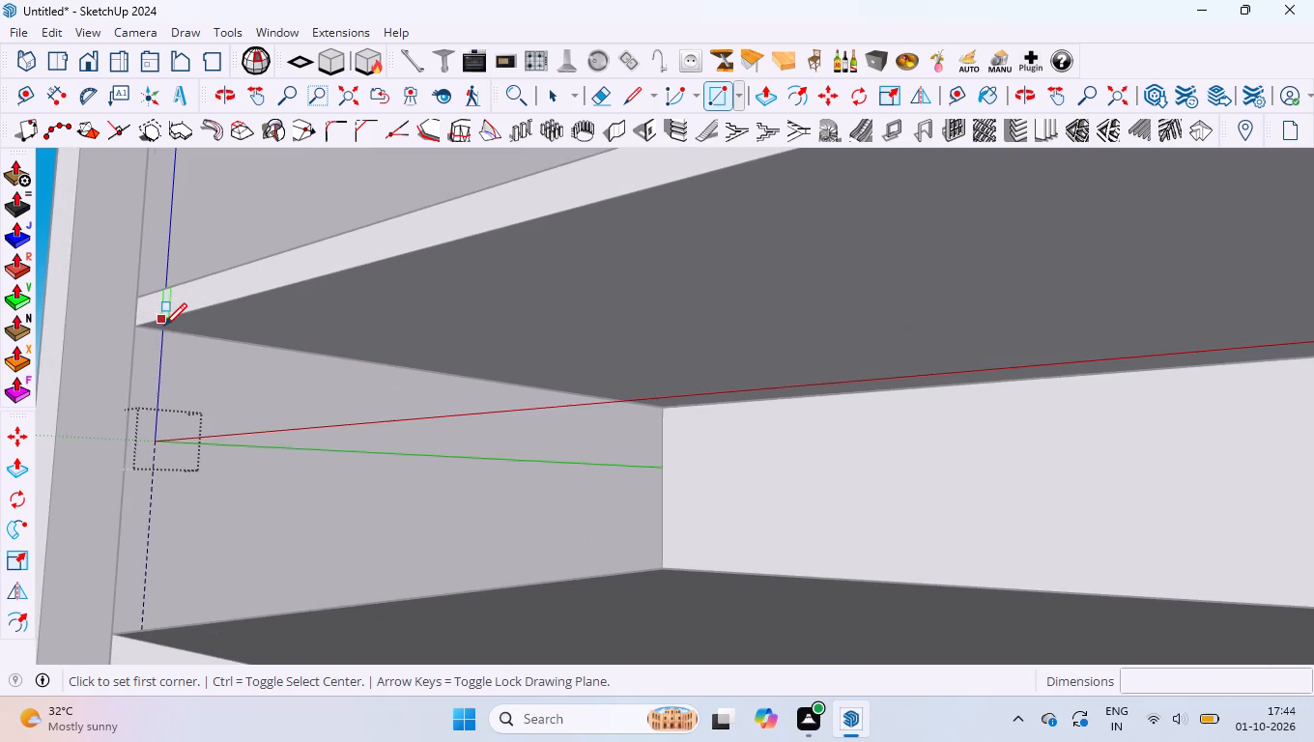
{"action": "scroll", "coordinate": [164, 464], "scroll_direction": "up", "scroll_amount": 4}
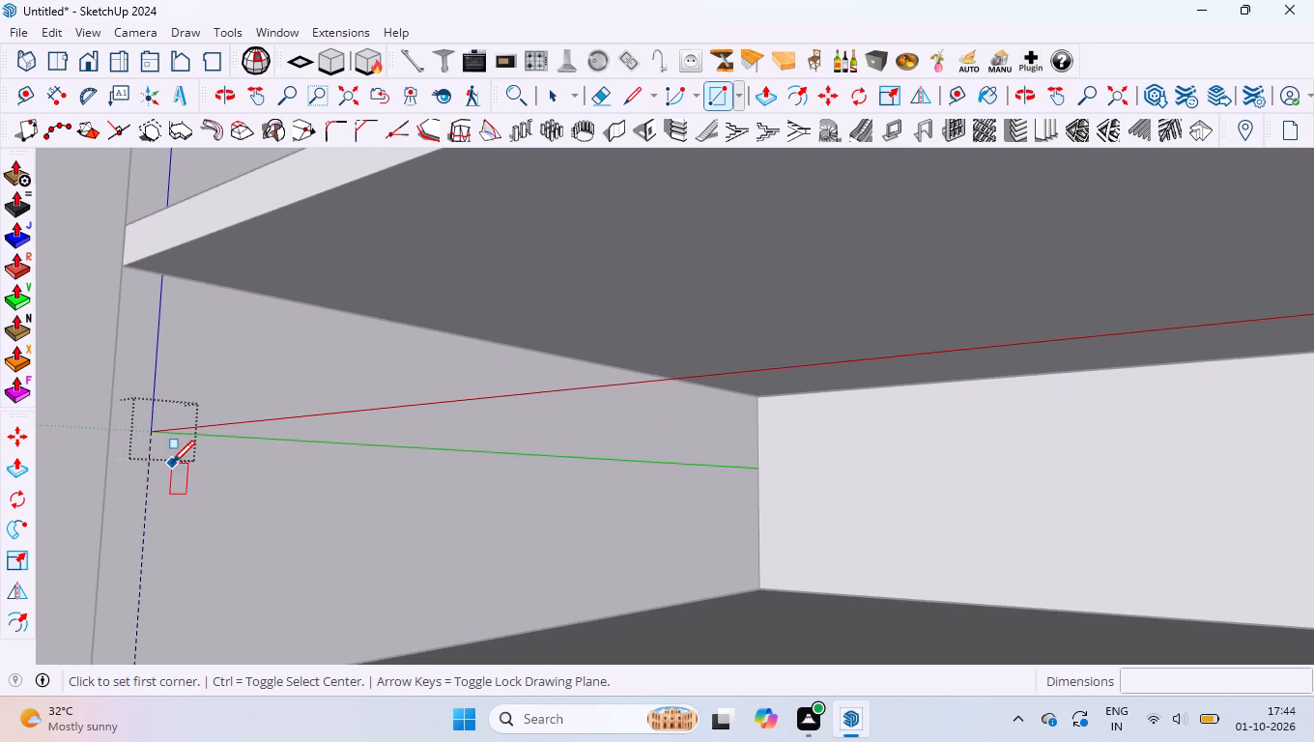
Leave the group being edited and return to the main model.
{"action": "key", "text": "space"}
{"action": "scroll", "coordinate": [189, 433], "scroll_direction": "down", "scroll_amount": 10}
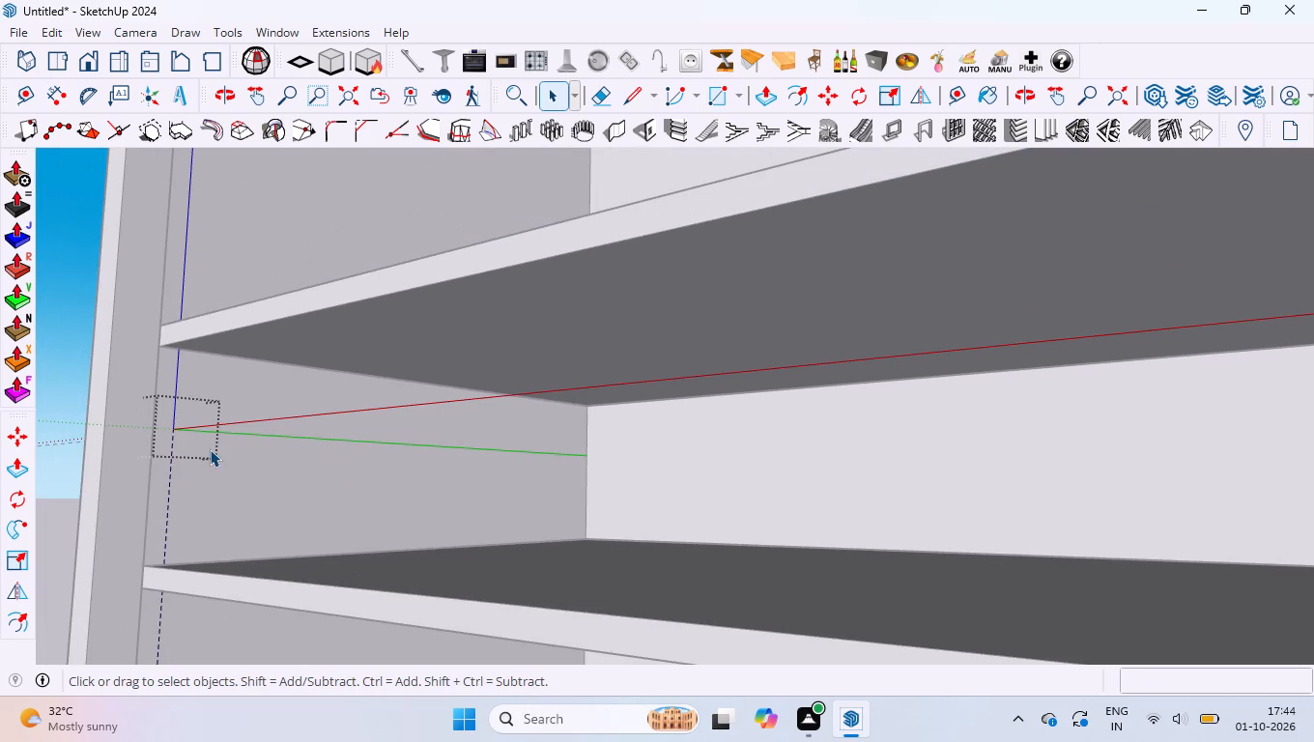
{"action": "scroll", "coordinate": [212, 448], "scroll_direction": "down", "scroll_amount": 11}
{"action": "left_click", "coordinate": [125, 348]}
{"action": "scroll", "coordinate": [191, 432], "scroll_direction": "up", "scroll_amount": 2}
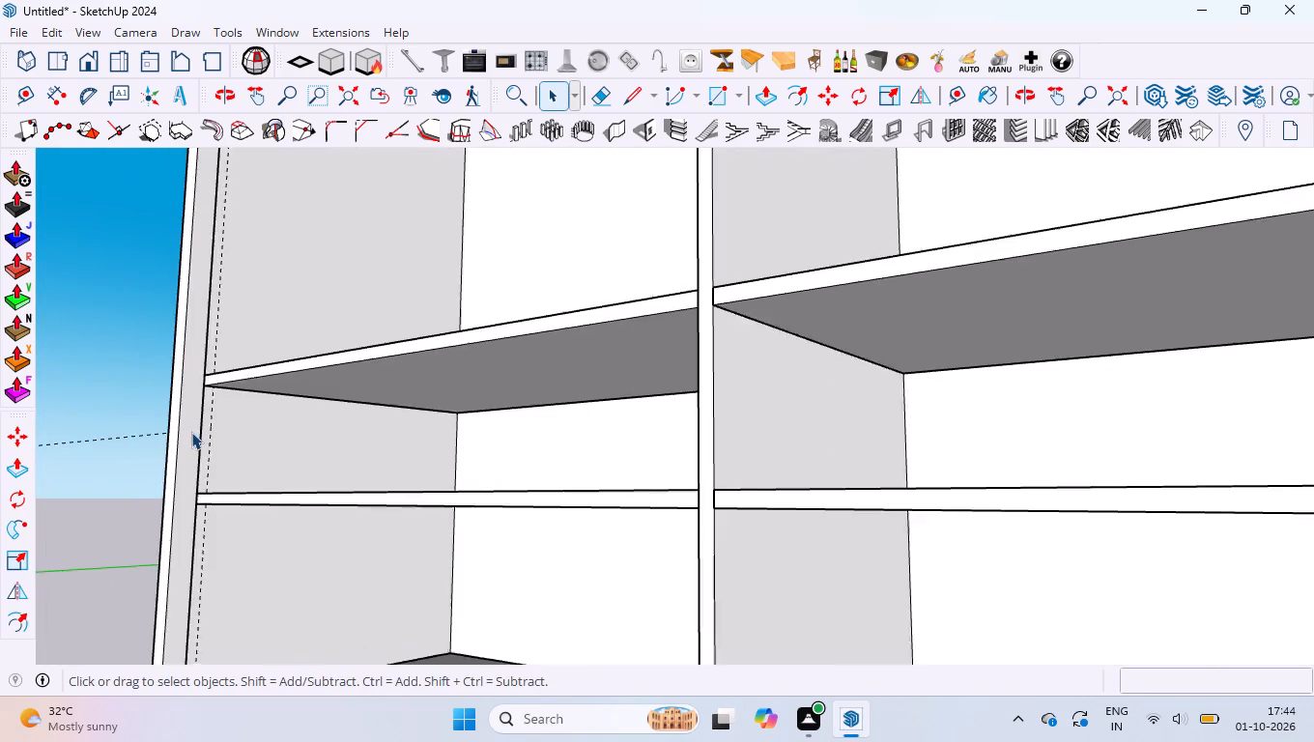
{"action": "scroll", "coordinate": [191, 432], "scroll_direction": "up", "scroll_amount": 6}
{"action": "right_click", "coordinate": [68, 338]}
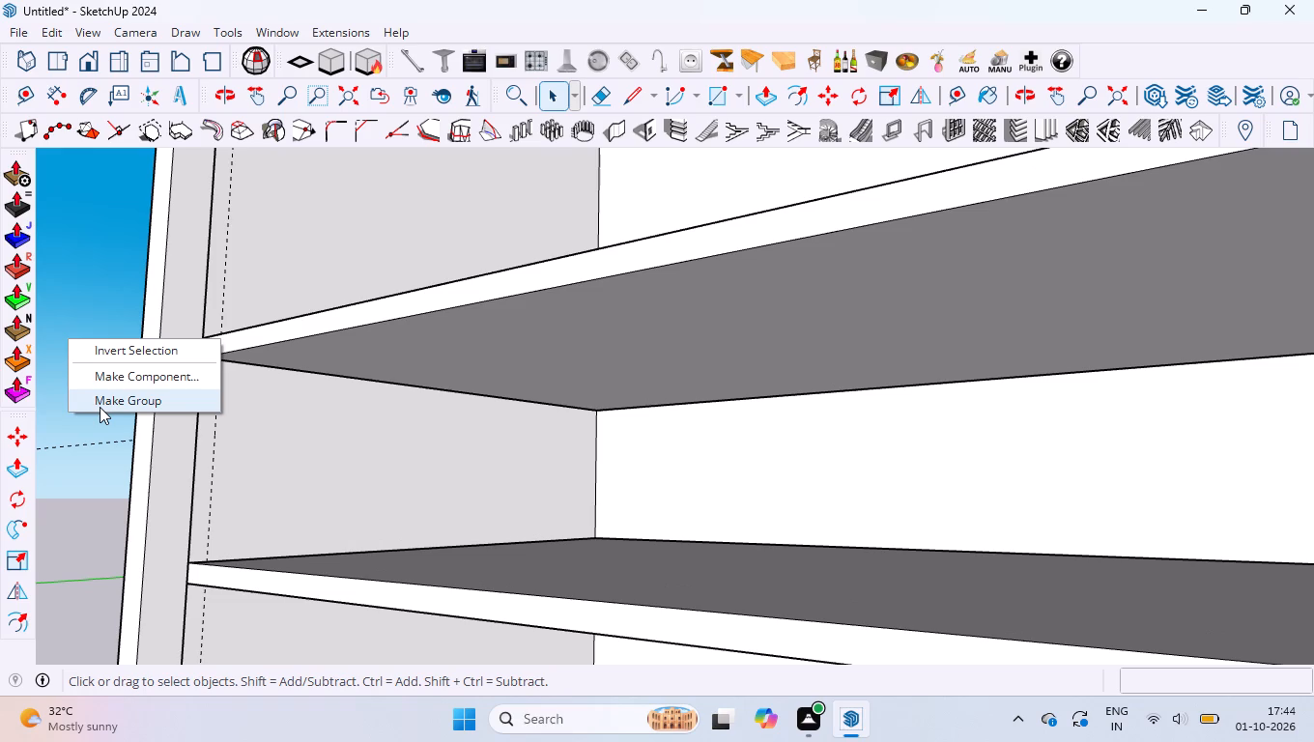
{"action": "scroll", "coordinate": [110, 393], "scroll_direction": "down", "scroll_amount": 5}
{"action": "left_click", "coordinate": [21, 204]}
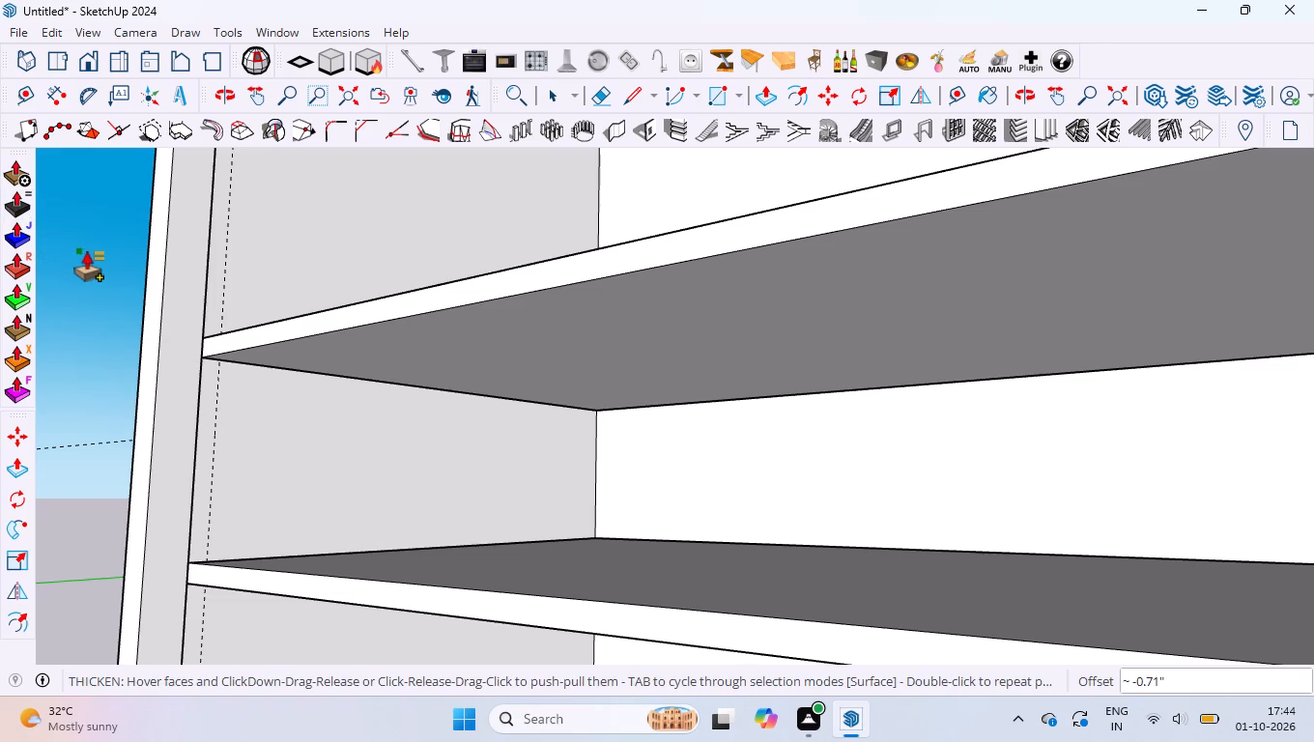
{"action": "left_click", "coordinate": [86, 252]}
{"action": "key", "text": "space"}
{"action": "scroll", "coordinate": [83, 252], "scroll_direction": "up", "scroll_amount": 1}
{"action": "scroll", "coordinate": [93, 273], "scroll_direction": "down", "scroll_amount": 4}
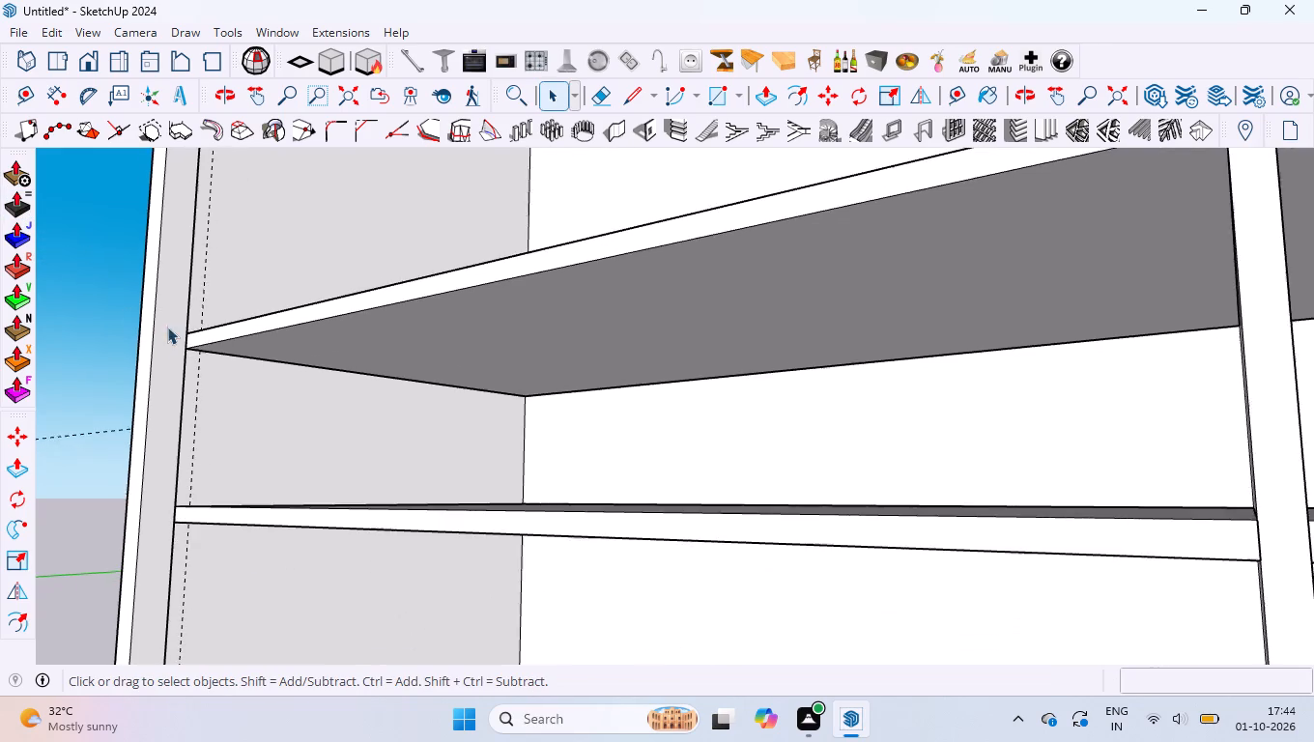
Place a vertical guide 16 mm behind the front edge of the central divider, on its face inside the left compartment.
{"action": "middle_click_drag", "start_coordinate": [167, 327], "coordinate": [617, 522]}
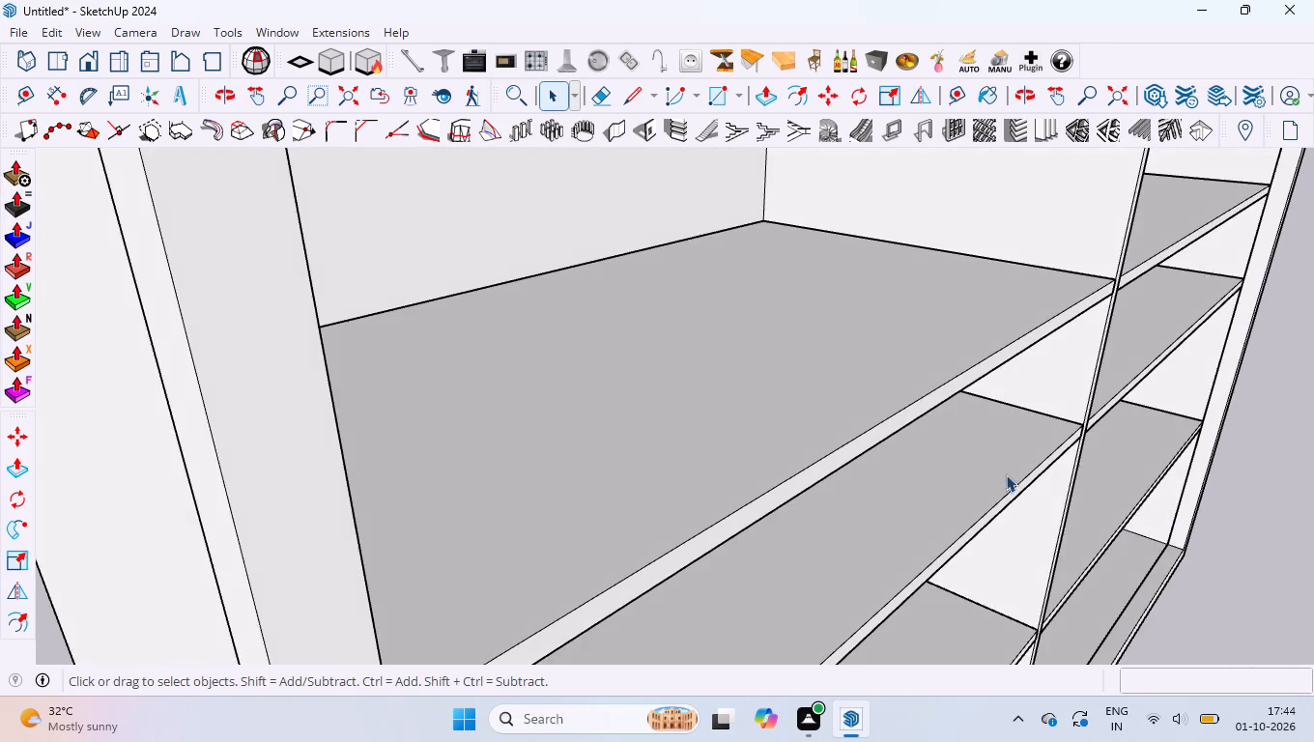
{"action": "scroll", "coordinate": [1017, 452], "scroll_direction": "up", "scroll_amount": 3}
{"action": "scroll", "coordinate": [1064, 340], "scroll_direction": "up", "scroll_amount": 4}
{"action": "key", "text": "t"}
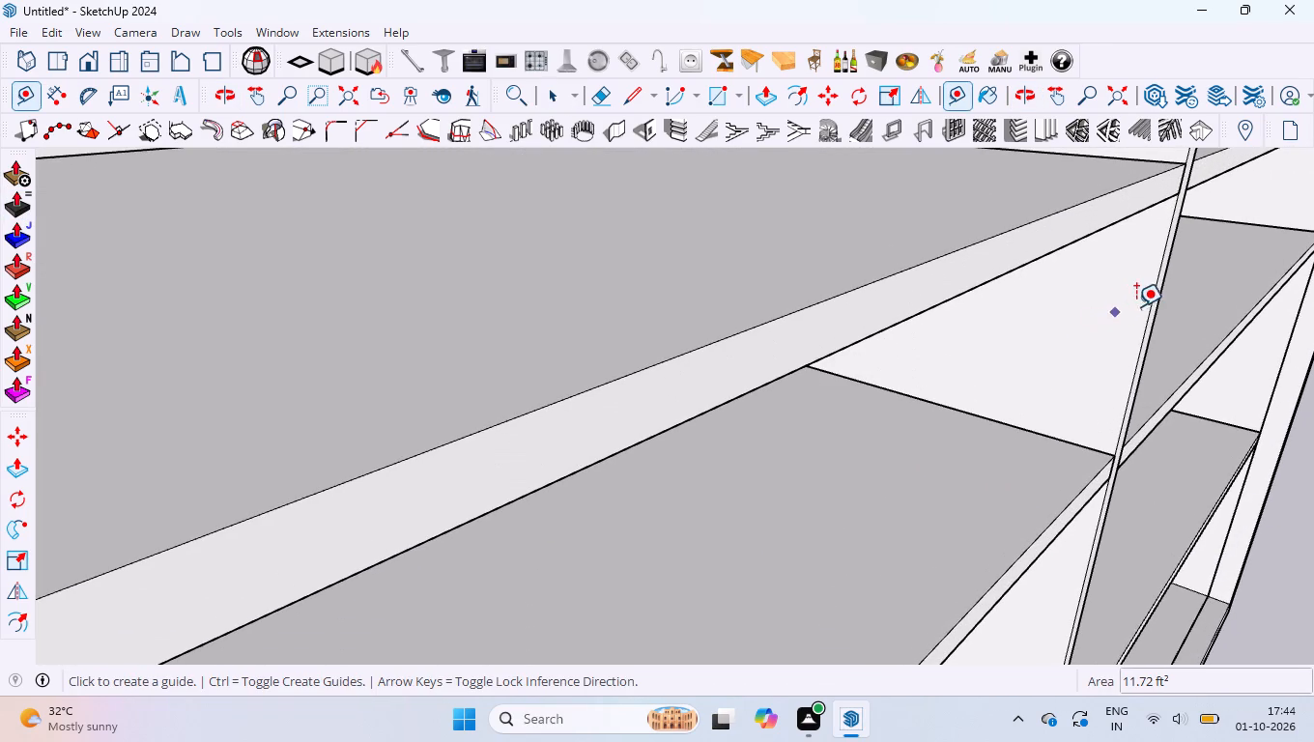
{"action": "left_click", "coordinate": [1148, 300]}
{"action": "type", "text": "16"}
{"action": "type", "text": "MM"}
{"action": "key", "text": "Return"}
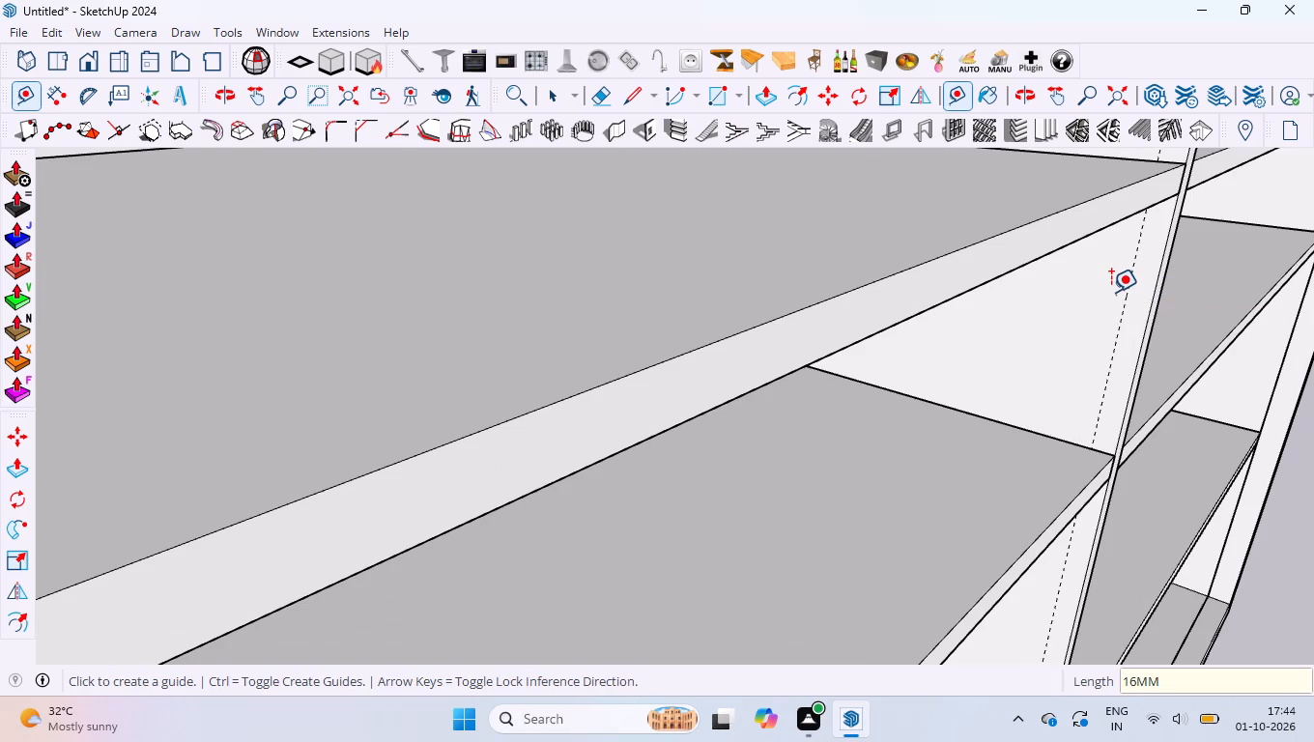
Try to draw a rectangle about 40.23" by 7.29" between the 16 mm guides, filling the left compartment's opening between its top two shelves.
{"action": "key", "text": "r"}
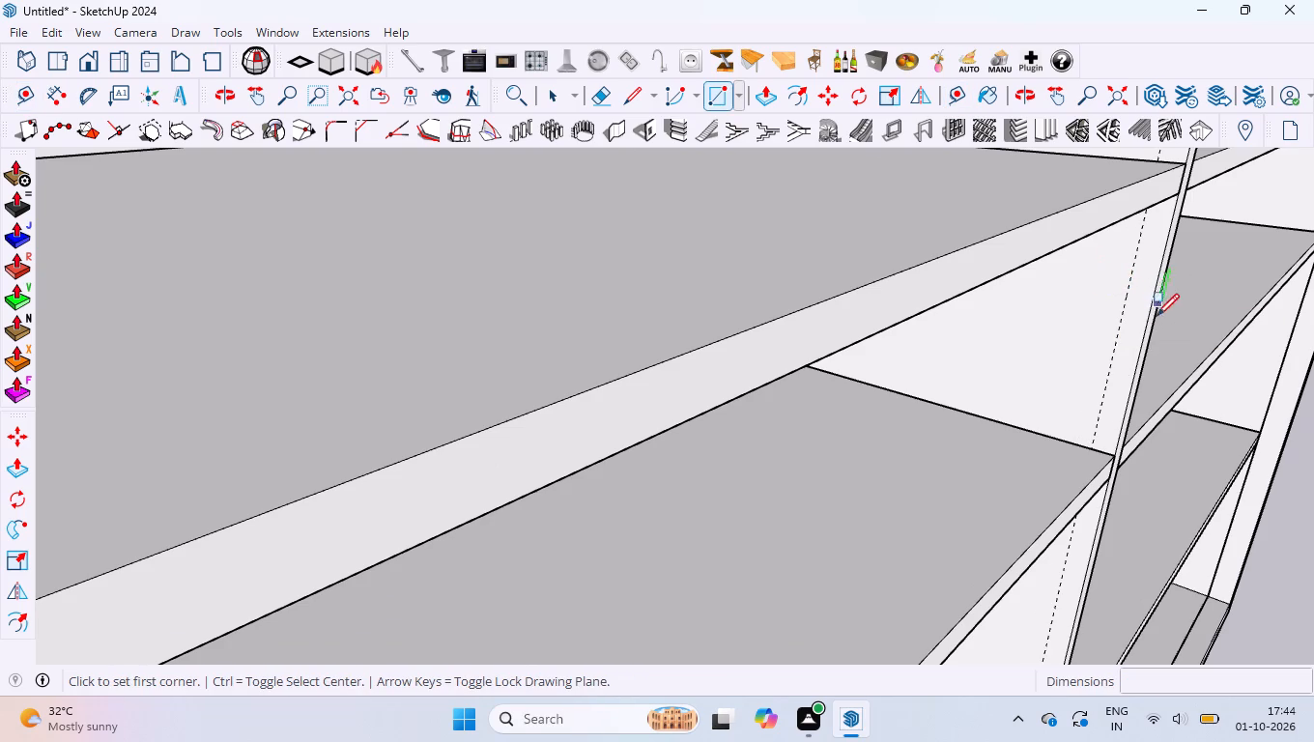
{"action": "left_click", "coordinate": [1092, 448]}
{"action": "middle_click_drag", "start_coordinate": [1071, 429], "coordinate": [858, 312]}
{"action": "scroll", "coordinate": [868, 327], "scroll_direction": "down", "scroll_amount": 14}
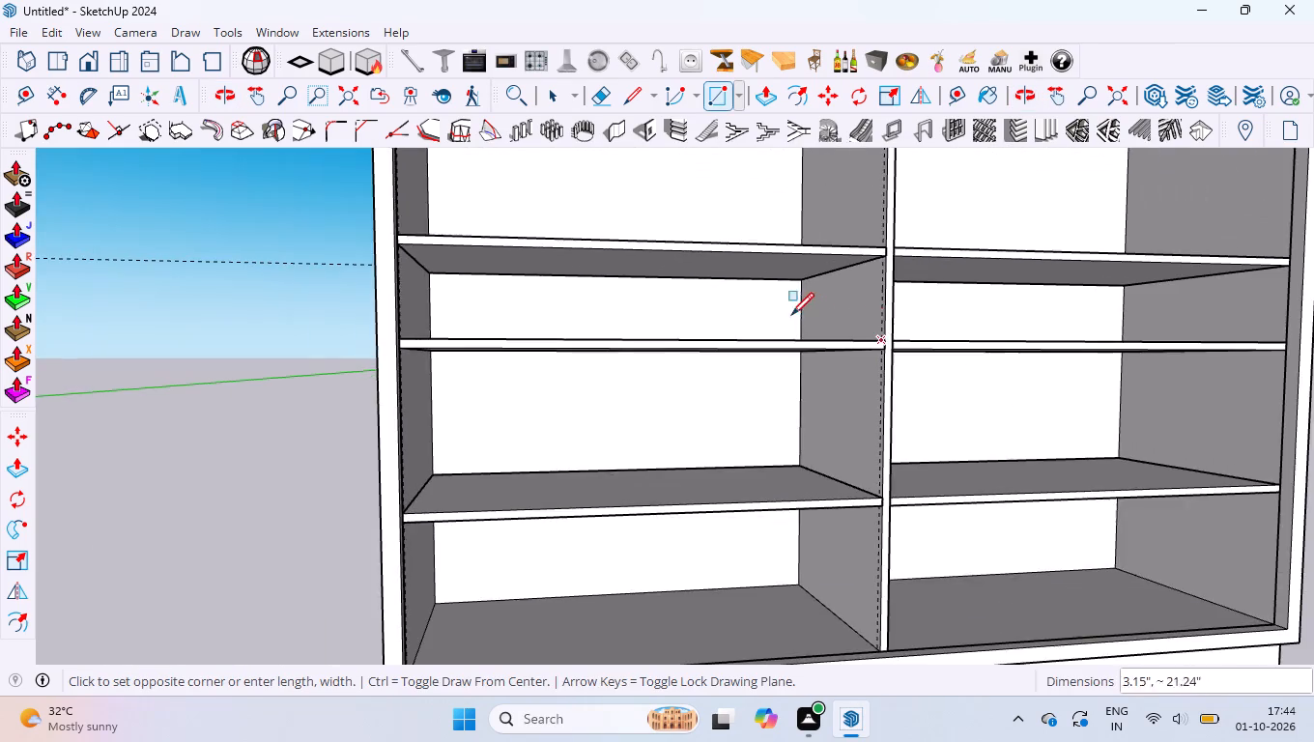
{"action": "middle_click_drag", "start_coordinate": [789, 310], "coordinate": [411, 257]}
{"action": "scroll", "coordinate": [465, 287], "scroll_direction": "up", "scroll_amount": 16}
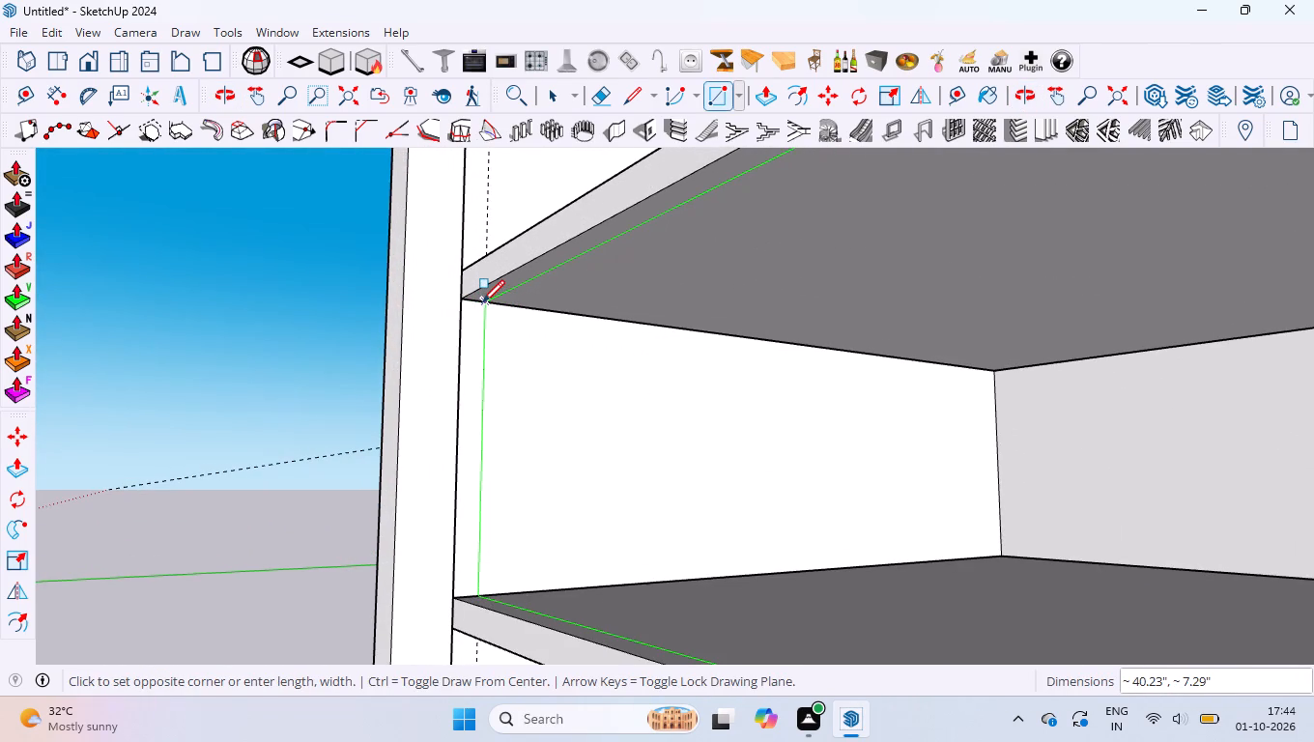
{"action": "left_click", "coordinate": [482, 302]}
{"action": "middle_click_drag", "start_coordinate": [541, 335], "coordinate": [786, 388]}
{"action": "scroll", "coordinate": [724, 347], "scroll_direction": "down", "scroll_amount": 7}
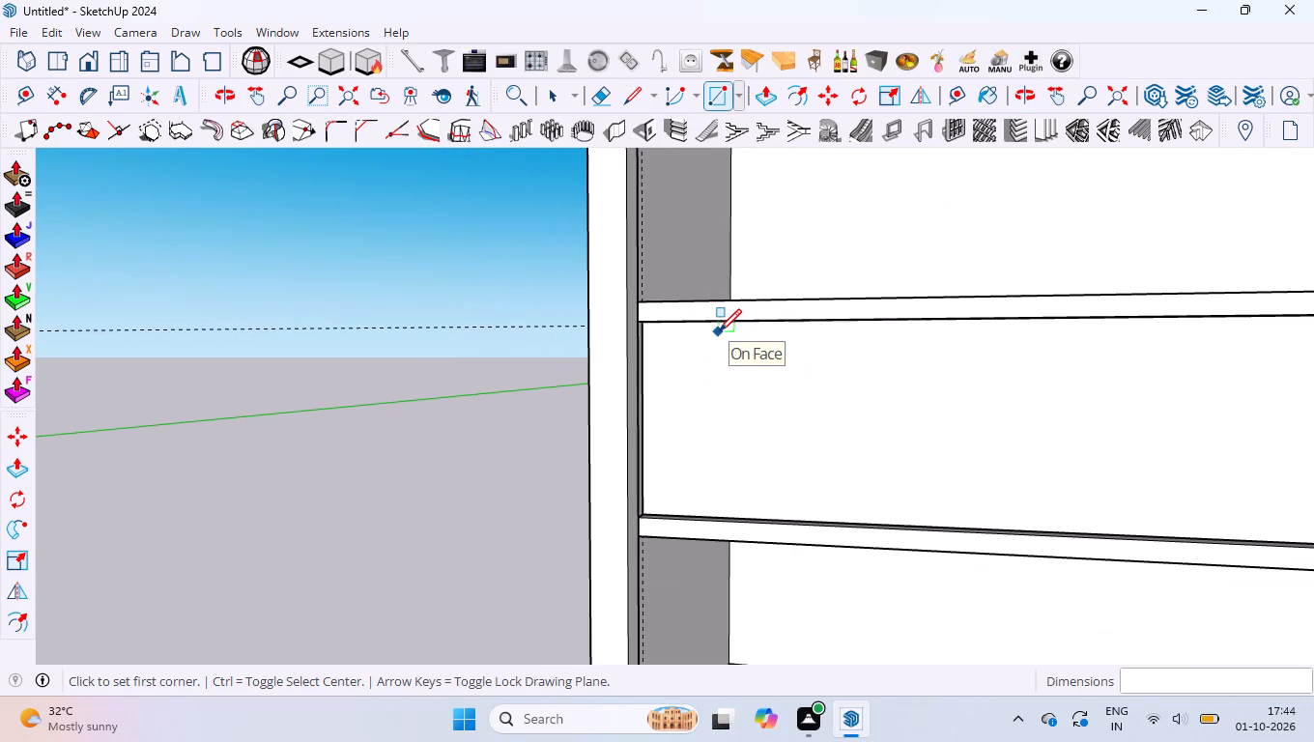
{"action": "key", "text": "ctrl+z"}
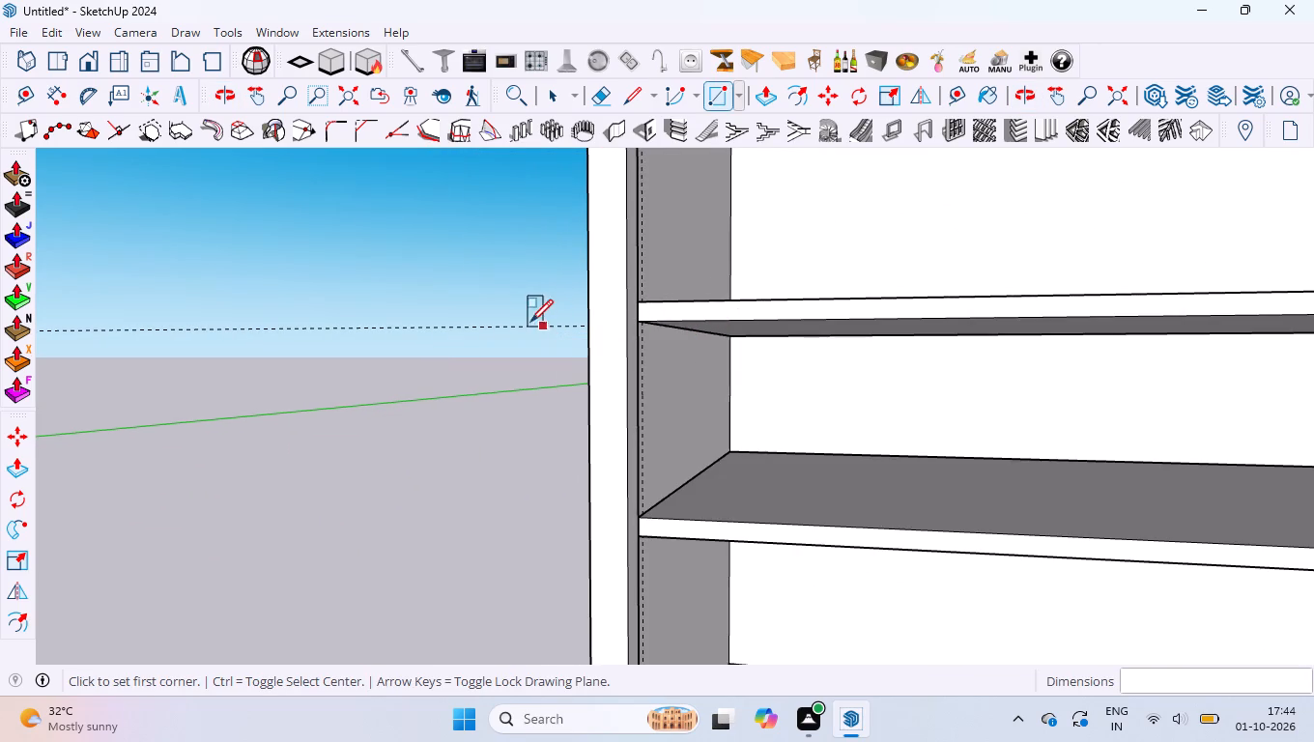
Start a new empty group for drawing the recessed front panels.
{"action": "key", "text": "space"}
{"action": "right_click", "coordinate": [430, 376]}
{"action": "left_click", "coordinate": [468, 435]}
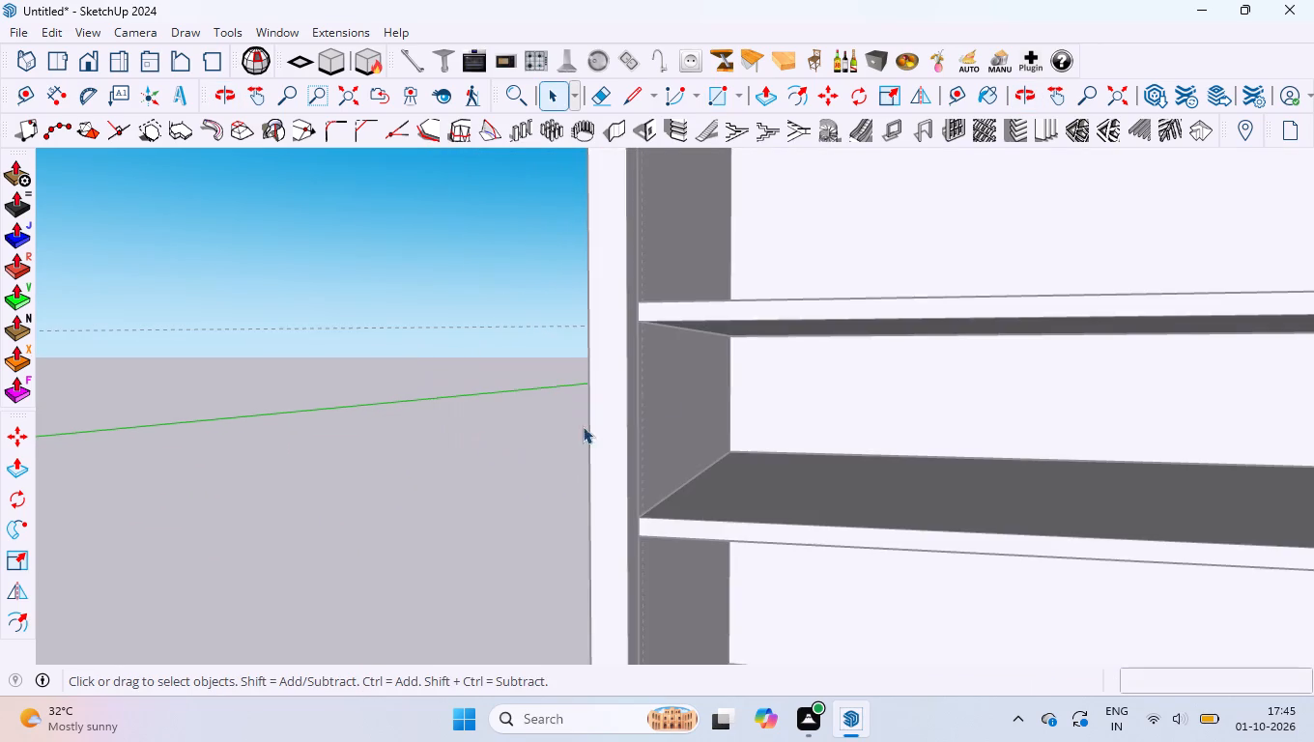
Draw a rectangle about 40.23" by 7.29" between the 16 mm guides, filling the left compartment's opening between its top two shelves.
{"action": "scroll", "coordinate": [722, 331], "scroll_direction": "up", "scroll_amount": 4}
{"action": "middle_click_drag", "start_coordinate": [714, 323], "coordinate": [555, 310]}
{"action": "scroll", "coordinate": [489, 313], "scroll_direction": "up", "scroll_amount": 5}
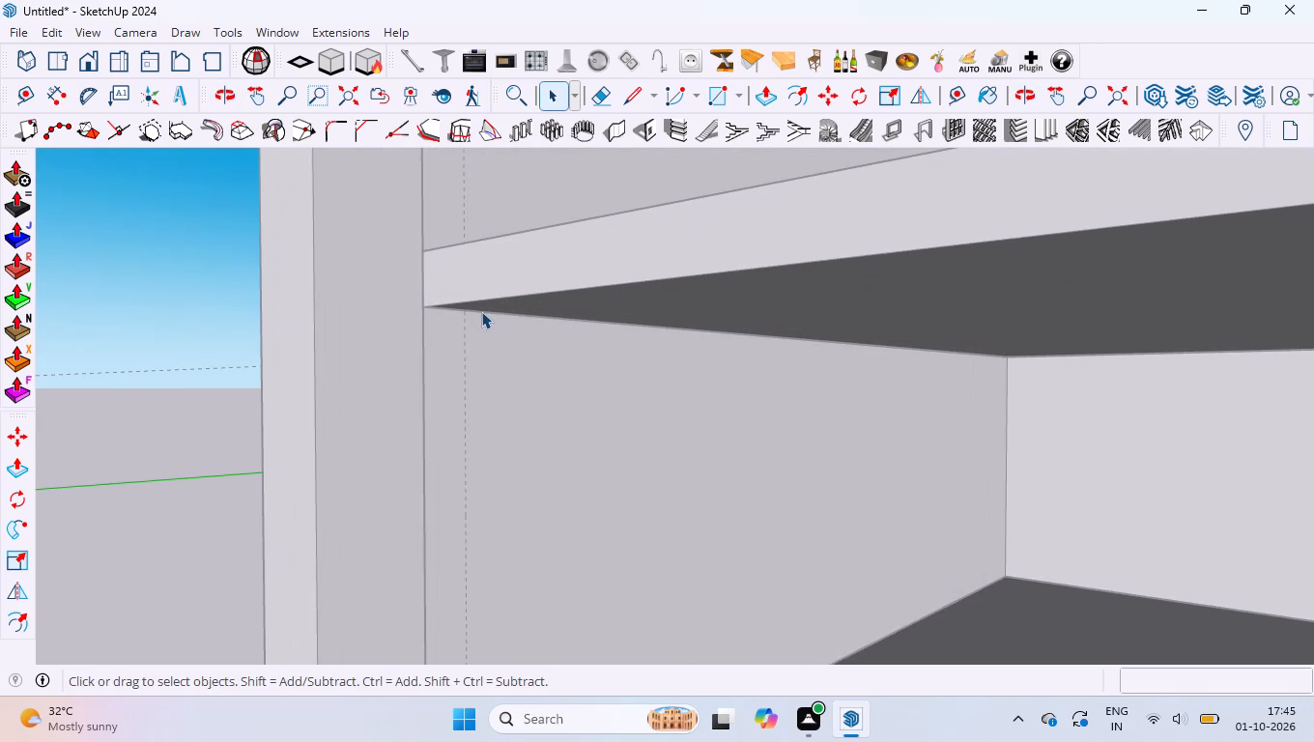
{"action": "key", "text": "r"}
{"action": "left_click", "coordinate": [466, 312]}
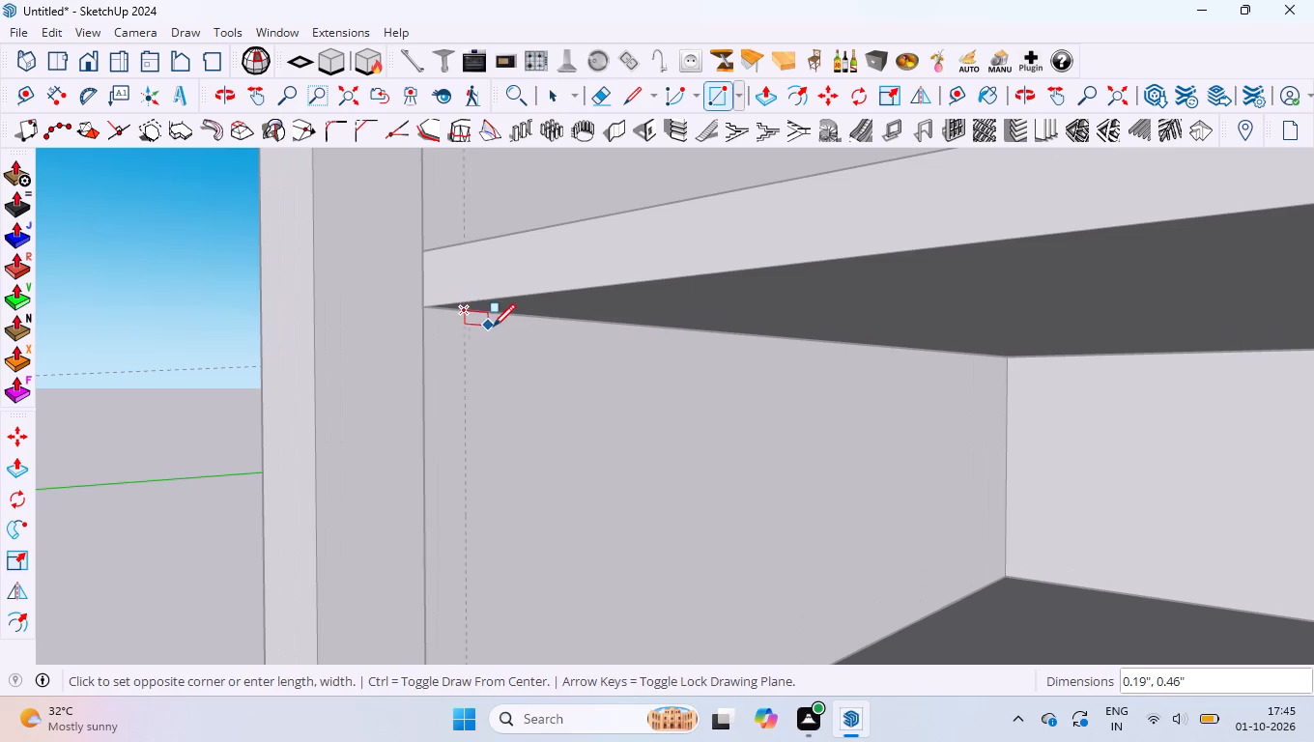
{"action": "middle_click_drag", "start_coordinate": [494, 325], "coordinate": [659, 333]}
{"action": "scroll", "coordinate": [659, 333], "scroll_direction": "down", "scroll_amount": 13}
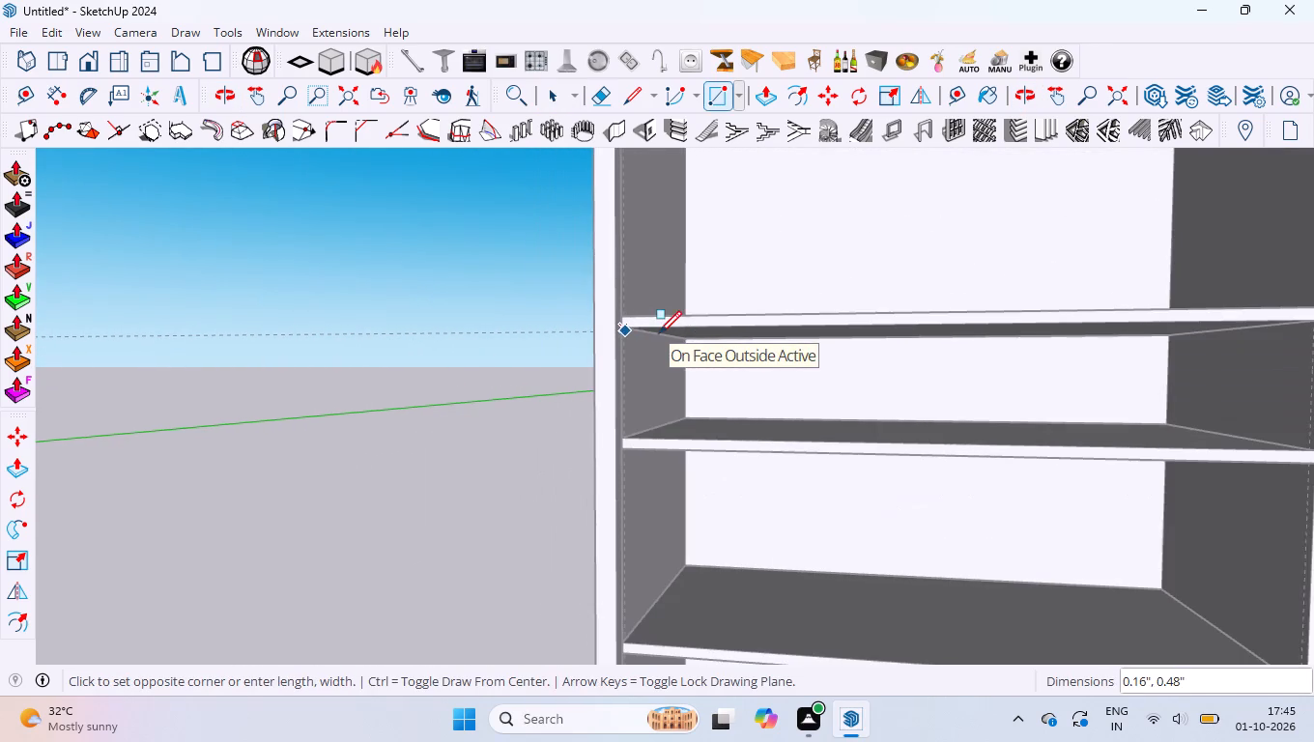
{"action": "scroll", "coordinate": [660, 344], "scroll_direction": "down", "scroll_amount": 2}
{"action": "scroll", "coordinate": [1167, 393], "scroll_direction": "up", "scroll_amount": 9}
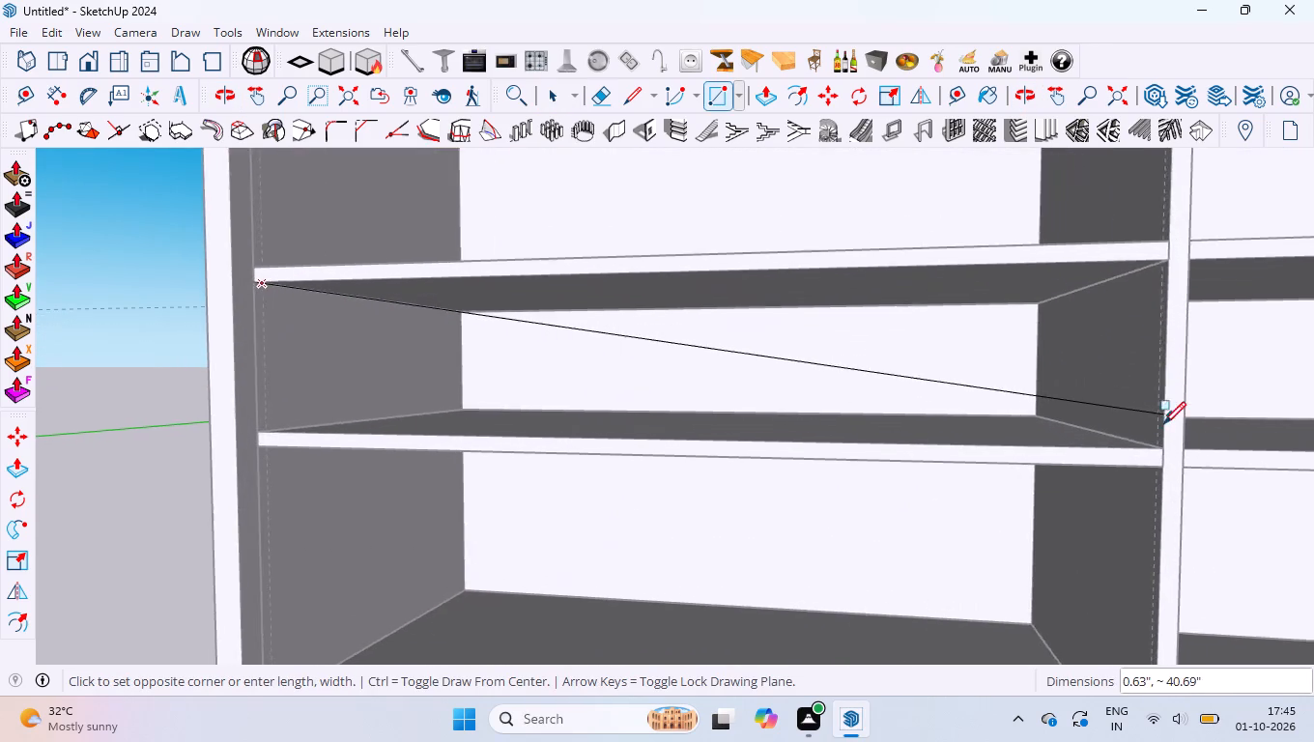
{"action": "scroll", "coordinate": [1163, 424], "scroll_direction": "up", "scroll_amount": 14}
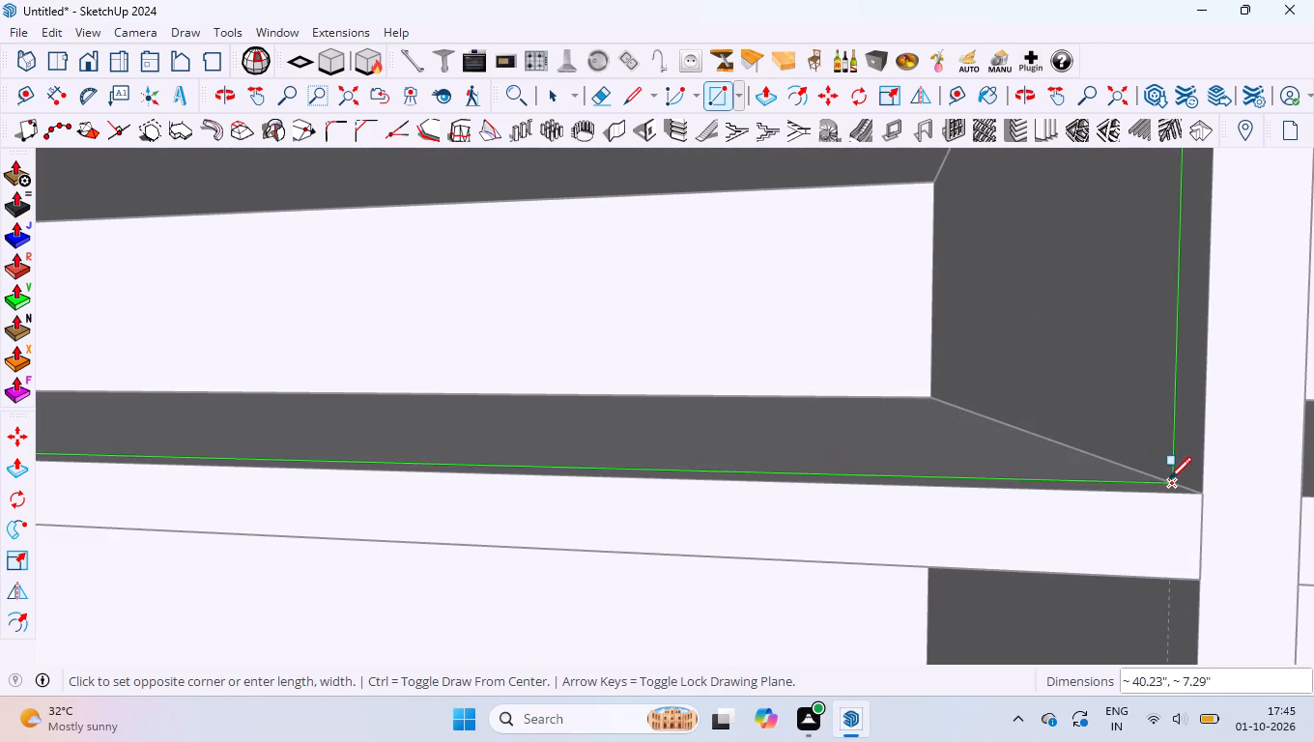
{"action": "left_click", "coordinate": [1174, 481]}
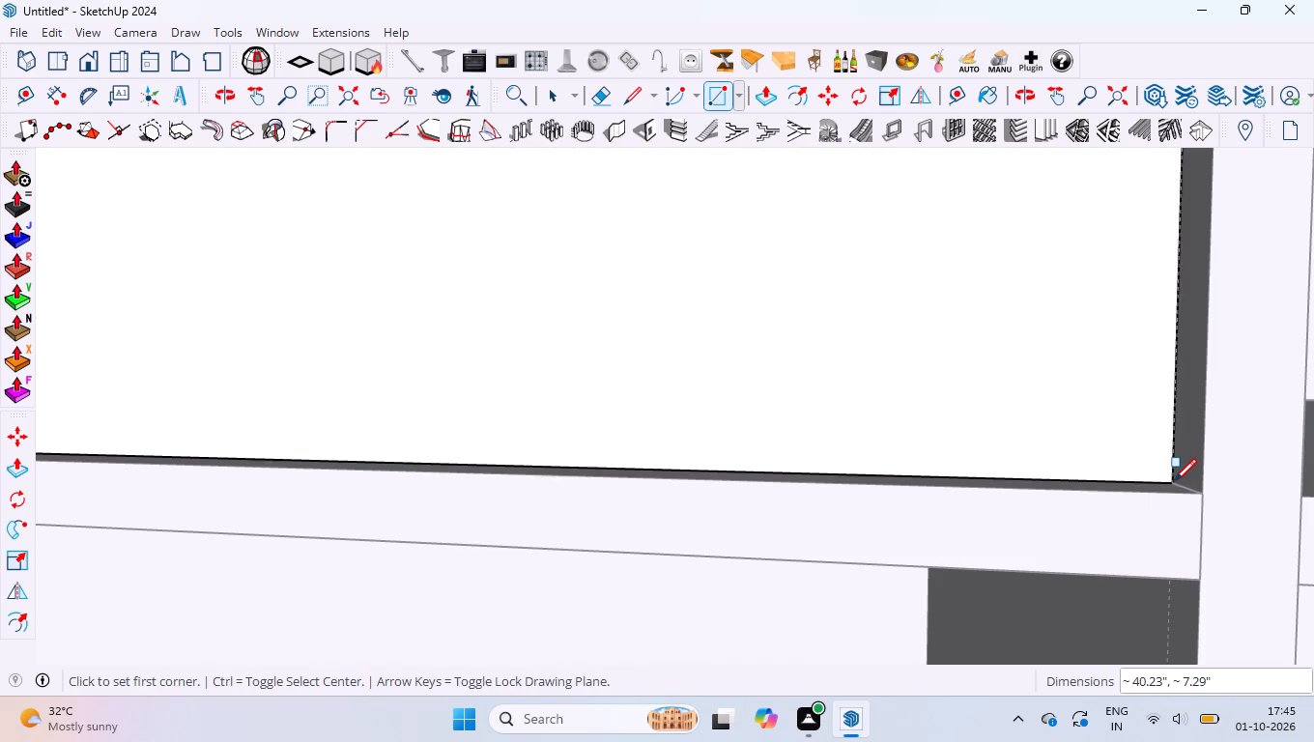
{"action": "scroll", "coordinate": [1128, 487], "scroll_direction": "down", "scroll_amount": 13}
{"action": "scroll", "coordinate": [901, 458], "scroll_direction": "down", "scroll_amount": 7}
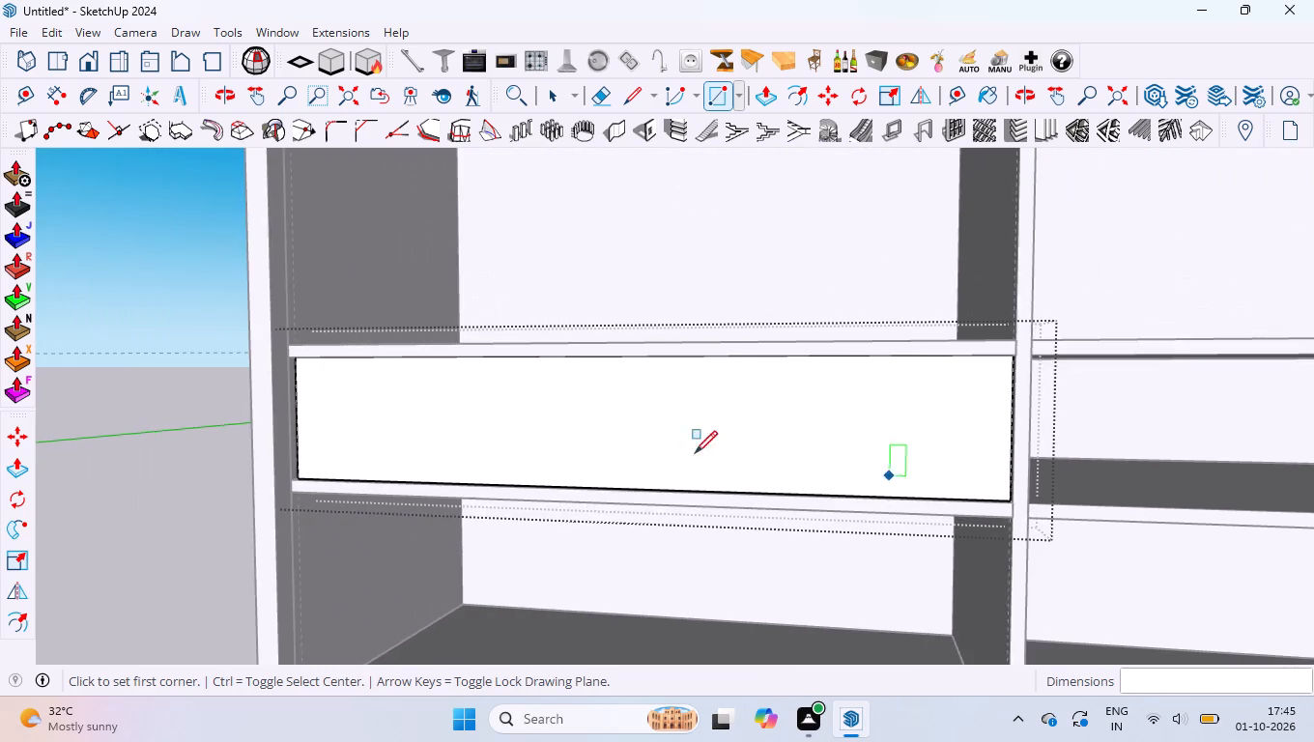
Split the rectangle into two equal halves with a vertical line joining the midpoints of its bottom and top edges.
{"action": "scroll", "coordinate": [672, 445], "scroll_direction": "up", "scroll_amount": 1}
{"action": "middle_click_drag", "start_coordinate": [672, 443], "coordinate": [728, 443]}
{"action": "middle_click_drag", "start_coordinate": [706, 450], "coordinate": [721, 527]}
{"action": "scroll", "coordinate": [675, 508], "scroll_direction": "up", "scroll_amount": 11}
{"action": "key", "text": "space"}
{"action": "key", "text": "l"}
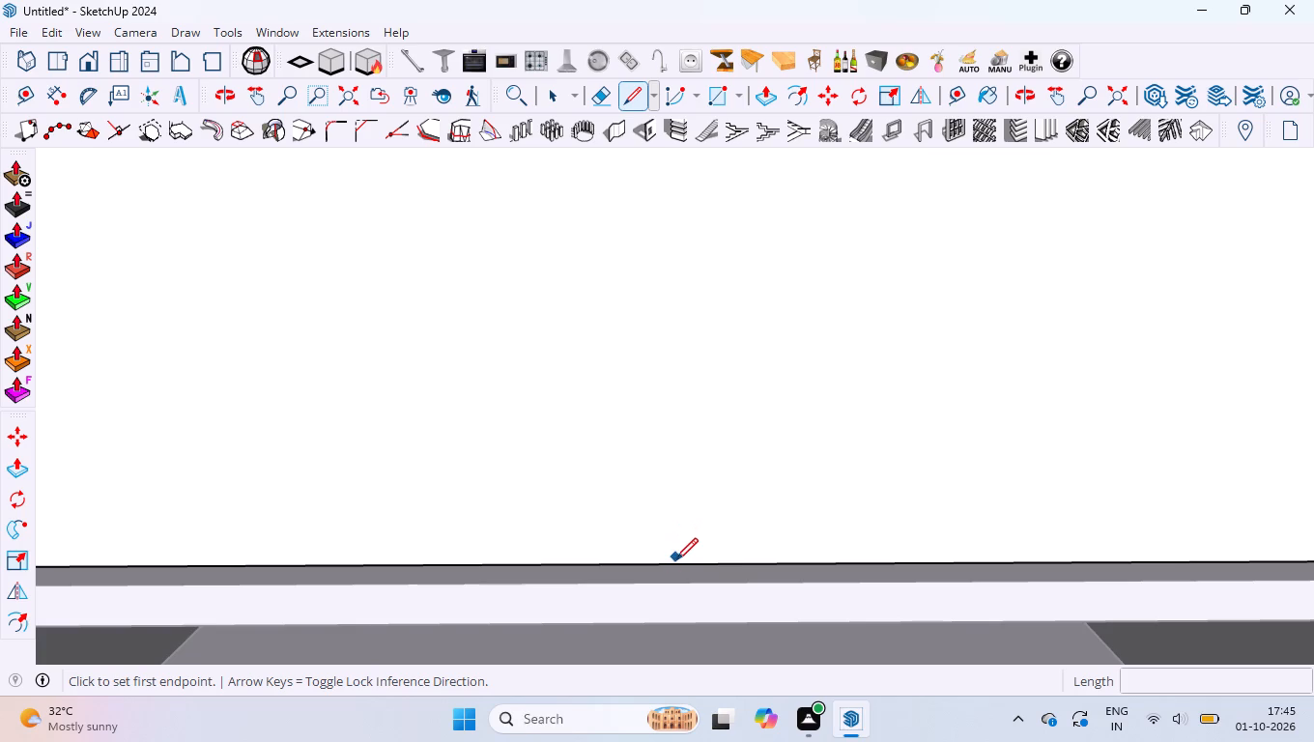
{"action": "left_click", "coordinate": [604, 566]}
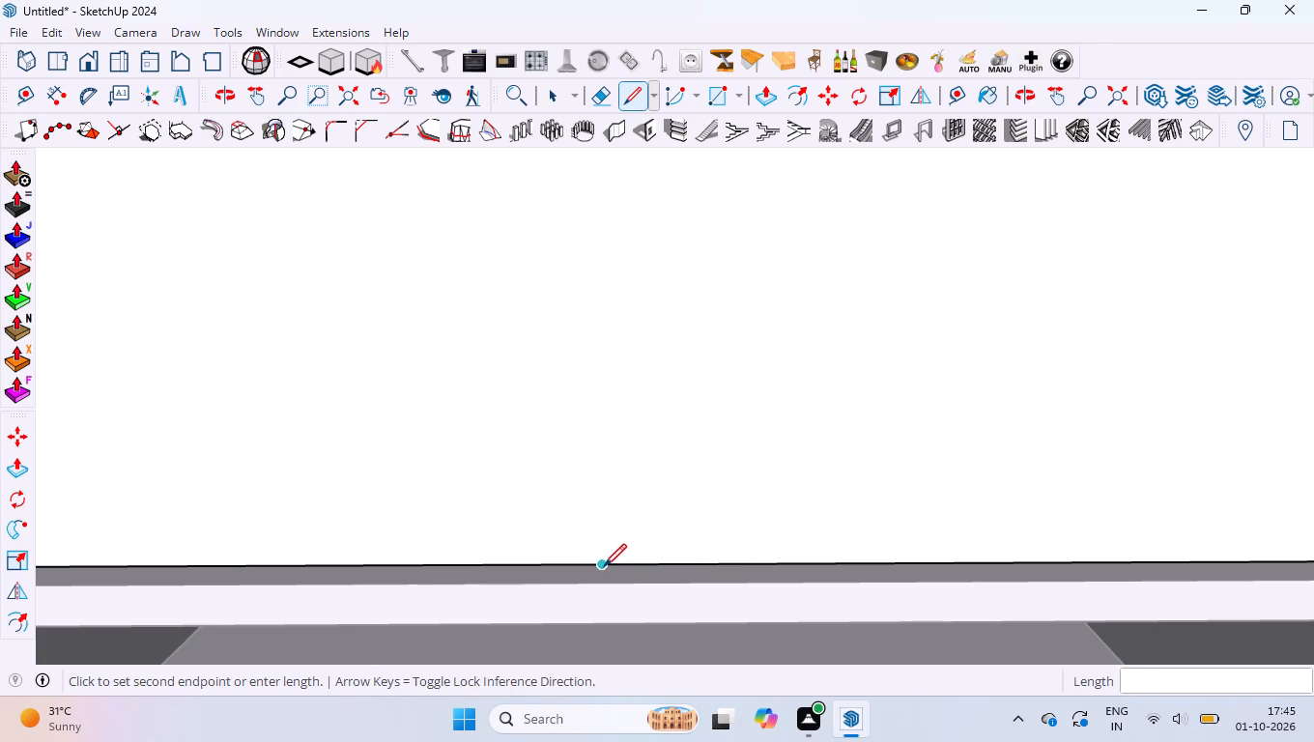
{"action": "middle_click_drag", "start_coordinate": [615, 470], "coordinate": [610, 394]}
{"action": "scroll", "coordinate": [610, 394], "scroll_direction": "down", "scroll_amount": 7}
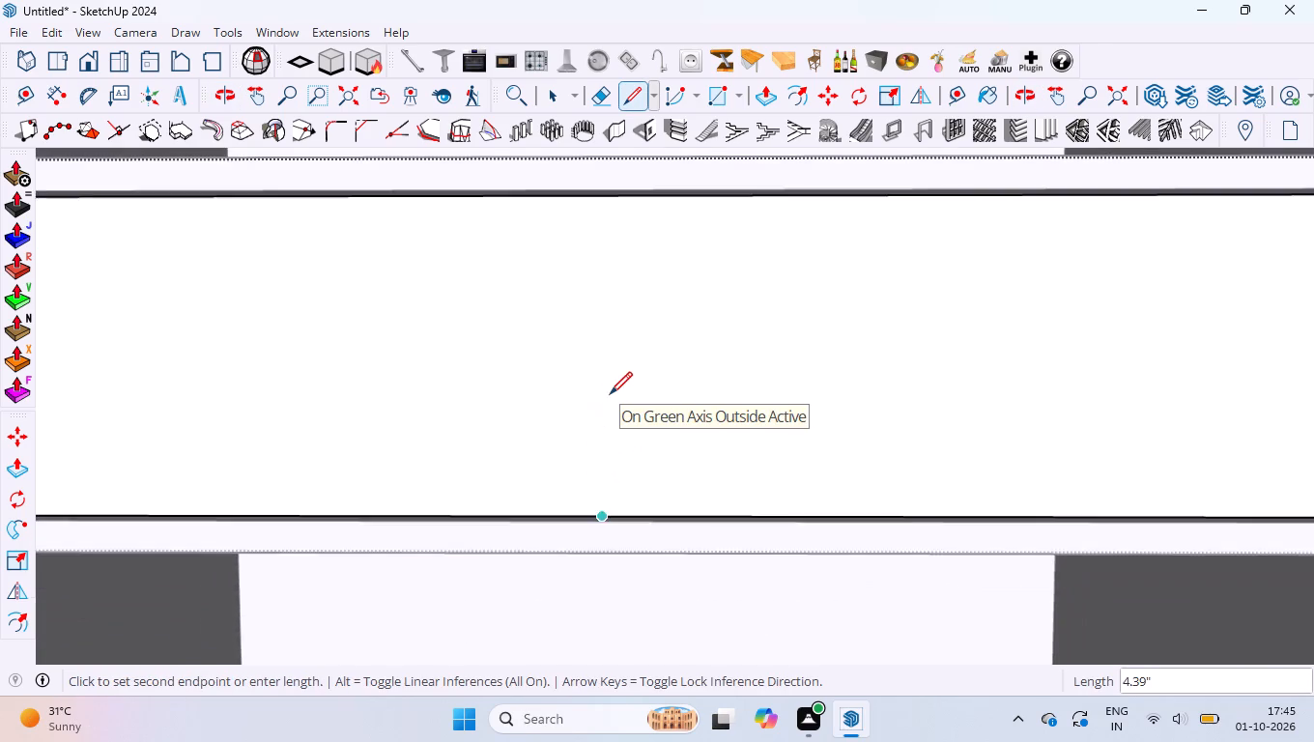
{"action": "scroll", "coordinate": [610, 394], "scroll_direction": "down", "scroll_amount": 2}
{"action": "middle_click_drag", "start_coordinate": [618, 332], "coordinate": [628, 192]}
{"action": "scroll", "coordinate": [628, 194], "scroll_direction": "up", "scroll_amount": 4}
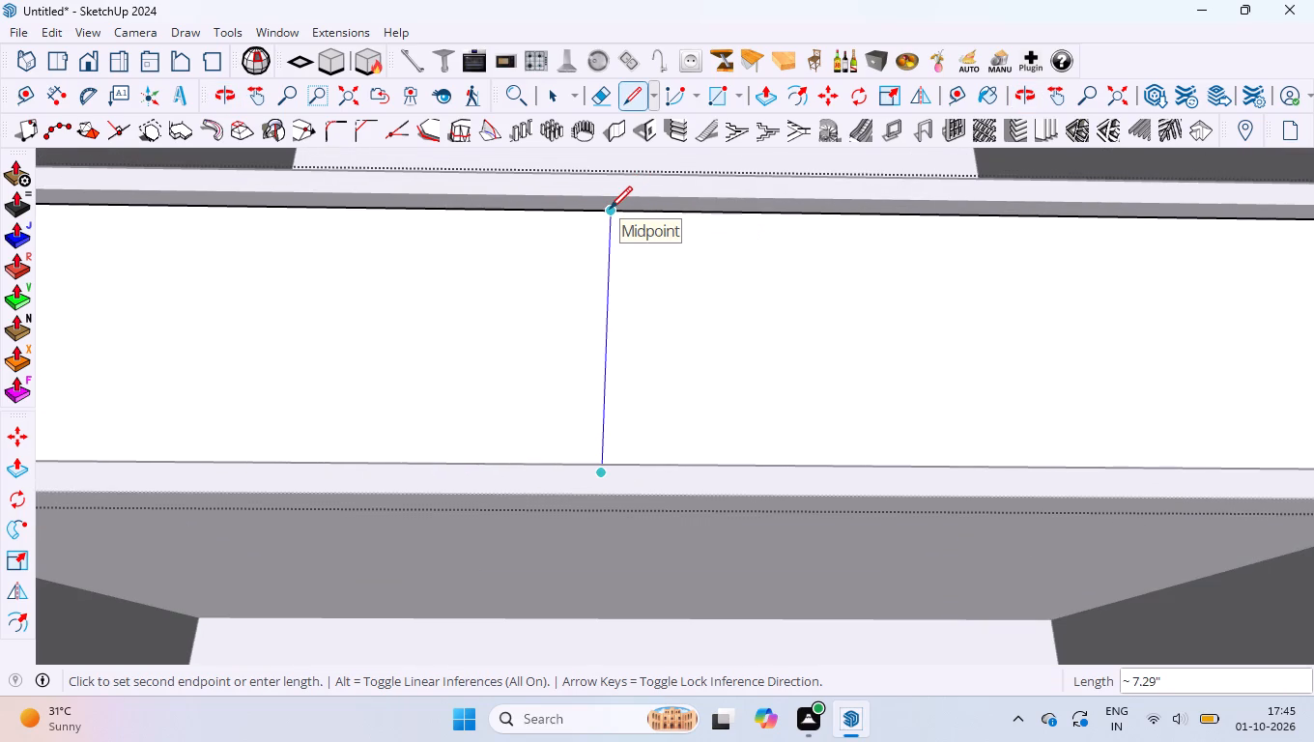
{"action": "left_click", "coordinate": [610, 209]}
{"action": "middle_click_drag", "start_coordinate": [608, 248], "coordinate": [620, 343]}
{"action": "scroll", "coordinate": [620, 341], "scroll_direction": "down", "scroll_amount": 9}
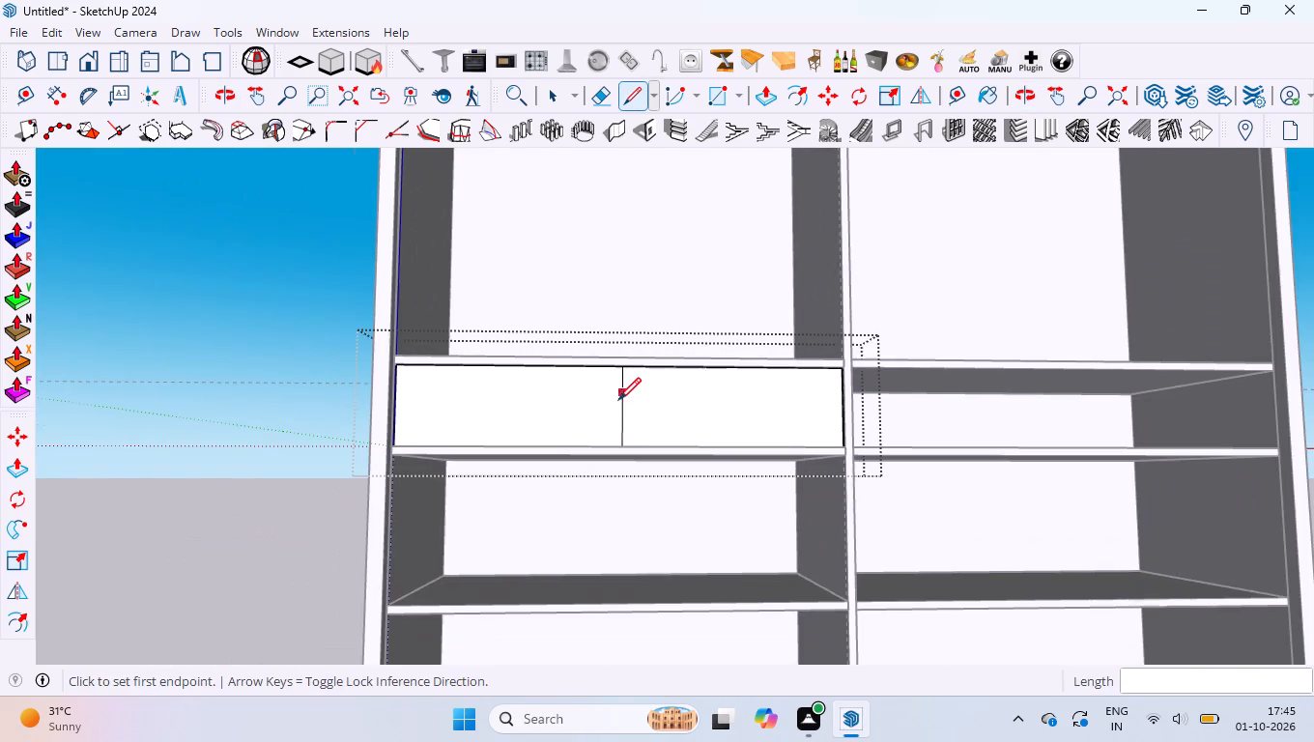
Offset the outline of the left half of the front rectangle inward by 3 mm.
{"action": "key", "text": "space"}
{"action": "scroll", "coordinate": [530, 413], "scroll_direction": "up", "scroll_amount": 4}
{"action": "double_click", "coordinate": [521, 403]}
{"action": "scroll", "coordinate": [521, 402], "scroll_direction": "up", "scroll_amount": 3}
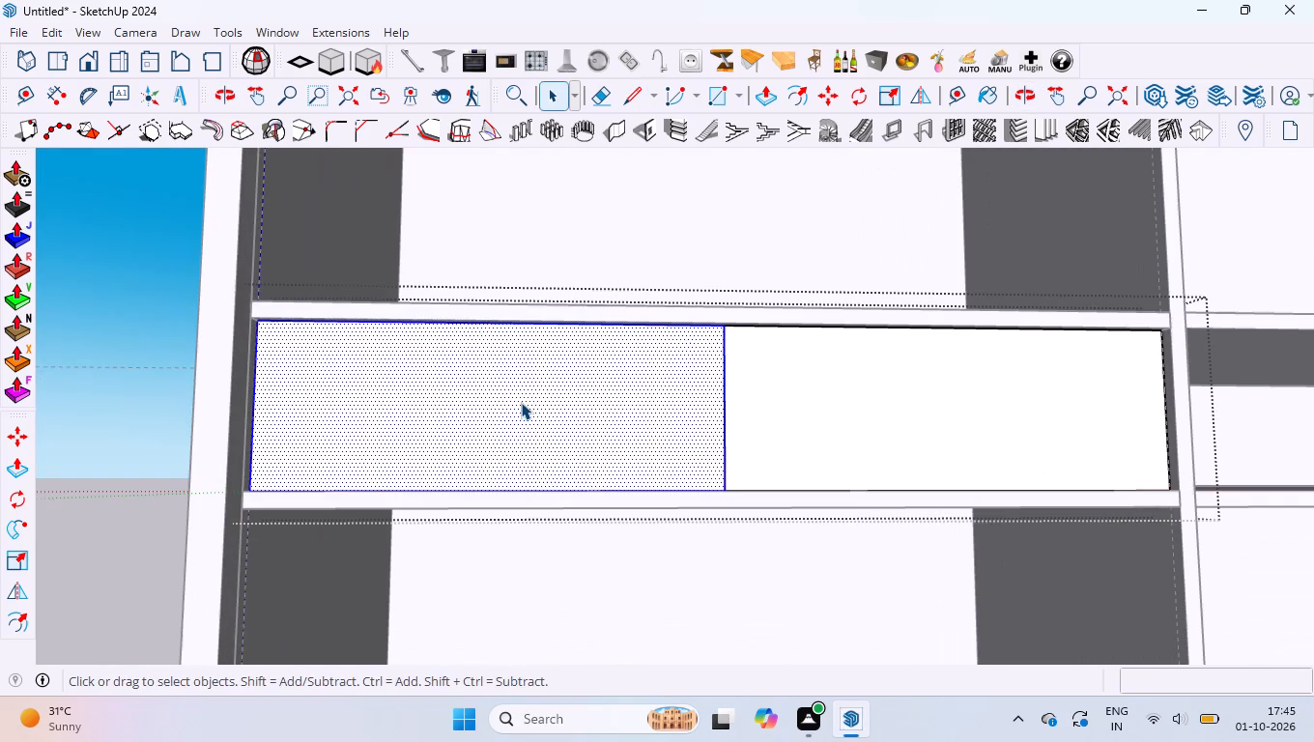
{"action": "key", "text": "f"}
{"action": "left_click", "coordinate": [717, 399]}
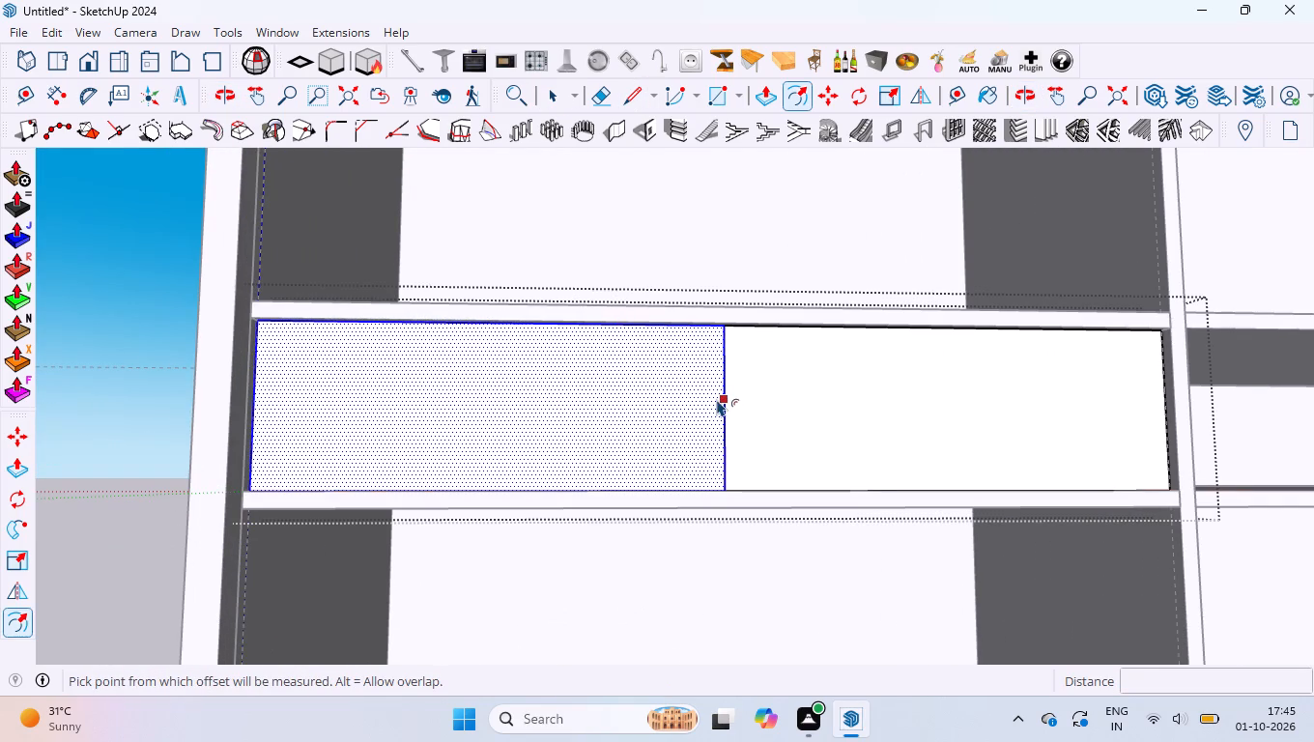
{"action": "type", "text": "1.6"}
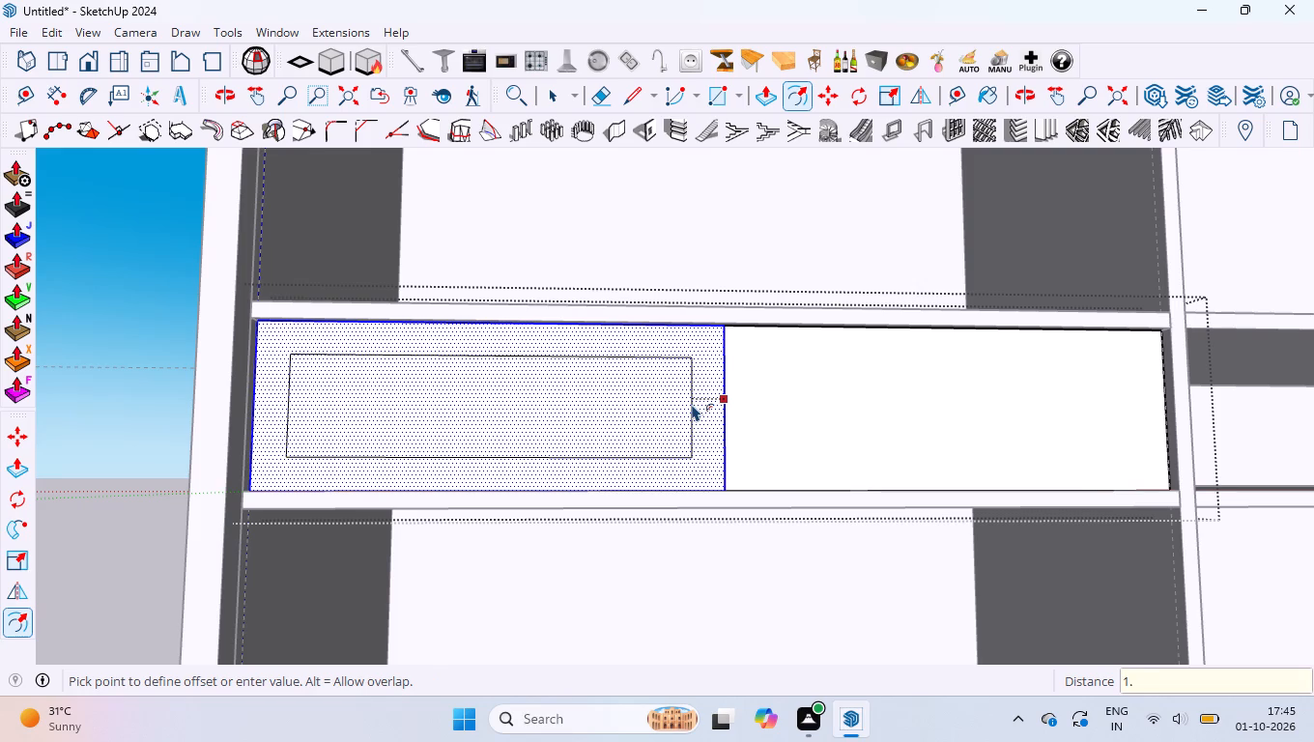
{"action": "key", "text": "BackSpace"}
{"action": "key", "text": "BackSpace"}
{"action": "key", "text": "BackSpace"}
{"action": "key", "text": "BackSpace"}
{"action": "type", "text": "3MM"}
{"action": "key", "text": "Return"}
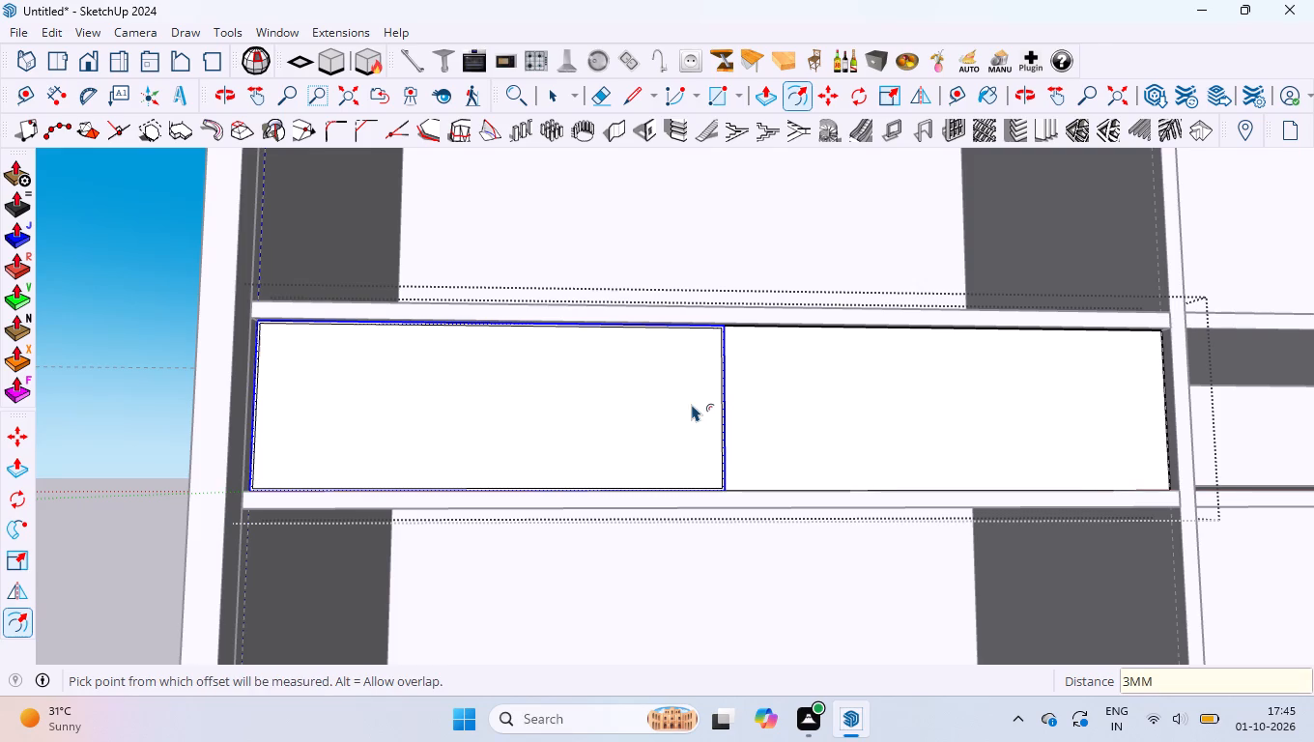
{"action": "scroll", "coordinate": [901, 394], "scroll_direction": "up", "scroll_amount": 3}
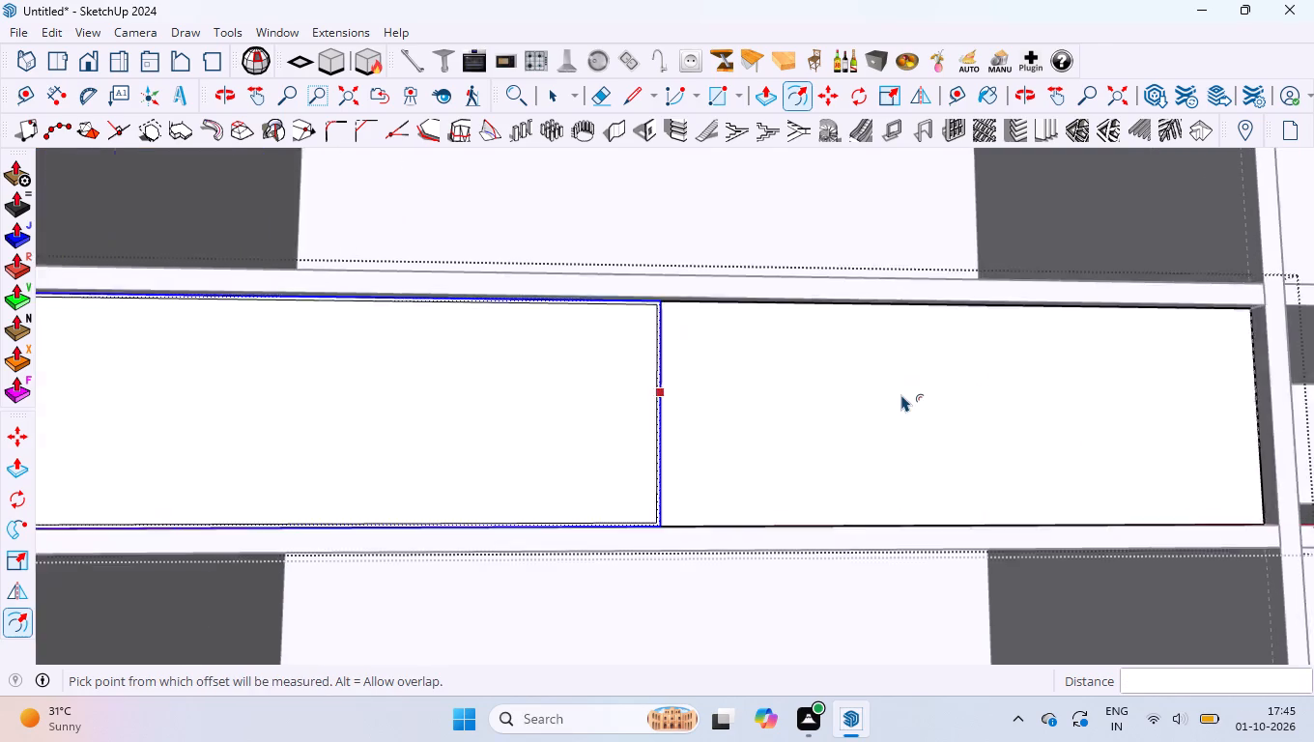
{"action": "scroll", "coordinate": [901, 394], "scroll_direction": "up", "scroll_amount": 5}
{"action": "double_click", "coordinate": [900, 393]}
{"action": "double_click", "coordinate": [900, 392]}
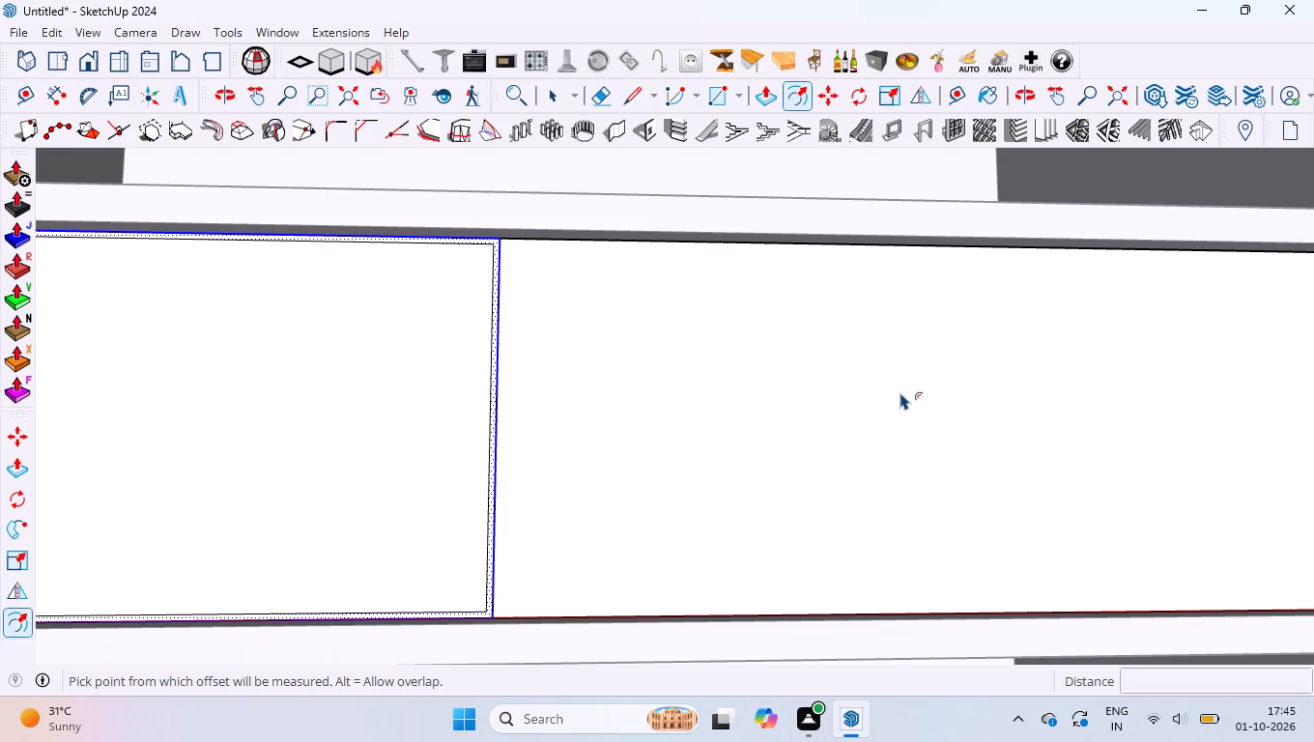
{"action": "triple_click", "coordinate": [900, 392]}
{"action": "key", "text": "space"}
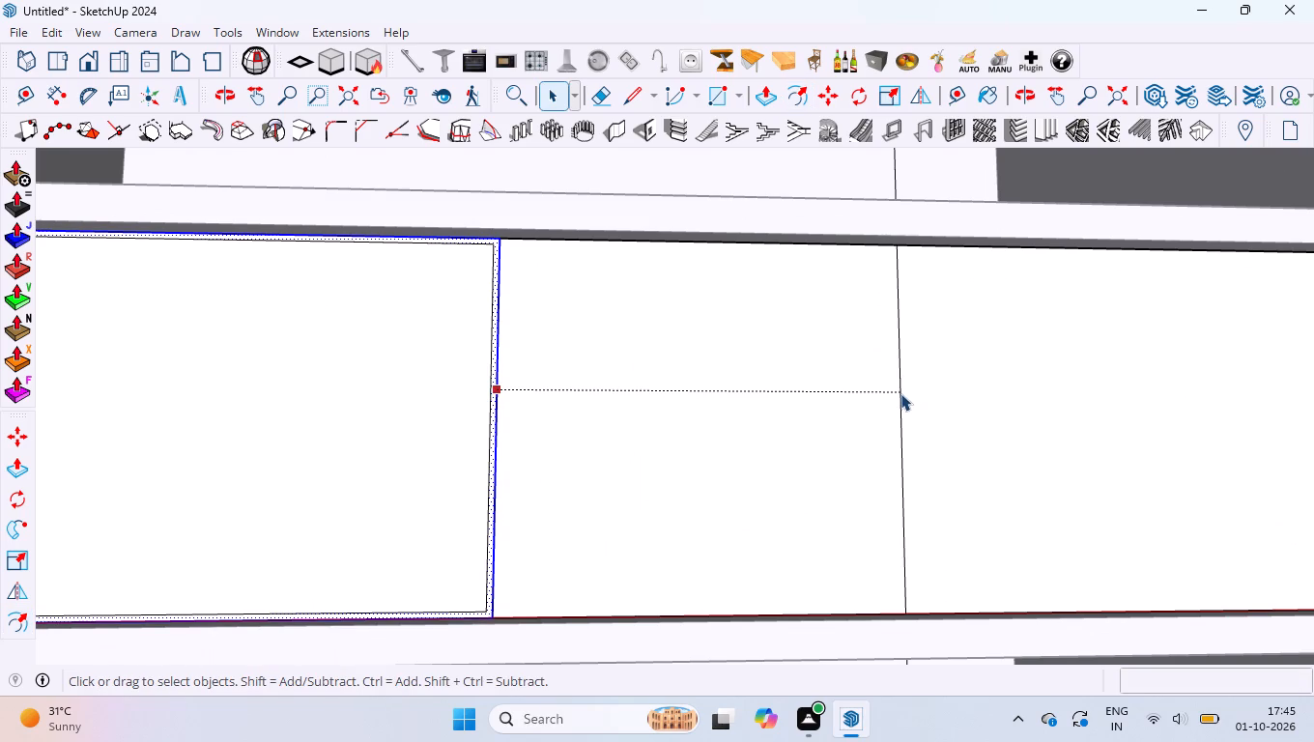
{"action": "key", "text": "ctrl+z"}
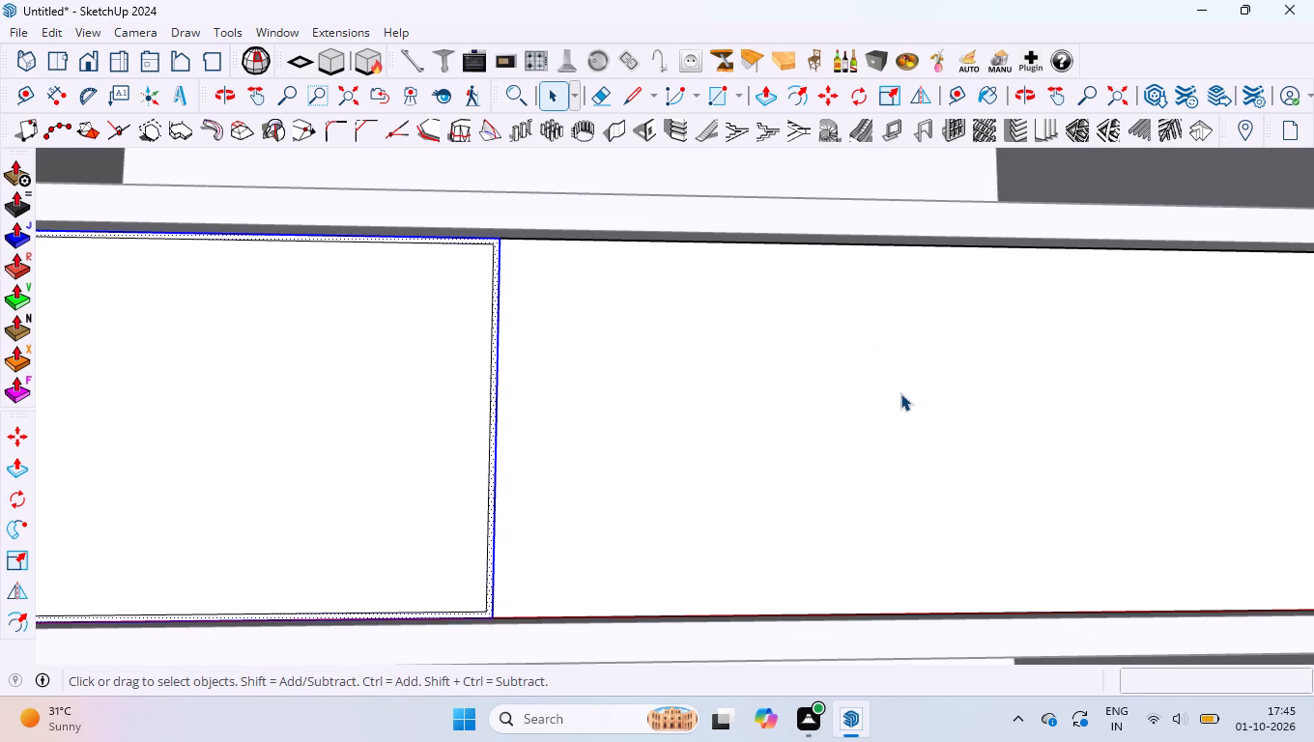
Offset the outline of the right half of the front rectangle inward by 3 mm.
{"action": "left_click", "coordinate": [900, 391]}
{"action": "double_click", "coordinate": [901, 393]}
{"action": "key", "text": "f"}
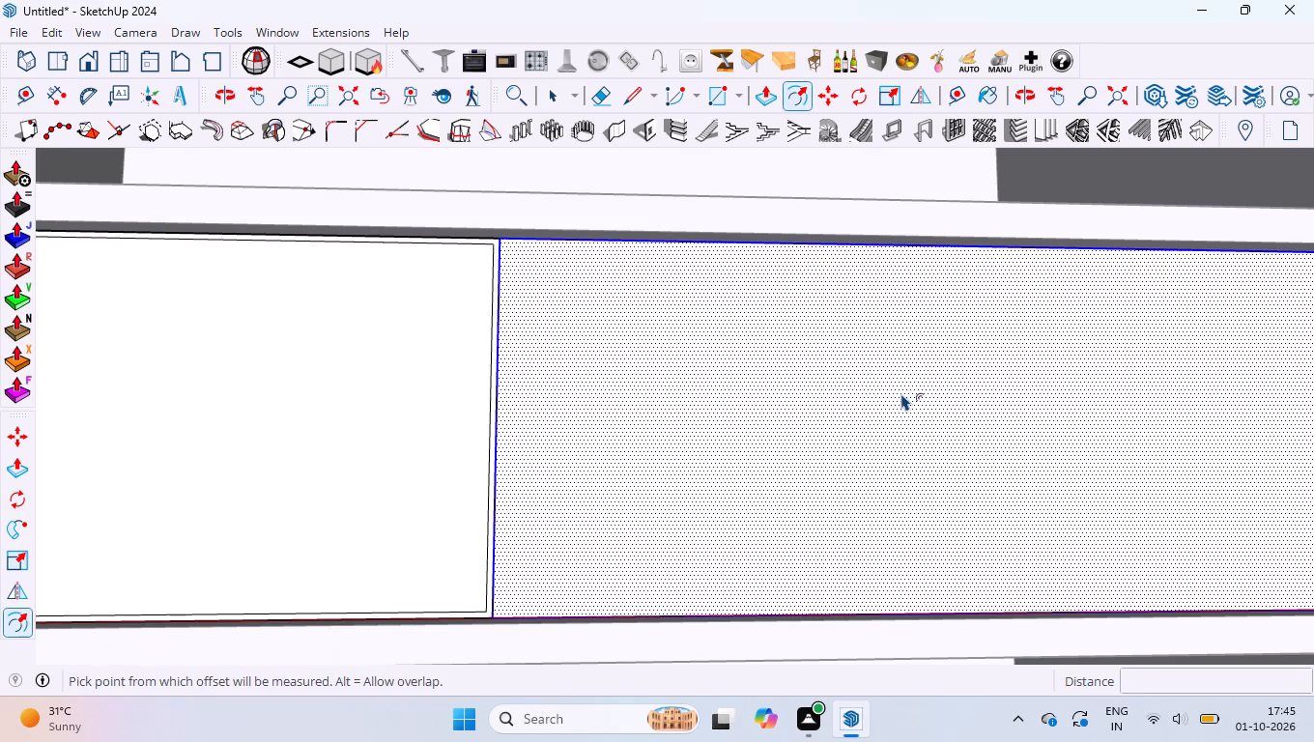
{"action": "left_click", "coordinate": [890, 542]}
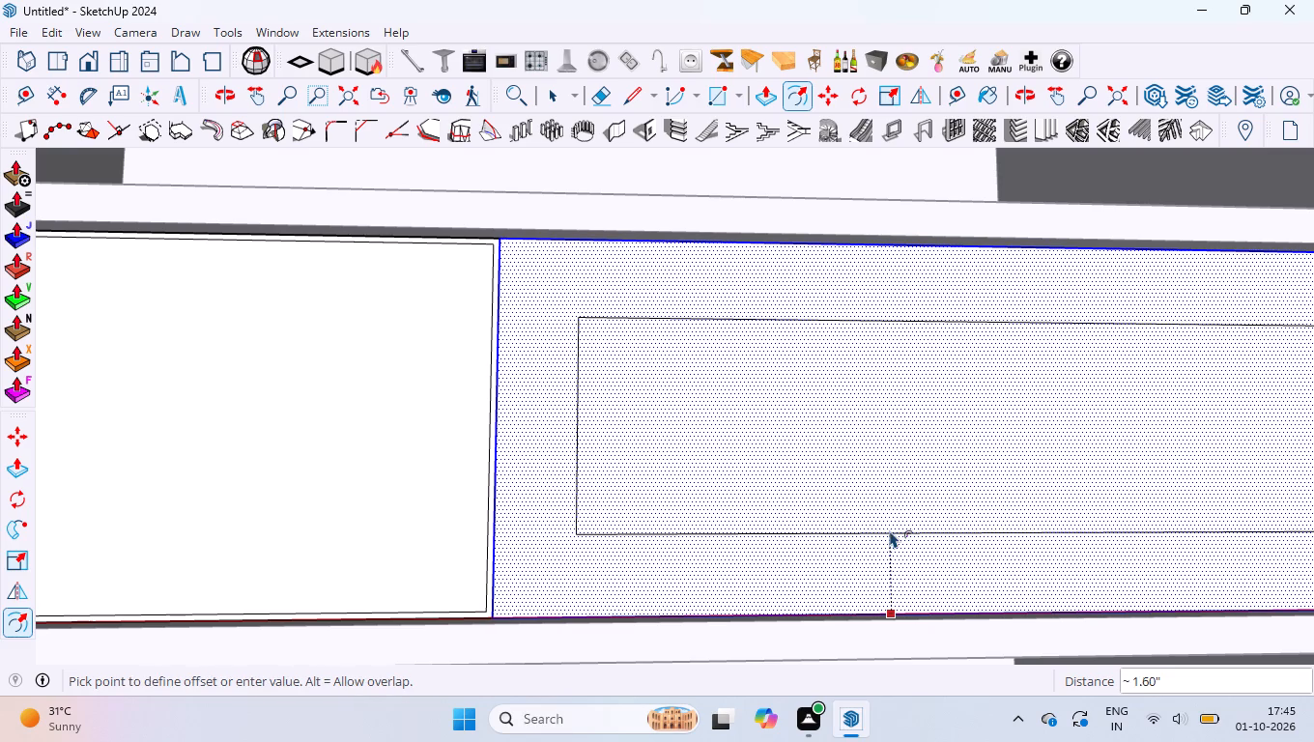
{"action": "key", "text": "3"}
{"action": "key", "text": "m"}
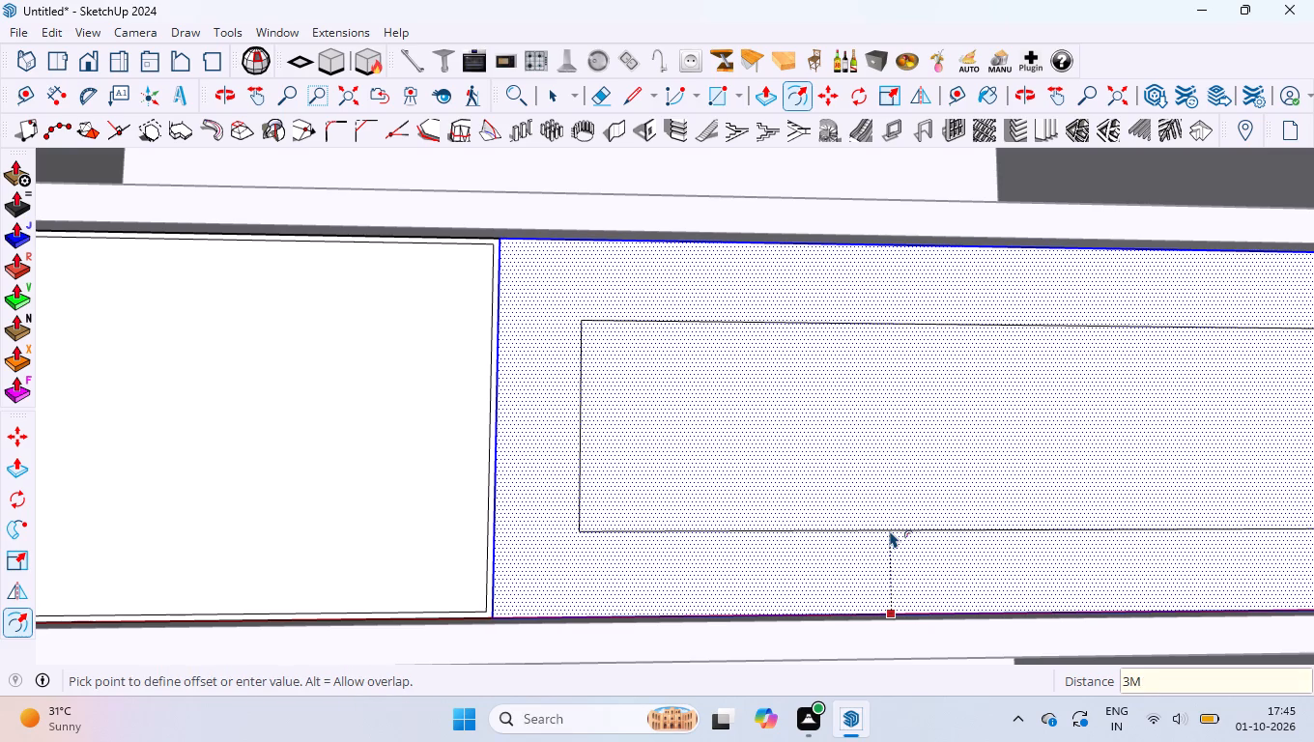
{"action": "key", "text": "m"}
{"action": "key", "text": "Return"}
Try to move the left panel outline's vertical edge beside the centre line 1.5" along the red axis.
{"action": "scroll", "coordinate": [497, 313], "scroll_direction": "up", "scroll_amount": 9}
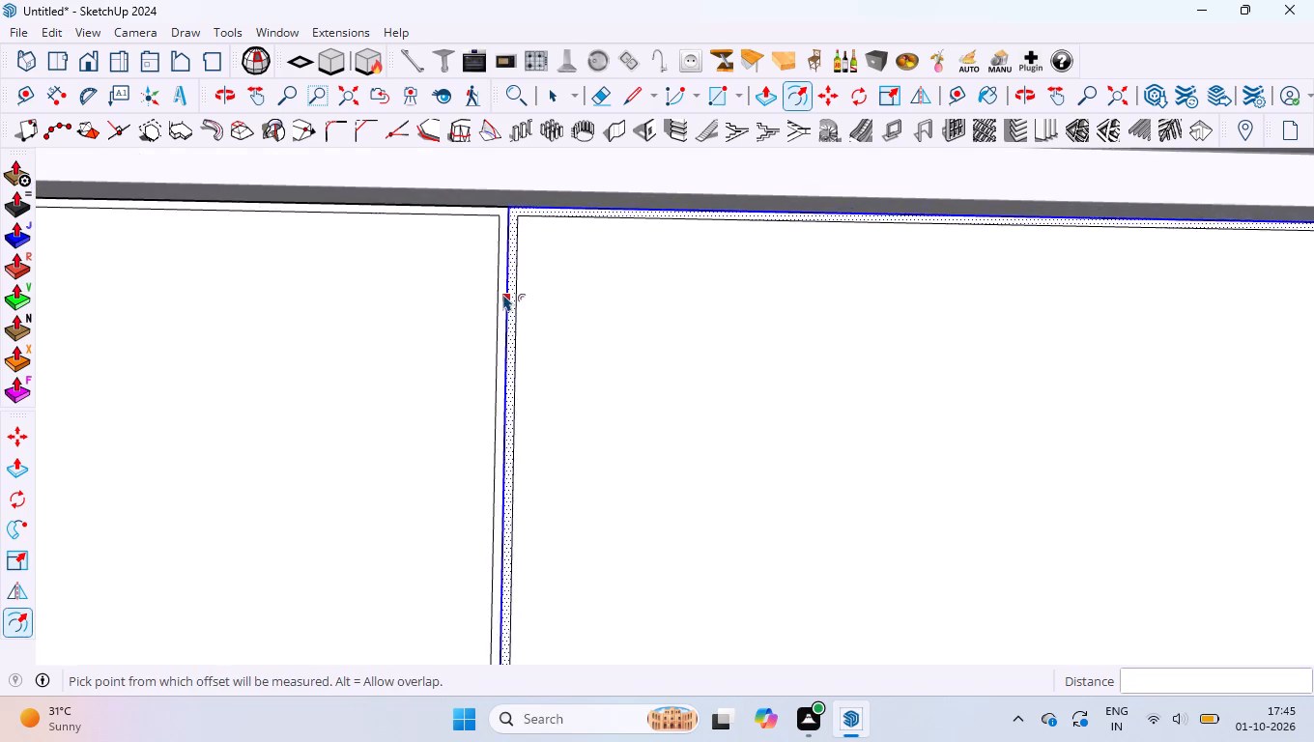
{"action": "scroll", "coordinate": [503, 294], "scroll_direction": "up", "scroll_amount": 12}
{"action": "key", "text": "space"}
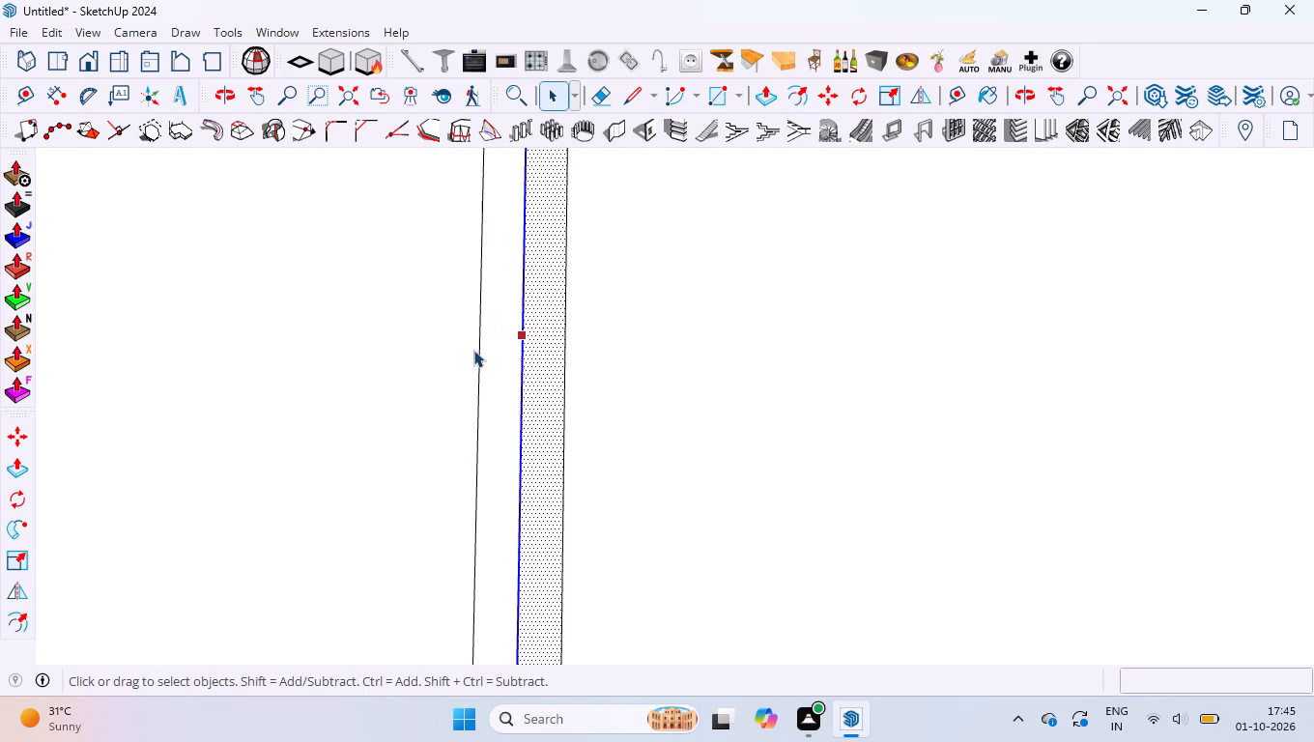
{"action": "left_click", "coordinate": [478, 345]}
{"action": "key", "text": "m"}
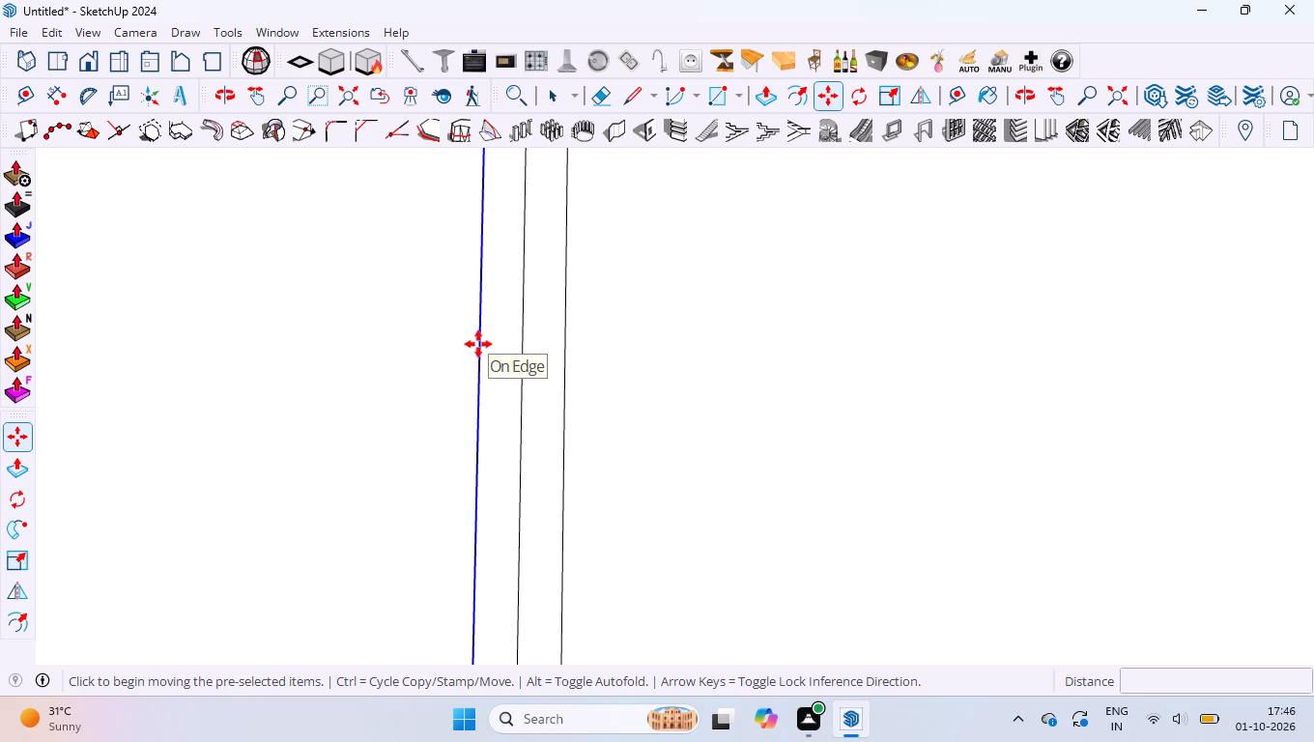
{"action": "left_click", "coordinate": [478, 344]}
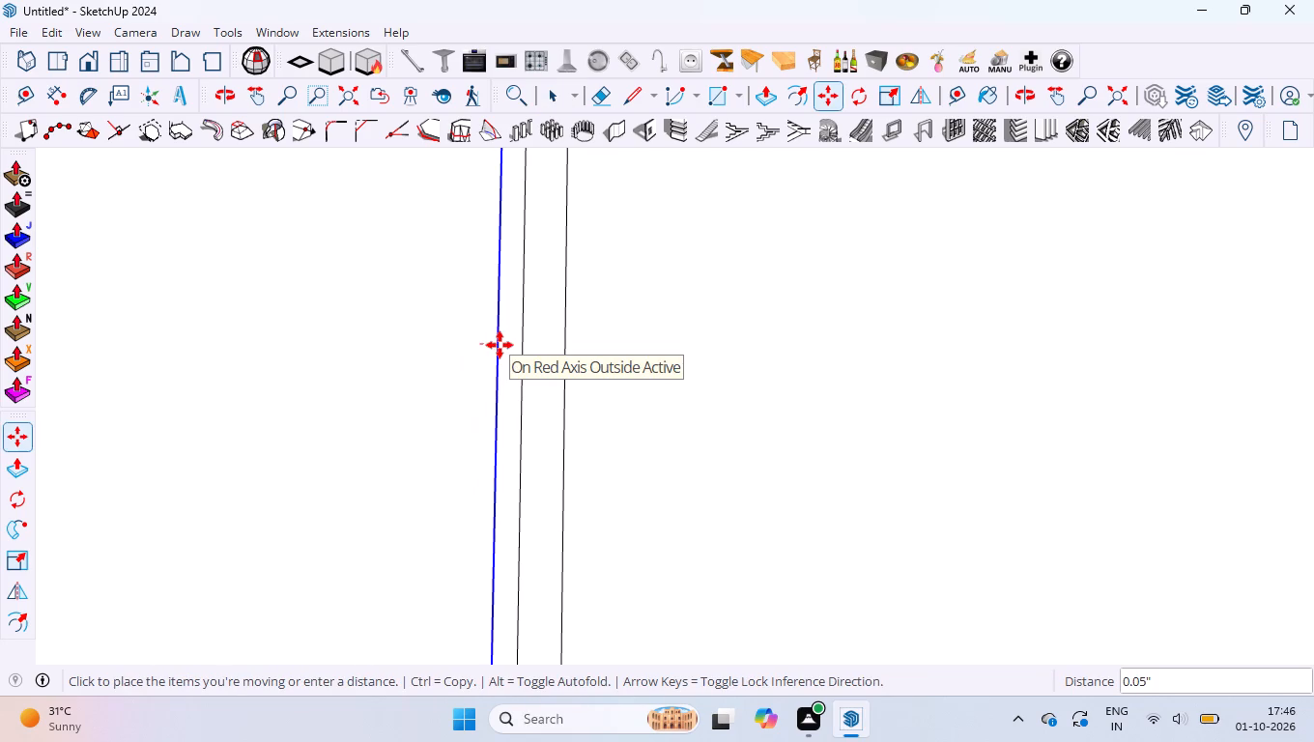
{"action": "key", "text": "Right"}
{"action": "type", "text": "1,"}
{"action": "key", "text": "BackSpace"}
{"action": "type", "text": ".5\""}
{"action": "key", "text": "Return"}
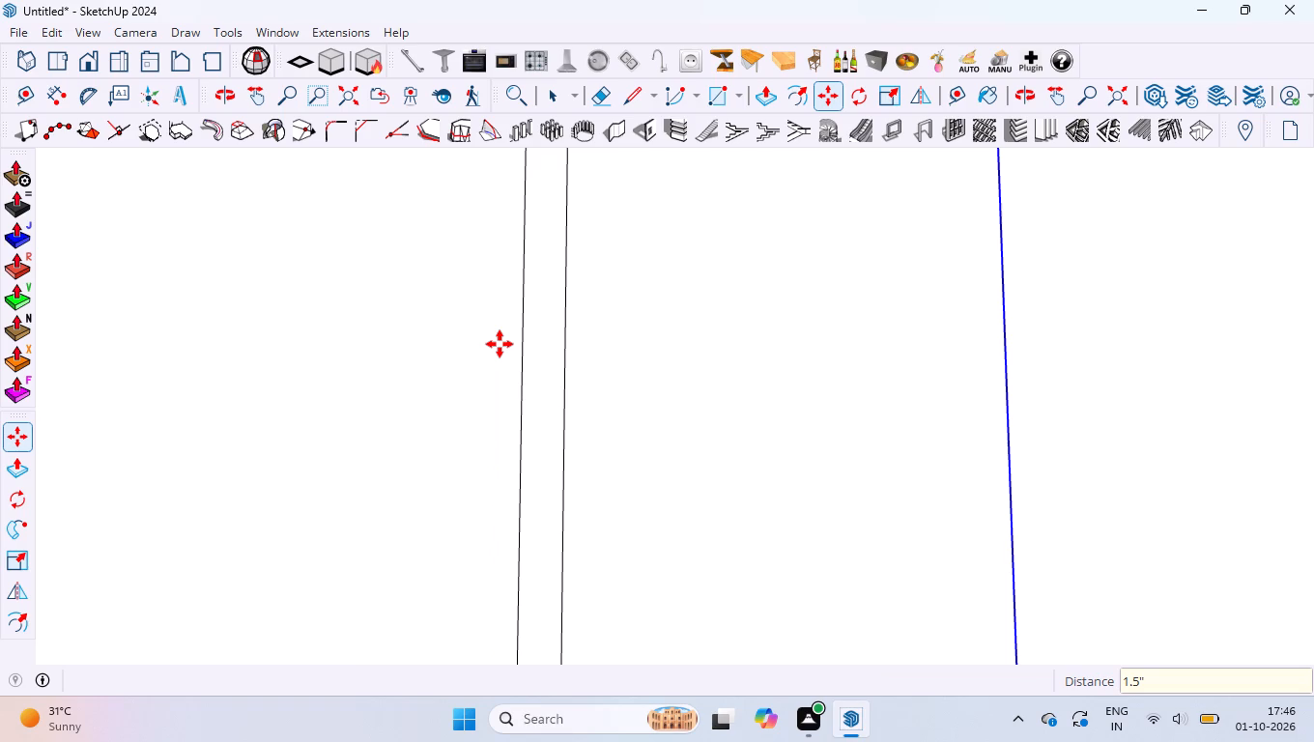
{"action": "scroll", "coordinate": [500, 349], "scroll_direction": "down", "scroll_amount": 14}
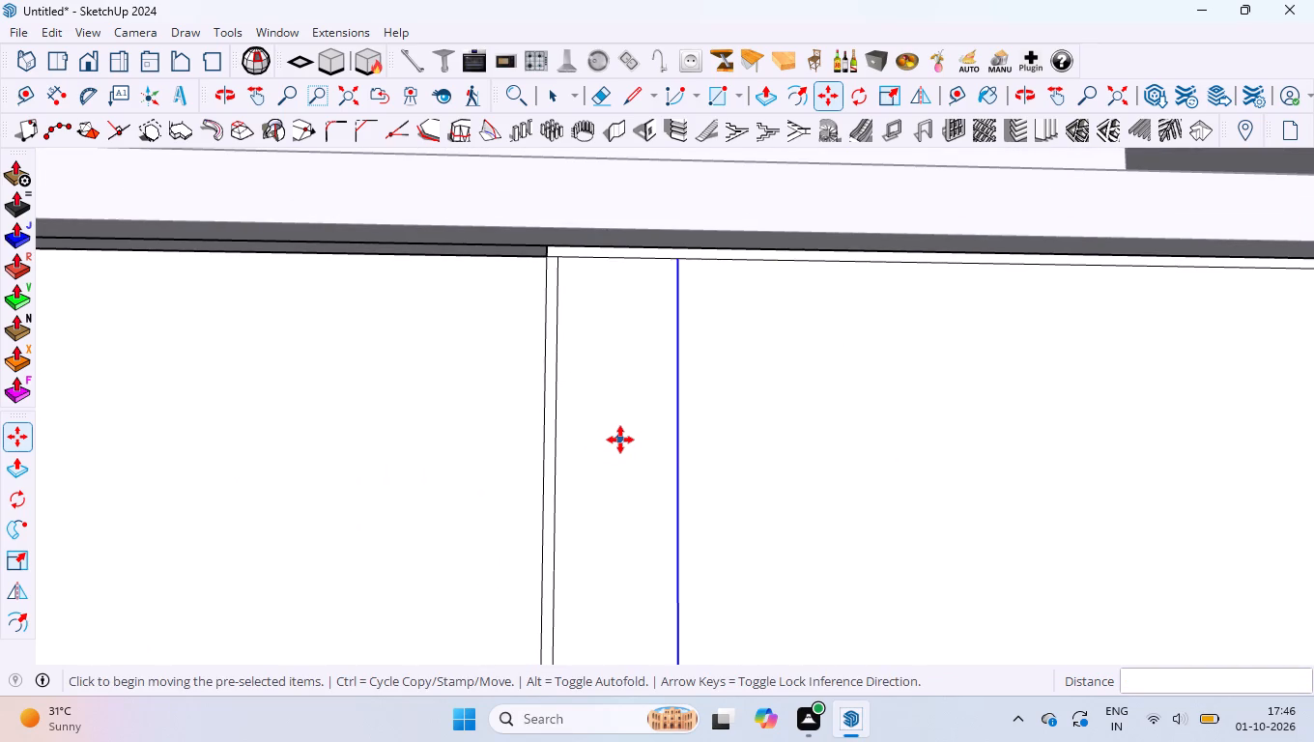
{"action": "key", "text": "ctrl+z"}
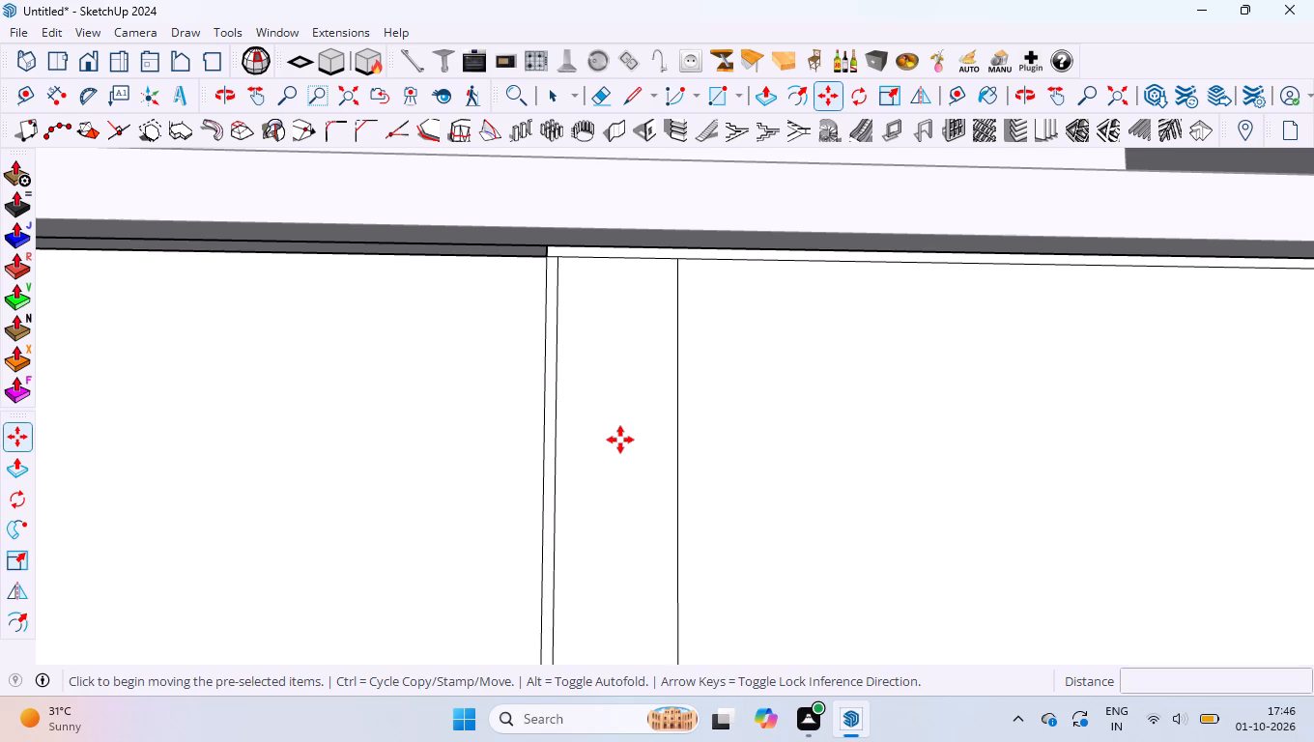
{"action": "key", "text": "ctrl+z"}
Move the left panel outline's vertical edge beside the centre line 1.5 mm toward that line along the red axis.
{"action": "scroll", "coordinate": [568, 315], "scroll_direction": "up", "scroll_amount": 2}
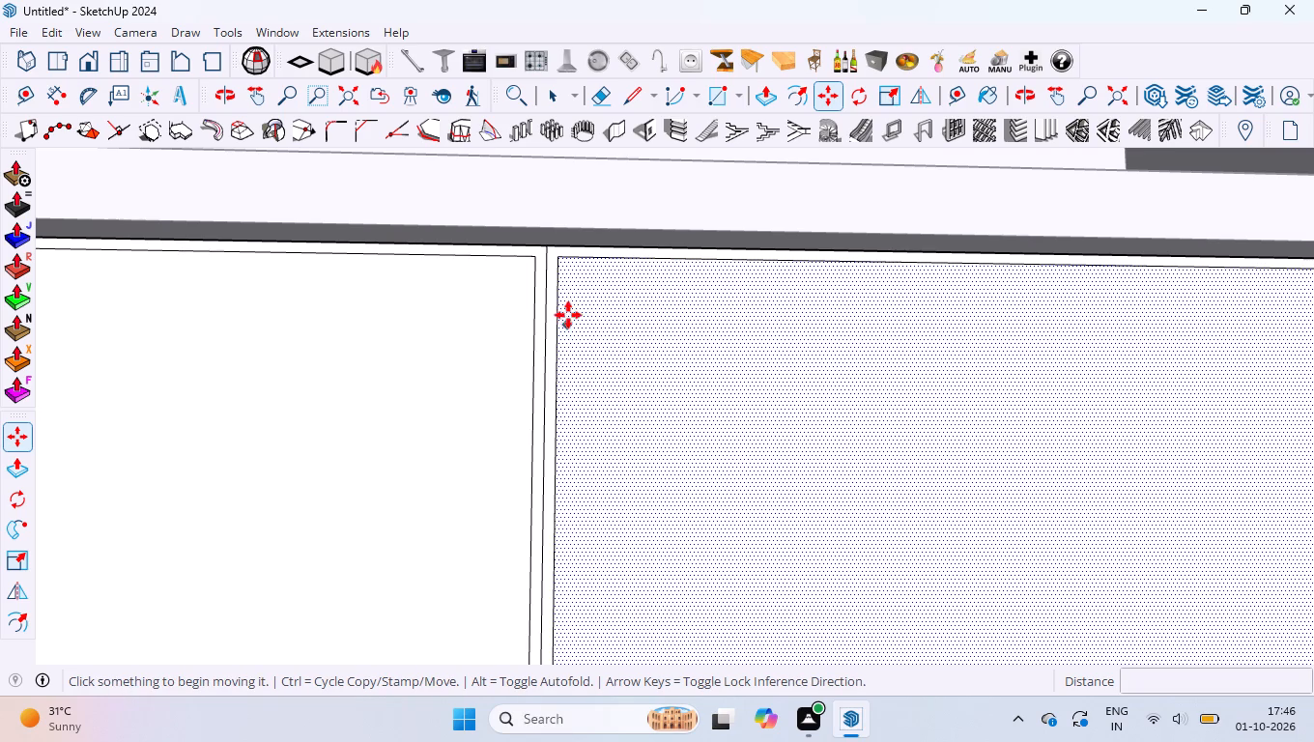
{"action": "scroll", "coordinate": [568, 315], "scroll_direction": "up", "scroll_amount": 6}
{"action": "left_click", "coordinate": [510, 300]}
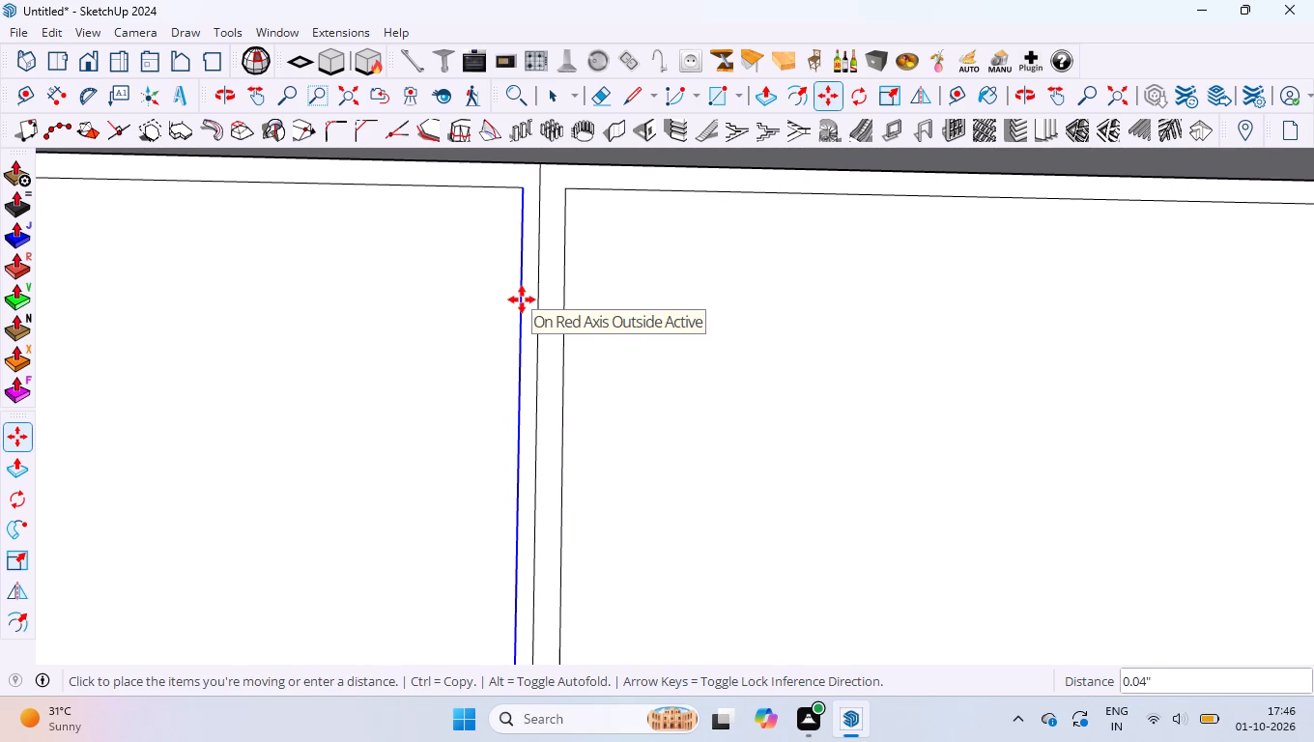
{"action": "type", "text": "1."}
{"action": "key", "text": "5"}
{"action": "type", "text": "MM"}
{"action": "key", "text": "Return"}
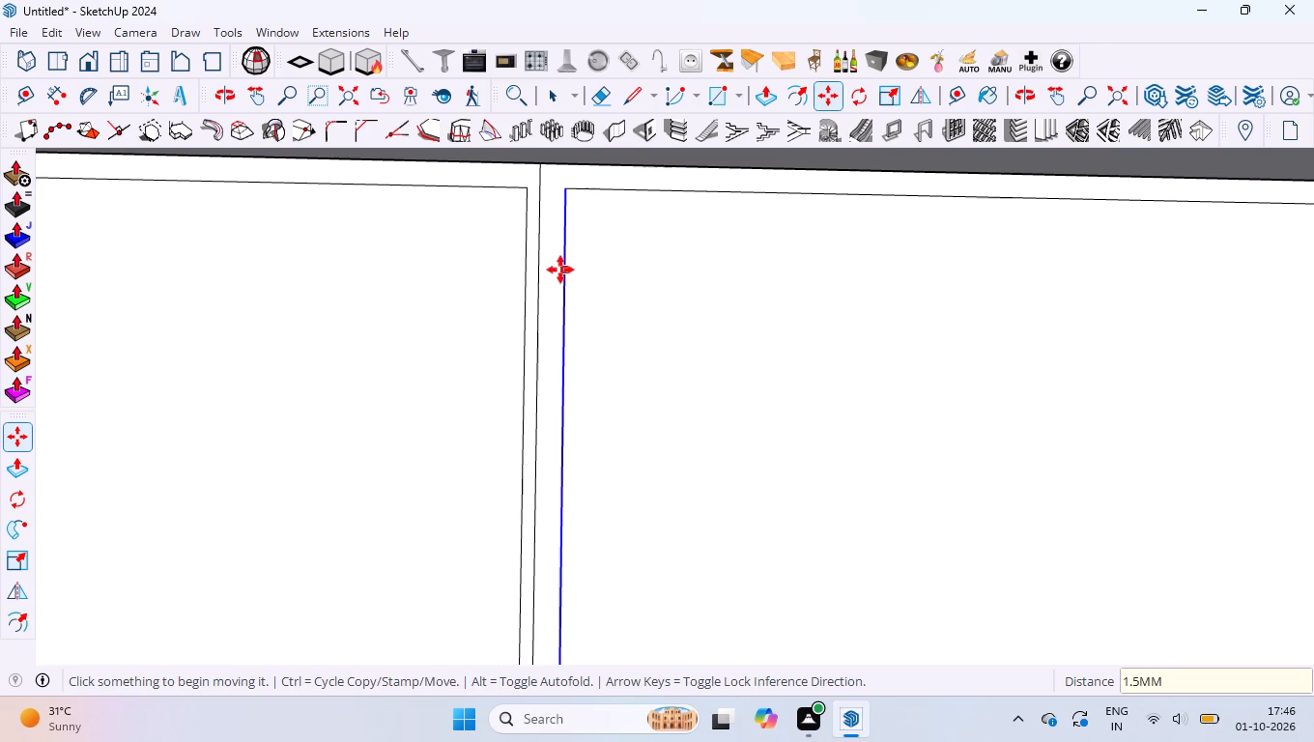
Move the right panel outline's vertical edge beside the centre line 1.5 mm toward that line along the red axis.
{"action": "left_click", "coordinate": [564, 266]}
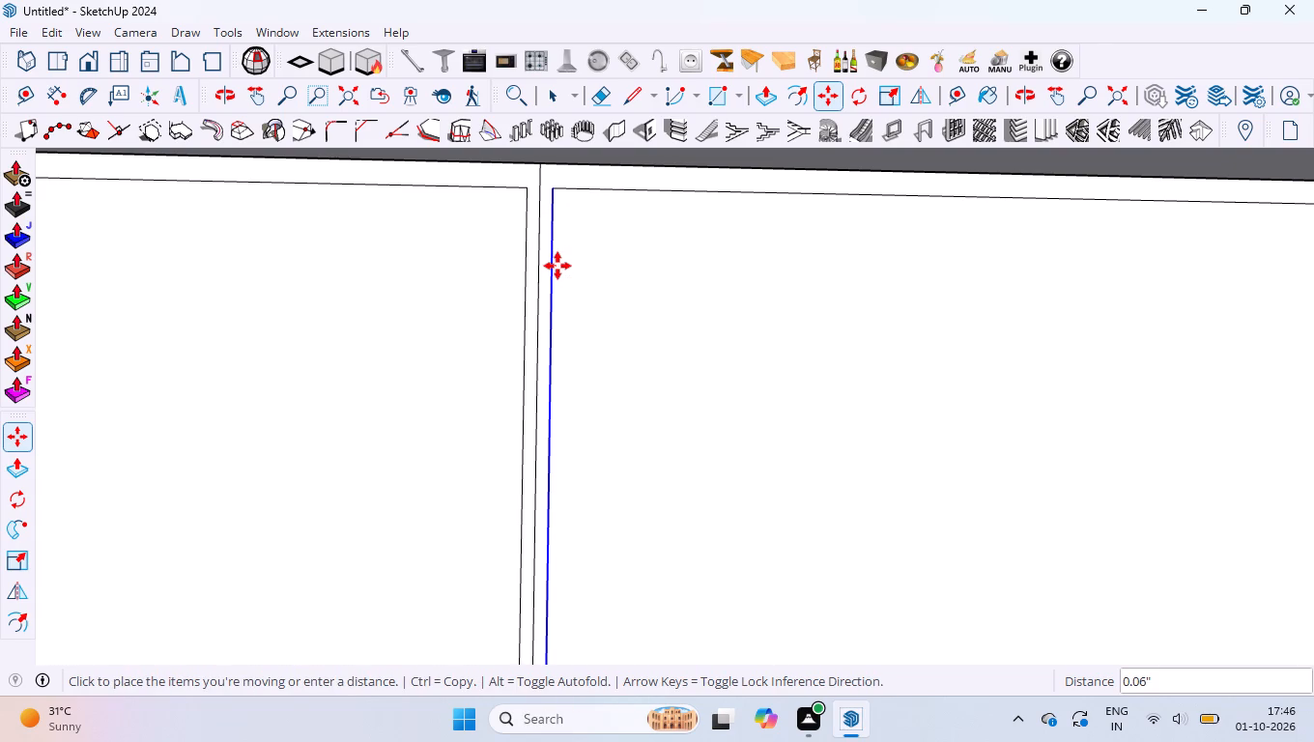
{"action": "type", "text": "1."}
{"action": "key", "text": "5"}
{"action": "type", "text": "MM"}
{"action": "key", "text": "Return"}
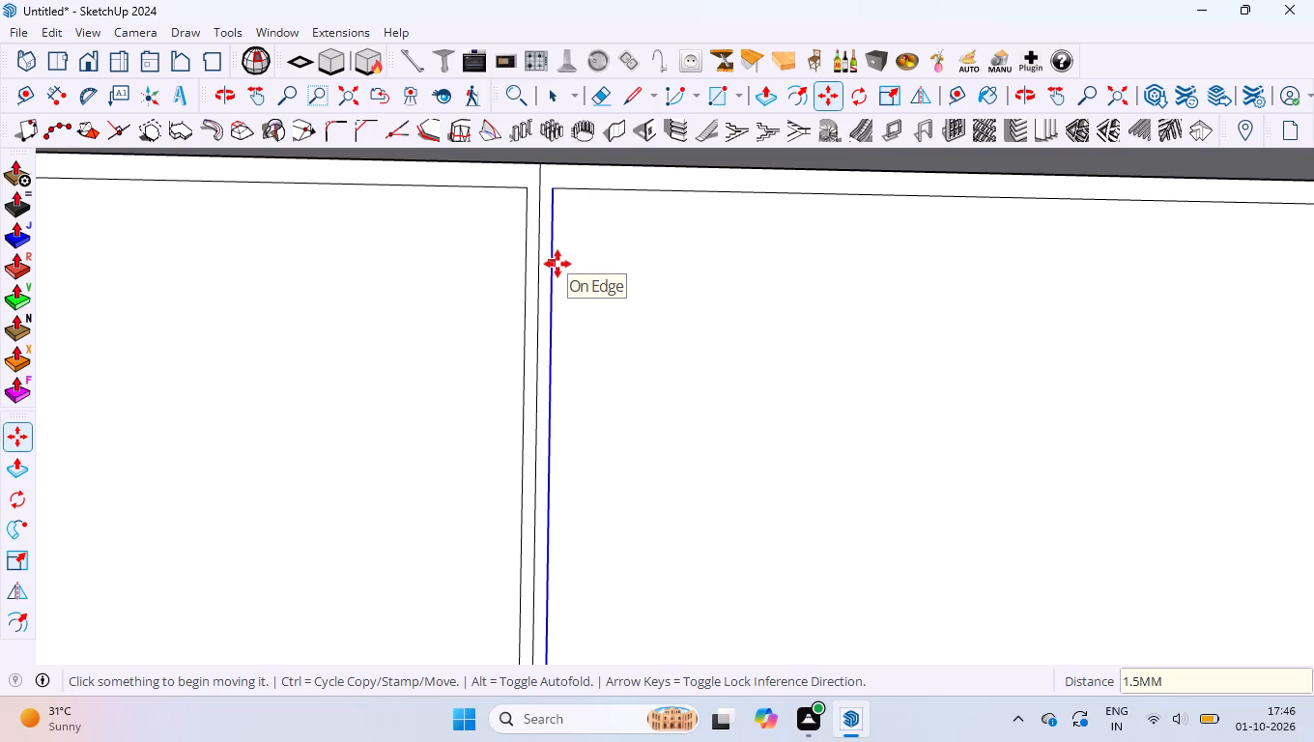
{"action": "scroll", "coordinate": [609, 345], "scroll_direction": "up", "scroll_amount": 1}
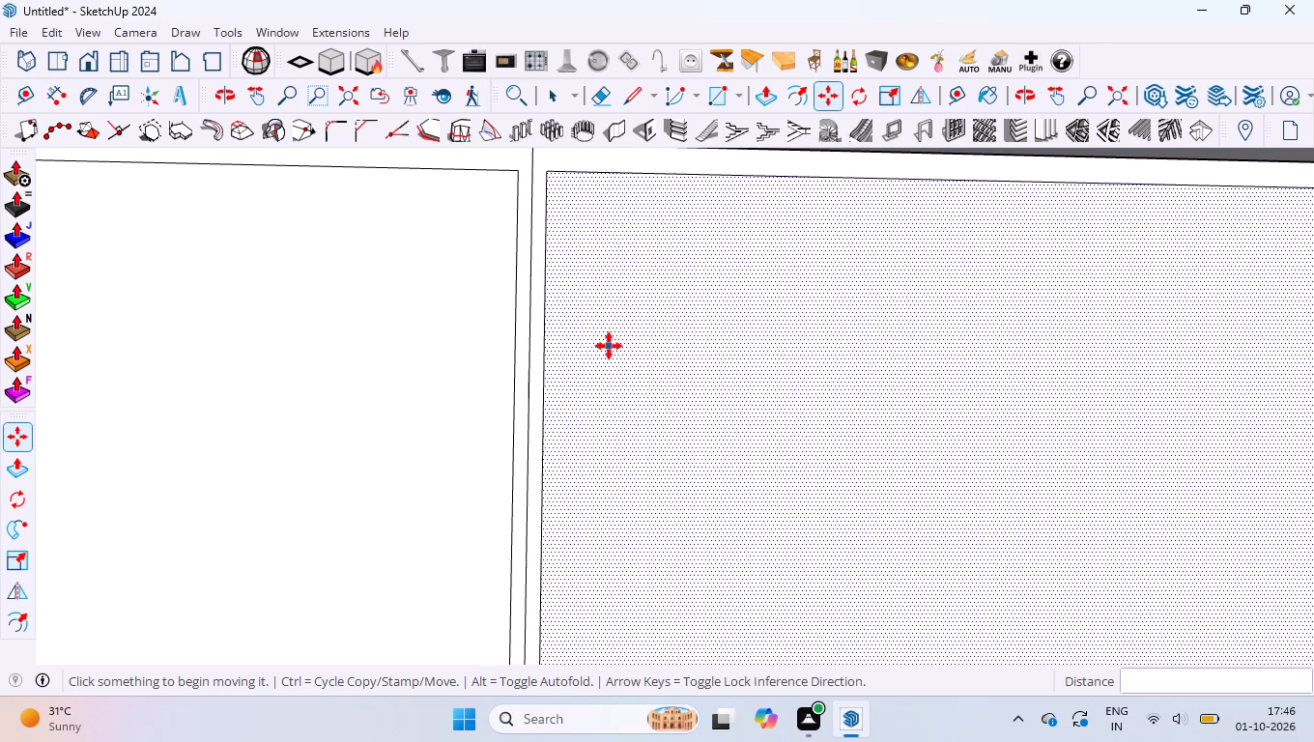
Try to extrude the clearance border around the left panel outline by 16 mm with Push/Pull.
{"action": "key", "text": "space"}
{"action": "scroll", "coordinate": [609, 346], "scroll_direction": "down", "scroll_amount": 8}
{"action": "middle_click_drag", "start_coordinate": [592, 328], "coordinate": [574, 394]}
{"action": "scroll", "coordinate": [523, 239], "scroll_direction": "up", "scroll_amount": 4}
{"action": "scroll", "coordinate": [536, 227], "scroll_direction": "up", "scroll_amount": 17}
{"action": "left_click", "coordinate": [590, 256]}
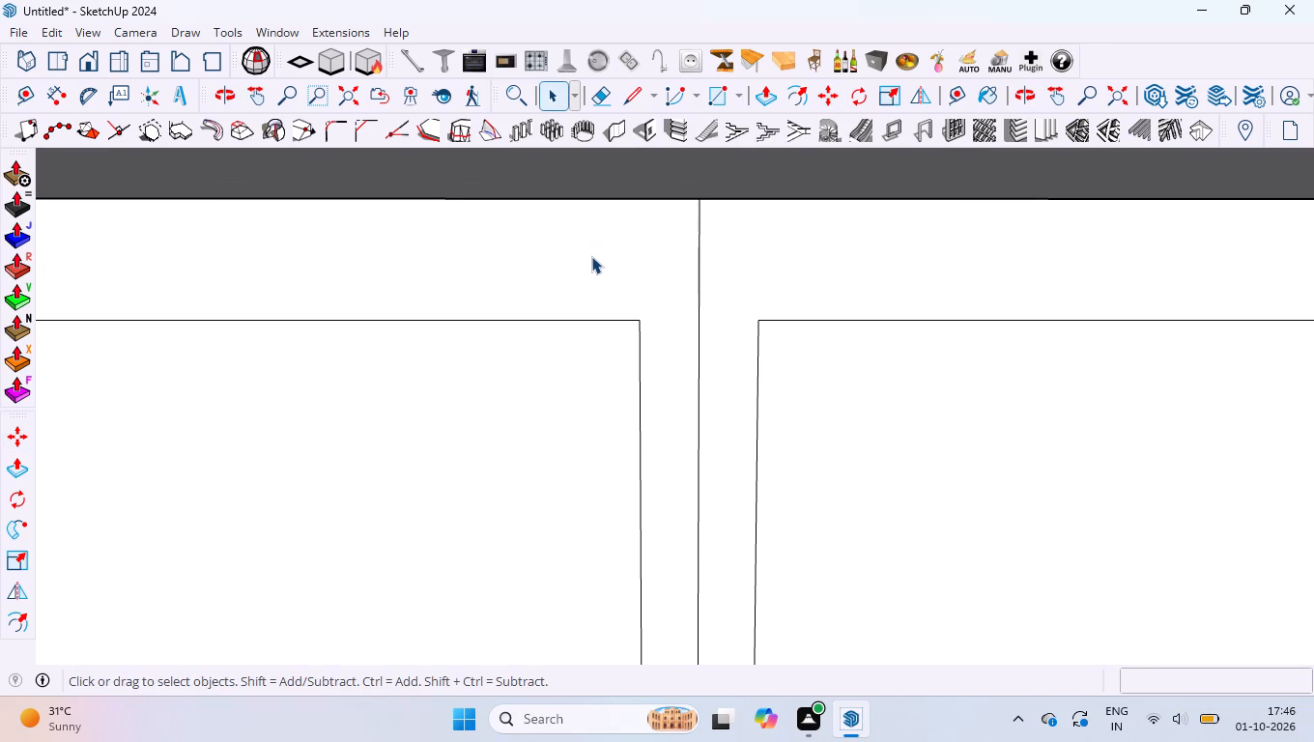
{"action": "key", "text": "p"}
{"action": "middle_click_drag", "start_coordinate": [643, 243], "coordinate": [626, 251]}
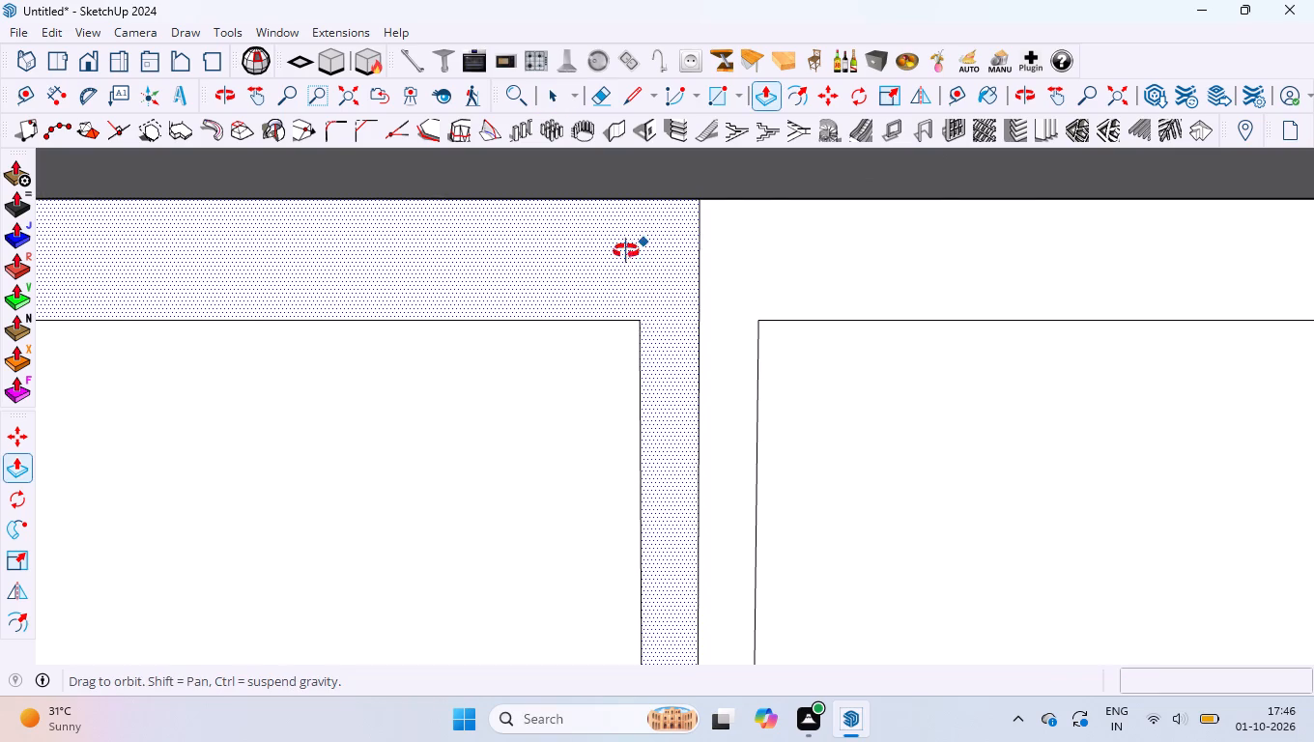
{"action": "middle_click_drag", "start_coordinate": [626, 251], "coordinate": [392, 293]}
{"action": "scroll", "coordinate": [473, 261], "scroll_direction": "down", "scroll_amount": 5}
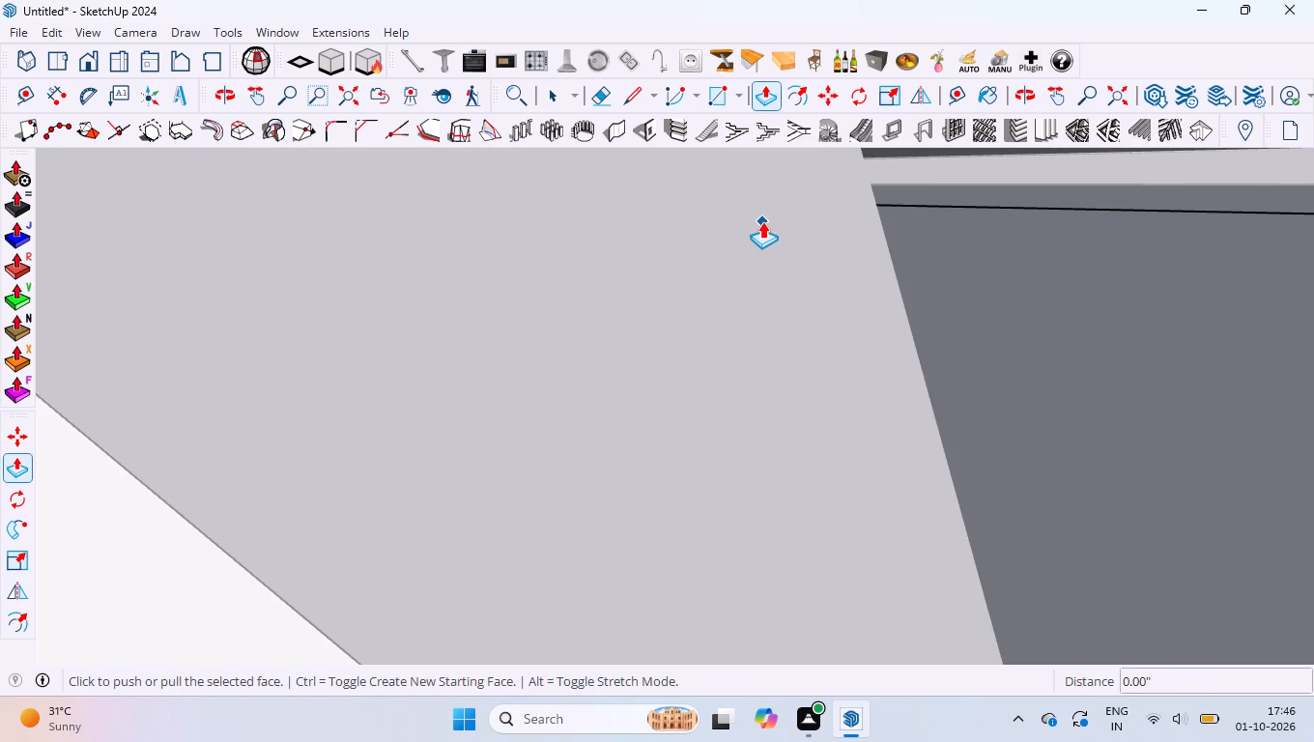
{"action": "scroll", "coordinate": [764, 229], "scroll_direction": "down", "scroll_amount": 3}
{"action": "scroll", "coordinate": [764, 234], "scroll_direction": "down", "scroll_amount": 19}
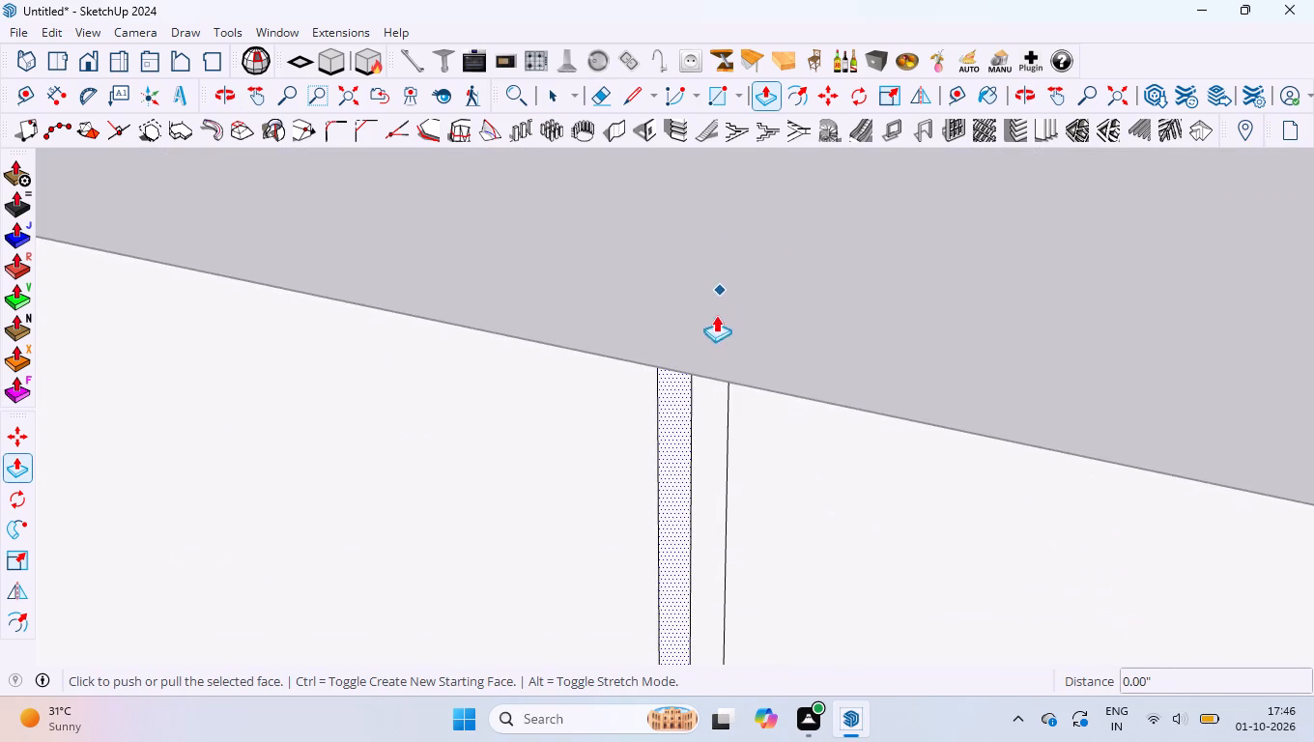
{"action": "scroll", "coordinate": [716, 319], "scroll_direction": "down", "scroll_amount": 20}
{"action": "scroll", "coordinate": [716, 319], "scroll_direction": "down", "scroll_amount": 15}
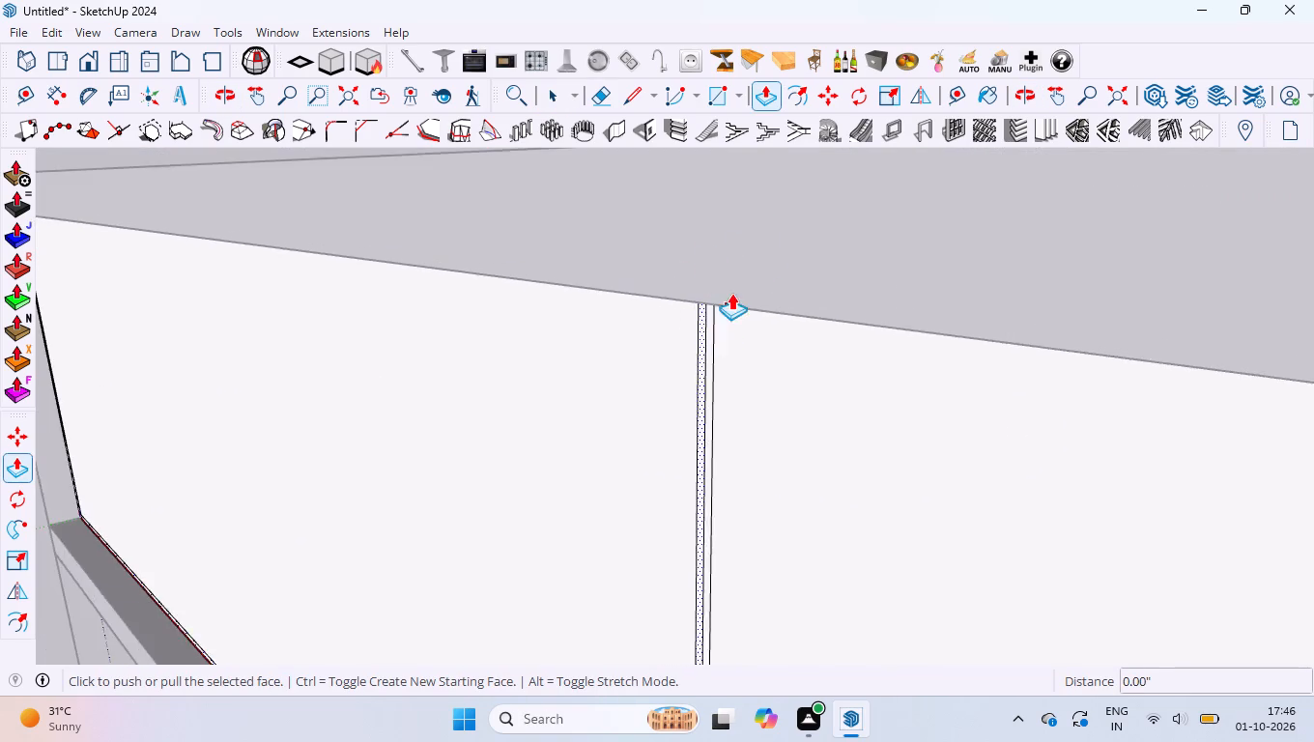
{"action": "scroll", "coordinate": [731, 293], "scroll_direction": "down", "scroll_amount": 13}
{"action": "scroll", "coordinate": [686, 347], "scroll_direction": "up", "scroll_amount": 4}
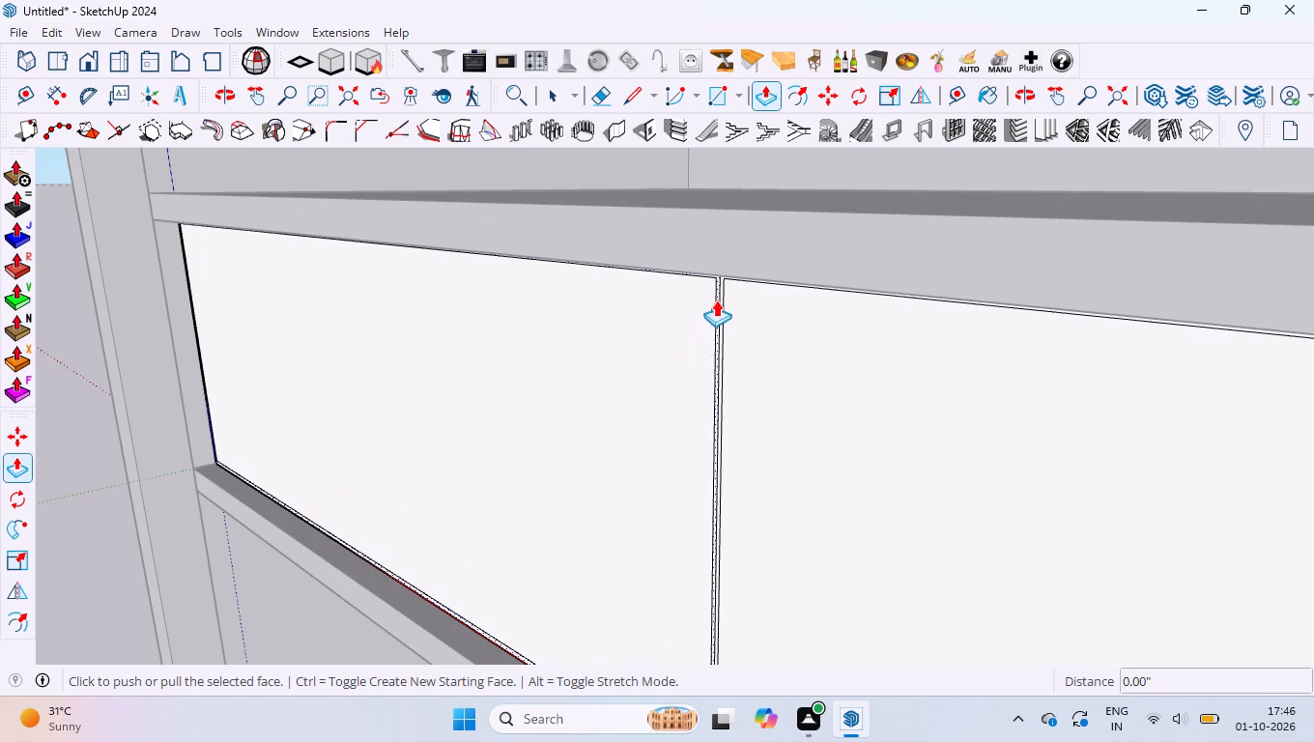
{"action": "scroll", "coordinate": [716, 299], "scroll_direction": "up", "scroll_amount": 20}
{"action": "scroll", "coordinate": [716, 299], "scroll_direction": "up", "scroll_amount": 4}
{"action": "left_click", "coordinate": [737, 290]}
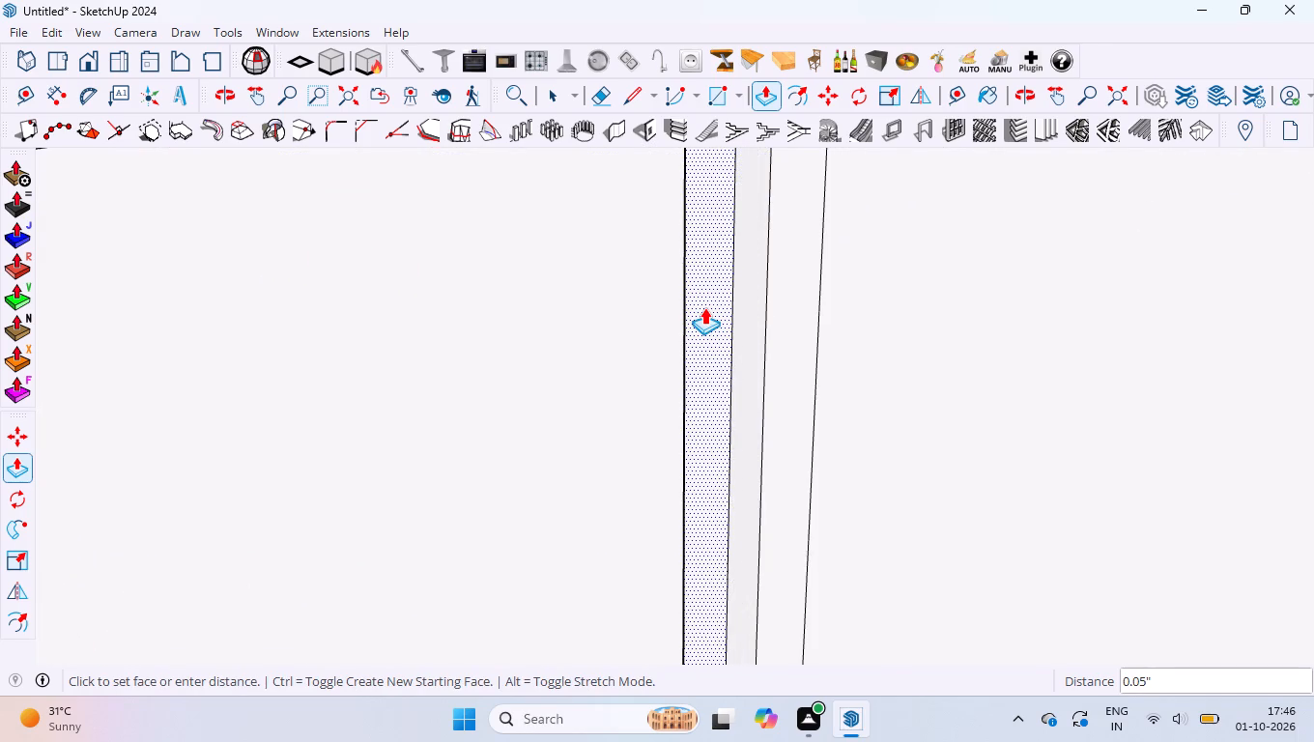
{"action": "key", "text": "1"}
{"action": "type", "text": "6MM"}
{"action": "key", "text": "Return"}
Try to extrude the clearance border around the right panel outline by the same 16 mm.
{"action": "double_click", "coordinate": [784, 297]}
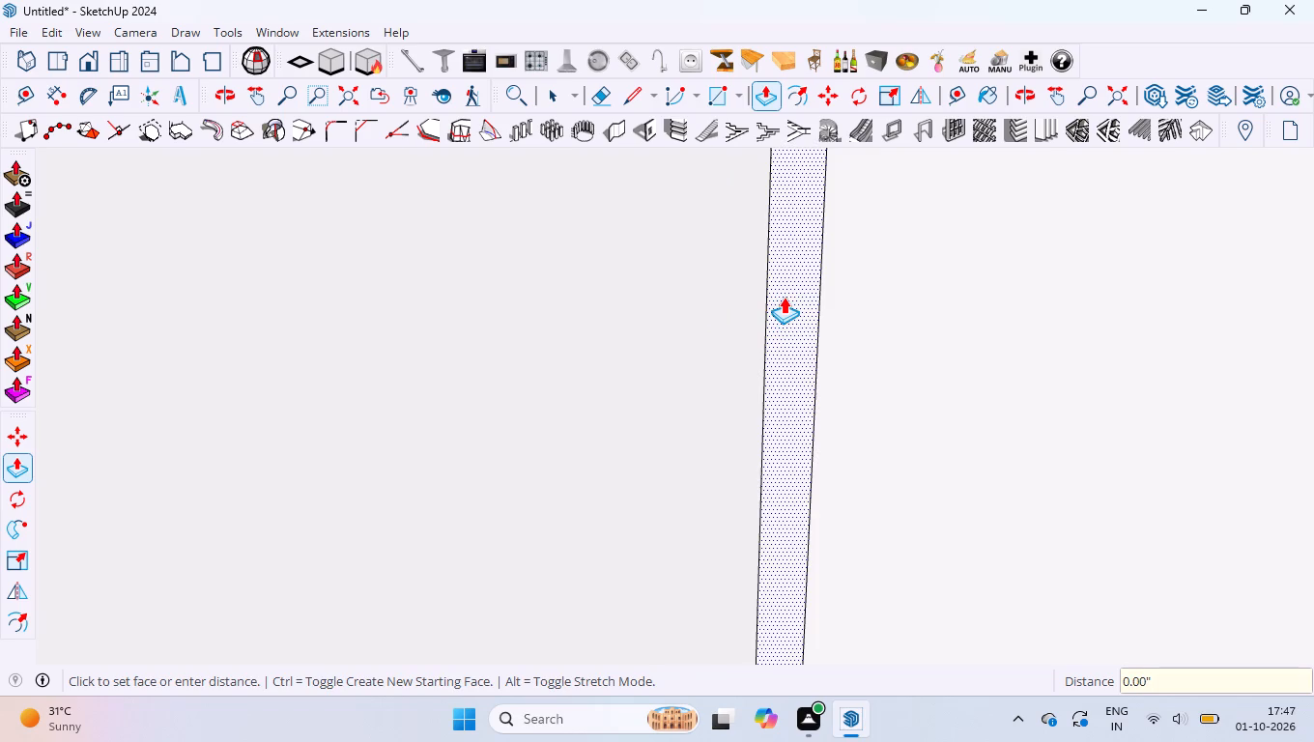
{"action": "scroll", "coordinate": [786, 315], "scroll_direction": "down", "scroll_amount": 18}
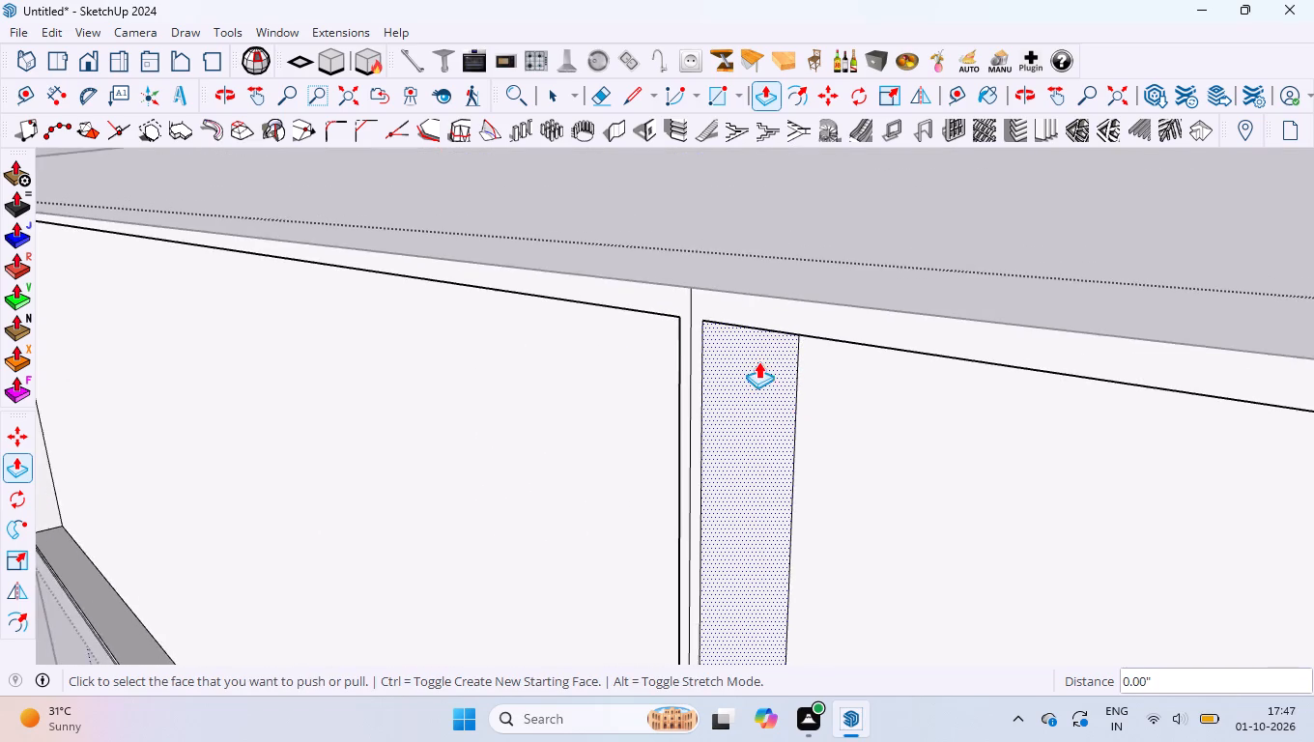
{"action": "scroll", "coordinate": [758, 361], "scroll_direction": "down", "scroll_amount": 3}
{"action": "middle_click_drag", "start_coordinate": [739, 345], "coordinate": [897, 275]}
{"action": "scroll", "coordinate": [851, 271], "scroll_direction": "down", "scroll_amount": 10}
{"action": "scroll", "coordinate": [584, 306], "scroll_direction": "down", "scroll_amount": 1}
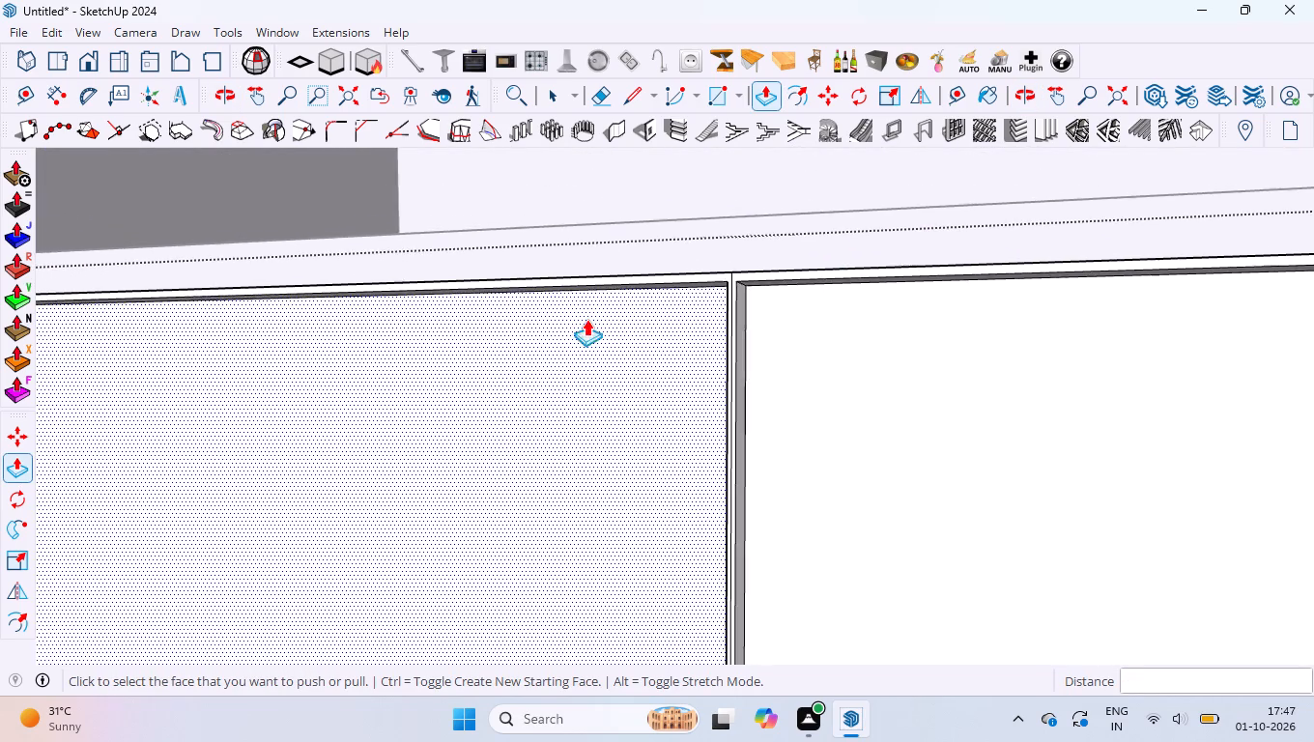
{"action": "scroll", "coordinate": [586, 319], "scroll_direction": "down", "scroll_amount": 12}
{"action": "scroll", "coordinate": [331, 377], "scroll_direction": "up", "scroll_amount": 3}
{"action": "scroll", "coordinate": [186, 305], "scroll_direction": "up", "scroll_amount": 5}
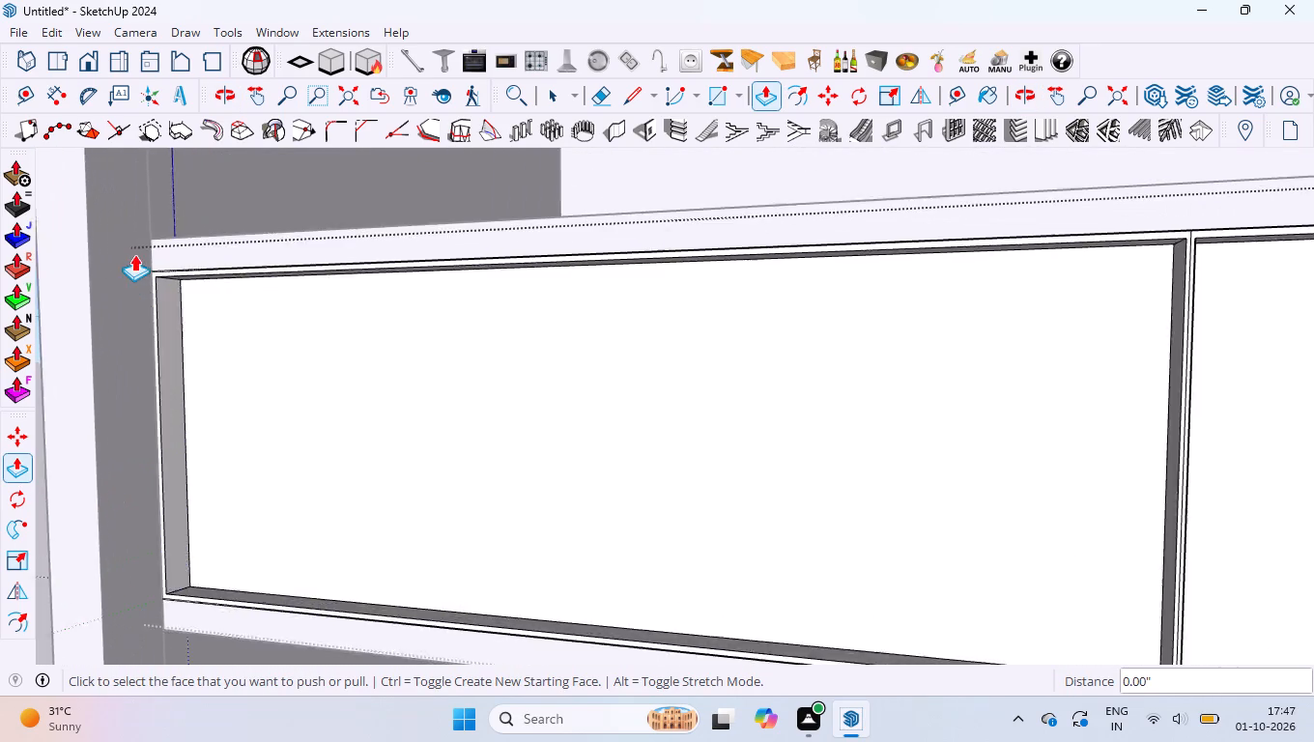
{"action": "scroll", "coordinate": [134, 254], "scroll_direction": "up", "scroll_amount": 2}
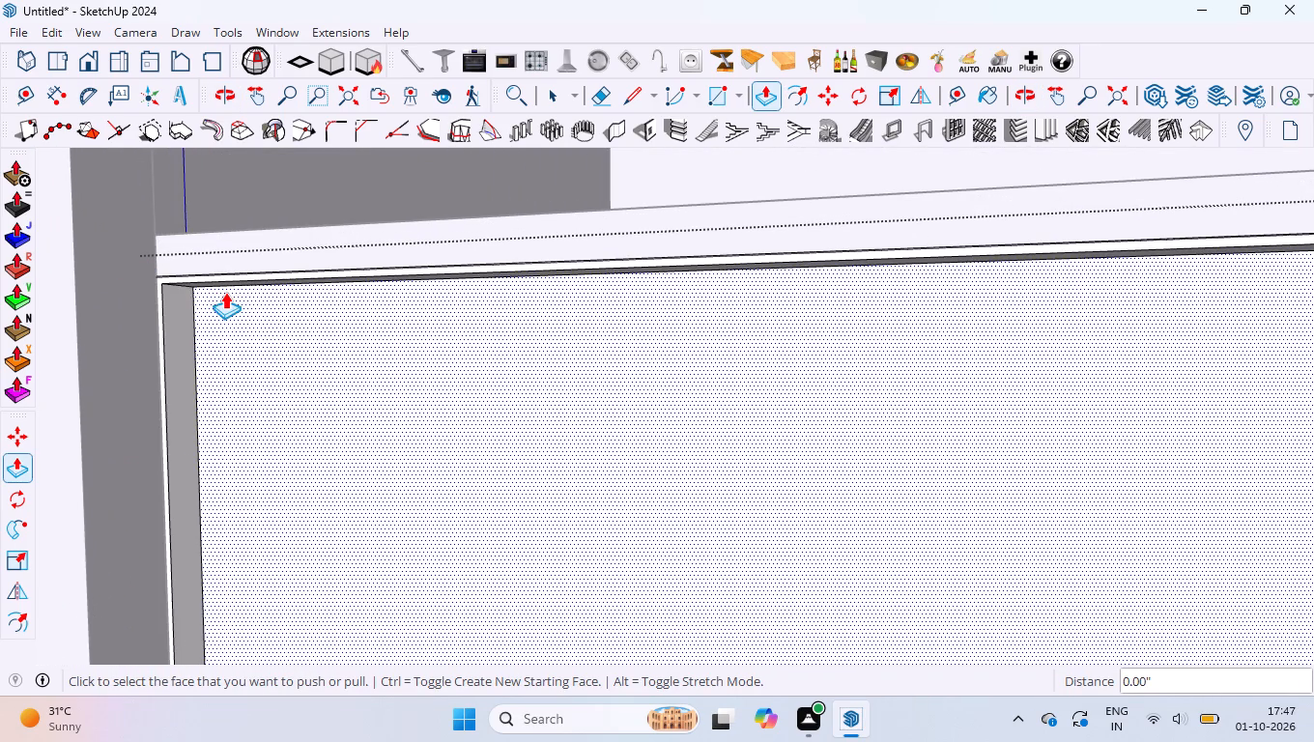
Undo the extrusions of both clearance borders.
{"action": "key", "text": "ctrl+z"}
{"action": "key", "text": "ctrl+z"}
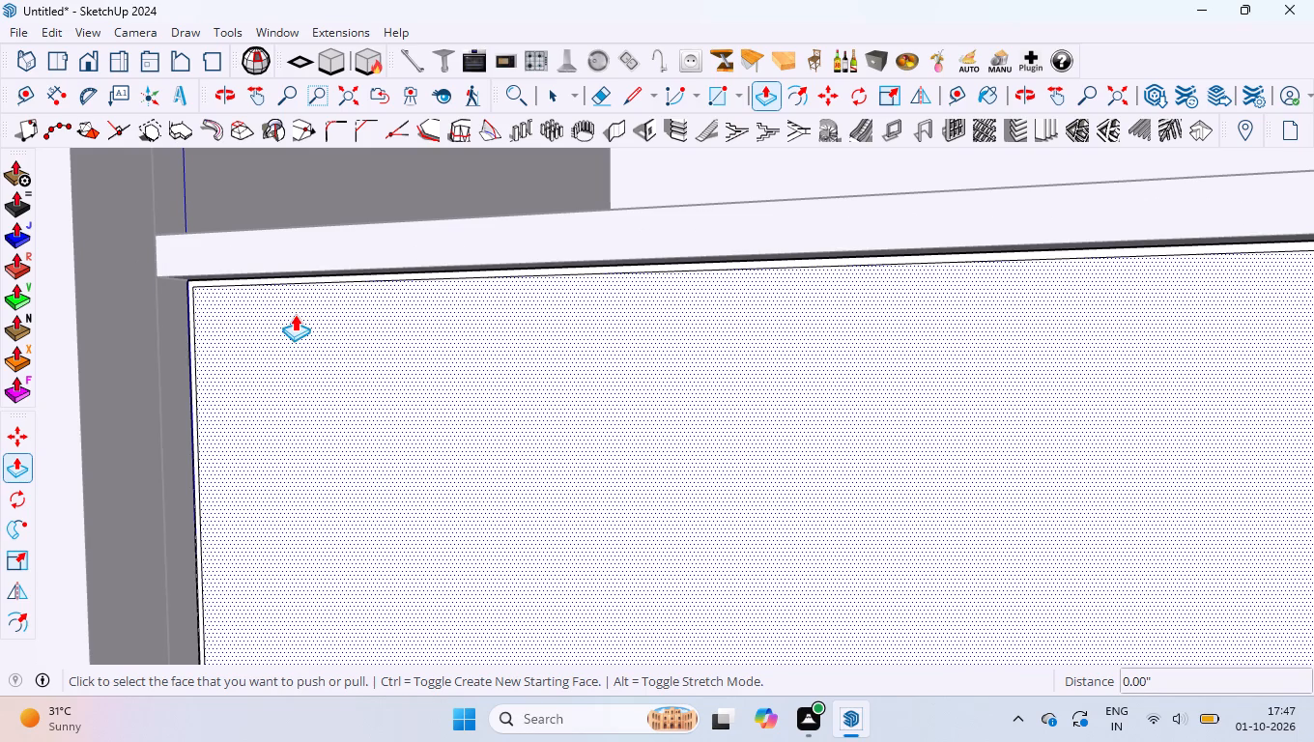
Extrude the left and right panel faces forward by the same 16 mm with Push/Pull.
{"action": "double_click", "coordinate": [295, 313]}
{"action": "scroll", "coordinate": [270, 312], "scroll_direction": "down", "scroll_amount": 12}
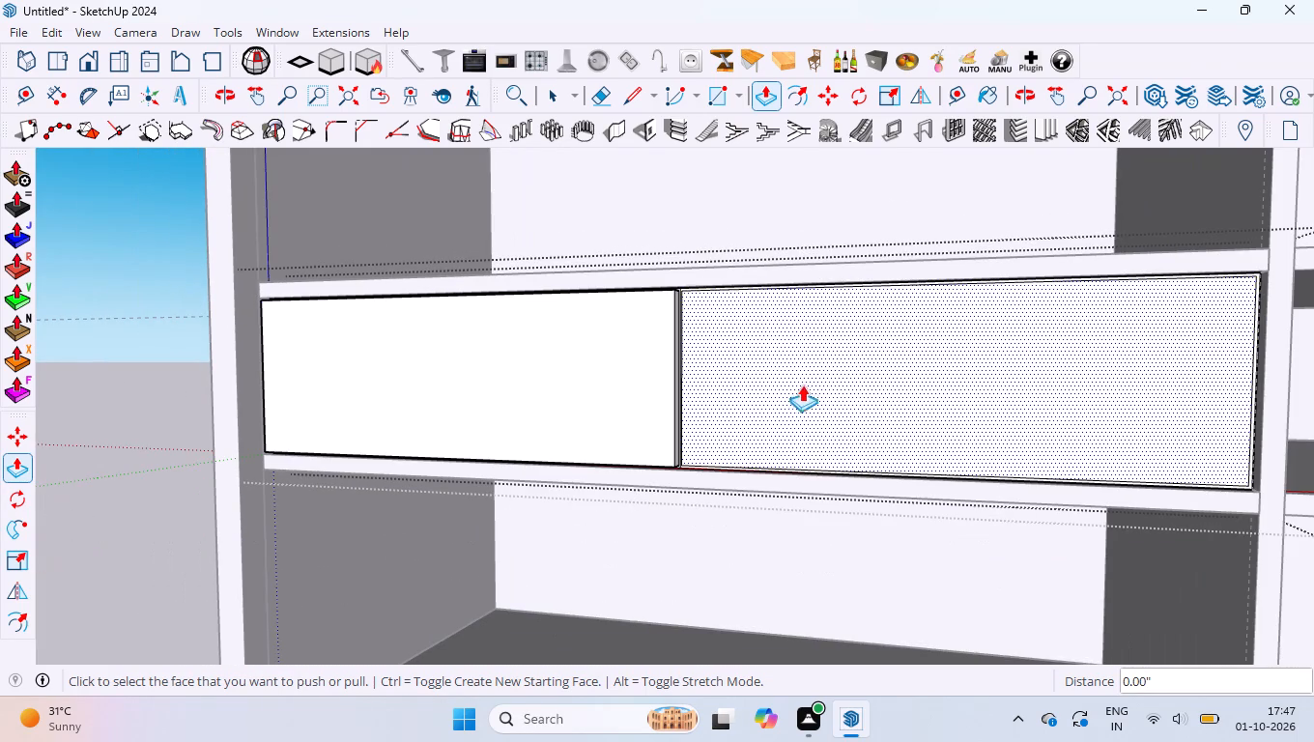
{"action": "double_click", "coordinate": [811, 377]}
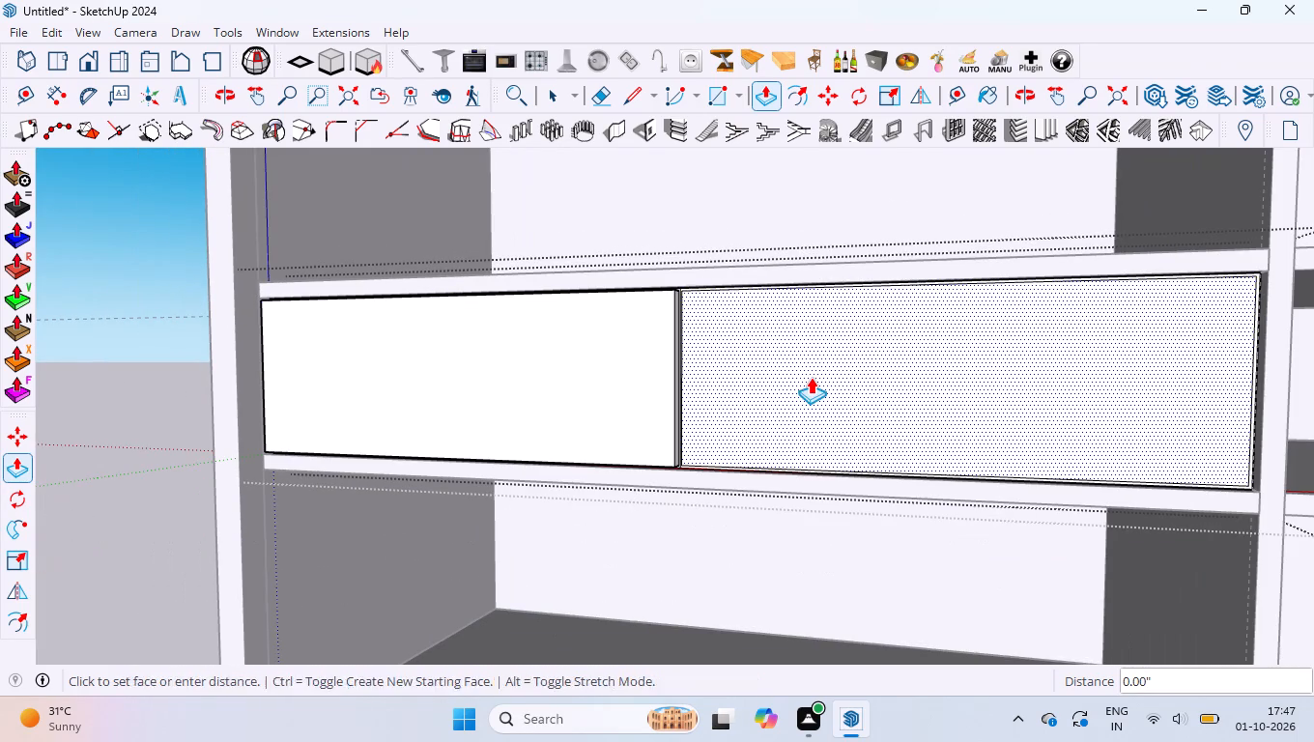
Measure the central gap between the facing top corners of the two panels without placing a dimension.
{"action": "scroll", "coordinate": [690, 290], "scroll_direction": "up", "scroll_amount": 14}
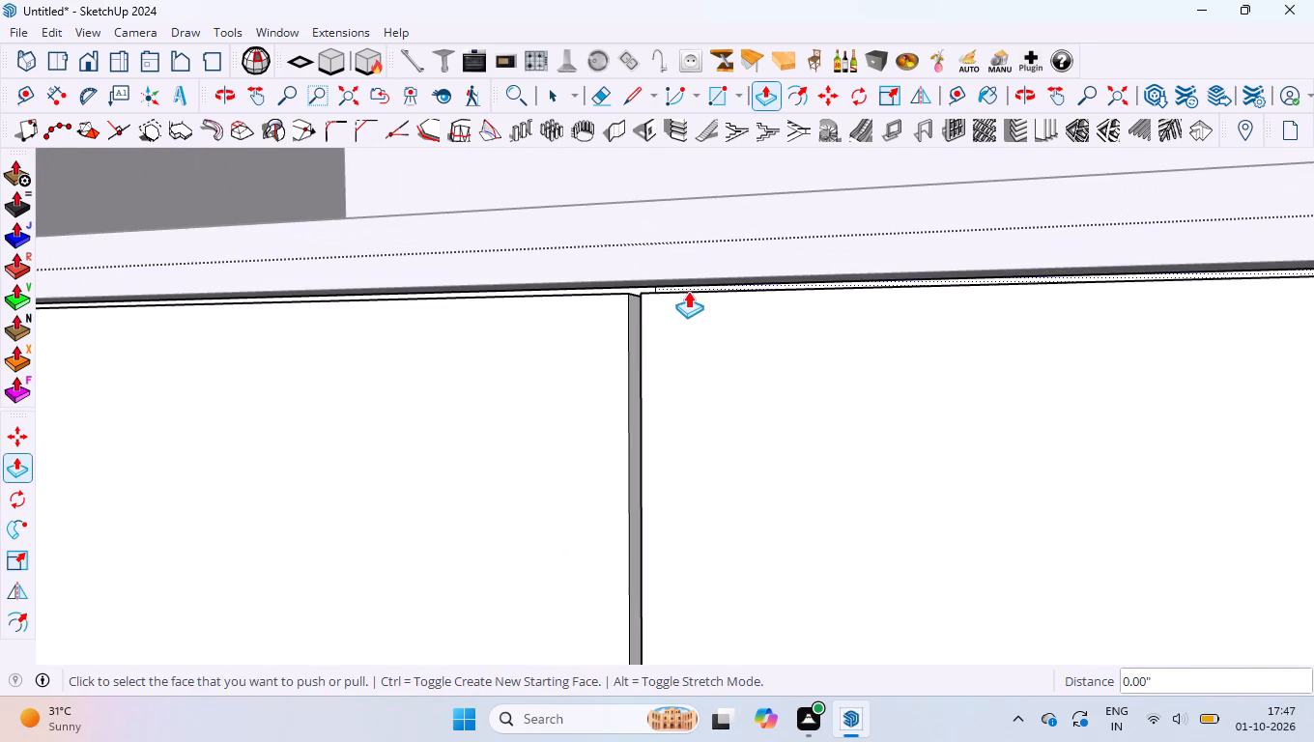
{"action": "scroll", "coordinate": [688, 291], "scroll_direction": "up", "scroll_amount": 5}
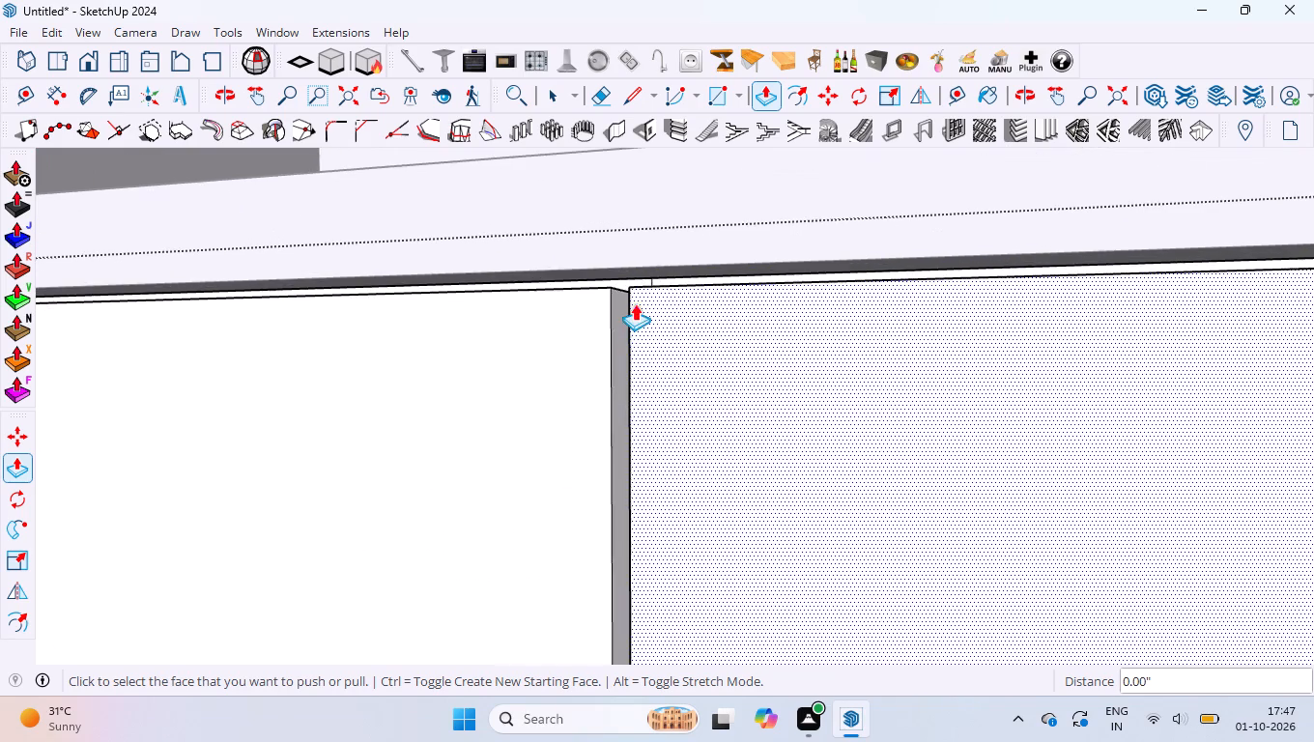
{"action": "scroll", "coordinate": [635, 303], "scroll_direction": "up", "scroll_amount": 6}
{"action": "middle_click_drag", "start_coordinate": [620, 292], "coordinate": [748, 317]}
{"action": "scroll", "coordinate": [678, 285], "scroll_direction": "up", "scroll_amount": 4}
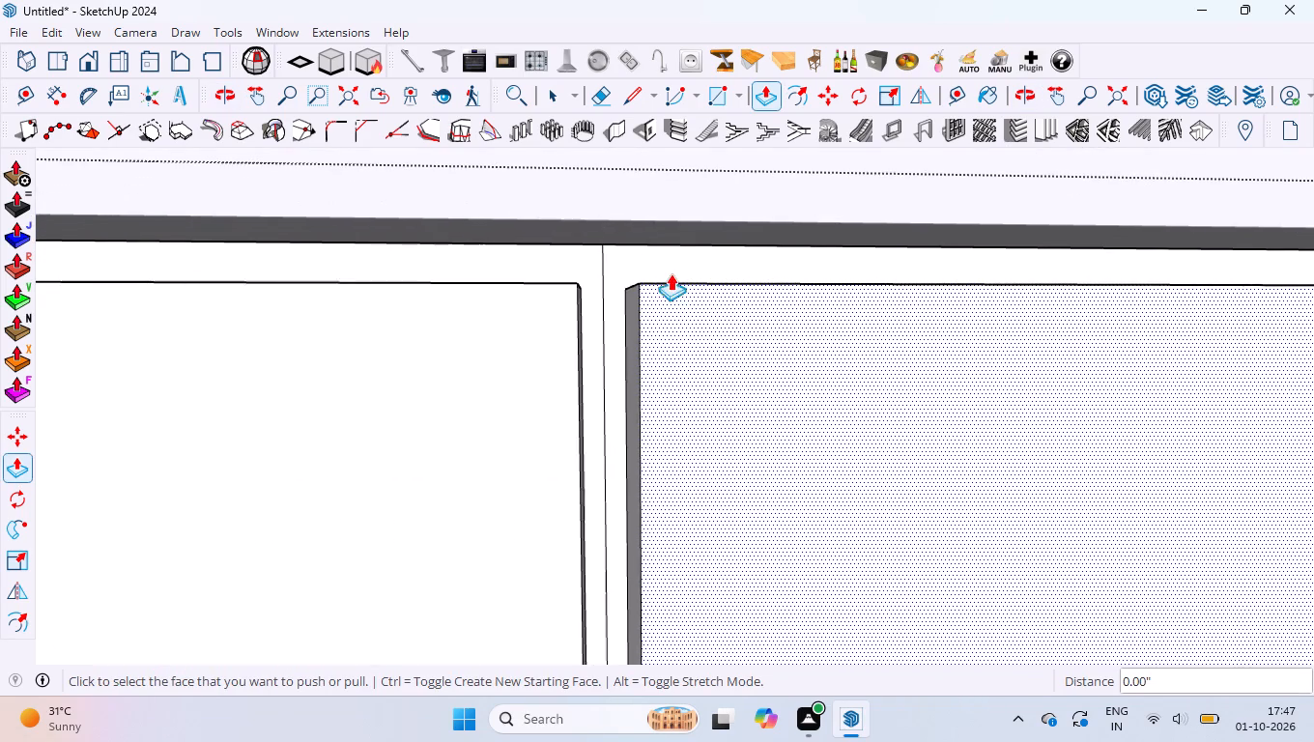
{"action": "scroll", "coordinate": [671, 273], "scroll_direction": "up", "scroll_amount": 10}
{"action": "scroll", "coordinate": [505, 312], "scroll_direction": "up", "scroll_amount": 2}
{"action": "middle_click_drag", "start_coordinate": [504, 313], "coordinate": [552, 325]}
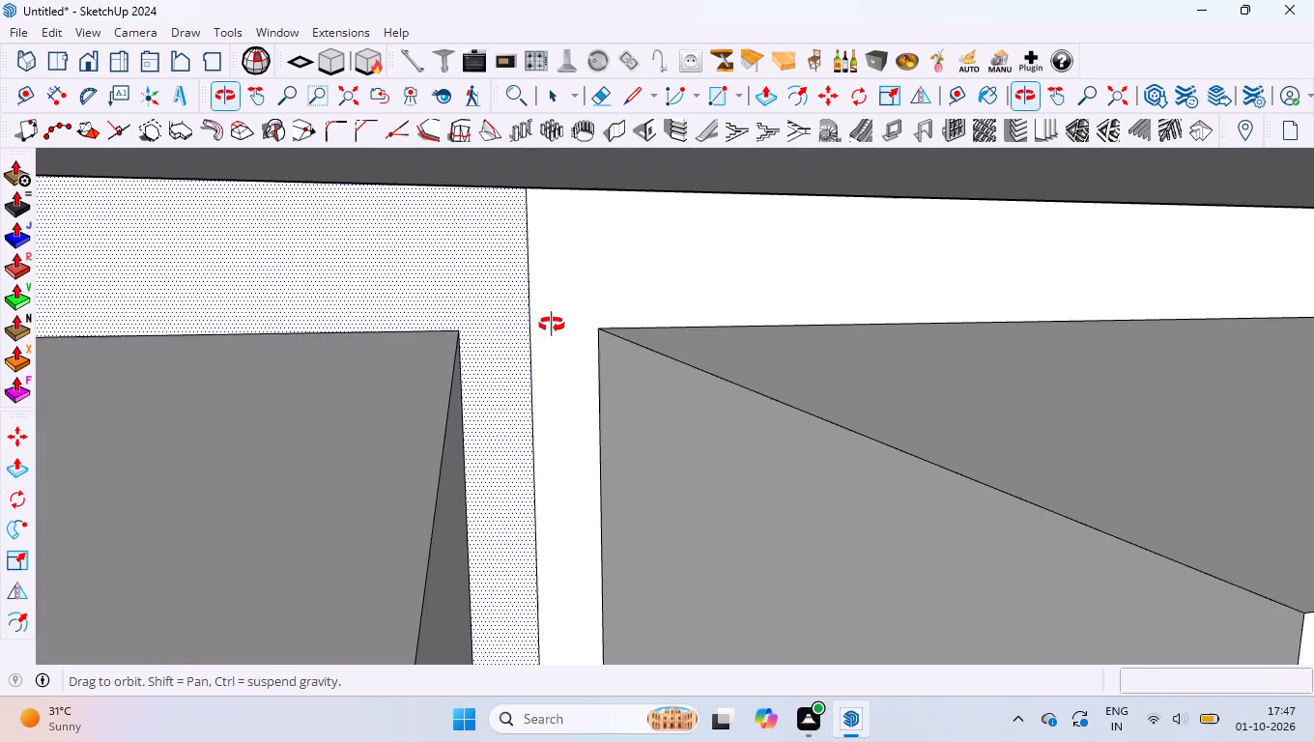
{"action": "middle_click_drag", "start_coordinate": [552, 325], "coordinate": [541, 324]}
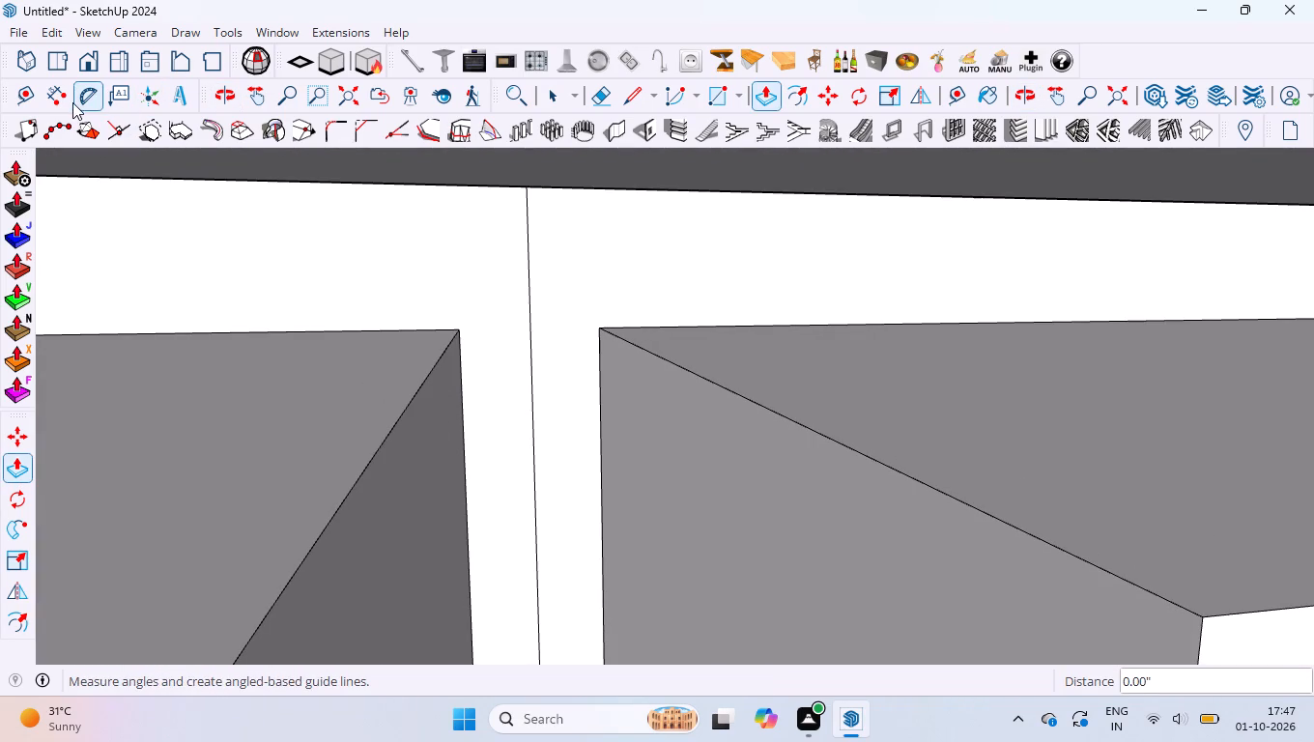
{"action": "left_click", "coordinate": [65, 94]}
{"action": "left_click", "coordinate": [457, 327]}
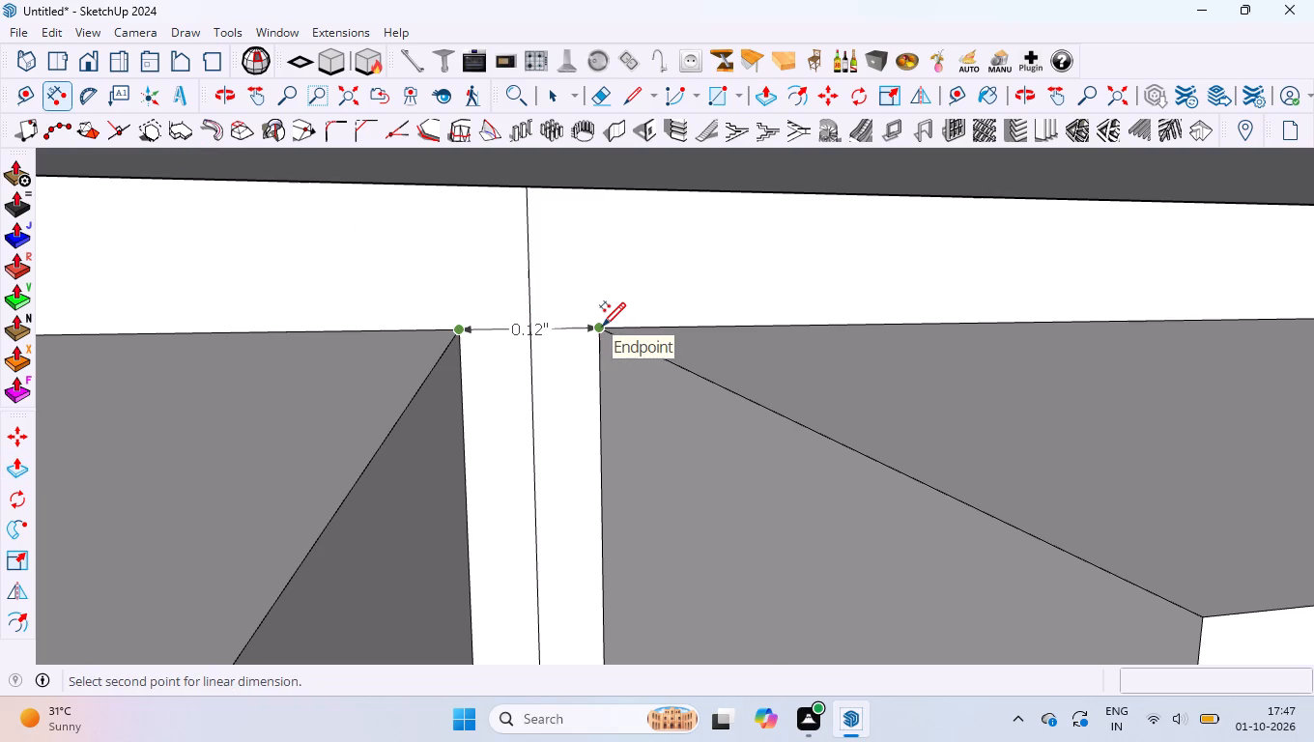
{"action": "key", "text": "space"}
Copy the two-panel group into the right compartment, moving it about 40.94" from the left shelf's lower front corner to the right shelf's matching corner.
{"action": "scroll", "coordinate": [572, 332], "scroll_direction": "down", "scroll_amount": 11}
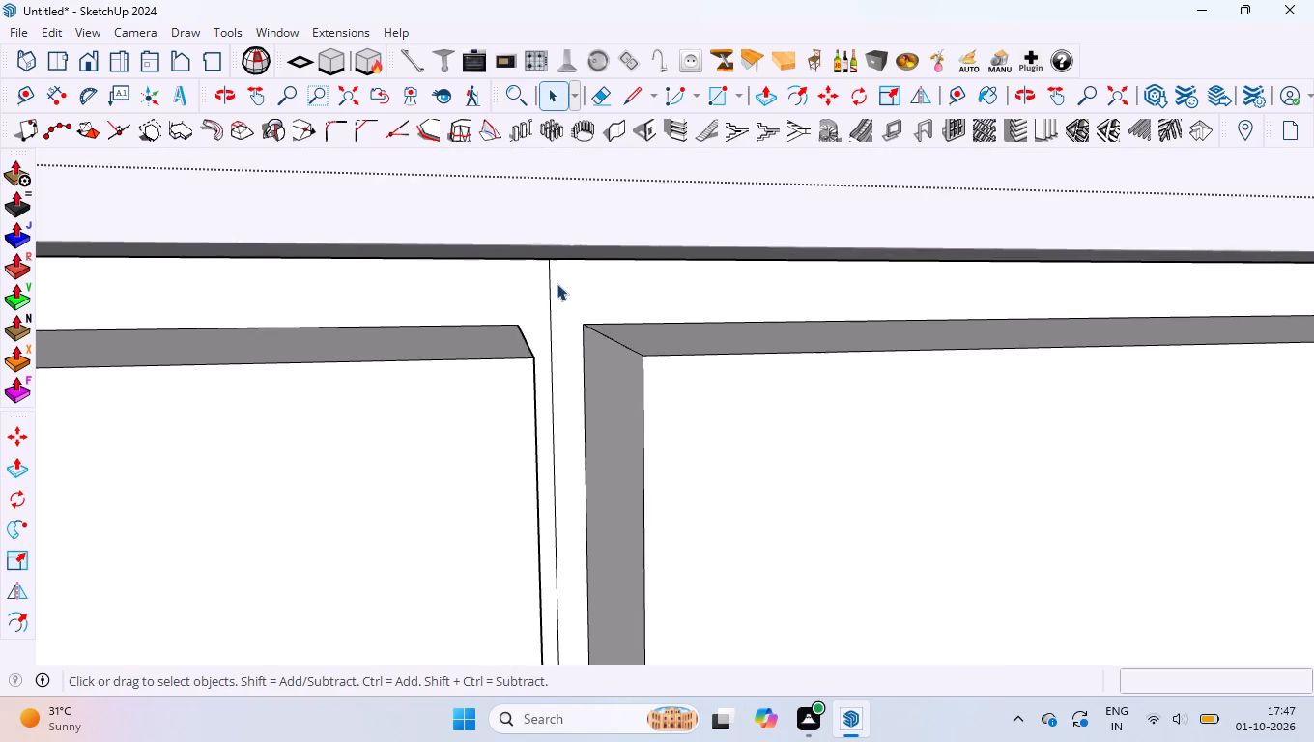
{"action": "scroll", "coordinate": [557, 283], "scroll_direction": "down", "scroll_amount": 20}
{"action": "scroll", "coordinate": [557, 283], "scroll_direction": "down", "scroll_amount": 9}
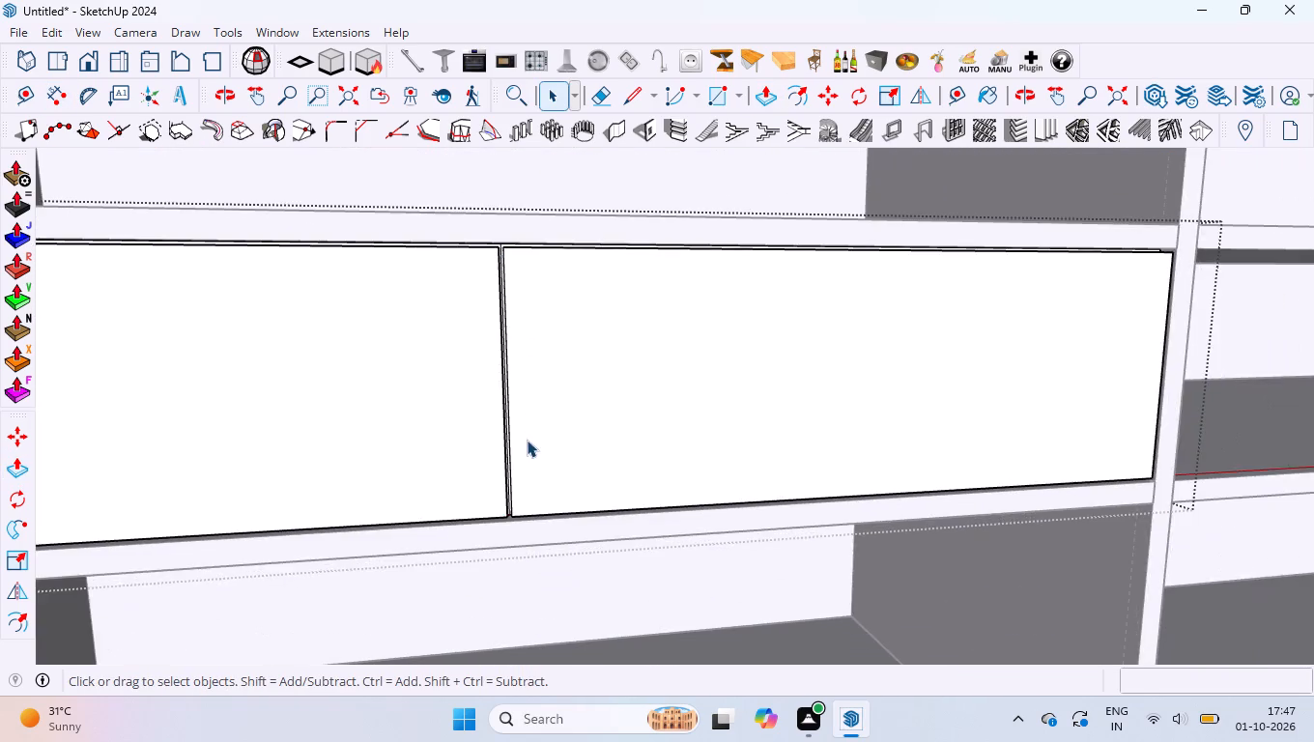
{"action": "scroll", "coordinate": [527, 448], "scroll_direction": "up", "scroll_amount": 4}
{"action": "scroll", "coordinate": [477, 334], "scroll_direction": "down", "scroll_amount": 10}
{"action": "left_click", "coordinate": [486, 335]}
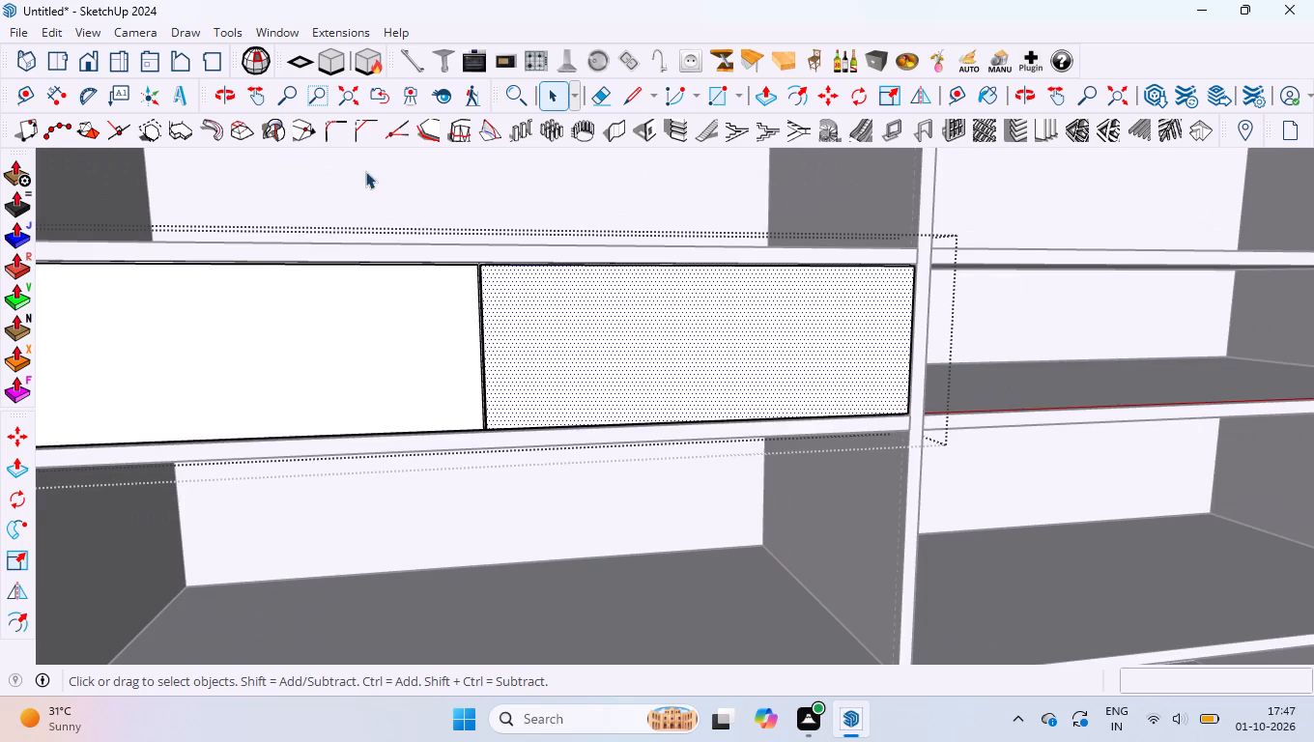
{"action": "scroll", "coordinate": [348, 179], "scroll_direction": "down", "scroll_amount": 12}
{"action": "left_click", "coordinate": [175, 352]}
{"action": "left_click", "coordinate": [362, 284]}
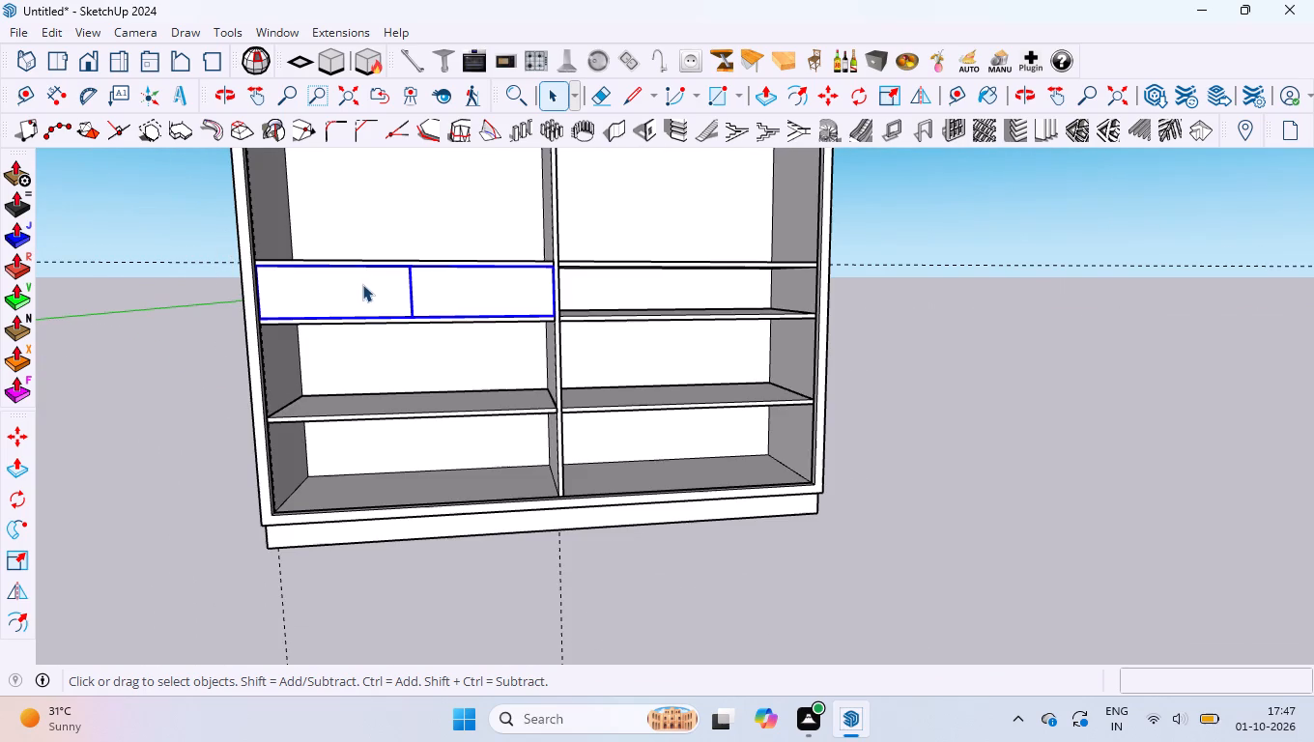
{"action": "scroll", "coordinate": [443, 266], "scroll_direction": "up", "scroll_amount": 3}
{"action": "key", "text": "m"}
{"action": "scroll", "coordinate": [600, 274], "scroll_direction": "up", "scroll_amount": 5}
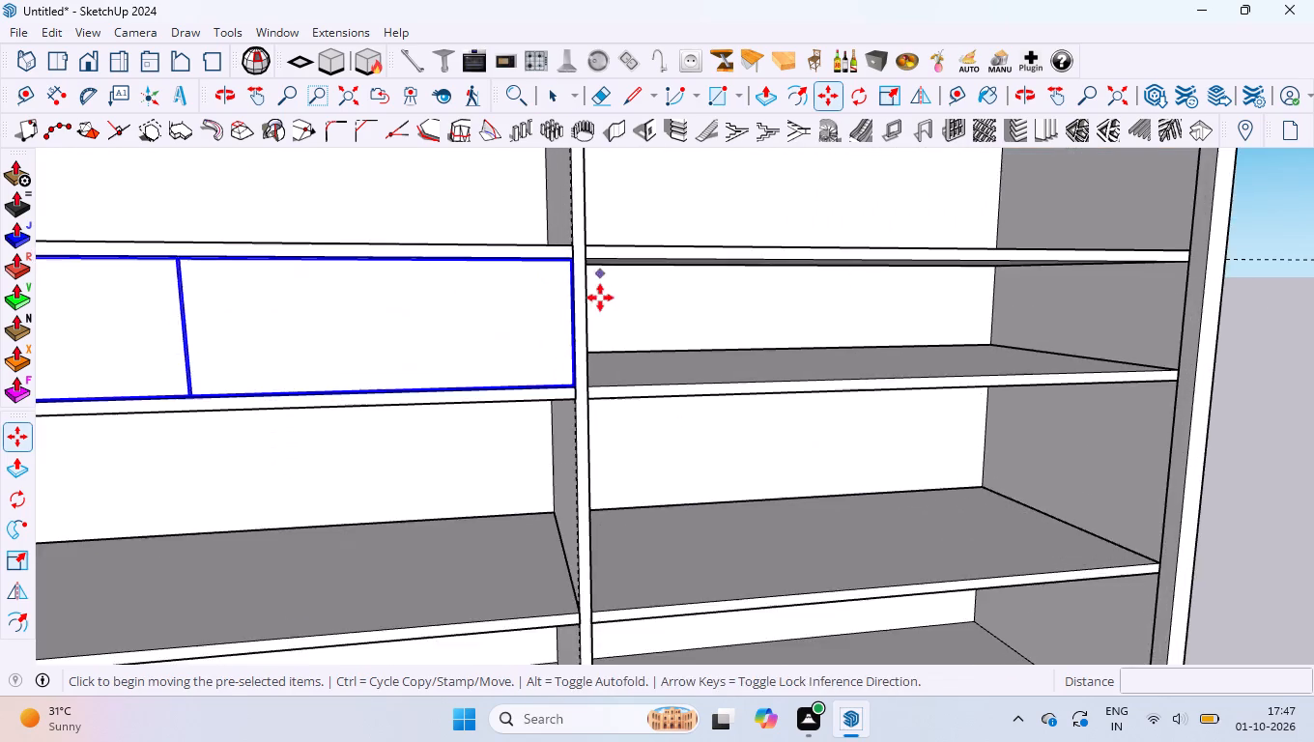
{"action": "scroll", "coordinate": [600, 298], "scroll_direction": "up", "scroll_amount": 4}
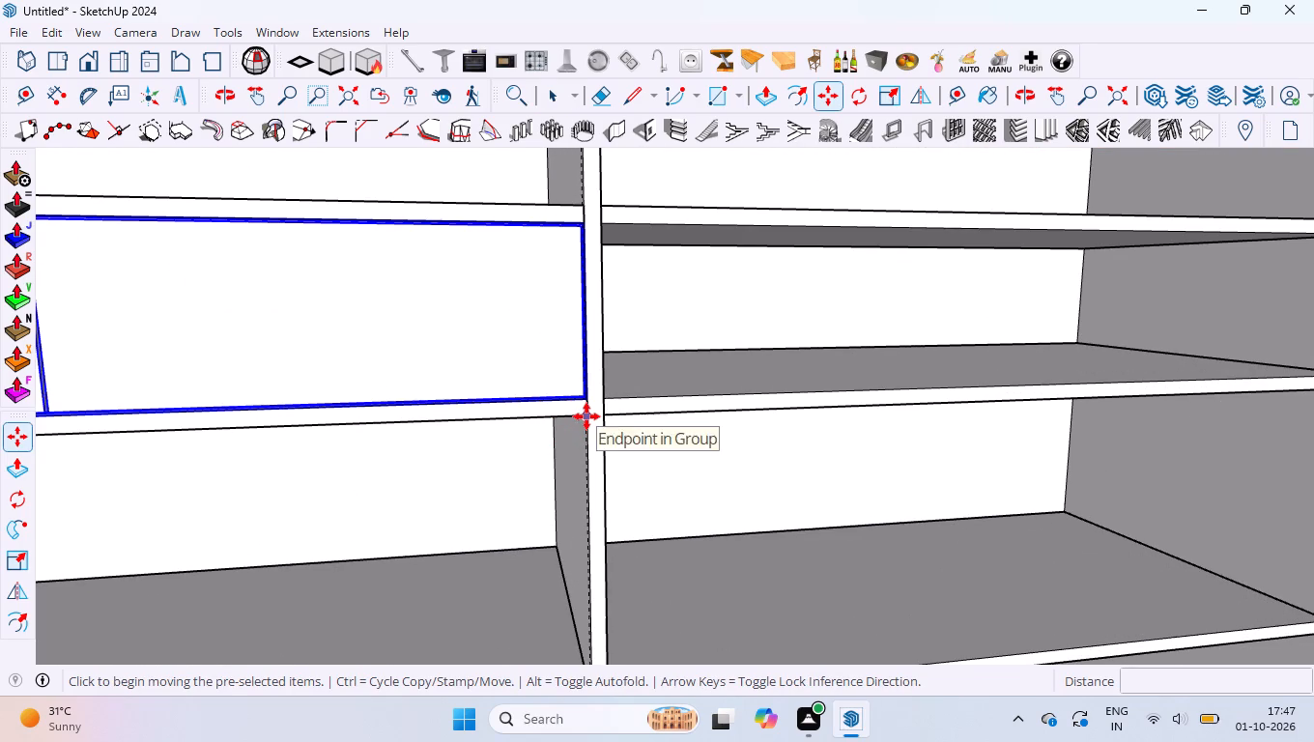
{"action": "scroll", "coordinate": [586, 417], "scroll_direction": "up", "scroll_amount": 7}
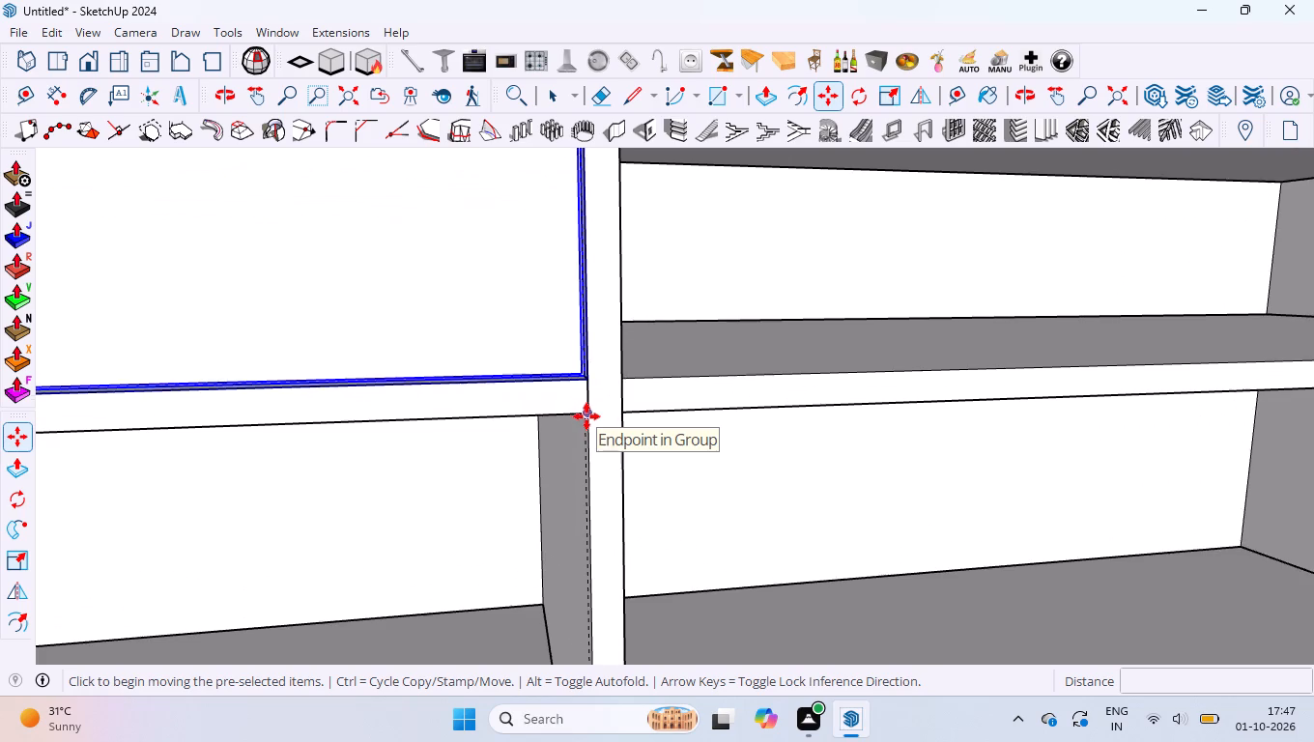
{"action": "scroll", "coordinate": [586, 416], "scroll_direction": "up", "scroll_amount": 15}
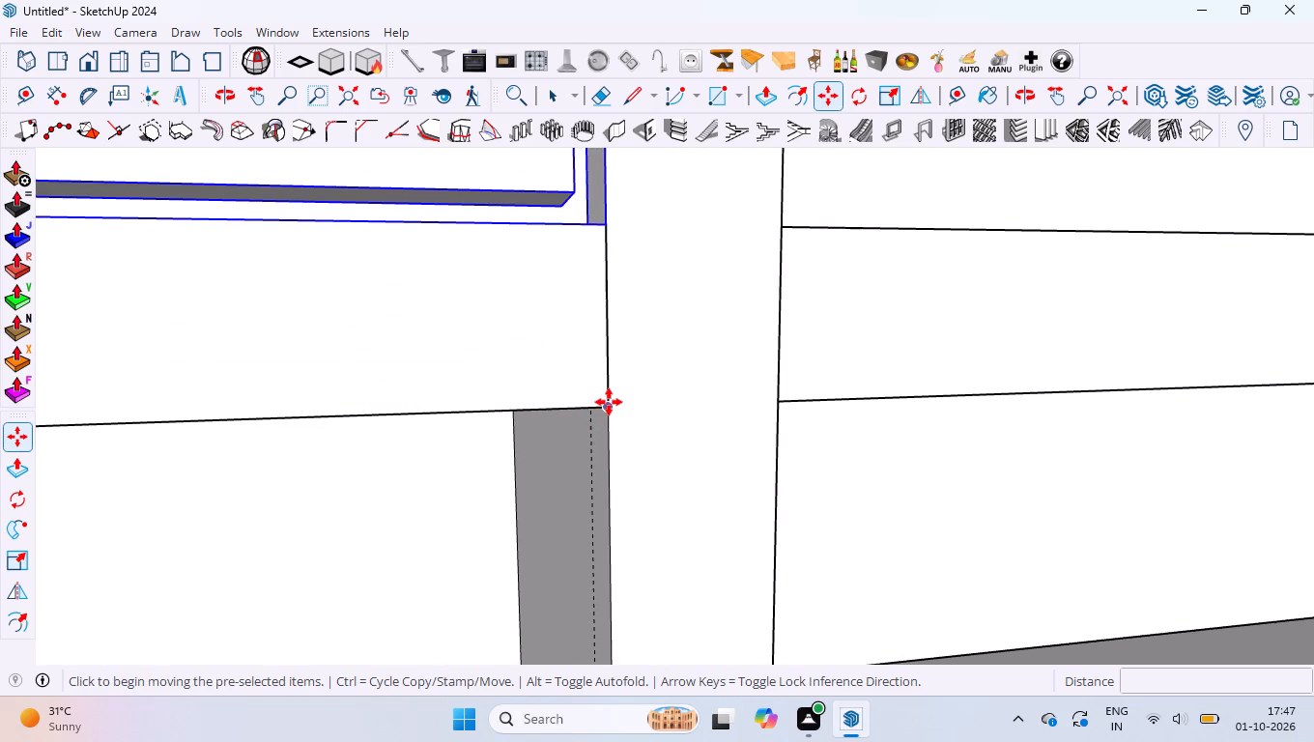
{"action": "left_click", "coordinate": [609, 401]}
{"action": "scroll", "coordinate": [690, 396], "scroll_direction": "down", "scroll_amount": 9}
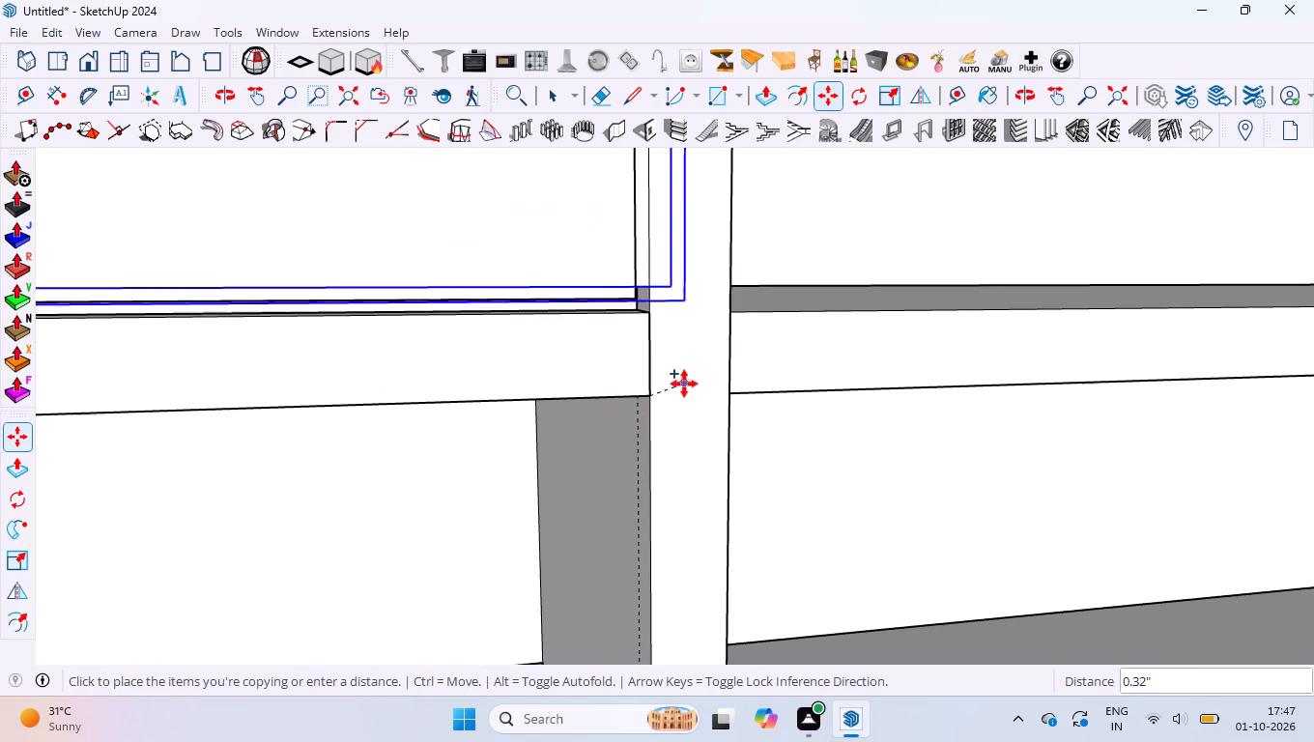
{"action": "scroll", "coordinate": [684, 384], "scroll_direction": "down", "scroll_amount": 20}
{"action": "scroll", "coordinate": [684, 384], "scroll_direction": "down", "scroll_amount": 5}
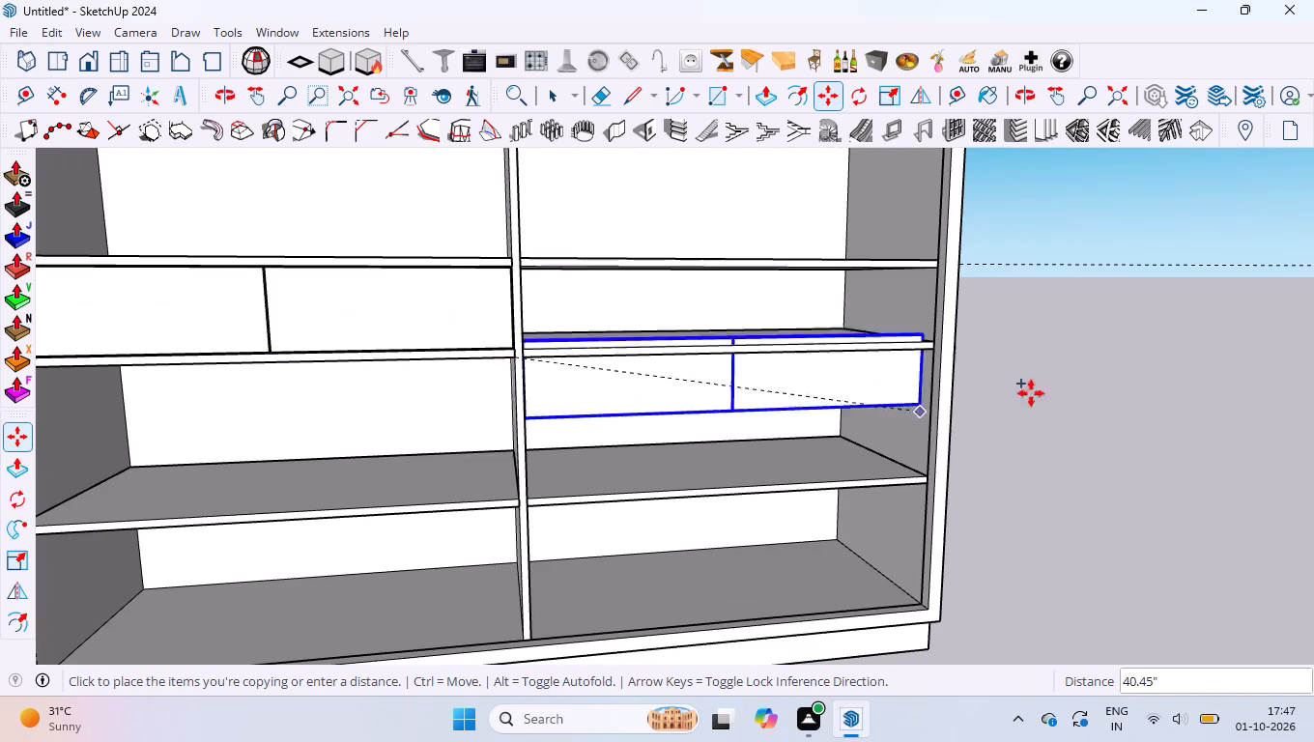
{"action": "scroll", "coordinate": [879, 353], "scroll_direction": "down", "scroll_amount": 20}
{"action": "scroll", "coordinate": [879, 353], "scroll_direction": "down", "scroll_amount": 1}
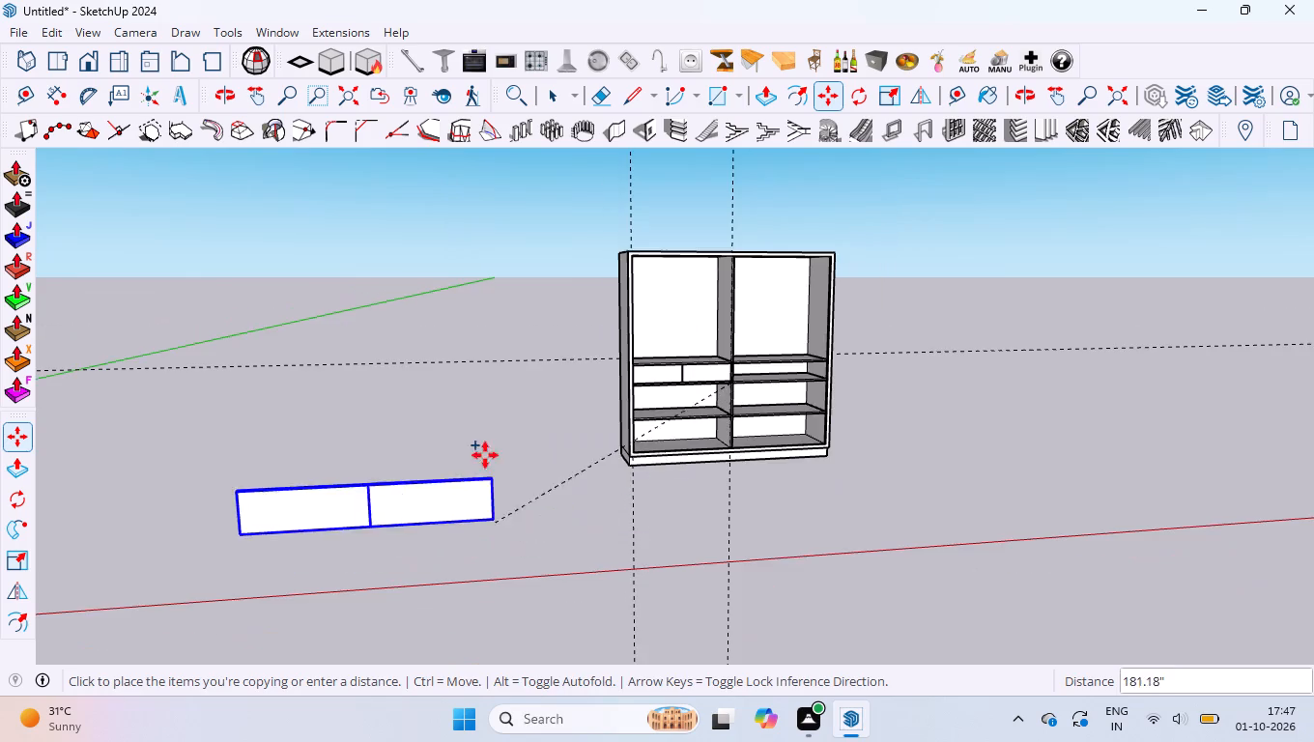
{"action": "middle_click_drag", "start_coordinate": [483, 446], "coordinate": [470, 586]}
{"action": "scroll", "coordinate": [938, 409], "scroll_direction": "up", "scroll_amount": 6}
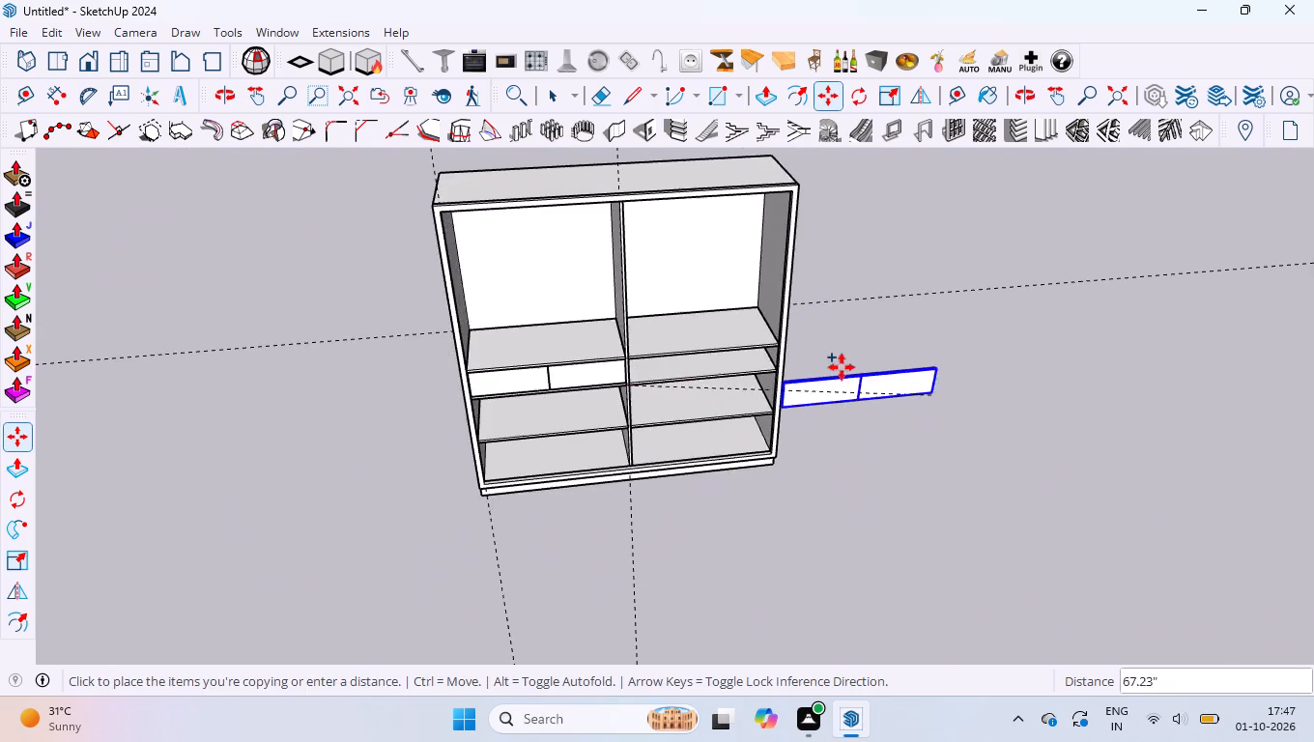
{"action": "scroll", "coordinate": [842, 367], "scroll_direction": "up", "scroll_amount": 20}
{"action": "scroll", "coordinate": [753, 389], "scroll_direction": "up", "scroll_amount": 9}
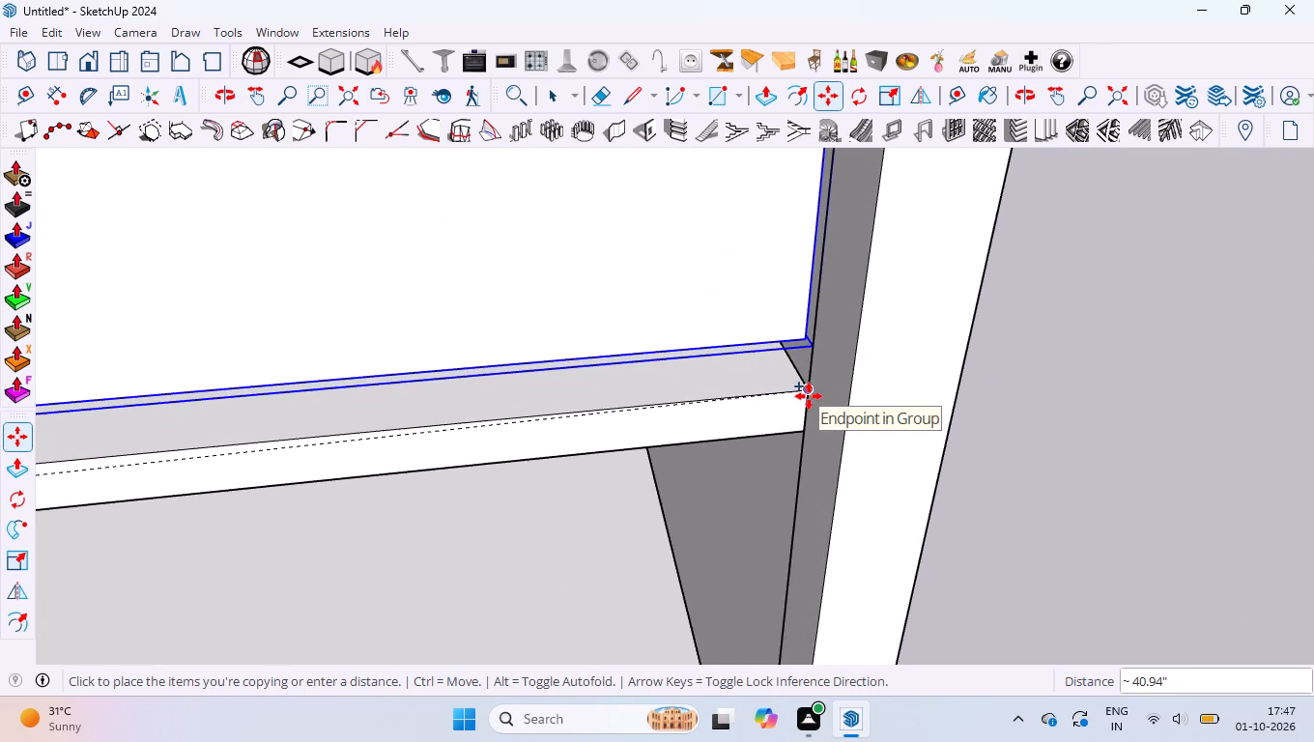
{"action": "scroll", "coordinate": [809, 396], "scroll_direction": "down", "scroll_amount": 15}
{"action": "scroll", "coordinate": [807, 440], "scroll_direction": "up", "scroll_amount": 1}
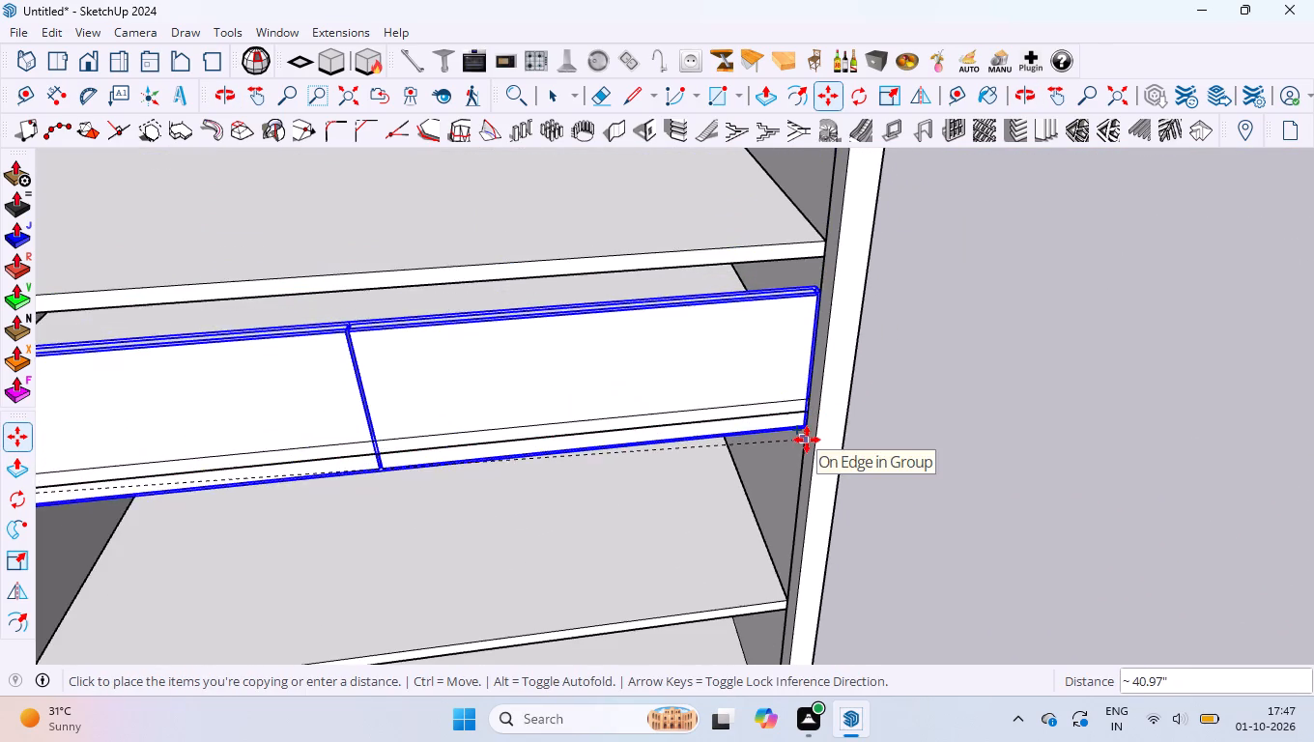
{"action": "scroll", "coordinate": [807, 440], "scroll_direction": "up", "scroll_amount": 2}
{"action": "middle_click_drag", "start_coordinate": [806, 431], "coordinate": [796, 345]}
{"action": "scroll", "coordinate": [795, 345], "scroll_direction": "up", "scroll_amount": 3}
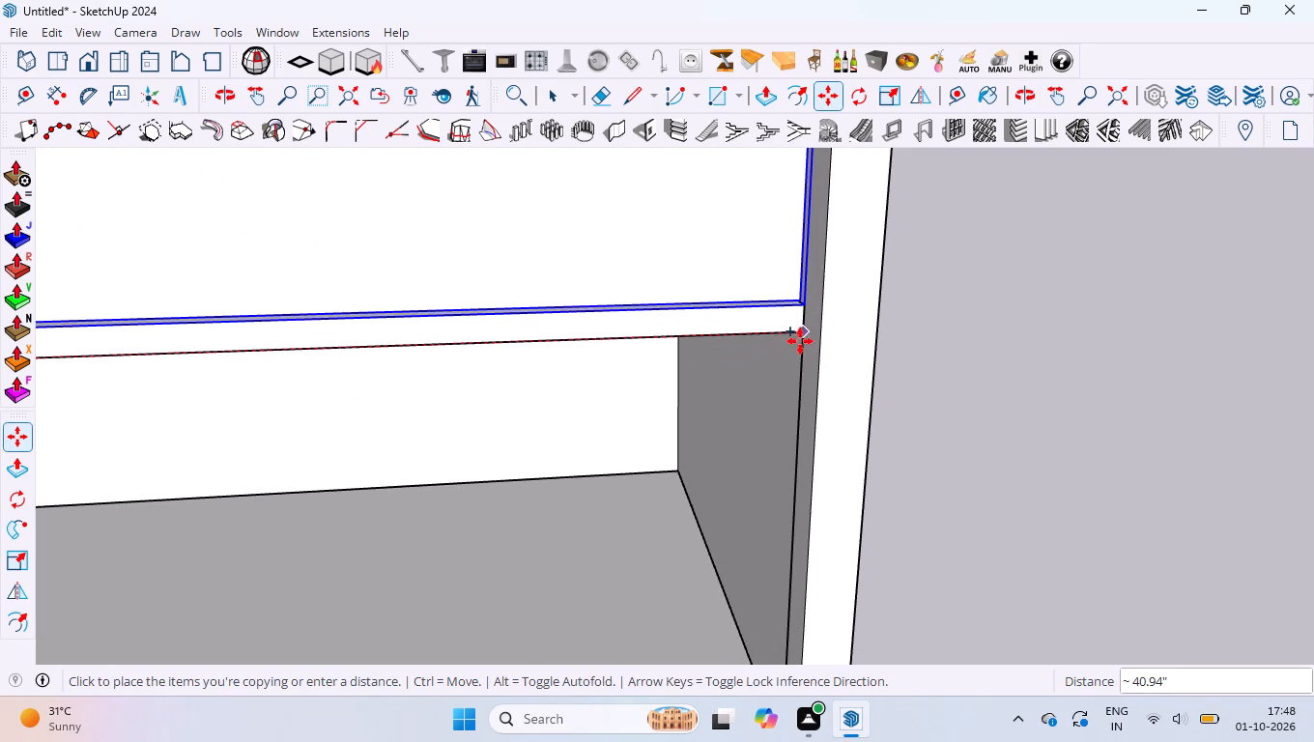
{"action": "left_click", "coordinate": [807, 336]}
{"action": "key", "text": "space"}
{"action": "left_click", "coordinate": [951, 348]}
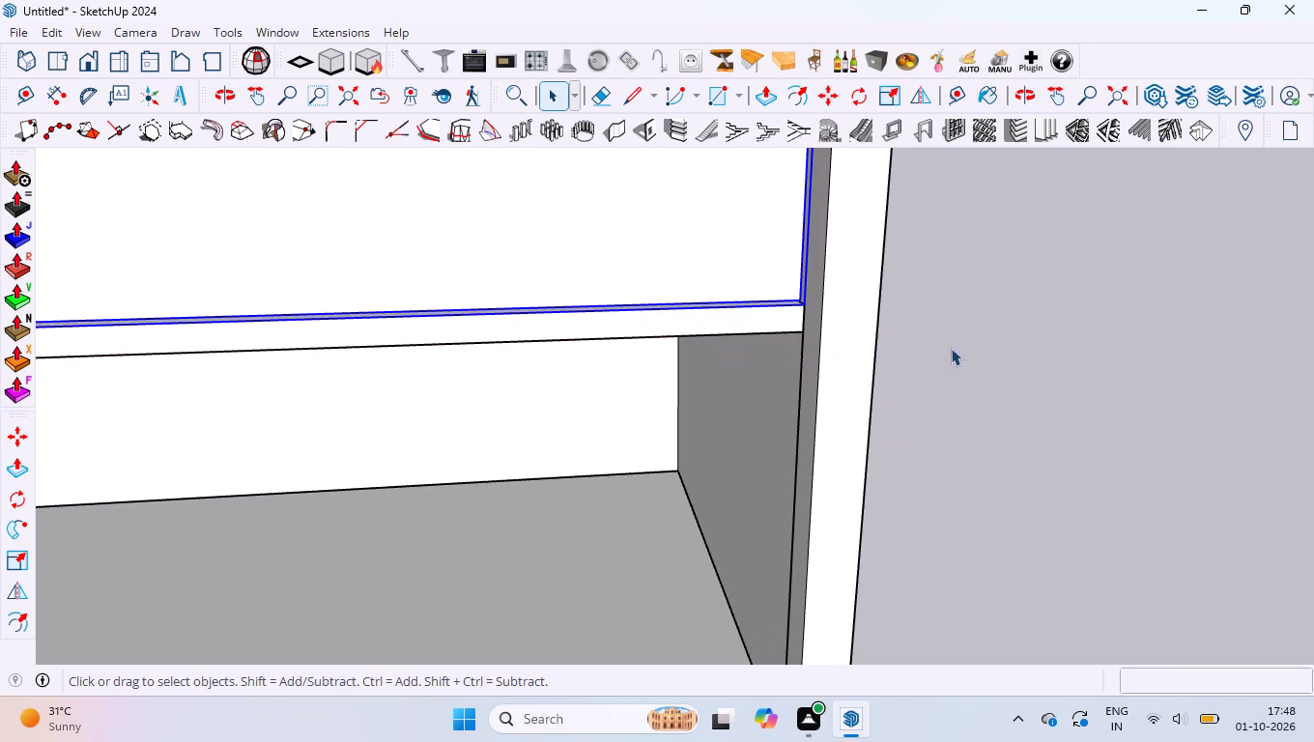
Examine how the copied panels fit at the right compartment's outer end and across the cabinet front.
{"action": "scroll", "coordinate": [693, 225], "scroll_direction": "up", "scroll_amount": 4}
{"action": "scroll", "coordinate": [805, 266], "scroll_direction": "up", "scroll_amount": 4}
{"action": "scroll", "coordinate": [899, 312], "scroll_direction": "up", "scroll_amount": 1}
{"action": "middle_click_drag", "start_coordinate": [900, 311], "coordinate": [793, 325]}
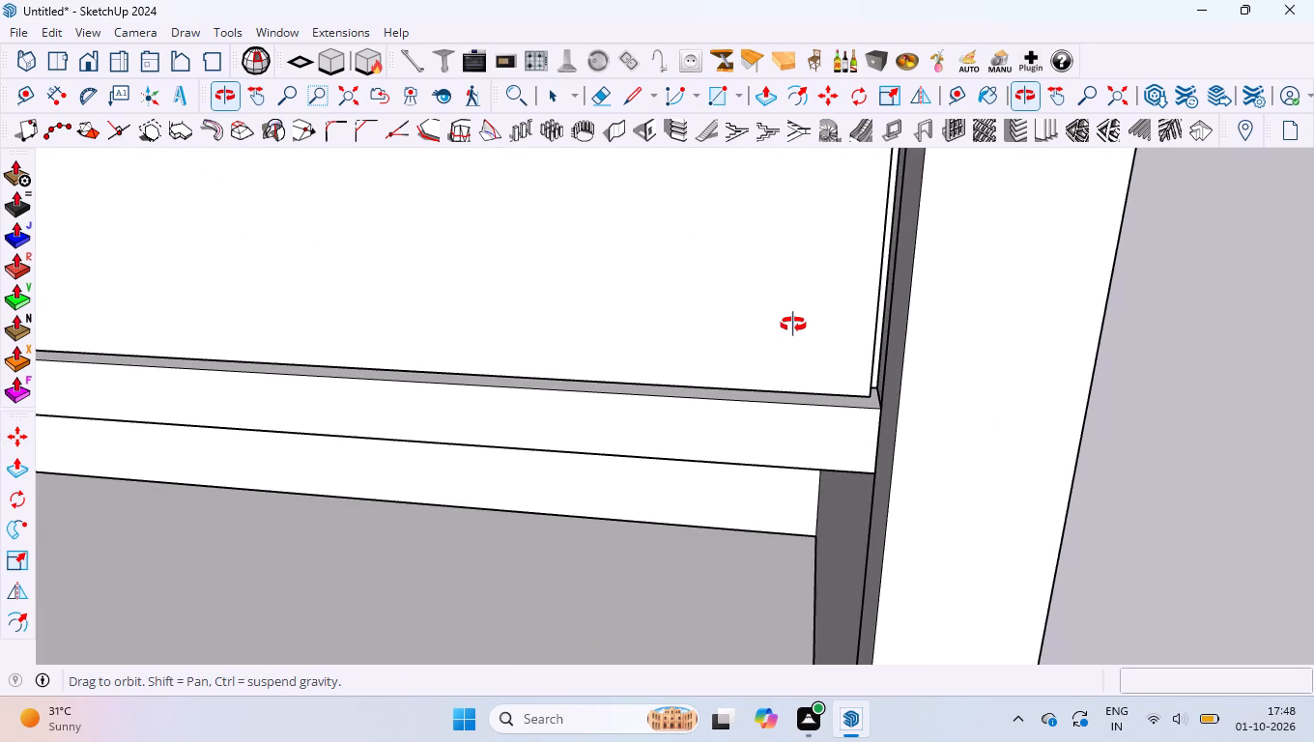
{"action": "middle_click_drag", "start_coordinate": [793, 325], "coordinate": [817, 330]}
{"action": "scroll", "coordinate": [825, 379], "scroll_direction": "down", "scroll_amount": 20}
{"action": "scroll", "coordinate": [825, 379], "scroll_direction": "down", "scroll_amount": 3}
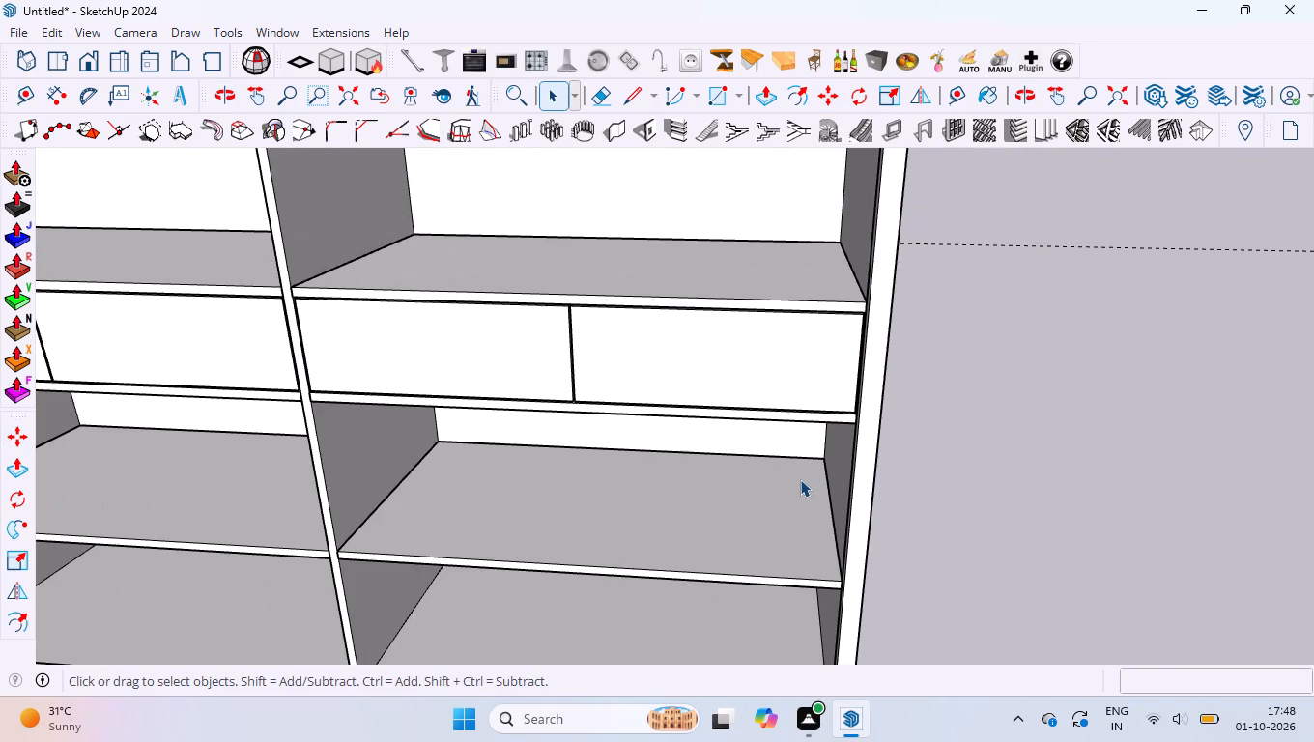
{"action": "scroll", "coordinate": [800, 479], "scroll_direction": "down", "scroll_amount": 5}
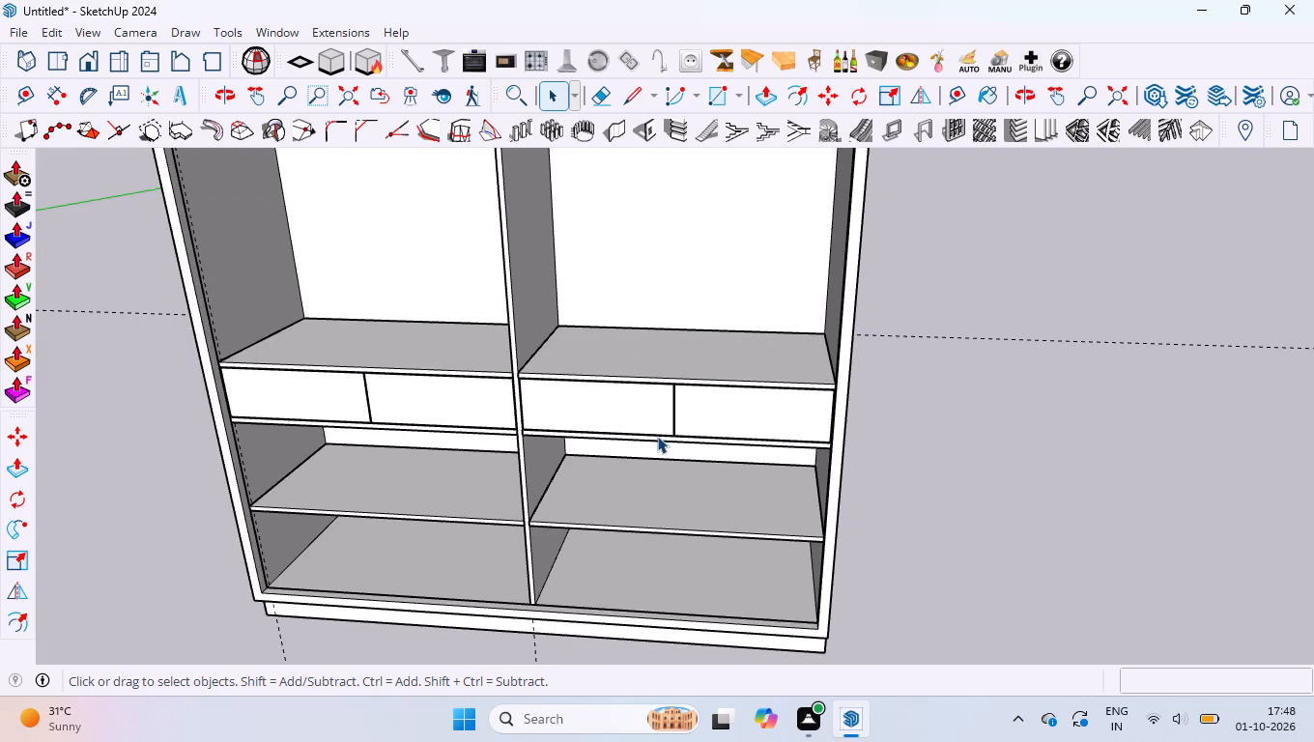
Open the copied panel group in the right compartment for editing and select all of its connected geometry.
{"action": "scroll", "coordinate": [657, 436], "scroll_direction": "up", "scroll_amount": 10}
{"action": "triple_click", "coordinate": [654, 357]}
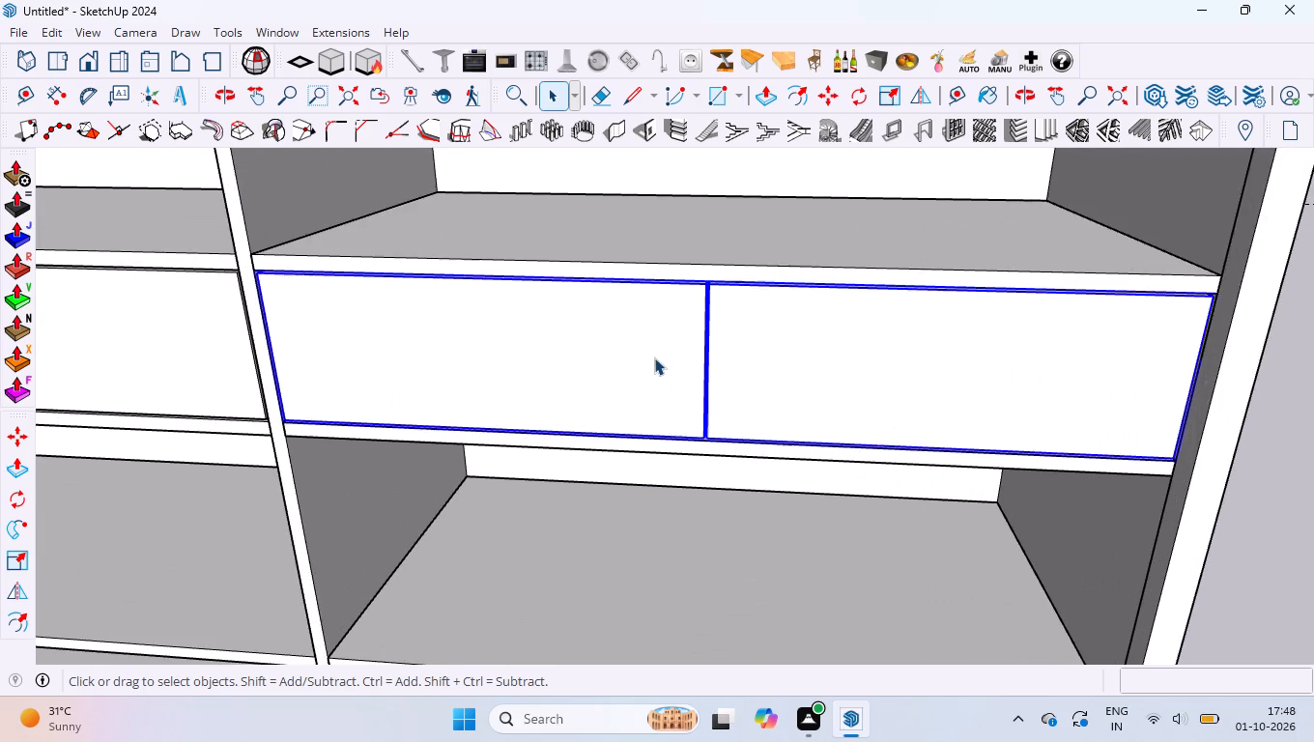
{"action": "scroll", "coordinate": [666, 334], "scroll_direction": "up", "scroll_amount": 4}
{"action": "left_click", "coordinate": [662, 346]}
{"action": "triple_click", "coordinate": [663, 341]}
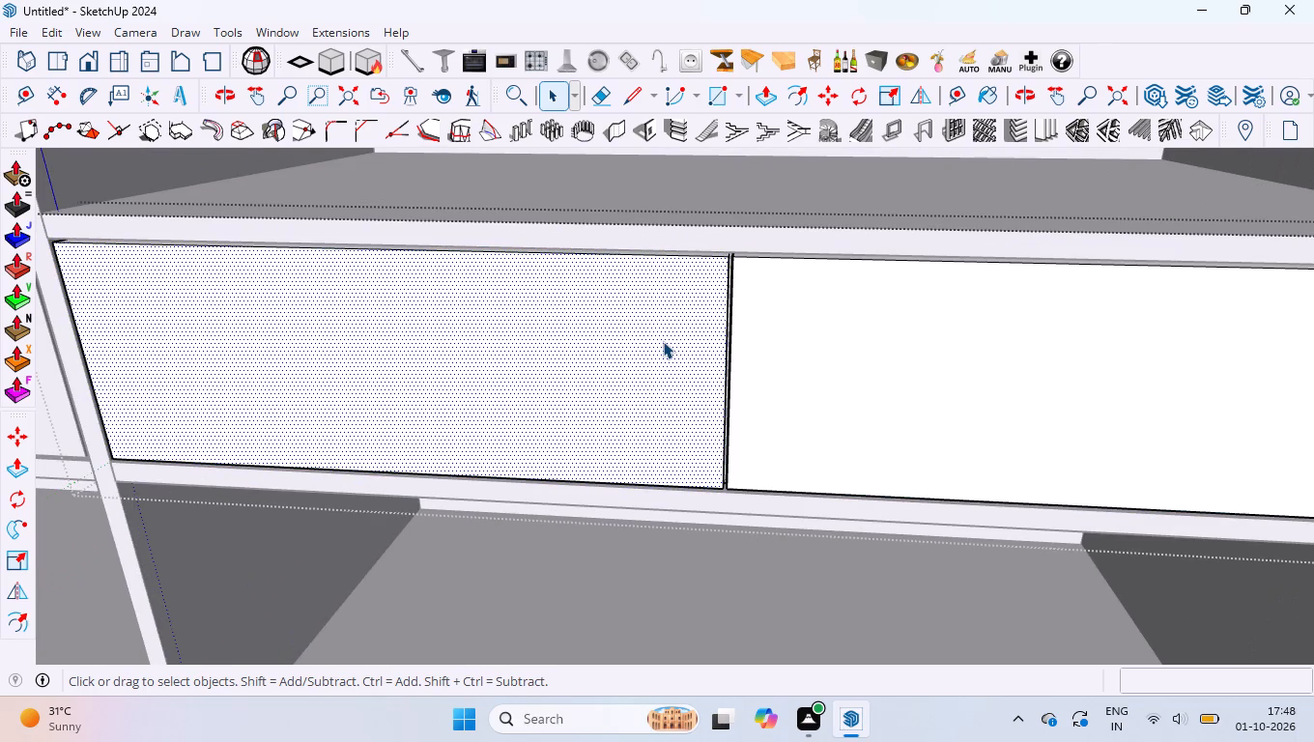
{"action": "double_click", "coordinate": [663, 341]}
{"action": "scroll", "coordinate": [694, 235], "scroll_direction": "up", "scroll_amount": 5}
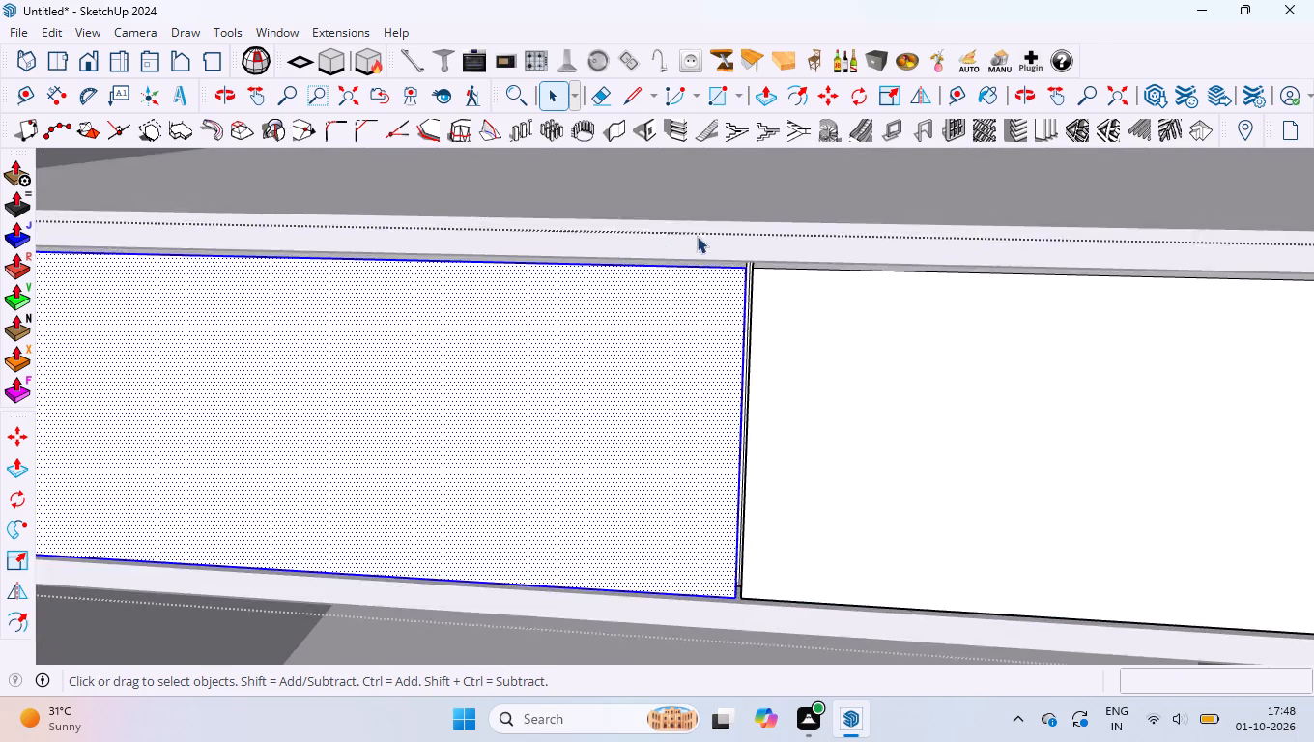
{"action": "scroll", "coordinate": [697, 236], "scroll_direction": "up", "scroll_amount": 11}
{"action": "middle_click_drag", "start_coordinate": [743, 267], "coordinate": [728, 230]}
{"action": "scroll", "coordinate": [759, 250], "scroll_direction": "up", "scroll_amount": 5}
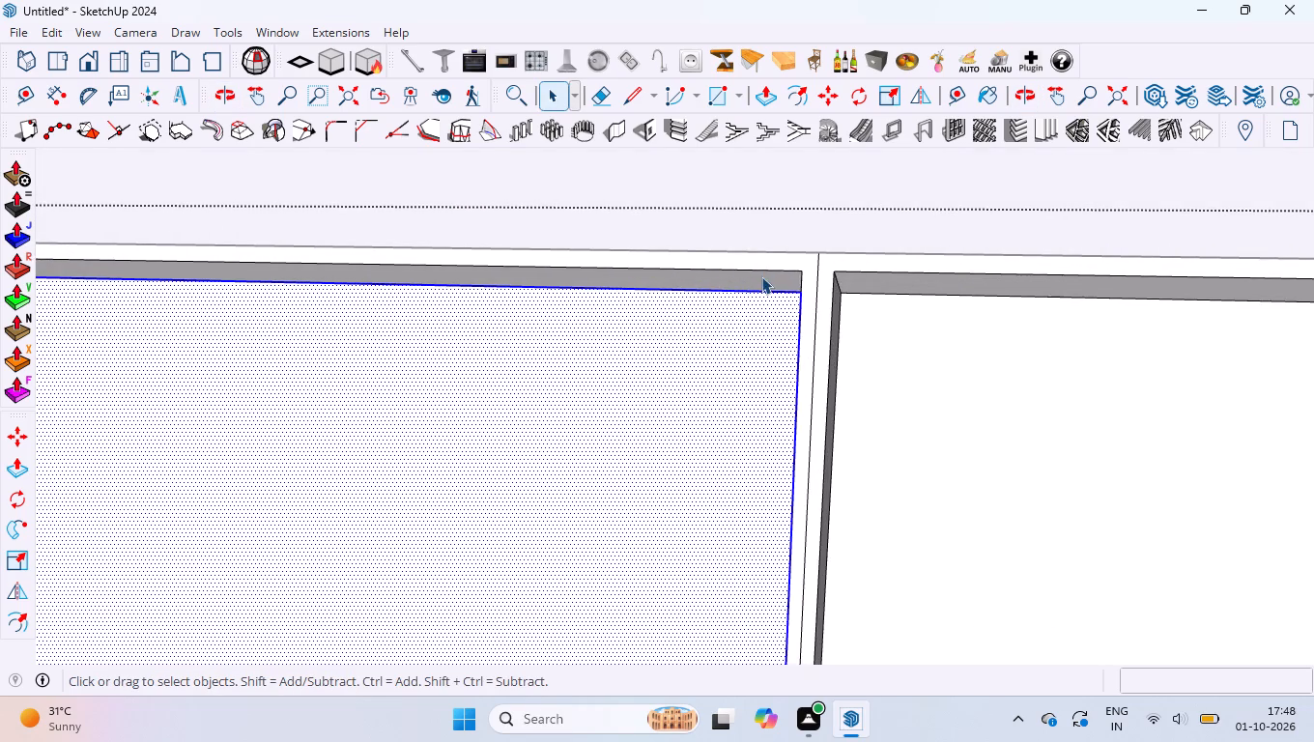
{"action": "scroll", "coordinate": [775, 288], "scroll_direction": "up", "scroll_amount": 3}
{"action": "double_click", "coordinate": [774, 284]}
{"action": "left_click", "coordinate": [774, 284]}
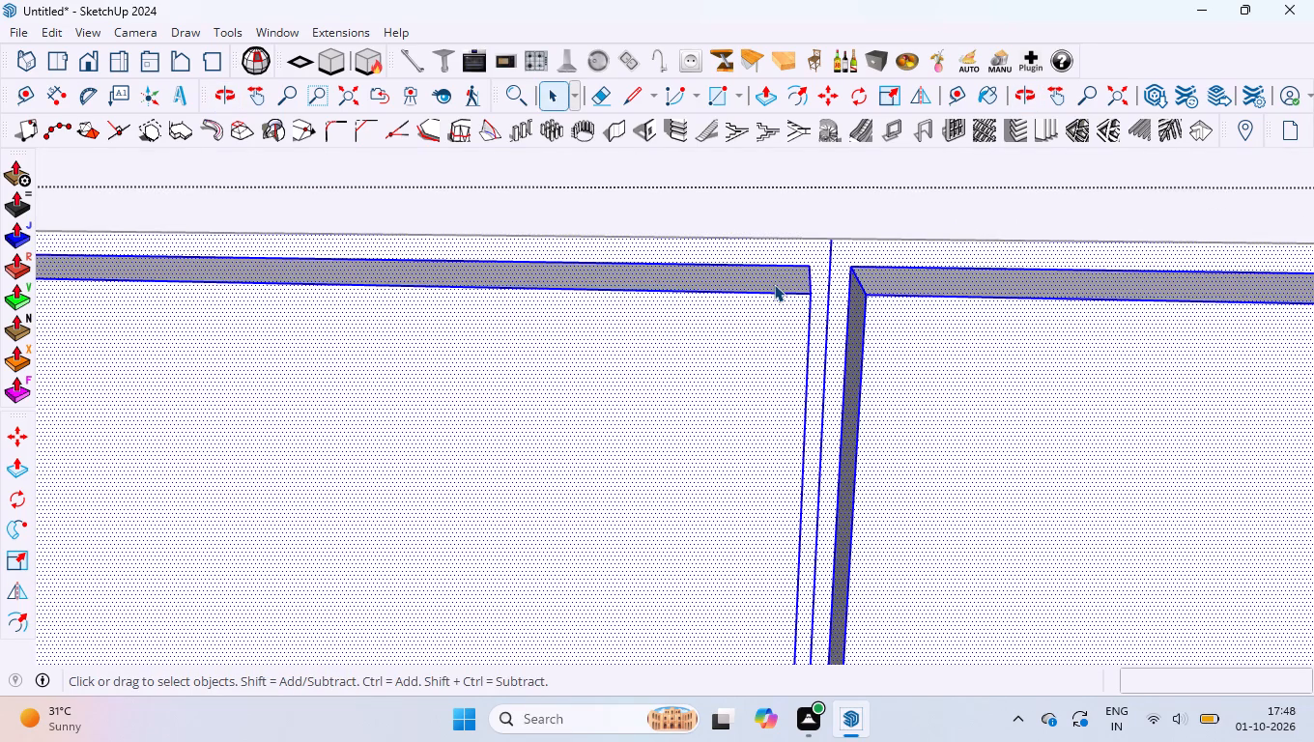
{"action": "left_click", "coordinate": [774, 283]}
{"action": "triple_click", "coordinate": [774, 284]}
{"action": "left_click", "coordinate": [838, 261]}
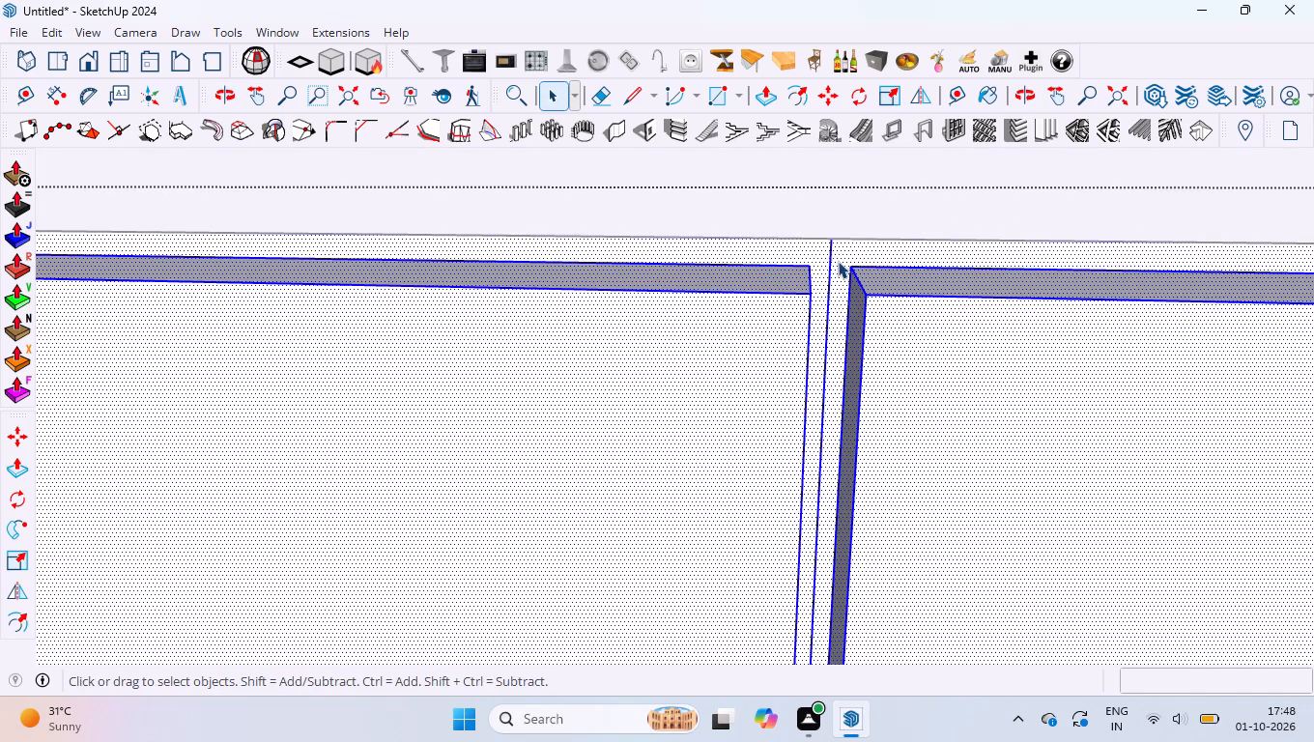
{"action": "triple_click", "coordinate": [787, 310]}
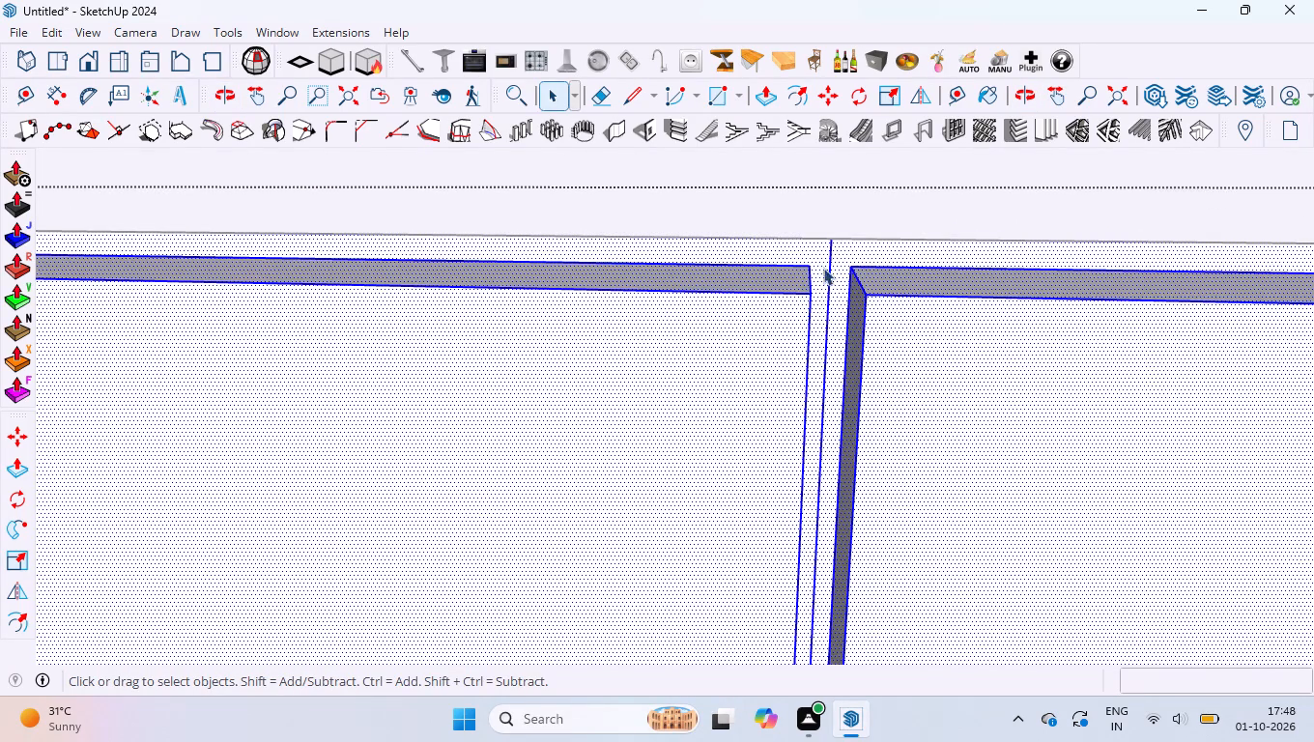
Remove the clearance border faces and the central dividing line from the selection, keeping the two panels selected.
{"action": "left_click_drag", "start_coordinate": [836, 253], "coordinate": [771, 214], "text": "ctrl"}
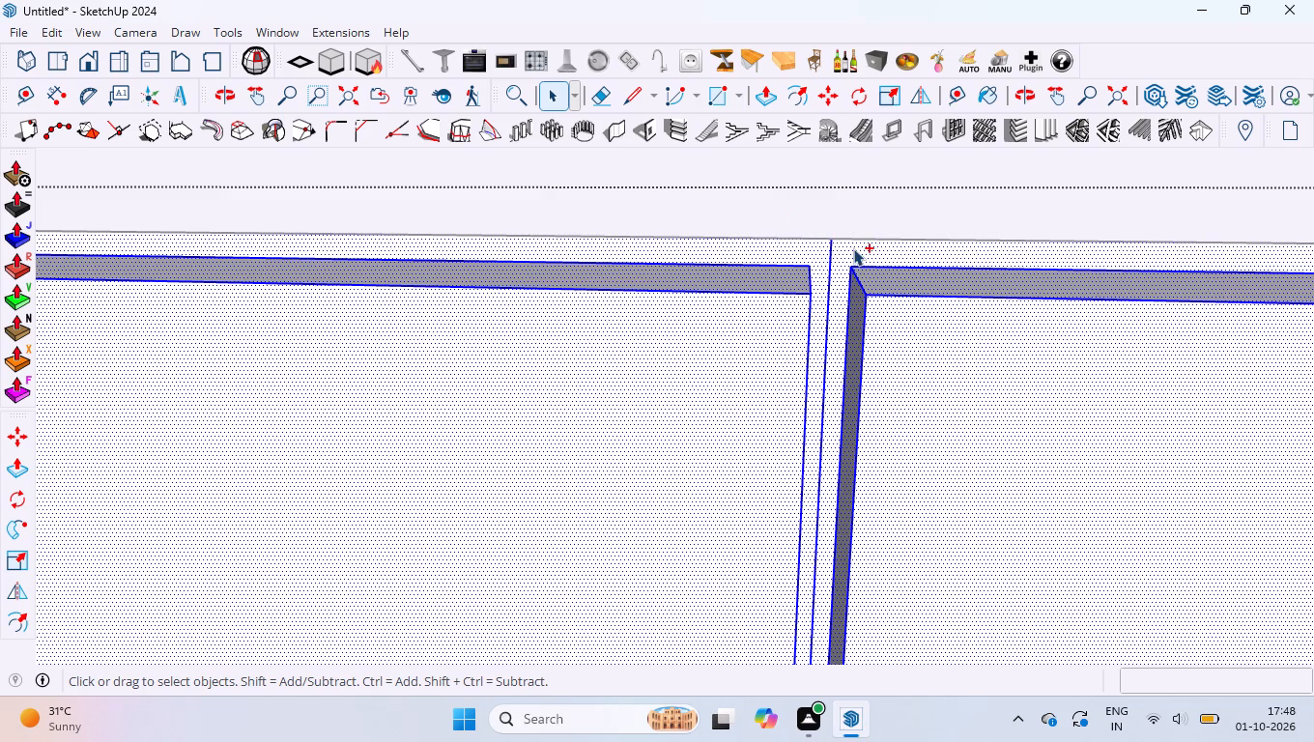
{"action": "left_click_drag", "start_coordinate": [853, 247], "coordinate": [844, 255], "text": "ctrl"}
{"action": "left_click_drag", "start_coordinate": [844, 256], "coordinate": [827, 255], "text": "shift"}
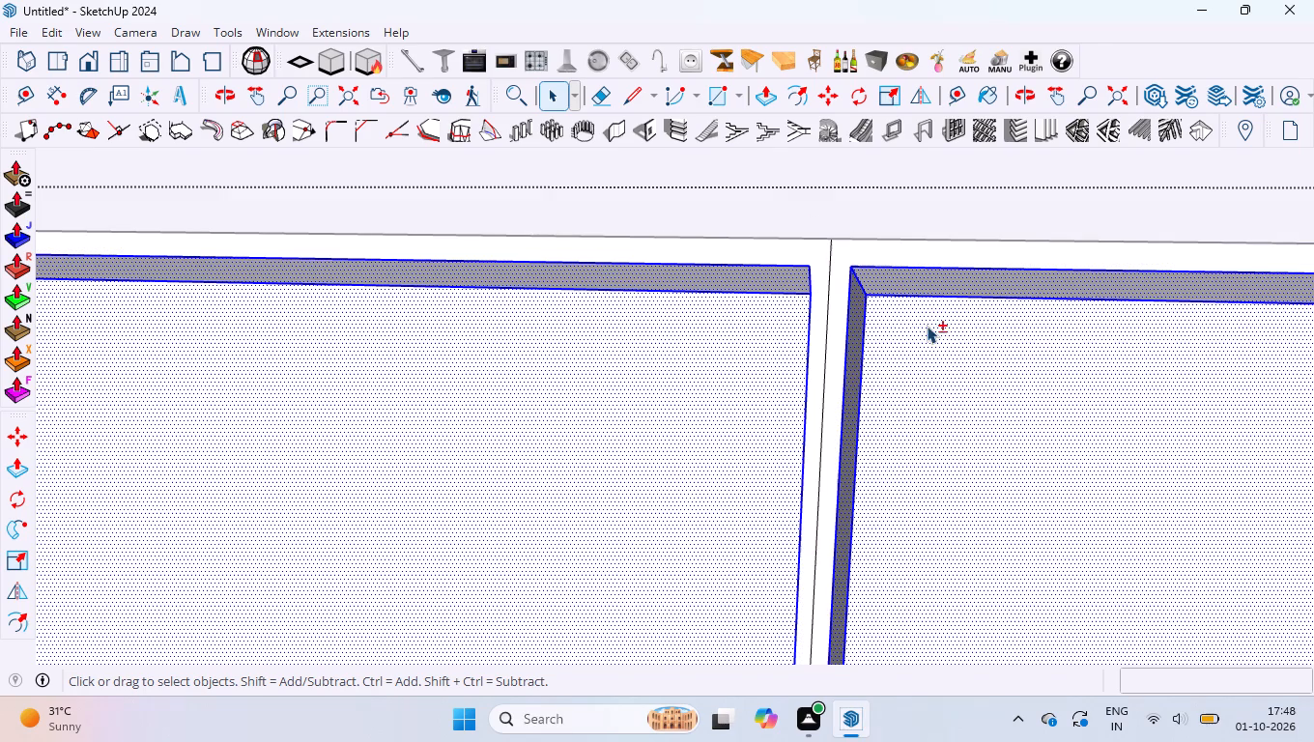
Take the right panel's front face and its edges around the upper inner corner out of the selection.
{"action": "left_click_drag", "start_coordinate": [927, 326], "coordinate": [894, 280], "text": "shift"}
{"action": "scroll", "coordinate": [884, 279], "scroll_direction": "up", "scroll_amount": 13, "text": "shift"}
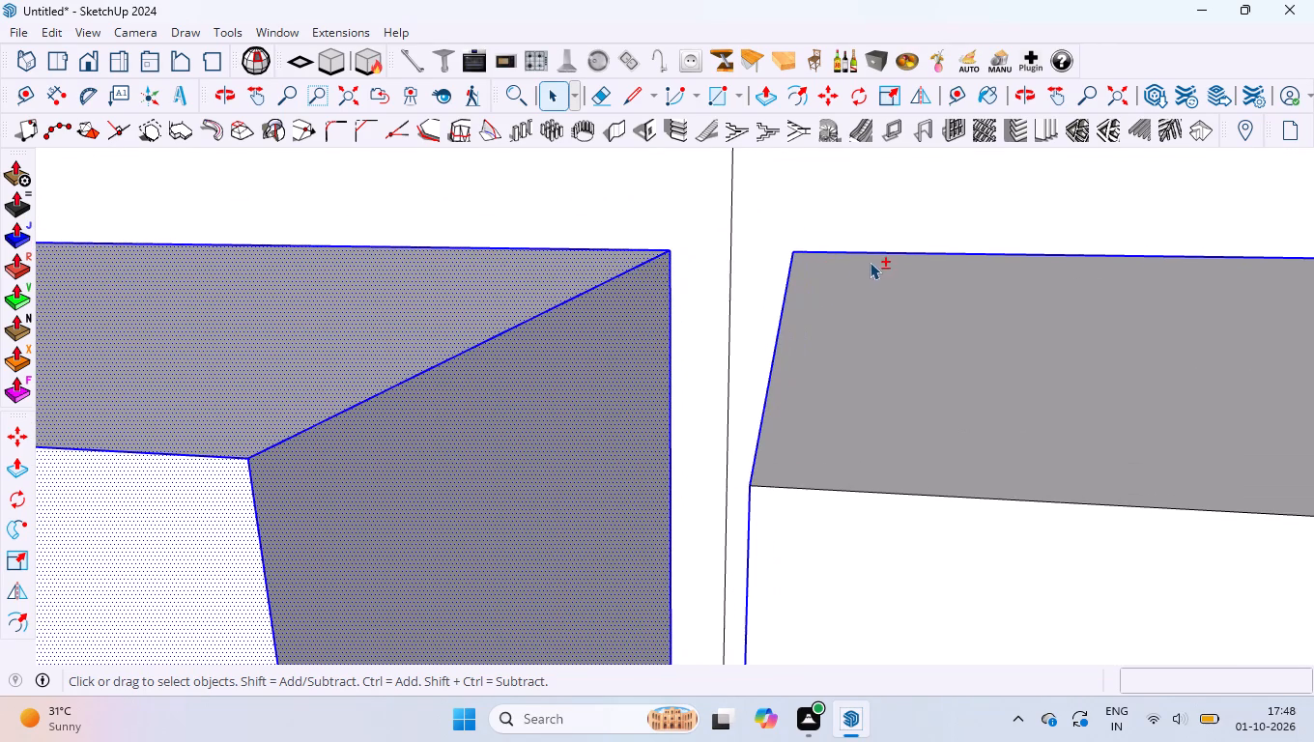
{"action": "left_click_drag", "start_coordinate": [884, 230], "coordinate": [752, 342], "text": "shift"}
{"action": "left_click", "coordinate": [849, 205], "text": "shift"}
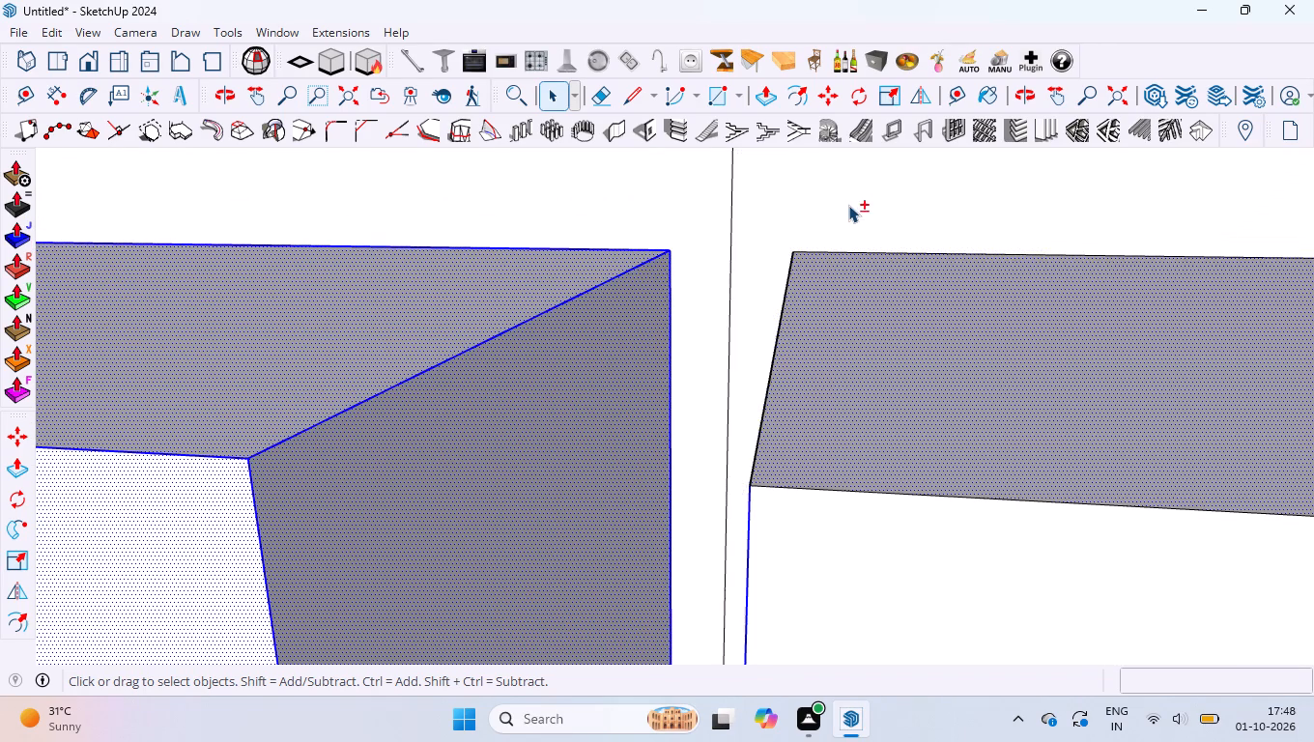
{"action": "scroll", "coordinate": [846, 208], "scroll_direction": "down", "scroll_amount": 9}
{"action": "left_click", "coordinate": [820, 317], "text": "shift"}
Take the right panel's underside face and its lower front edge out of the selection.
{"action": "scroll", "coordinate": [817, 298], "scroll_direction": "down", "scroll_amount": 5}
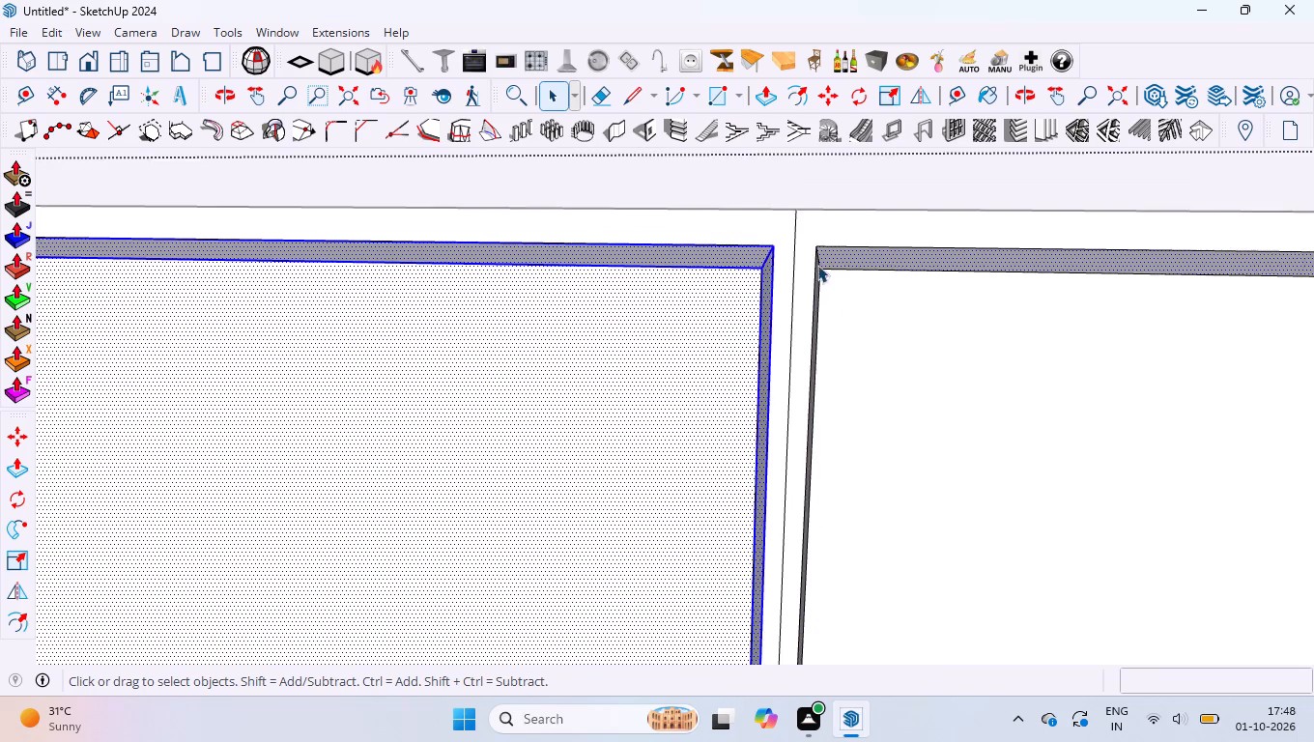
{"action": "scroll", "coordinate": [817, 265], "scroll_direction": "down", "scroll_amount": 20}
{"action": "scroll", "coordinate": [817, 265], "scroll_direction": "down", "scroll_amount": 8}
{"action": "scroll", "coordinate": [898, 453], "scroll_direction": "up", "scroll_amount": 4}
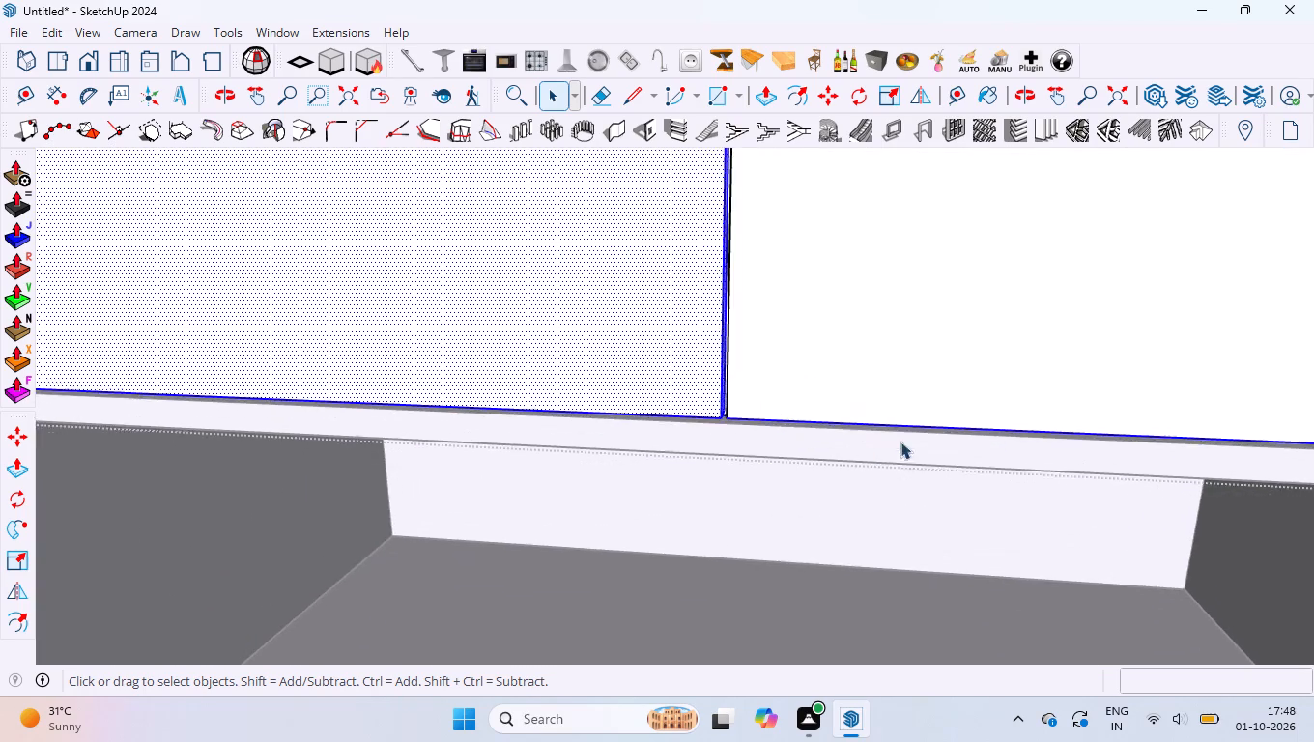
{"action": "scroll", "coordinate": [900, 442], "scroll_direction": "up", "scroll_amount": 13}
{"action": "middle_click_drag", "start_coordinate": [782, 414], "coordinate": [752, 245]}
{"action": "scroll", "coordinate": [612, 400], "scroll_direction": "up", "scroll_amount": 2}
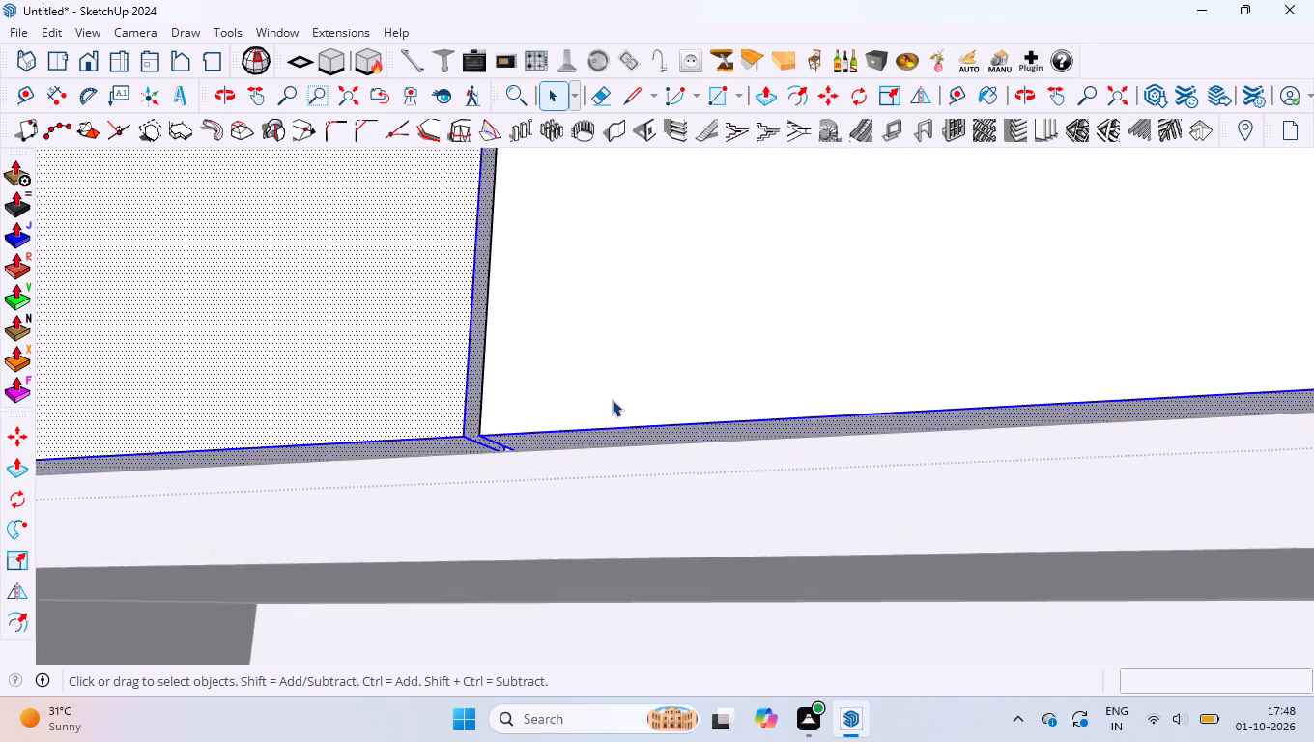
{"action": "scroll", "coordinate": [612, 399], "scroll_direction": "up", "scroll_amount": 7}
{"action": "scroll", "coordinate": [523, 448], "scroll_direction": "up", "scroll_amount": 6}
{"action": "left_click_drag", "start_coordinate": [535, 481], "coordinate": [513, 380], "text": "ctrl"}
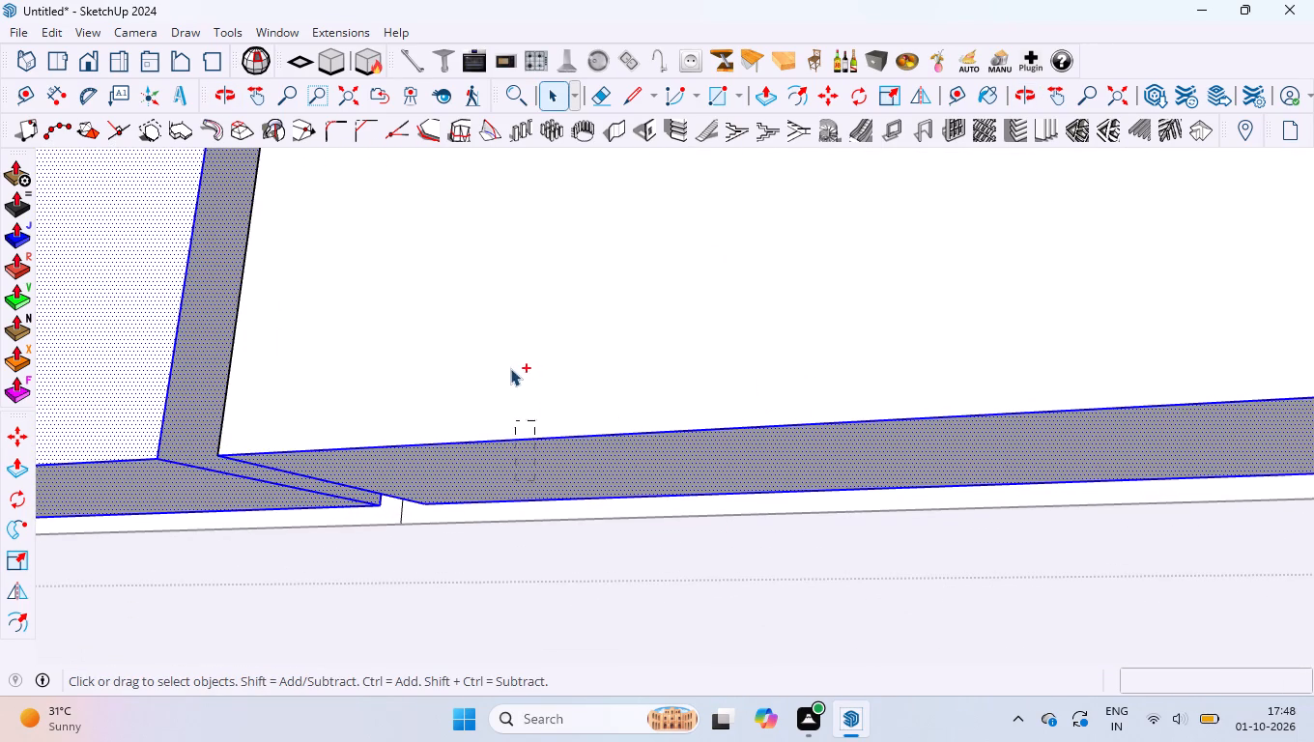
{"action": "left_click", "coordinate": [575, 349], "text": "ctrl"}
{"action": "left_click_drag", "start_coordinate": [576, 480], "coordinate": [541, 327], "text": "shift"}
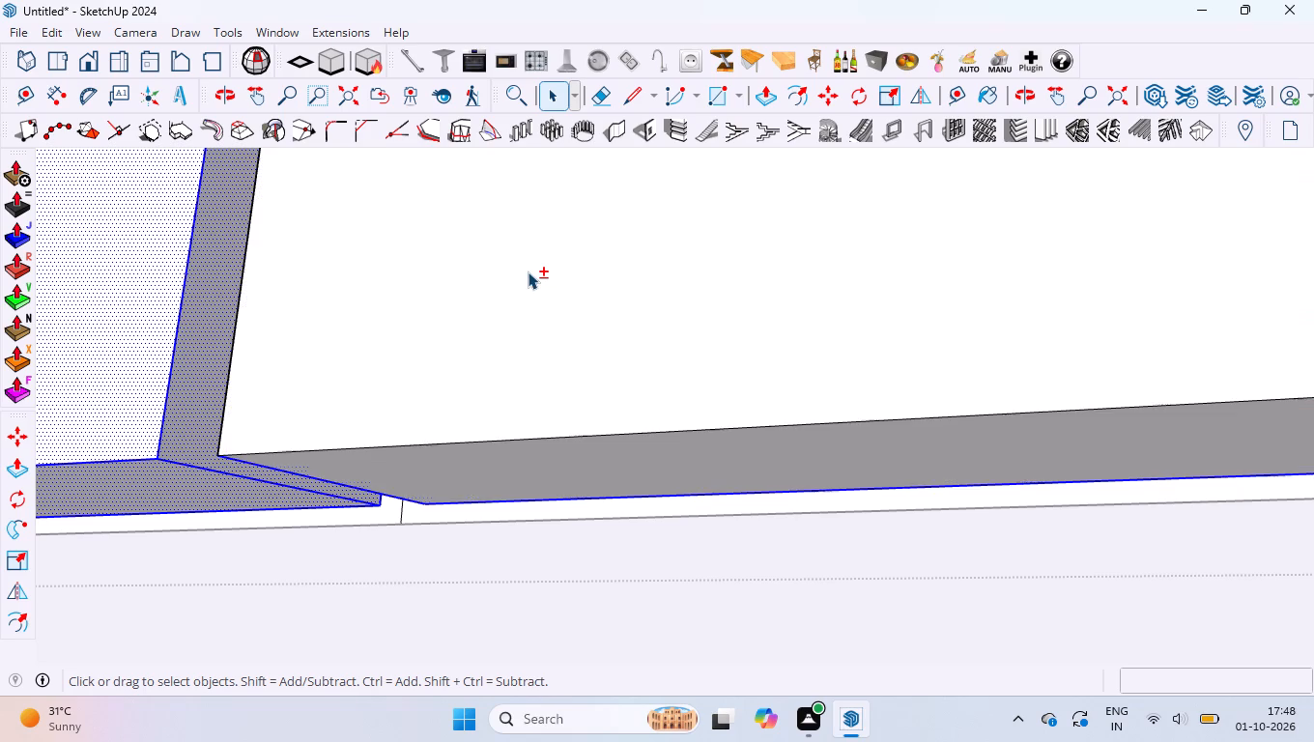
Take the right panel's lower inner corner edge and lower back edge out of the selection.
{"action": "scroll", "coordinate": [528, 271], "scroll_direction": "down", "scroll_amount": 3, "text": "shift"}
{"action": "scroll", "coordinate": [425, 392], "scroll_direction": "up", "scroll_amount": 5}
{"action": "scroll", "coordinate": [333, 470], "scroll_direction": "up", "scroll_amount": 3, "text": "shift"}
{"action": "left_click", "coordinate": [328, 452], "text": "shift"}
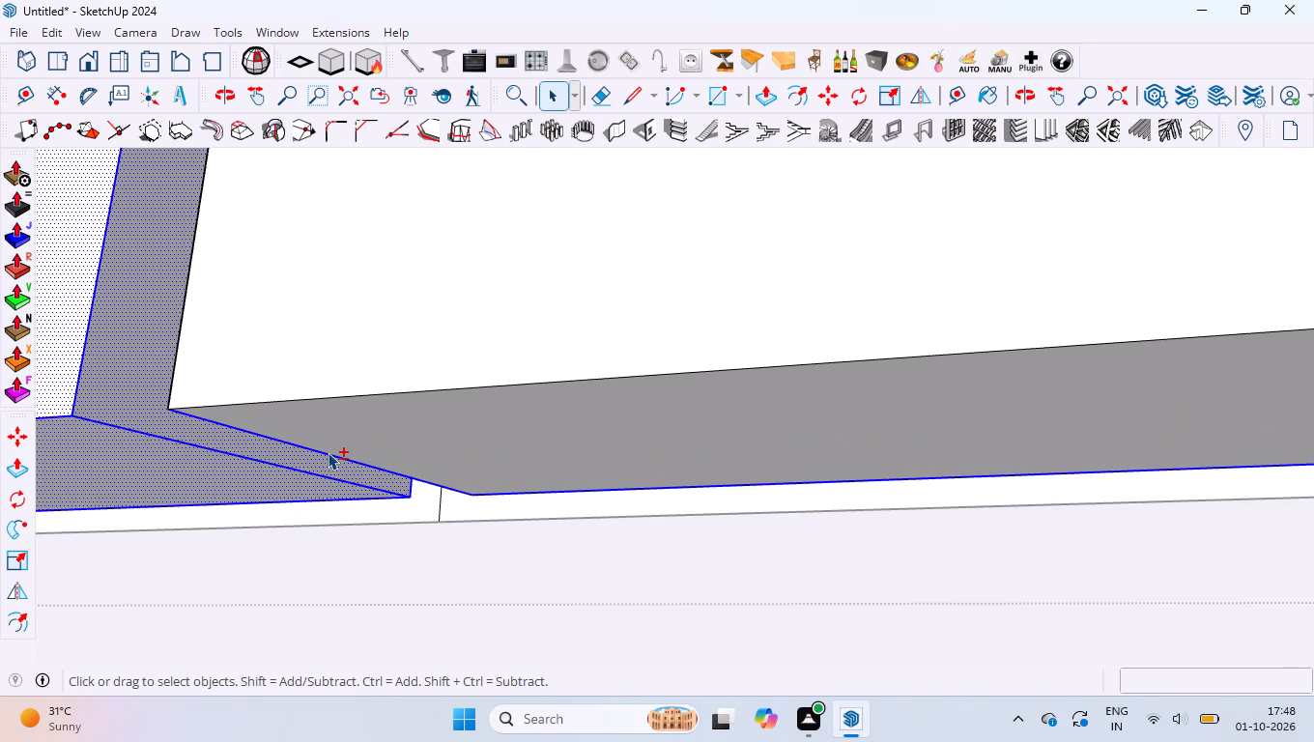
{"action": "scroll", "coordinate": [399, 392], "scroll_direction": "down", "scroll_amount": 5}
{"action": "scroll", "coordinate": [518, 459], "scroll_direction": "up", "scroll_amount": 9}
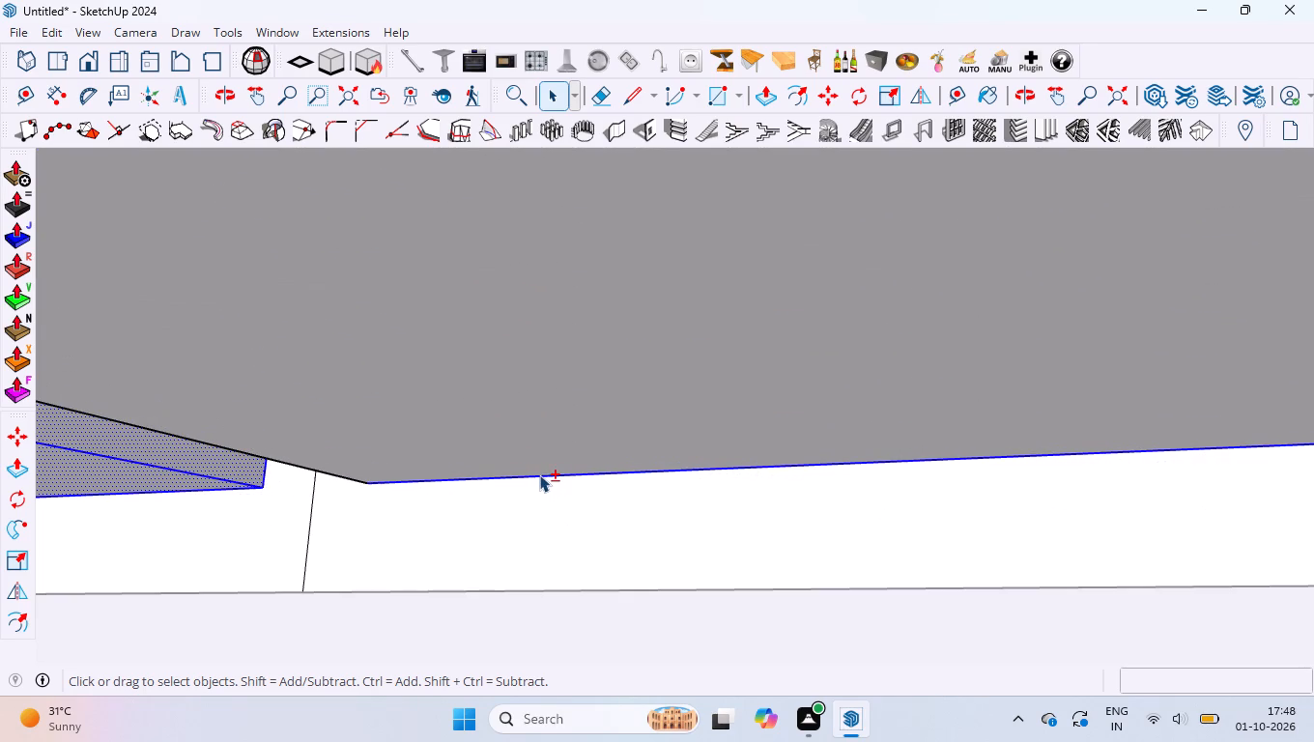
{"action": "left_click", "coordinate": [547, 476], "text": "shift"}
{"action": "scroll", "coordinate": [542, 471], "scroll_direction": "down", "scroll_amount": 13}
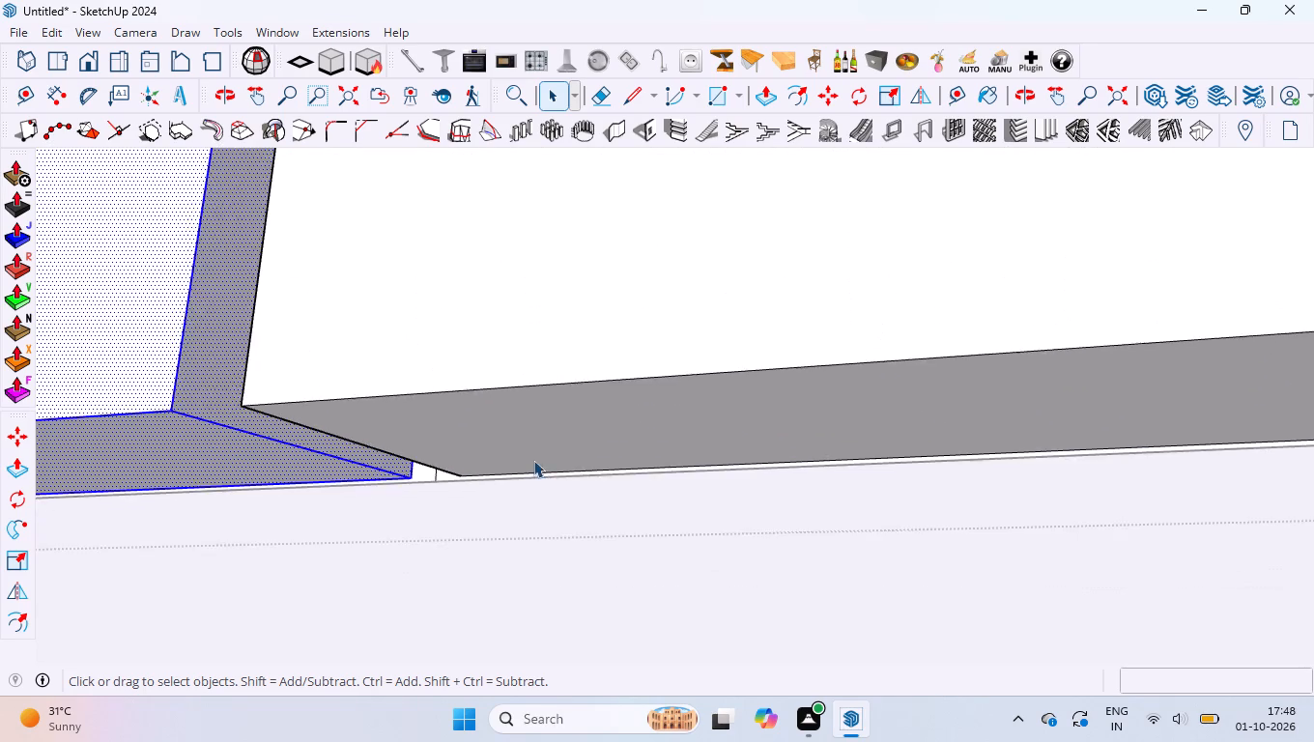
Take the right panel's outer side face, its vertical edges and the adjoining compartment border edge out of the selection, leaving its front face deselected.
{"action": "scroll", "coordinate": [533, 460], "scroll_direction": "down", "scroll_amount": 20}
{"action": "scroll", "coordinate": [533, 460], "scroll_direction": "down", "scroll_amount": 13}
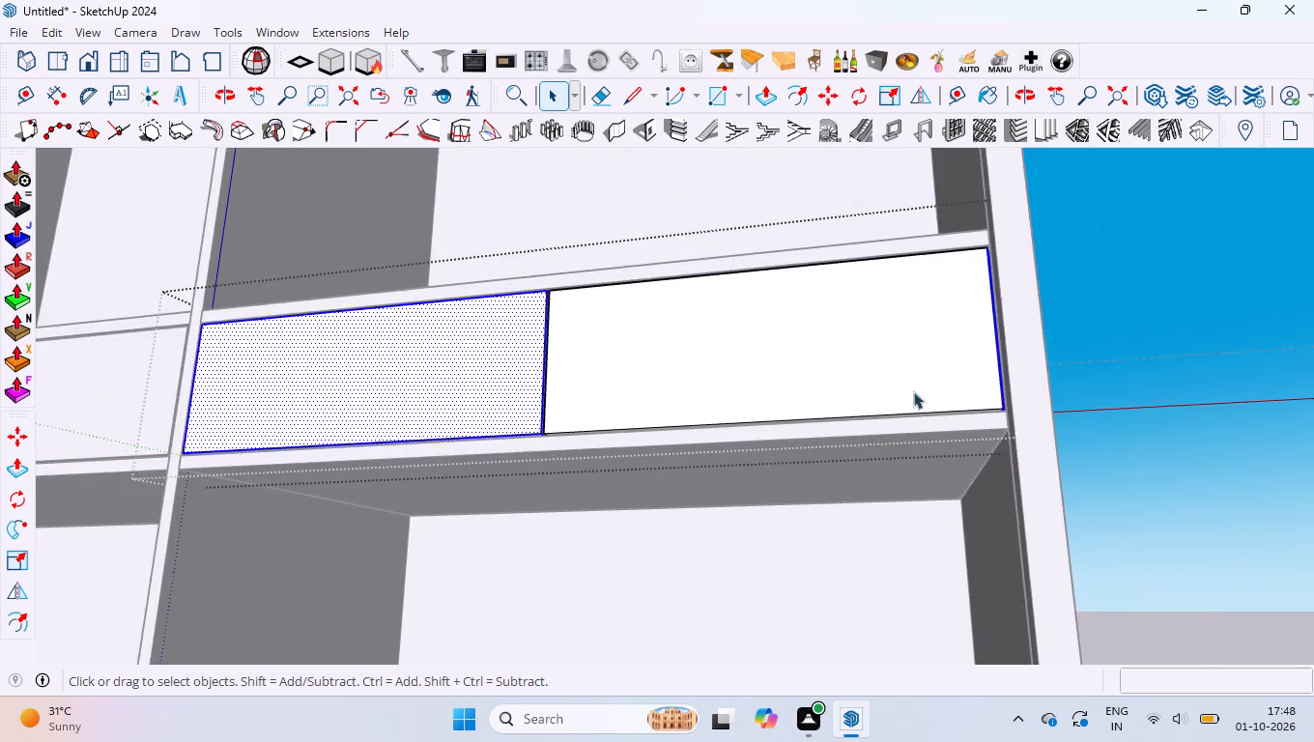
{"action": "scroll", "coordinate": [951, 365], "scroll_direction": "up", "scroll_amount": 4}
{"action": "scroll", "coordinate": [1051, 325], "scroll_direction": "up", "scroll_amount": 20}
{"action": "scroll", "coordinate": [1051, 325], "scroll_direction": "up", "scroll_amount": 5}
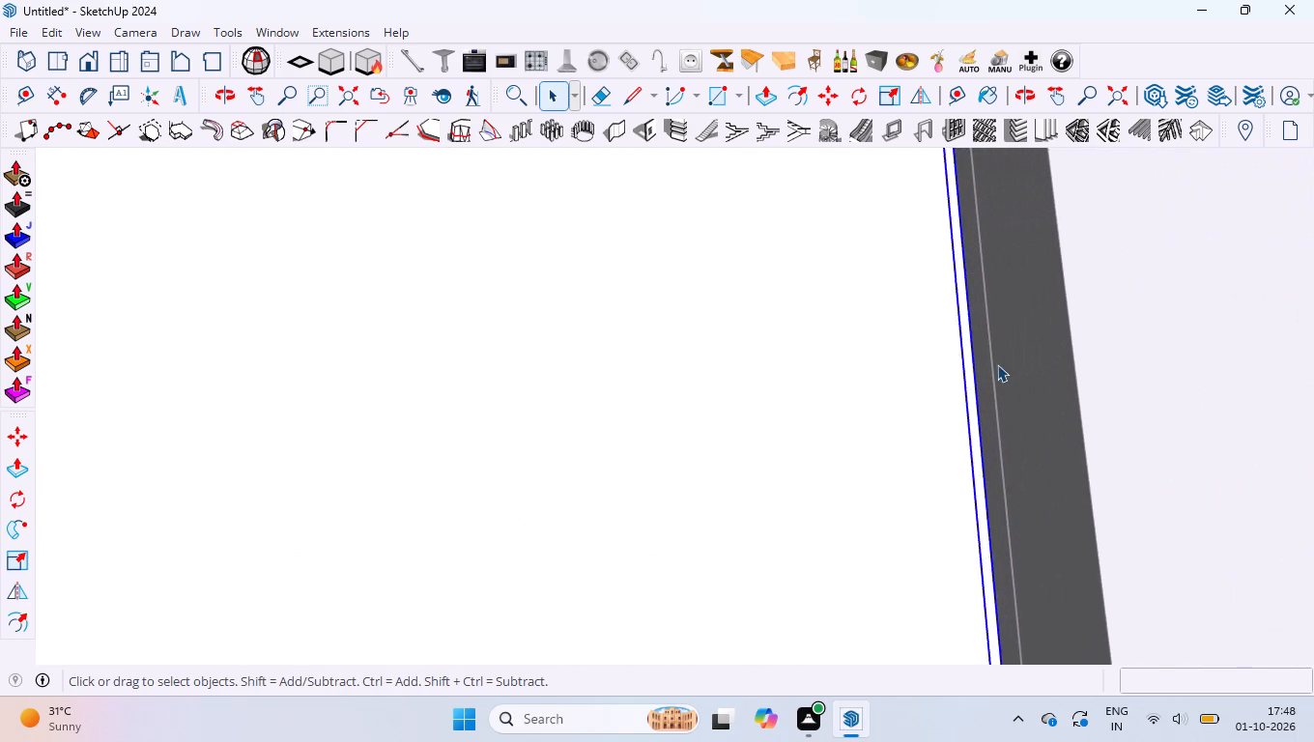
{"action": "scroll", "coordinate": [997, 364], "scroll_direction": "up", "scroll_amount": 8}
{"action": "middle_click_drag", "start_coordinate": [991, 373], "coordinate": [947, 380]}
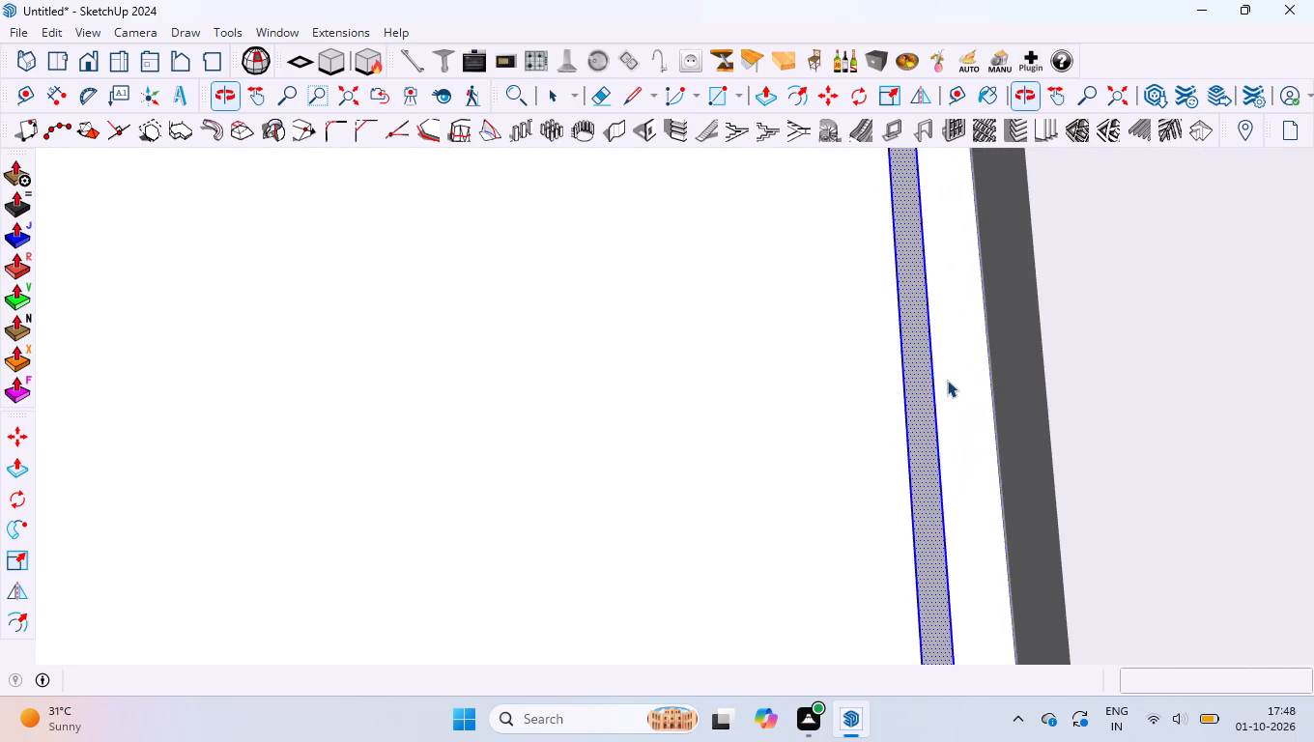
{"action": "scroll", "coordinate": [949, 377], "scroll_direction": "up", "scroll_amount": 9}
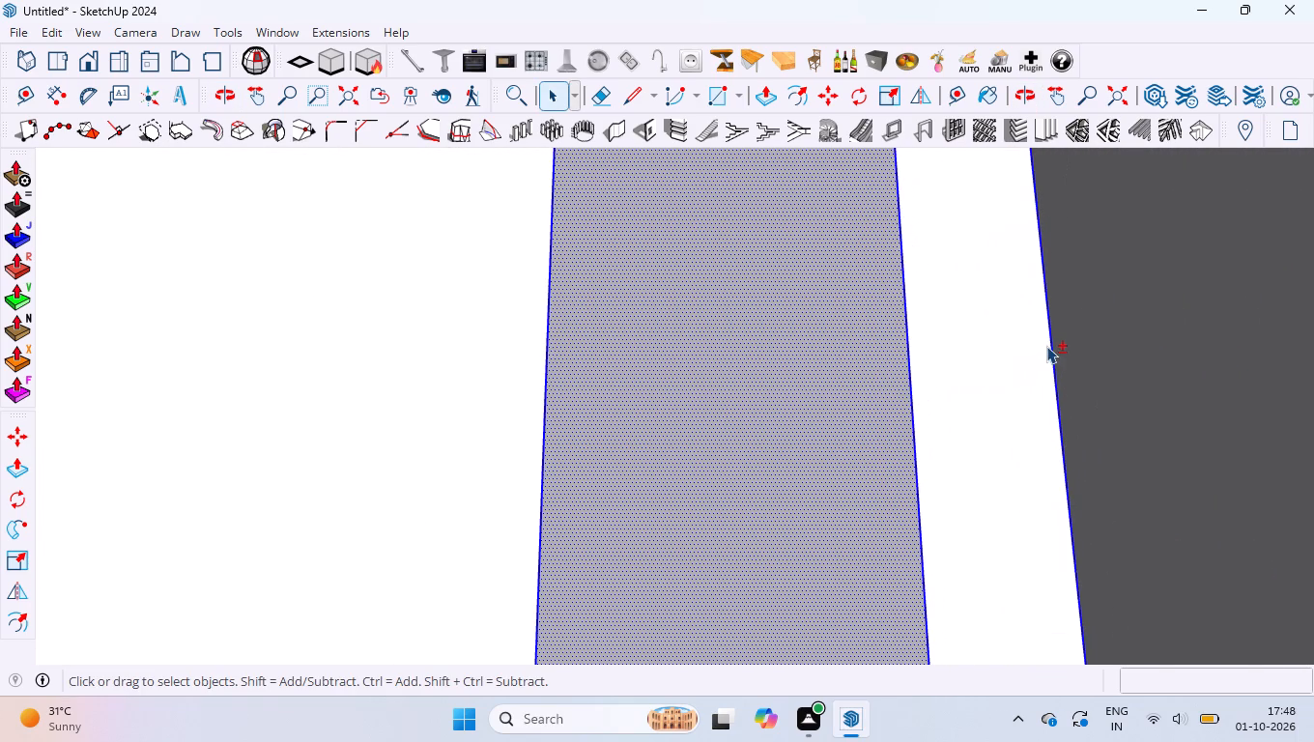
{"action": "left_click", "coordinate": [1053, 342], "text": "shift"}
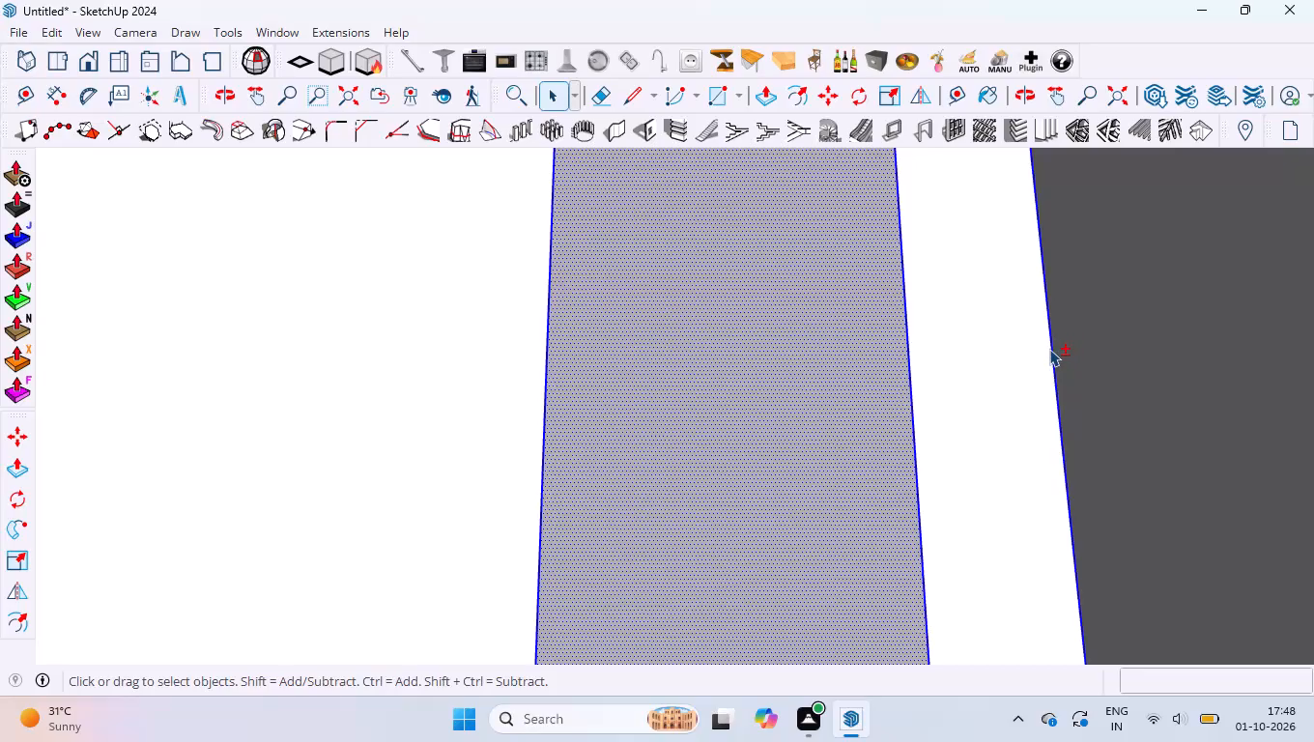
{"action": "left_click", "coordinate": [1049, 349], "text": "shift"}
{"action": "left_click_drag", "start_coordinate": [922, 358], "coordinate": [565, 456], "text": "shift"}
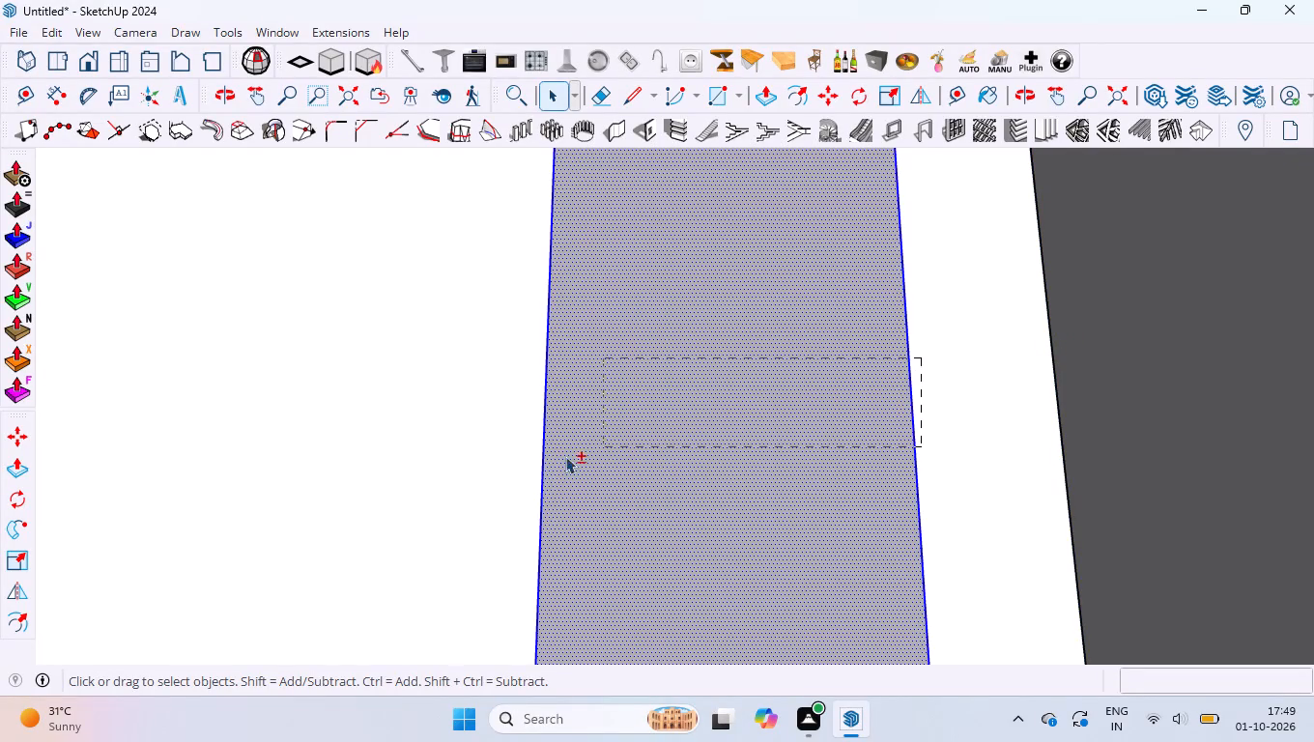
{"action": "left_click_drag", "start_coordinate": [565, 456], "coordinate": [489, 466], "text": "shift"}
{"action": "left_click", "coordinate": [986, 350], "text": "shift"}
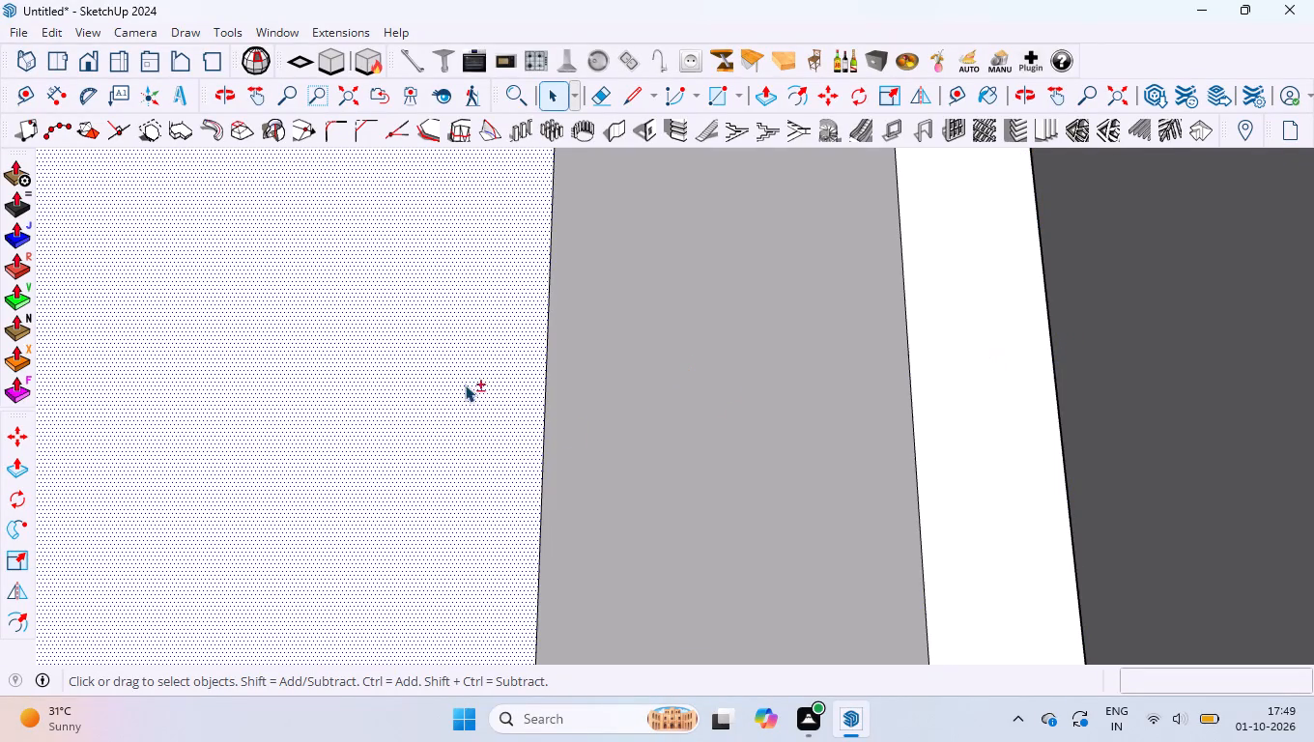
{"action": "left_click", "coordinate": [383, 386], "text": "shift"}
Take the right panel's top face and the slanted edge at its upper outer corner out of the selection, working from the front view.
{"action": "scroll", "coordinate": [408, 401], "scroll_direction": "down", "scroll_amount": 20}
{"action": "scroll", "coordinate": [408, 401], "scroll_direction": "down", "scroll_amount": 10}
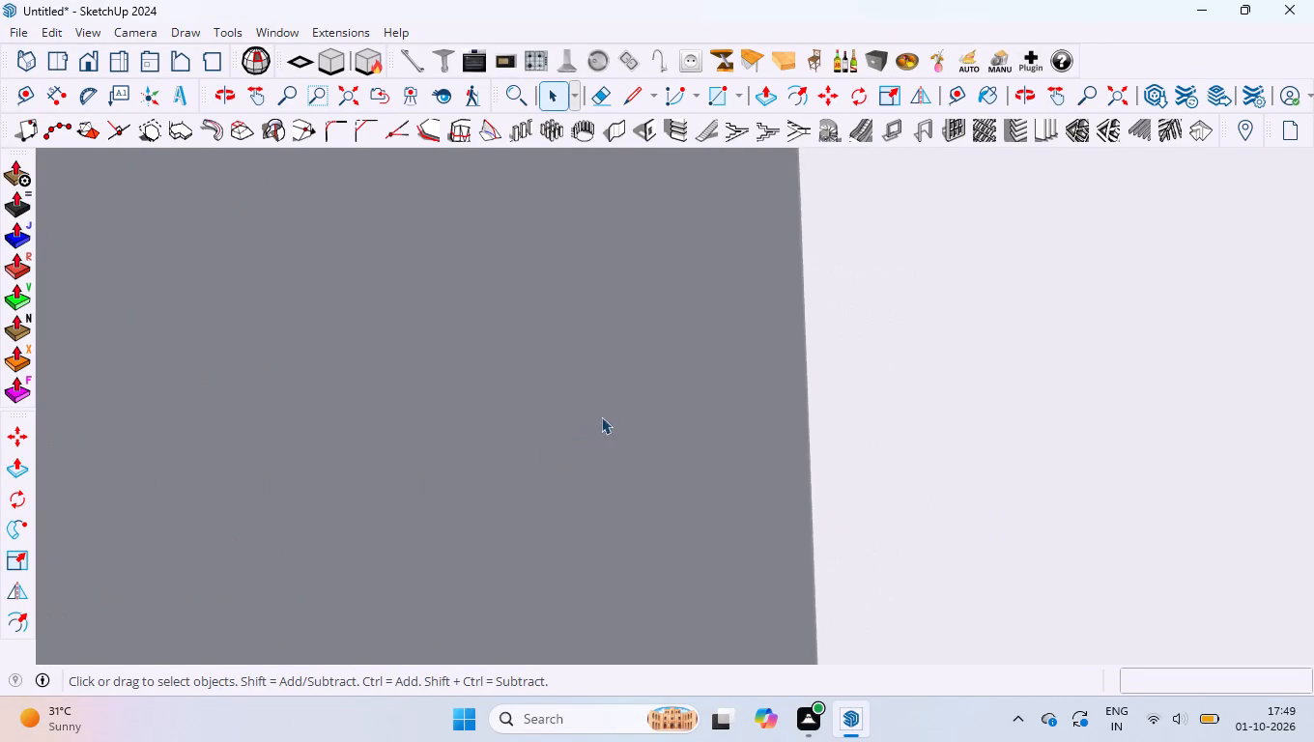
{"action": "scroll", "coordinate": [601, 416], "scroll_direction": "down", "scroll_amount": 20}
{"action": "scroll", "coordinate": [601, 416], "scroll_direction": "down", "scroll_amount": 6}
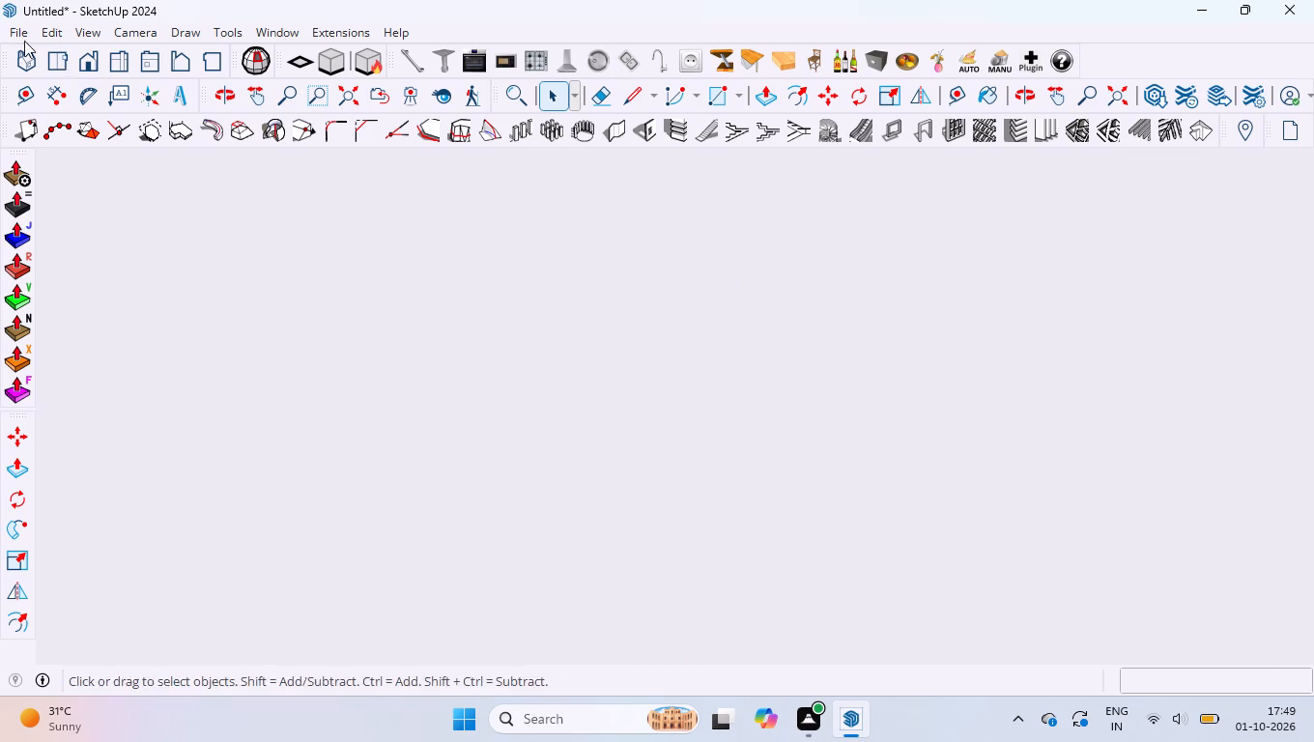
{"action": "left_click", "coordinate": [86, 58]}
{"action": "scroll", "coordinate": [538, 399], "scroll_direction": "down", "scroll_amount": 10}
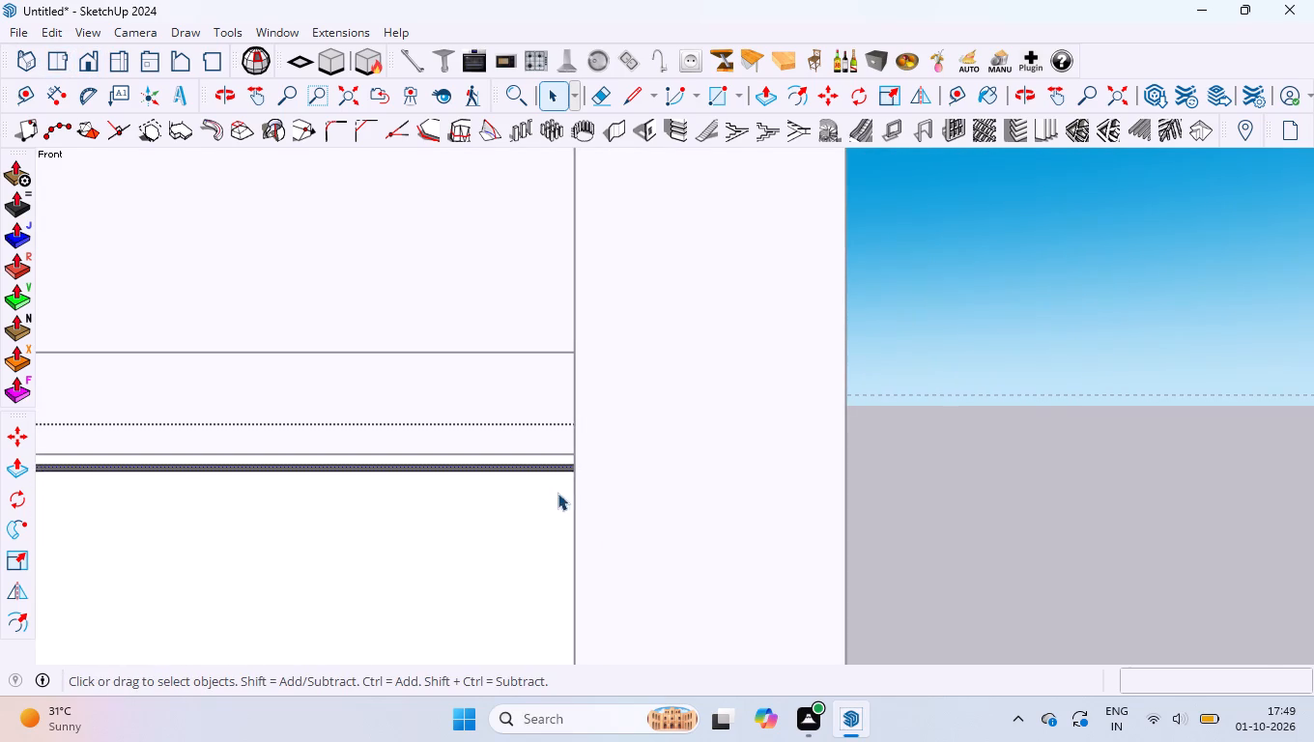
{"action": "scroll", "coordinate": [591, 398], "scroll_direction": "down", "scroll_amount": 7}
{"action": "scroll", "coordinate": [571, 439], "scroll_direction": "up", "scroll_amount": 20}
{"action": "scroll", "coordinate": [571, 439], "scroll_direction": "up", "scroll_amount": 3}
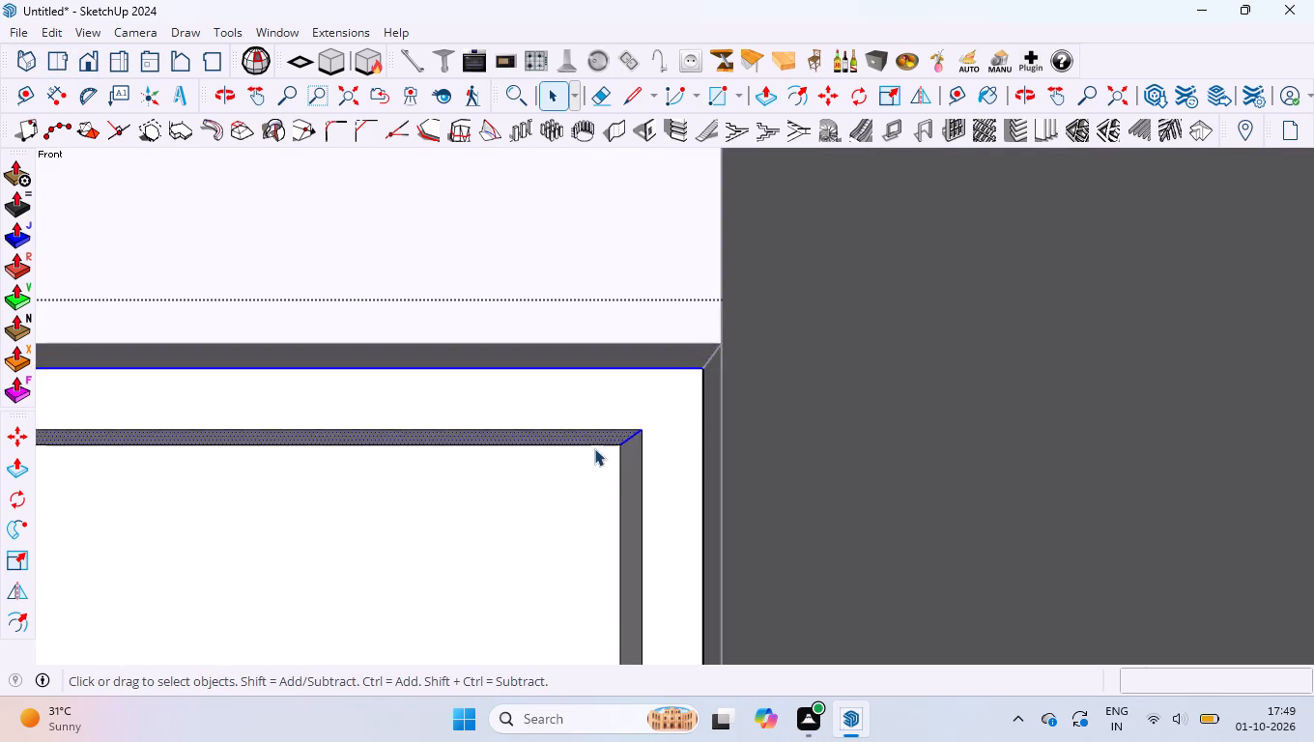
{"action": "scroll", "coordinate": [647, 426], "scroll_direction": "up", "scroll_amount": 12}
{"action": "left_click", "coordinate": [623, 448], "text": "ctrl"}
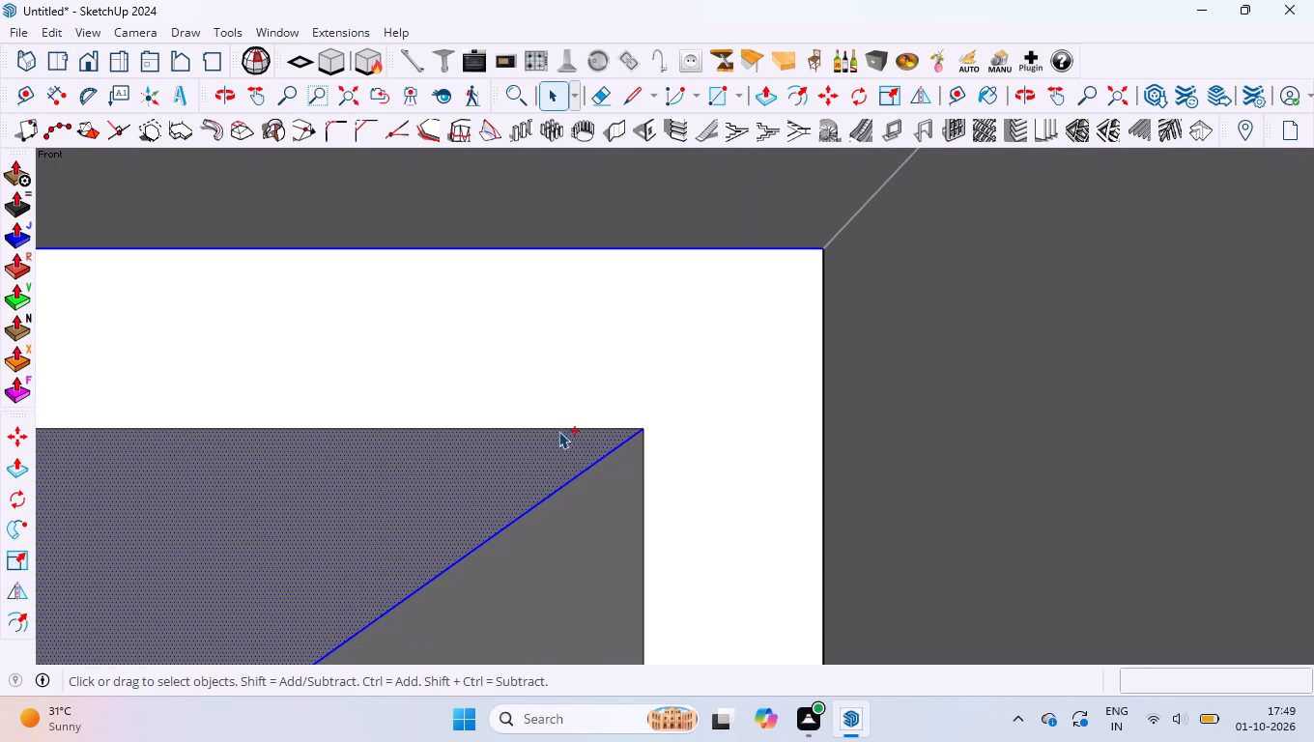
{"action": "left_click", "coordinate": [552, 444], "text": "ctrl"}
{"action": "left_click", "coordinate": [585, 454], "text": "shift"}
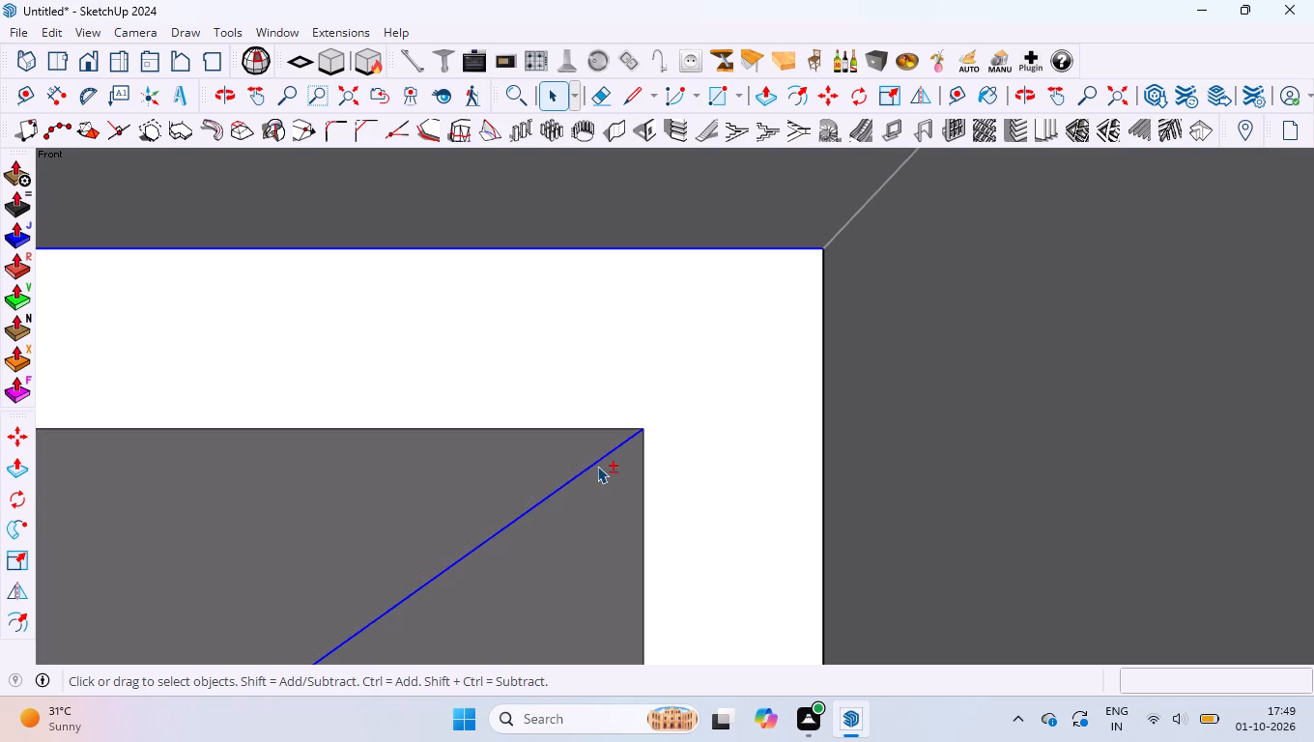
{"action": "left_click", "coordinate": [597, 466], "text": "shift"}
Take the clearance border's long upper edge above the right panel out of the selection.
{"action": "scroll", "coordinate": [578, 452], "scroll_direction": "down", "scroll_amount": 20}
{"action": "scroll", "coordinate": [578, 452], "scroll_direction": "down", "scroll_amount": 5}
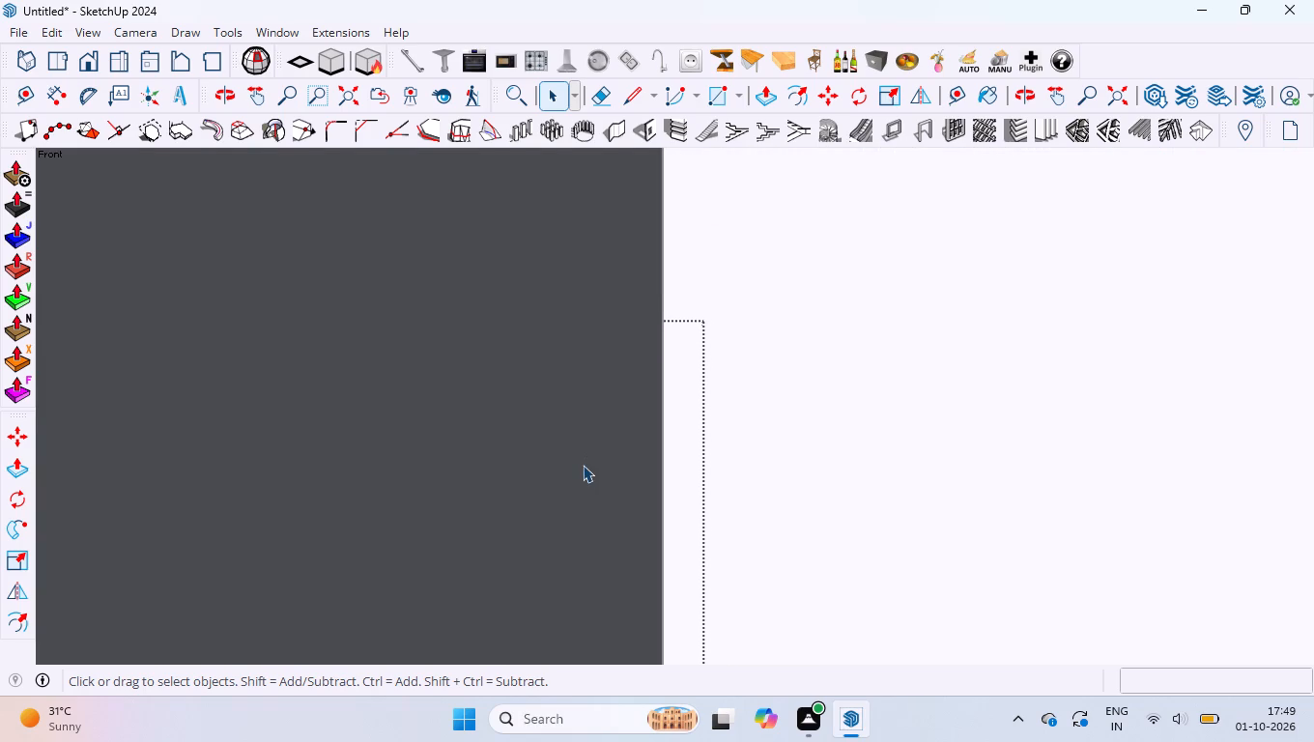
{"action": "middle_click_drag", "start_coordinate": [586, 465], "coordinate": [741, 491]}
{"action": "scroll", "coordinate": [424, 366], "scroll_direction": "down", "scroll_amount": 11}
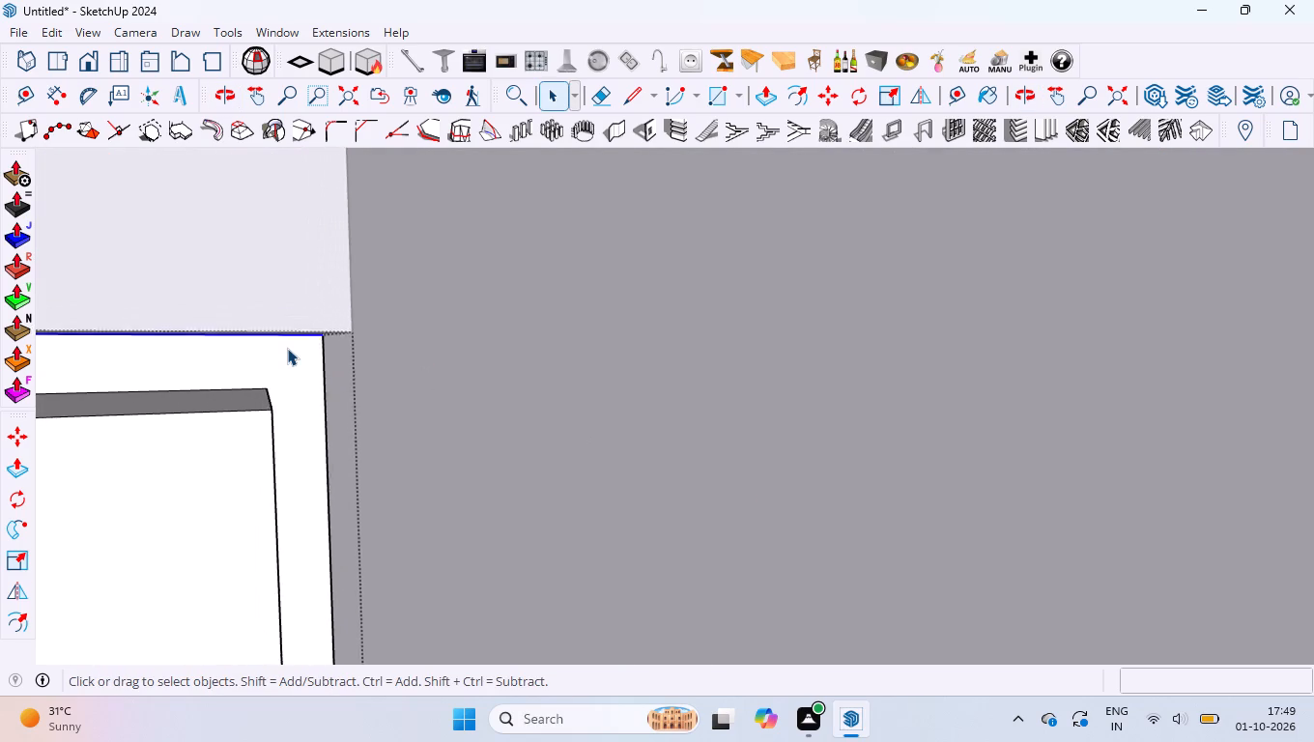
{"action": "scroll", "coordinate": [287, 348], "scroll_direction": "up", "scroll_amount": 18}
{"action": "middle_click_drag", "start_coordinate": [307, 330], "coordinate": [307, 376]}
{"action": "left_click", "coordinate": [334, 327], "text": "shift"}
{"action": "left_click_drag", "start_coordinate": [338, 331], "coordinate": [265, 263], "text": "shift"}
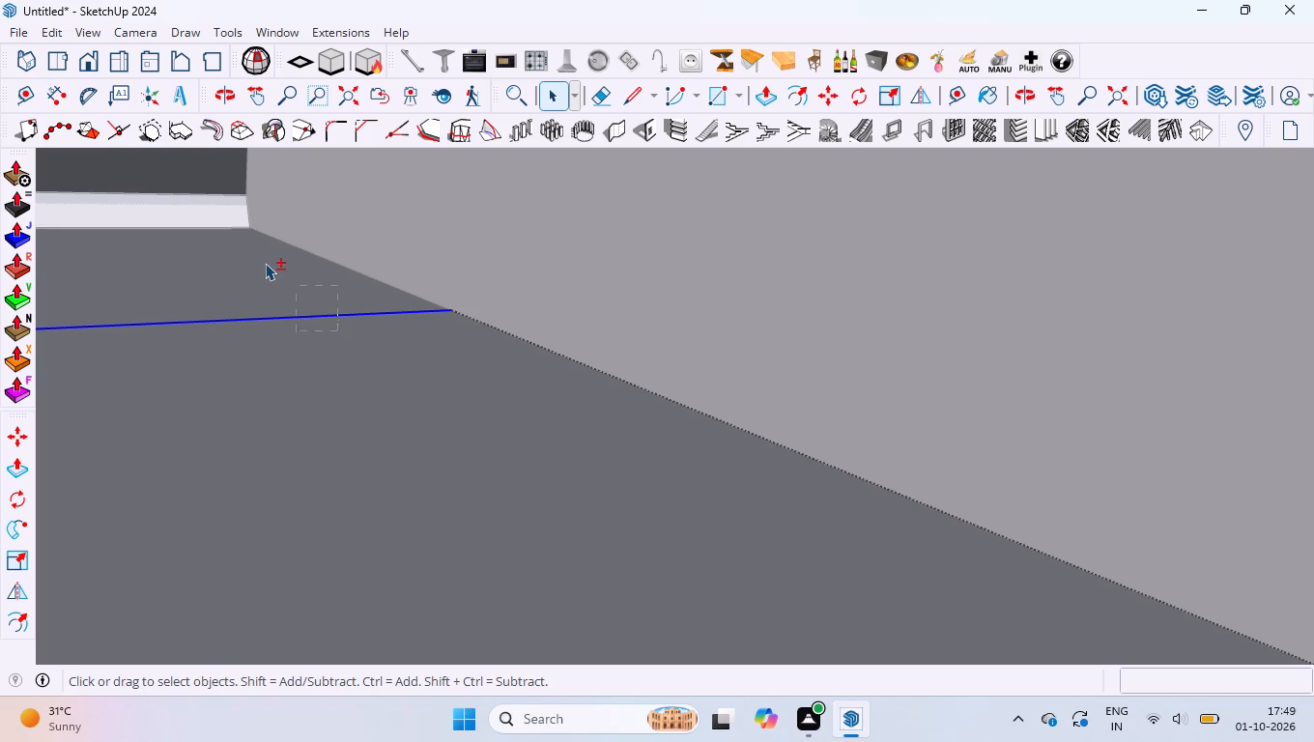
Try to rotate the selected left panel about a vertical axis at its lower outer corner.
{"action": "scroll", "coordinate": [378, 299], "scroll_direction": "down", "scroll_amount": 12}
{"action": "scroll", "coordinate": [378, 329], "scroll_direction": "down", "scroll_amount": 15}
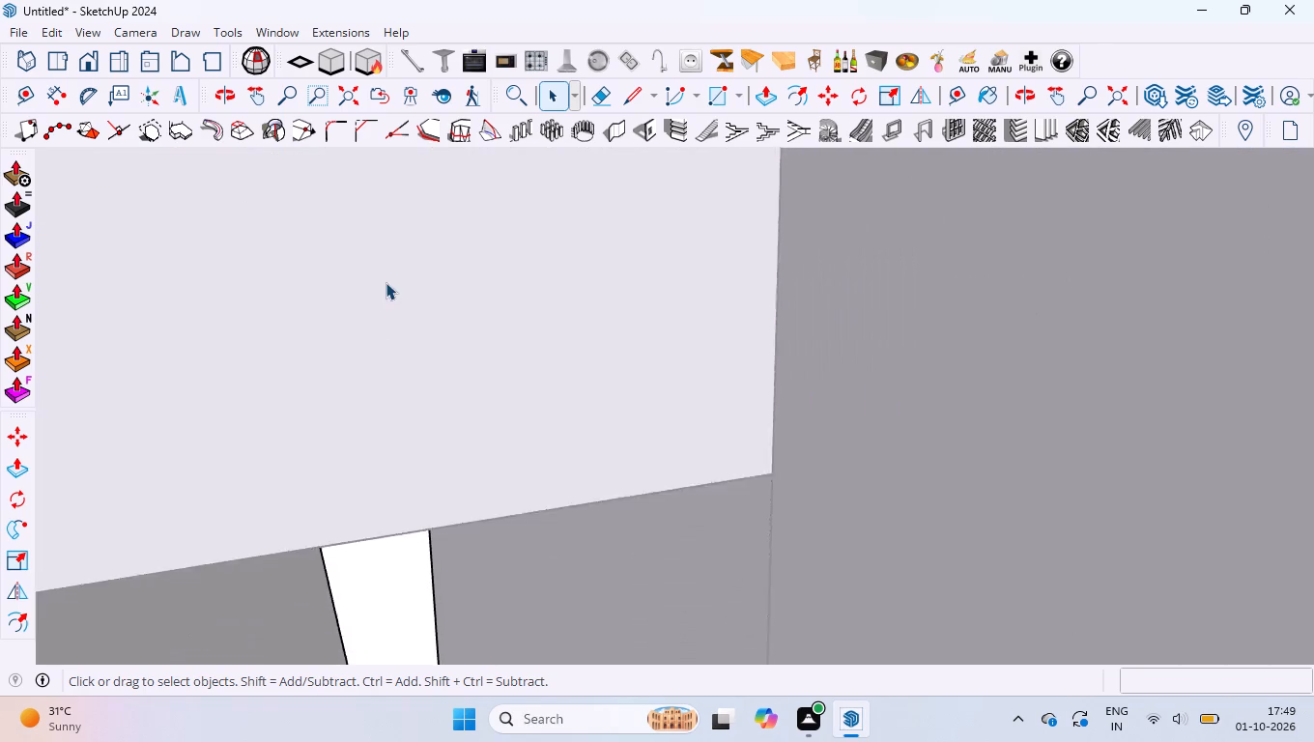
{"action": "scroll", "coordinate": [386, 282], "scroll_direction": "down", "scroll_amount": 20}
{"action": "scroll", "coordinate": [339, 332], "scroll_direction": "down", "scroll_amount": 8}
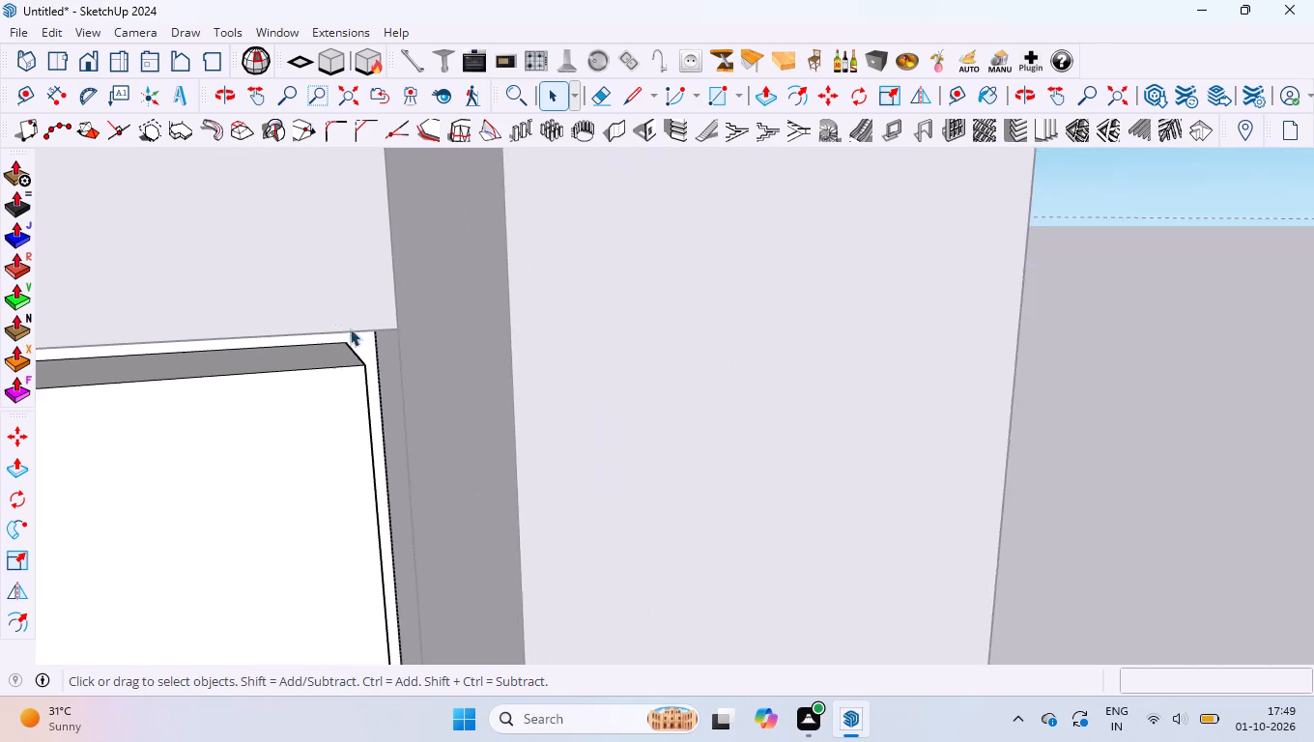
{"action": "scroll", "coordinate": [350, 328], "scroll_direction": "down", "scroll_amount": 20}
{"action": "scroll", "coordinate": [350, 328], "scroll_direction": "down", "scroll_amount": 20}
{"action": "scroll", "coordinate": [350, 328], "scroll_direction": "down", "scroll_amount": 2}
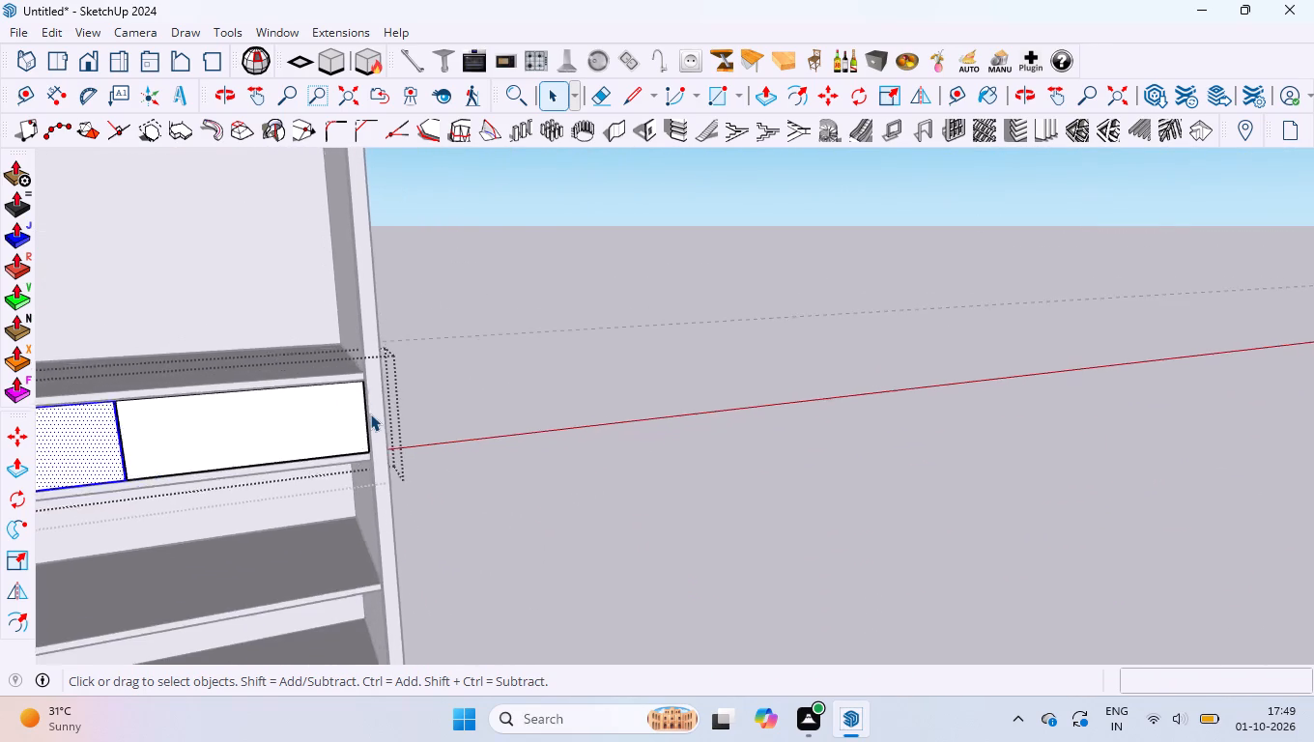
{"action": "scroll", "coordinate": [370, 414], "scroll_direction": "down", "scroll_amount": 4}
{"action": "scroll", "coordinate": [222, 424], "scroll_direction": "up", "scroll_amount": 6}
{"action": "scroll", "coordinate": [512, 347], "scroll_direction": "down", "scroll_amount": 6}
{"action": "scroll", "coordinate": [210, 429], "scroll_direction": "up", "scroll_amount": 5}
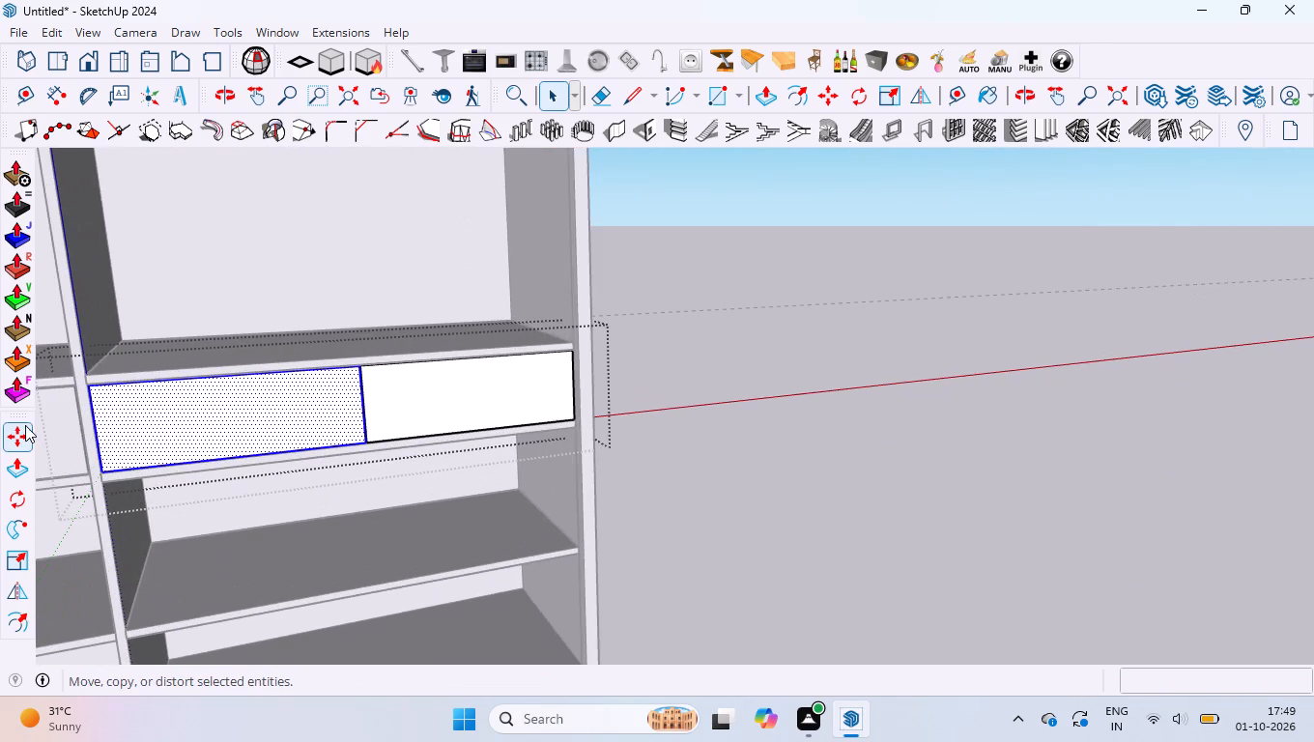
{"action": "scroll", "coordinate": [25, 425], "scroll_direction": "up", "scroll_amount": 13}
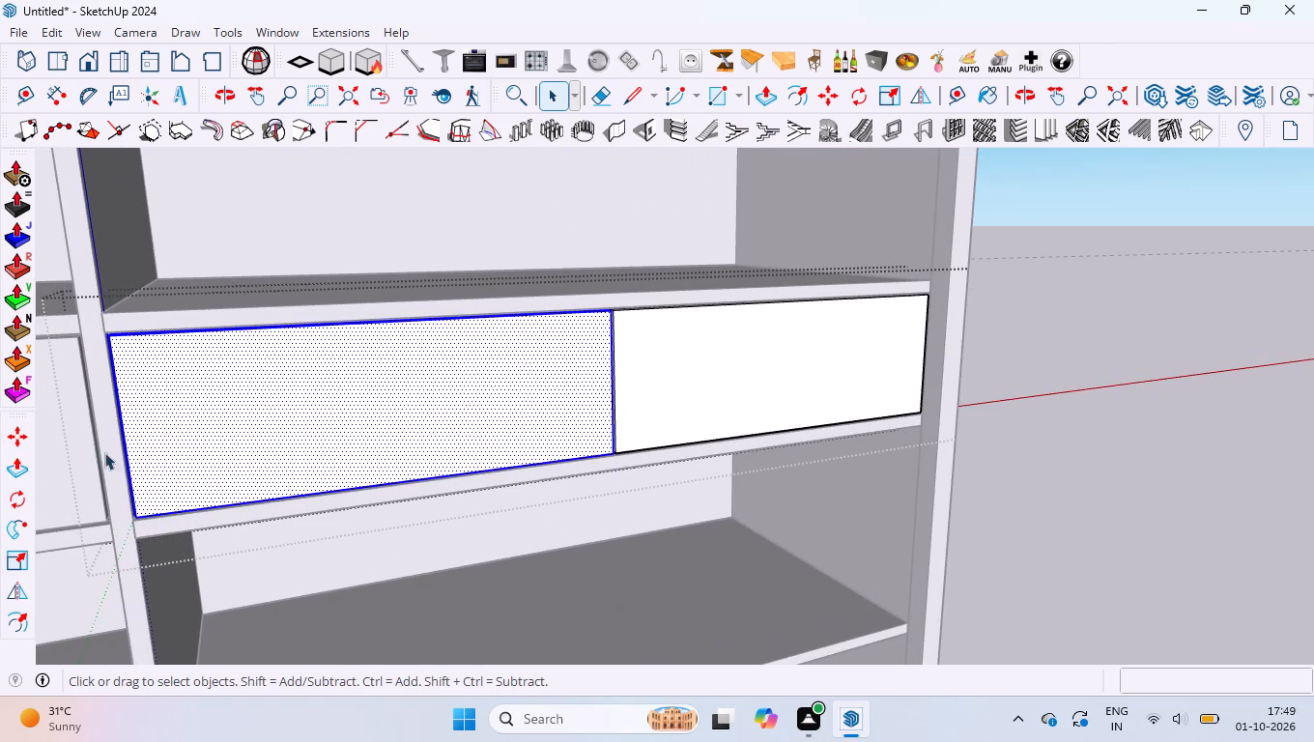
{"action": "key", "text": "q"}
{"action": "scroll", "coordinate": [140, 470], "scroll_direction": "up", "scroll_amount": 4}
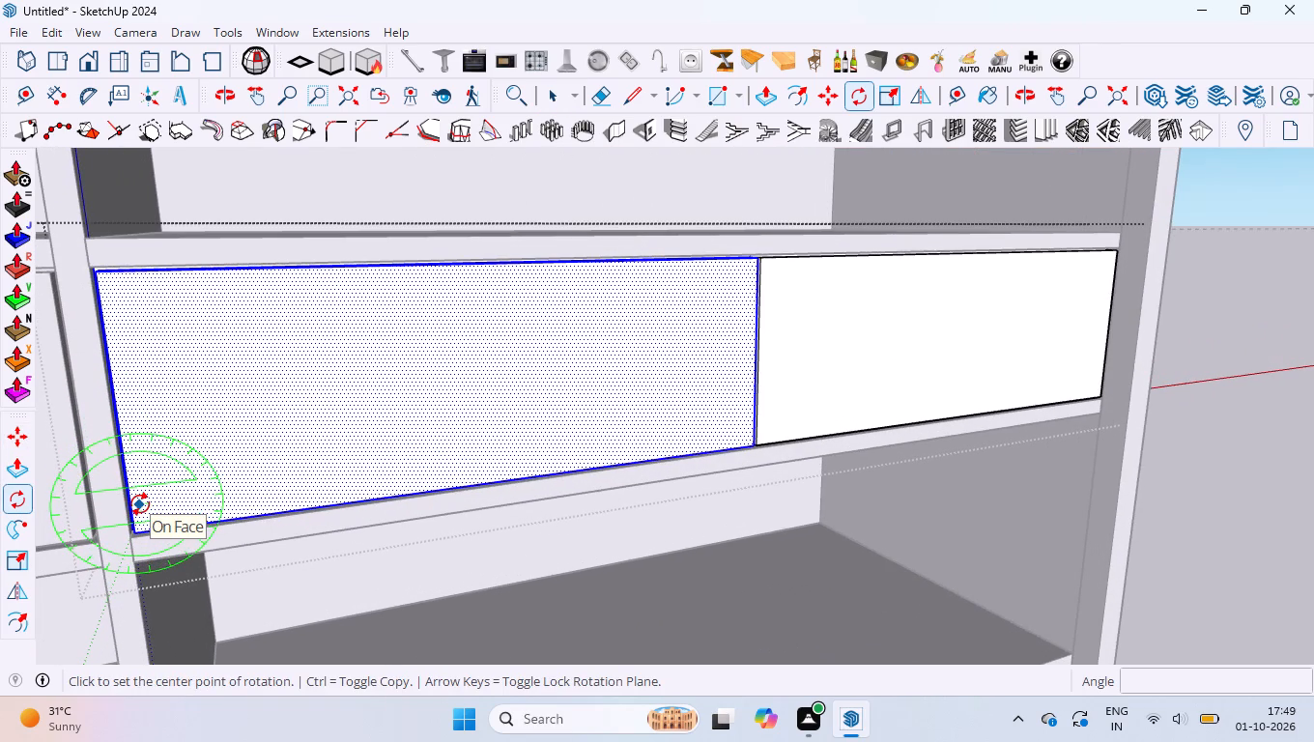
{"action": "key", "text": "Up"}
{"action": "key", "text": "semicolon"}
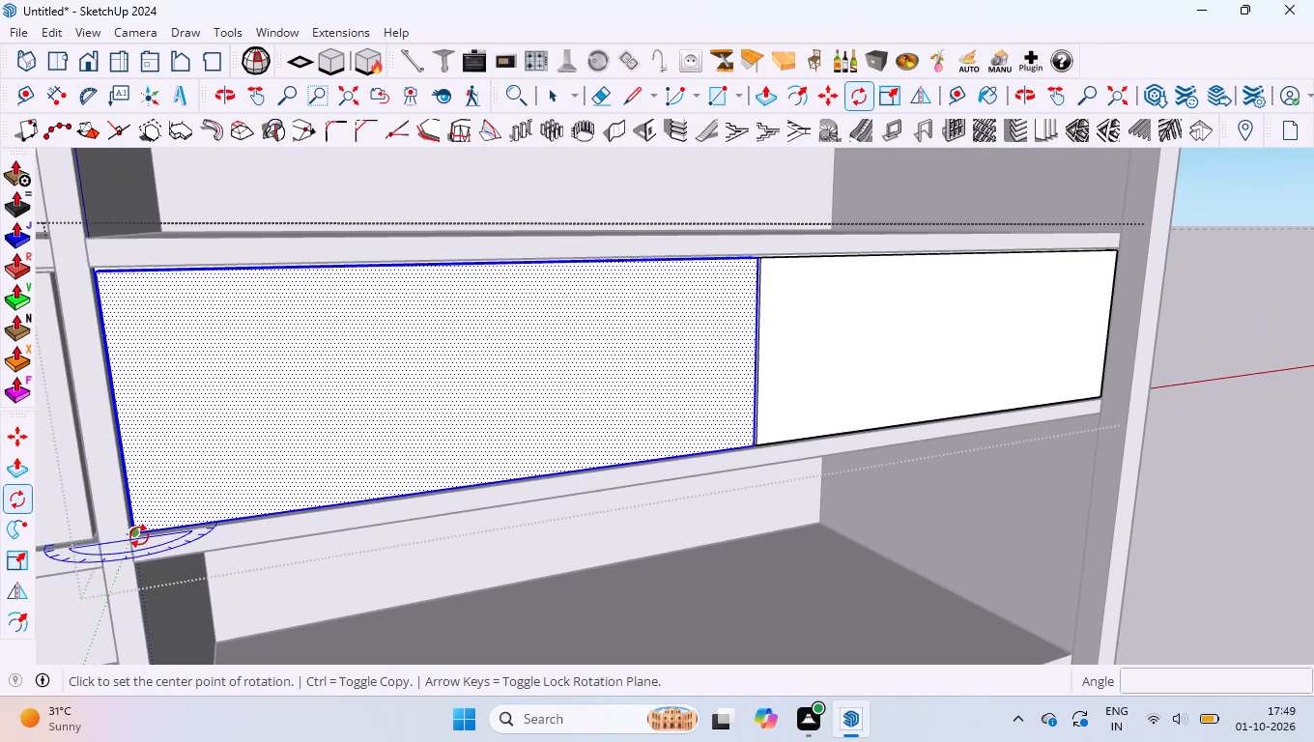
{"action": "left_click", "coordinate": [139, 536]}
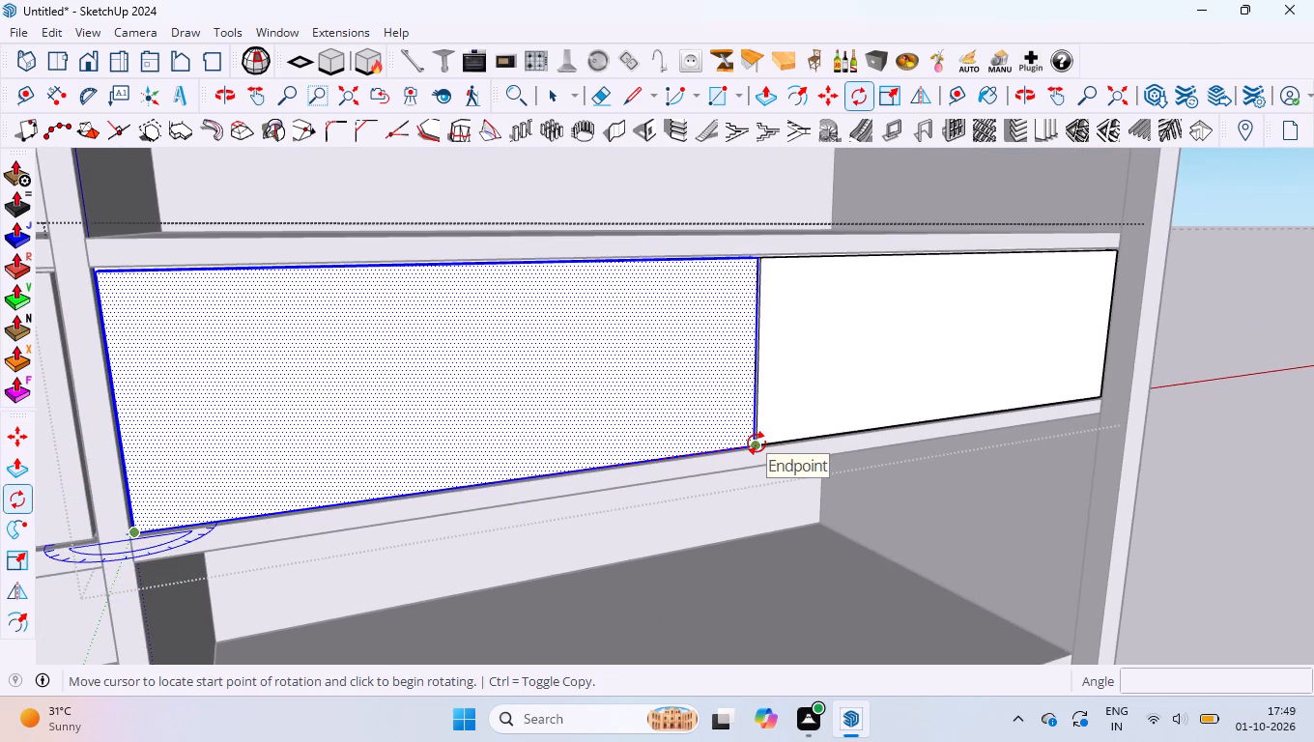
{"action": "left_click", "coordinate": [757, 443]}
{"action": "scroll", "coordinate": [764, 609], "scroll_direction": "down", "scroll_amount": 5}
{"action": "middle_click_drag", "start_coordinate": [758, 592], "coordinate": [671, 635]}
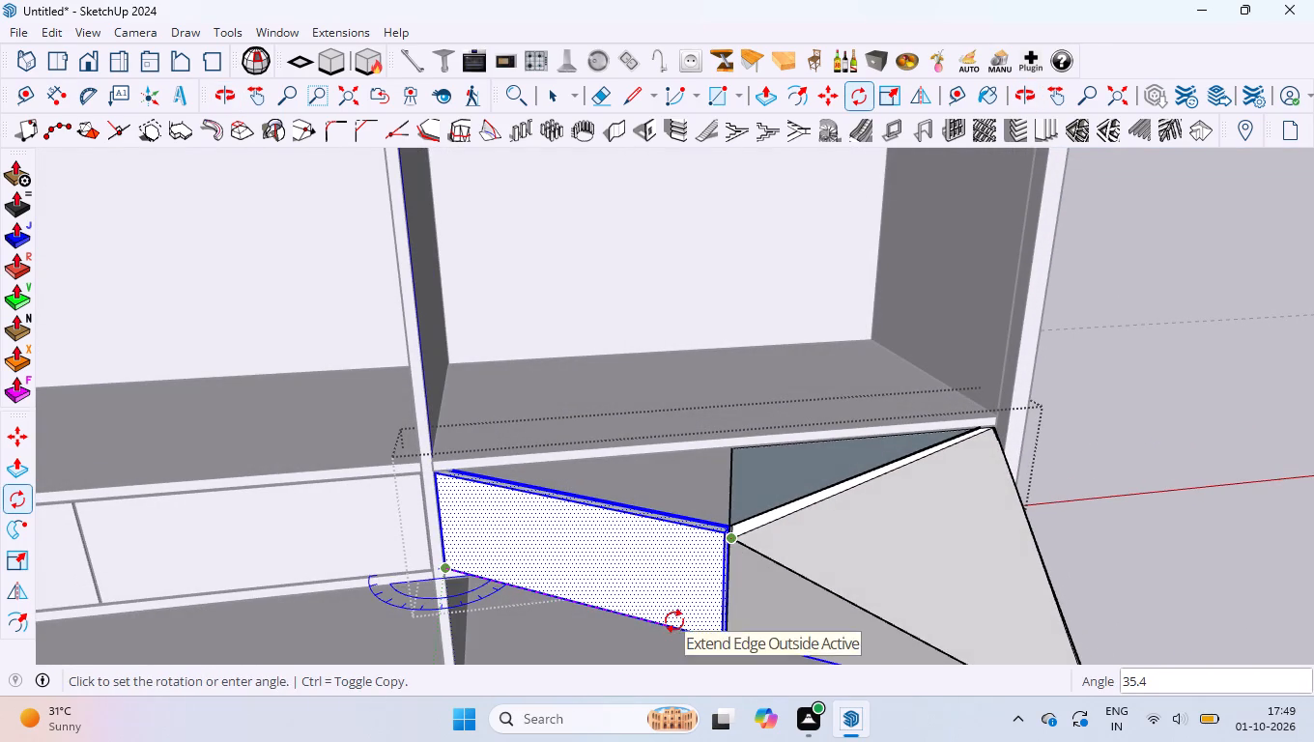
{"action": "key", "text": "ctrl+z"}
Examine the upper end of the gap between the two front panels for stray selected geometry.
{"action": "scroll", "coordinate": [770, 511], "scroll_direction": "up", "scroll_amount": 8}
{"action": "scroll", "coordinate": [718, 438], "scroll_direction": "up", "scroll_amount": 12}
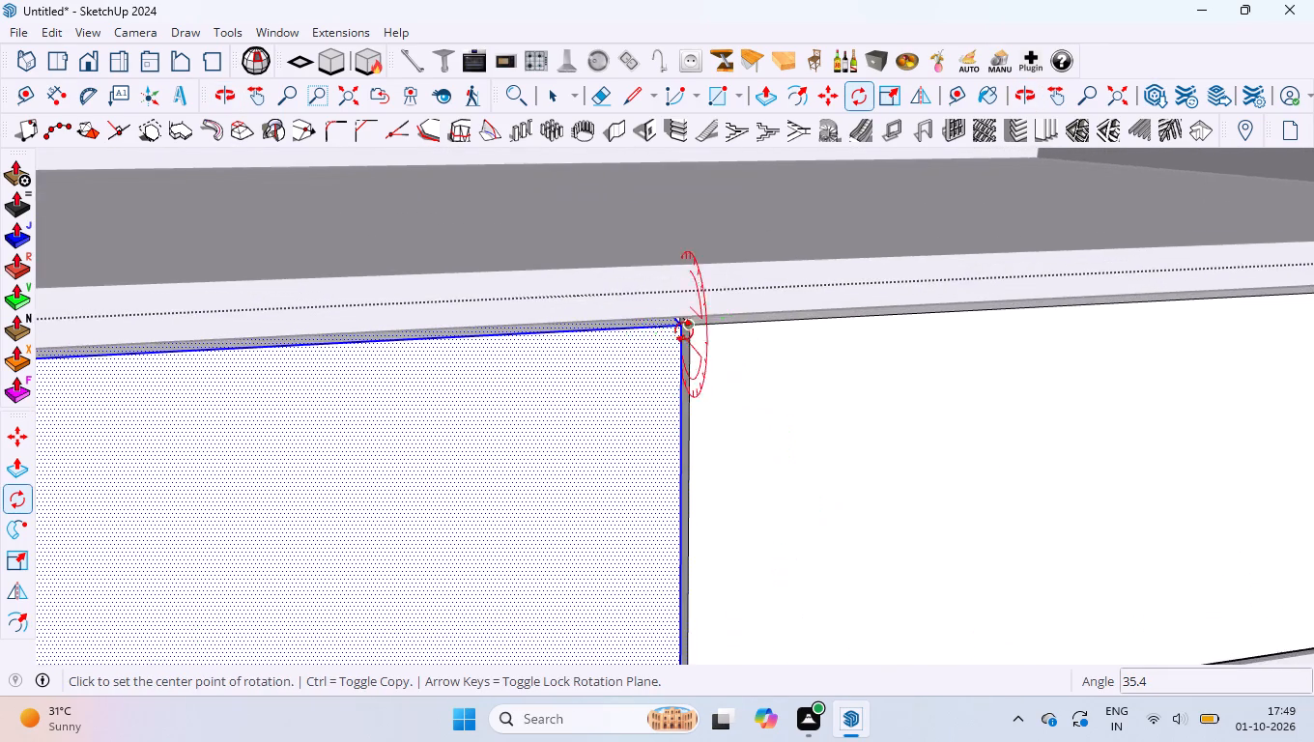
{"action": "scroll", "coordinate": [684, 331], "scroll_direction": "up", "scroll_amount": 20}
{"action": "key", "text": "space"}
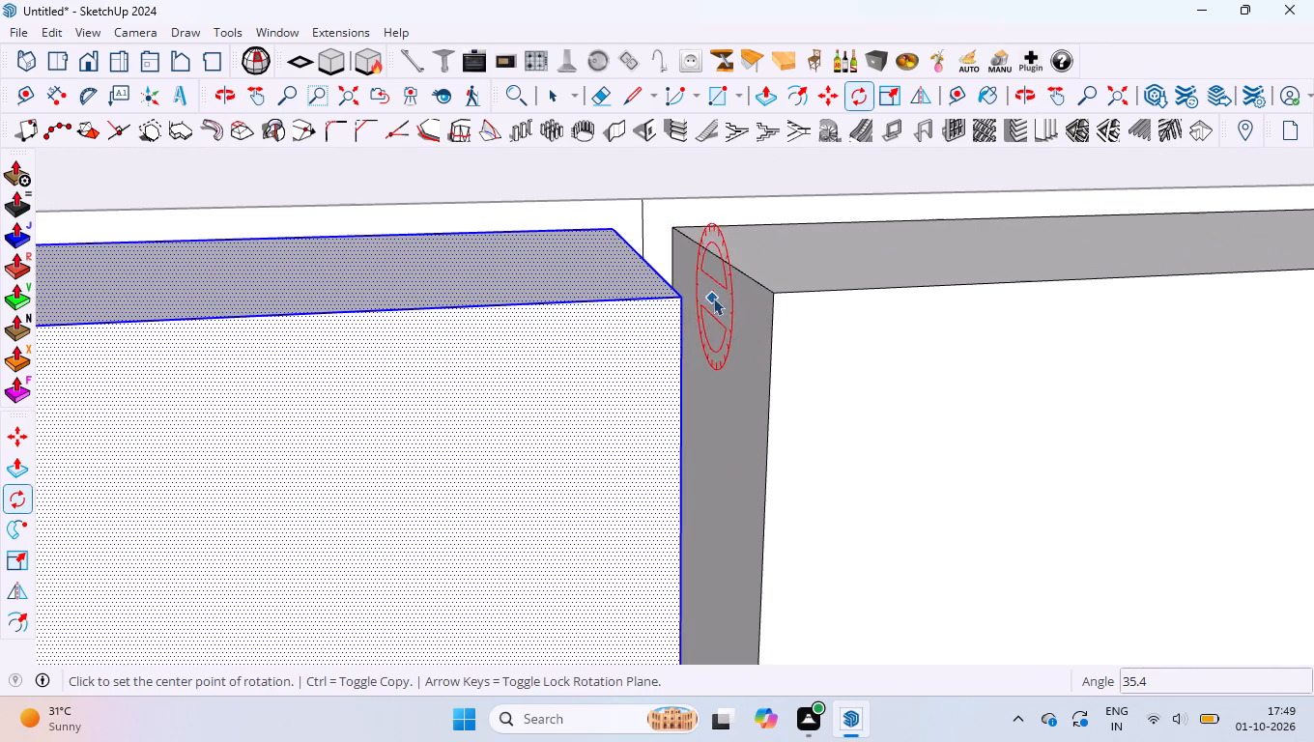
{"action": "scroll", "coordinate": [715, 297], "scroll_direction": "up", "scroll_amount": 6}
{"action": "middle_click_drag", "start_coordinate": [715, 297], "coordinate": [626, 316]}
{"action": "scroll", "coordinate": [626, 317], "scroll_direction": "down", "scroll_amount": 8}
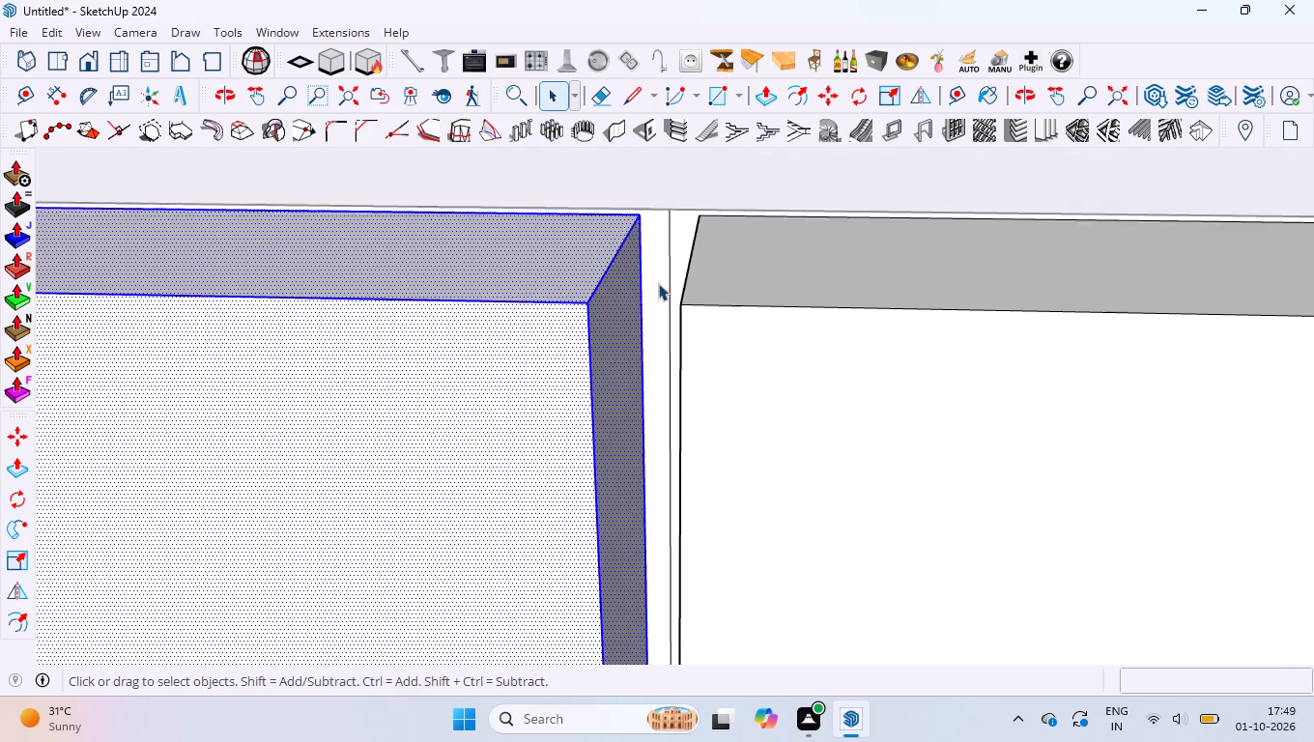
{"action": "scroll", "coordinate": [658, 283], "scroll_direction": "down", "scroll_amount": 20}
{"action": "scroll", "coordinate": [658, 283], "scroll_direction": "down", "scroll_amount": 10}
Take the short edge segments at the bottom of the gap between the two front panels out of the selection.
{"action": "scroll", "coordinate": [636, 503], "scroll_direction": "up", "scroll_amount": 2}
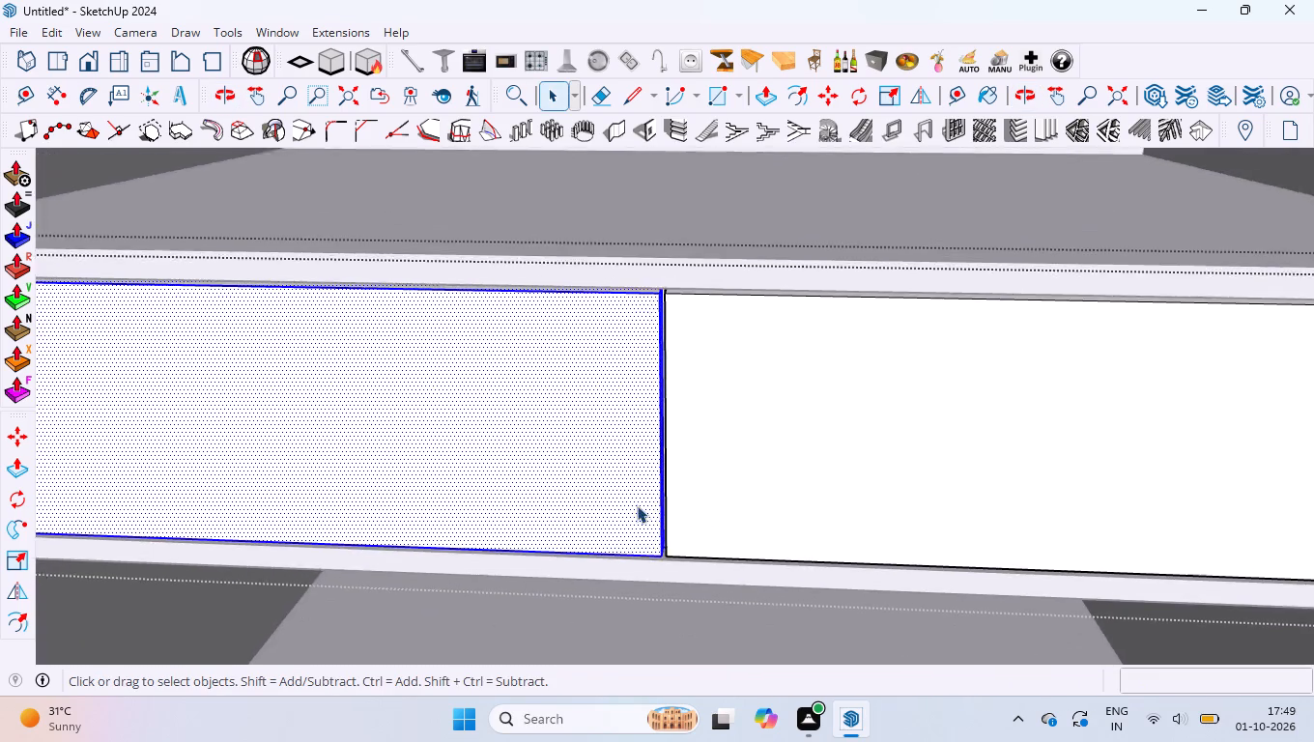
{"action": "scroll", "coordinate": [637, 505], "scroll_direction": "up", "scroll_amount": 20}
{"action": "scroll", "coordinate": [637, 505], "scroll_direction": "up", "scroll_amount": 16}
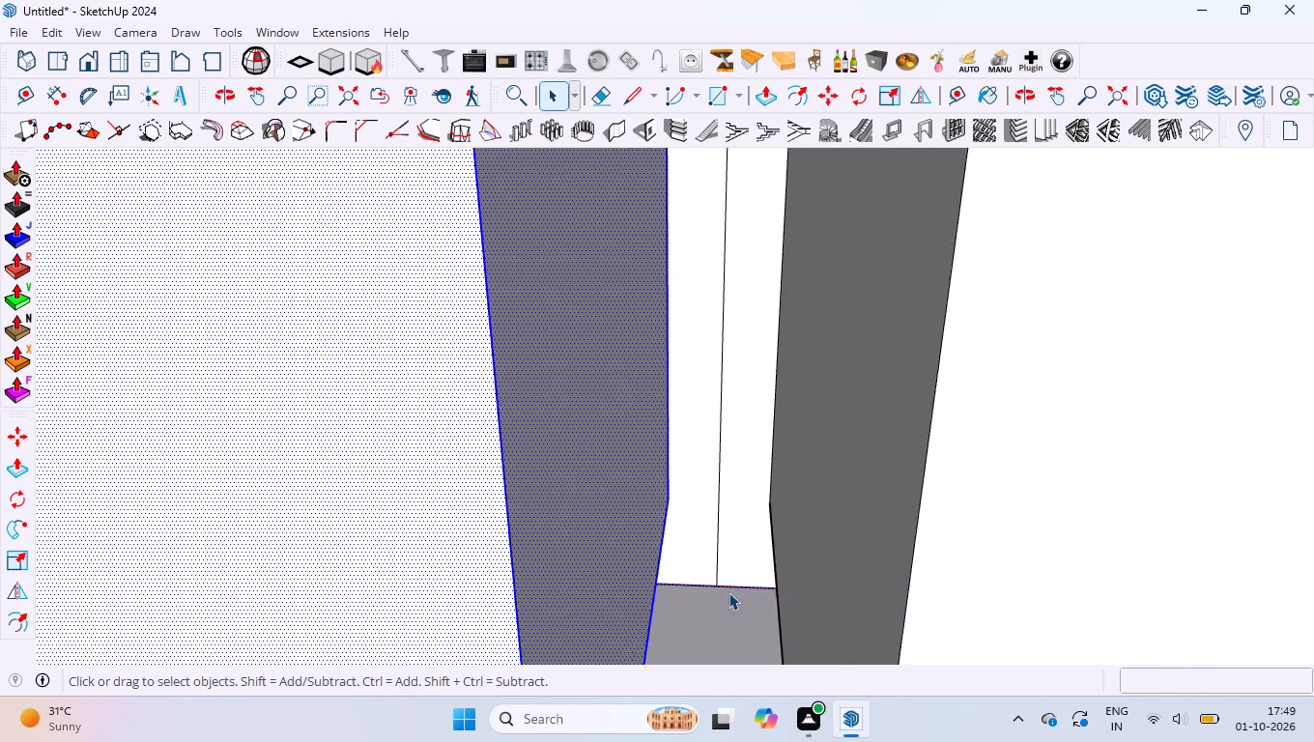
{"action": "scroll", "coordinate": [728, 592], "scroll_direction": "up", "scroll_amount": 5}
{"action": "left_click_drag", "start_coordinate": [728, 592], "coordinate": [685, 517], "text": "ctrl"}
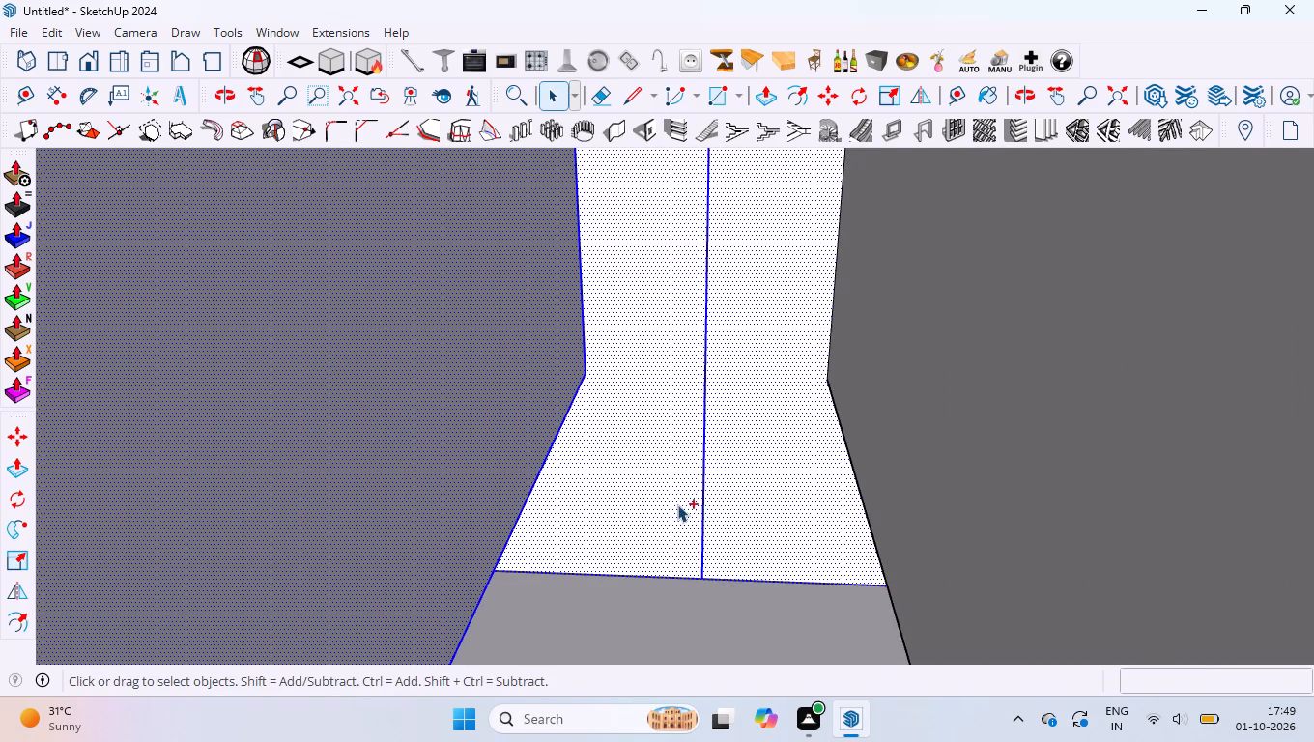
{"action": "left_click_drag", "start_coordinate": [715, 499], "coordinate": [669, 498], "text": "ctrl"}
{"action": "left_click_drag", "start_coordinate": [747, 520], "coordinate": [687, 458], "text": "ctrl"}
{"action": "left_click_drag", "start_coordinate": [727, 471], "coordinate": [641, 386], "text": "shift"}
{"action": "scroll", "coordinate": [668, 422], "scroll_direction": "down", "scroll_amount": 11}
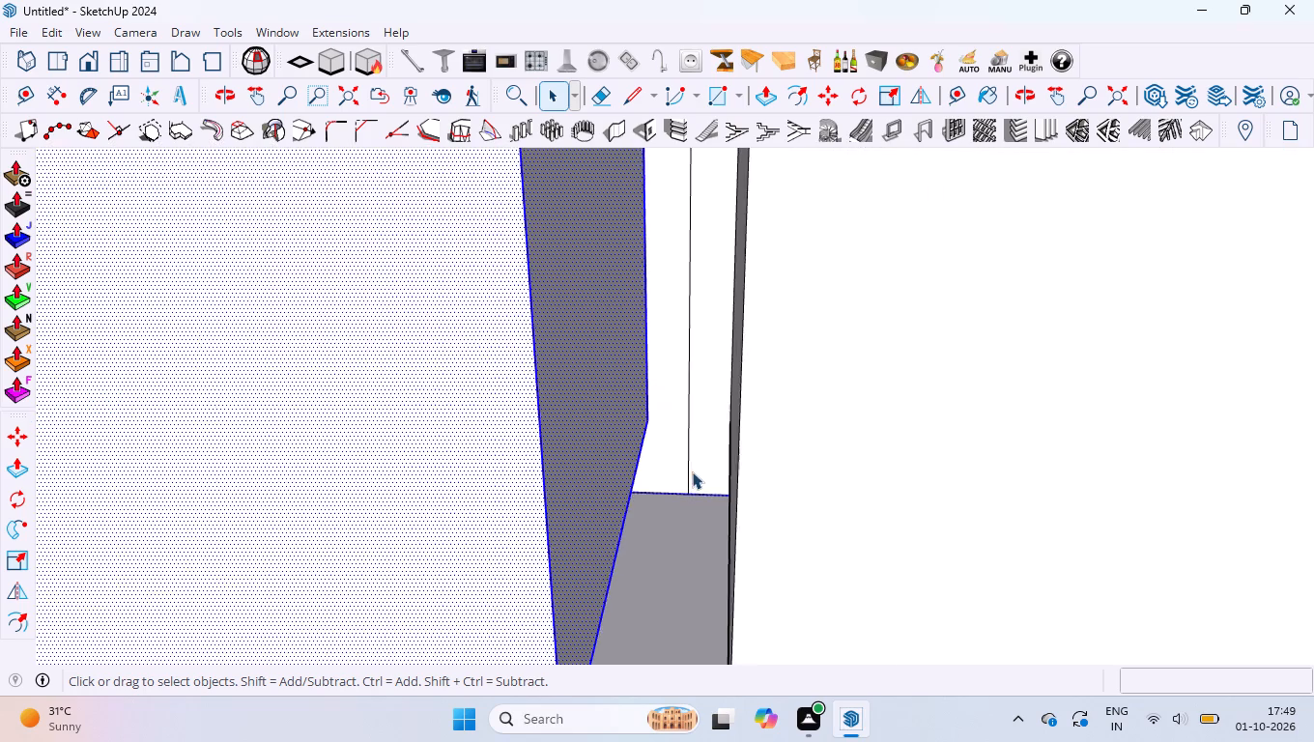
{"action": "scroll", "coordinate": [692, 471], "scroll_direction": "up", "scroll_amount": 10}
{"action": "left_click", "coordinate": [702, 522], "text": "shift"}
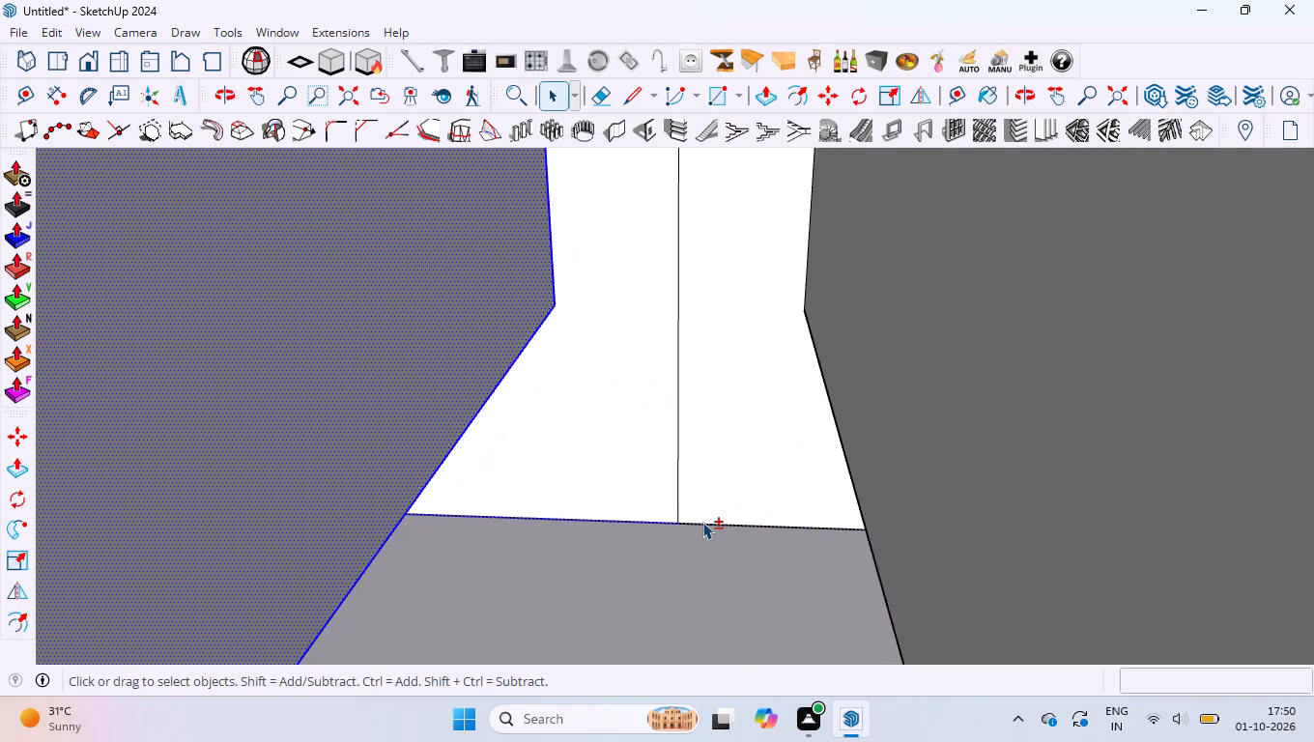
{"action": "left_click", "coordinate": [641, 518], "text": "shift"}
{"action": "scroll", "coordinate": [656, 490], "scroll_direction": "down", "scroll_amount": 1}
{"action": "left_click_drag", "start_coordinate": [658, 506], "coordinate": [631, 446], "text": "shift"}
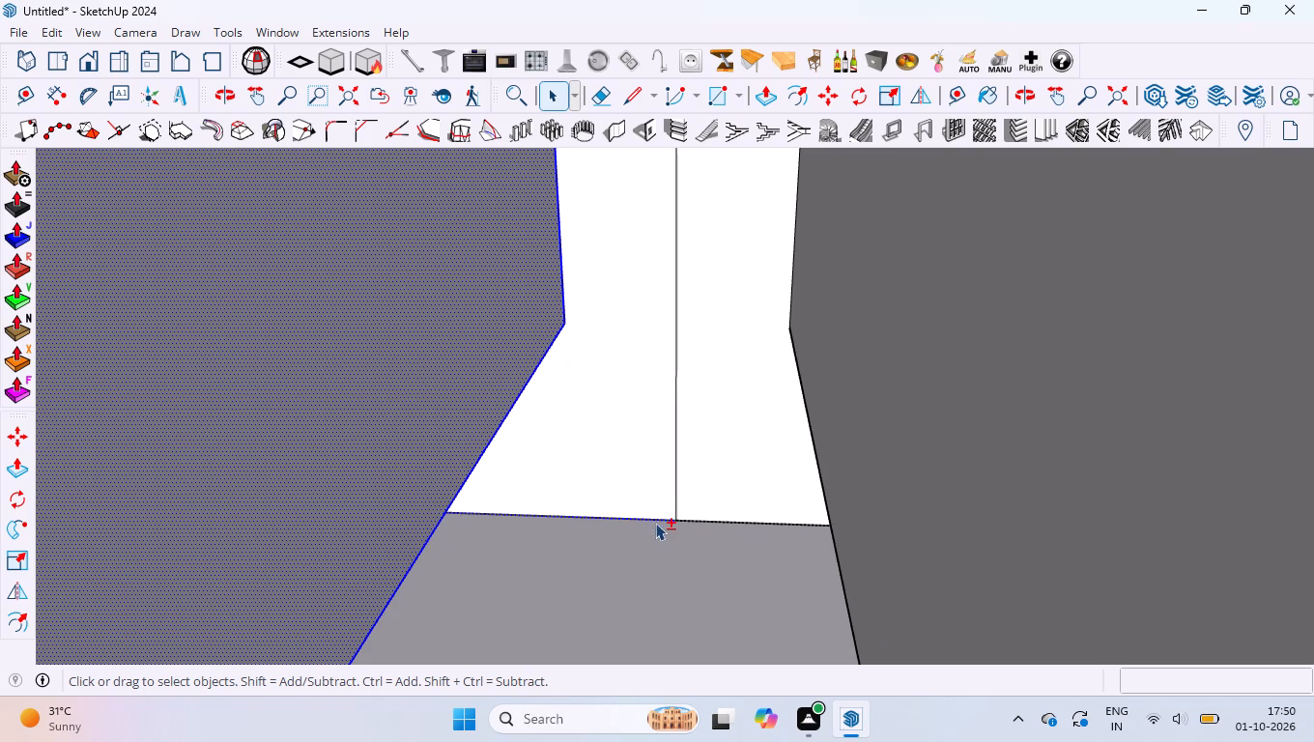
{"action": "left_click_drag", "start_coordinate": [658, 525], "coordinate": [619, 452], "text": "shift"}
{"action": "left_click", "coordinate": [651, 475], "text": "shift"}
Check the lower edges and underside of the two panels for remaining unwanted selected geometry.
{"action": "scroll", "coordinate": [651, 475], "scroll_direction": "down", "scroll_amount": 11}
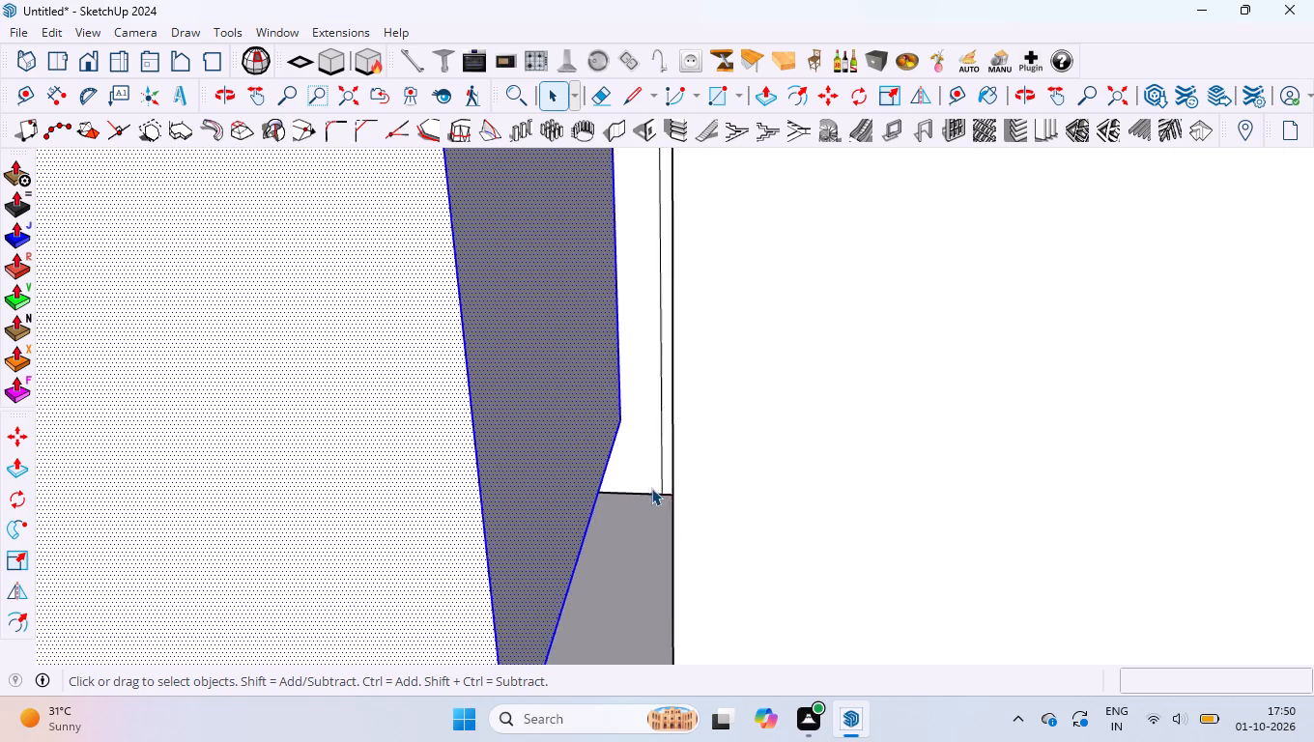
{"action": "scroll", "coordinate": [651, 488], "scroll_direction": "down", "scroll_amount": 15}
{"action": "scroll", "coordinate": [469, 500], "scroll_direction": "up", "scroll_amount": 9}
{"action": "middle_click_drag", "start_coordinate": [420, 484], "coordinate": [424, 474]}
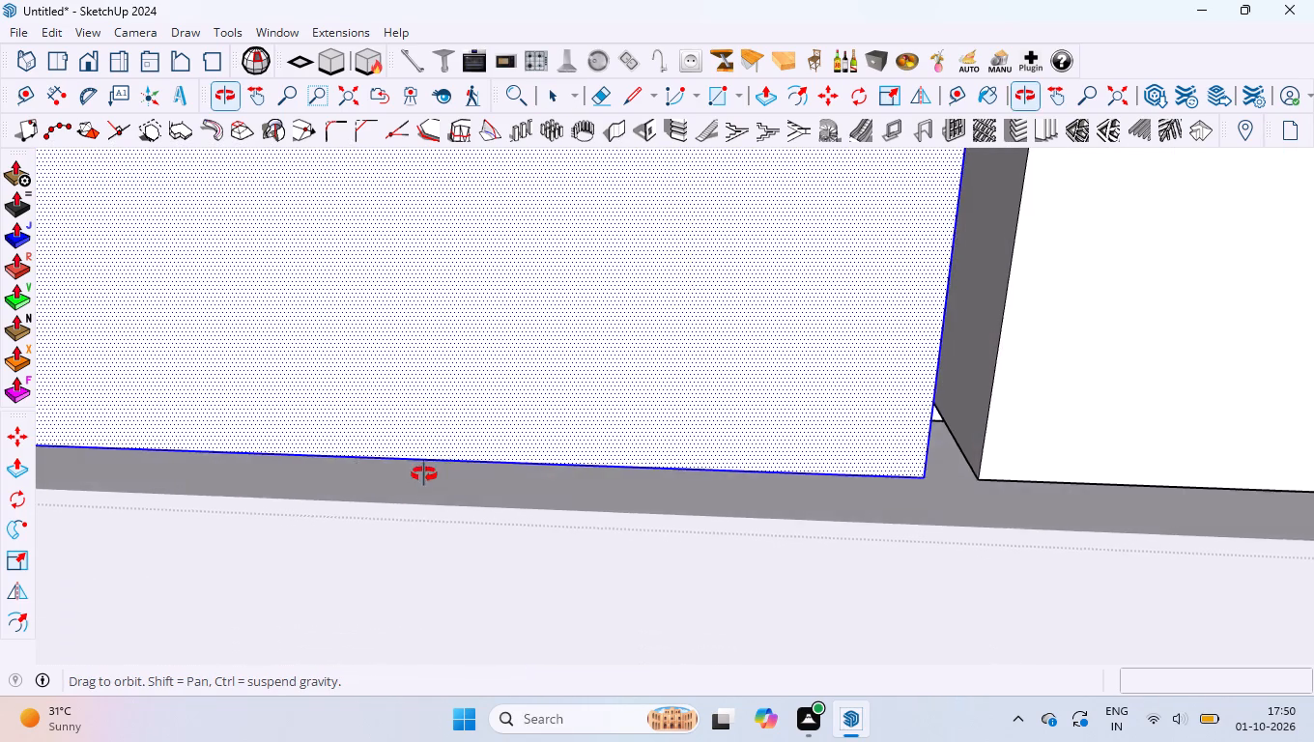
{"action": "middle_click_drag", "start_coordinate": [424, 474], "coordinate": [493, 296]}
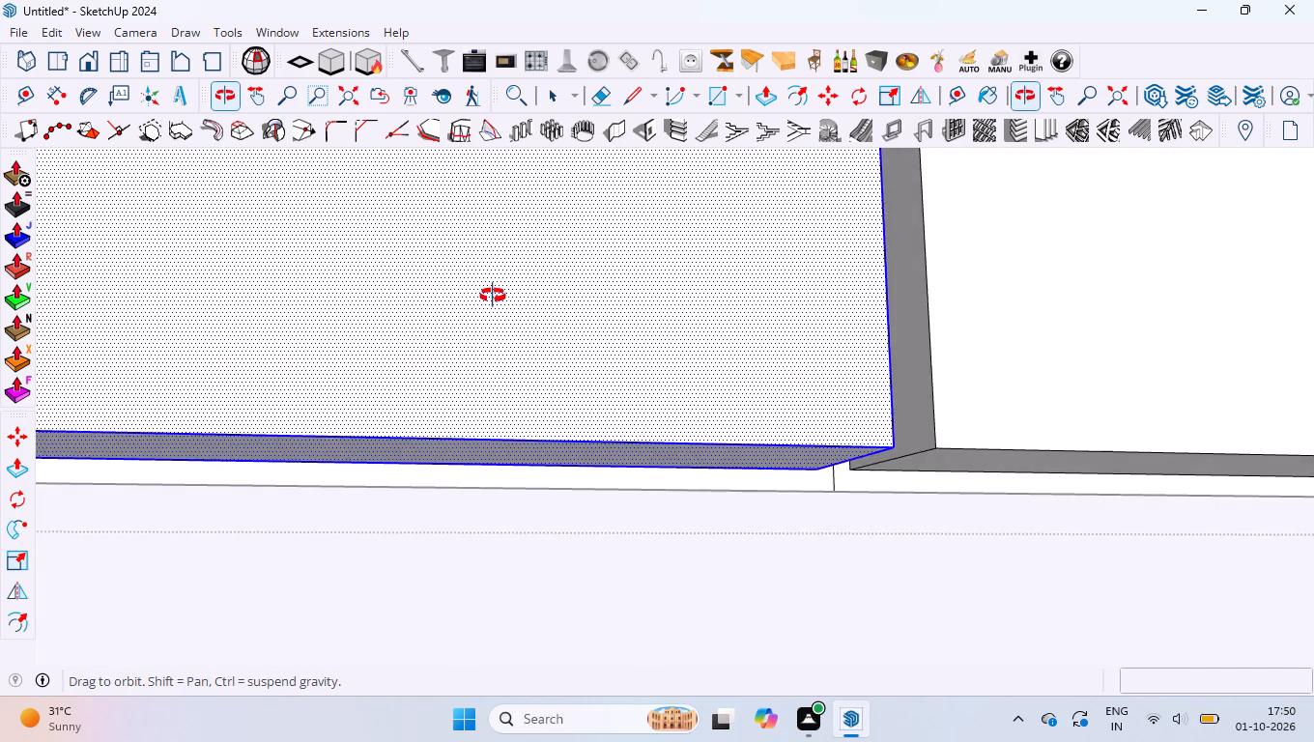
{"action": "middle_click_drag", "start_coordinate": [493, 296], "coordinate": [485, 445]}
{"action": "scroll", "coordinate": [487, 428], "scroll_direction": "down", "scroll_amount": 14}
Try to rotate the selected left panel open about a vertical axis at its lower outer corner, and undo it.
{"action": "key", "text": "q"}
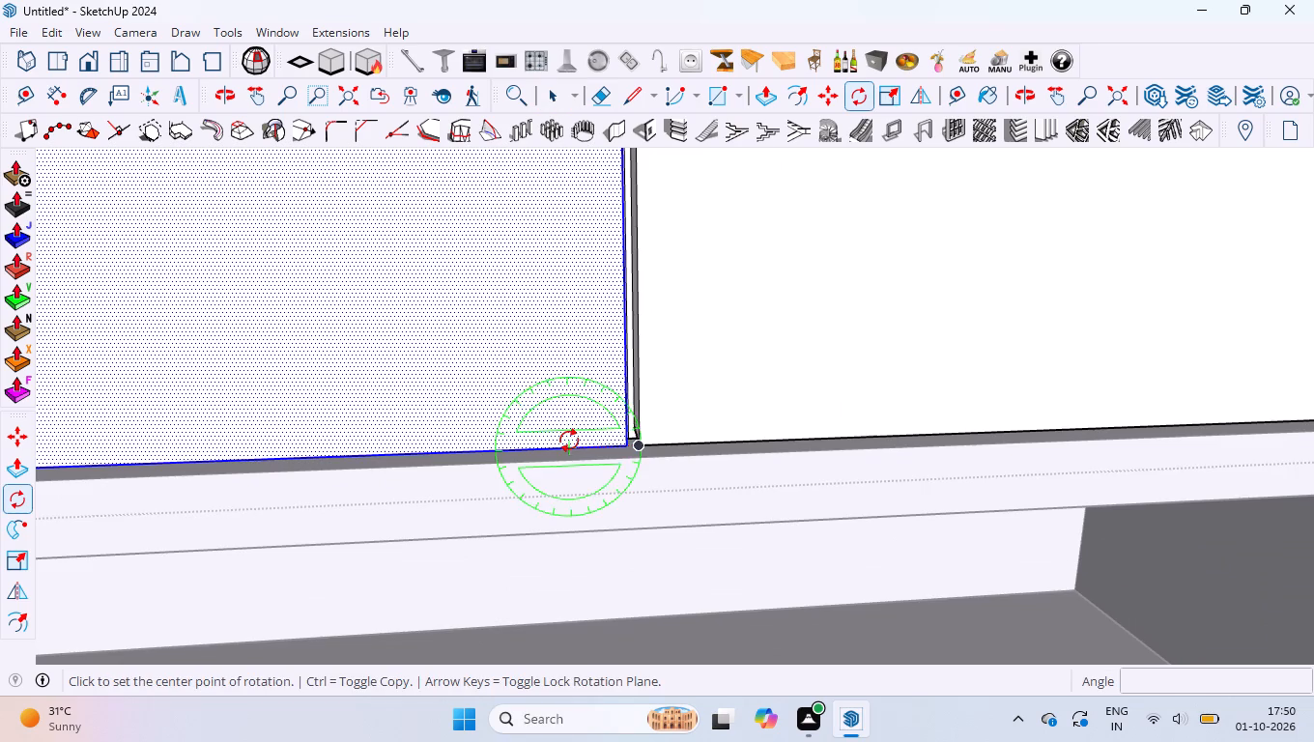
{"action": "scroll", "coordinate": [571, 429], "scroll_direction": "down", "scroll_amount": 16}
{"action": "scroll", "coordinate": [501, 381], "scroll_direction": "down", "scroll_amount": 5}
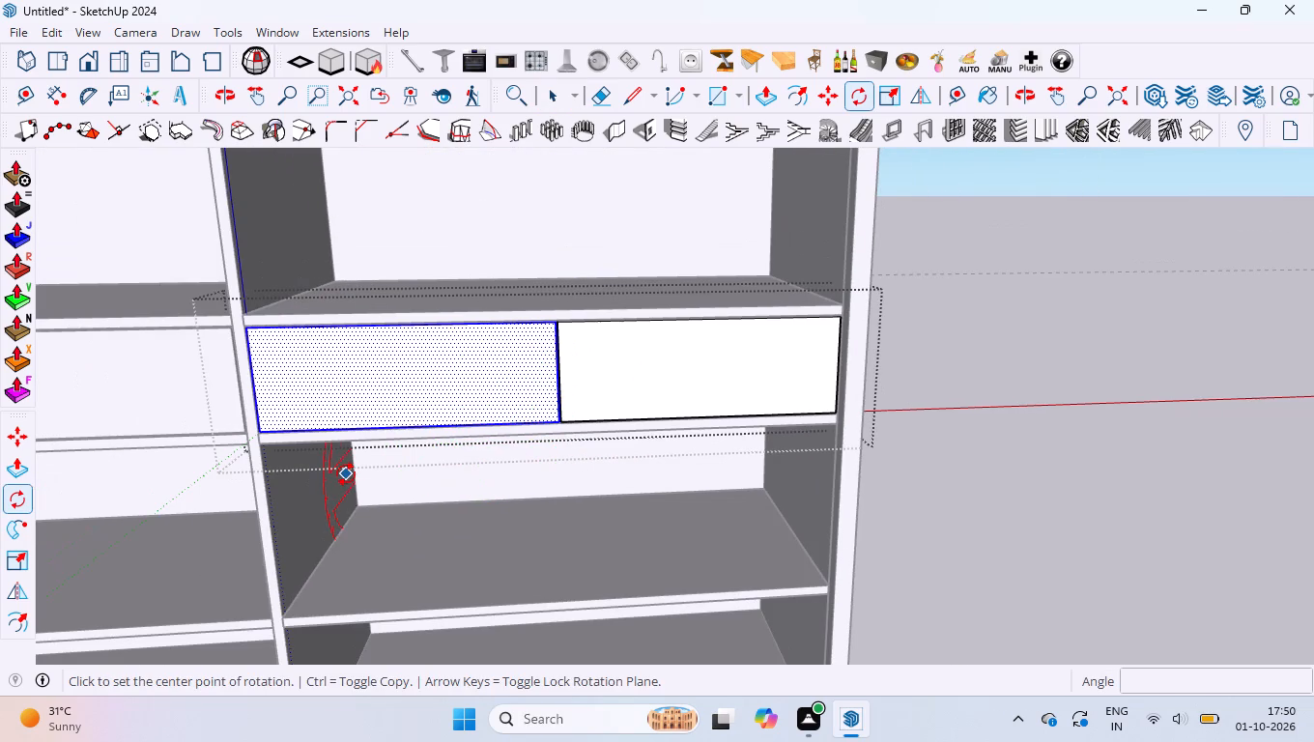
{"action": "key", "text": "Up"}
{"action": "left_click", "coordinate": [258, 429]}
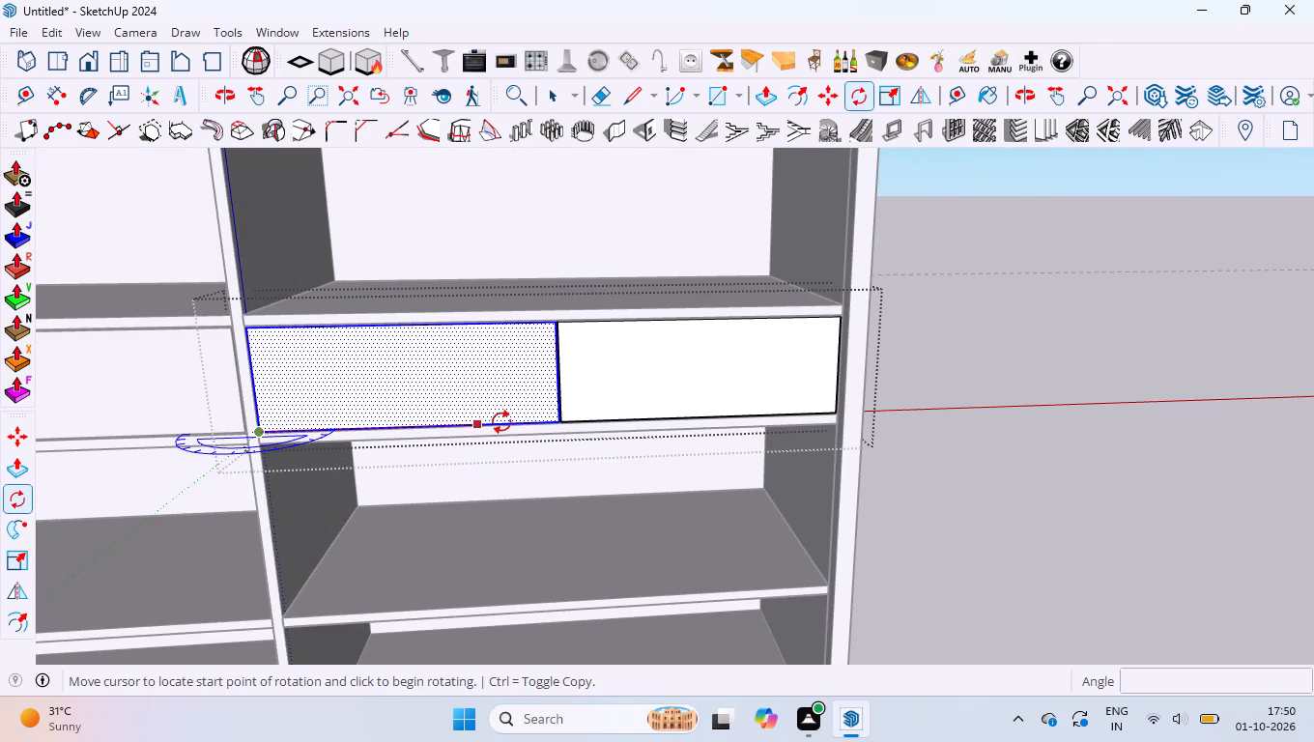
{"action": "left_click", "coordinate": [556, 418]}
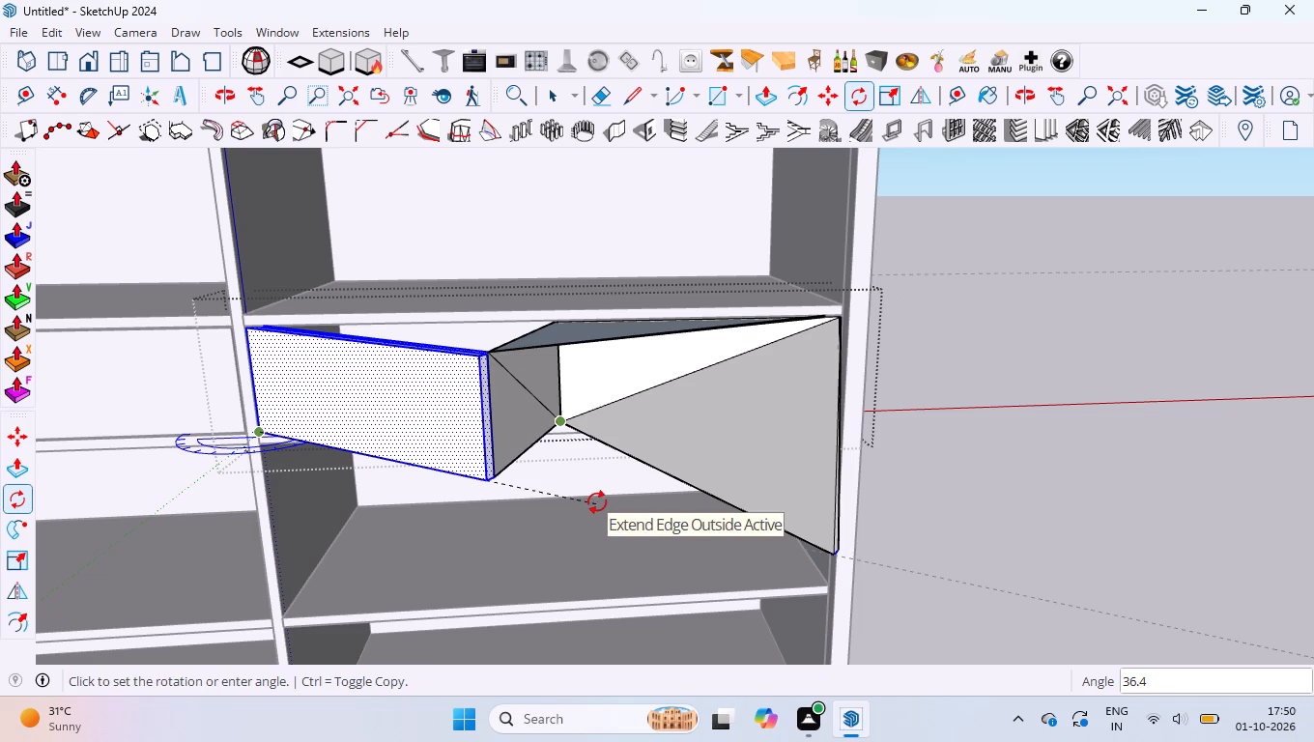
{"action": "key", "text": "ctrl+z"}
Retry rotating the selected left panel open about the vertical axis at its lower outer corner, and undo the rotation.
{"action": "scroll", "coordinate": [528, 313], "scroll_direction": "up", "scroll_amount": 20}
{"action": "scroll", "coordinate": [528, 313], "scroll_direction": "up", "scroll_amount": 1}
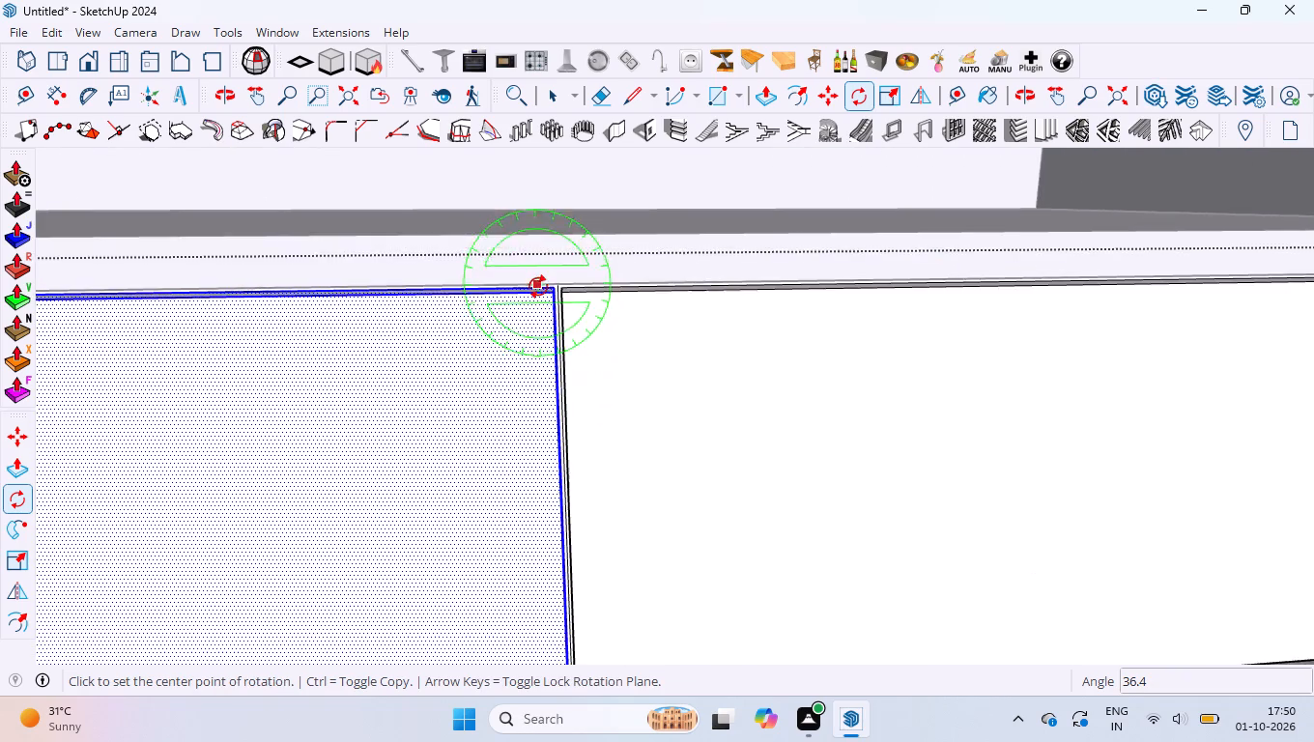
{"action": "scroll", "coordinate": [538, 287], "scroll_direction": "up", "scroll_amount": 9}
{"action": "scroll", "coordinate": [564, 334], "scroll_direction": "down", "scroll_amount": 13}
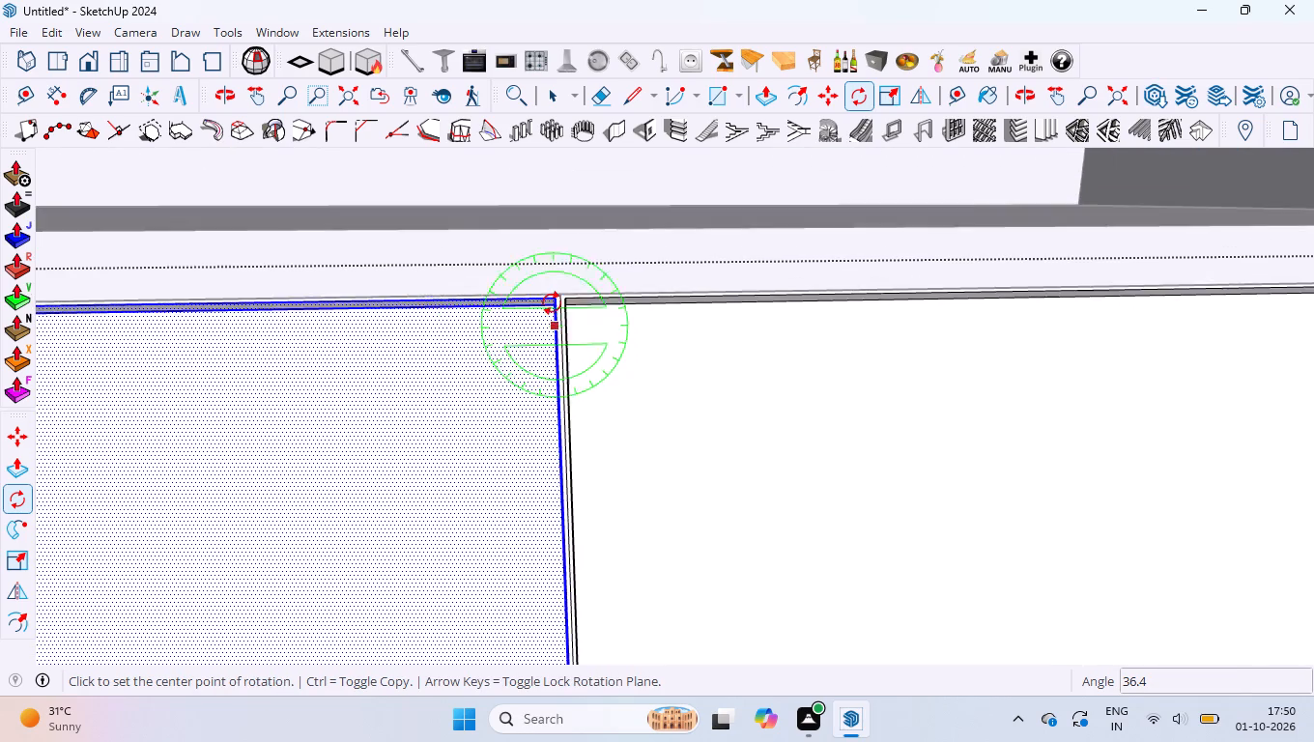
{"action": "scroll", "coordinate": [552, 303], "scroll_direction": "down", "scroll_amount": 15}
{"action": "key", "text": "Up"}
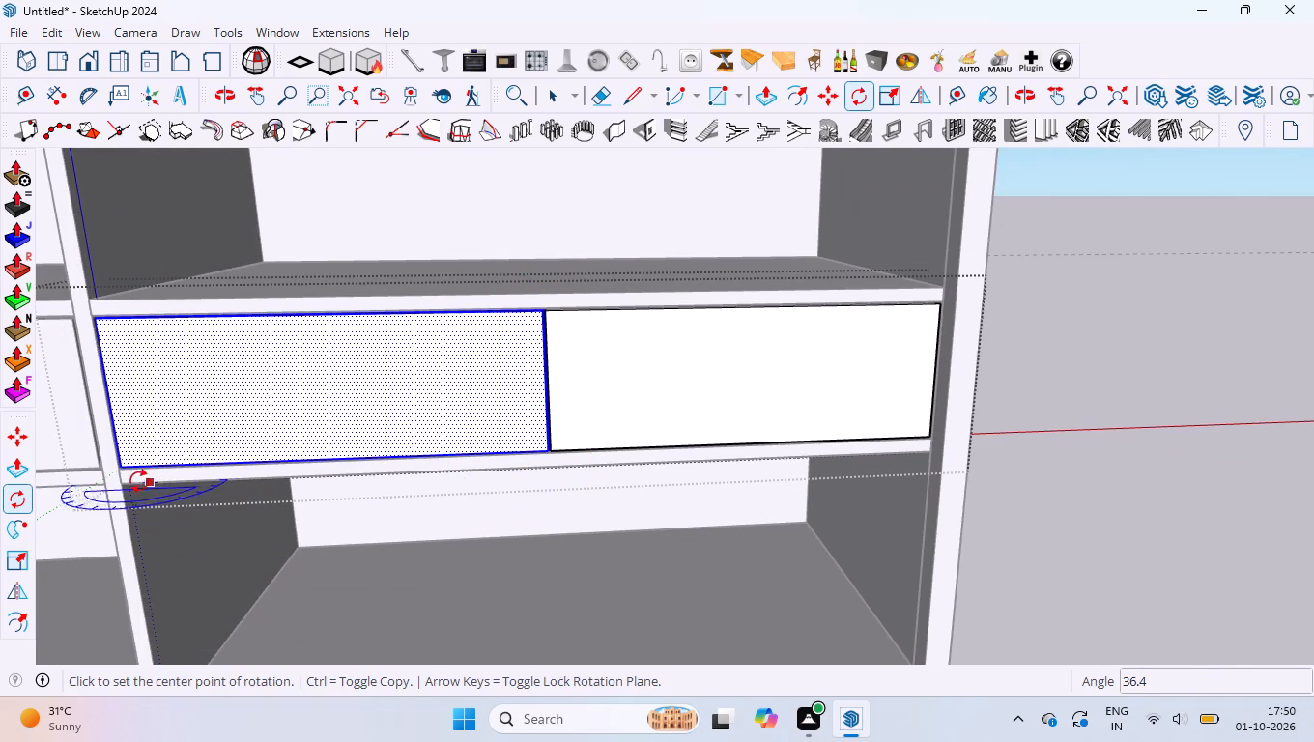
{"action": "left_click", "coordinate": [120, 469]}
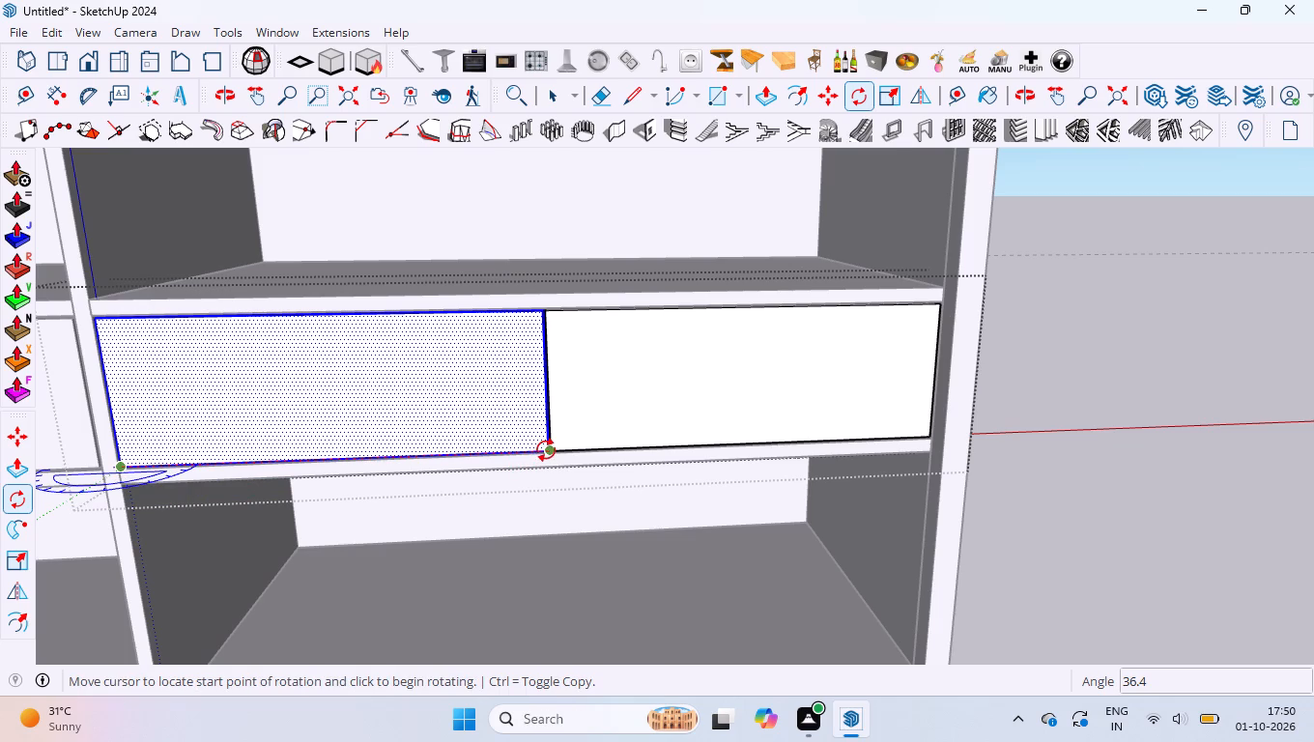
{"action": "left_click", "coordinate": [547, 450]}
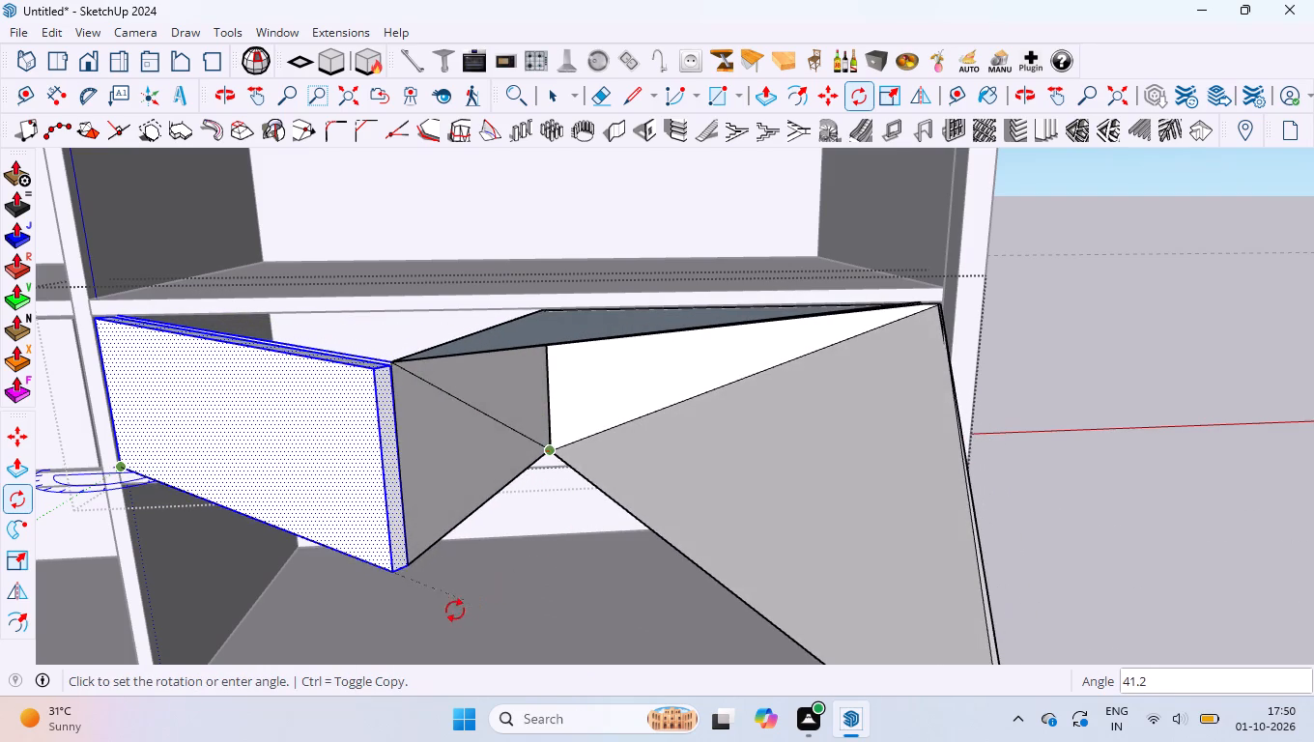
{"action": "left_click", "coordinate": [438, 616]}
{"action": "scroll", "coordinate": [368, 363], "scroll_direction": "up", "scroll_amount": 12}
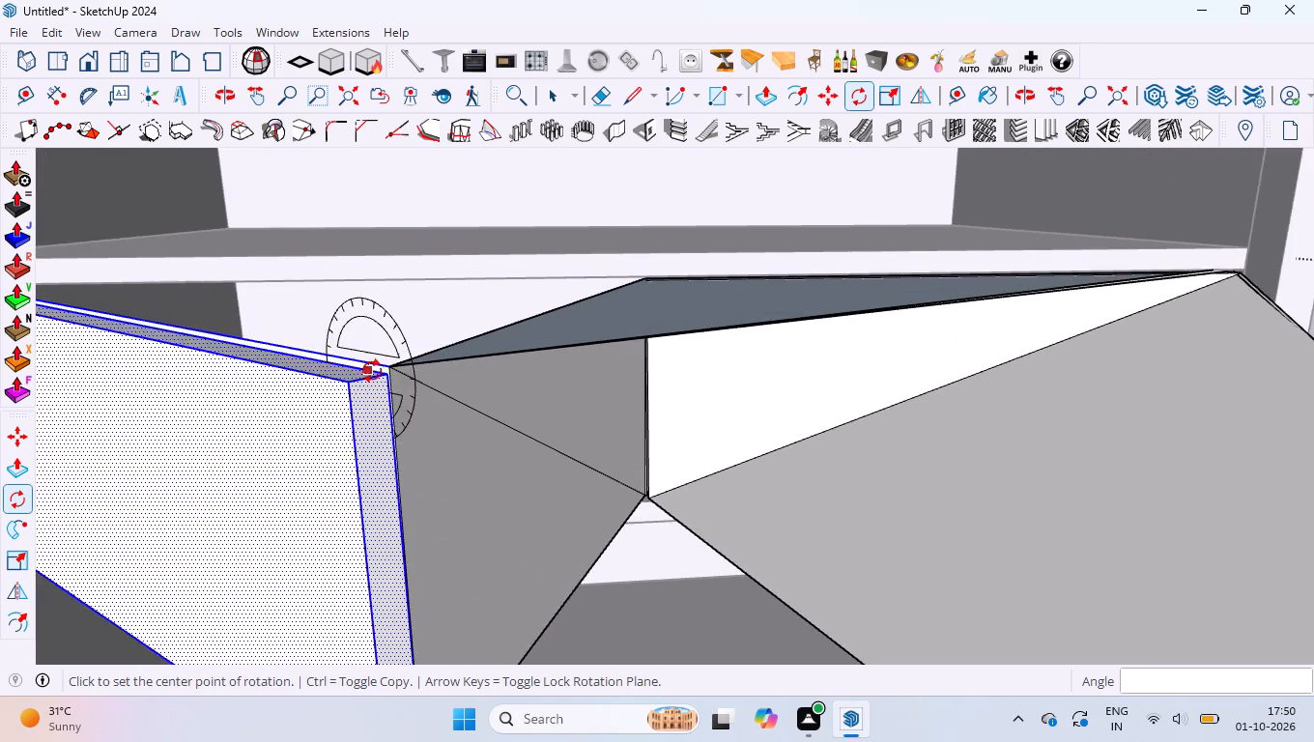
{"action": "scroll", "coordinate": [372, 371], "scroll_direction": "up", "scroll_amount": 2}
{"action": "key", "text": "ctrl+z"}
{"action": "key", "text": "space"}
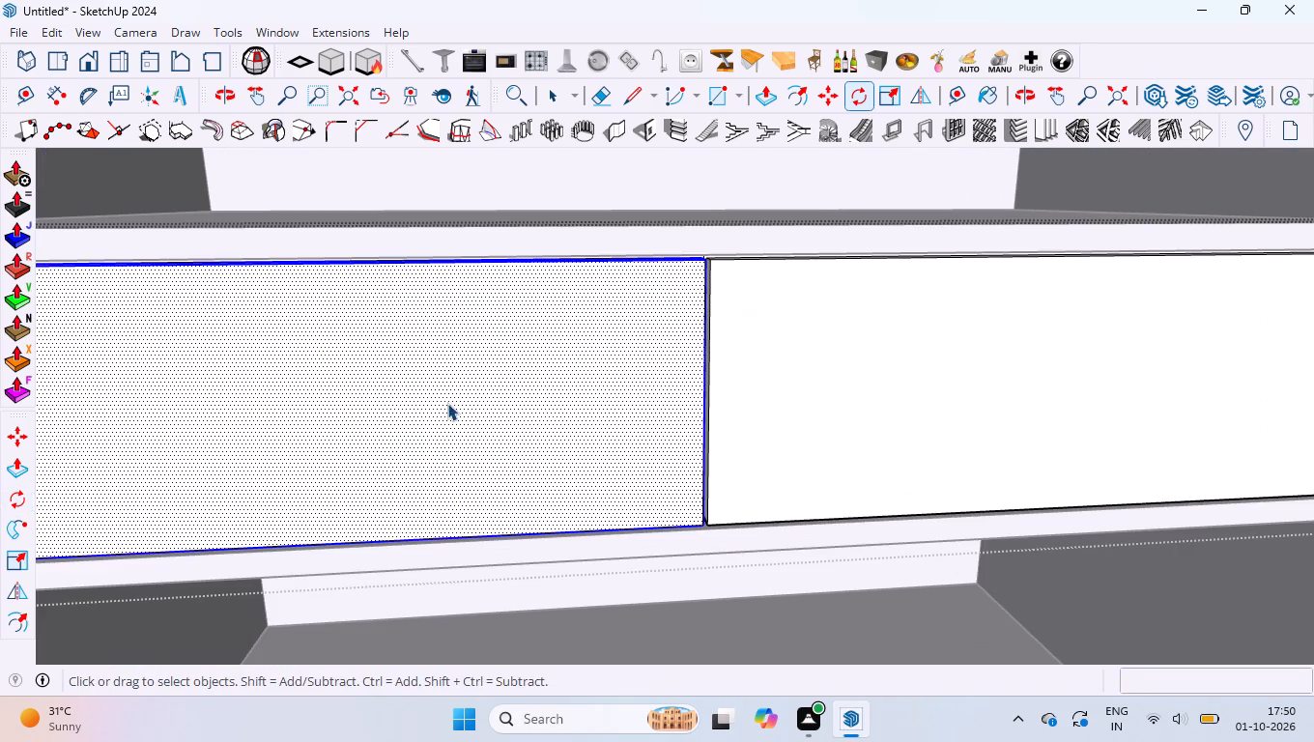
Leave the front panel group and clear the selection.
{"action": "scroll", "coordinate": [447, 403], "scroll_direction": "down", "scroll_amount": 20}
{"action": "scroll", "coordinate": [447, 403], "scroll_direction": "down", "scroll_amount": 2}
{"action": "left_click", "coordinate": [960, 390]}
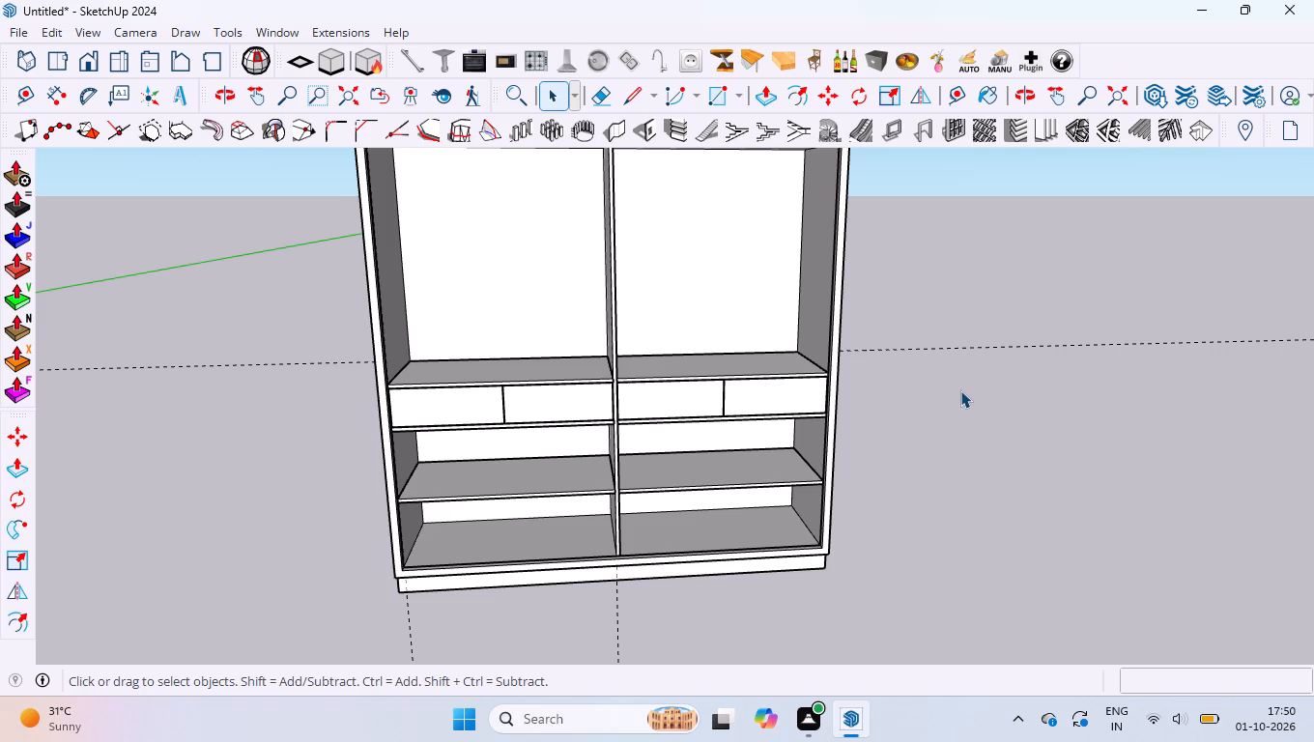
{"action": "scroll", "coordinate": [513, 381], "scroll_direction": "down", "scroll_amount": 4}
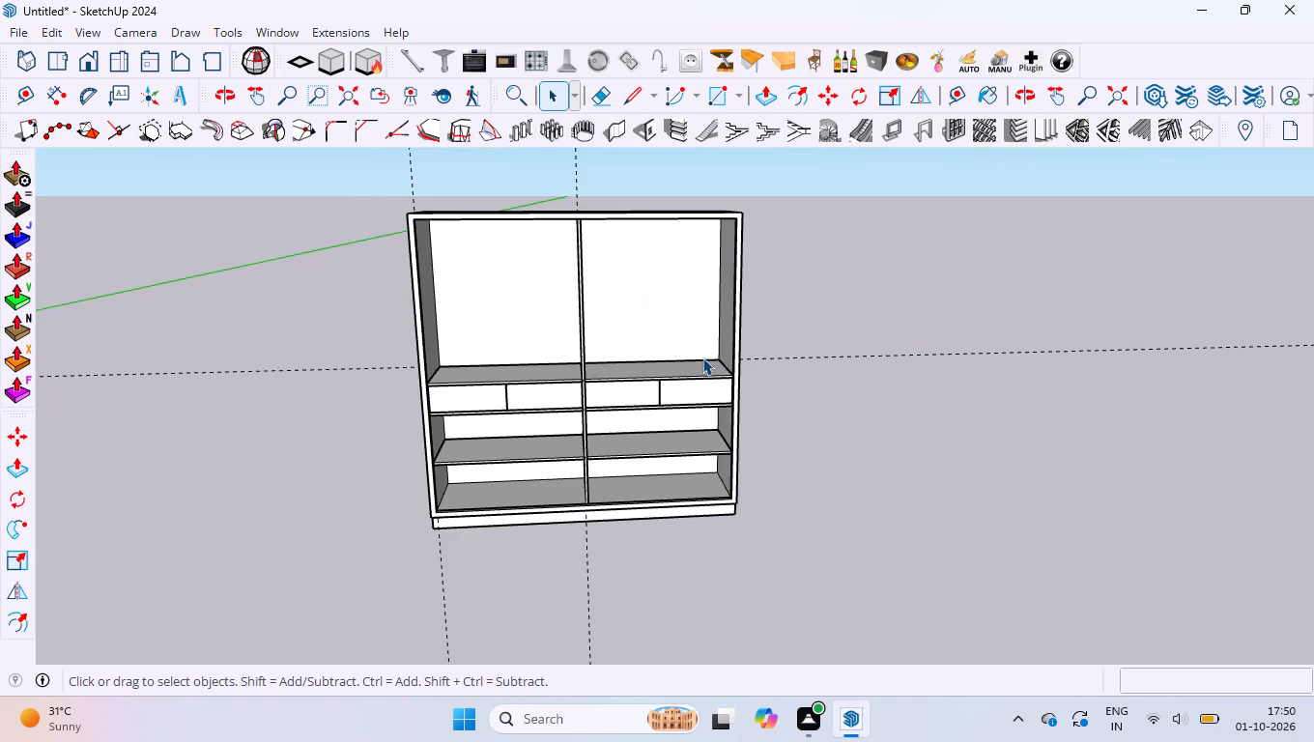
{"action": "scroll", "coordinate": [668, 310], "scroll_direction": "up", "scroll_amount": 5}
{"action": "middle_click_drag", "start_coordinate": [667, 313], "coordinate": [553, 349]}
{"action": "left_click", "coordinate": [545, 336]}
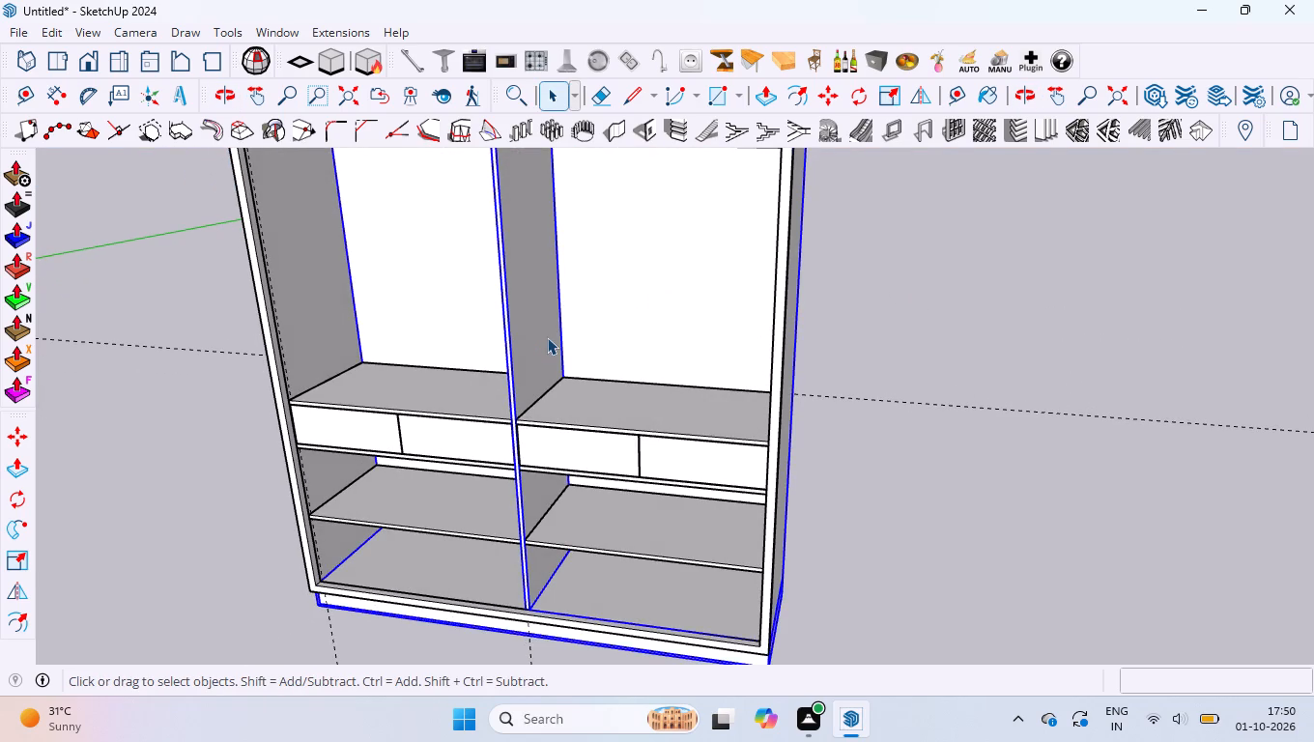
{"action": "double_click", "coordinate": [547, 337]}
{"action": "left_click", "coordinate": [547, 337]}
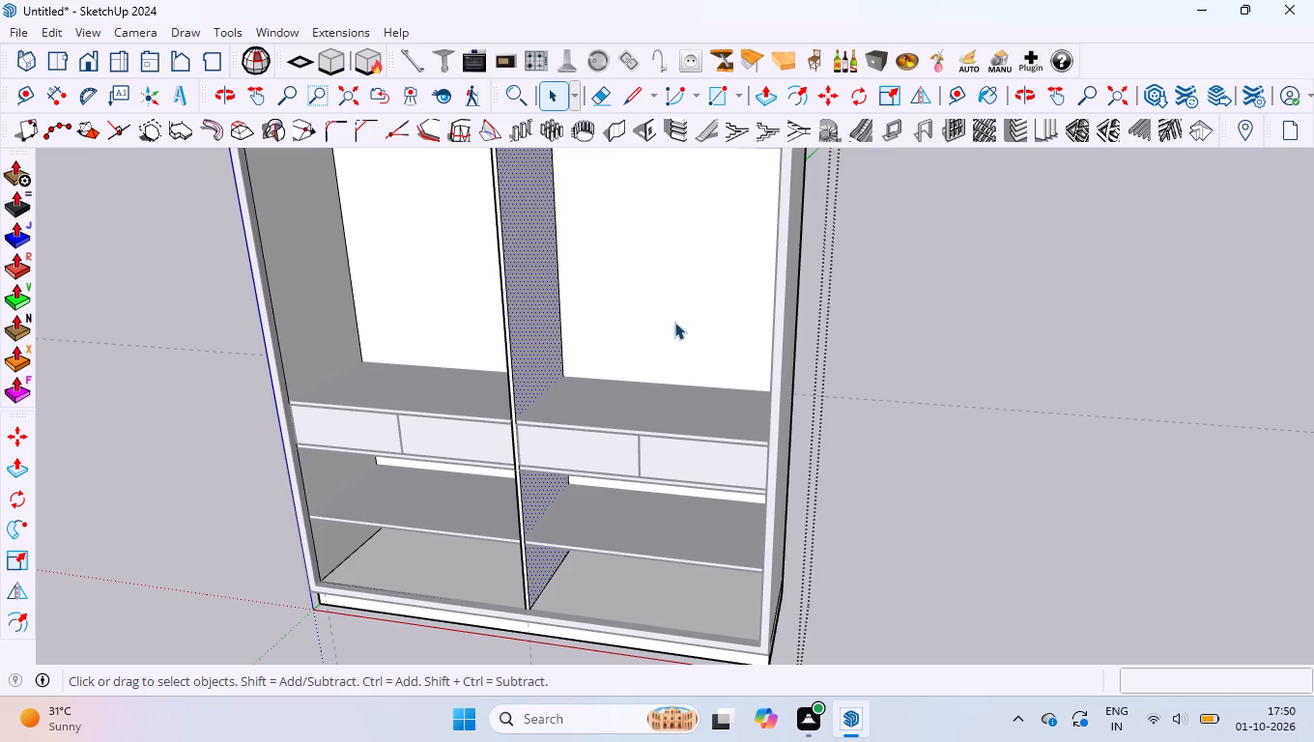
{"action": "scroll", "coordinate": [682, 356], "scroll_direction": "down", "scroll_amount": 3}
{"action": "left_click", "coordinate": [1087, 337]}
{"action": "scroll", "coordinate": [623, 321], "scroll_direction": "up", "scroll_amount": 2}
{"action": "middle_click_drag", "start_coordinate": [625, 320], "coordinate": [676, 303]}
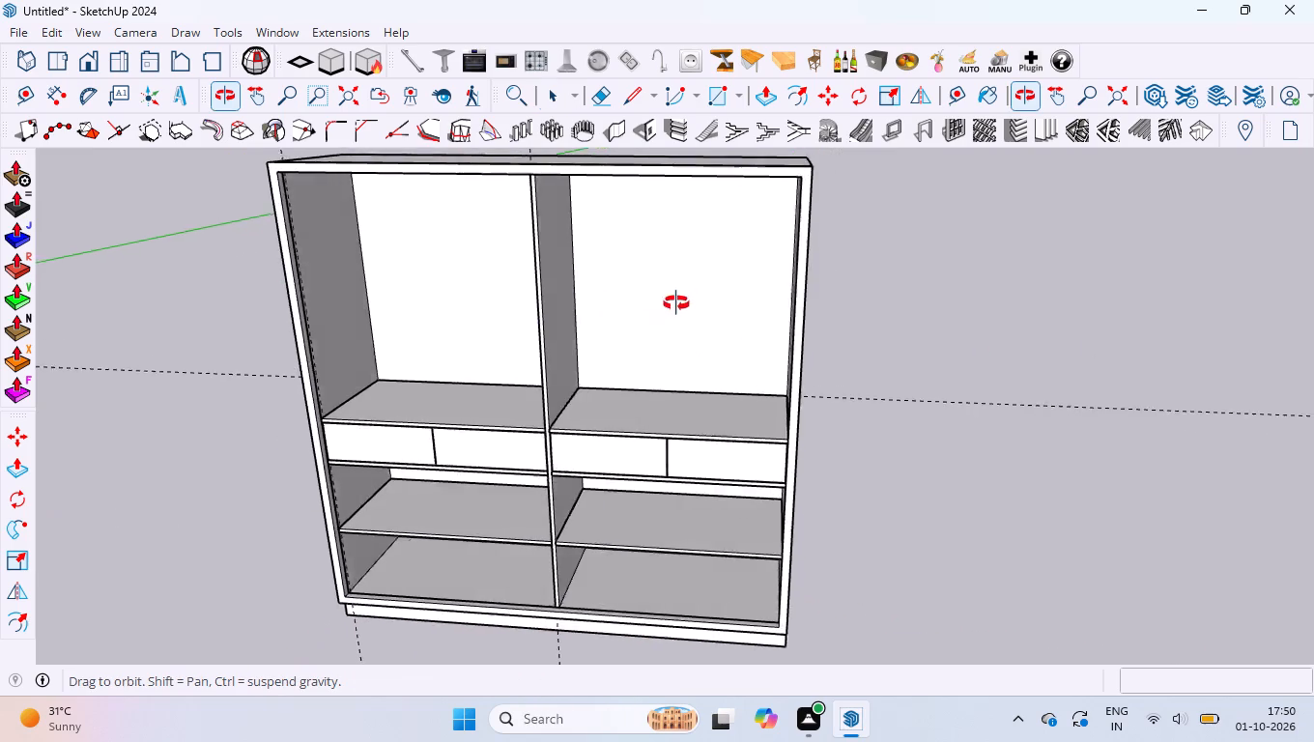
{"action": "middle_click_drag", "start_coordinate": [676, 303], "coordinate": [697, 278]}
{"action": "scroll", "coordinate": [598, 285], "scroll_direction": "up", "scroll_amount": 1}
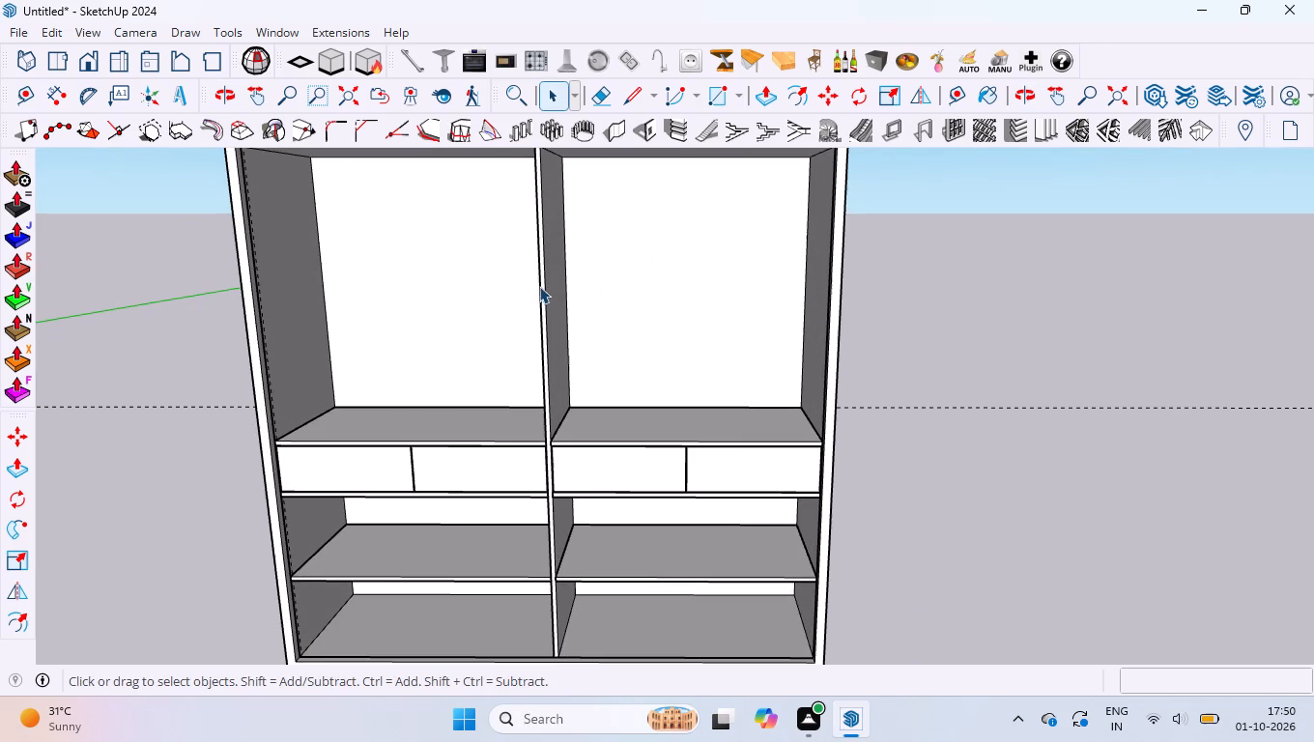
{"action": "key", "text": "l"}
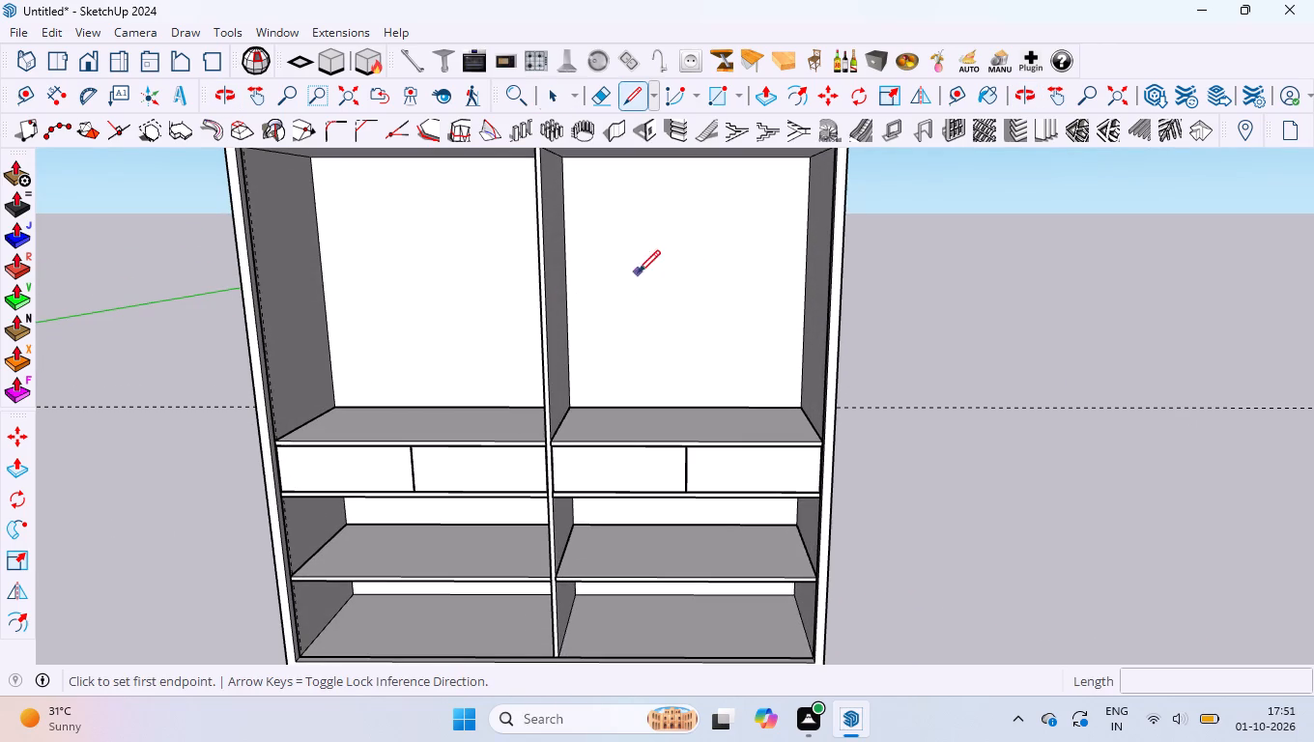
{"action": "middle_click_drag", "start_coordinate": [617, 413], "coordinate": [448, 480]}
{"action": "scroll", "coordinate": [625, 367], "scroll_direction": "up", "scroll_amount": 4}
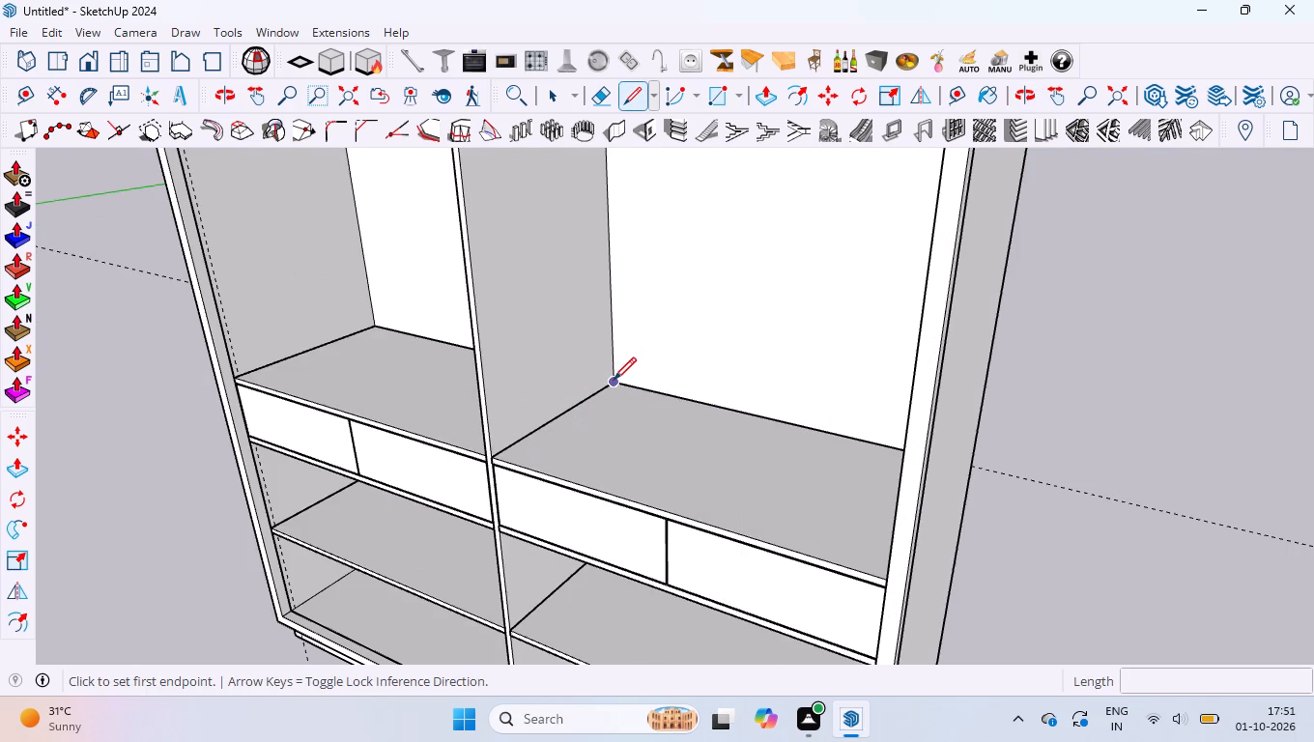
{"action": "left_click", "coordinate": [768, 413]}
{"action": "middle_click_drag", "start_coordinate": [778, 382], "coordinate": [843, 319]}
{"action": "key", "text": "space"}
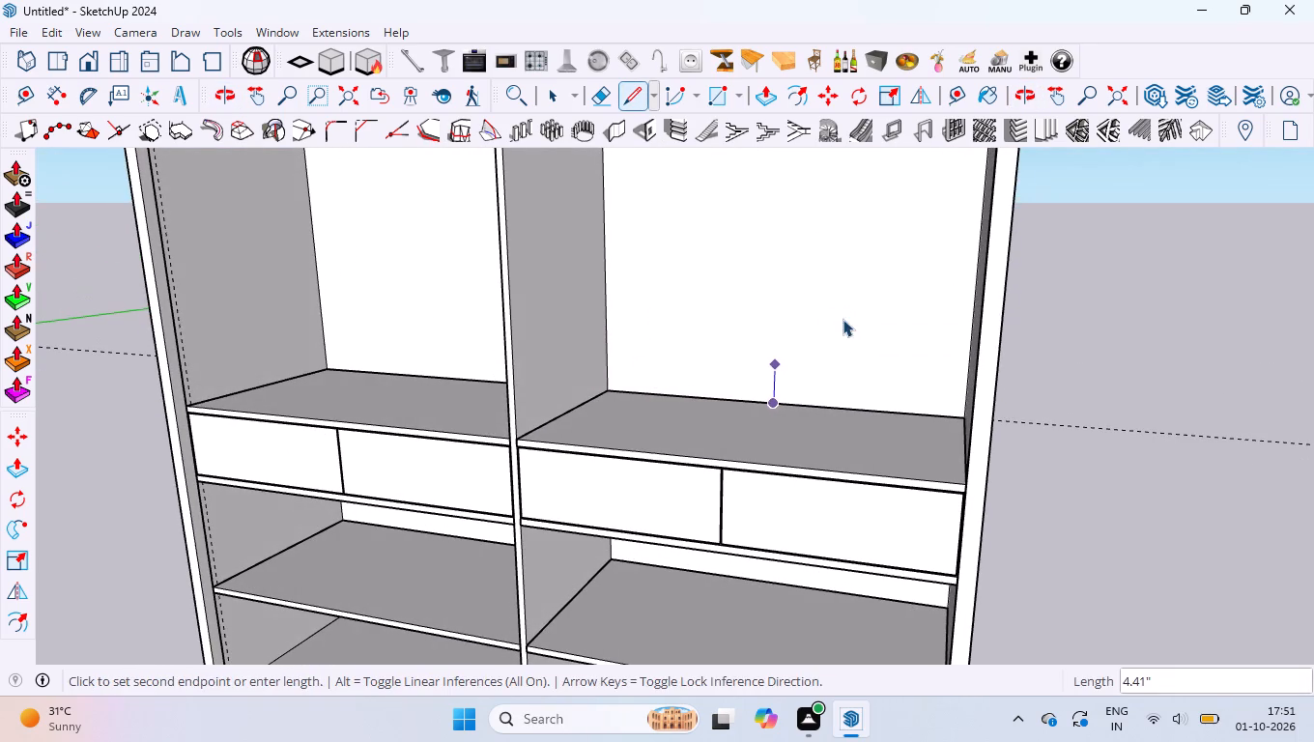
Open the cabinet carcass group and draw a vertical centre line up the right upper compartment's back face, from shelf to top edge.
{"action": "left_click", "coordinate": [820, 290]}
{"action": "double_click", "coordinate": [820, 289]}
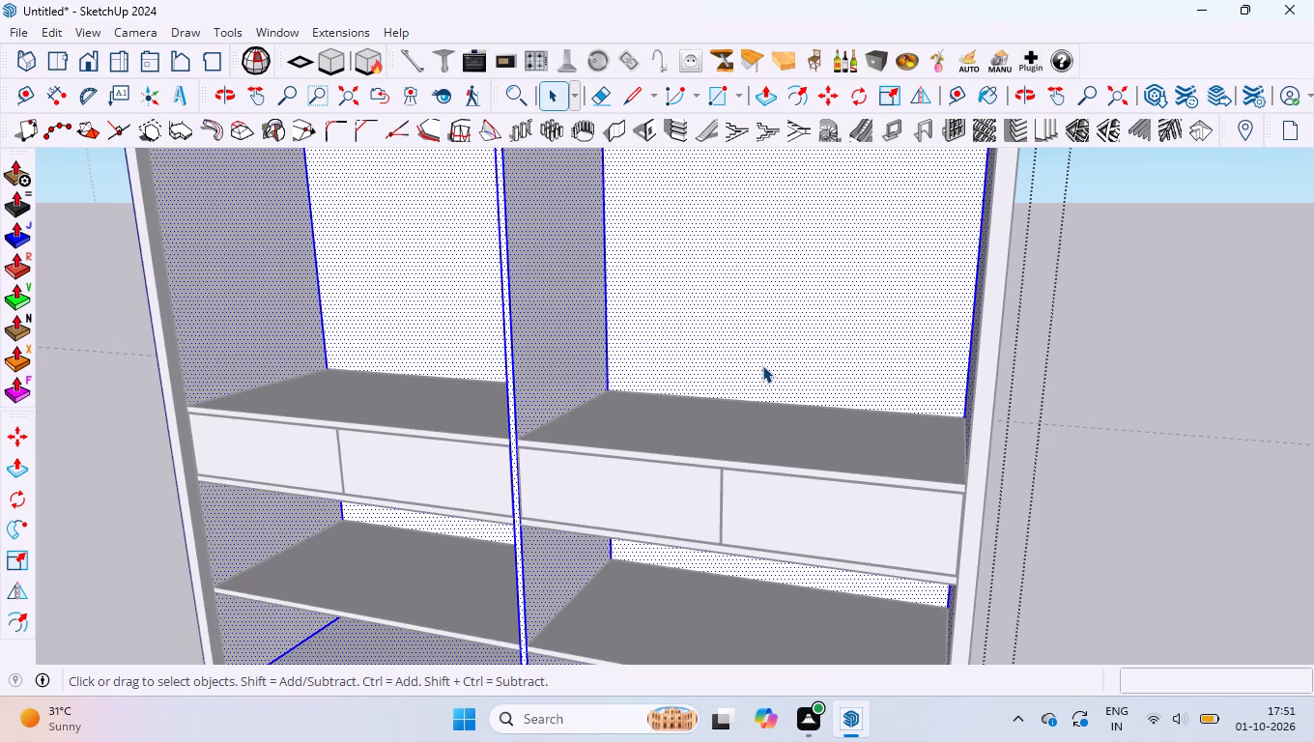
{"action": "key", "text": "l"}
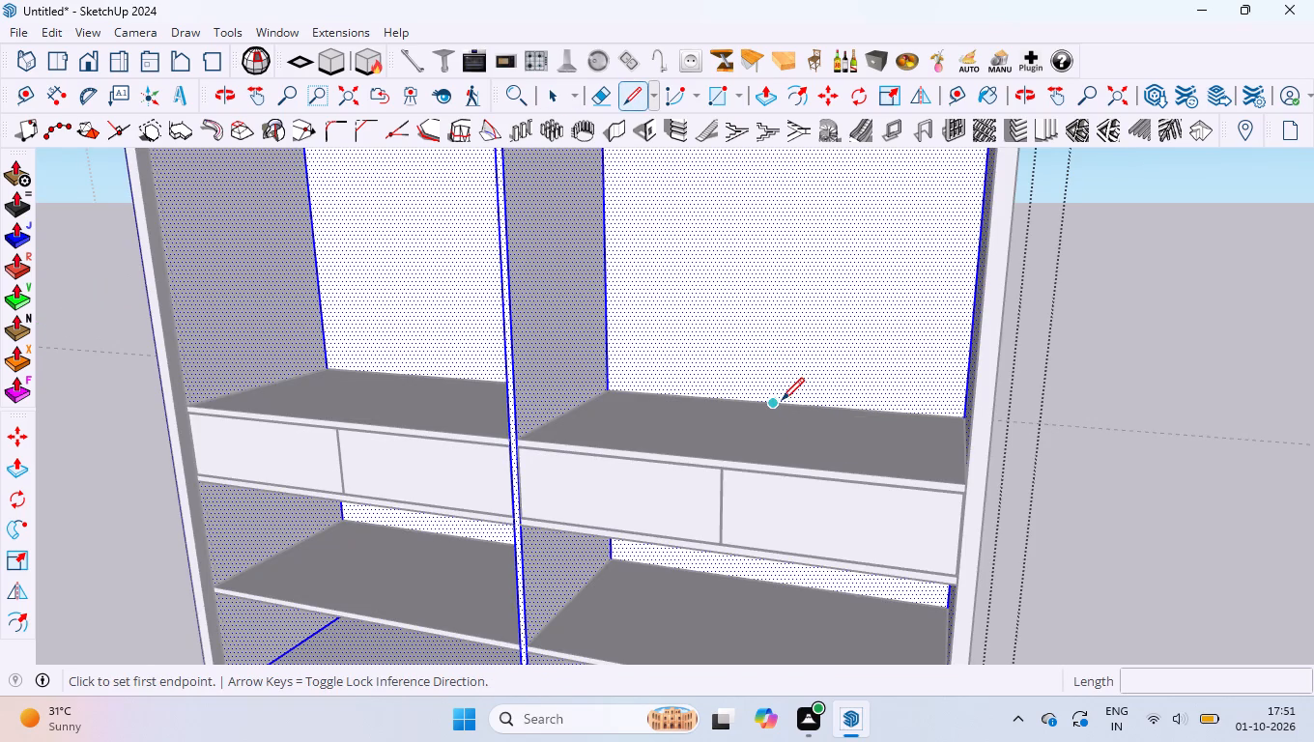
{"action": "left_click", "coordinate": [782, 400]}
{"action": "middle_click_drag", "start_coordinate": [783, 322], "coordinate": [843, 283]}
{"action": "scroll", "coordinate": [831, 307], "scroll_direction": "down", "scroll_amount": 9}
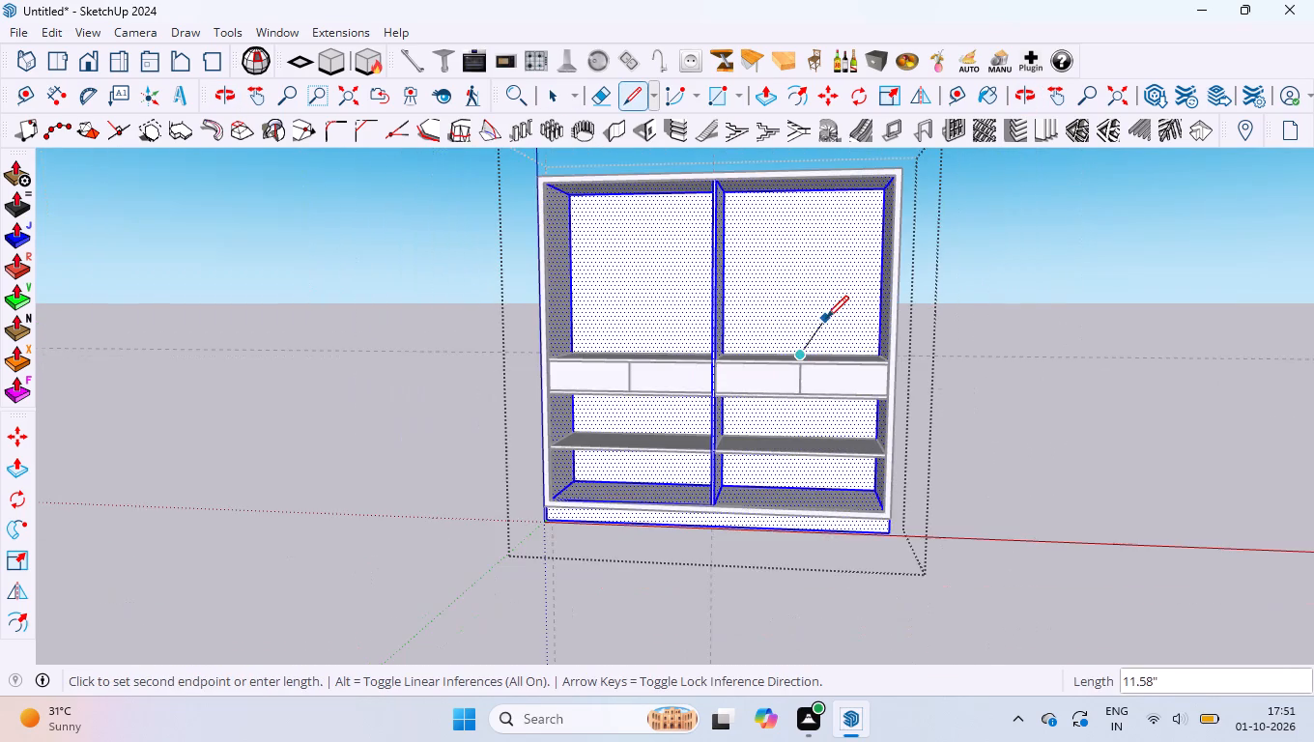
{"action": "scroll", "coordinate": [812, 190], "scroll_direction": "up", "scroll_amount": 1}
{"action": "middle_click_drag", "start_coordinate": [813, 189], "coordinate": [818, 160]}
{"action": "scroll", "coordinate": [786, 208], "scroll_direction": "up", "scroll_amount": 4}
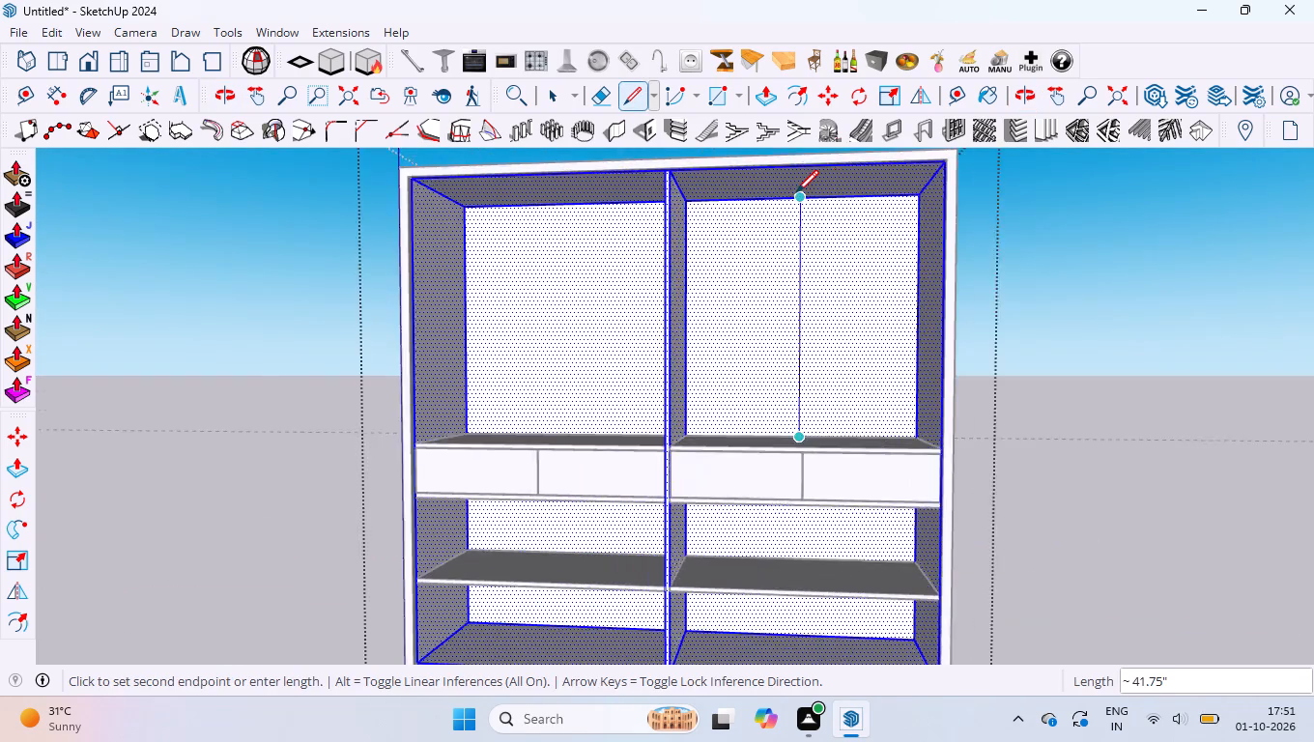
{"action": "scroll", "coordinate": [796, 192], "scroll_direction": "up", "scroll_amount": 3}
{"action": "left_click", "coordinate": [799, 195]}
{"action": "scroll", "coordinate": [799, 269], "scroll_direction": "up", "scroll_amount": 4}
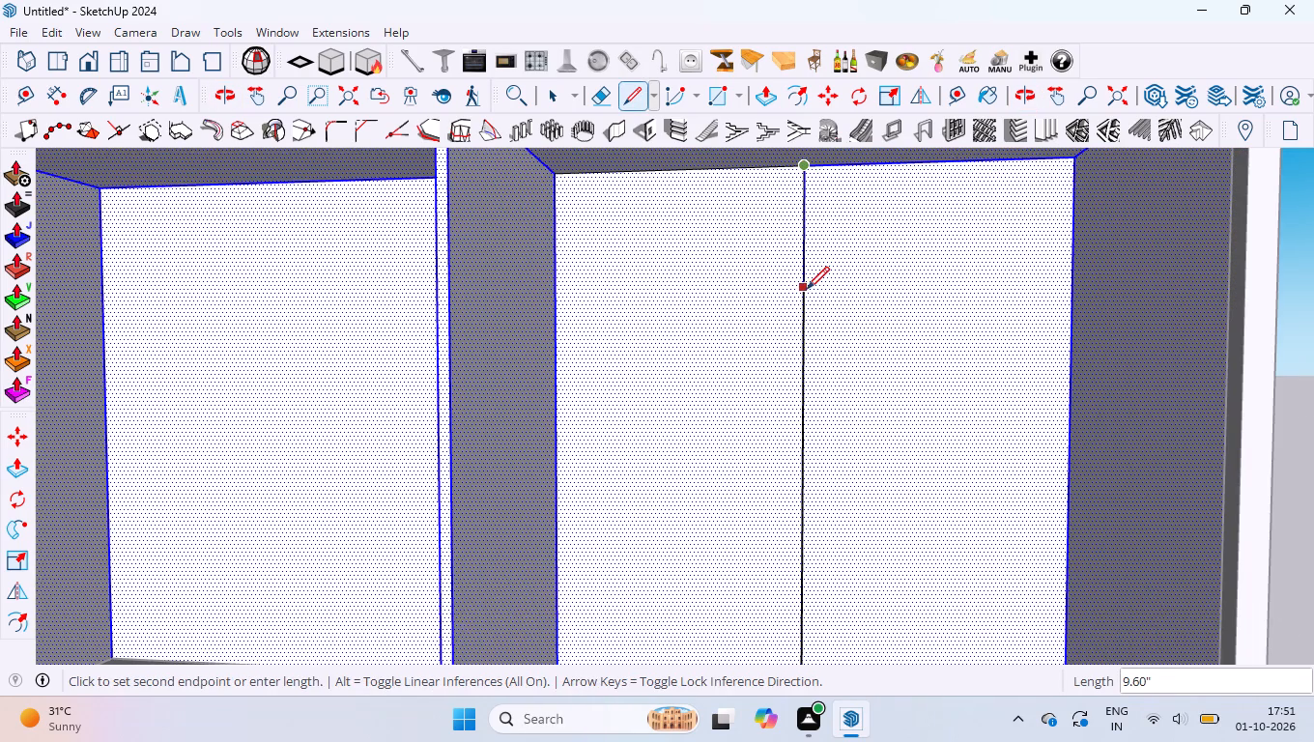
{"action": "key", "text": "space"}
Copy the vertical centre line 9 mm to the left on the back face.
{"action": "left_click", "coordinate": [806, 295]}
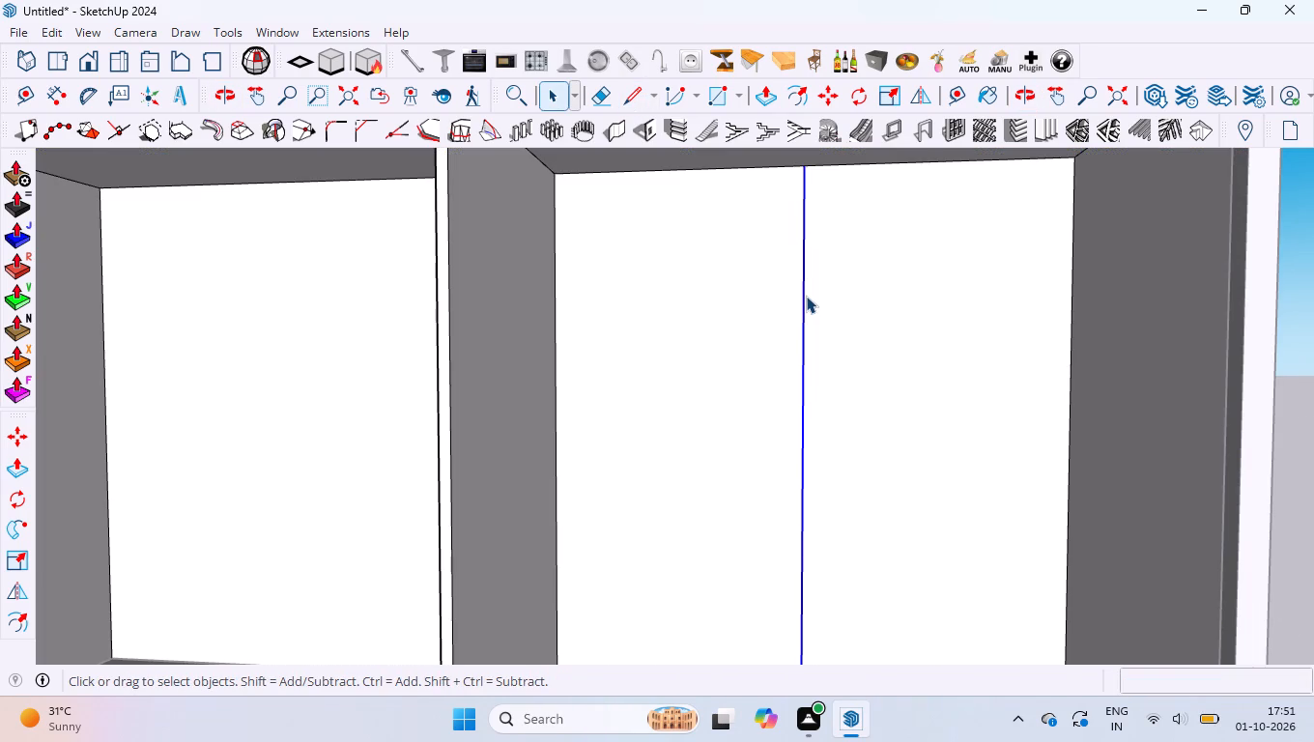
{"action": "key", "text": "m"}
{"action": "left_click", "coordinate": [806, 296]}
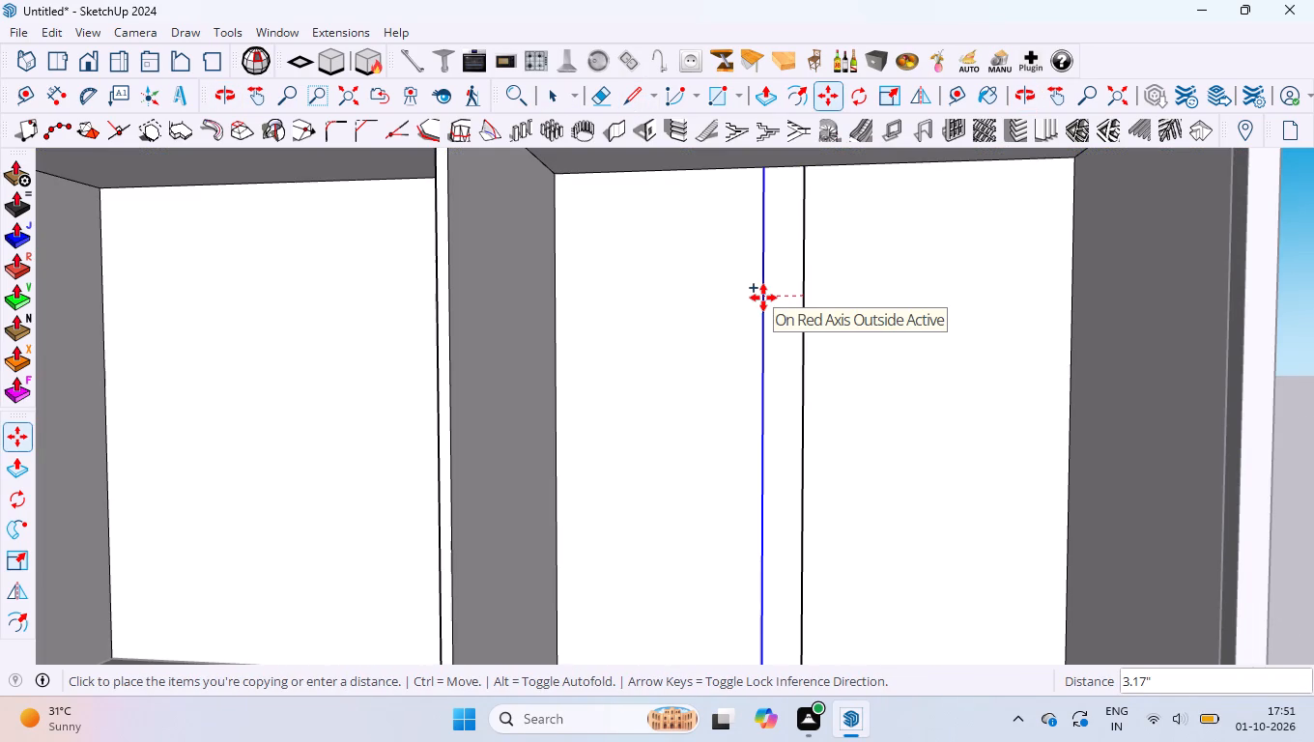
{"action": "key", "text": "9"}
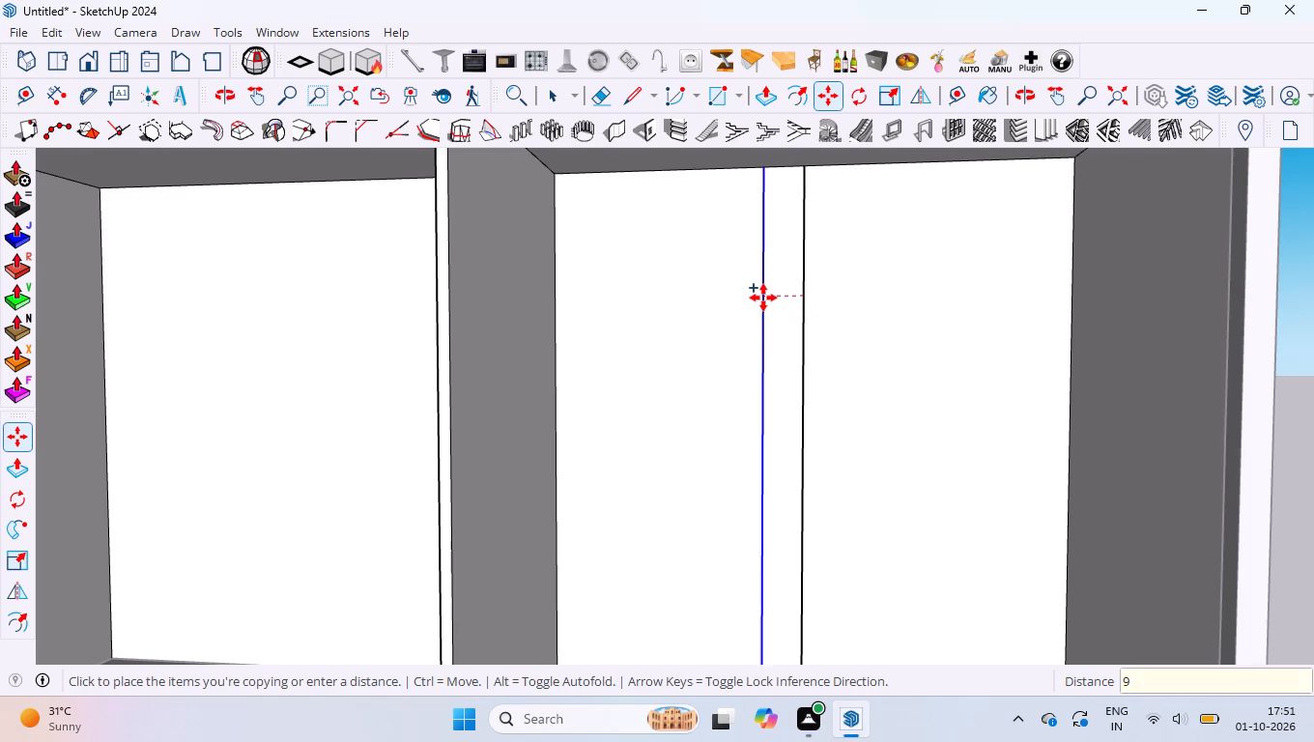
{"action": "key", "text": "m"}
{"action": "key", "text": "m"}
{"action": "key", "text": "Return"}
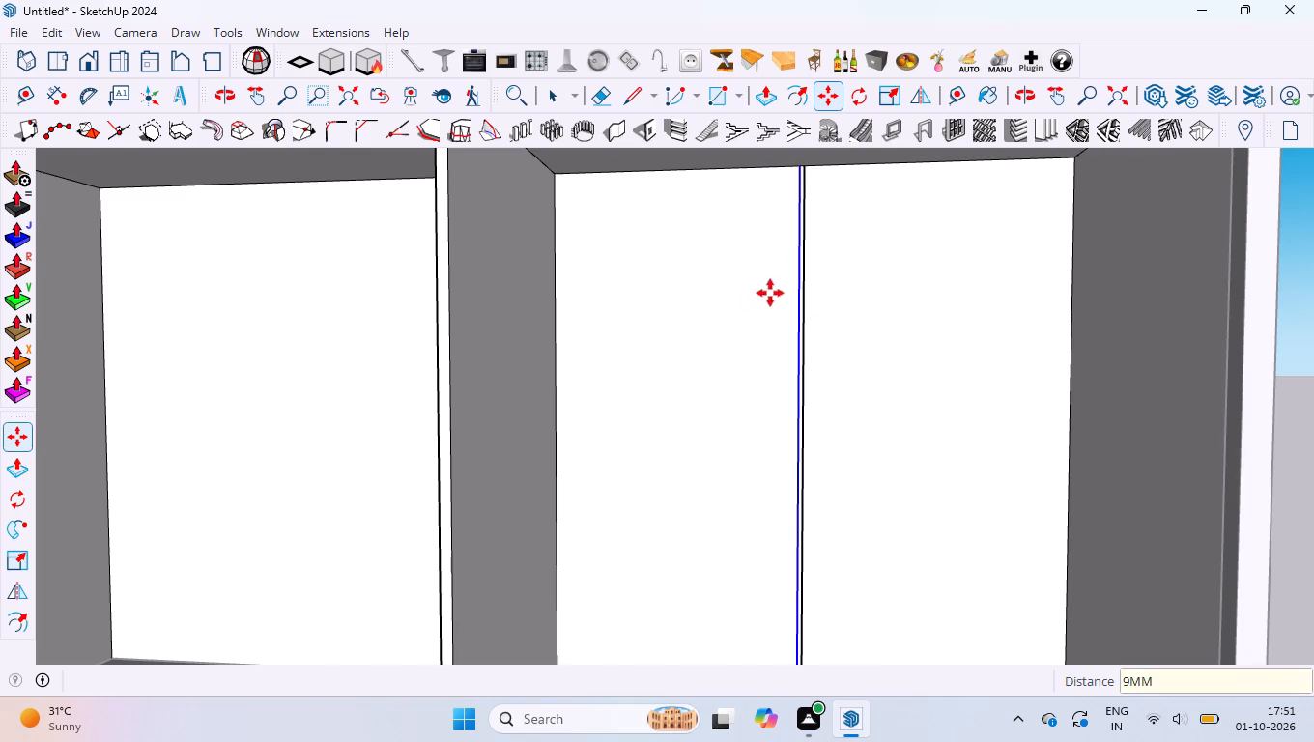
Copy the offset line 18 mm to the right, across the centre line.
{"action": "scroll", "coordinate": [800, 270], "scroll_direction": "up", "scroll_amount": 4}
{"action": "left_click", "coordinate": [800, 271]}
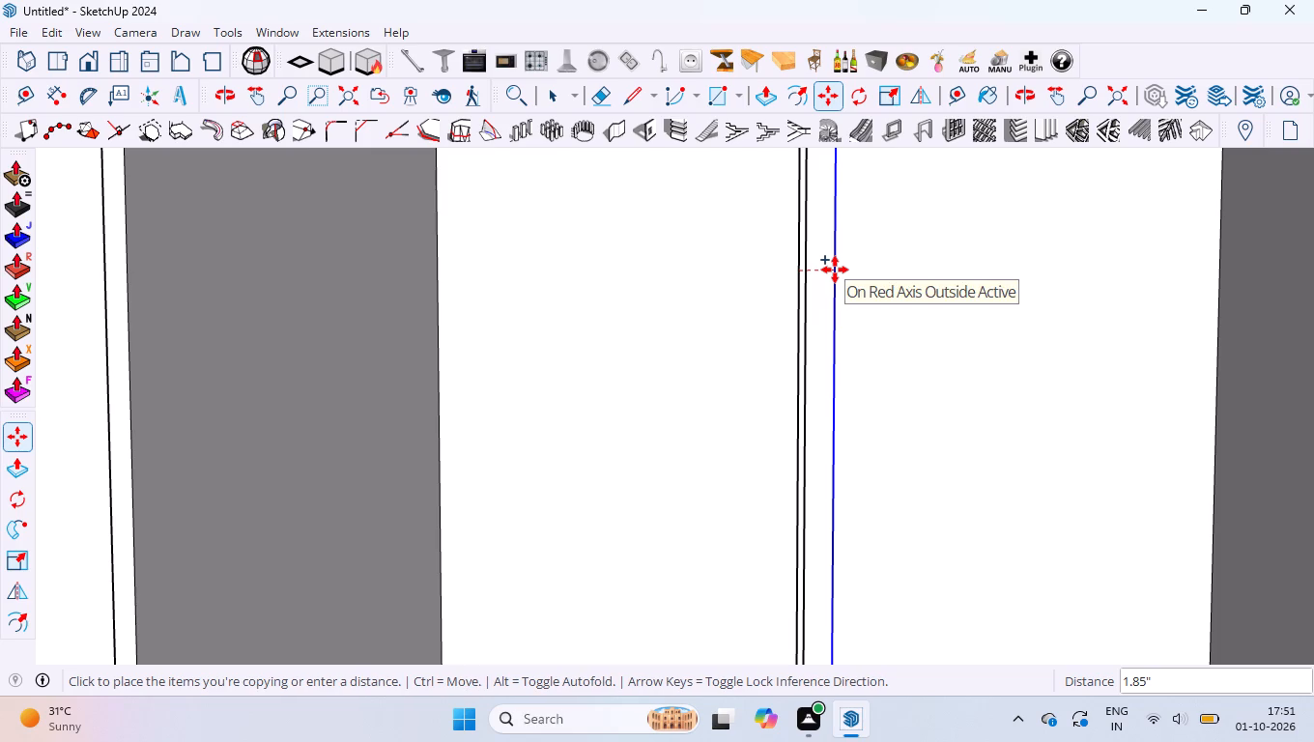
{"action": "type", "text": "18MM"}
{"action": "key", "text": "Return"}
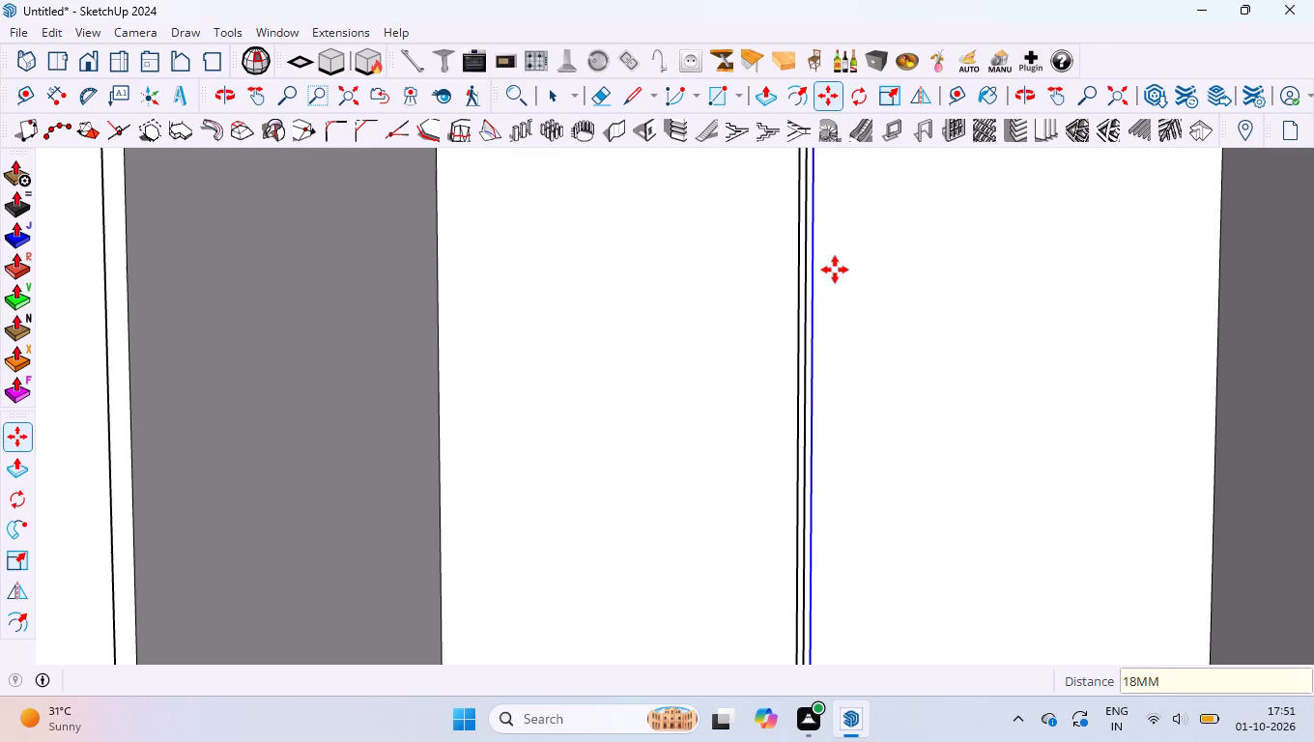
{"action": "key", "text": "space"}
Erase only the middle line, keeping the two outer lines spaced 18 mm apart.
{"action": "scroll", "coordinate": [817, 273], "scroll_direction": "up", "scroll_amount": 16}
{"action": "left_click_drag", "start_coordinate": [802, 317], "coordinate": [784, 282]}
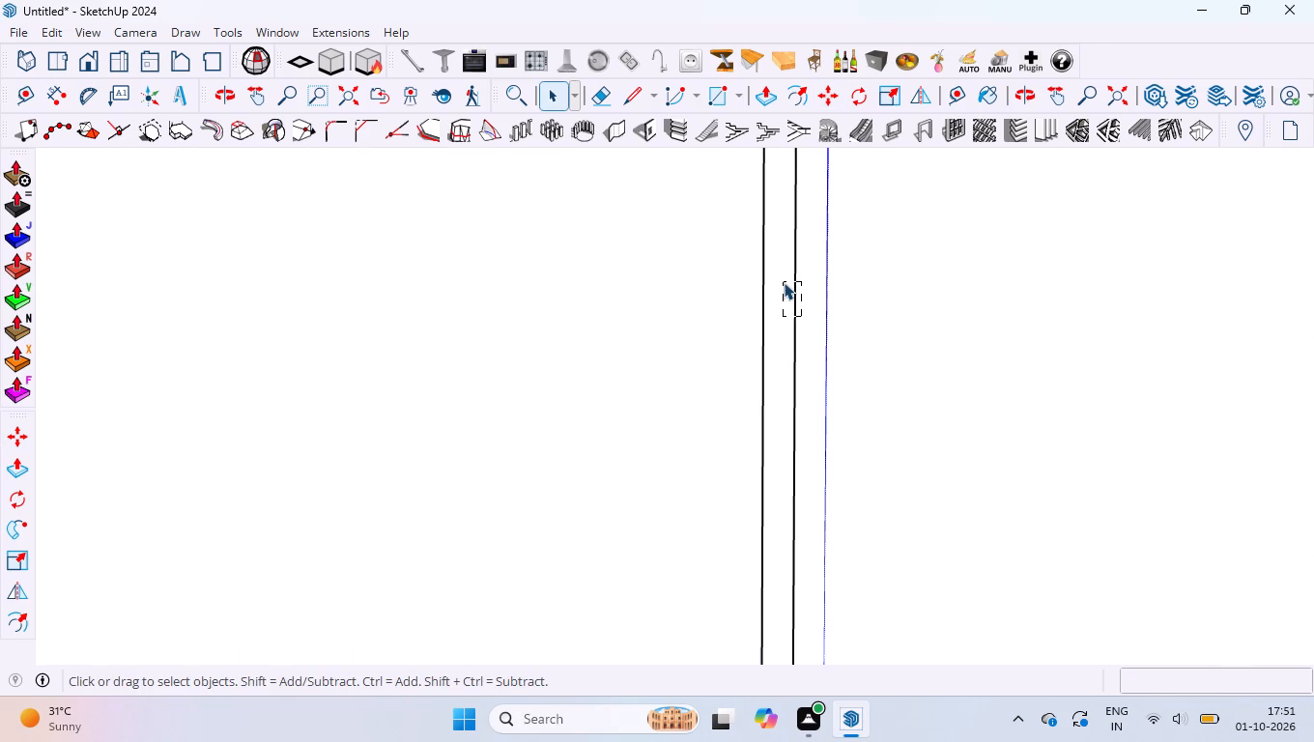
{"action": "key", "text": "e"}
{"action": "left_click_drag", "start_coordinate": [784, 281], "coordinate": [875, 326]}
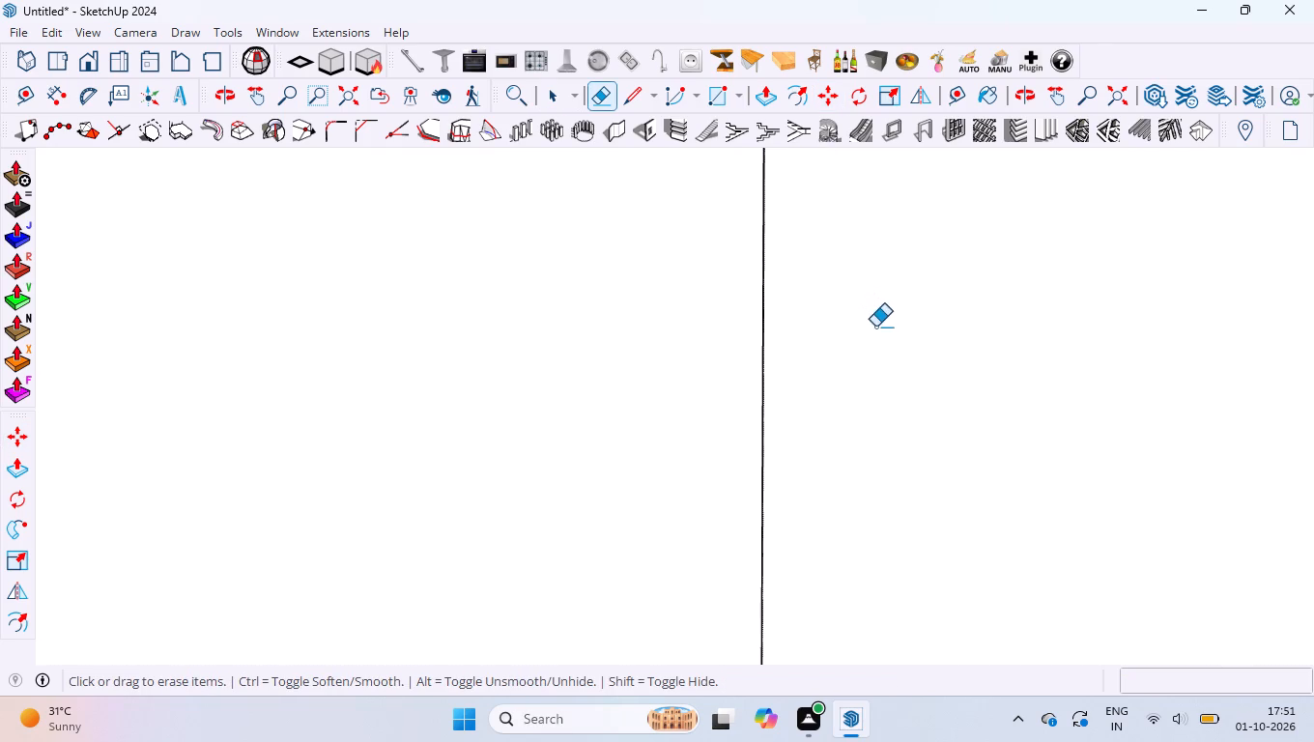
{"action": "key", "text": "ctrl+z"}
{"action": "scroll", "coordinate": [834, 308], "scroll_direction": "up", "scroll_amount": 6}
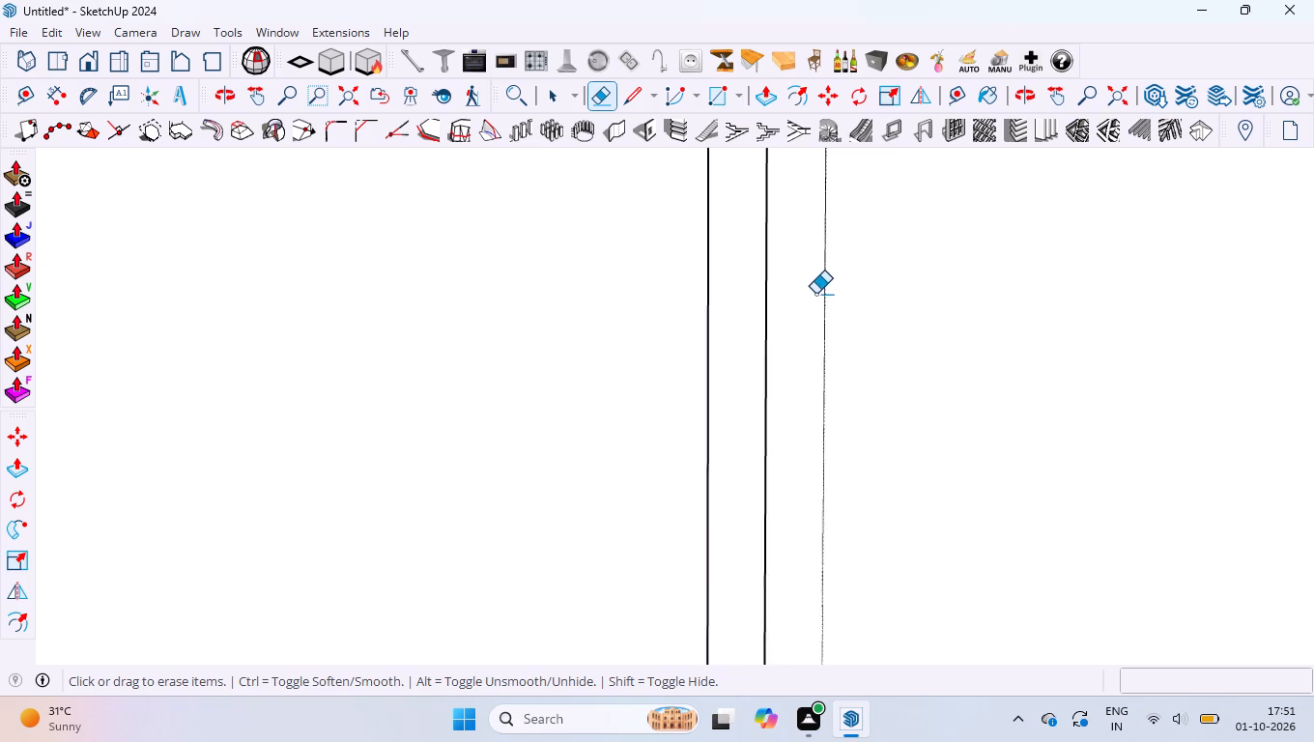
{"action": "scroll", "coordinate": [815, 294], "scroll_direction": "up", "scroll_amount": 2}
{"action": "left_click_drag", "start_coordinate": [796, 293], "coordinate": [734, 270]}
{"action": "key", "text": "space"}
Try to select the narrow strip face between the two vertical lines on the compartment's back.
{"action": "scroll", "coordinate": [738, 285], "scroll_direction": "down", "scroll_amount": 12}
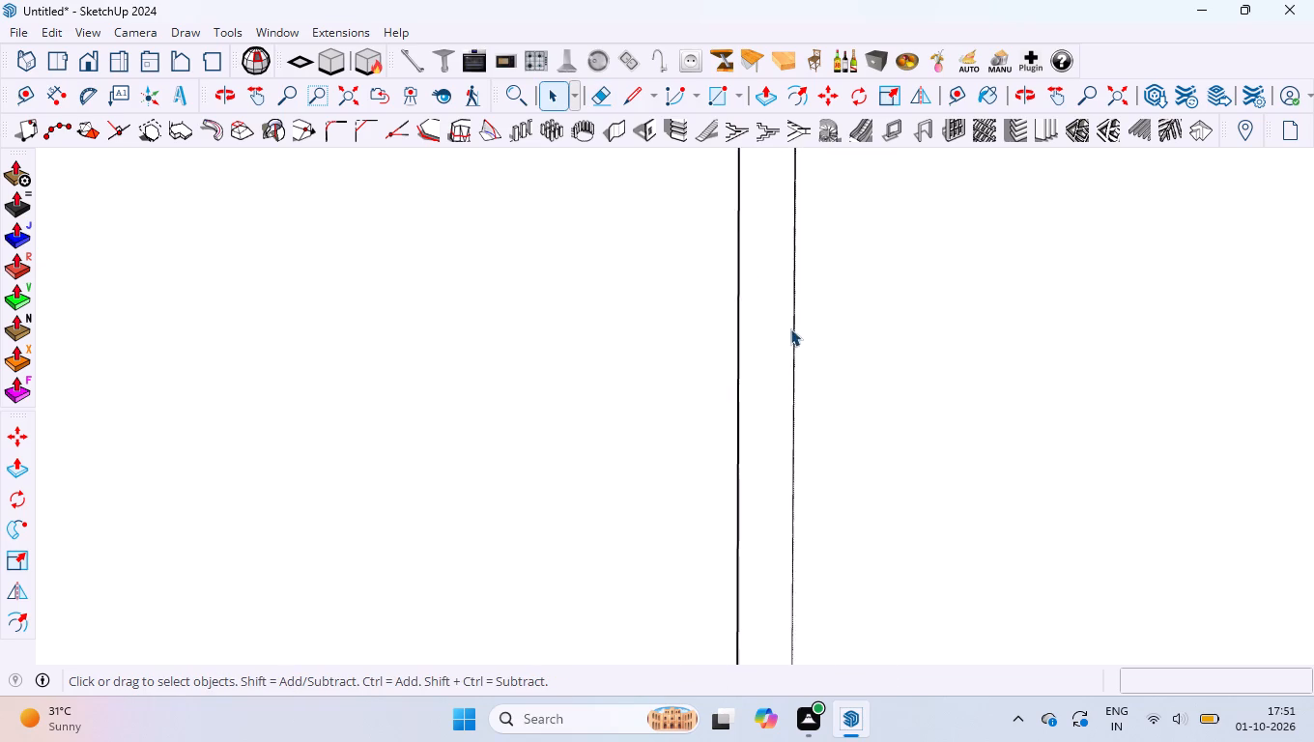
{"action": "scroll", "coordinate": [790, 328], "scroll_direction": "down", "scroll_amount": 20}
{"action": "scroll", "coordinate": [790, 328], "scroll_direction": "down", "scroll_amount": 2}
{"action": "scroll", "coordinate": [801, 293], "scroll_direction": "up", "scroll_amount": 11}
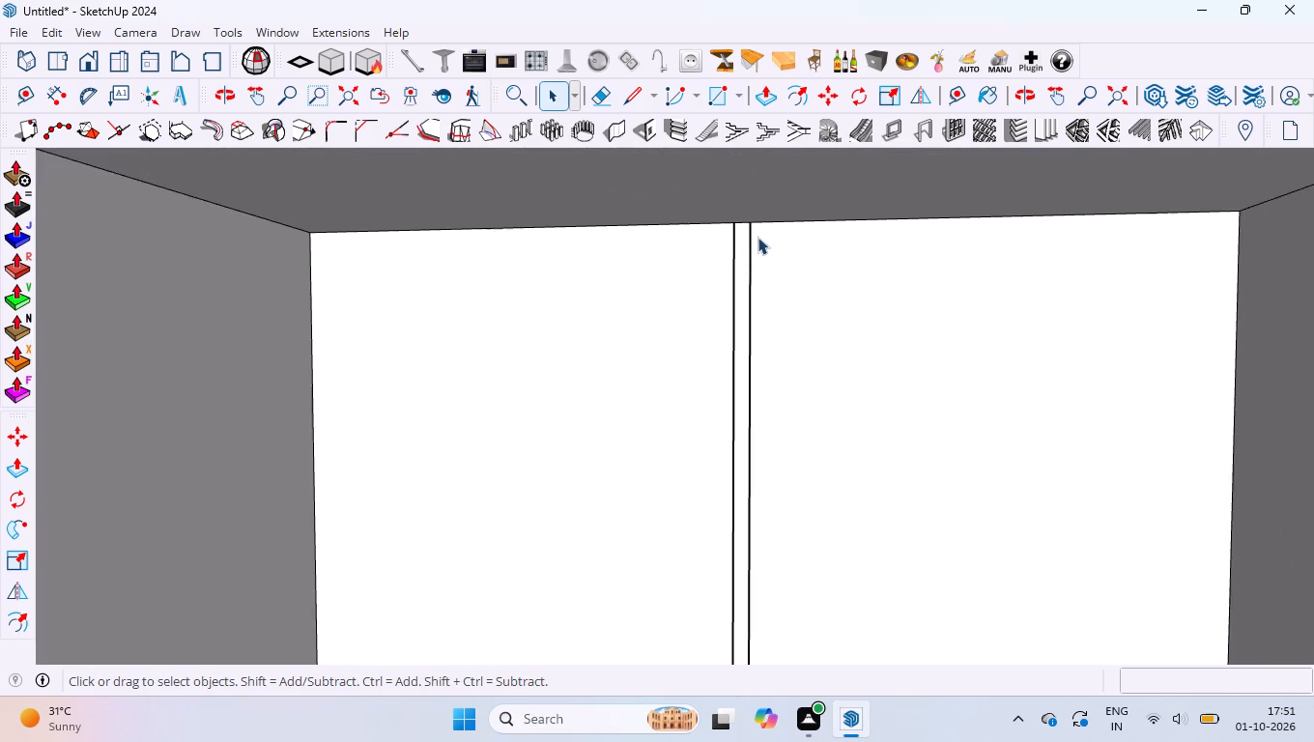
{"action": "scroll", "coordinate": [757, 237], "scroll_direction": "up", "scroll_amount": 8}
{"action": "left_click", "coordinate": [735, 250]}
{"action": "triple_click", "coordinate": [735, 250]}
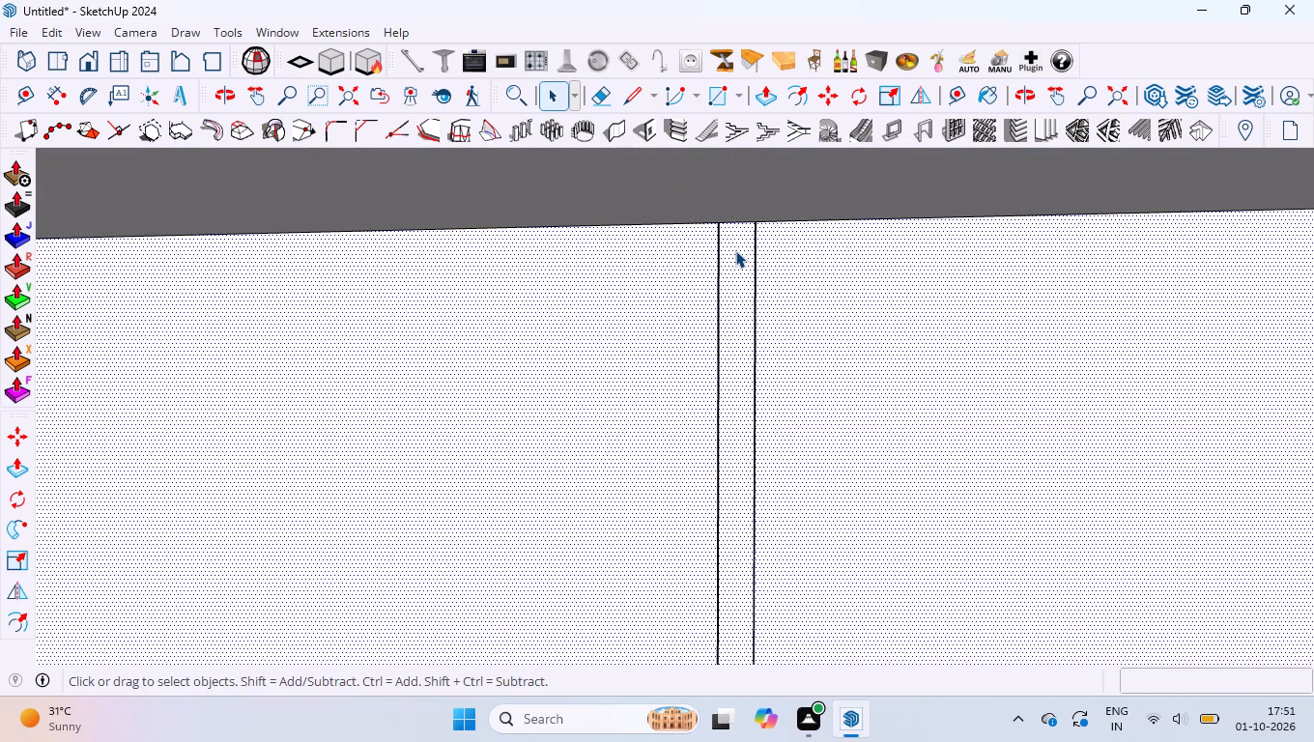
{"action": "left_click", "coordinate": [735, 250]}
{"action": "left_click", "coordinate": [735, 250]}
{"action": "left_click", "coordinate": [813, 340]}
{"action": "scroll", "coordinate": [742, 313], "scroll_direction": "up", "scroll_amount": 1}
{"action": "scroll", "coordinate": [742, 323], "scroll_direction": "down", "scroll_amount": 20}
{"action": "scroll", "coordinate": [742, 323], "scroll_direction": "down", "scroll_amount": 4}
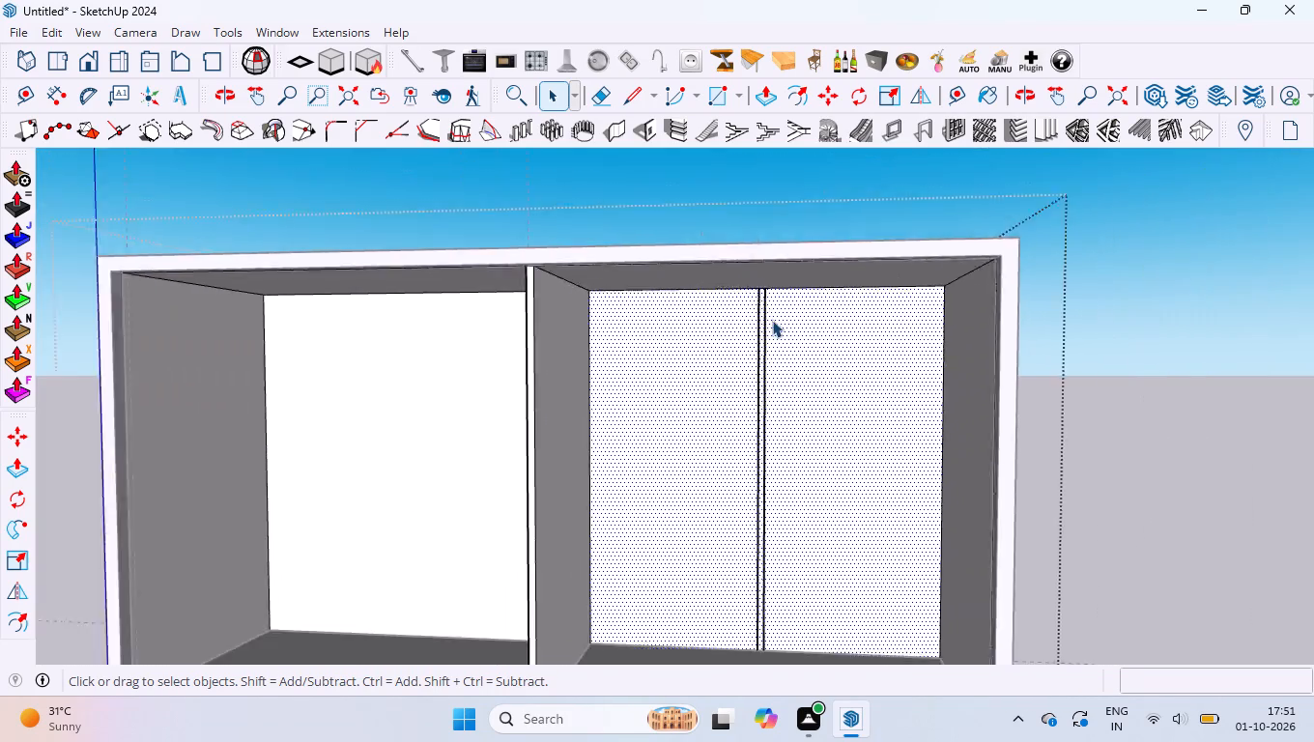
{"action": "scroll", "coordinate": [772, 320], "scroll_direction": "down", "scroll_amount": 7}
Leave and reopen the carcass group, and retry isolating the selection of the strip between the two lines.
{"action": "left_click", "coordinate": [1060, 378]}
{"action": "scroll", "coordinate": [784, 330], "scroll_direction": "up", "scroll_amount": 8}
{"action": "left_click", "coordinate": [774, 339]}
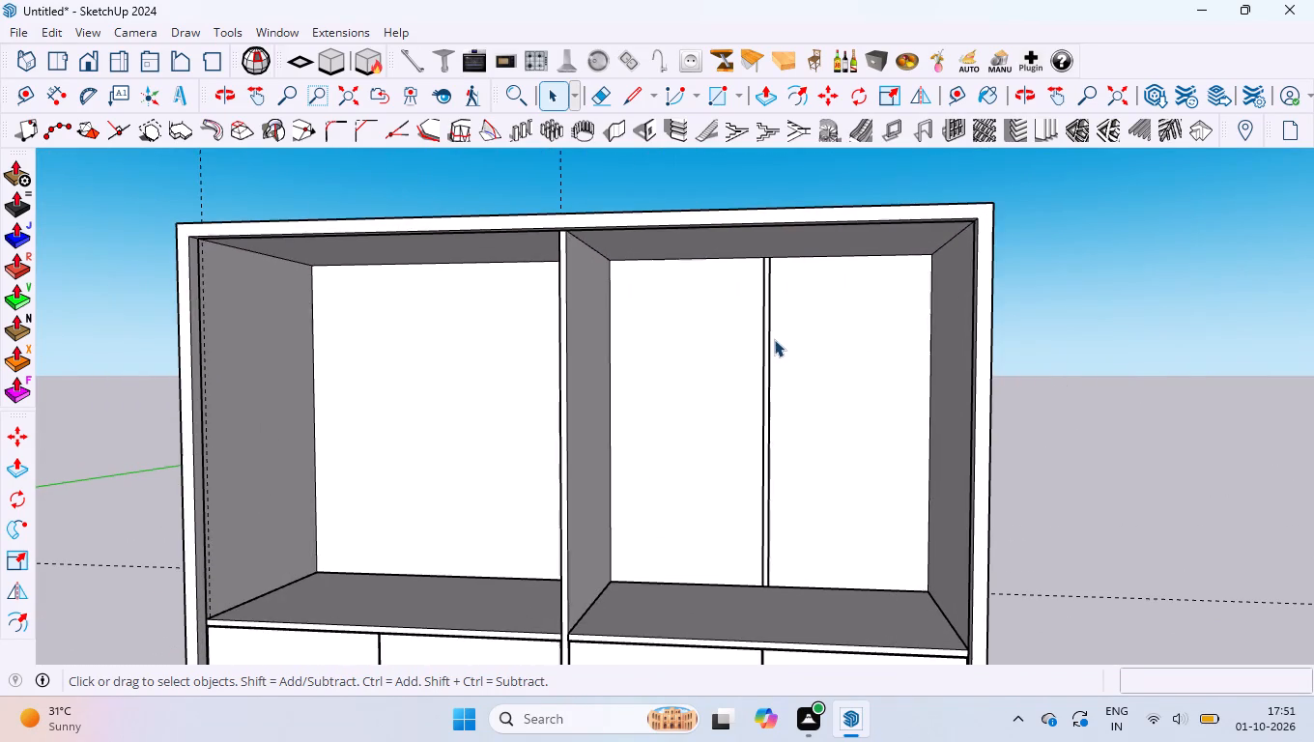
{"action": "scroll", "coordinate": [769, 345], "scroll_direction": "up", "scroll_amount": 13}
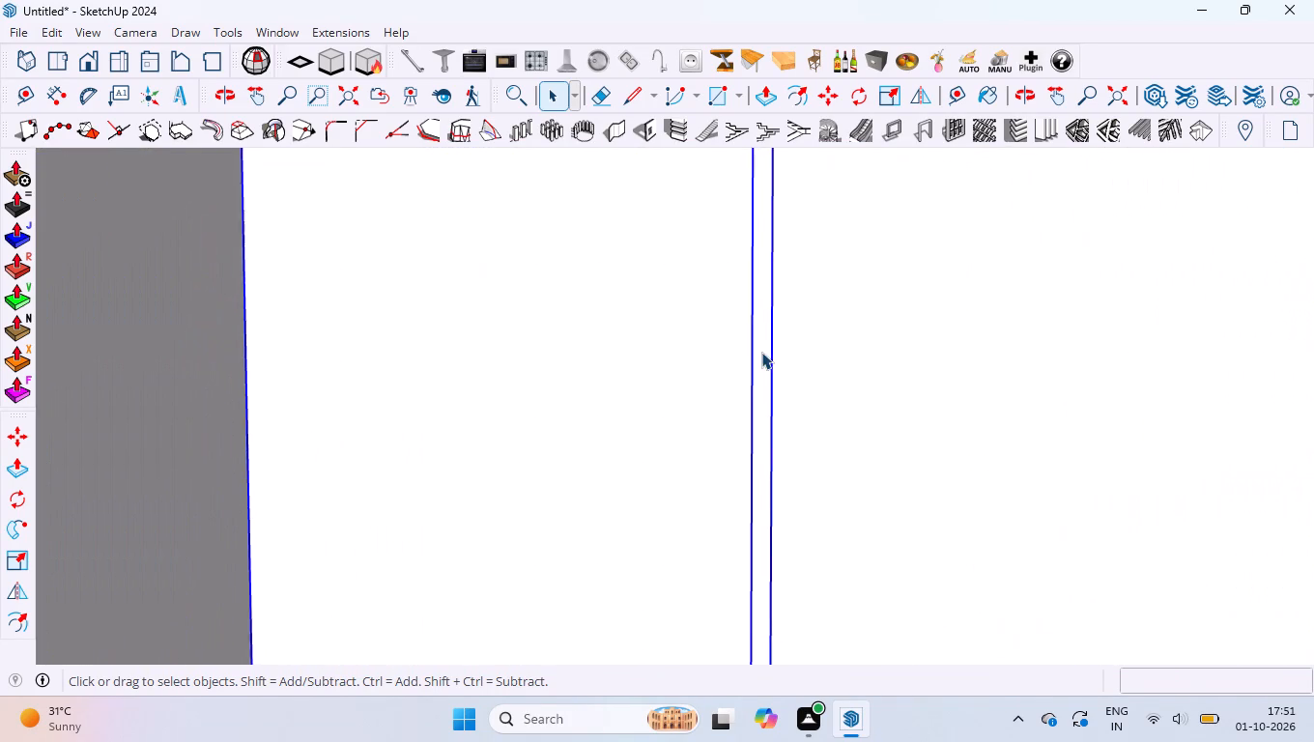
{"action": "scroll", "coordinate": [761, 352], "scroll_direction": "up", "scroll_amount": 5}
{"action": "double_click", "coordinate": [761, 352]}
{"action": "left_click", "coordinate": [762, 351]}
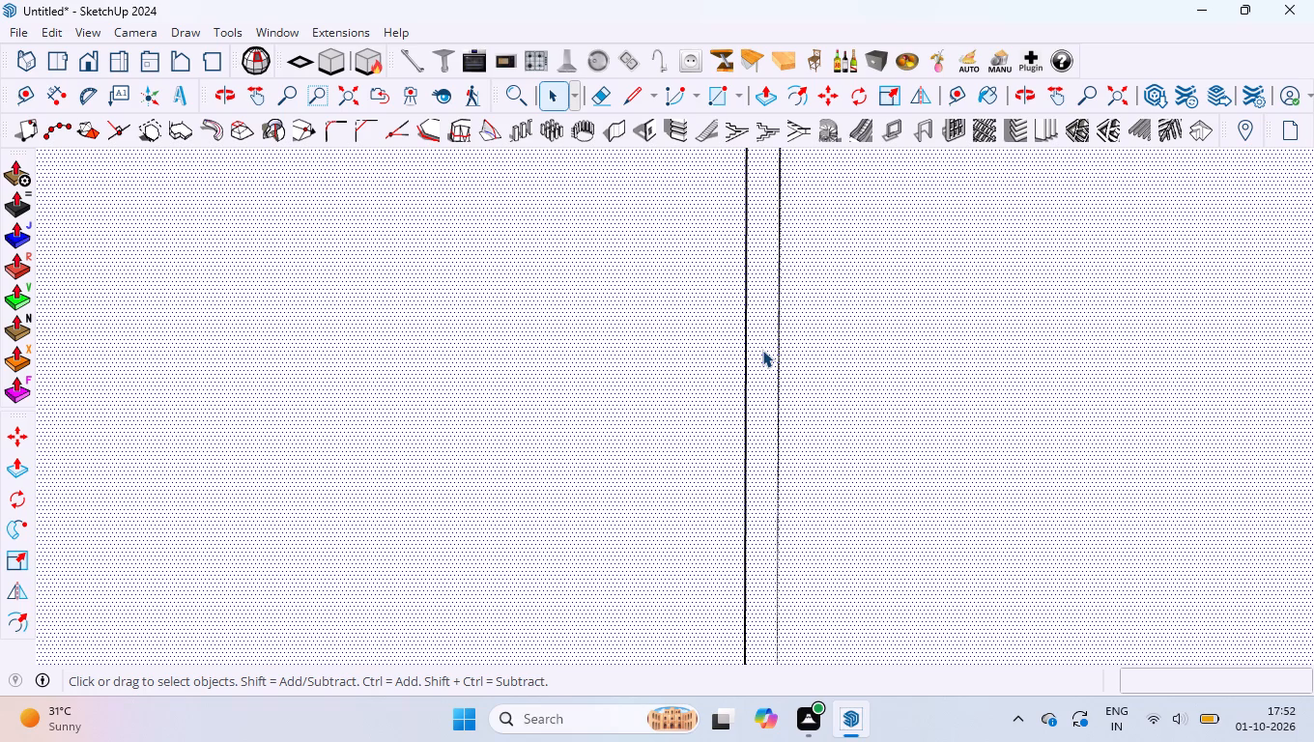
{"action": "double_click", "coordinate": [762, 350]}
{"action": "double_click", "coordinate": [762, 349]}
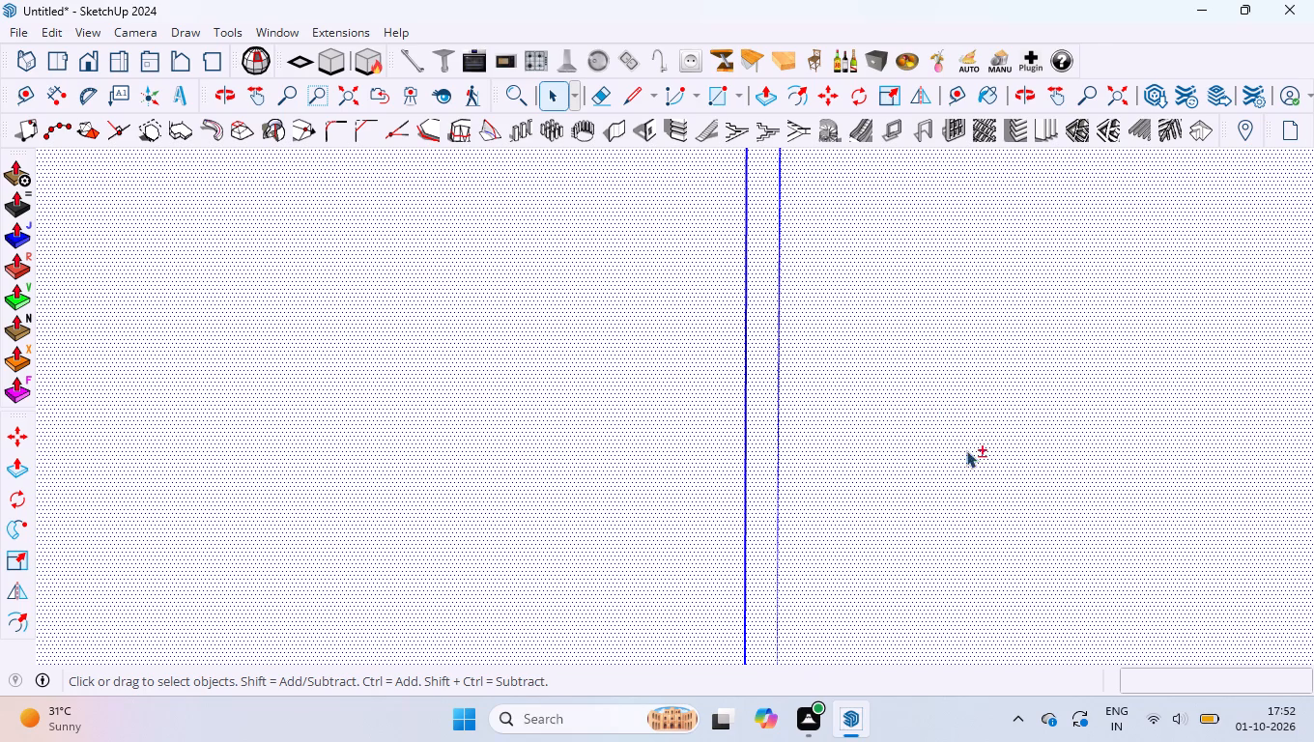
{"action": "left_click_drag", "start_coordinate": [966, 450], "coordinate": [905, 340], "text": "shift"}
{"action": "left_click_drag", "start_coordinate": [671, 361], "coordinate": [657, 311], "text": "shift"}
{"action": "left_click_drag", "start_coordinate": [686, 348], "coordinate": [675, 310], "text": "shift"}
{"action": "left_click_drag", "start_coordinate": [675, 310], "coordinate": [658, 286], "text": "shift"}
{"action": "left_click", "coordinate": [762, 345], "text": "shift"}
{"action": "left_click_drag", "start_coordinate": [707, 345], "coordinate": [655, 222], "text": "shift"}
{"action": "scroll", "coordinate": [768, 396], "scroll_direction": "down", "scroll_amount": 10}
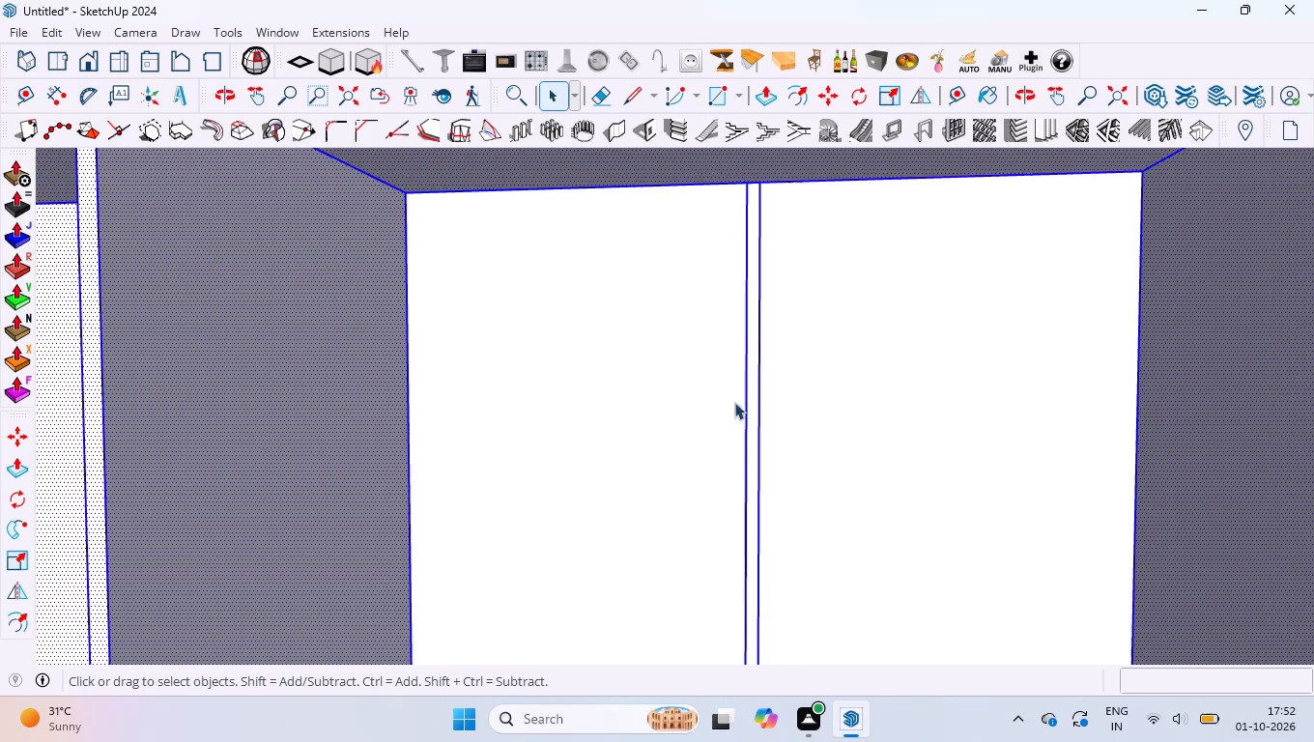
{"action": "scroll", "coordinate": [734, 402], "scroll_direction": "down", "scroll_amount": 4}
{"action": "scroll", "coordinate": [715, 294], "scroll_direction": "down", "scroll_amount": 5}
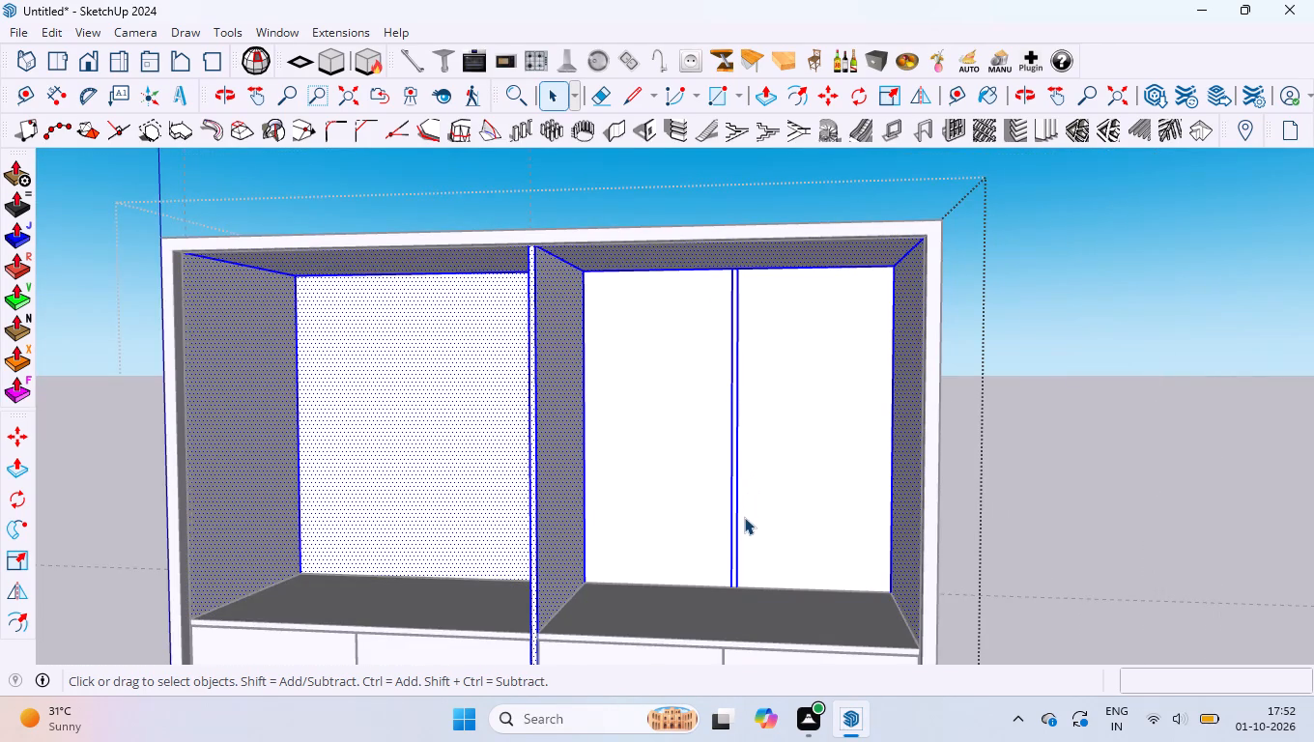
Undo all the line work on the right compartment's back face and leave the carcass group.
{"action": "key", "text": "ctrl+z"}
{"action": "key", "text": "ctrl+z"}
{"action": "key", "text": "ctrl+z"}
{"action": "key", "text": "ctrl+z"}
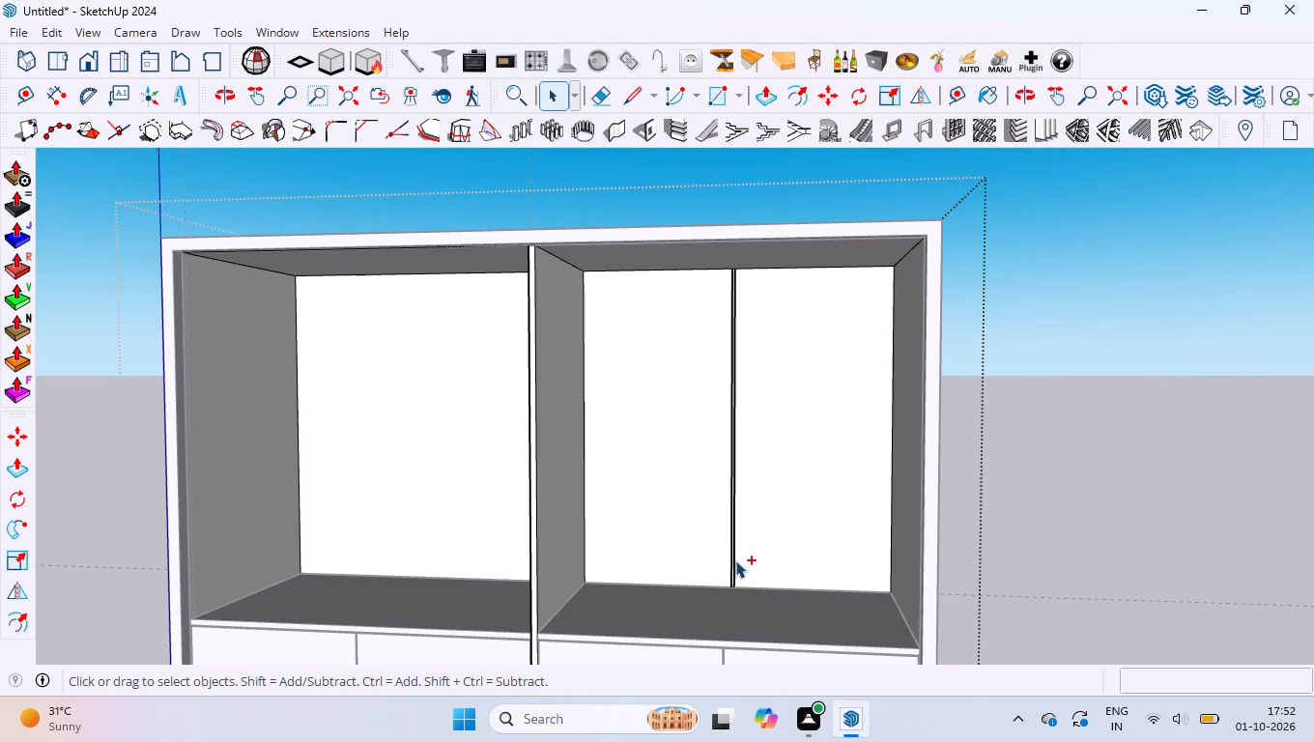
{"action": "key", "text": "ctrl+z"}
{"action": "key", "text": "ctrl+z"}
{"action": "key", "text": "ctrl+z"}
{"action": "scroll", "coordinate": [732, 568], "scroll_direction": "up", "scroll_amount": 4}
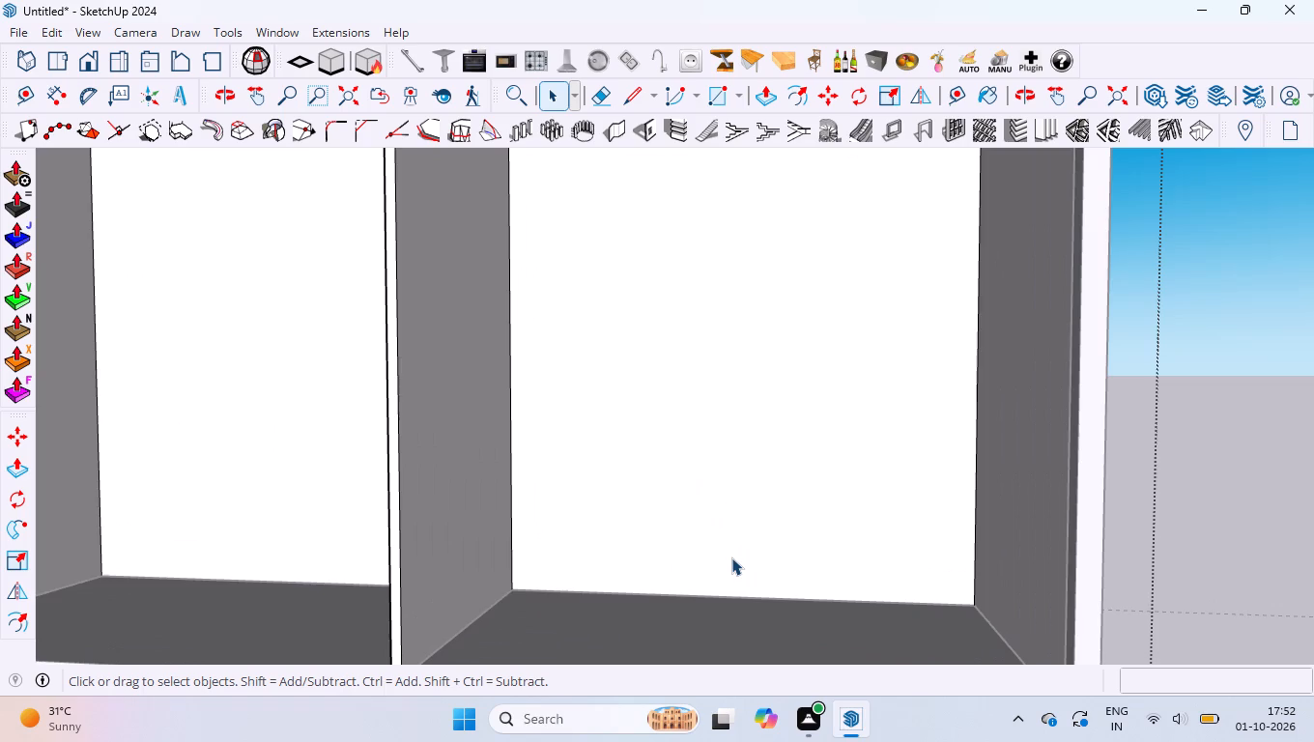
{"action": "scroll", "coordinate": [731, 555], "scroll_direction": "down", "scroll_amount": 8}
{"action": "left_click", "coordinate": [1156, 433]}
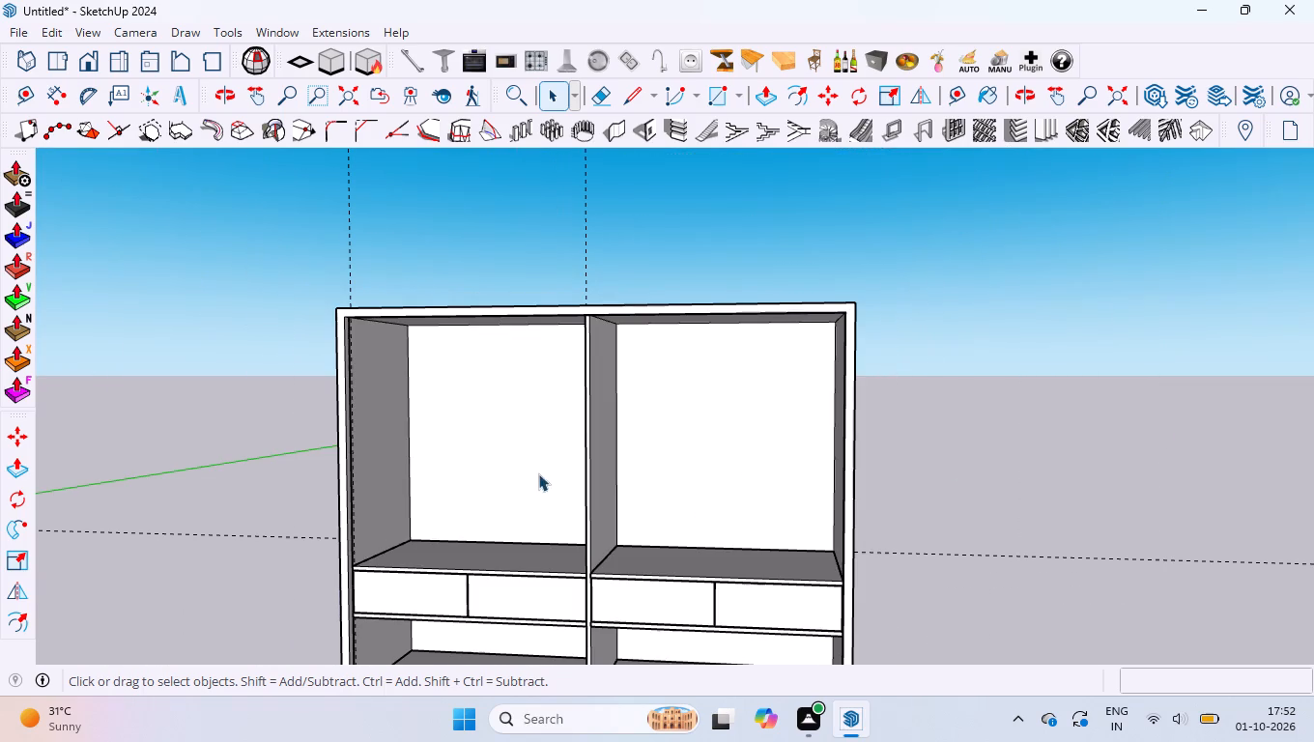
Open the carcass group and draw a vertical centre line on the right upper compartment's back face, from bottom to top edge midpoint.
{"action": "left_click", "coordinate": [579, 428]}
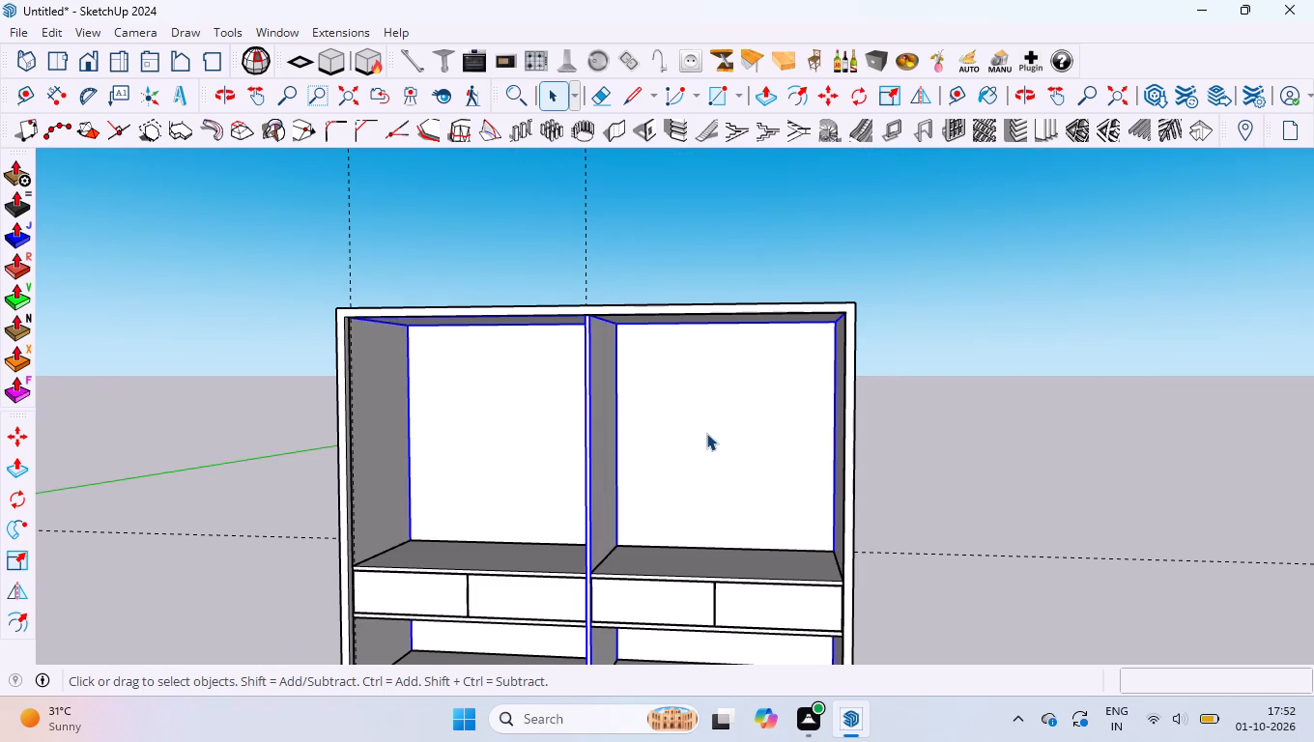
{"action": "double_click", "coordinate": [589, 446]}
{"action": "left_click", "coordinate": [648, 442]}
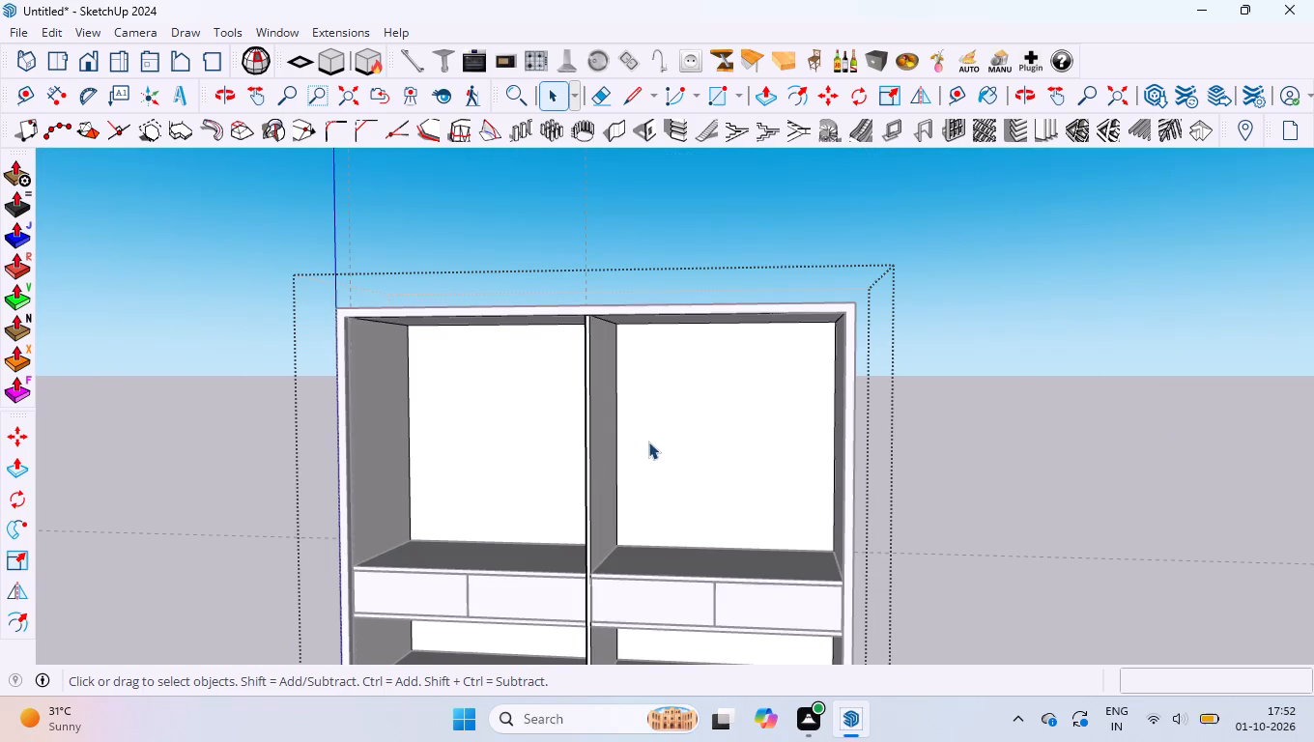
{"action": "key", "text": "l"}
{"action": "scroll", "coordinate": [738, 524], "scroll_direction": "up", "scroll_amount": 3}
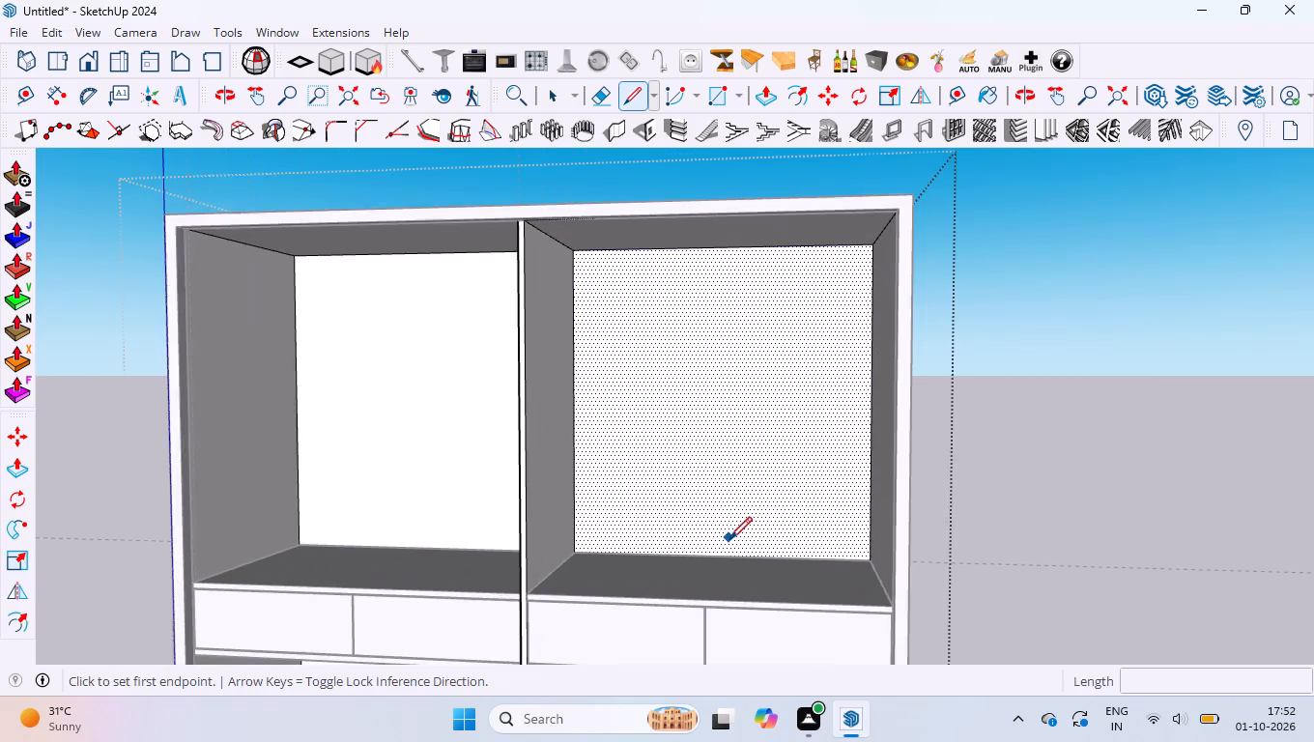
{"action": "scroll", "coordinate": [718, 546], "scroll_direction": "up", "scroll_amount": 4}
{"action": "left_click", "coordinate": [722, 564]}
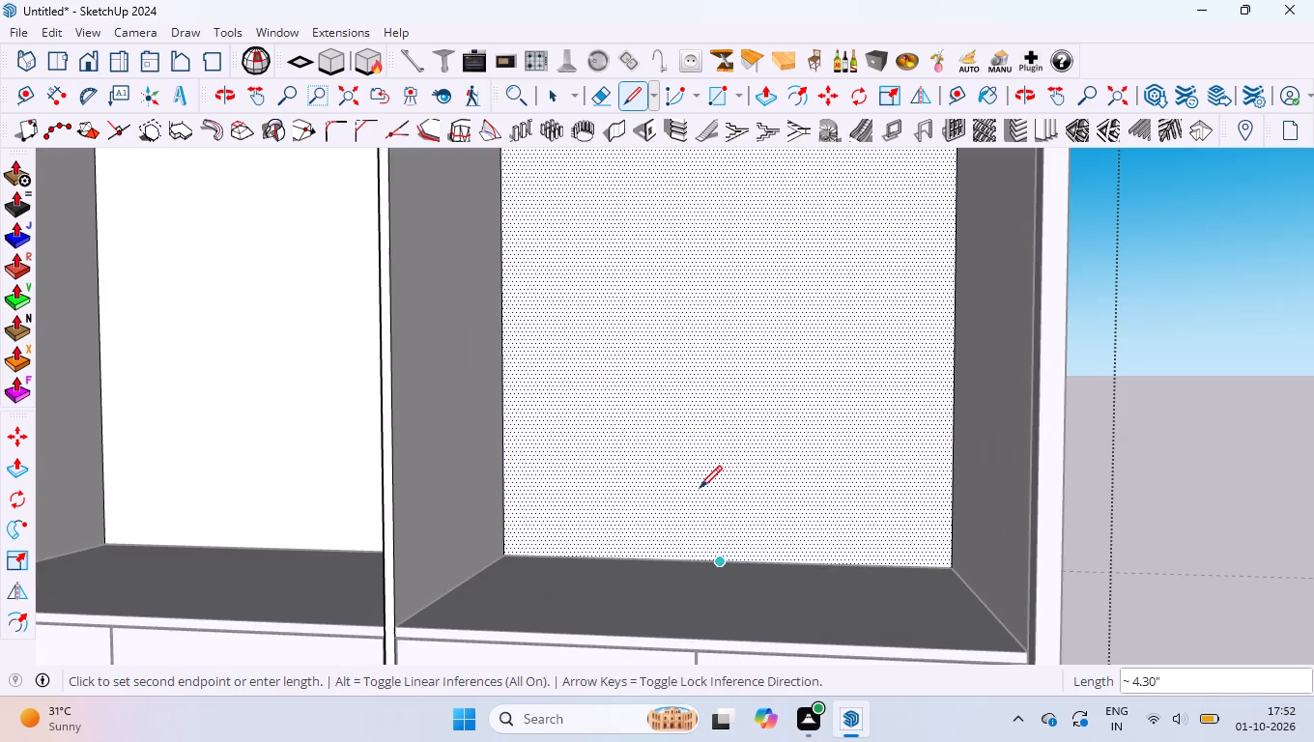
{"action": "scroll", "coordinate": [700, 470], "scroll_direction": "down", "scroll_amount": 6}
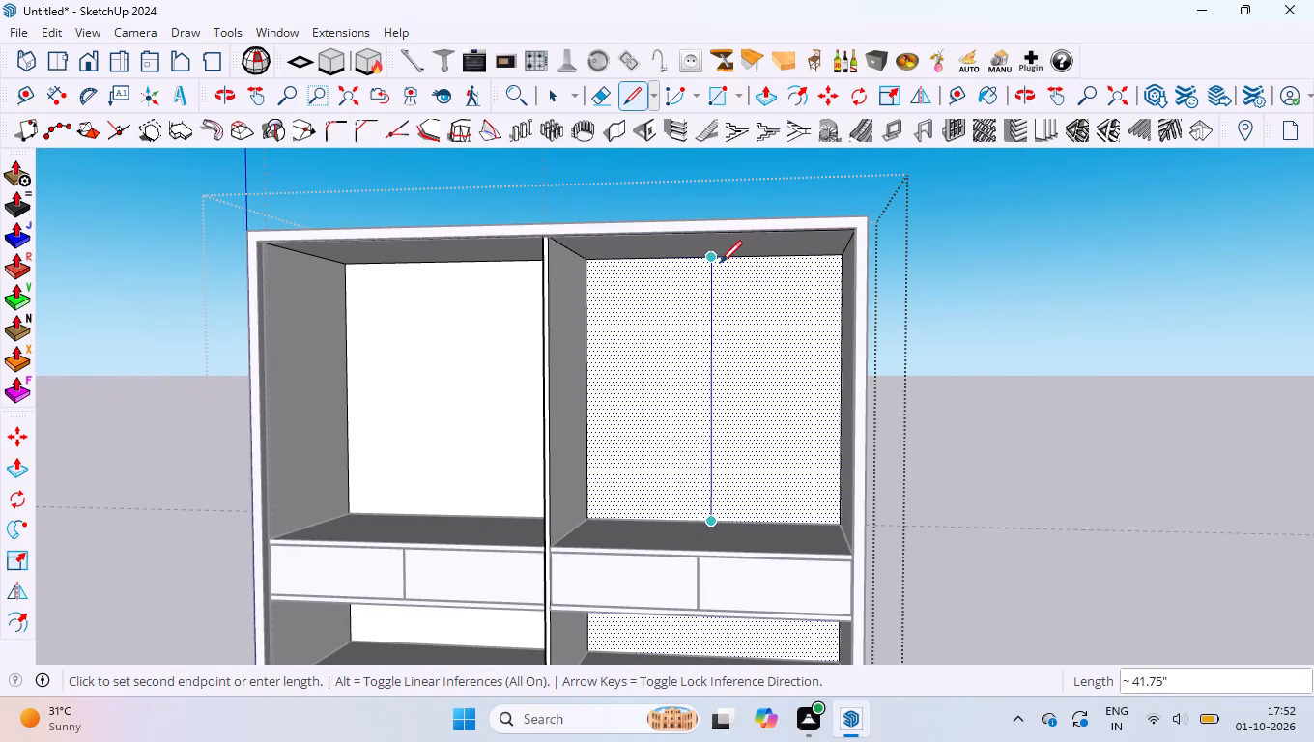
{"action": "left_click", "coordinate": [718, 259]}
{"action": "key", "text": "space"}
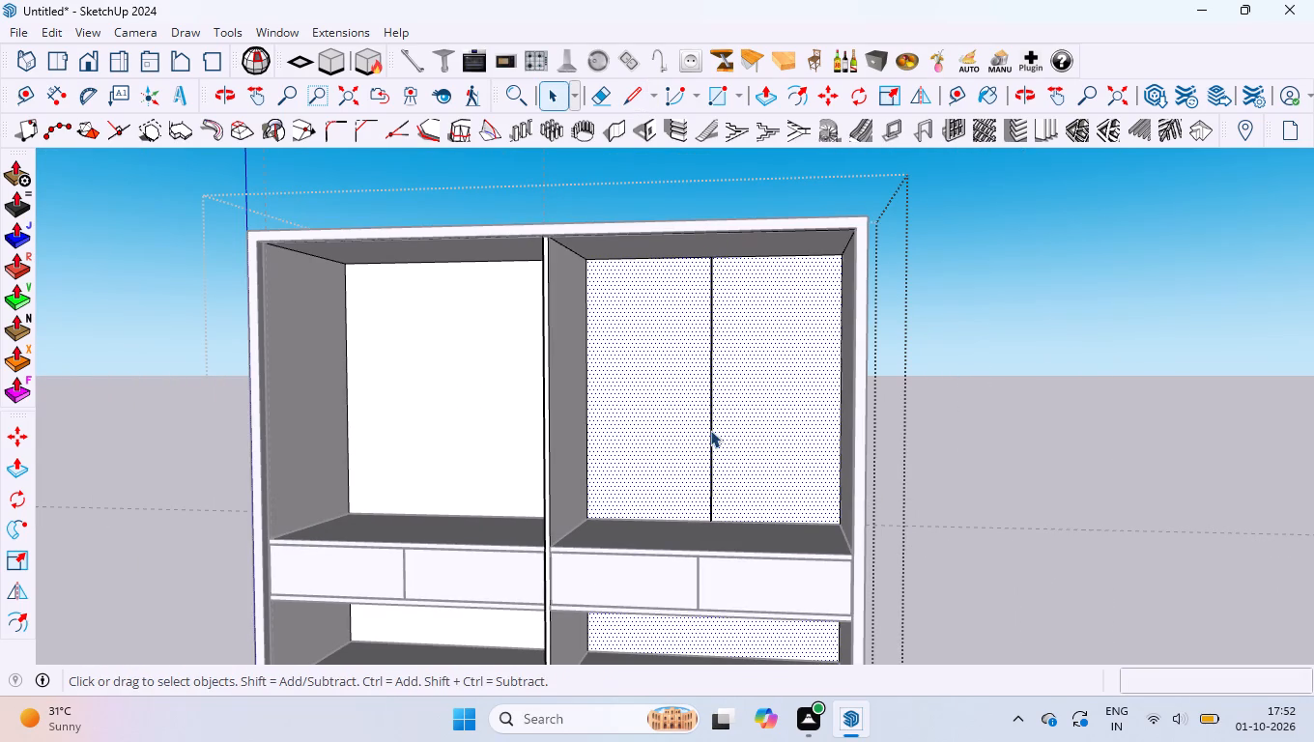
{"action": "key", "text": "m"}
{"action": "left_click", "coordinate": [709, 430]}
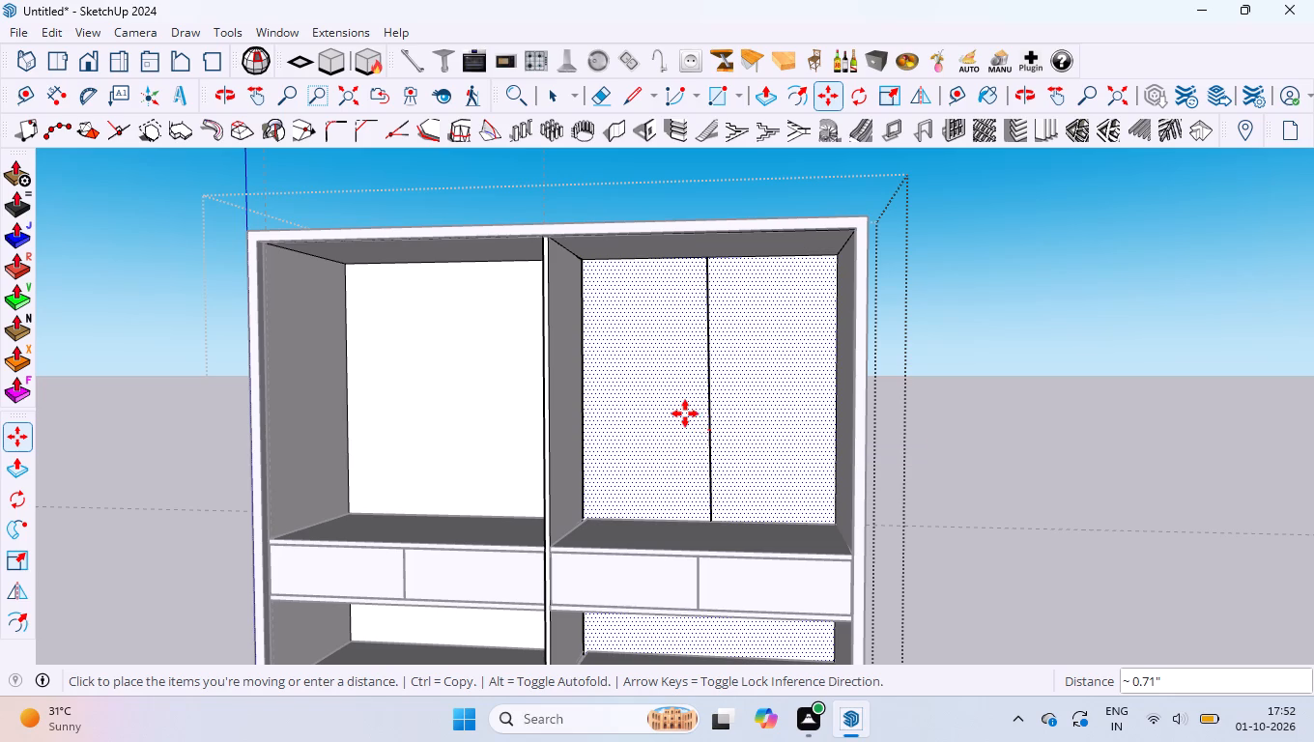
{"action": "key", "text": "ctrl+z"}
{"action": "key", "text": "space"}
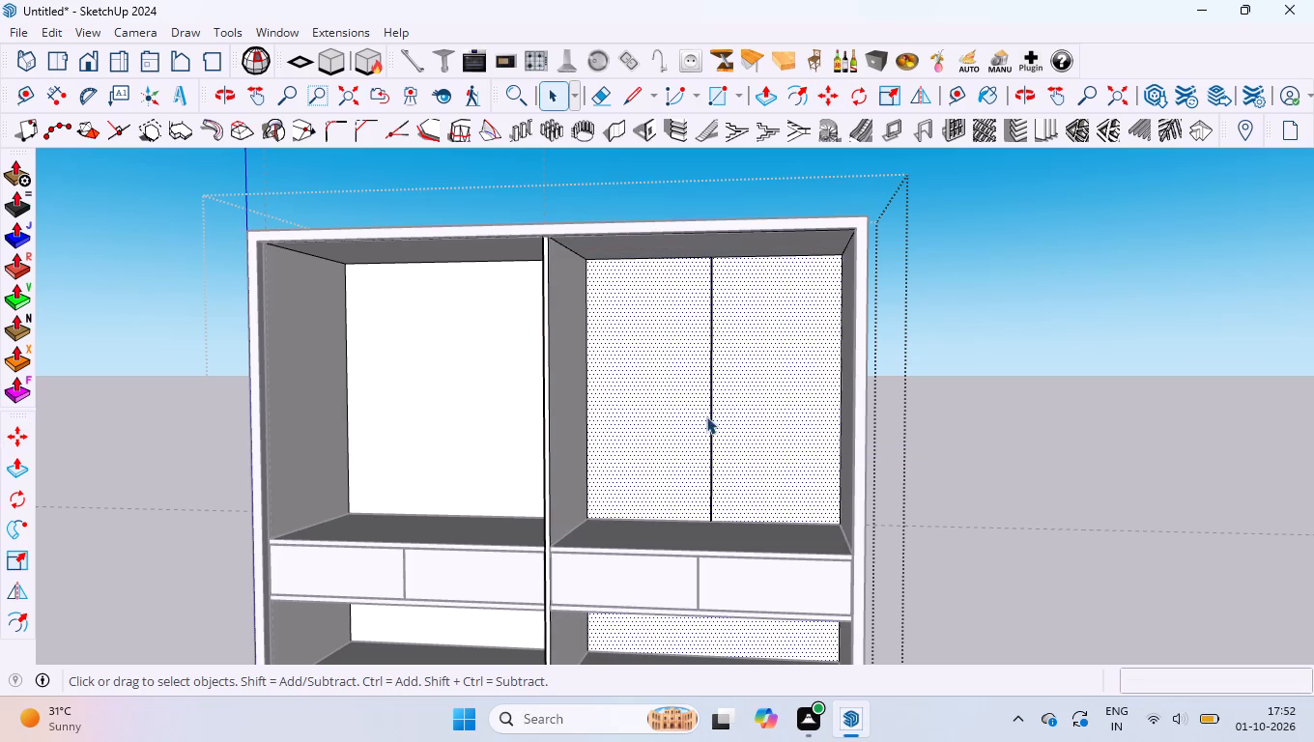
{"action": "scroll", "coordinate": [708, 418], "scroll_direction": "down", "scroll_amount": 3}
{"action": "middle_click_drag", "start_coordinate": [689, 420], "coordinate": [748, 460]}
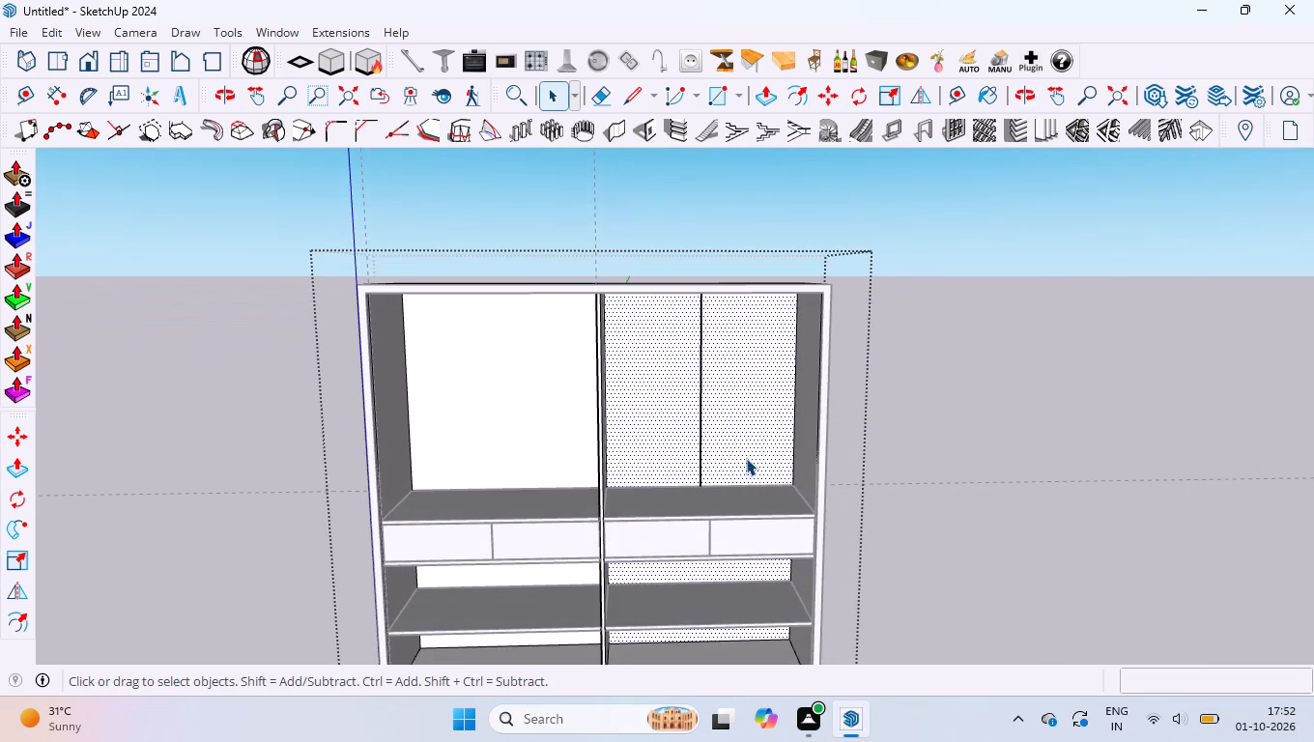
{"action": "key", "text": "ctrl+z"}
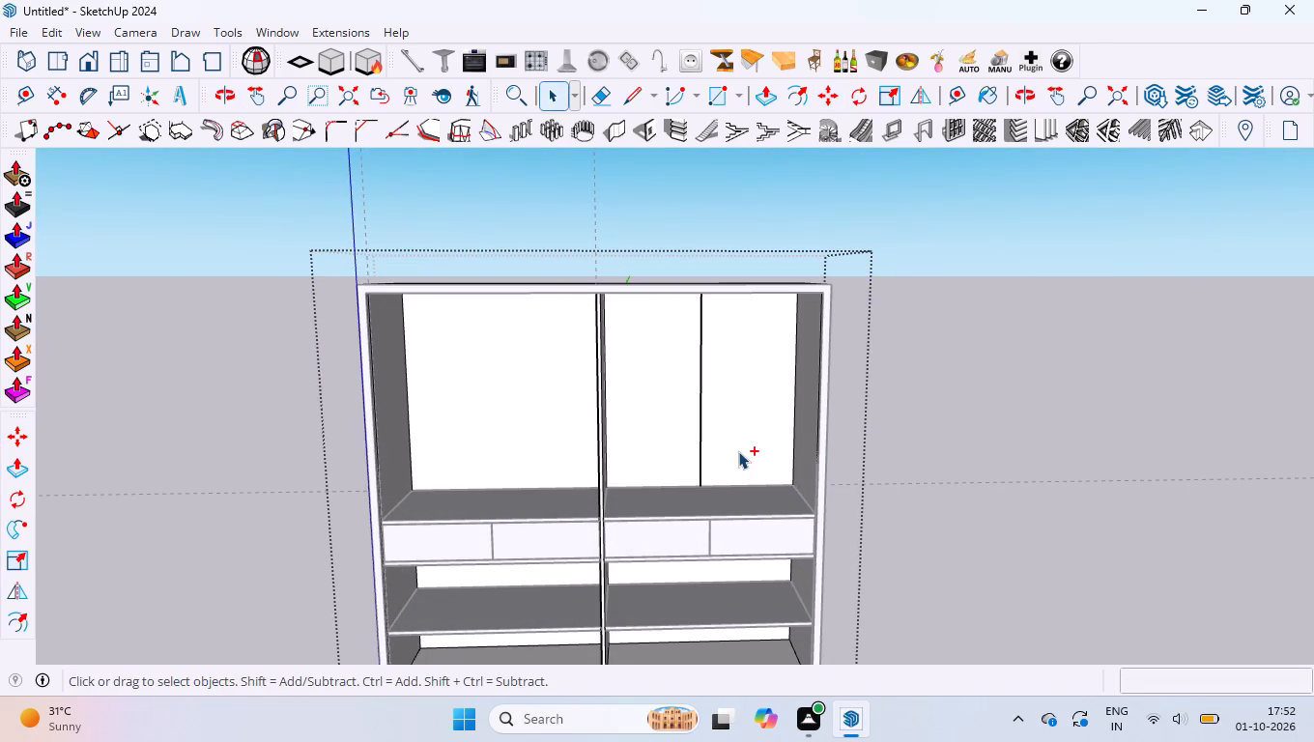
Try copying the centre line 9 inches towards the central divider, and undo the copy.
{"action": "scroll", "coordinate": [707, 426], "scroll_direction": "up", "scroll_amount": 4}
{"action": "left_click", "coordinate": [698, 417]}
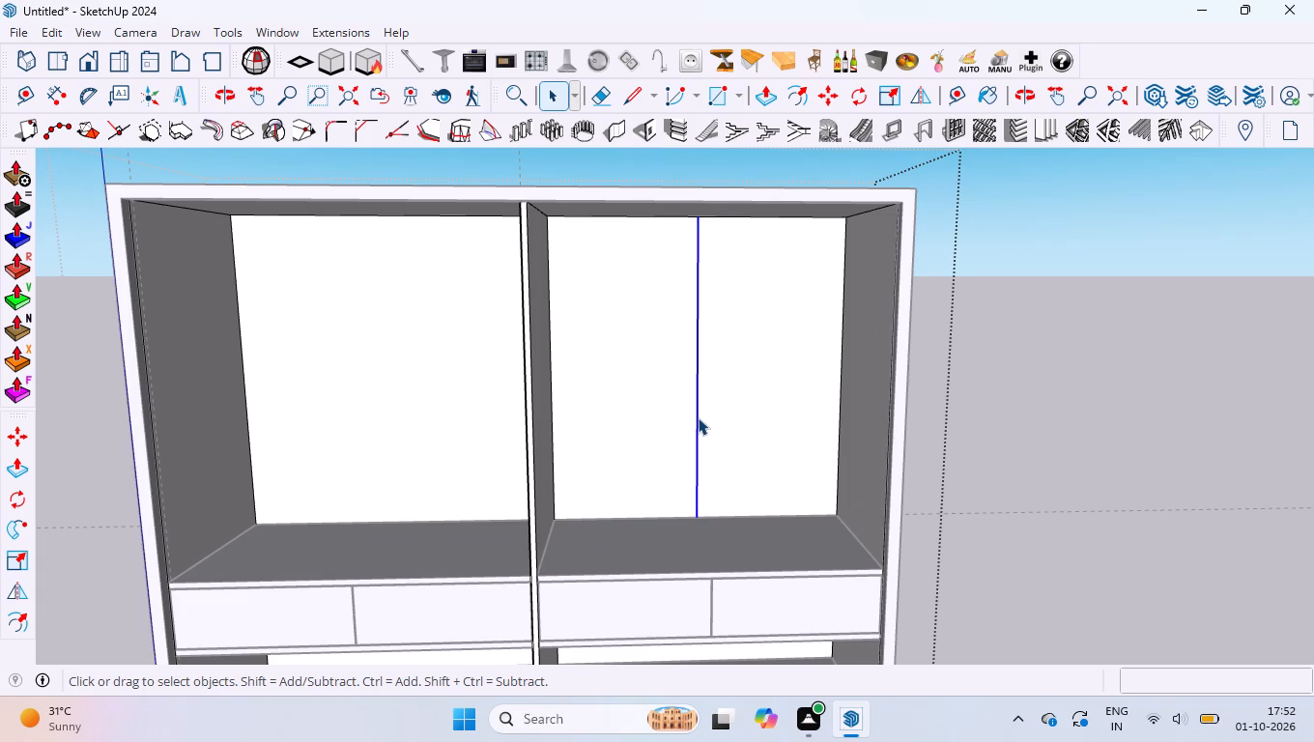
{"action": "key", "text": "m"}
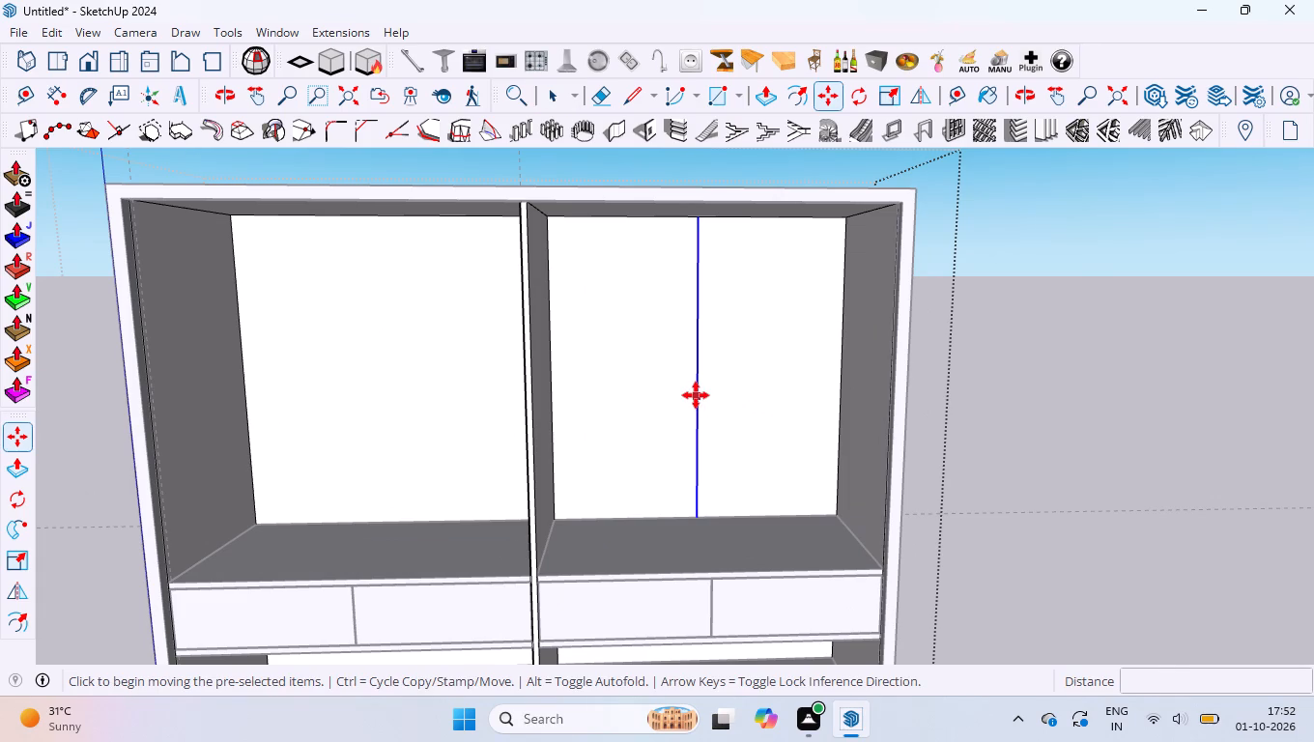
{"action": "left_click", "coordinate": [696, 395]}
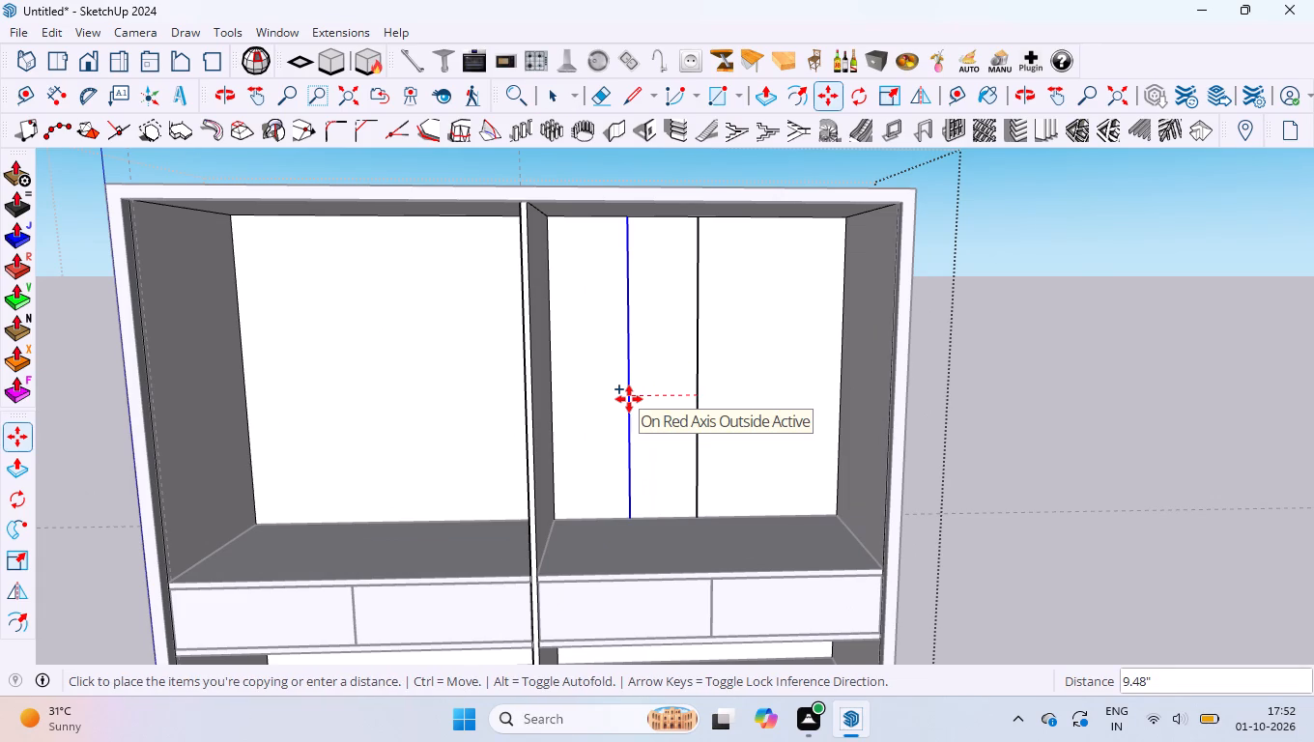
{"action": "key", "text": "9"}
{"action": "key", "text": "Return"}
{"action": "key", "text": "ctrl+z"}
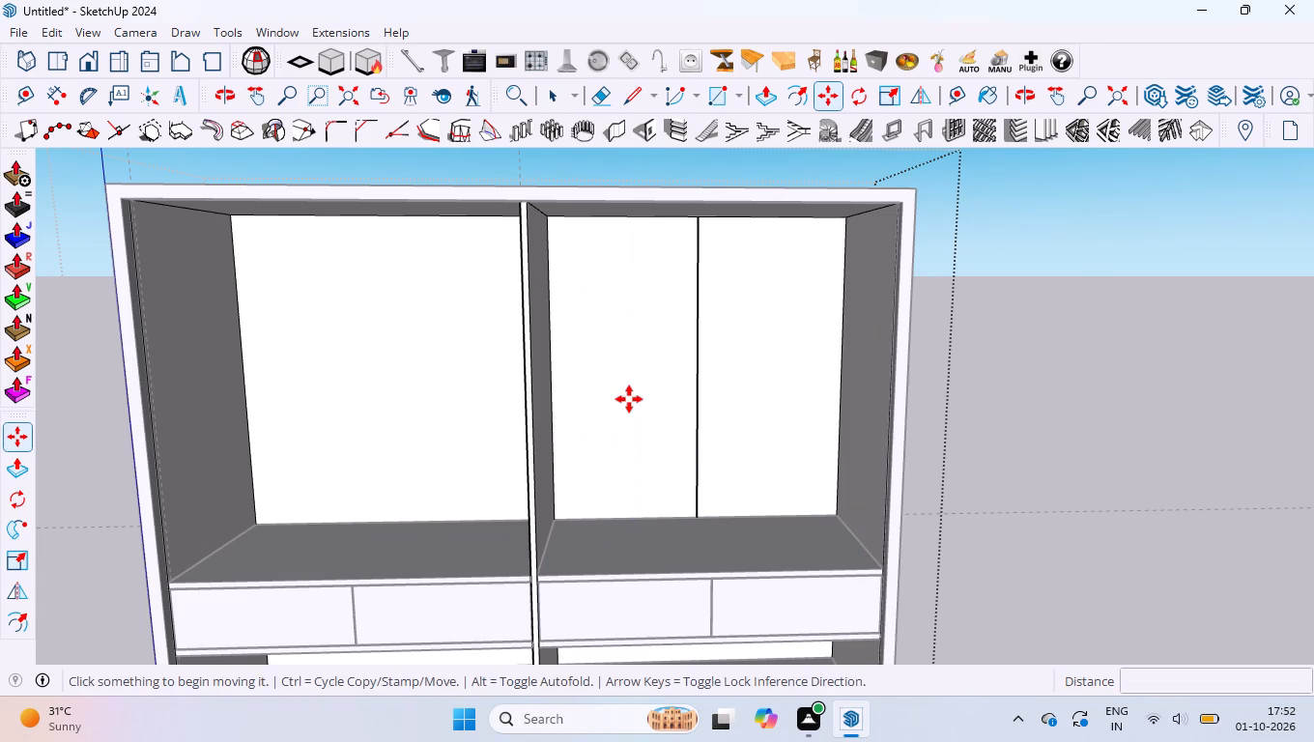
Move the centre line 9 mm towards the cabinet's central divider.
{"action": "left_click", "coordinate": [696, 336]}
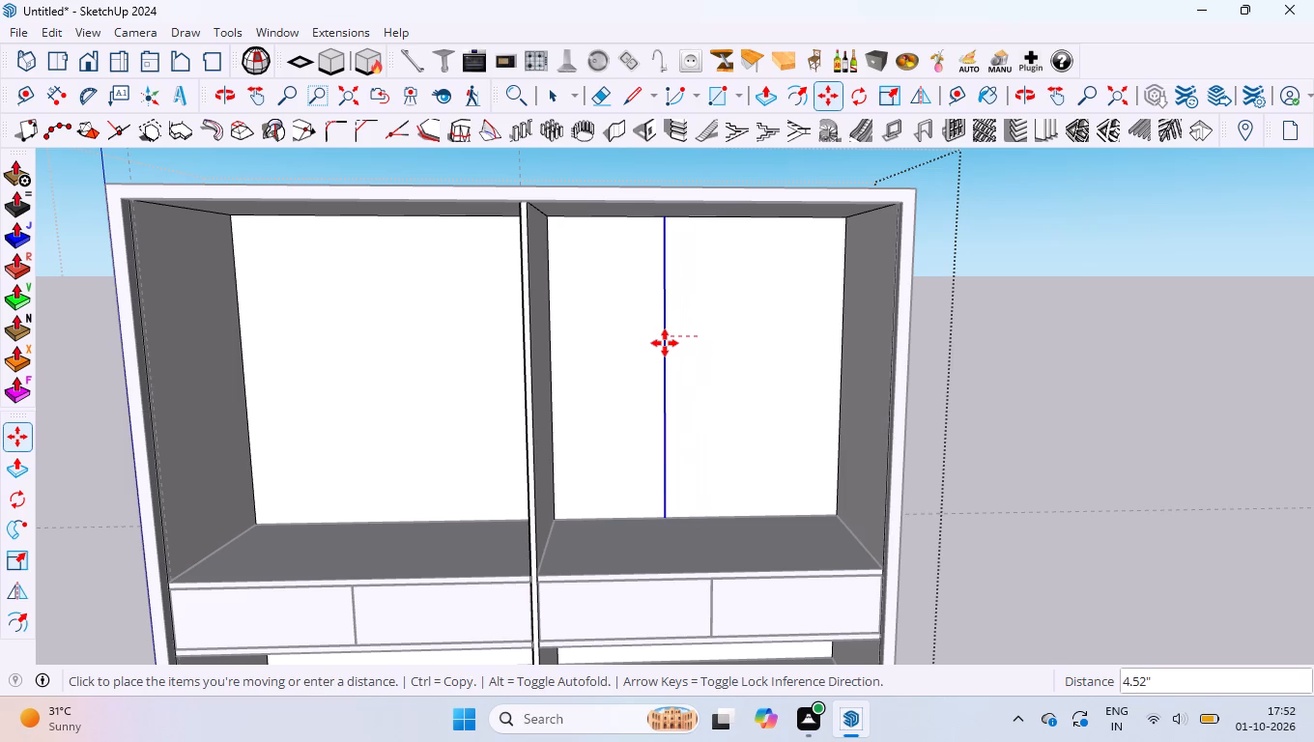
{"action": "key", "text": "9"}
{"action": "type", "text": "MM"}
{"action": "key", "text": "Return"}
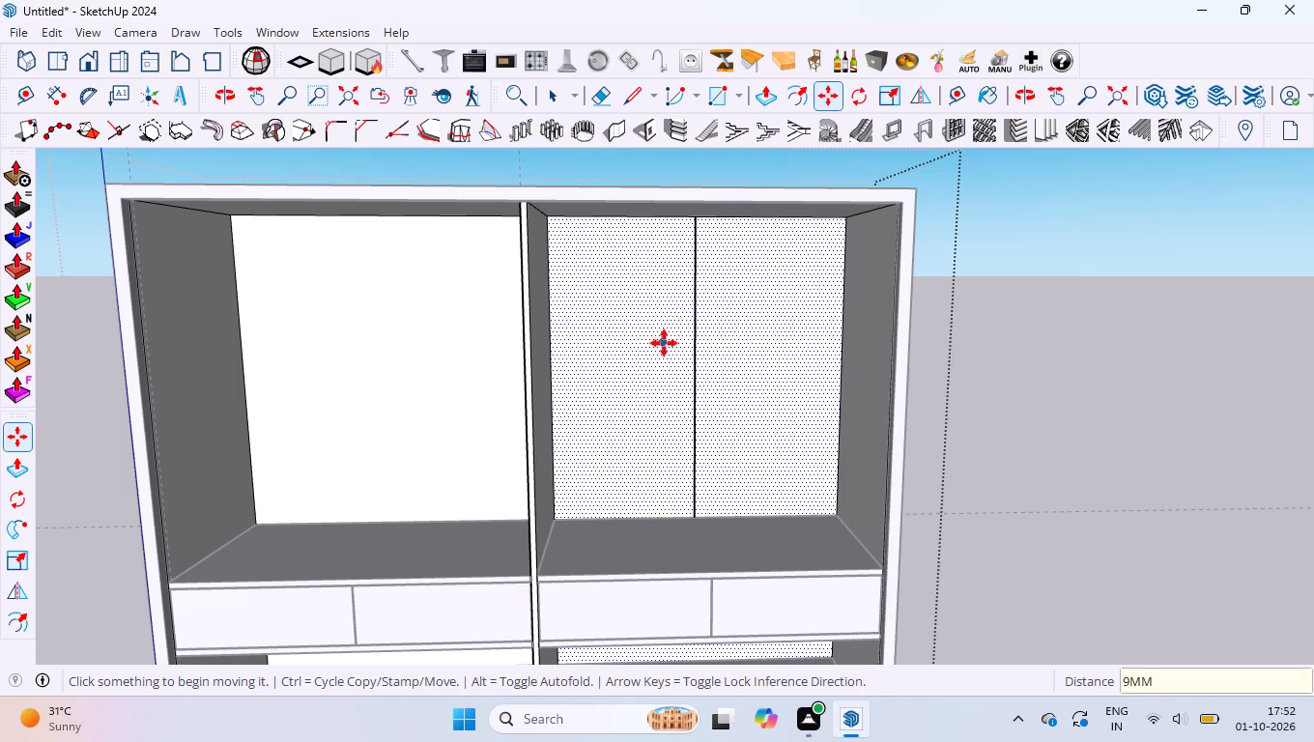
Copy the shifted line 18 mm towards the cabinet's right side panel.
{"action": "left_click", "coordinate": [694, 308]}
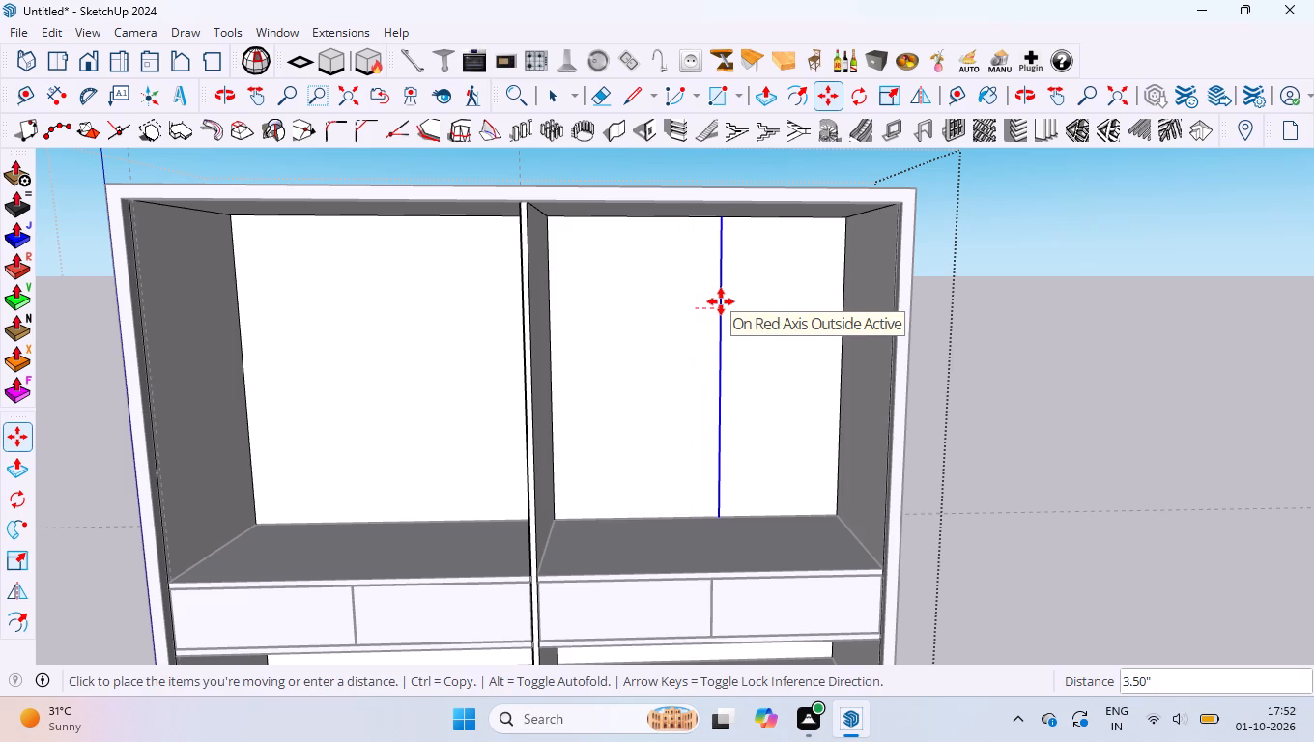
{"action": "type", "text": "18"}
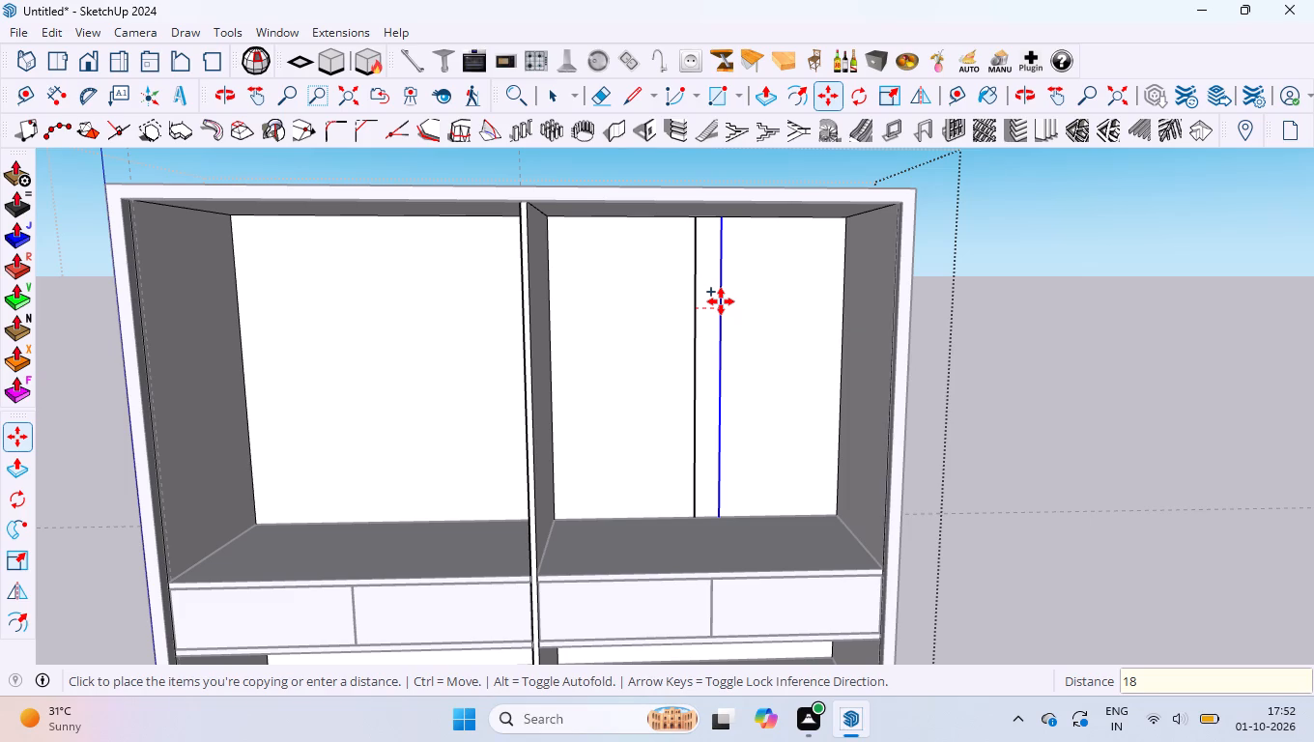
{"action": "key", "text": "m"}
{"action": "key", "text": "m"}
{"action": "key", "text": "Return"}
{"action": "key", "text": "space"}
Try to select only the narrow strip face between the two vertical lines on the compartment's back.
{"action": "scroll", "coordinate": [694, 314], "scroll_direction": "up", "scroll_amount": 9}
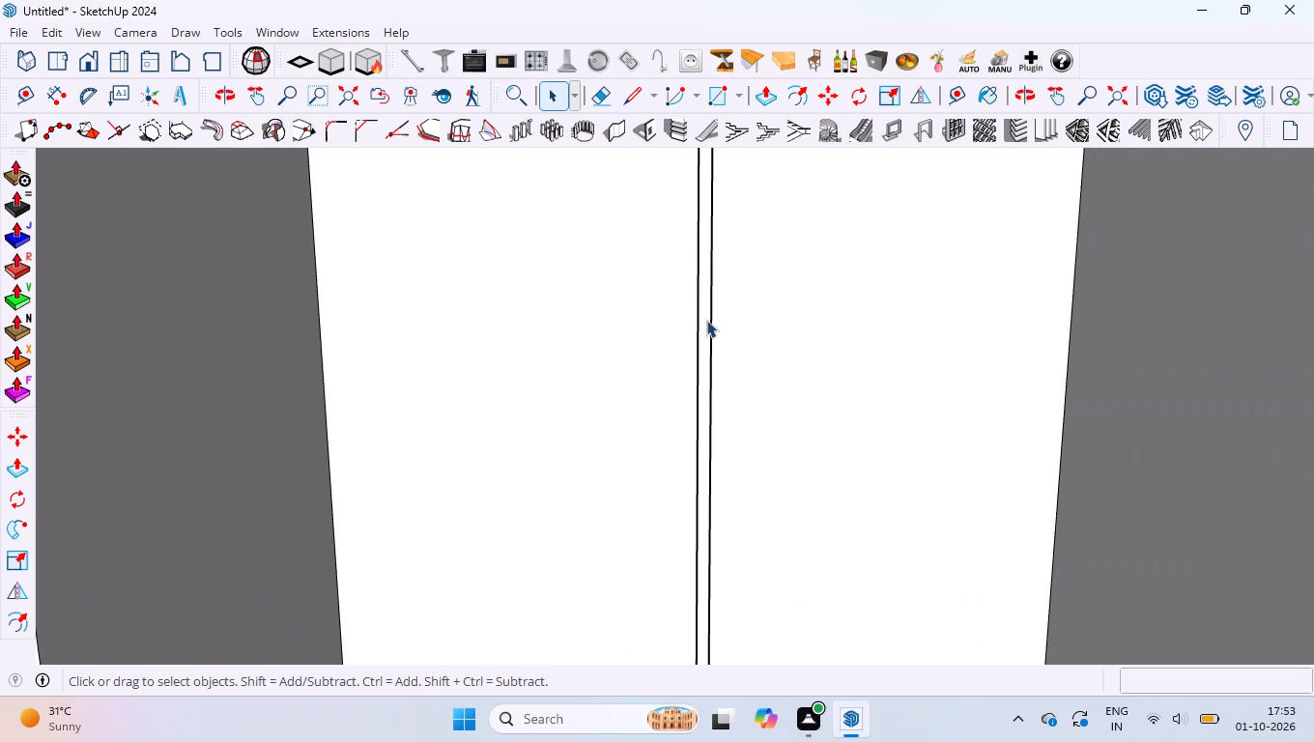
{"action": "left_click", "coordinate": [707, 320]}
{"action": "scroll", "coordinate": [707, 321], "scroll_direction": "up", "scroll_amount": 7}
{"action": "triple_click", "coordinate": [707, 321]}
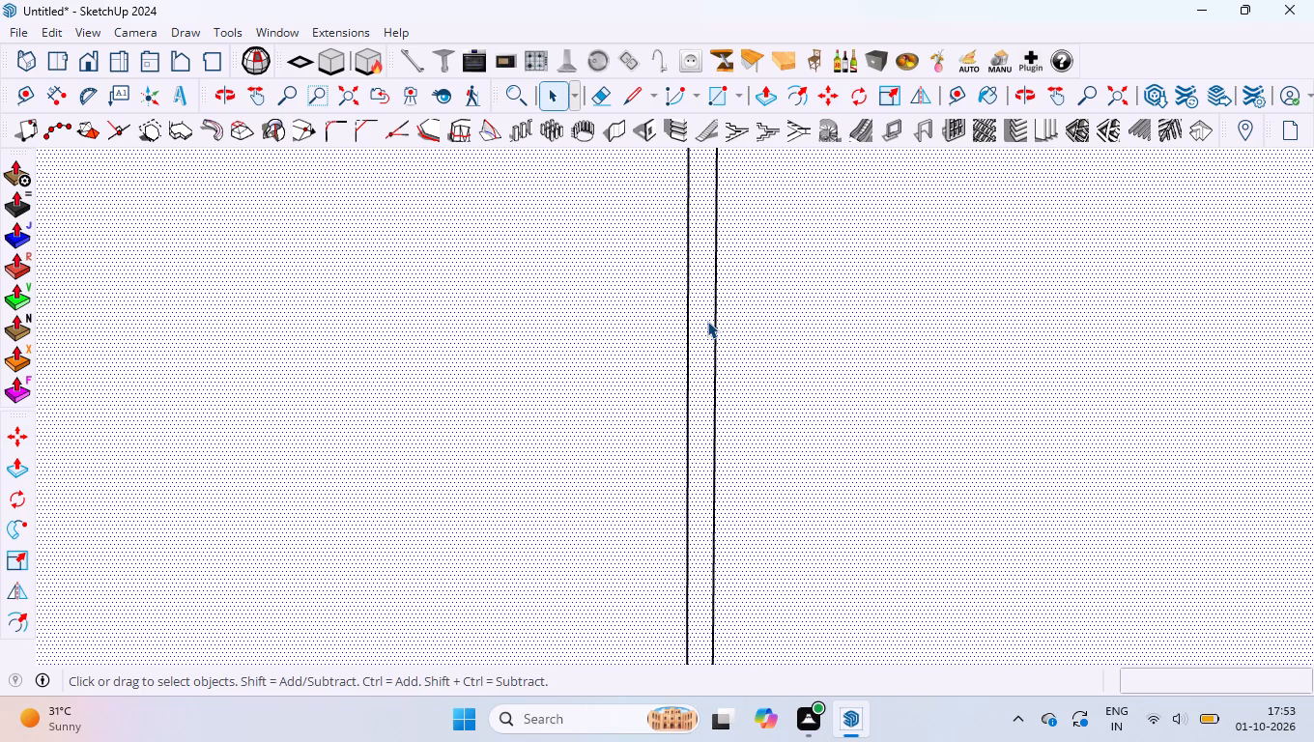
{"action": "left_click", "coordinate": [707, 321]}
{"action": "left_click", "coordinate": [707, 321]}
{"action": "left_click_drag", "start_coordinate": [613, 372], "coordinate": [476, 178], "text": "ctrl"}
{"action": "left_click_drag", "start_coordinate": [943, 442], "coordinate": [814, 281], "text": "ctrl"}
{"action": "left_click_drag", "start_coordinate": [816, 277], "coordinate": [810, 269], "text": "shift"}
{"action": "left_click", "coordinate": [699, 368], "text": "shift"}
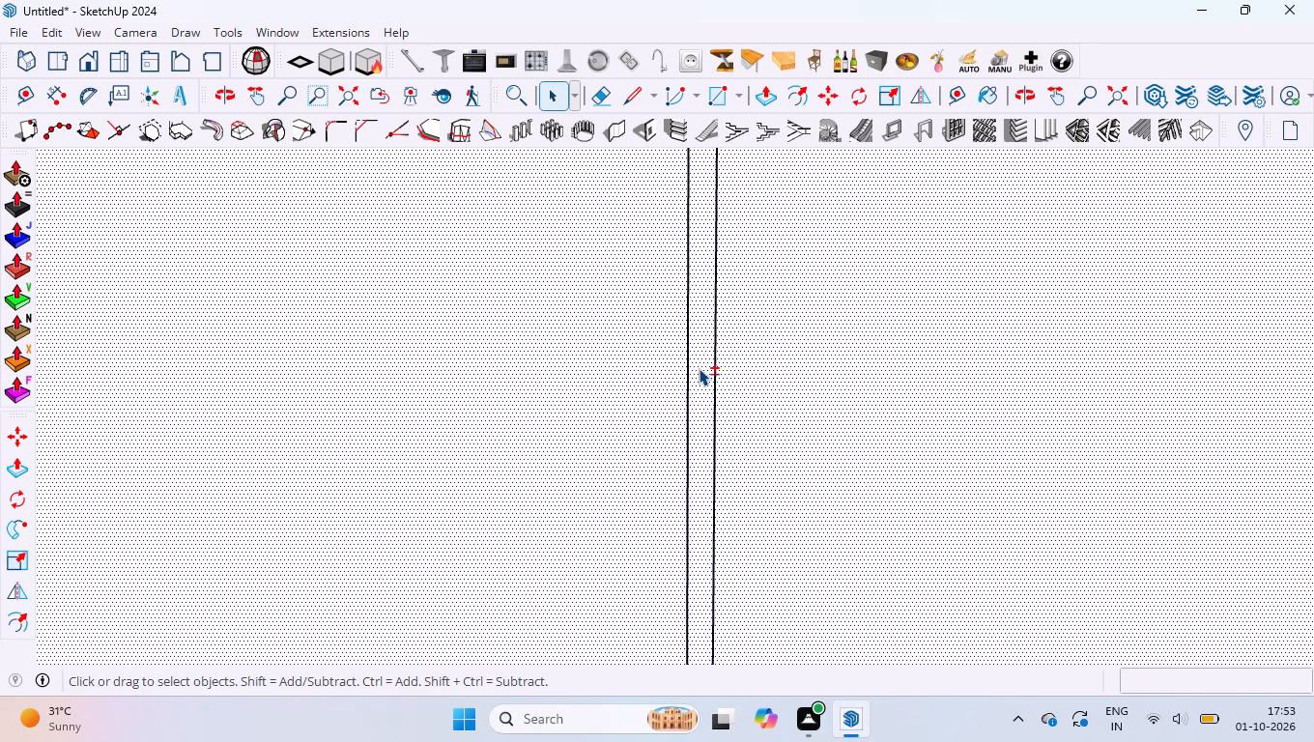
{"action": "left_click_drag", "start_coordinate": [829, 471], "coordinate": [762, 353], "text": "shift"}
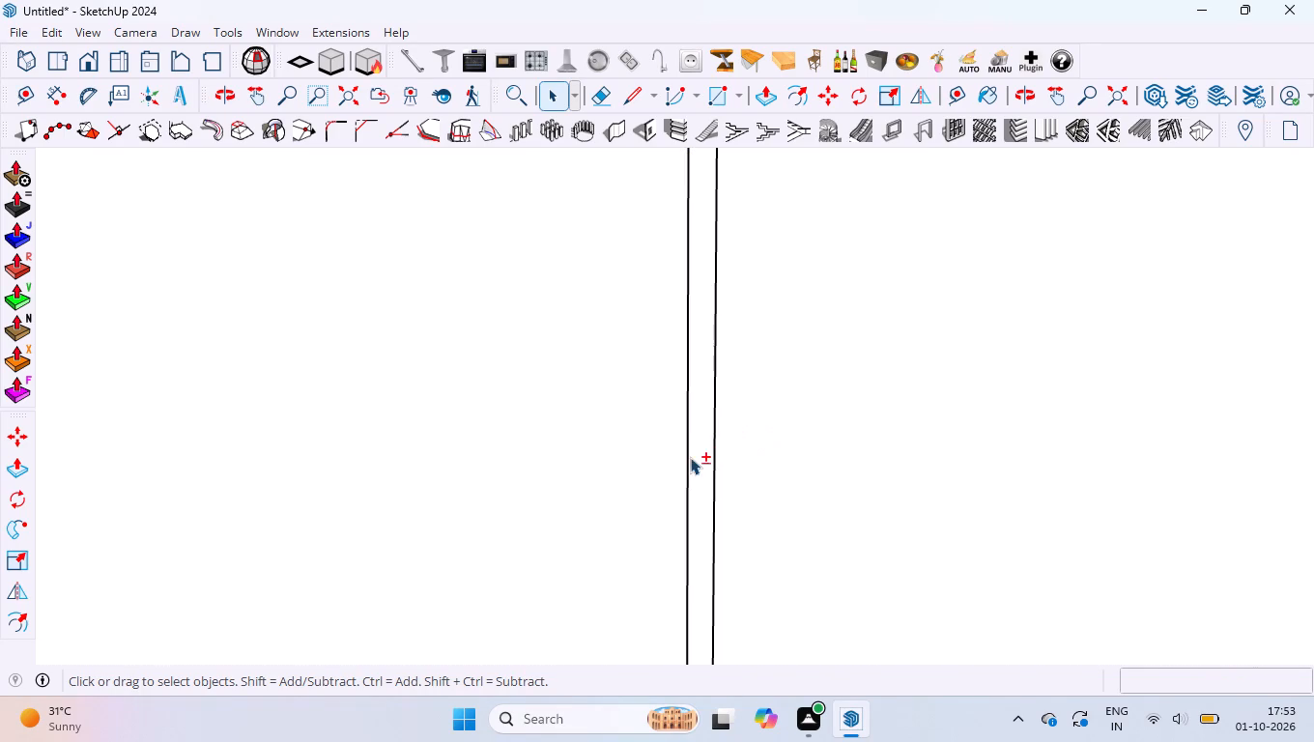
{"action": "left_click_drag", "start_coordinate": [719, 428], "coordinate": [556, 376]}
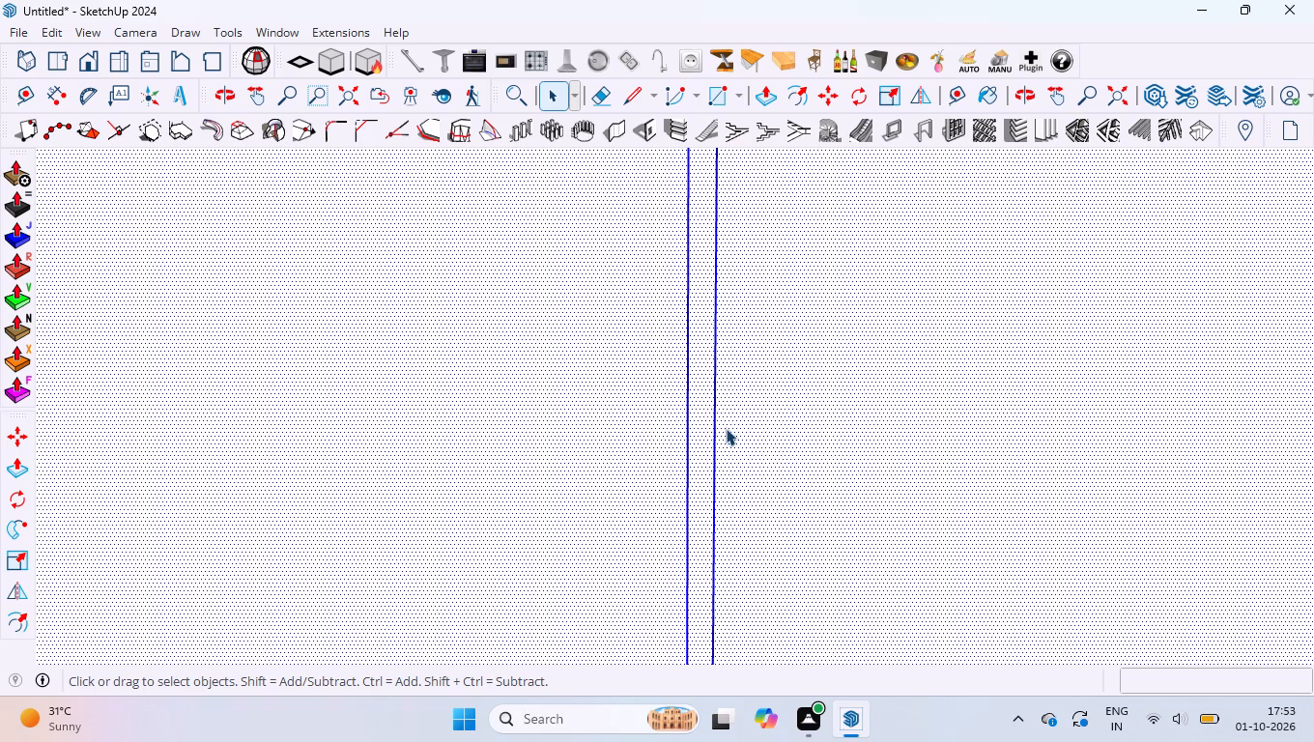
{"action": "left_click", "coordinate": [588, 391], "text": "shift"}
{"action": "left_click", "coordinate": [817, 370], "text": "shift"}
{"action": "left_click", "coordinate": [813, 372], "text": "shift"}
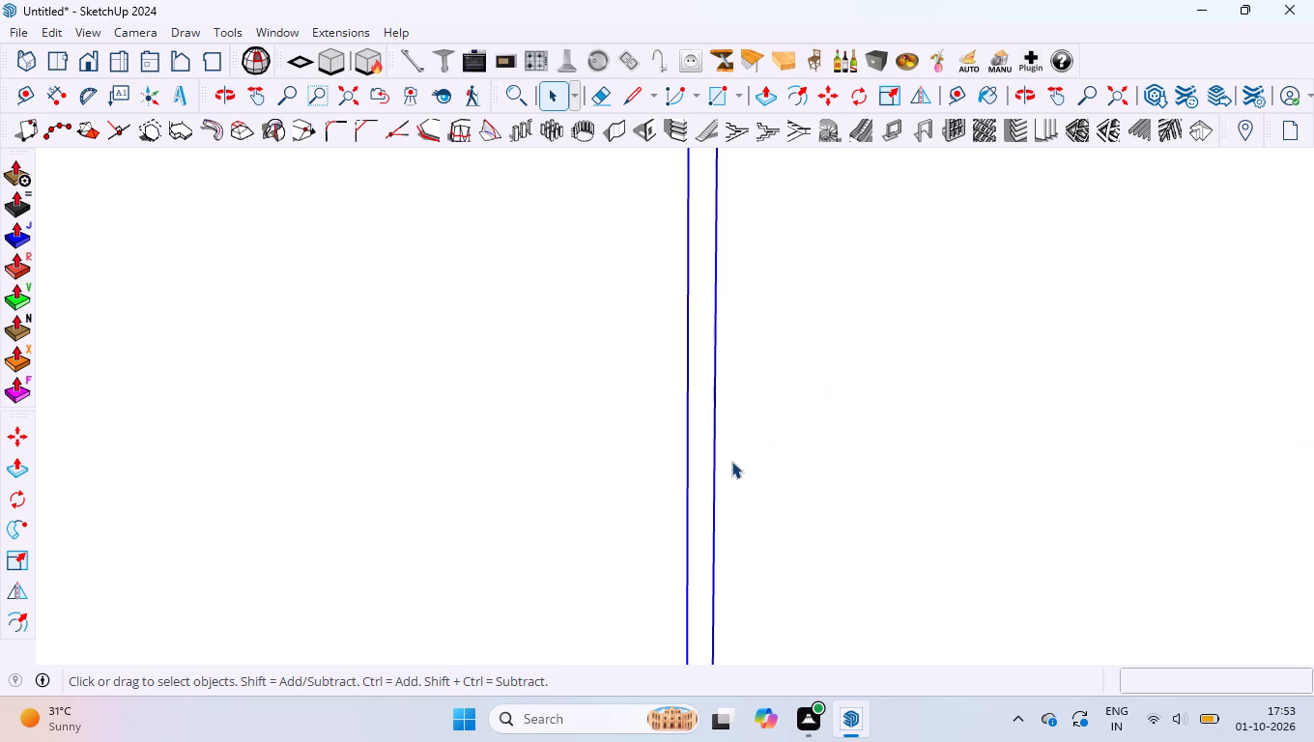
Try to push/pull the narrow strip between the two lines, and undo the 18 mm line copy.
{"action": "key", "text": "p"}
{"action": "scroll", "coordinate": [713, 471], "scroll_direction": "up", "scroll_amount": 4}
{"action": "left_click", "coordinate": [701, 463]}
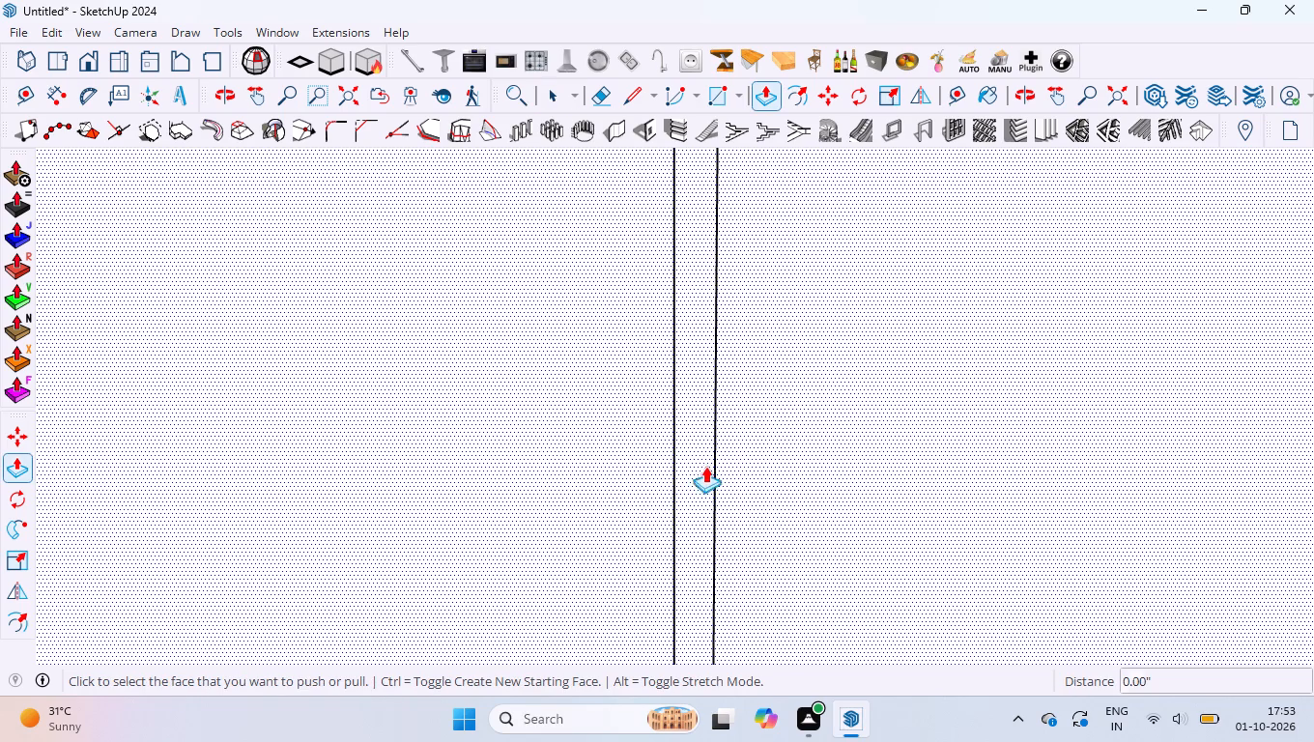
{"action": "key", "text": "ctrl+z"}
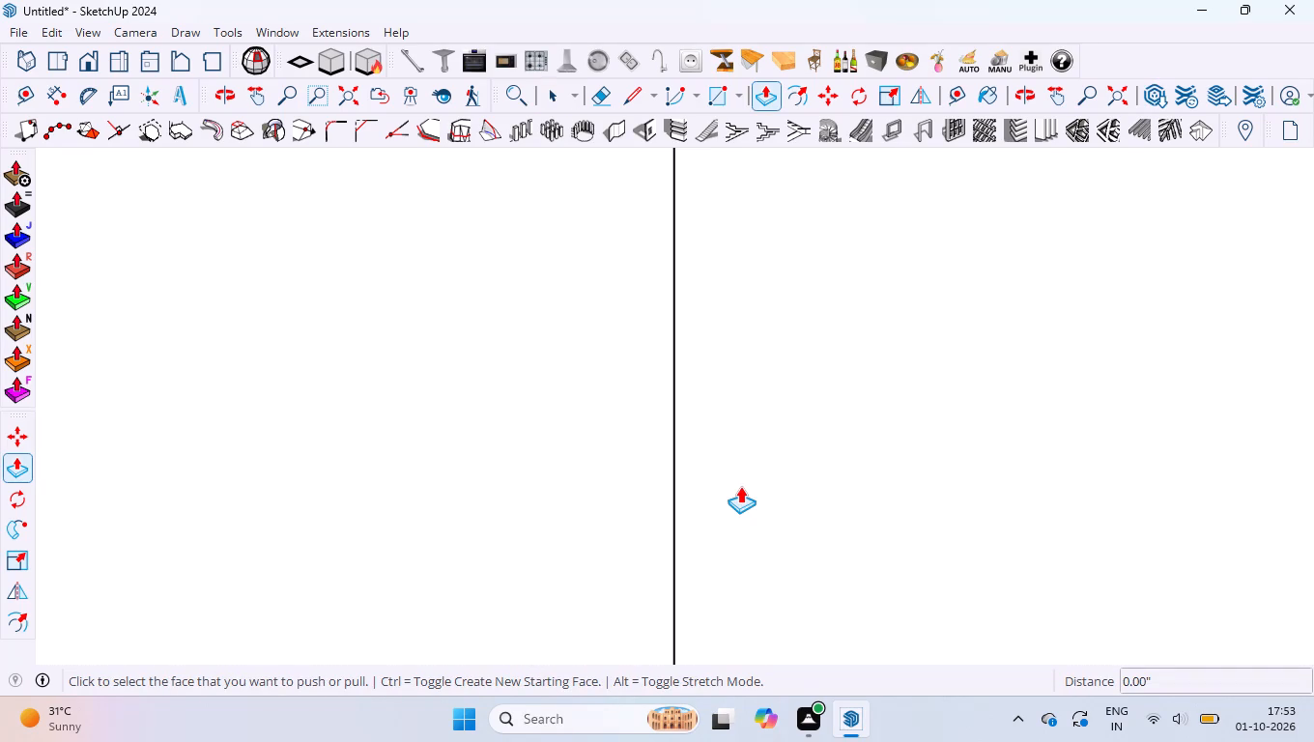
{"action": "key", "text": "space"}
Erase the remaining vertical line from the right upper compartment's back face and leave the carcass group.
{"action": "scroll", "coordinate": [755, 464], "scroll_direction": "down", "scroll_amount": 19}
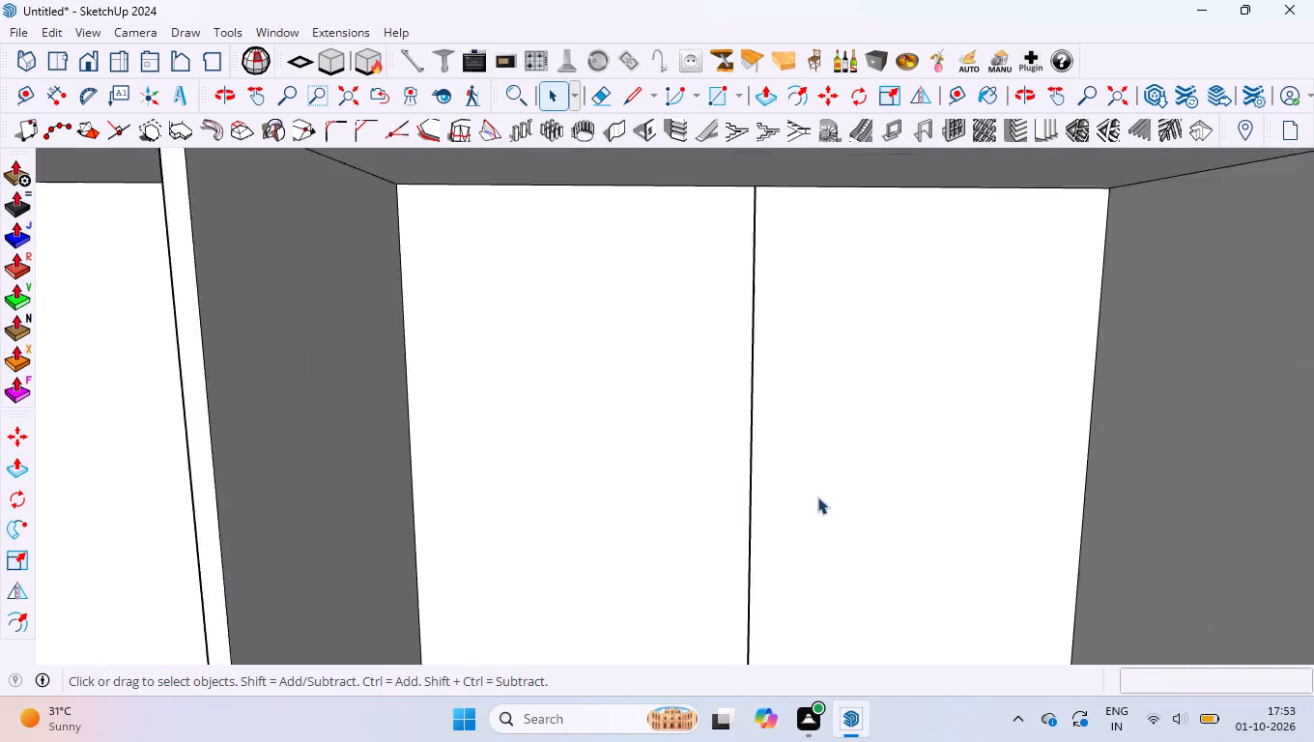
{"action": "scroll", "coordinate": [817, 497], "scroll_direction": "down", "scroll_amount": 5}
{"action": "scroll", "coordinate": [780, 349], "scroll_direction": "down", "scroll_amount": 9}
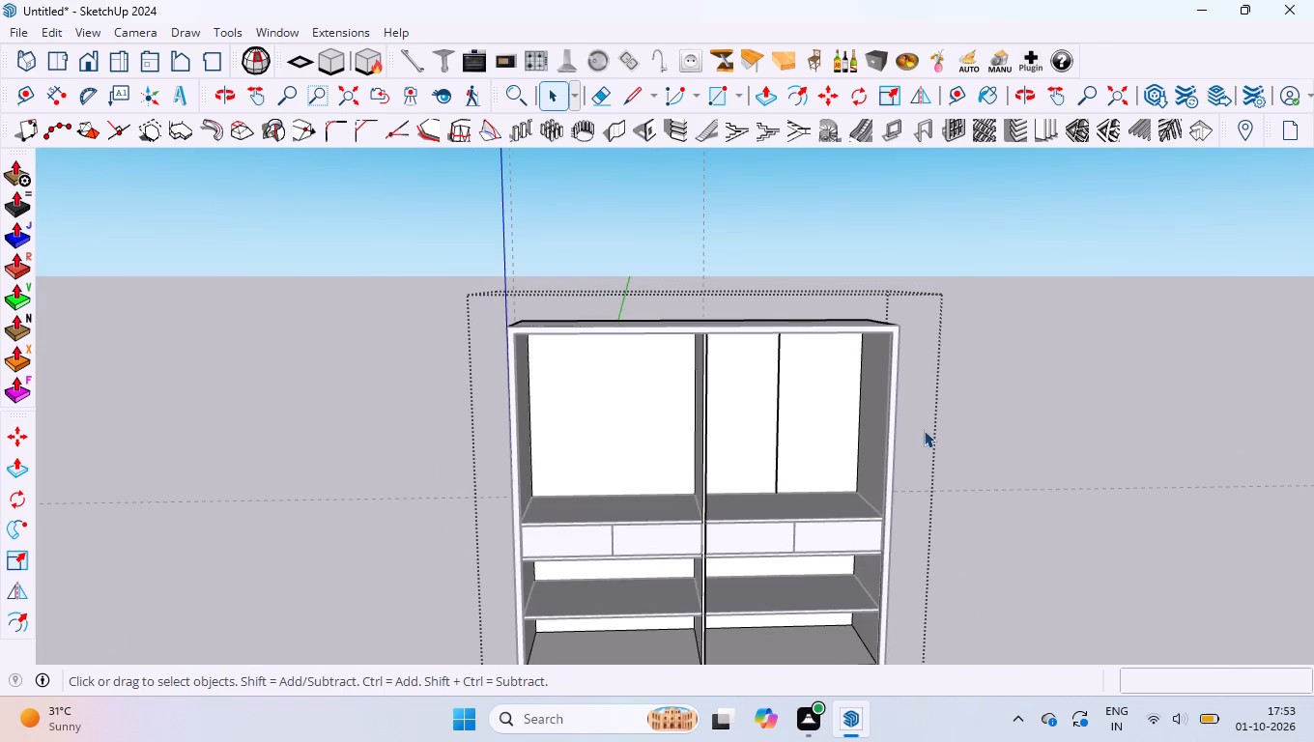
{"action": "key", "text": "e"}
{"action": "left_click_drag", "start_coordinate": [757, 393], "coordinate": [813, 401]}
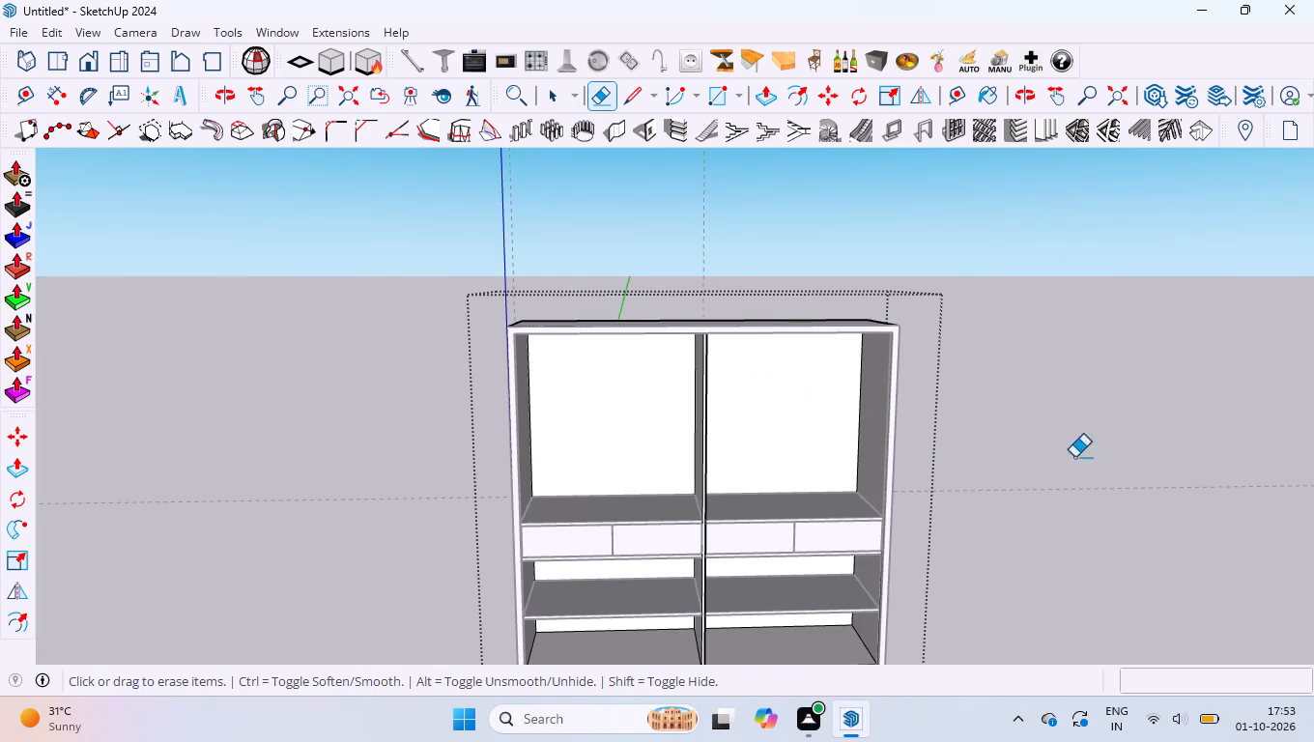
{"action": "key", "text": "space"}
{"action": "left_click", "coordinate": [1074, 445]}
In a new separate group, draw a vertical line from the bottom-edge midpoint to the top edge of the right upper compartment's back.
{"action": "scroll", "coordinate": [832, 451], "scroll_direction": "up", "scroll_amount": 3}
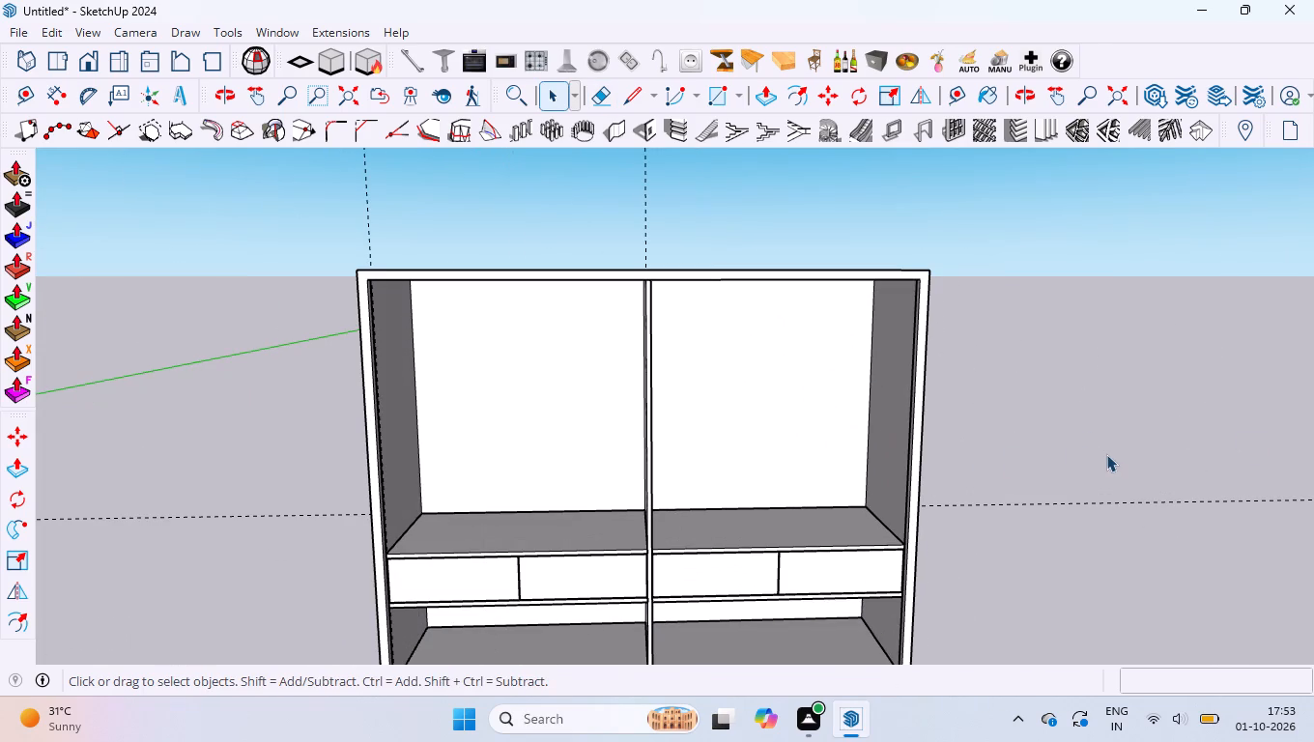
{"action": "right_click", "coordinate": [1106, 454]}
{"action": "left_click", "coordinate": [1129, 512]}
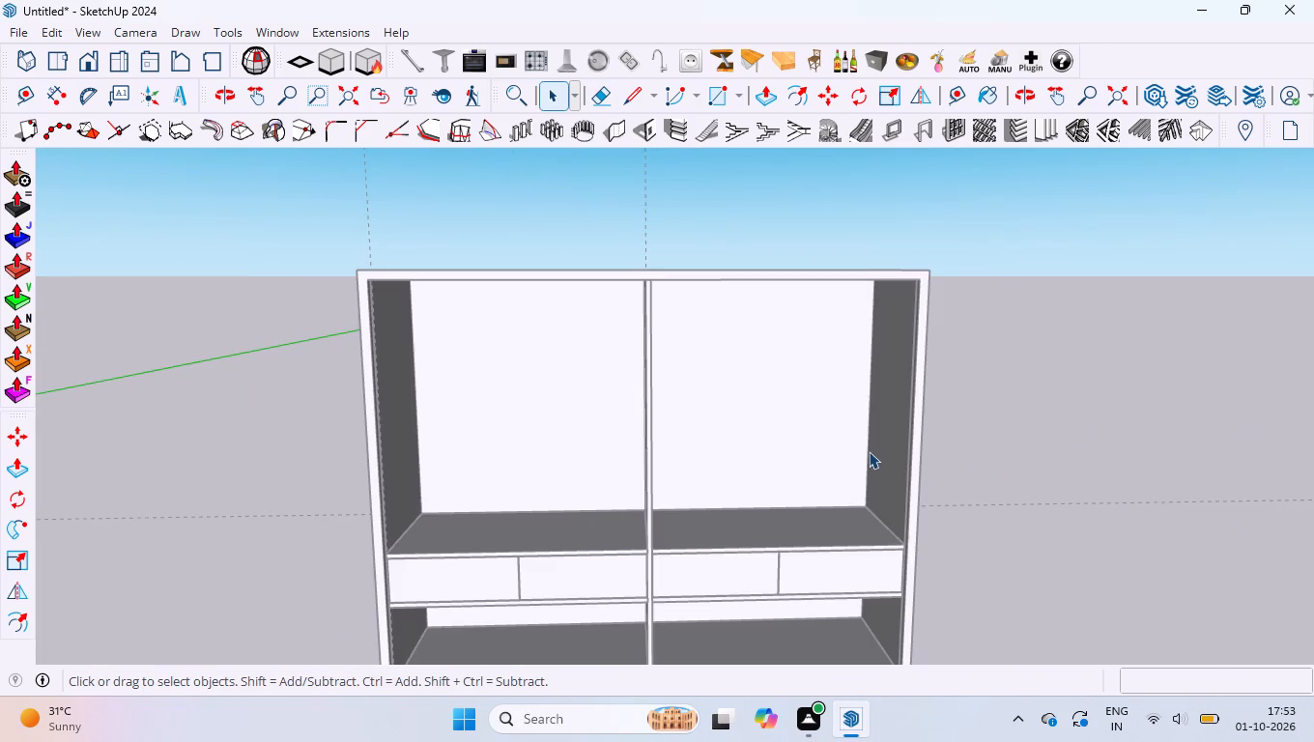
{"action": "key", "text": "l"}
{"action": "scroll", "coordinate": [794, 446], "scroll_direction": "up", "scroll_amount": 4}
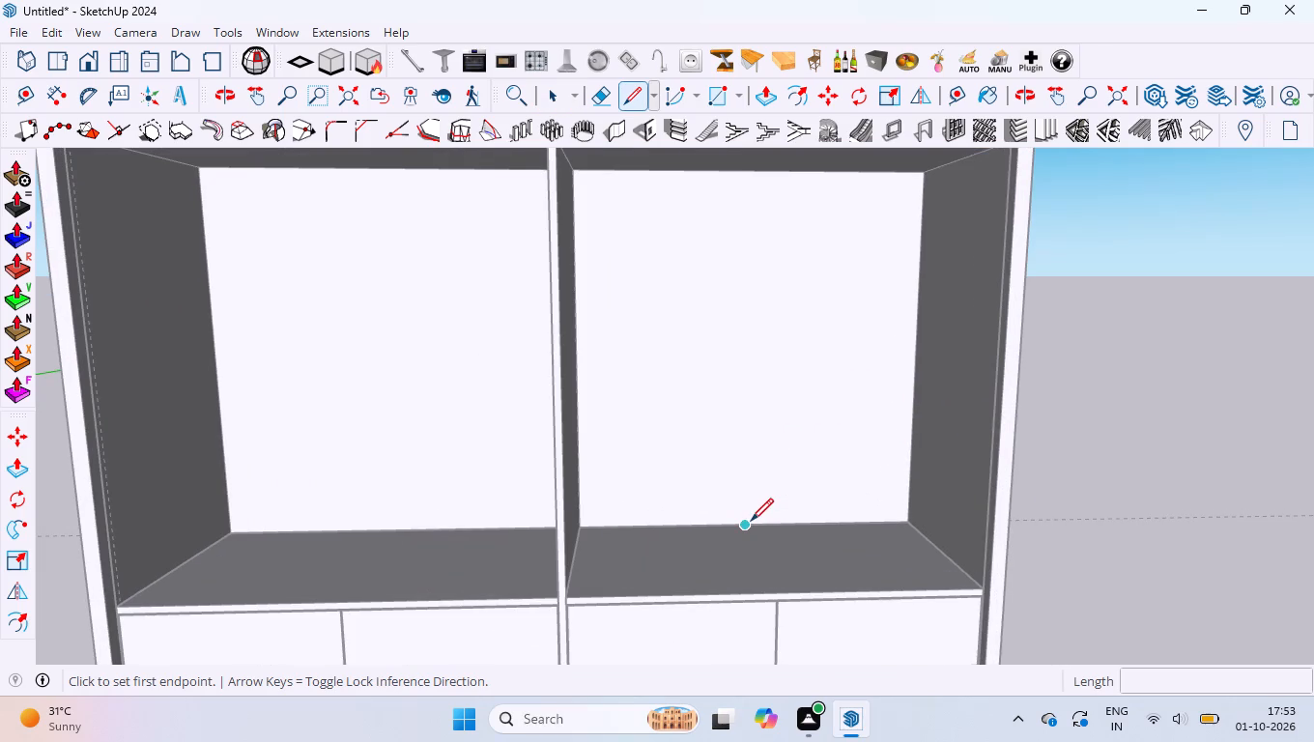
{"action": "left_click", "coordinate": [751, 521]}
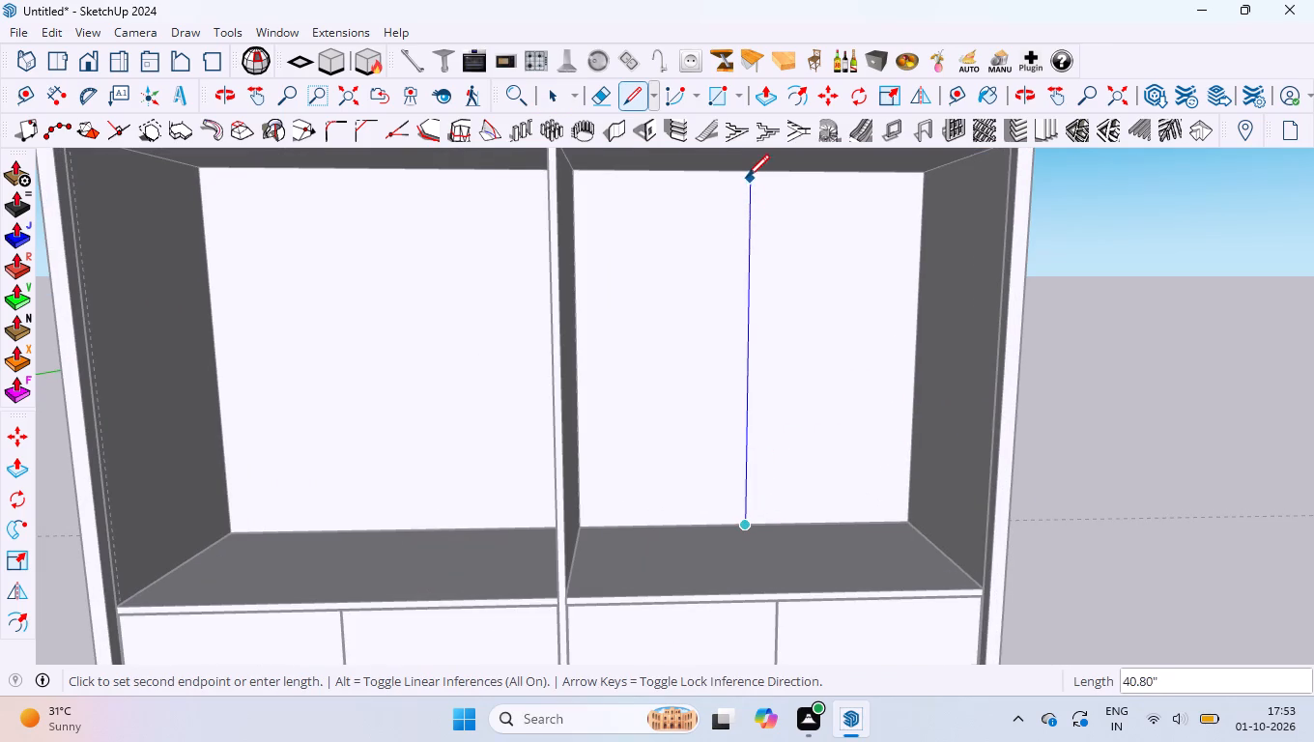
{"action": "left_click", "coordinate": [747, 173]}
Move the new vertical line 9 mm towards the cabinet's central divider.
{"action": "key", "text": "m"}
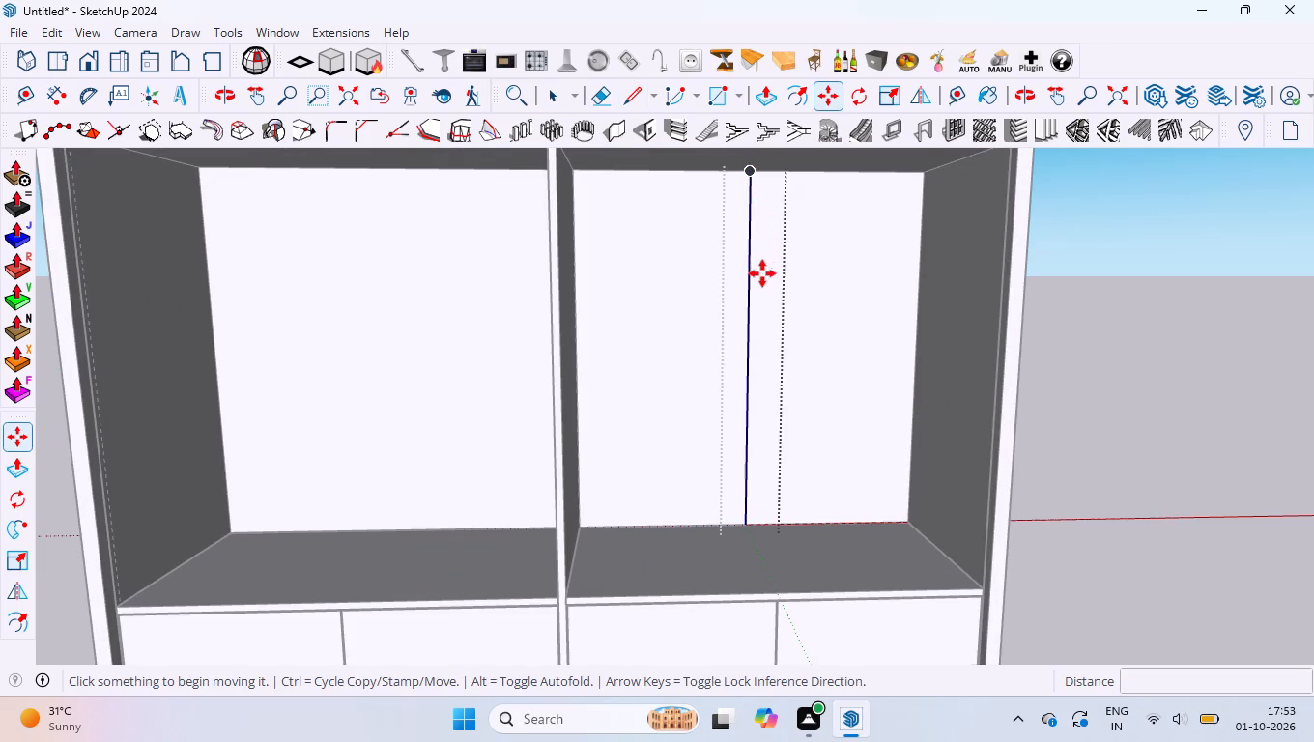
{"action": "left_click", "coordinate": [748, 282]}
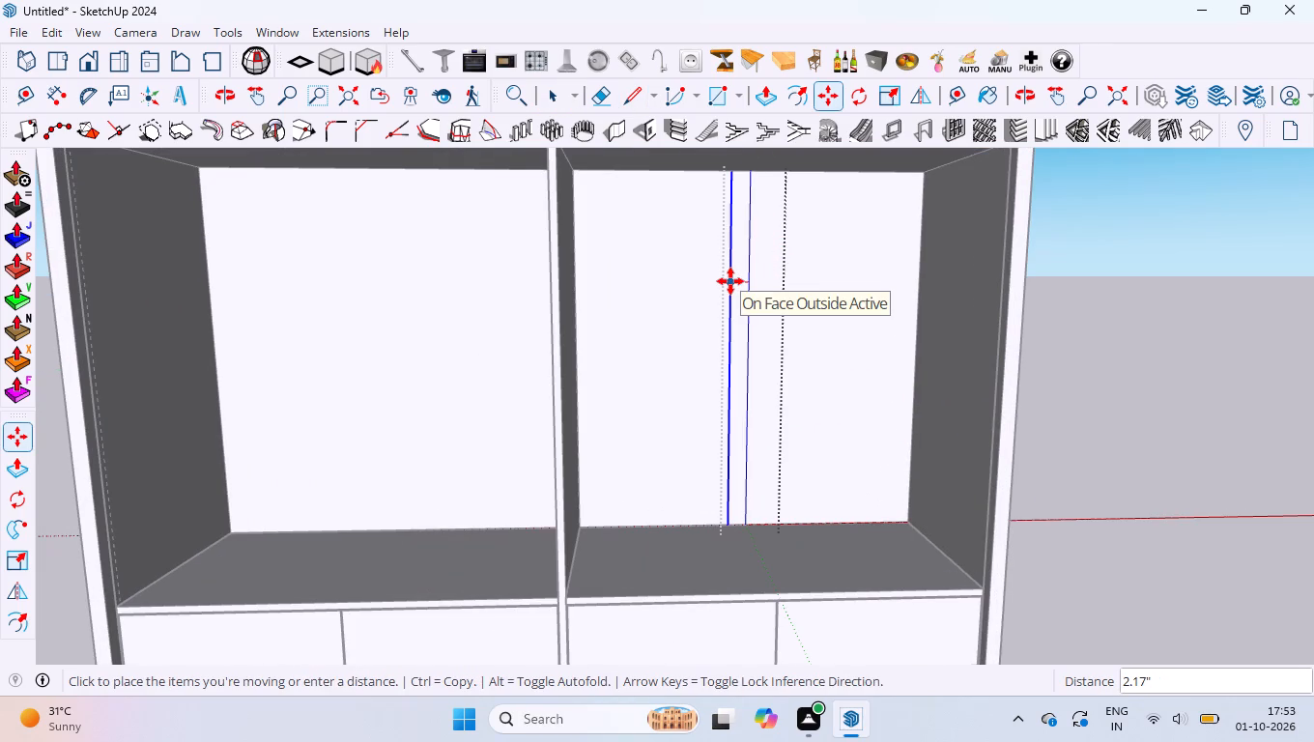
{"action": "key", "text": "9"}
{"action": "type", "text": "MM"}
{"action": "key", "text": "Return"}
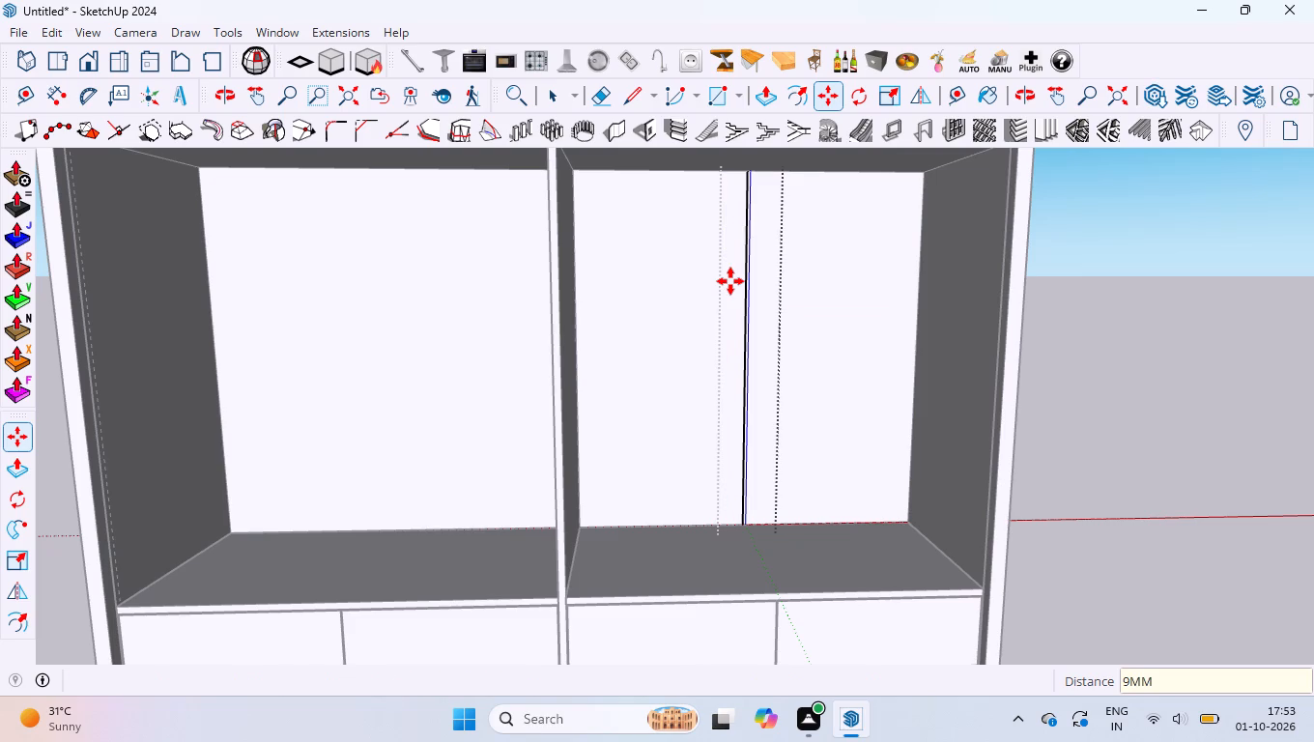
Copy the shifted line 18 mm towards the cabinet's right side panel.
{"action": "scroll", "coordinate": [752, 240], "scroll_direction": "up", "scroll_amount": 15}
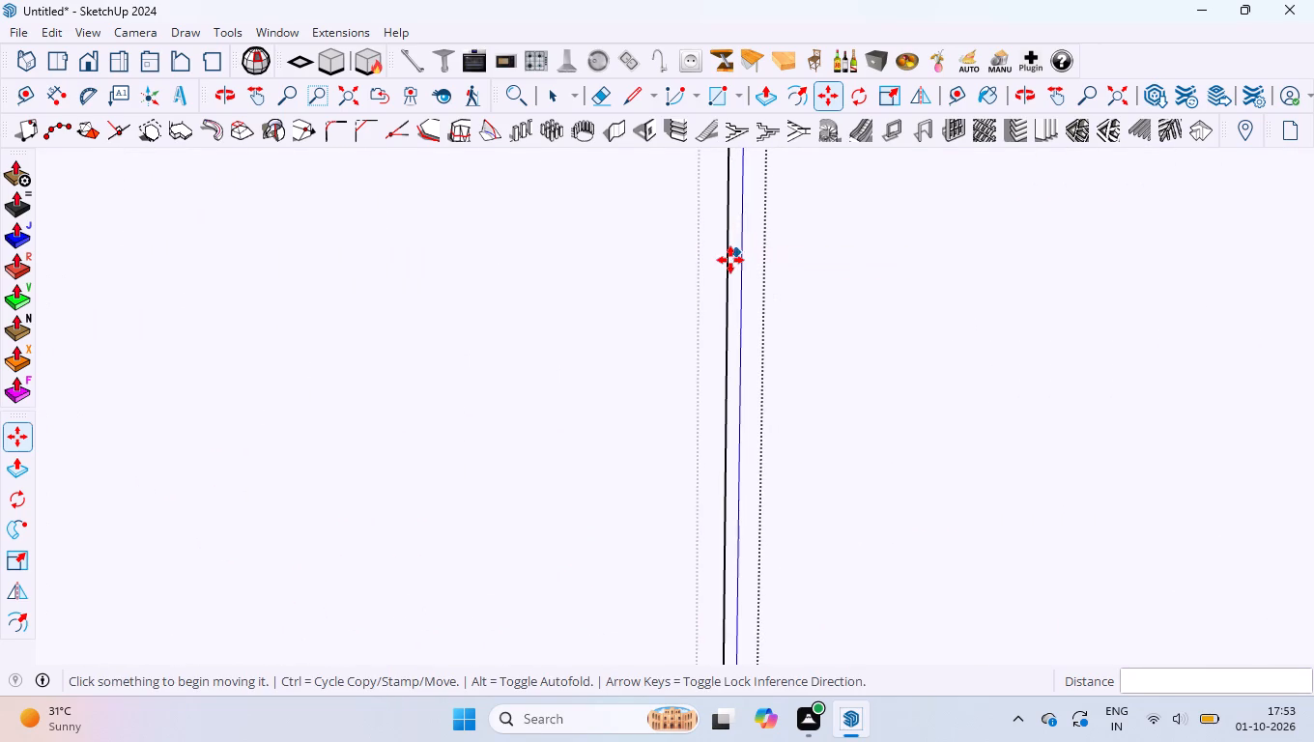
{"action": "left_click", "coordinate": [729, 260]}
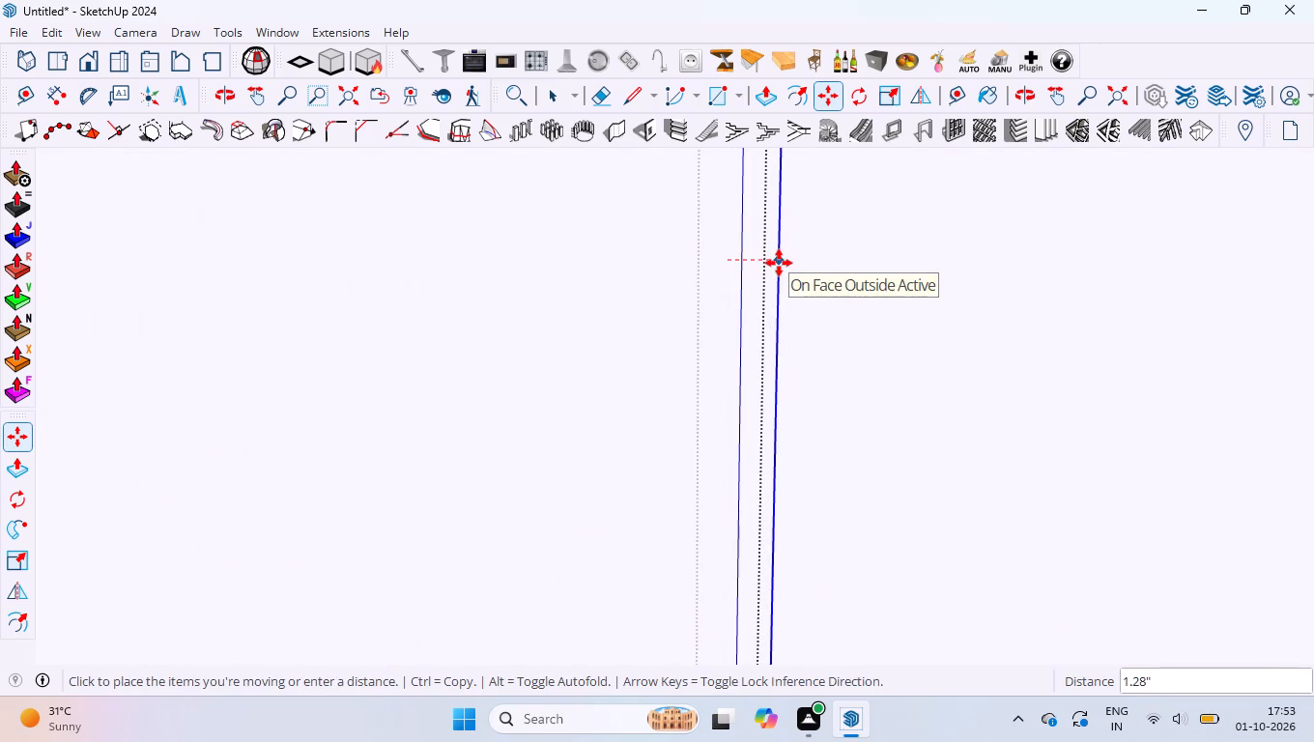
{"action": "type", "text": "18MM"}
{"action": "key", "text": "Return"}
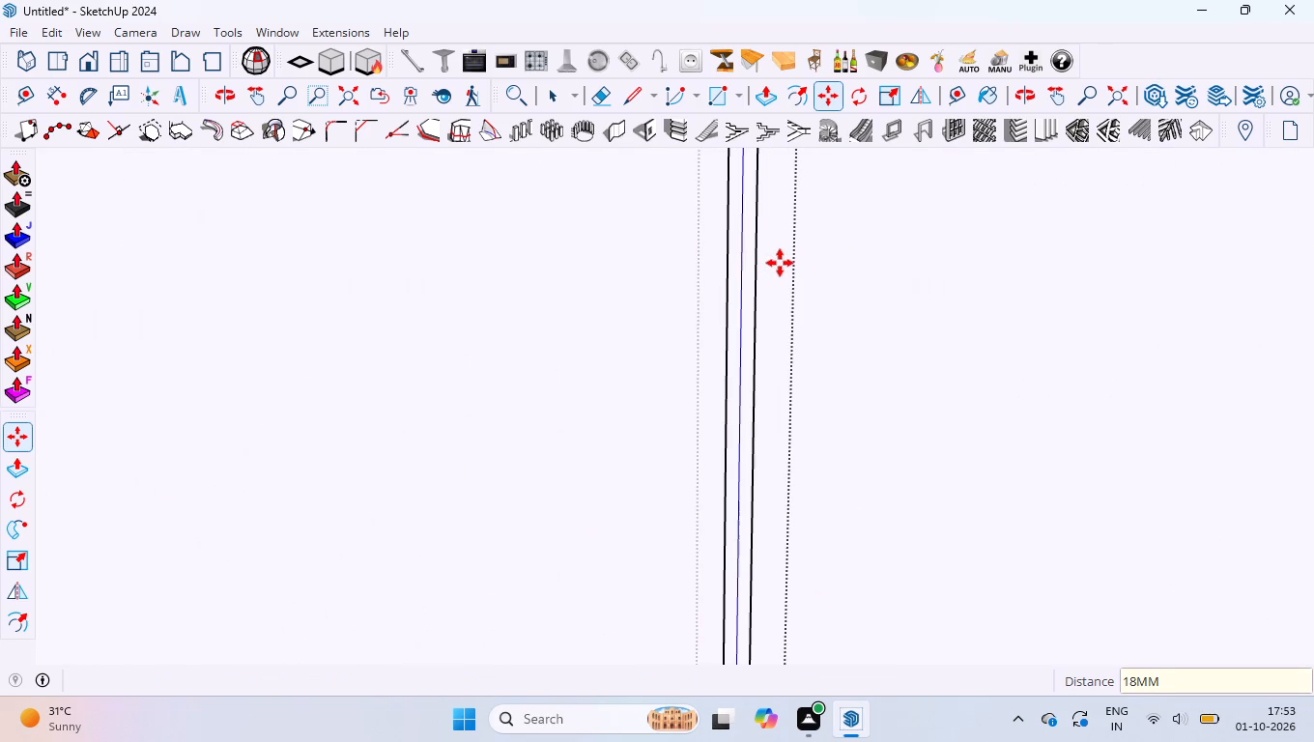
Try to erase the thin blue line between the two vertical lines, and leave the line group.
{"action": "key", "text": "space"}
{"action": "scroll", "coordinate": [793, 261], "scroll_direction": "up", "scroll_amount": 9}
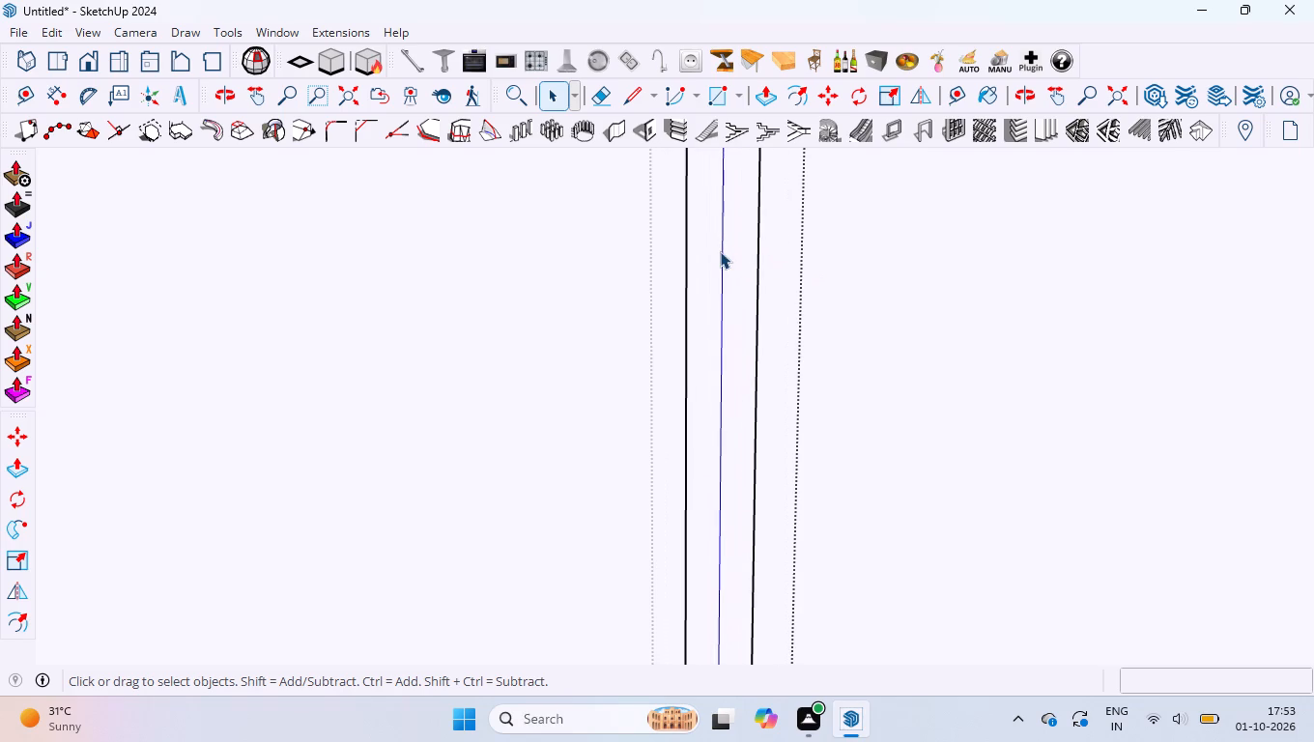
{"action": "key", "text": "e"}
{"action": "left_click_drag", "start_coordinate": [712, 265], "coordinate": [731, 274]}
{"action": "left_click", "coordinate": [731, 275]}
{"action": "key", "text": "space"}
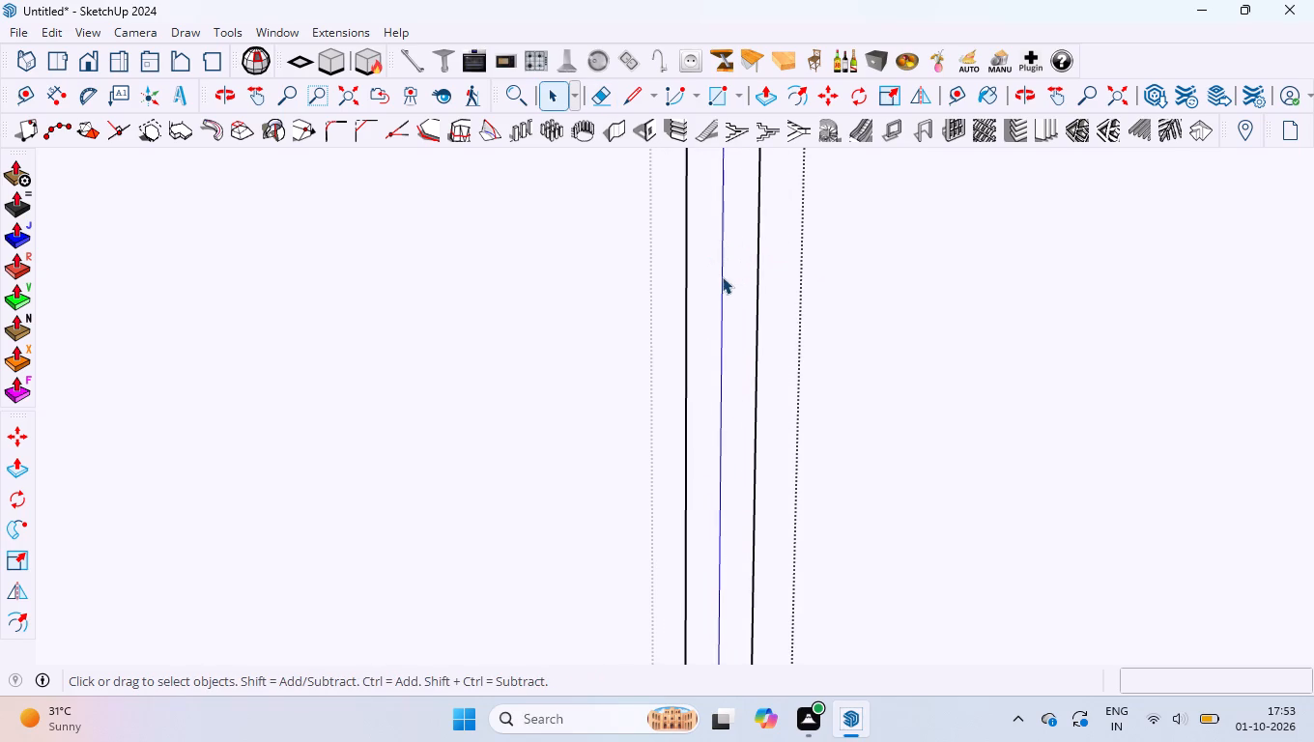
{"action": "left_click", "coordinate": [721, 276]}
{"action": "left_click", "coordinate": [809, 271]}
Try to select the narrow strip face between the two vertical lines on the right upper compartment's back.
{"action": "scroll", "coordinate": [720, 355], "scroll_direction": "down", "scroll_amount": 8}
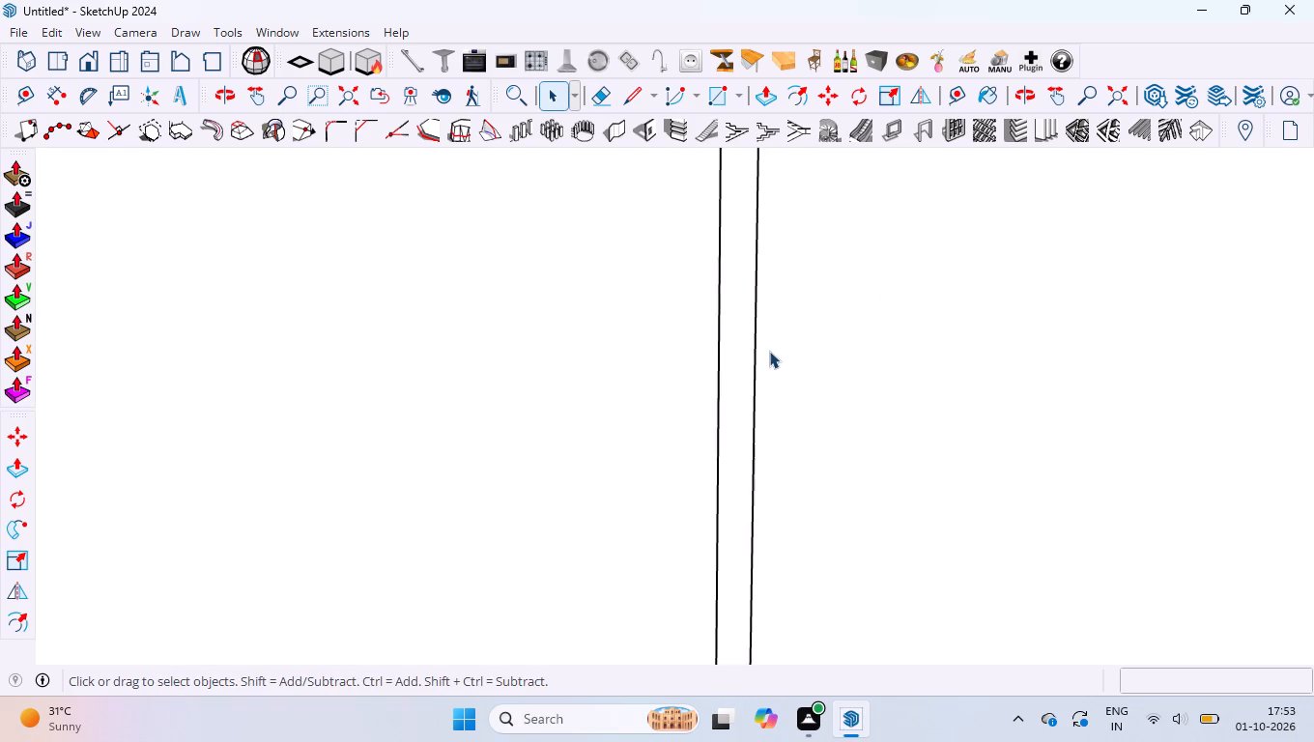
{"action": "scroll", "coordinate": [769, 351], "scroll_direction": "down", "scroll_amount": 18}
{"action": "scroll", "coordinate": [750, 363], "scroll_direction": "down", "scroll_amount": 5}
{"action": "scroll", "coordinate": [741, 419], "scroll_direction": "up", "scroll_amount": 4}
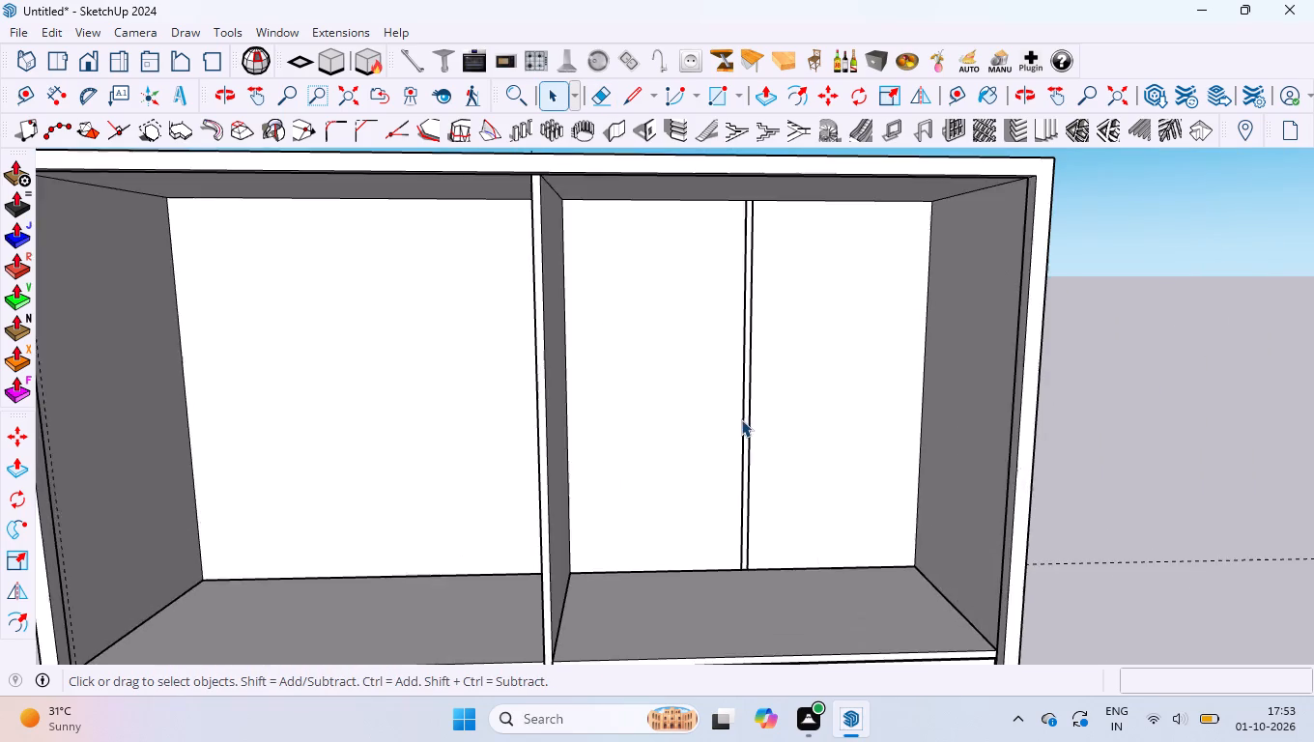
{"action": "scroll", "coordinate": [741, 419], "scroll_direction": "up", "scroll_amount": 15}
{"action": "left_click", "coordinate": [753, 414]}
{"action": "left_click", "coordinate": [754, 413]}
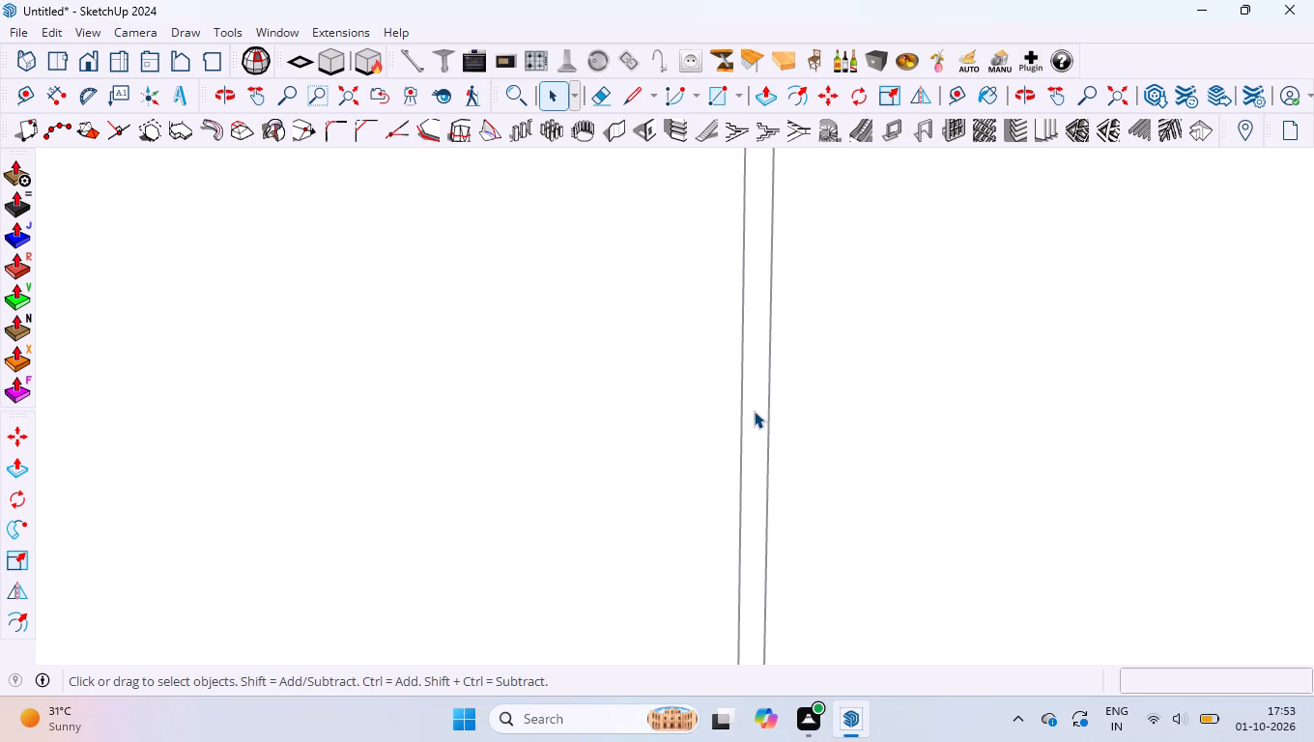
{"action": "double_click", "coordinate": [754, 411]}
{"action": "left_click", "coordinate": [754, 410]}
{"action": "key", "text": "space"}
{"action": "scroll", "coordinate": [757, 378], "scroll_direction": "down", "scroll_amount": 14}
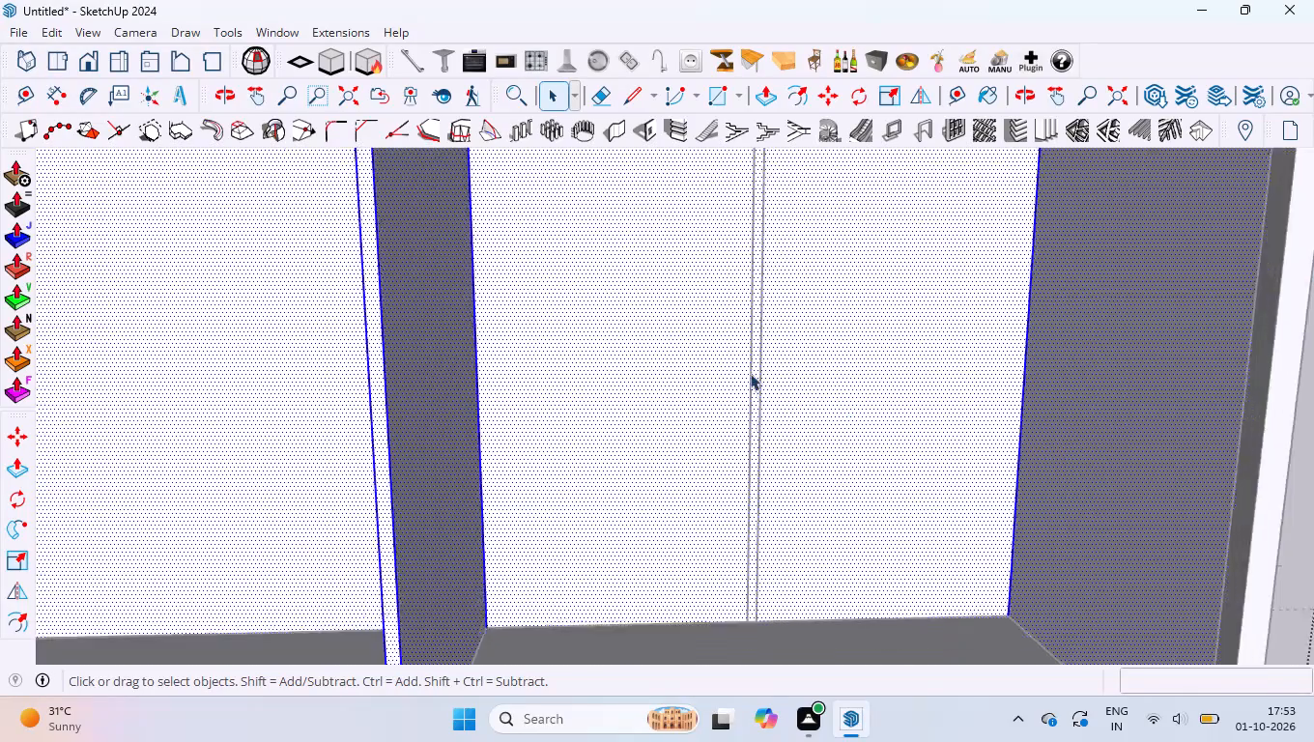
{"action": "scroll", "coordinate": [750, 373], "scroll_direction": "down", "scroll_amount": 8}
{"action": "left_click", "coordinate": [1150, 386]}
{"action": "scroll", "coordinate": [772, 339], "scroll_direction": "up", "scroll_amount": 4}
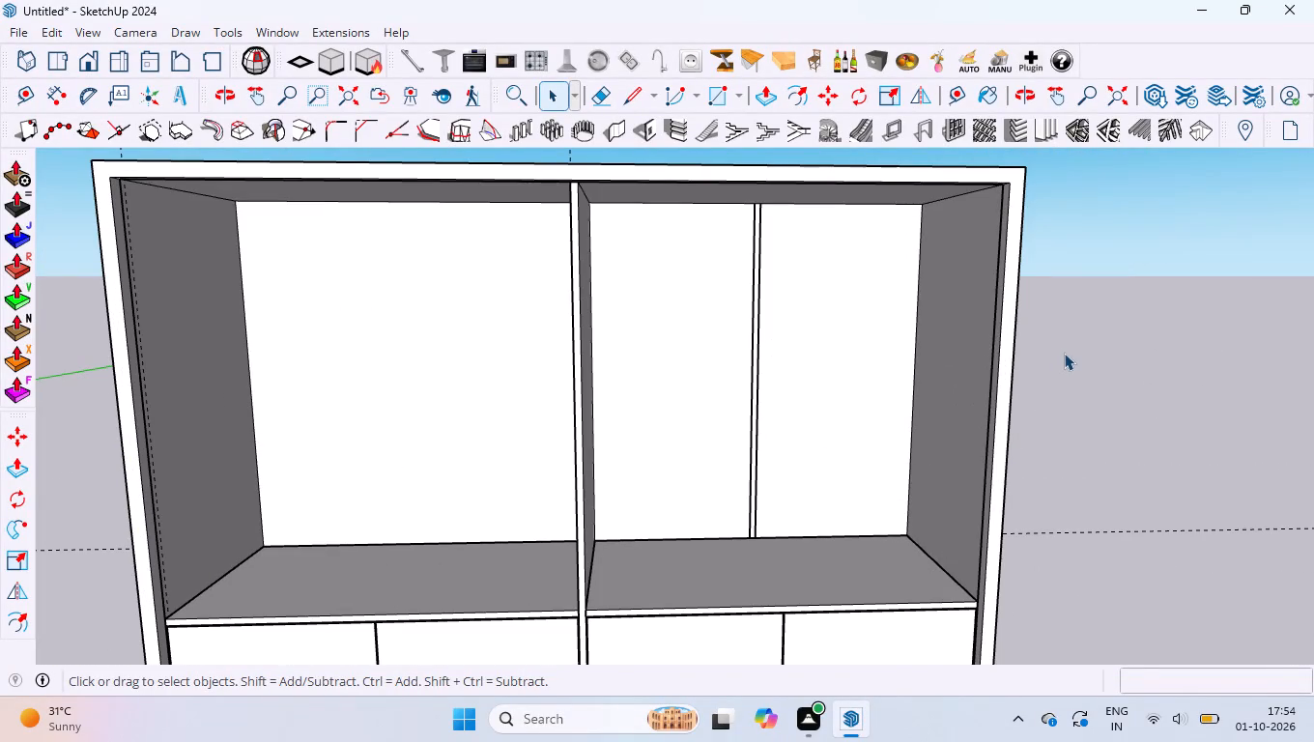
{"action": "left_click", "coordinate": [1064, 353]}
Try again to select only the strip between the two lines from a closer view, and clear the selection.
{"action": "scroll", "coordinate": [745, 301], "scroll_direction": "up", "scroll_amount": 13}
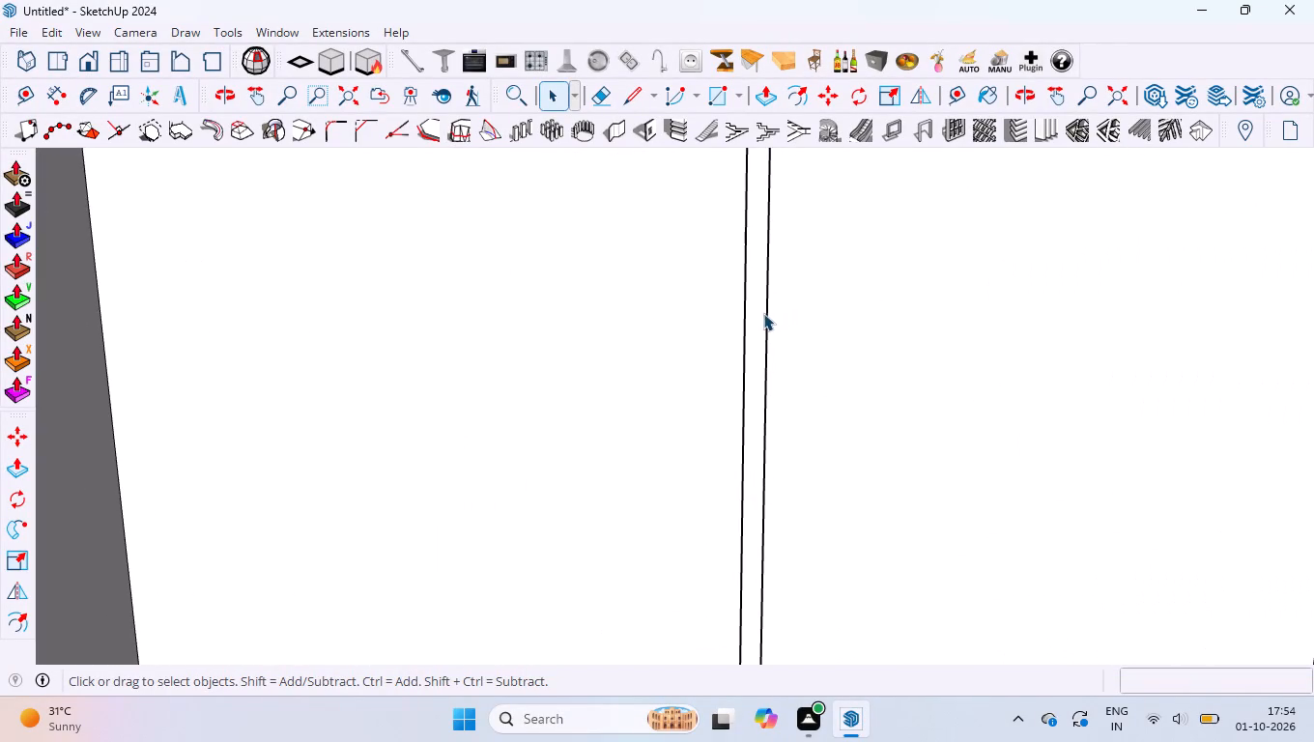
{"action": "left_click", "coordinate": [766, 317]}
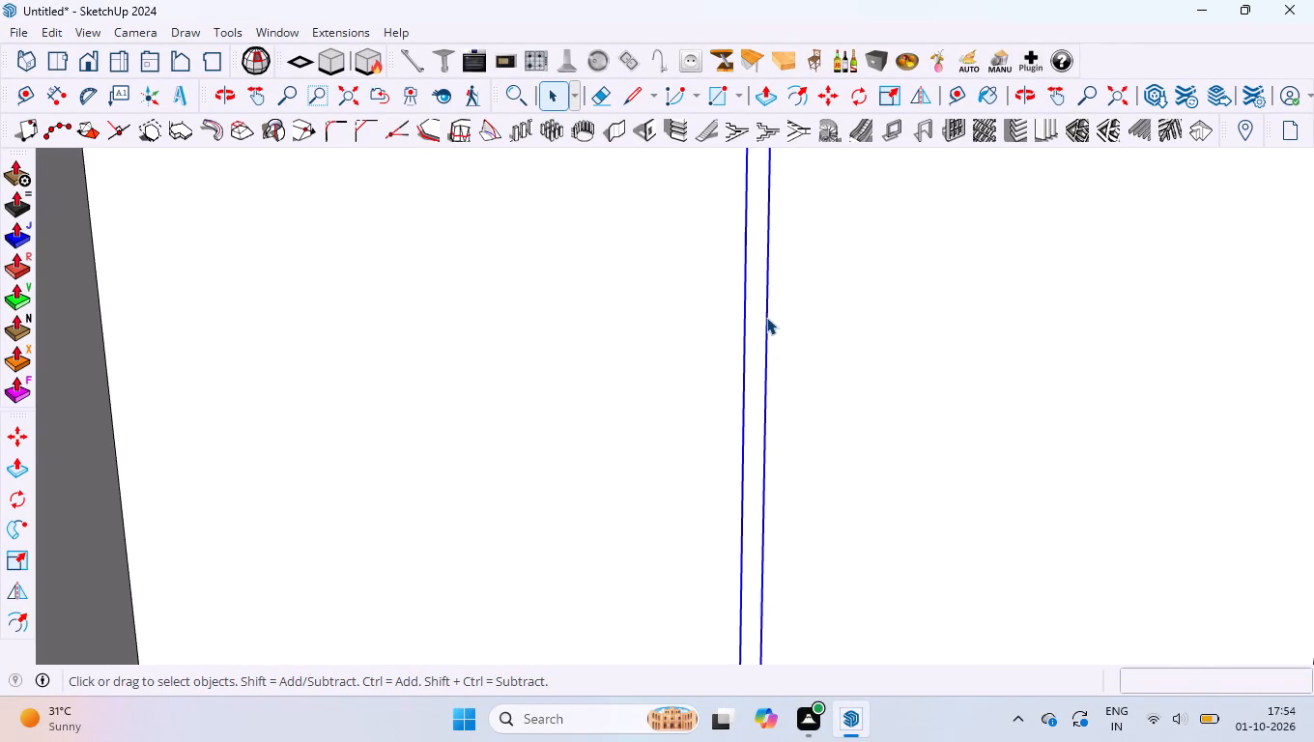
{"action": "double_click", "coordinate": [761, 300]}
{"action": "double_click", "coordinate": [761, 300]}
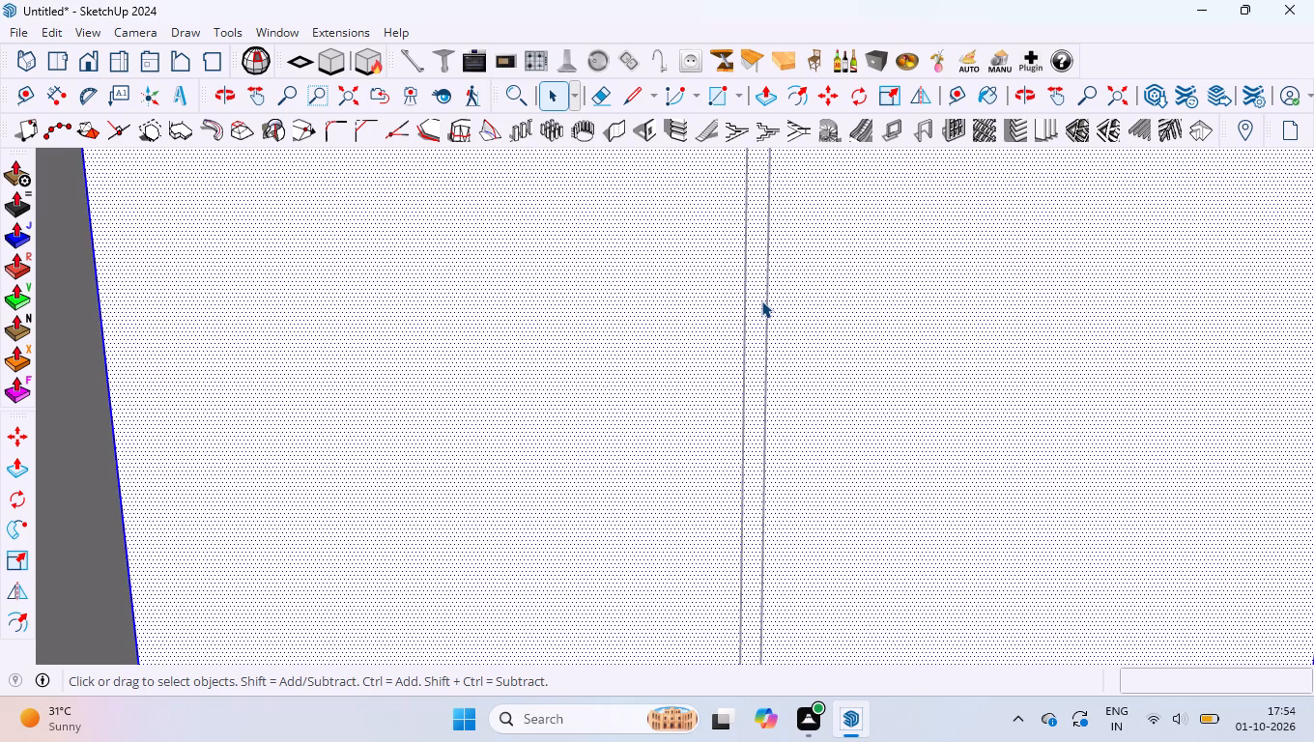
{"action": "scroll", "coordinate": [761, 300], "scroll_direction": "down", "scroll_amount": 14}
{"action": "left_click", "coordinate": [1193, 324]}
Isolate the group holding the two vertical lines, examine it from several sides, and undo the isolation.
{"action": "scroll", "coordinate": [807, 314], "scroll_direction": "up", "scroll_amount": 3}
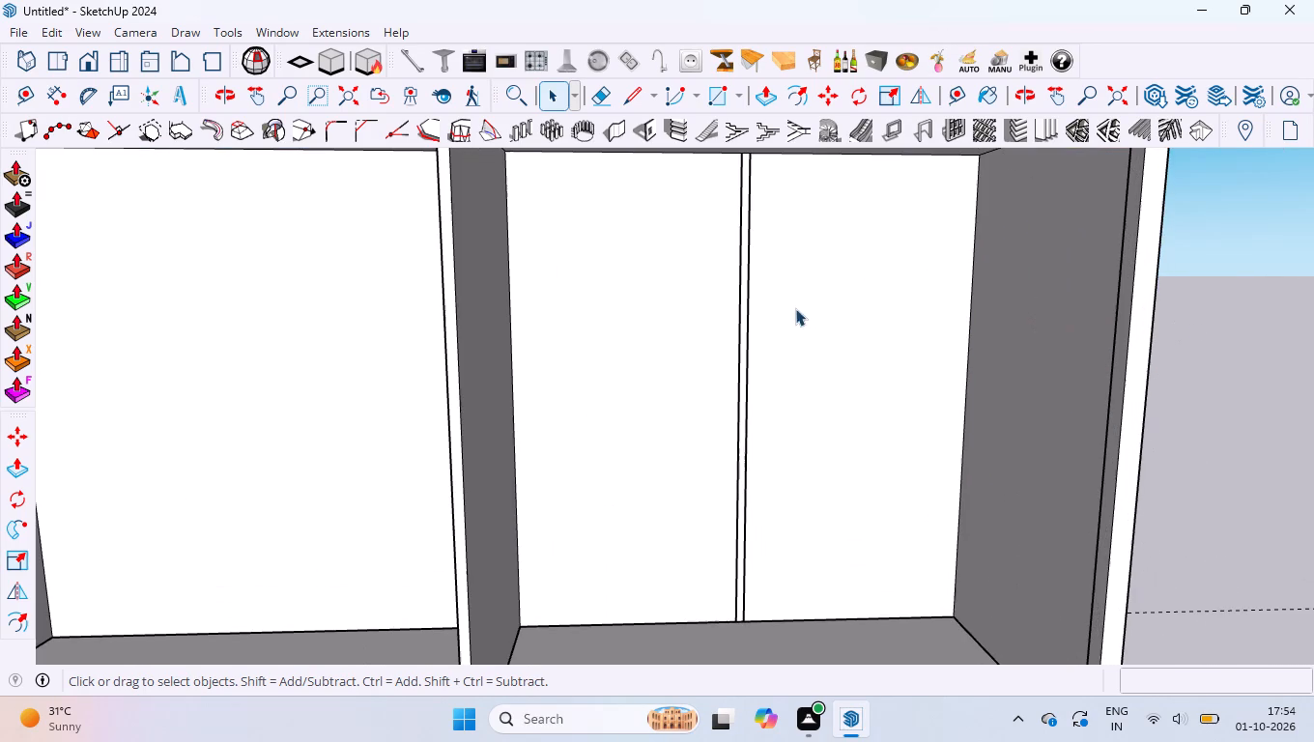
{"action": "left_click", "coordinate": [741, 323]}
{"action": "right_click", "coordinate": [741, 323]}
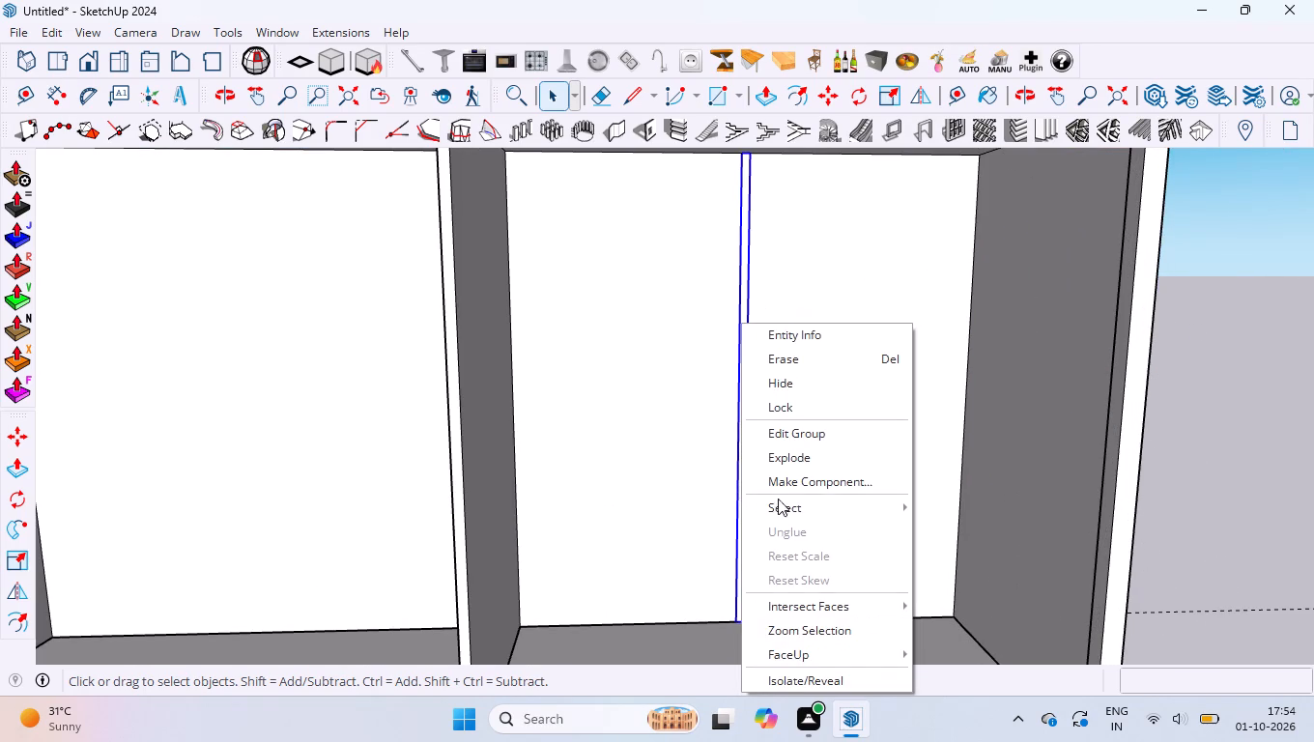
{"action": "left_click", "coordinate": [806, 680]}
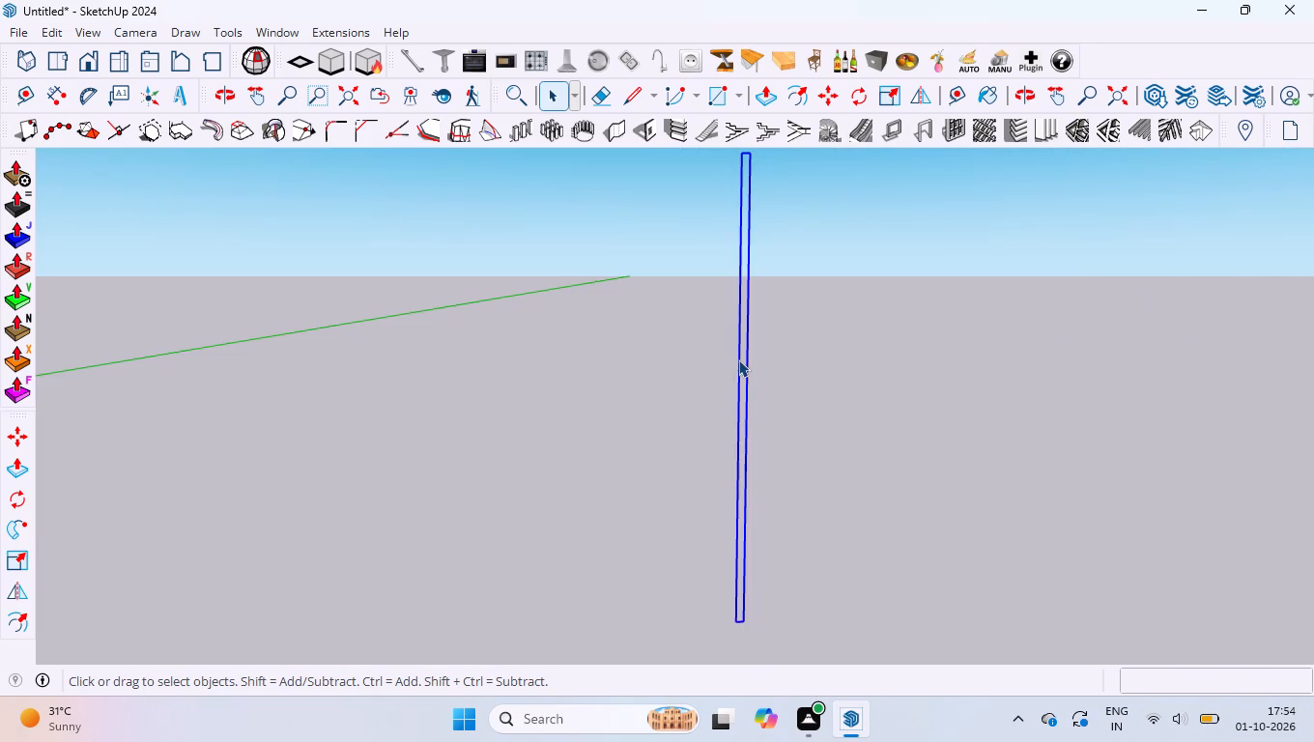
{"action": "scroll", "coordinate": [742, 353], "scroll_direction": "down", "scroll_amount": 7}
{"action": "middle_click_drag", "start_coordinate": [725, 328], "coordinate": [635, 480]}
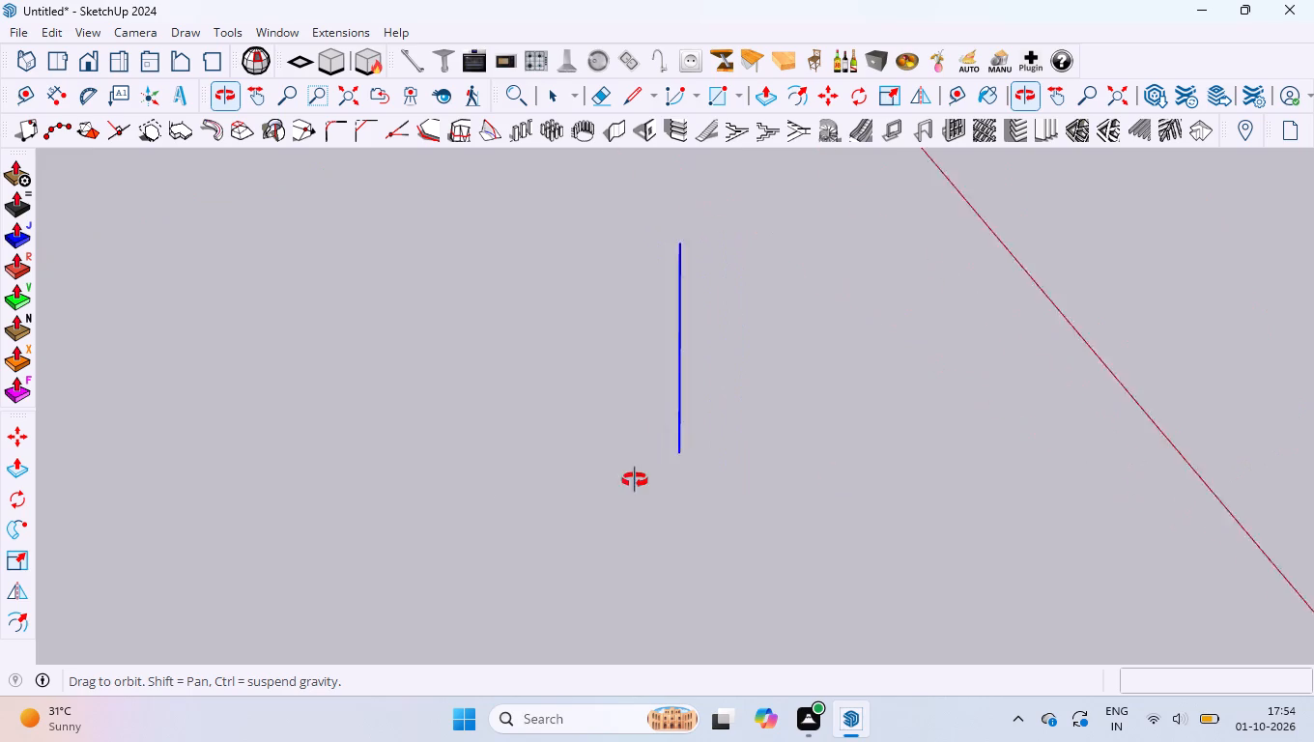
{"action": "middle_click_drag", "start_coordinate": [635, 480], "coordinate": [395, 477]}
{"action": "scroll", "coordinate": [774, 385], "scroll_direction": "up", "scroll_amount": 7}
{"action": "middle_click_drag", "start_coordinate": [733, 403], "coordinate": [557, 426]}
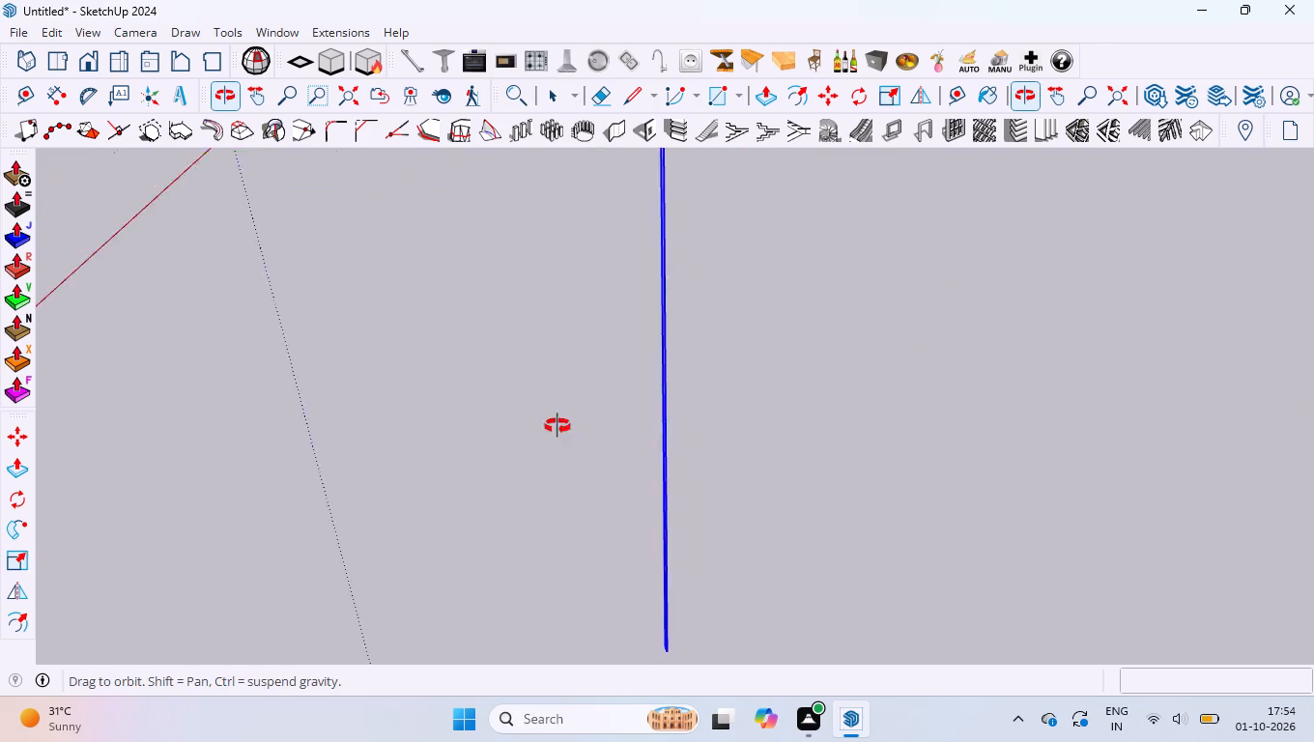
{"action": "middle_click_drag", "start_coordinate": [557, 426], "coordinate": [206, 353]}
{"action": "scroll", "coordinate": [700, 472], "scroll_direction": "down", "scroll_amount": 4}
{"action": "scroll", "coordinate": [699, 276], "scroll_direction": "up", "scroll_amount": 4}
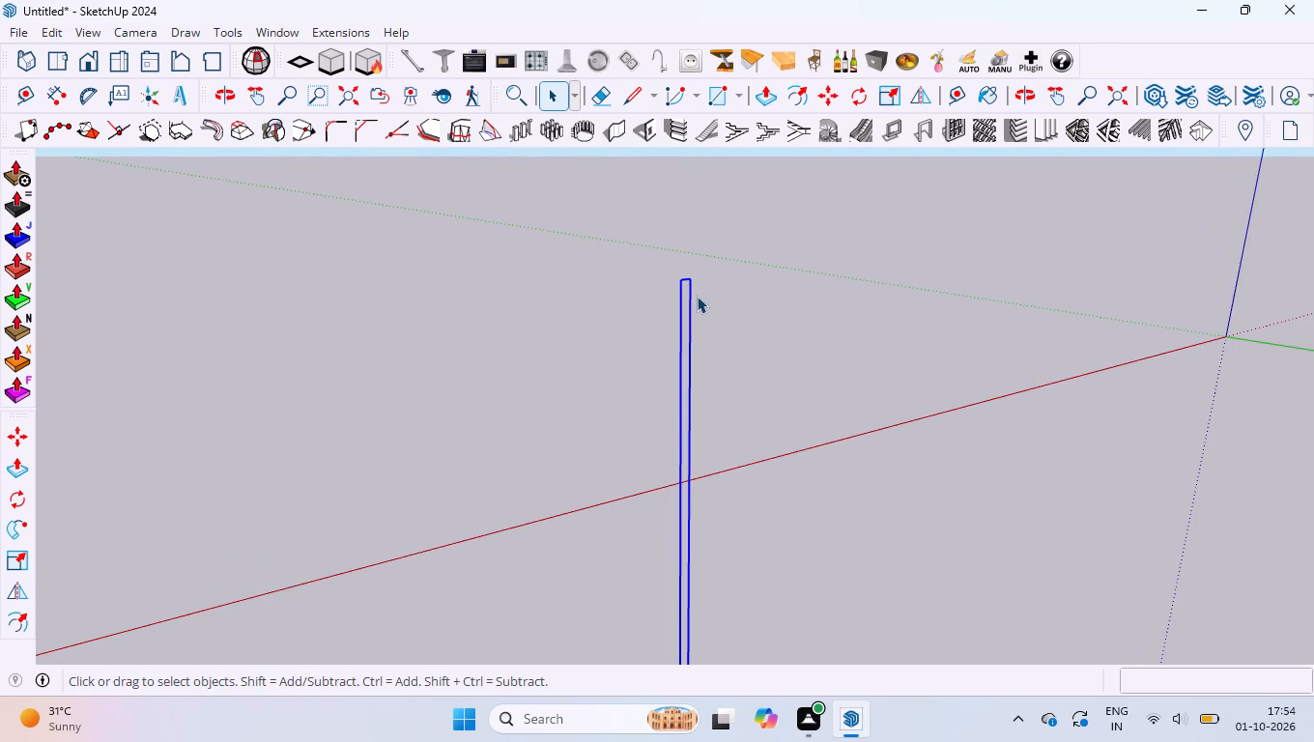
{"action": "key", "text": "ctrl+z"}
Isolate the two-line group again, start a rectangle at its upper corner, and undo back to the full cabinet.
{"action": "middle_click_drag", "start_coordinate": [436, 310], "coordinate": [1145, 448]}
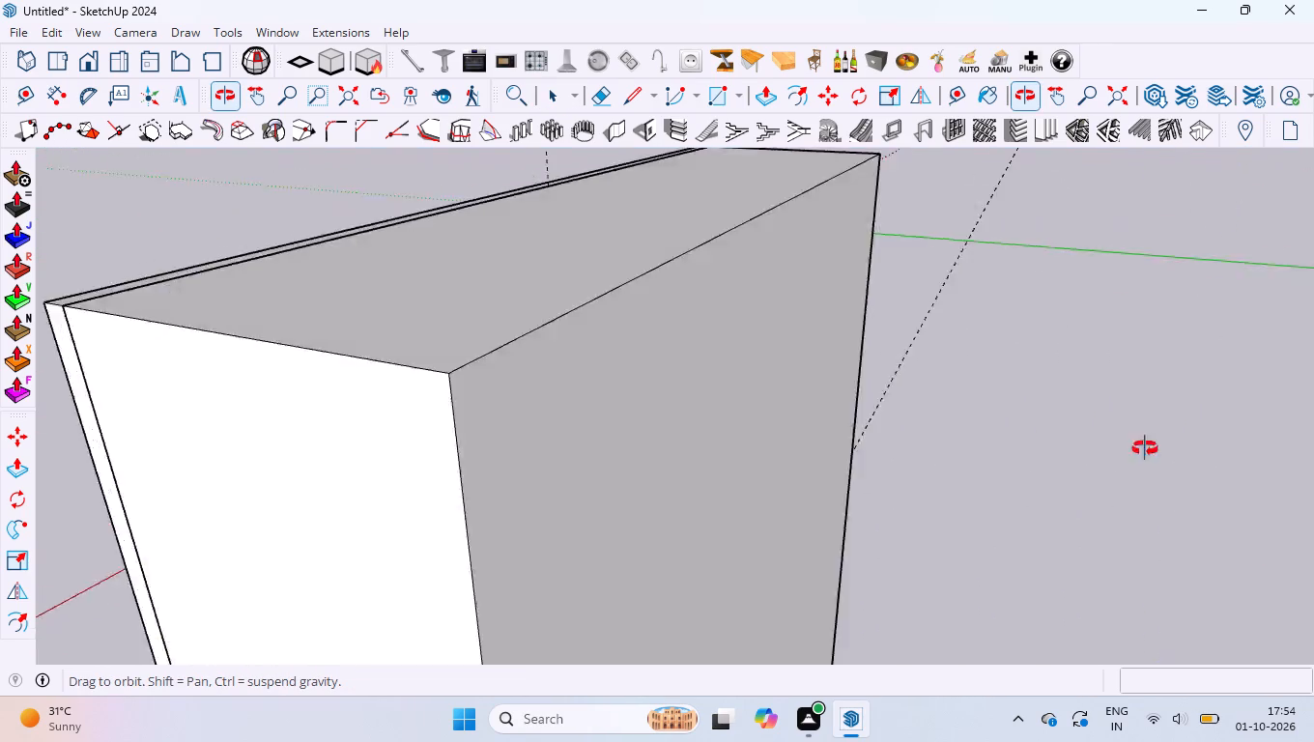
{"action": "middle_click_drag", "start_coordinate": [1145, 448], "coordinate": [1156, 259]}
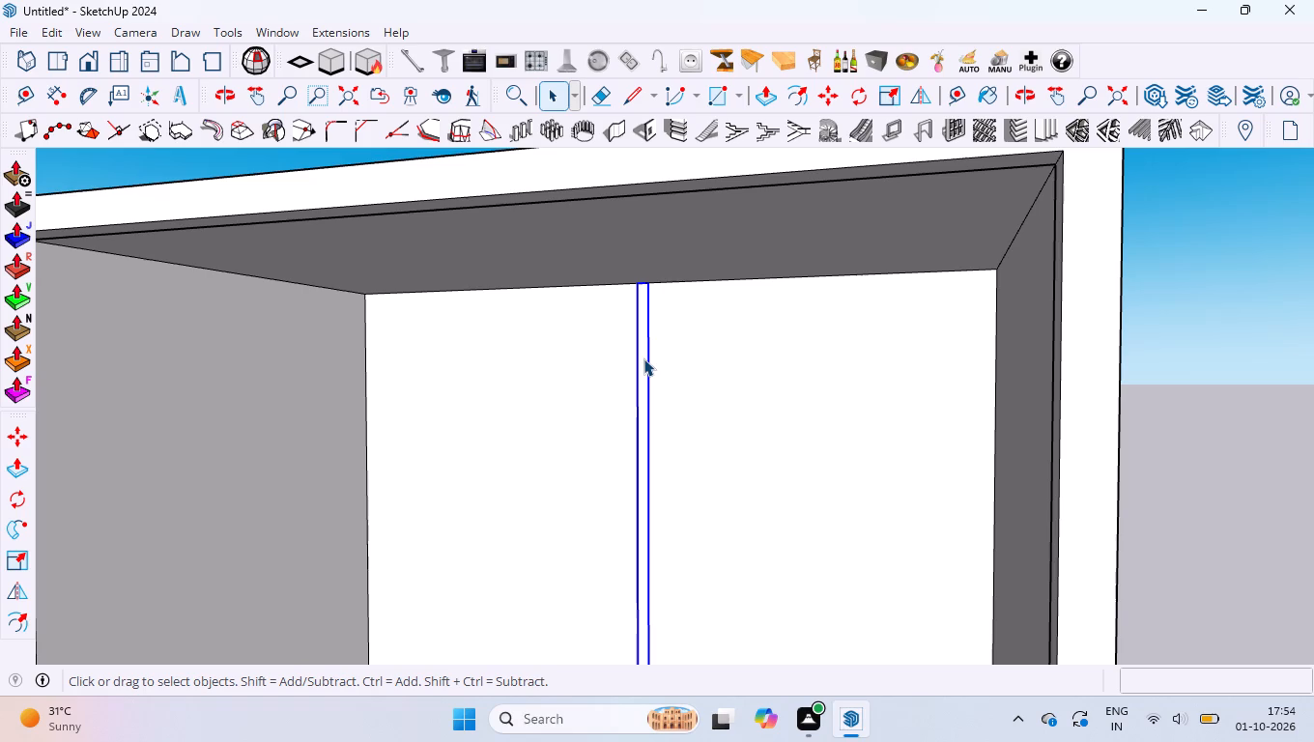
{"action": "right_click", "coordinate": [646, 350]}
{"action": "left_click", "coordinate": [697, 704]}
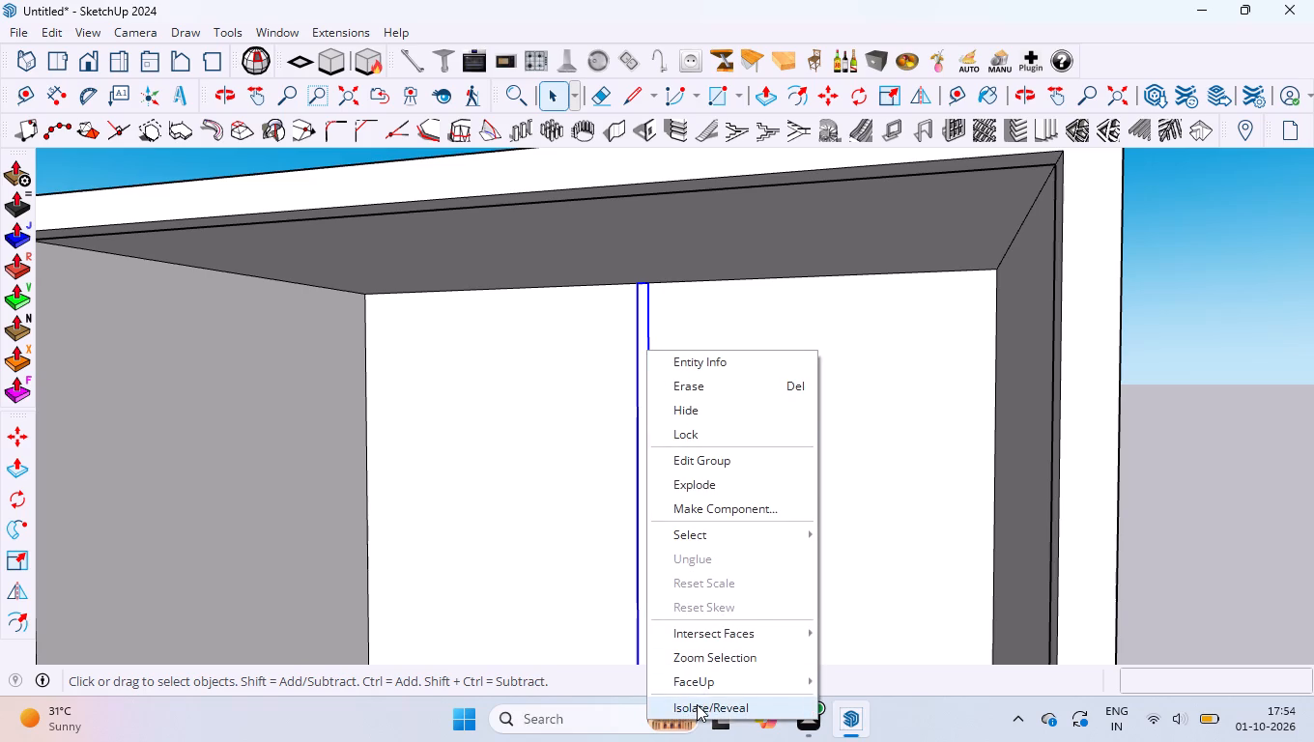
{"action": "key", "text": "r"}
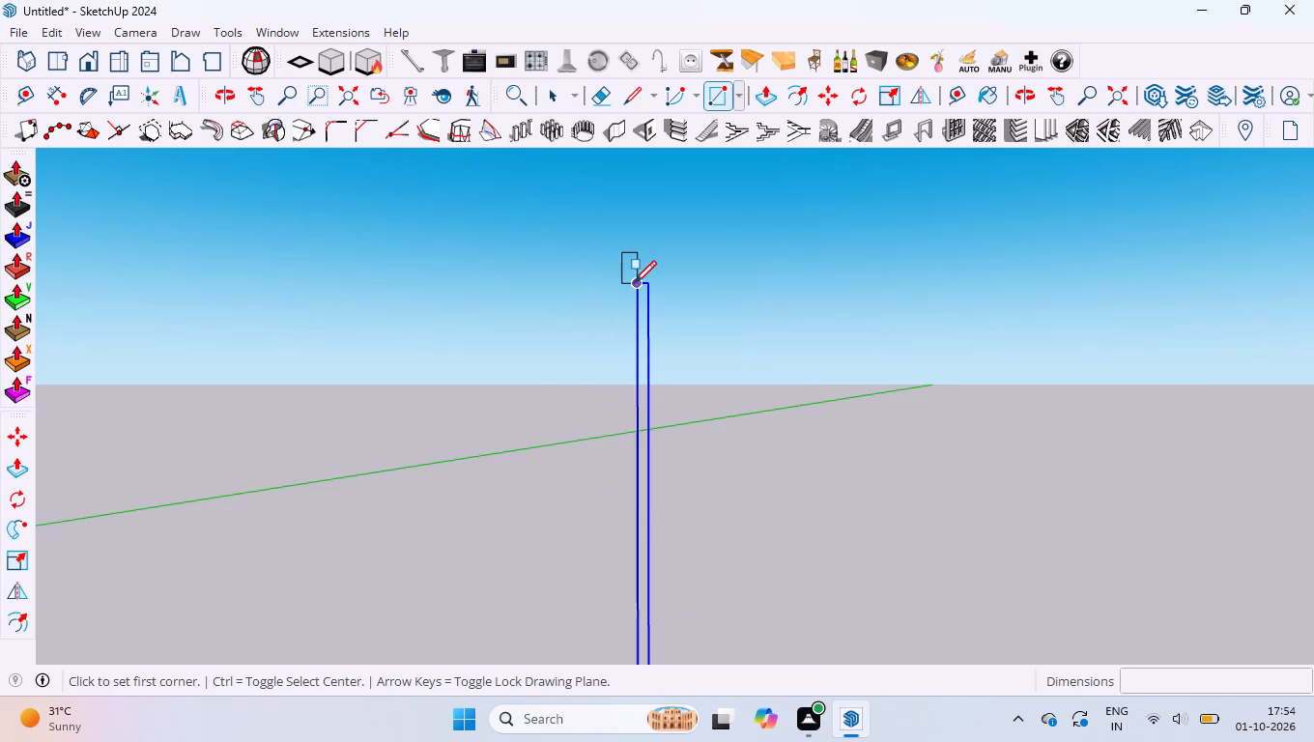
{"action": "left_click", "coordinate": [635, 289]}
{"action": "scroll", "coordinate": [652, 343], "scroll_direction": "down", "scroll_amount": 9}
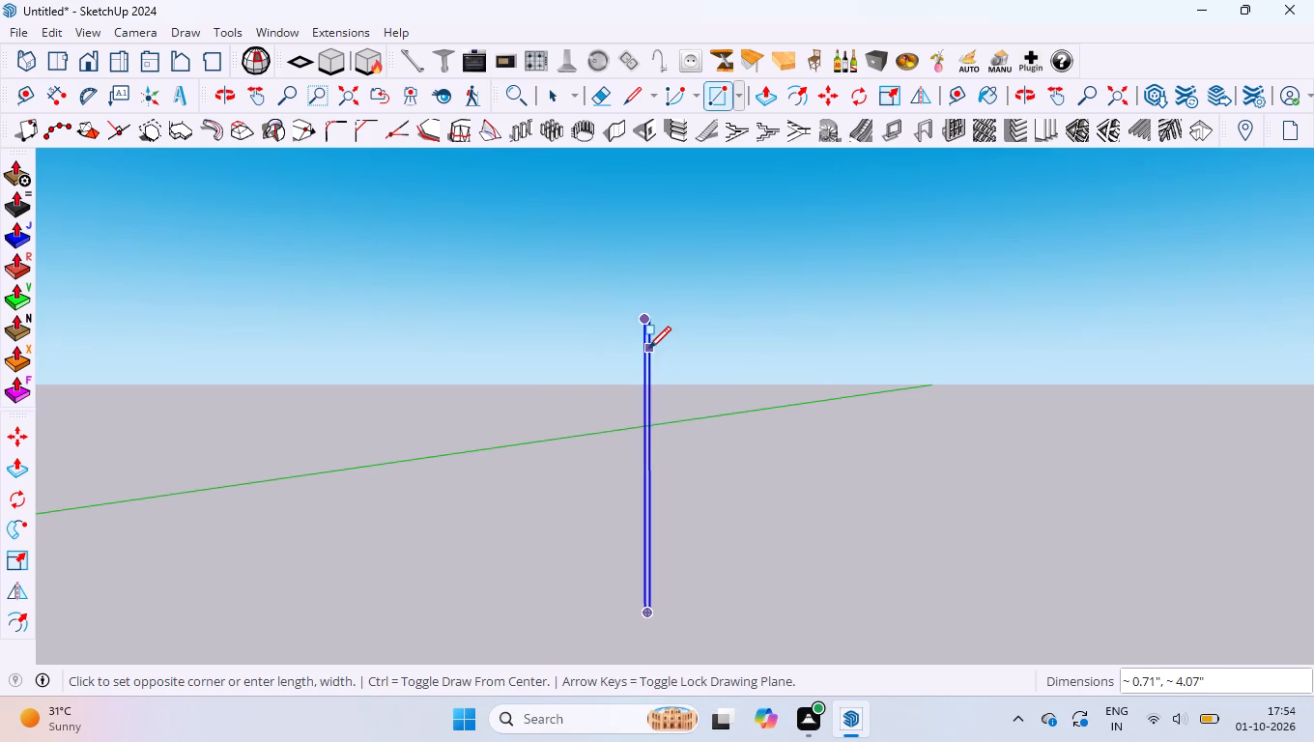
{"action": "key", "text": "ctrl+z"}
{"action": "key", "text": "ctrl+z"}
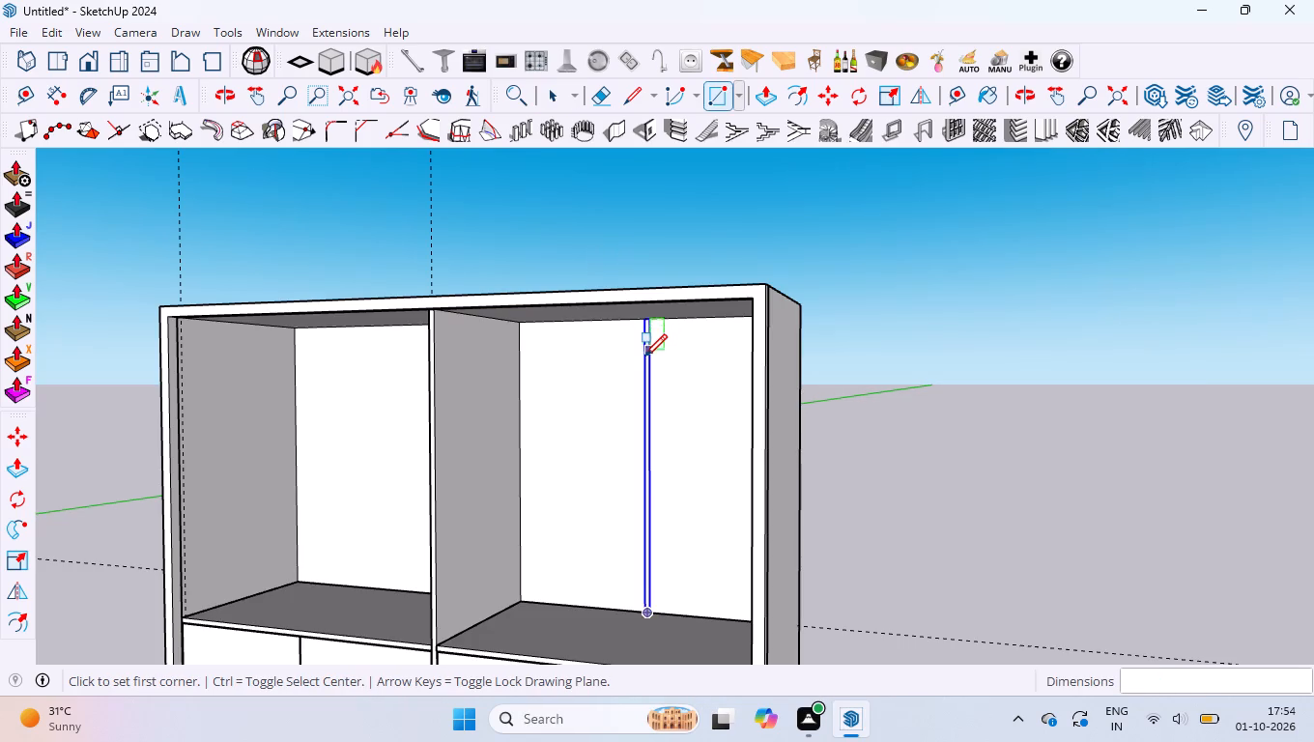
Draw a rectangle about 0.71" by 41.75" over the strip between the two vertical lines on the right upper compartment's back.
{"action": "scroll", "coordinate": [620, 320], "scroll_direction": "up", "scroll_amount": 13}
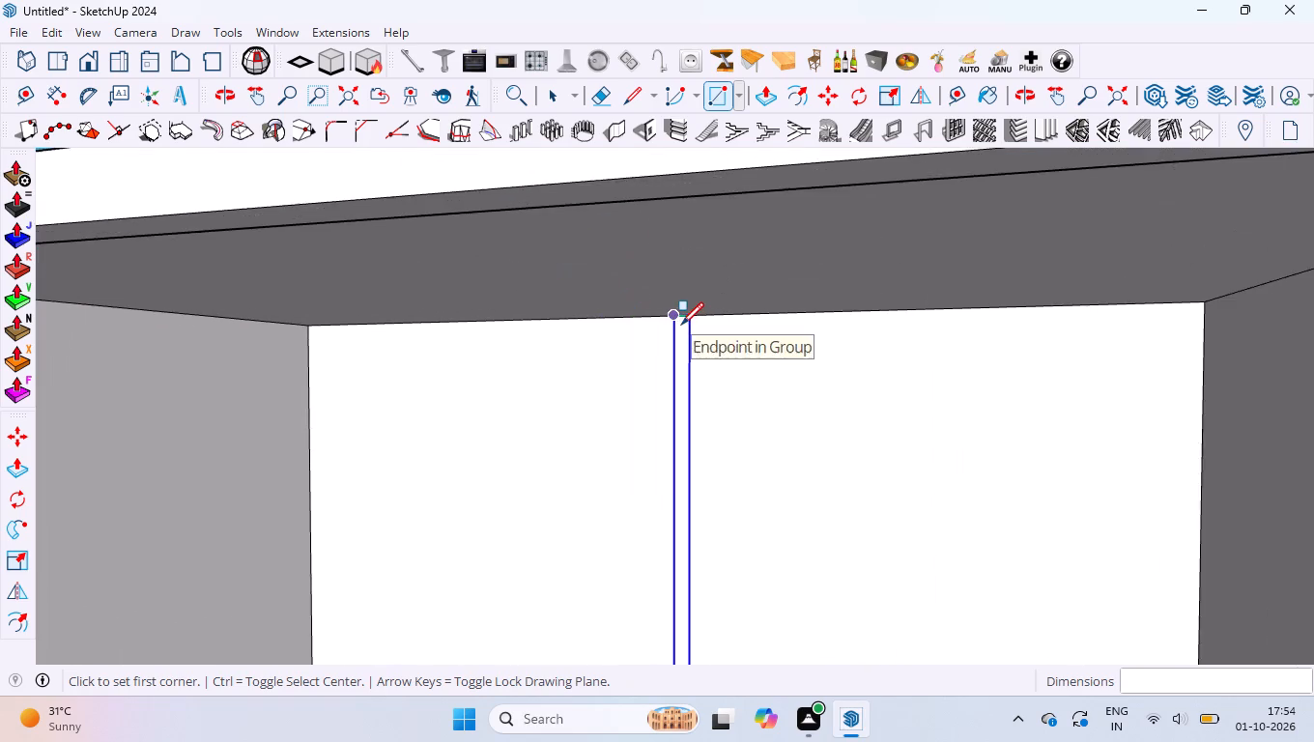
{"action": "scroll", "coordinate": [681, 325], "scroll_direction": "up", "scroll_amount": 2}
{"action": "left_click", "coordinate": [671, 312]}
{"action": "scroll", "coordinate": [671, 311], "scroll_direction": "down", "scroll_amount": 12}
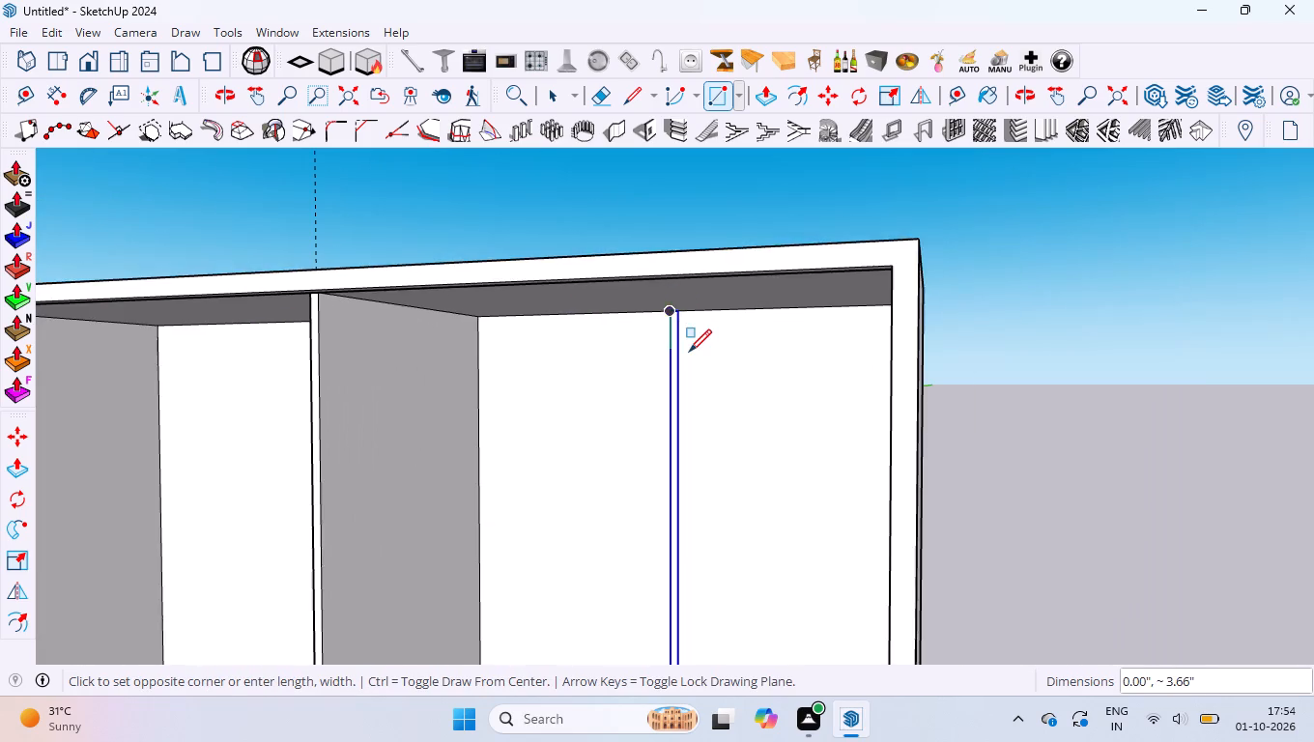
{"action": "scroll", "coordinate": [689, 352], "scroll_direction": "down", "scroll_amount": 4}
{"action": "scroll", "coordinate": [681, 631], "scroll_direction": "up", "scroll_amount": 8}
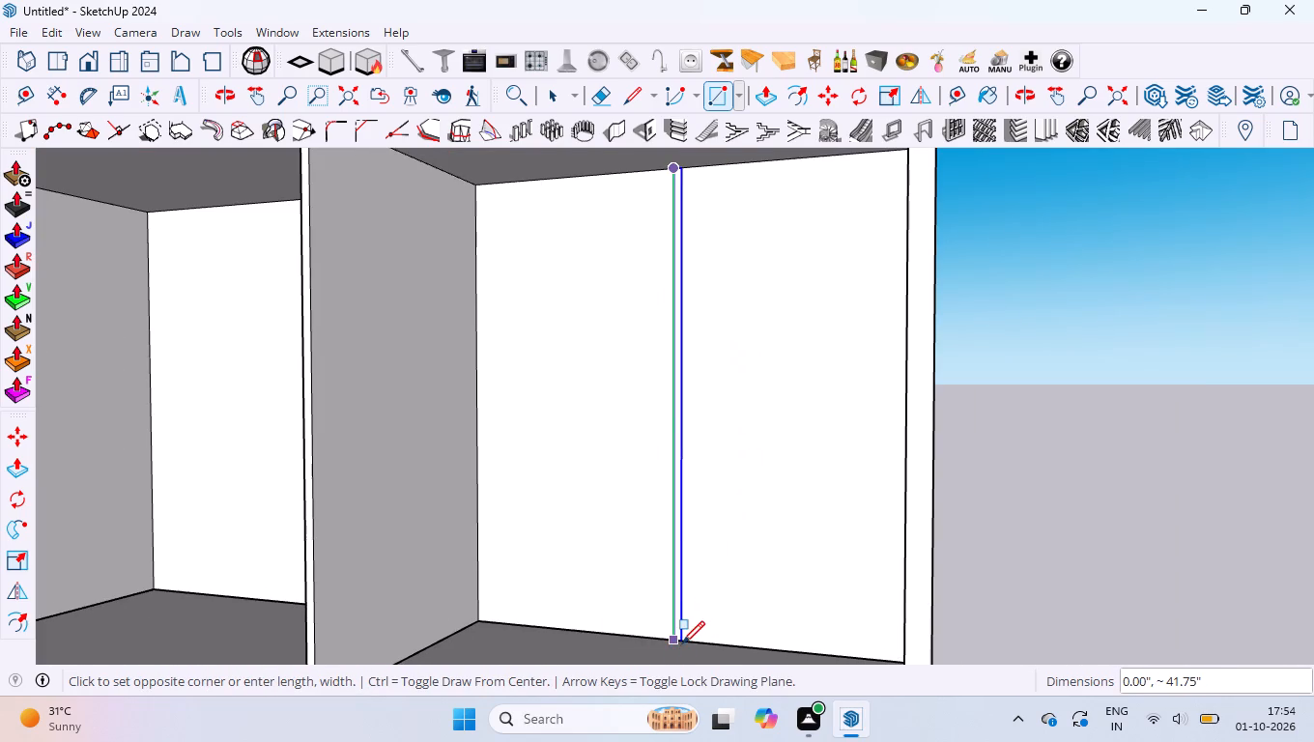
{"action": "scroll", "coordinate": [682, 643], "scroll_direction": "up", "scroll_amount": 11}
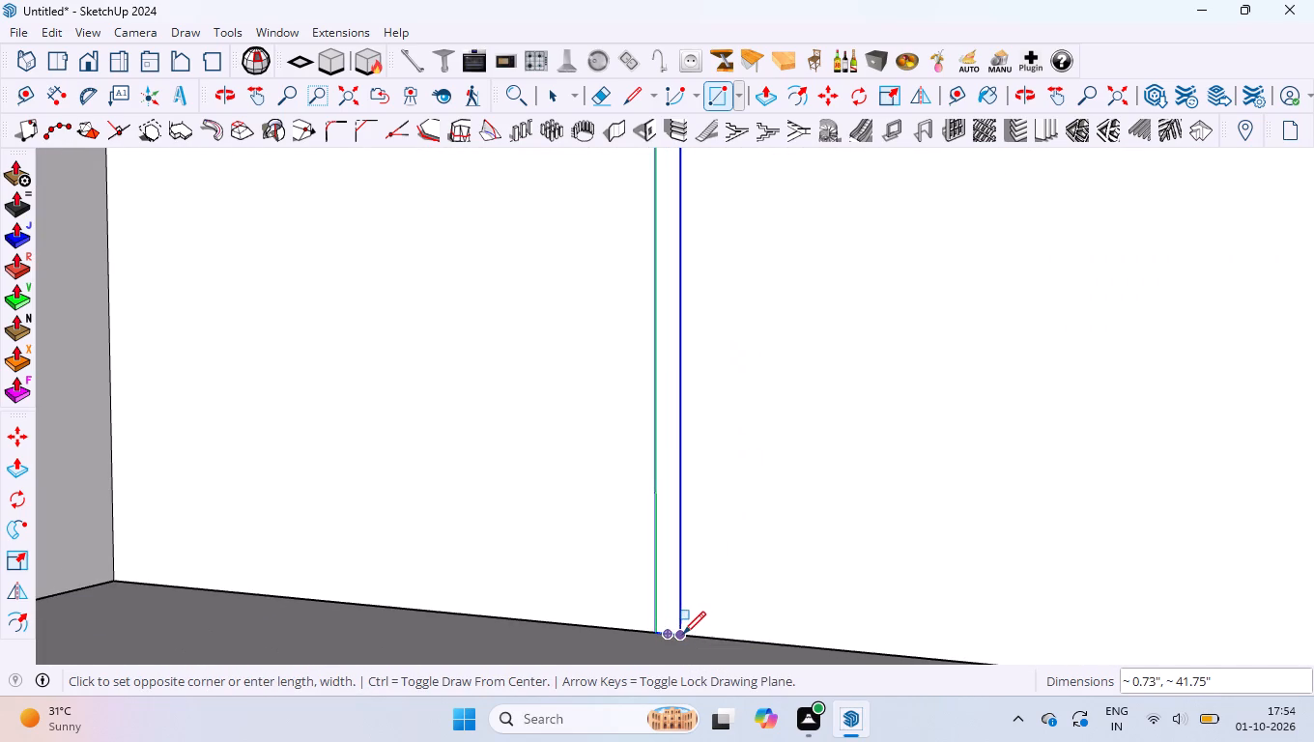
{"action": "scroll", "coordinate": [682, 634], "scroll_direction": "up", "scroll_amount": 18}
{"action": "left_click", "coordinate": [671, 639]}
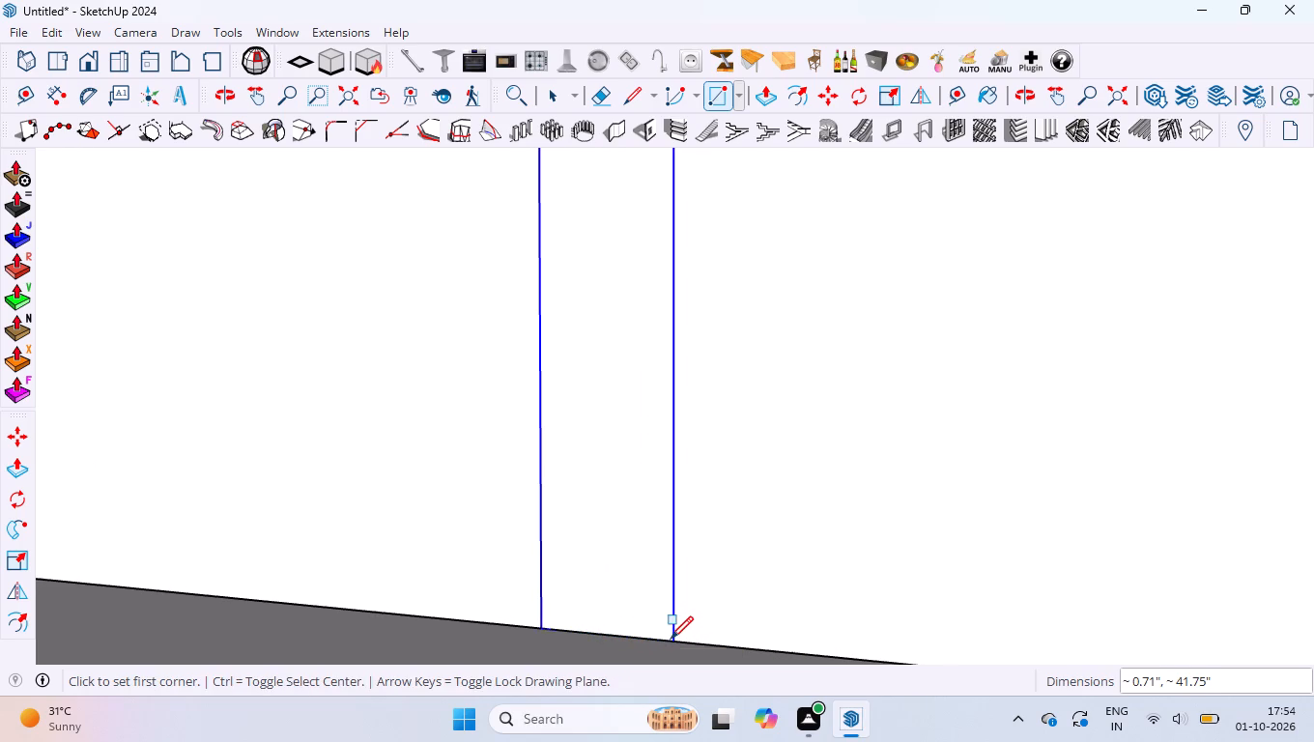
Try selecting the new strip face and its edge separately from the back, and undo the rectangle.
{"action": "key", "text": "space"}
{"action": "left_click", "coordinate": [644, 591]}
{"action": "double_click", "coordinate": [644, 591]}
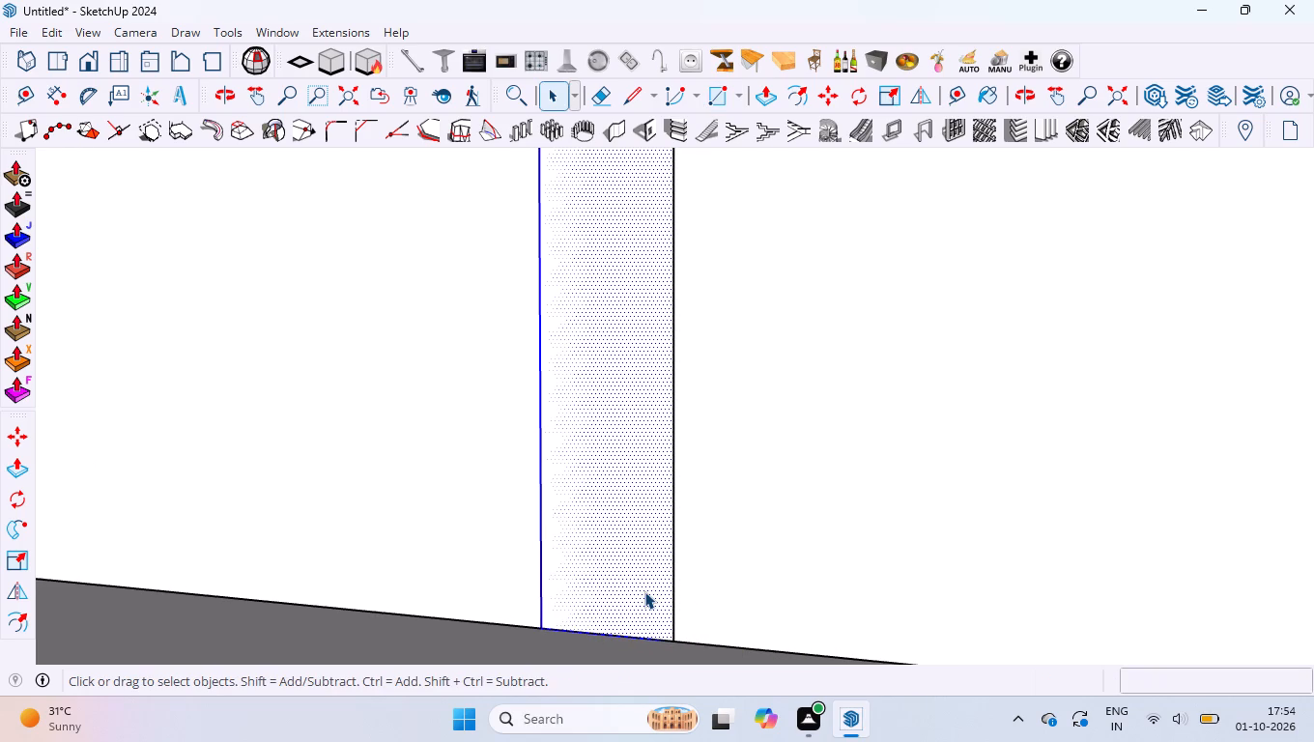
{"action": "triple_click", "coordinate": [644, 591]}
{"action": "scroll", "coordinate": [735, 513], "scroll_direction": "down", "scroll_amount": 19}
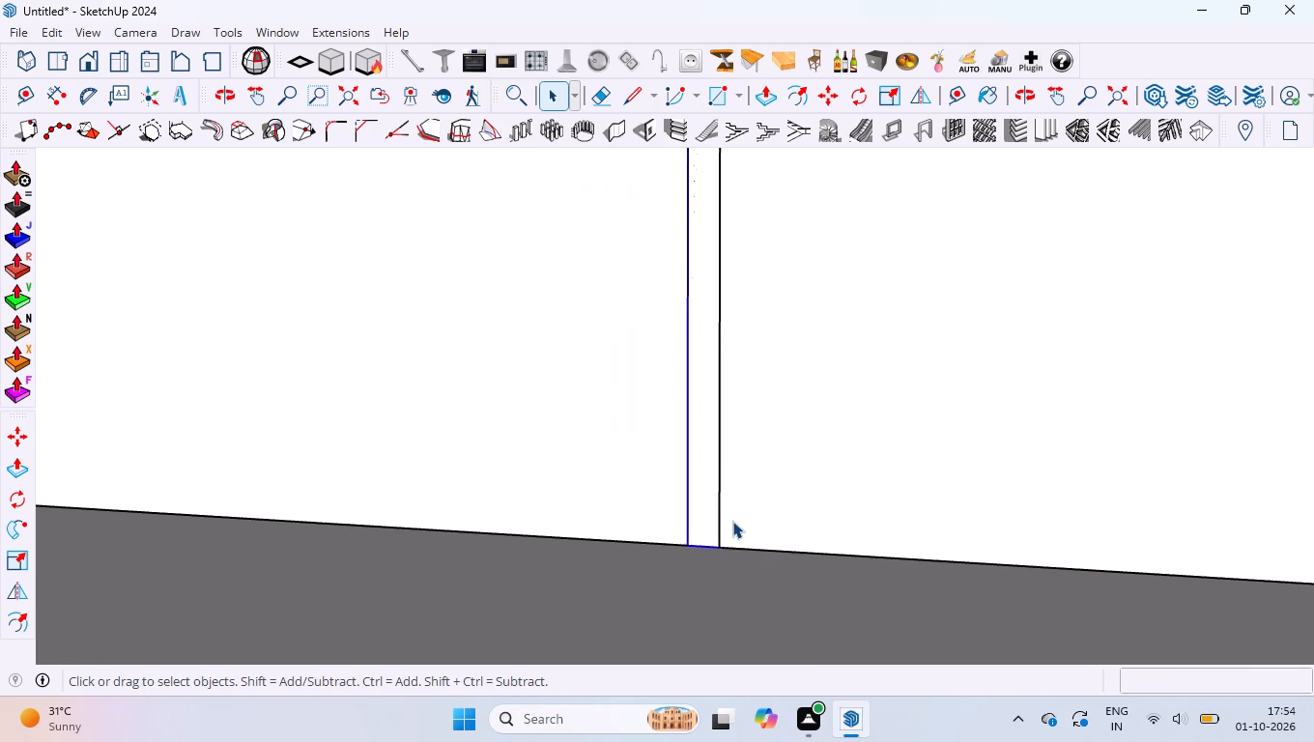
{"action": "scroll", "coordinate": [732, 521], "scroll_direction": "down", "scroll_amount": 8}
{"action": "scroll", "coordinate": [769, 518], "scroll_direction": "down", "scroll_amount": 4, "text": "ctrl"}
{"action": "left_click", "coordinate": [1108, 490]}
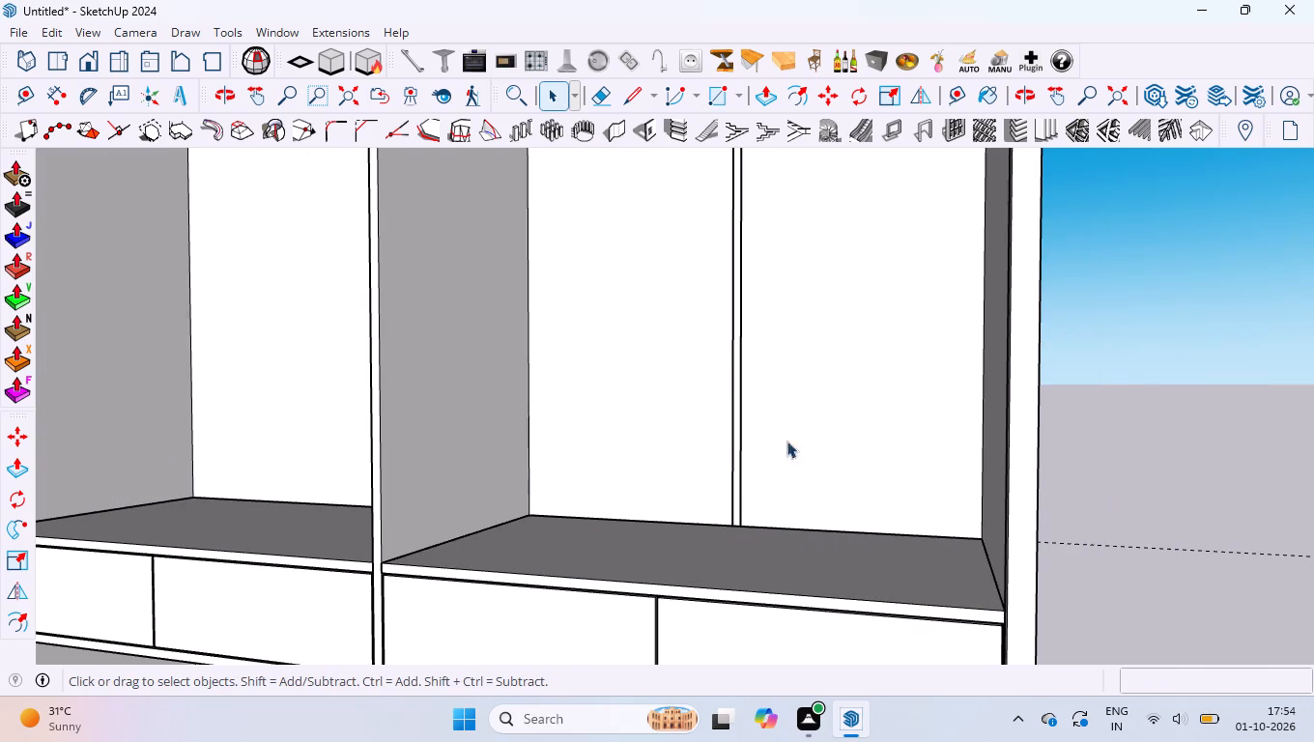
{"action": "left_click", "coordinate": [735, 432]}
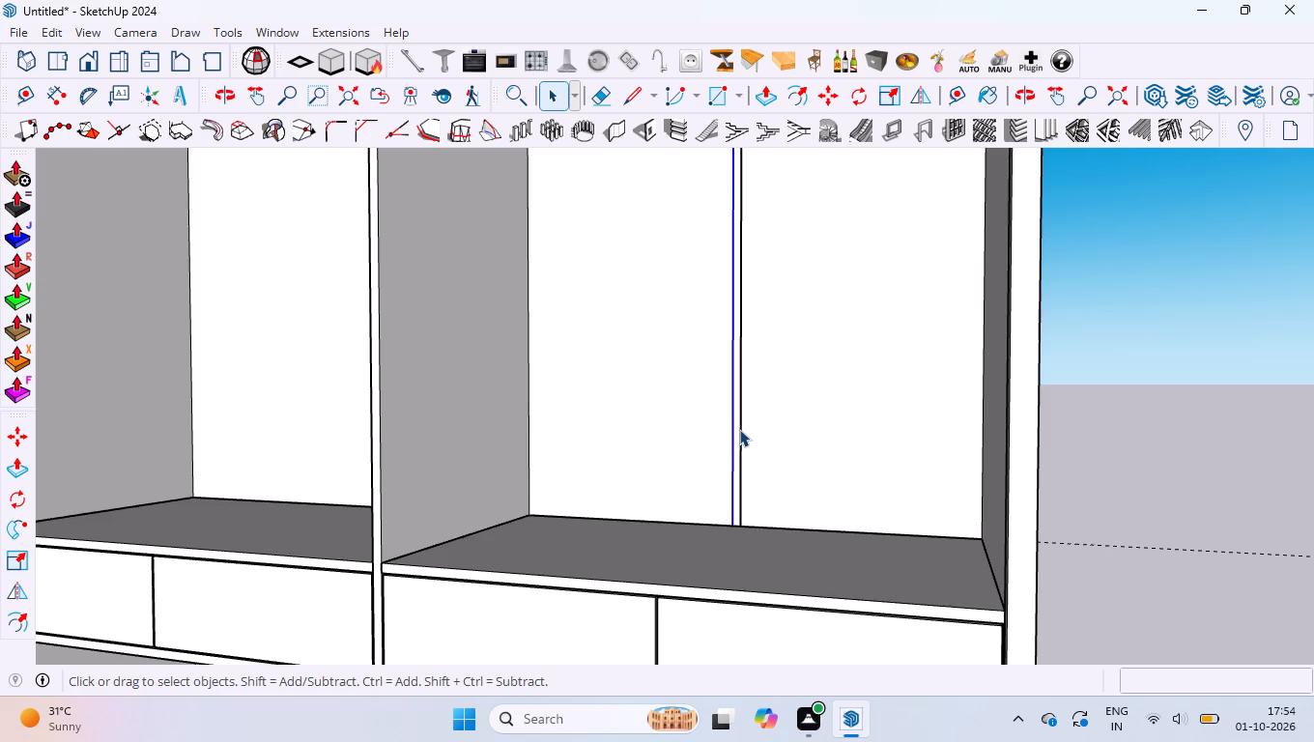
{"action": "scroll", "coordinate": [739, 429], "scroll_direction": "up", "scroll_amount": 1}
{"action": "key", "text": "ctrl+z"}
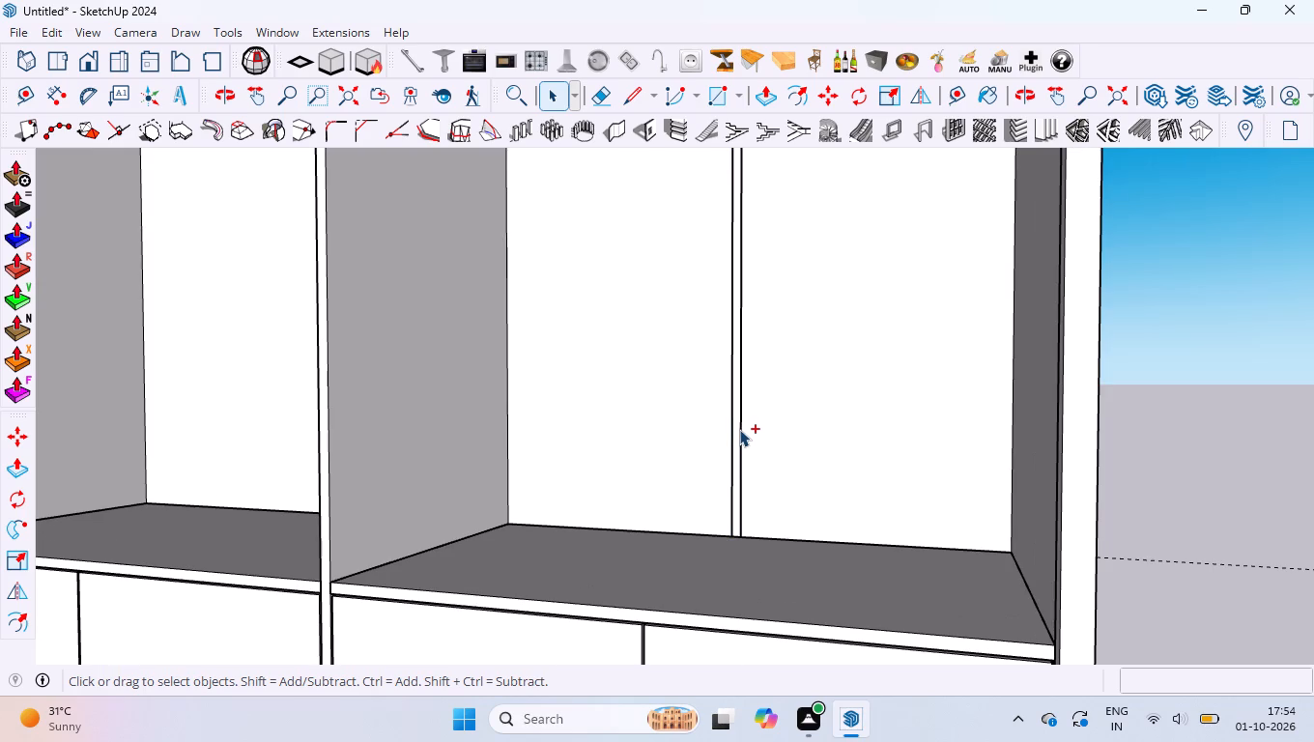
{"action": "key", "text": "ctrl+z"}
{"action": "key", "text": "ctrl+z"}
Isolate the group holding the two vertical lines on the right upper compartment's back.
{"action": "left_click", "coordinate": [739, 429]}
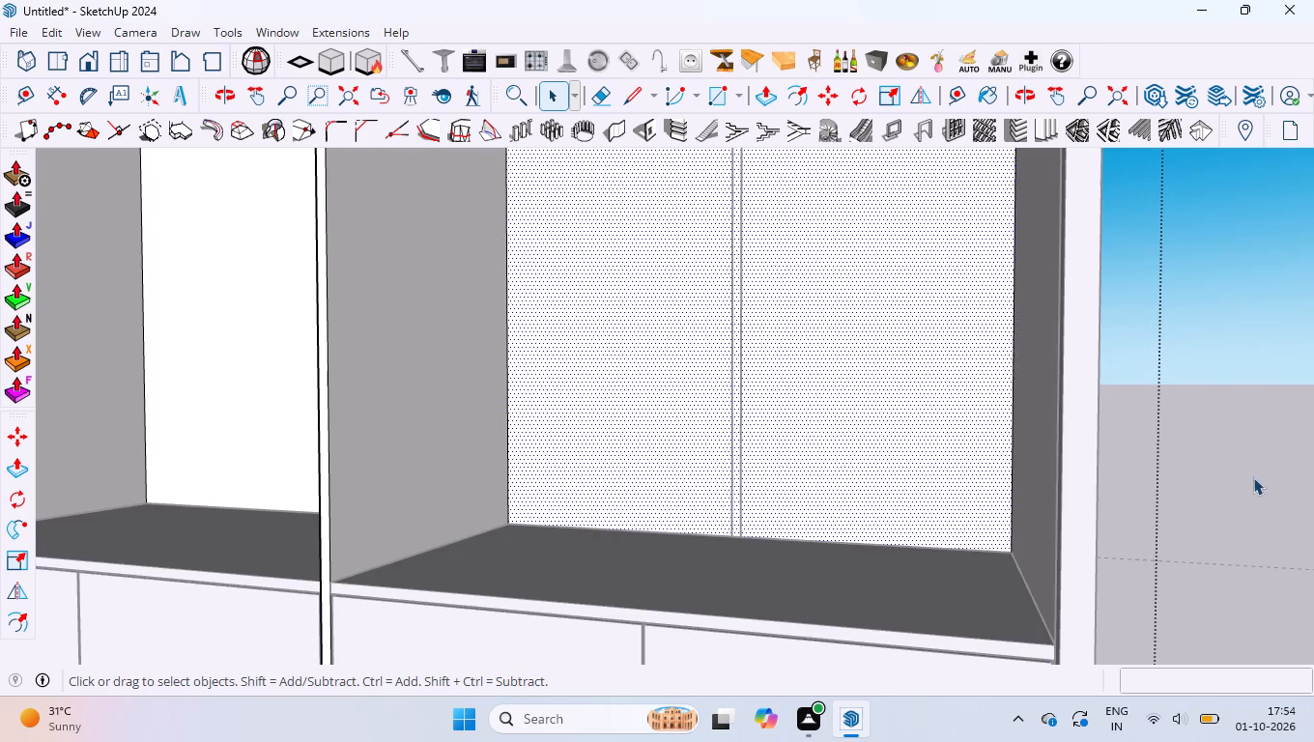
{"action": "left_click", "coordinate": [1253, 477]}
{"action": "left_click", "coordinate": [739, 416]}
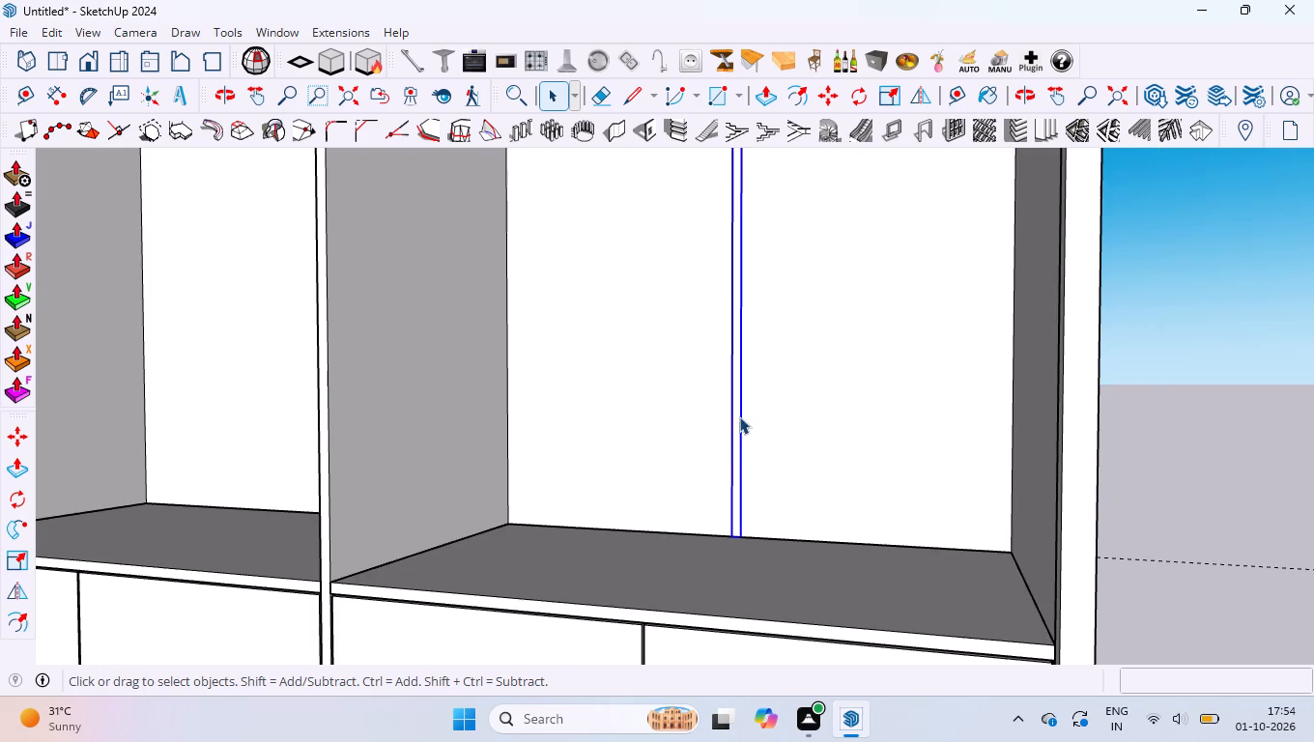
{"action": "right_click", "coordinate": [739, 416]}
{"action": "left_click", "coordinate": [752, 405]}
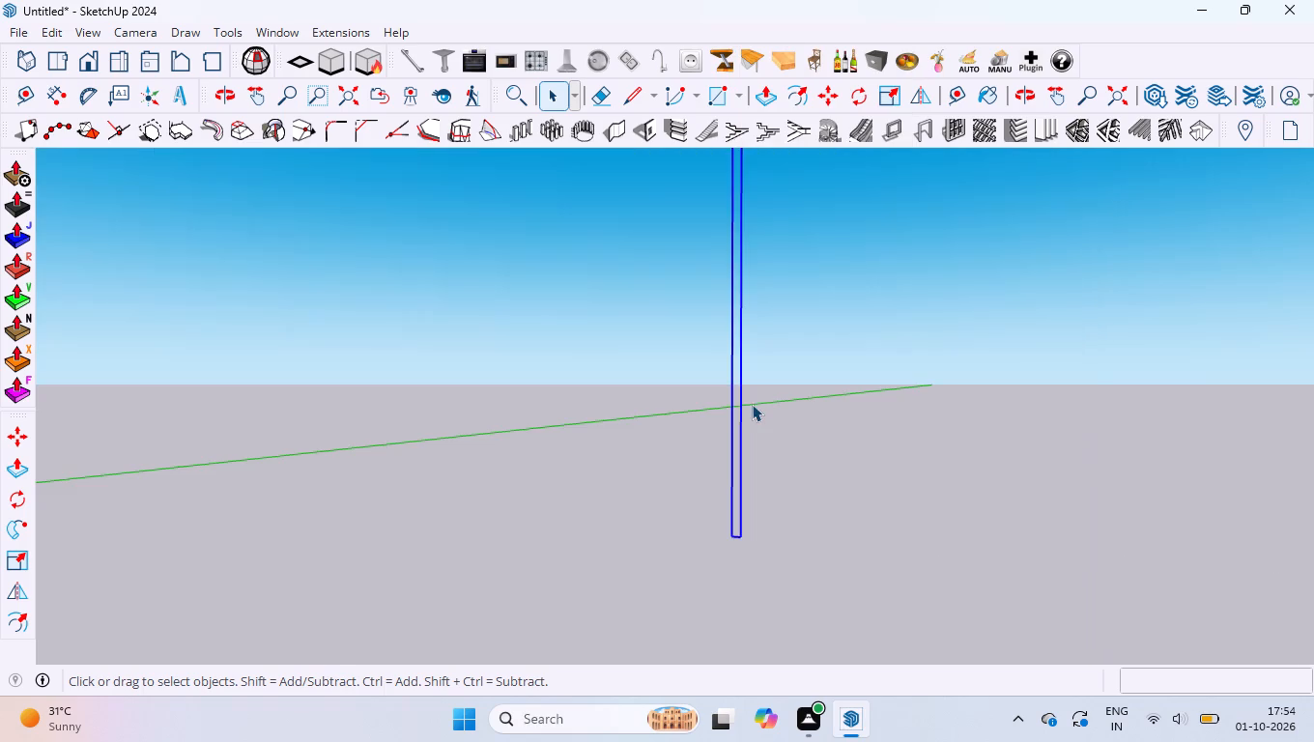
{"action": "scroll", "coordinate": [752, 427], "scroll_direction": "down", "scroll_amount": 8}
{"action": "scroll", "coordinate": [747, 187], "scroll_direction": "up", "scroll_amount": 4}
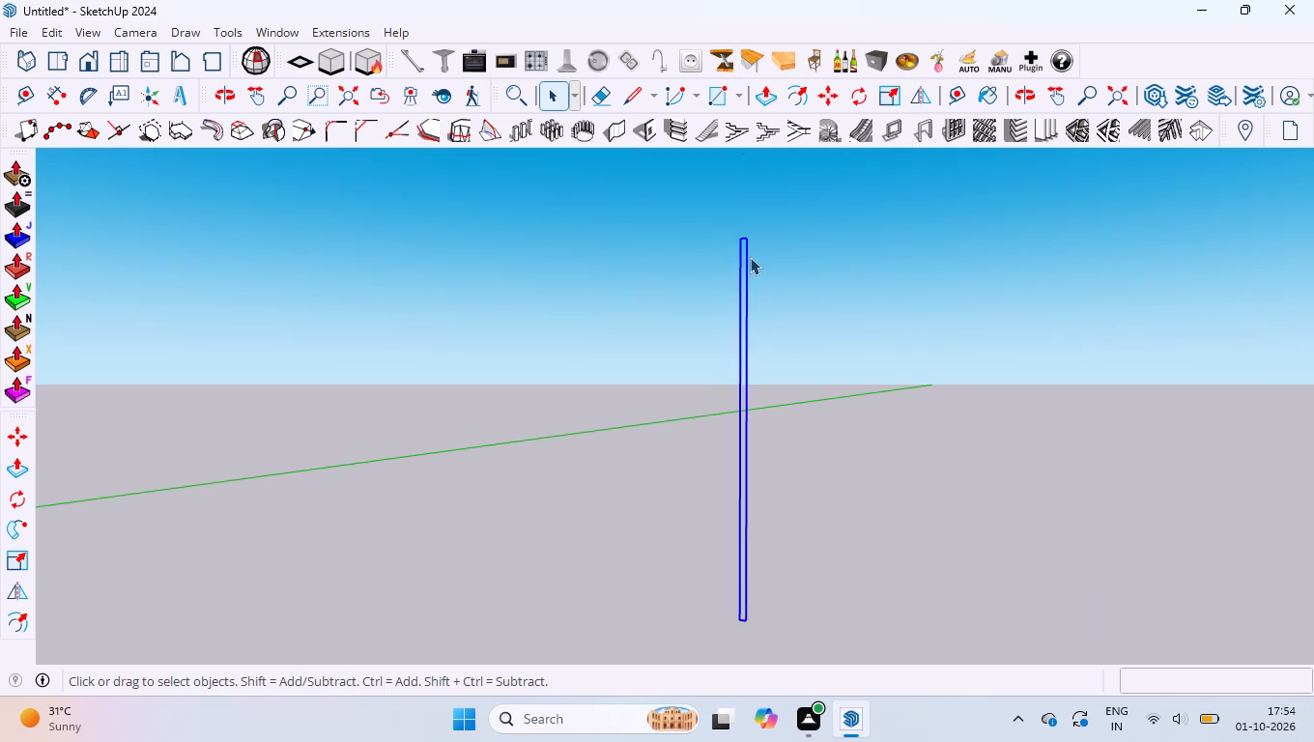
Draw a rectangle about 0.71" by 41.75" over the isolated group's outline, corner to corner, and select its face.
{"action": "key", "text": "r"}
{"action": "left_click", "coordinate": [738, 238]}
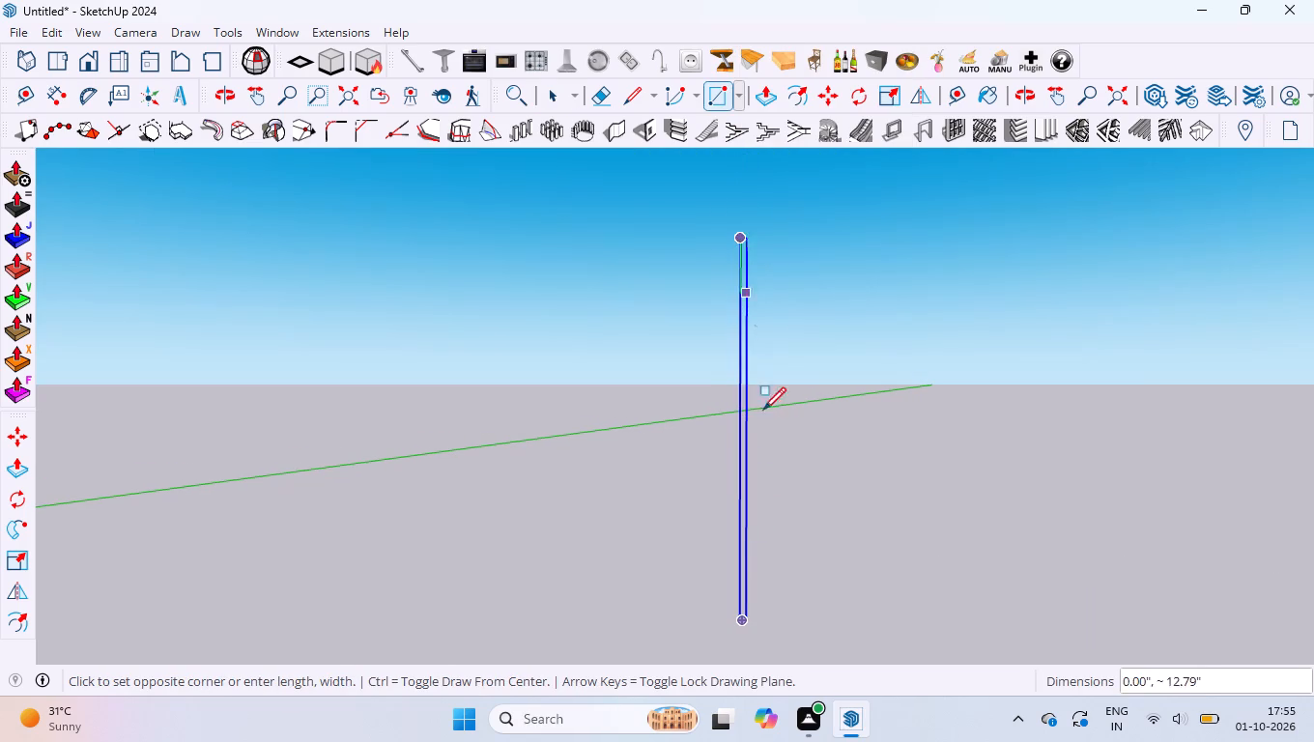
{"action": "scroll", "coordinate": [746, 622], "scroll_direction": "up", "scroll_amount": 4}
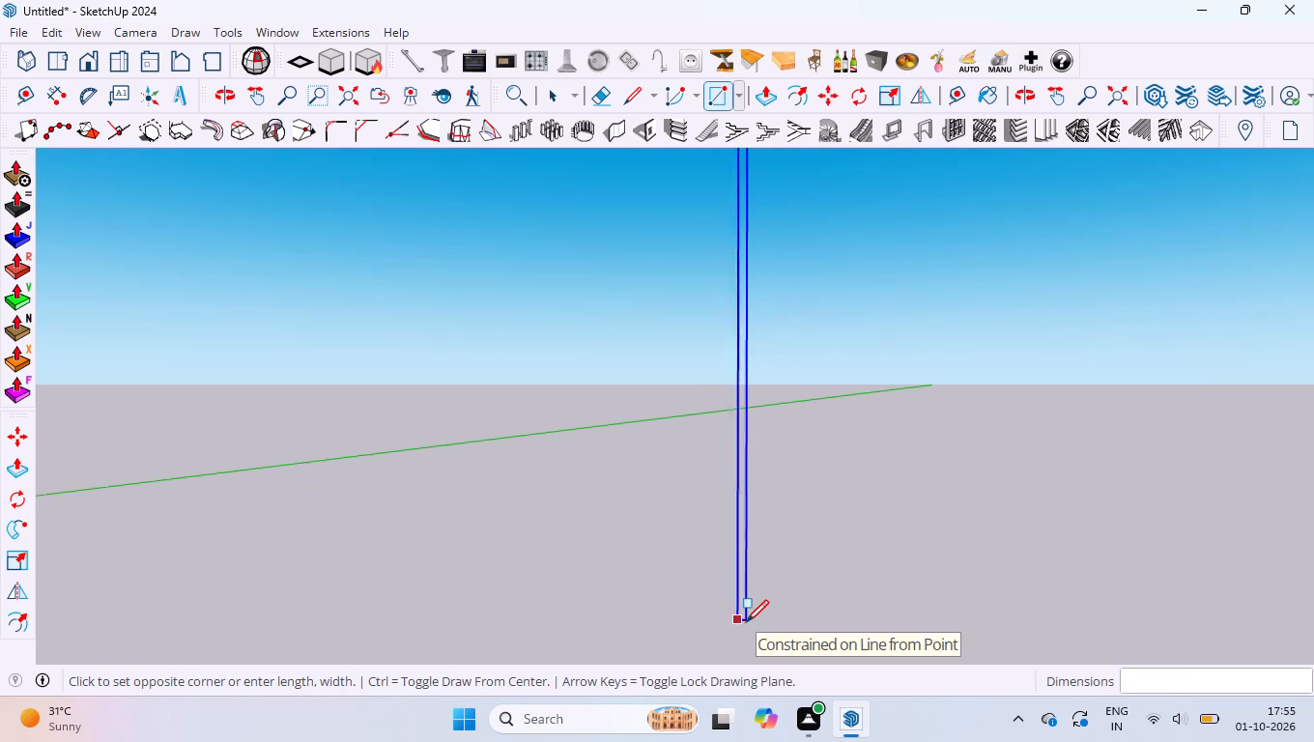
{"action": "scroll", "coordinate": [746, 622], "scroll_direction": "up", "scroll_amount": 19}
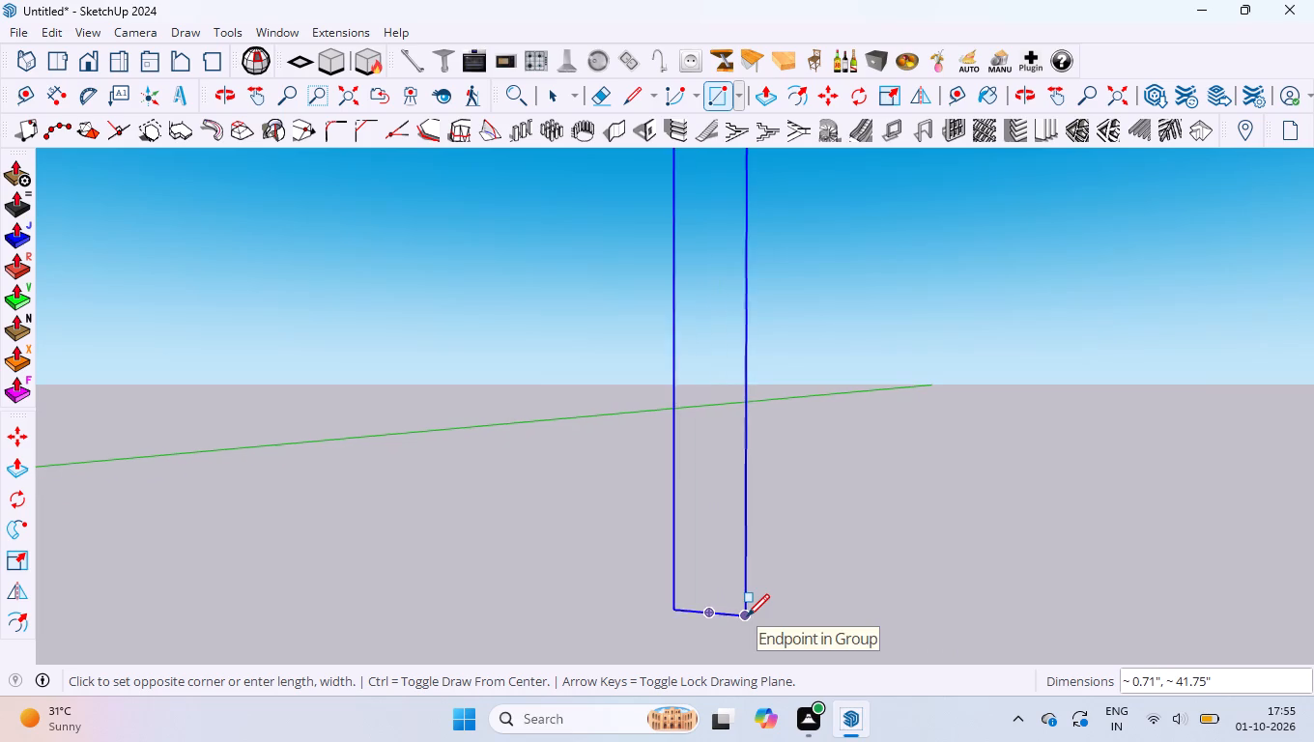
{"action": "scroll", "coordinate": [747, 616], "scroll_direction": "up", "scroll_amount": 1}
{"action": "left_click", "coordinate": [747, 616]}
{"action": "key", "text": "space"}
{"action": "left_click", "coordinate": [713, 579]}
{"action": "triple_click", "coordinate": [713, 578]}
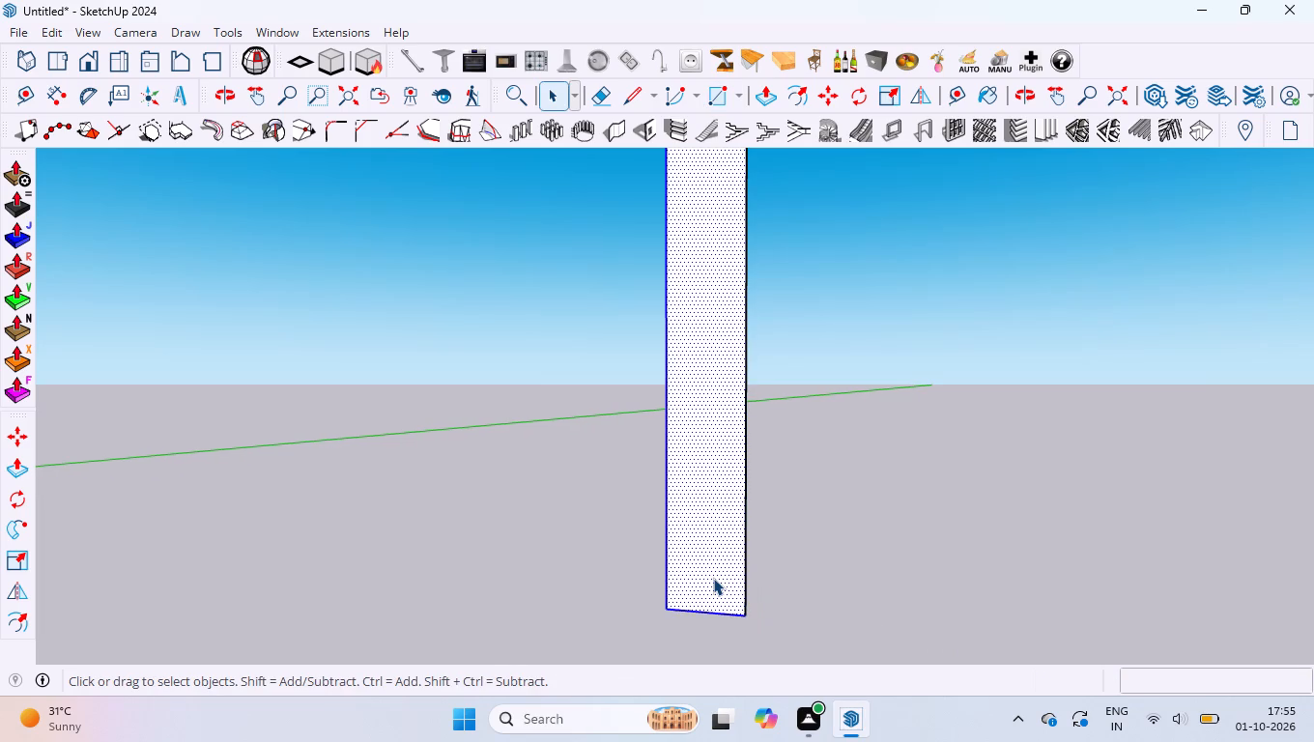
{"action": "double_click", "coordinate": [713, 578]}
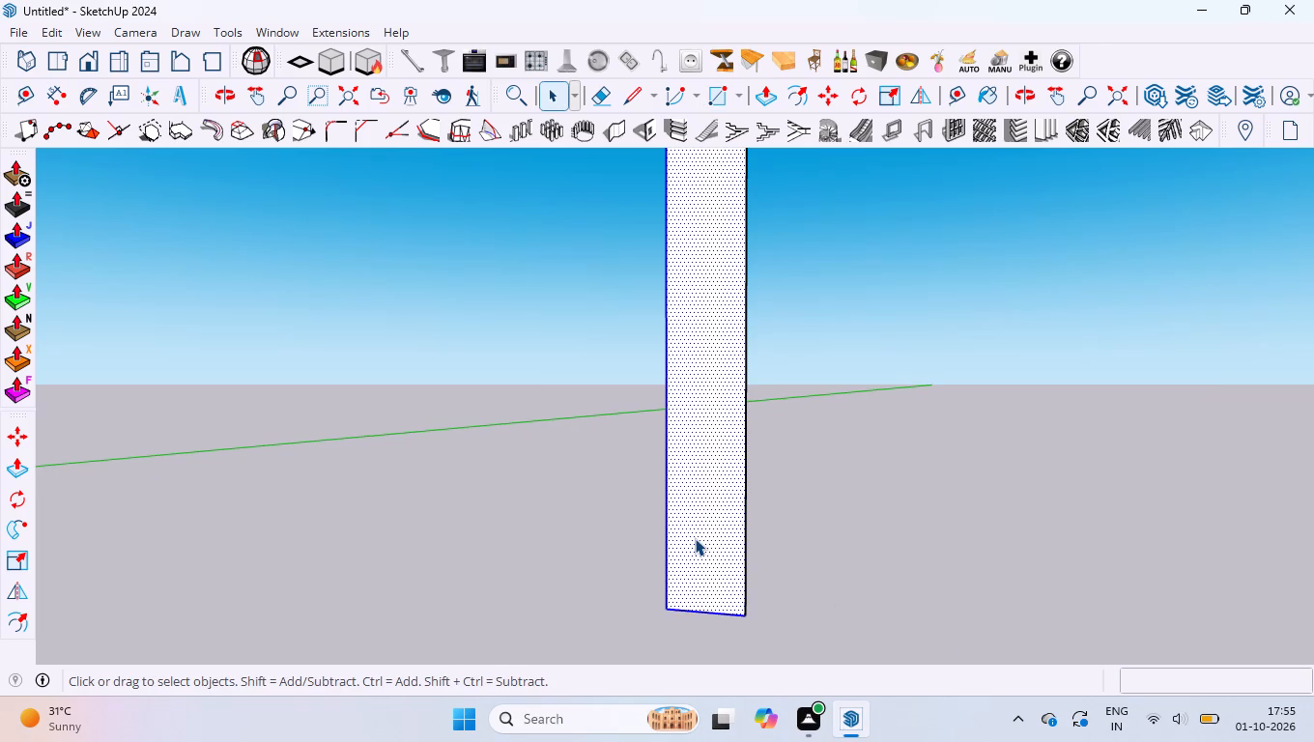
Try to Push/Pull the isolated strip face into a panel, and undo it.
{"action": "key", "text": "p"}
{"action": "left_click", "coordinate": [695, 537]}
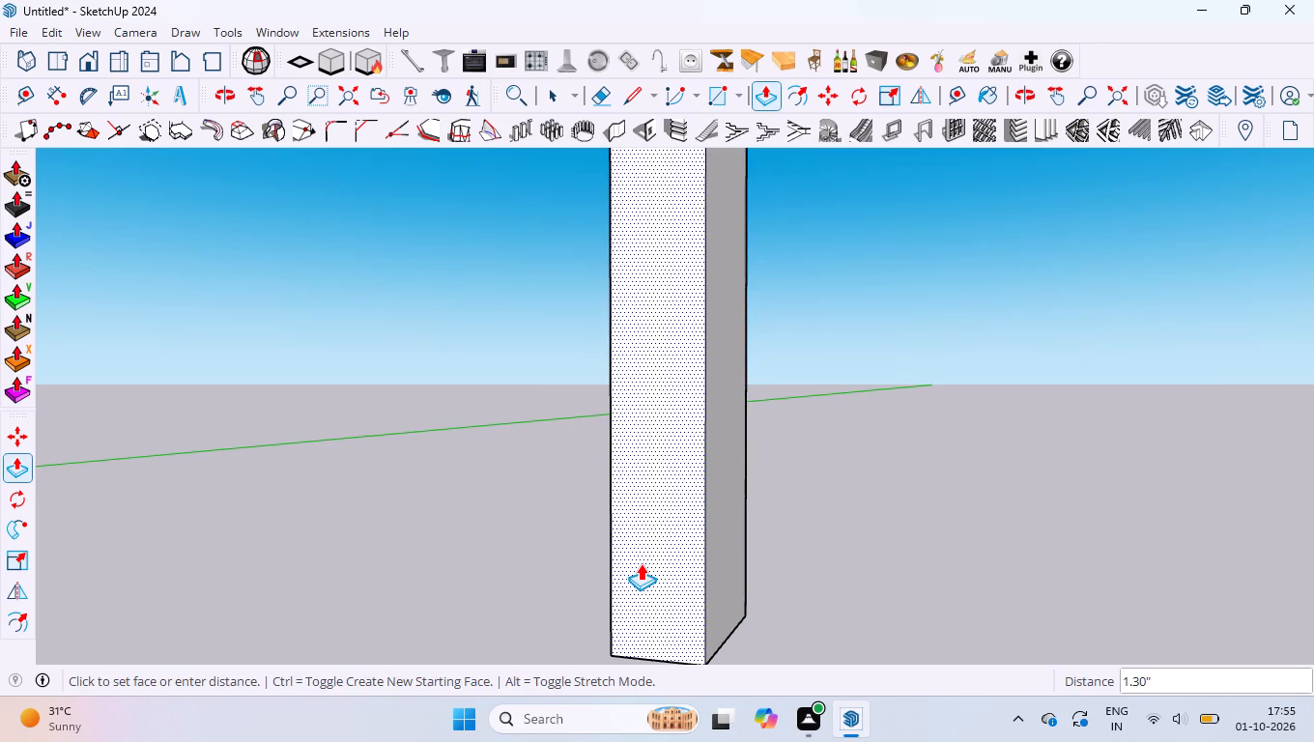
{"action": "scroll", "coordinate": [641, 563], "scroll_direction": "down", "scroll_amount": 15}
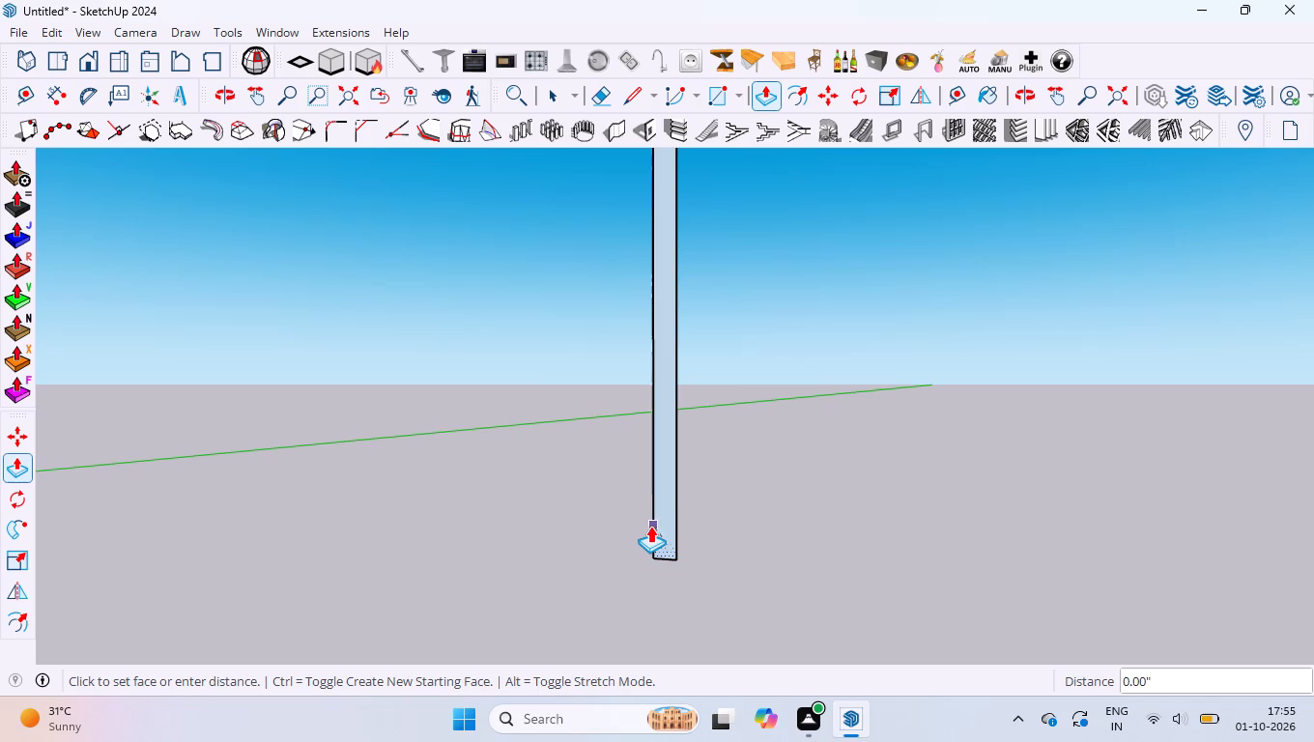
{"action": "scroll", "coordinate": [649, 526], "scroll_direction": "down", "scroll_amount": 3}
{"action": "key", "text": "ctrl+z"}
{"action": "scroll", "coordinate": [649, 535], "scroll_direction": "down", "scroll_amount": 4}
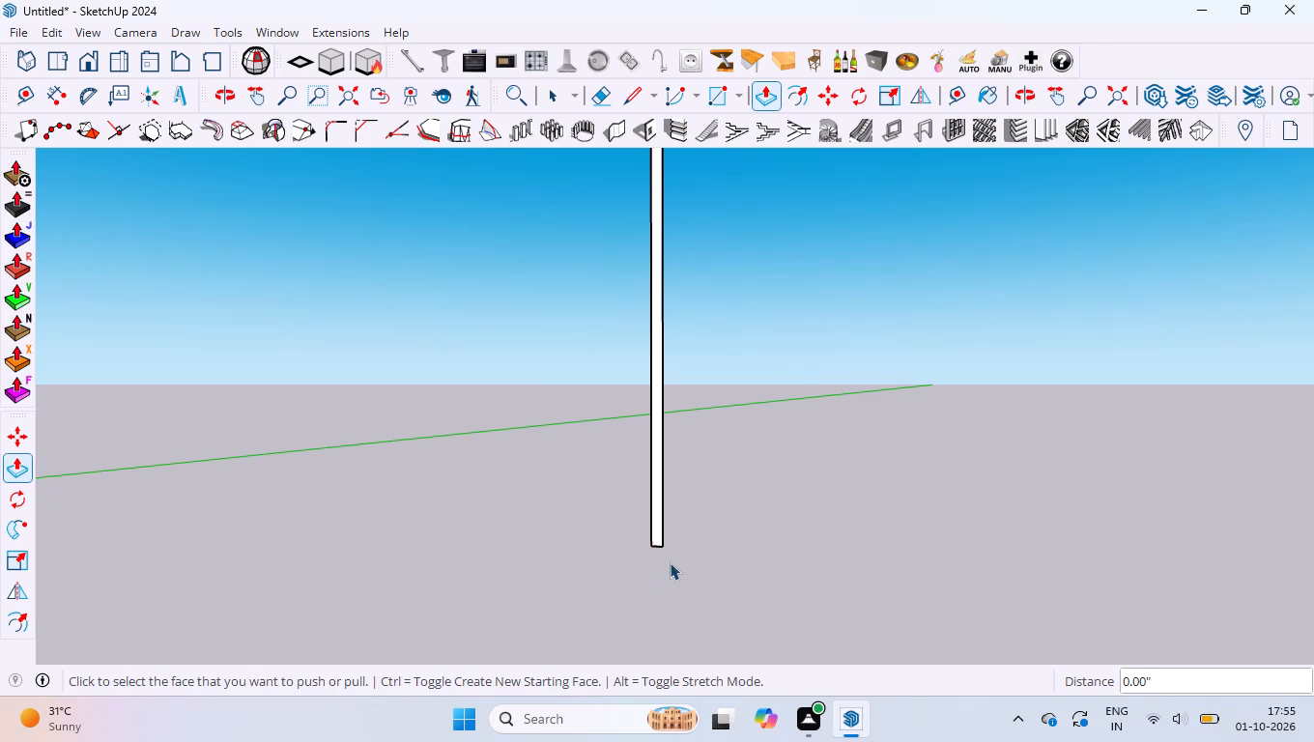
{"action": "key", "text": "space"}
Select the entire isolated strip and reveal the rest of the cabinet around it.
{"action": "scroll", "coordinate": [689, 565], "scroll_direction": "down", "scroll_amount": 8}
{"action": "left_click_drag", "start_coordinate": [616, 149], "coordinate": [658, 230]}
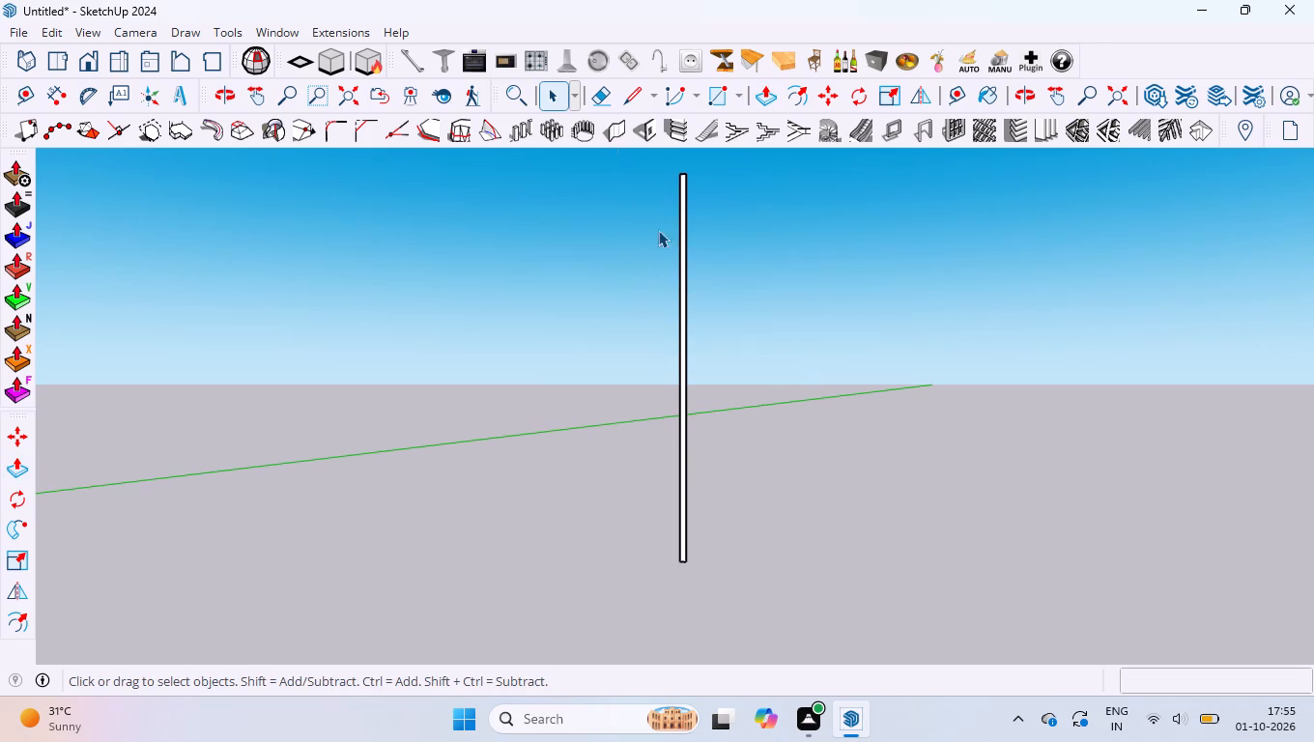
{"action": "left_click_drag", "start_coordinate": [658, 230], "coordinate": [827, 623]}
{"action": "right_click", "coordinate": [682, 410]}
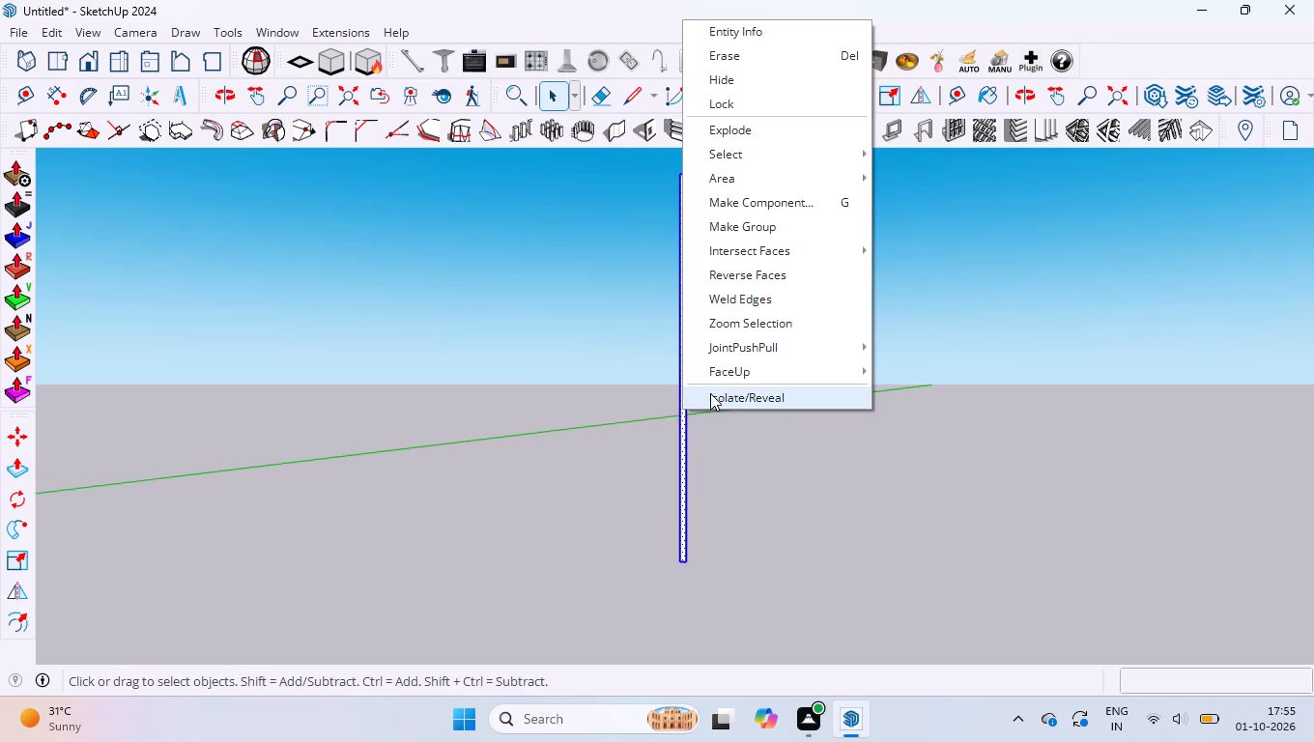
{"action": "left_click", "coordinate": [710, 391]}
Push/Pull the strip face about 21.87" out to the cabinet's front edge as the right upper compartment's central partition.
{"action": "scroll", "coordinate": [669, 362], "scroll_direction": "up", "scroll_amount": 10}
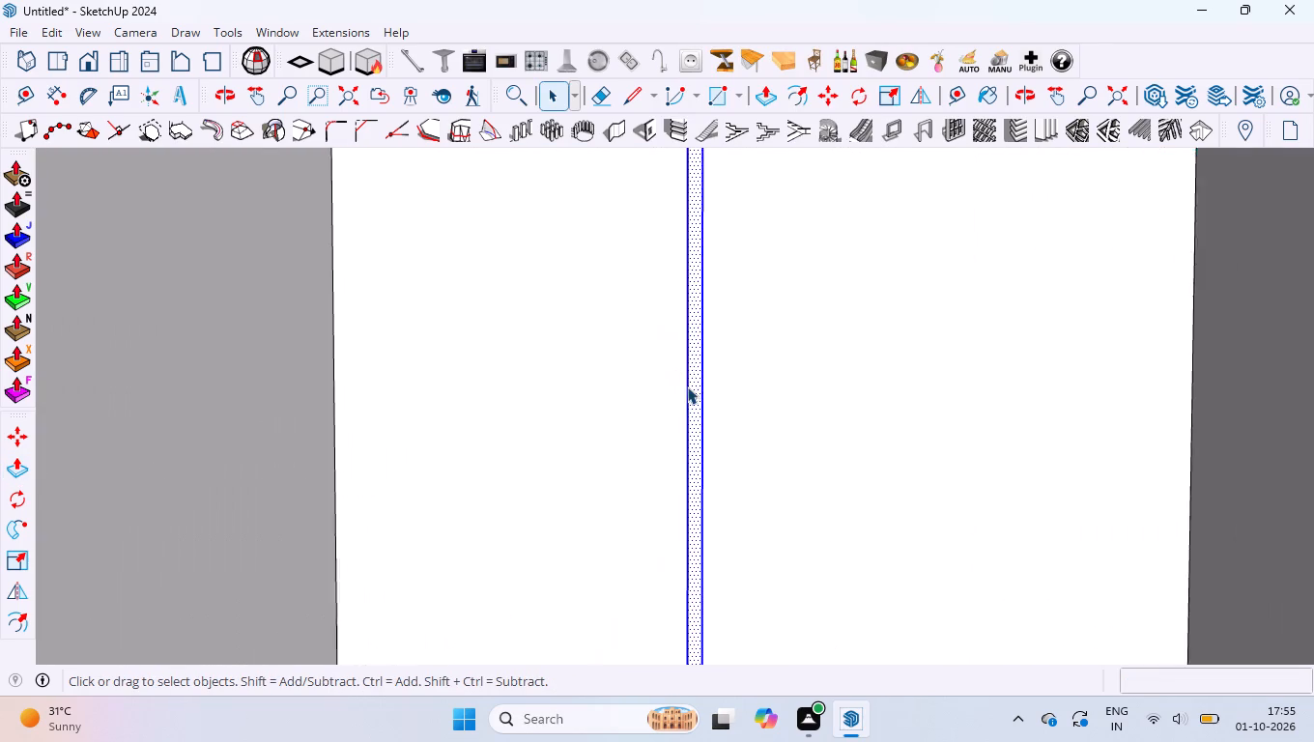
{"action": "key", "text": "p"}
{"action": "left_click", "coordinate": [700, 388]}
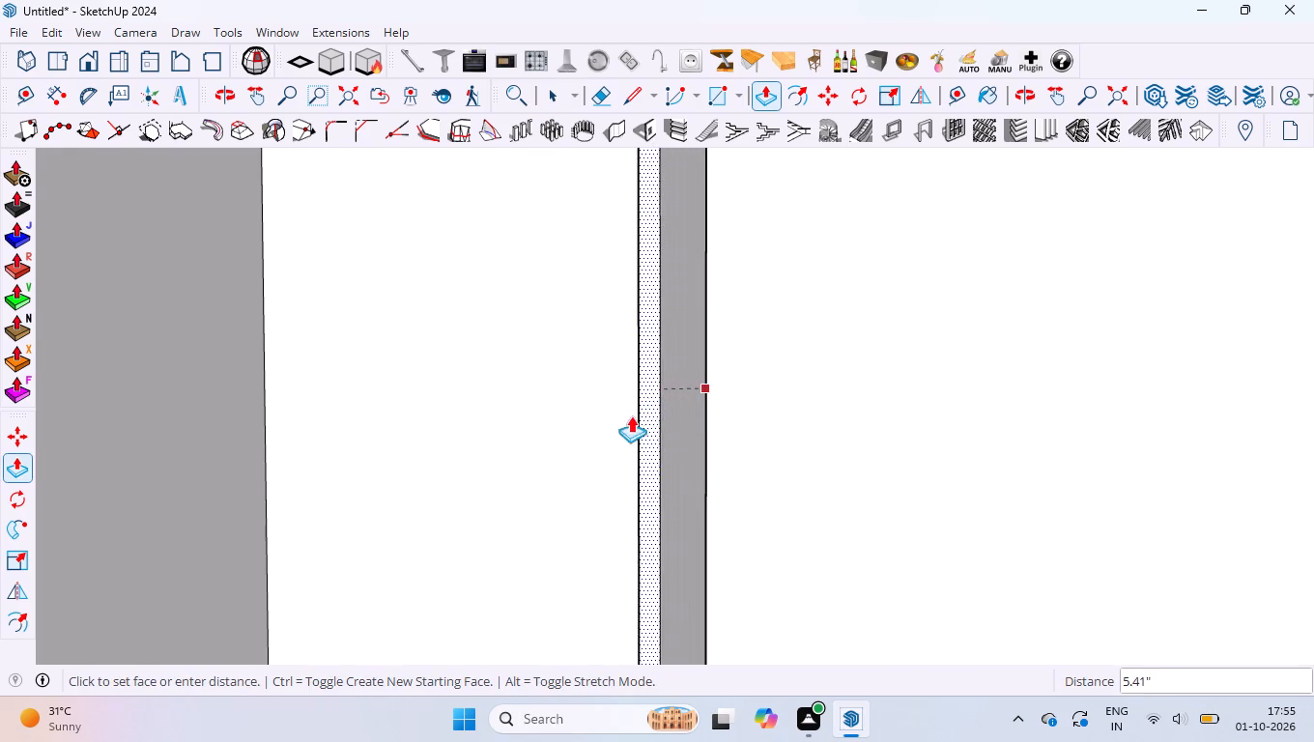
{"action": "scroll", "coordinate": [623, 419], "scroll_direction": "down", "scroll_amount": 14}
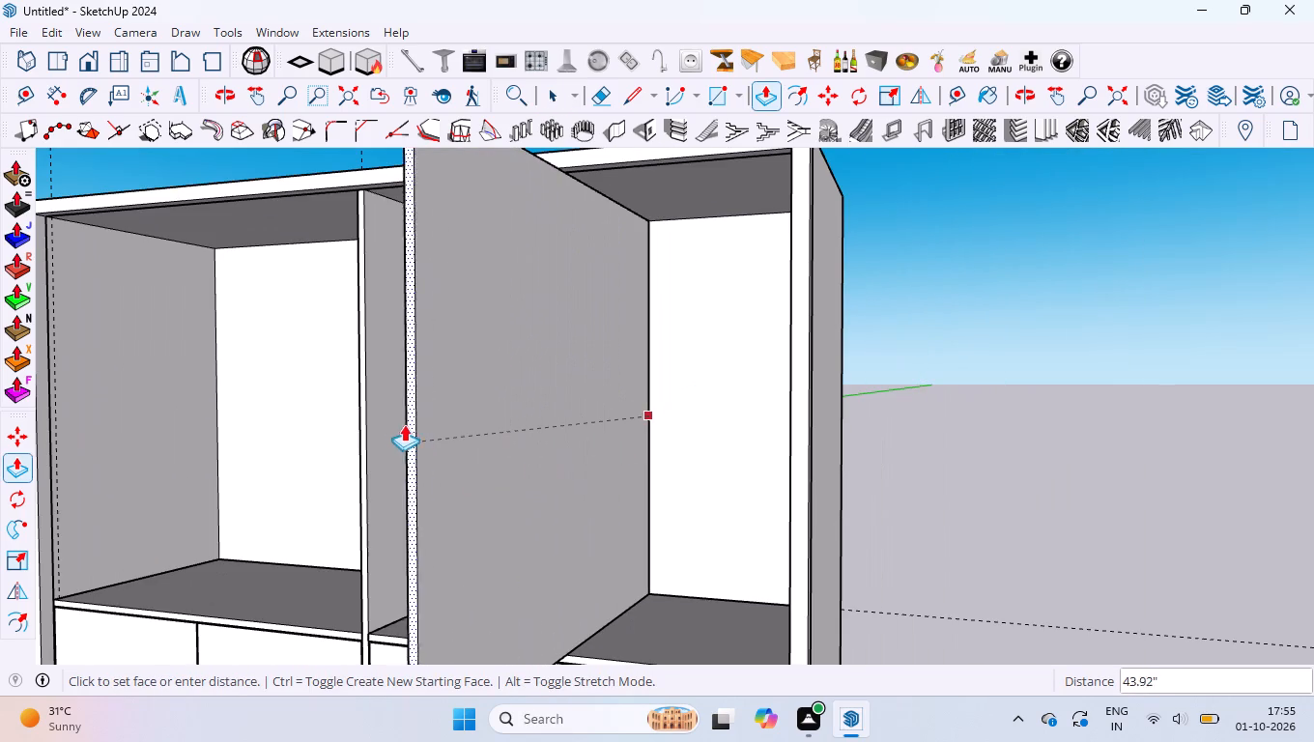
{"action": "middle_click_drag", "start_coordinate": [438, 421], "coordinate": [918, 464]}
{"action": "scroll", "coordinate": [965, 383], "scroll_direction": "up", "scroll_amount": 9}
{"action": "scroll", "coordinate": [852, 417], "scroll_direction": "up", "scroll_amount": 11}
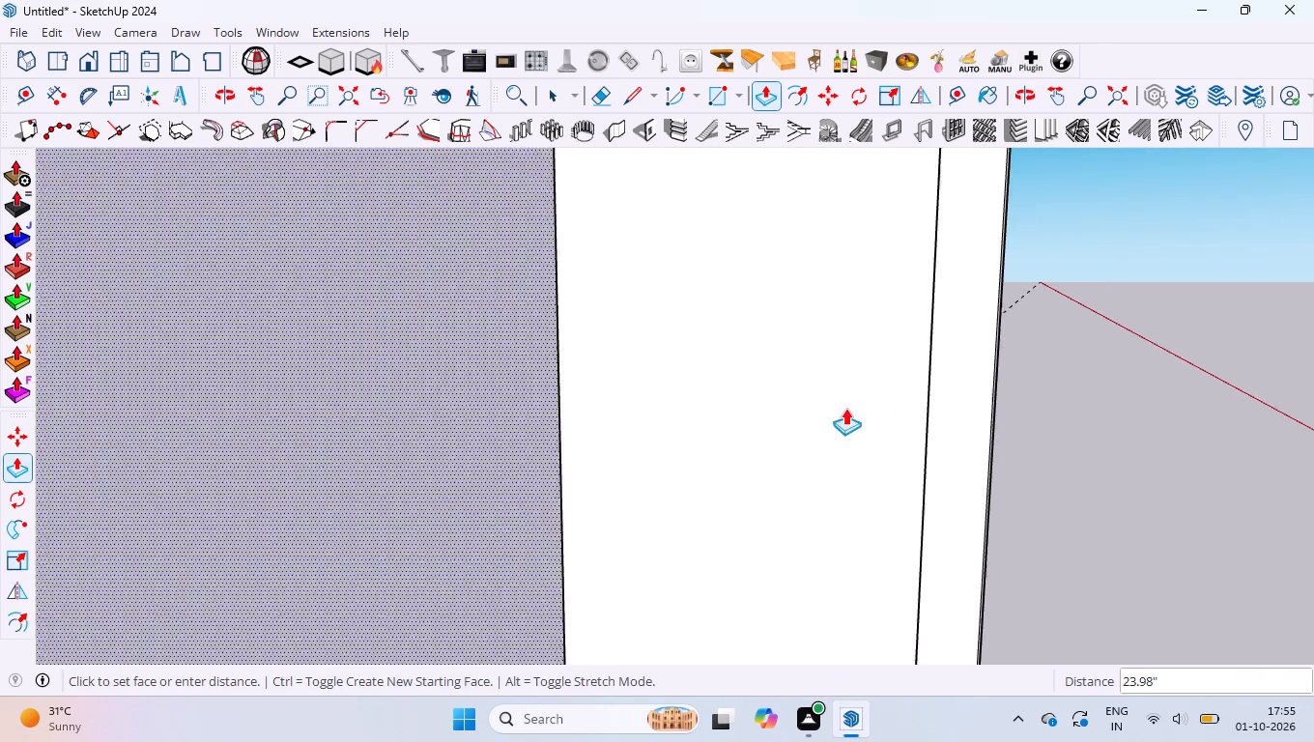
{"action": "left_click", "coordinate": [937, 351]}
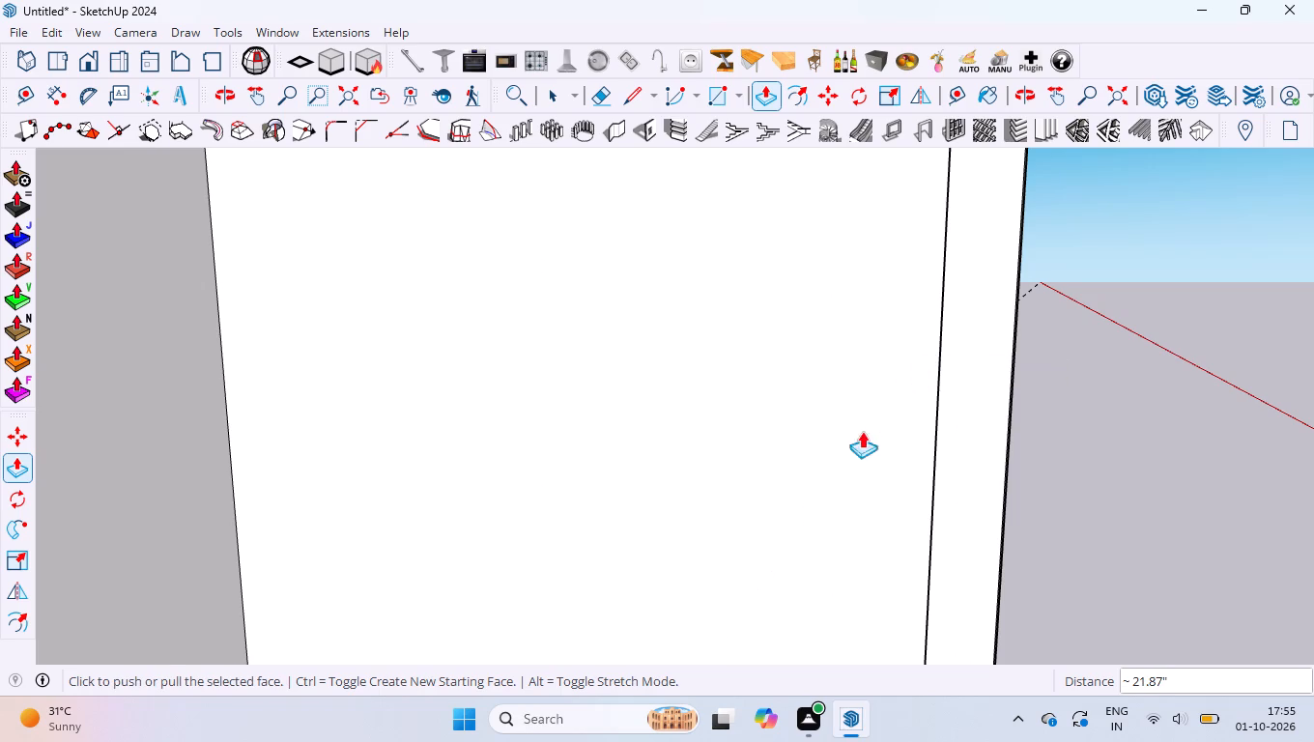
{"action": "scroll", "coordinate": [799, 510], "scroll_direction": "down", "scroll_amount": 20}
{"action": "middle_click_drag", "start_coordinate": [810, 460], "coordinate": [472, 466]}
{"action": "scroll", "coordinate": [622, 411], "scroll_direction": "down", "scroll_amount": 8}
{"action": "scroll", "coordinate": [701, 500], "scroll_direction": "up", "scroll_amount": 9}
{"action": "key", "text": "space"}
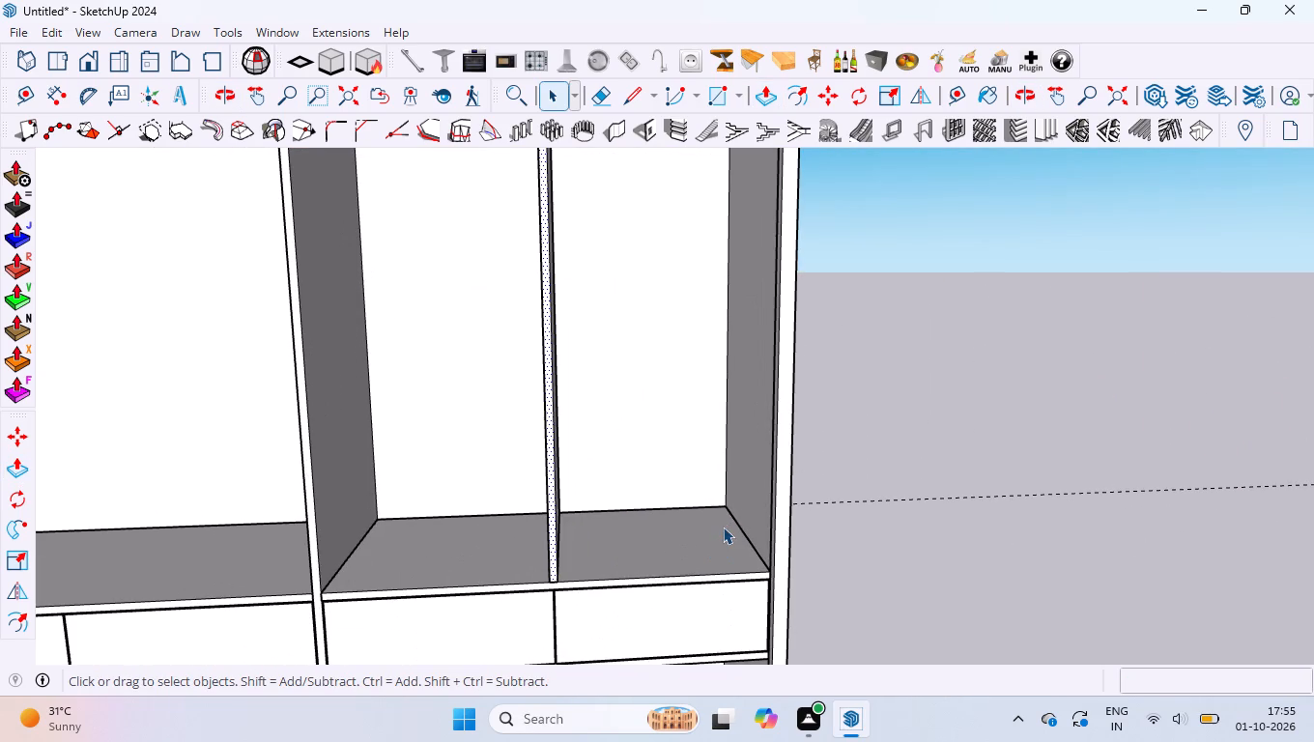
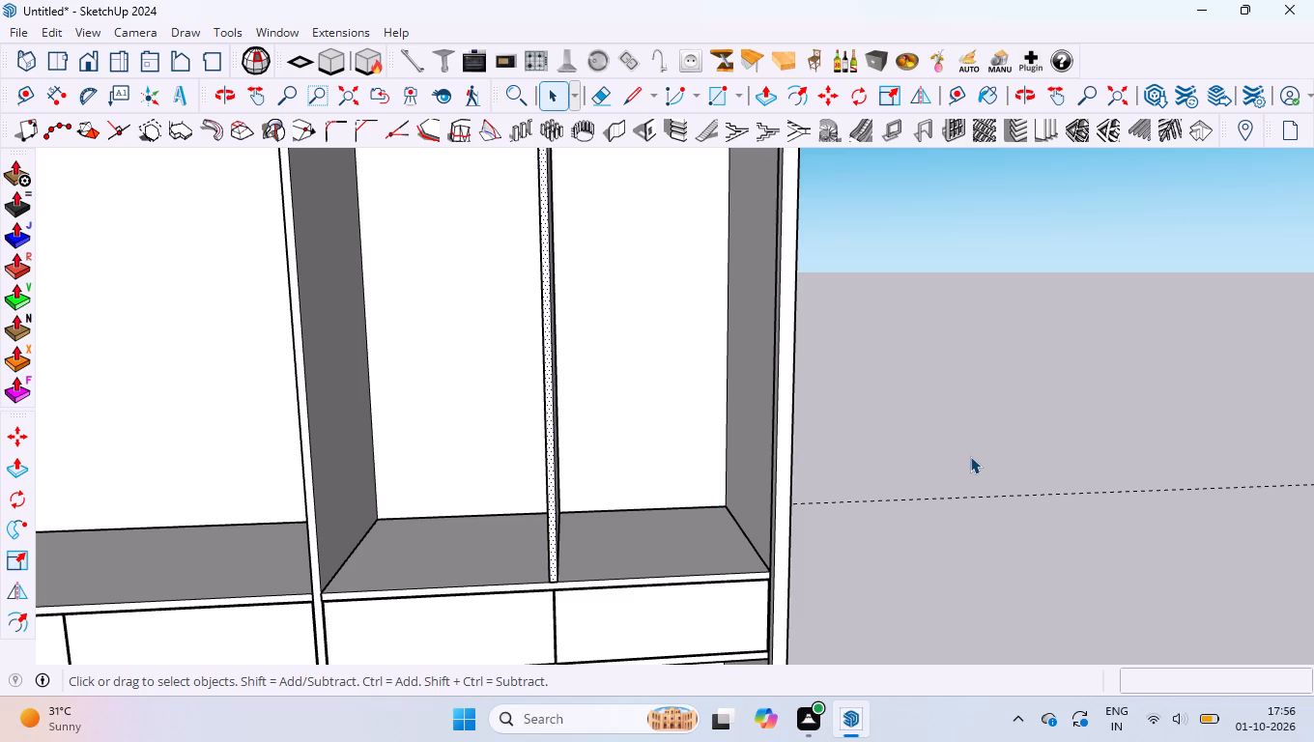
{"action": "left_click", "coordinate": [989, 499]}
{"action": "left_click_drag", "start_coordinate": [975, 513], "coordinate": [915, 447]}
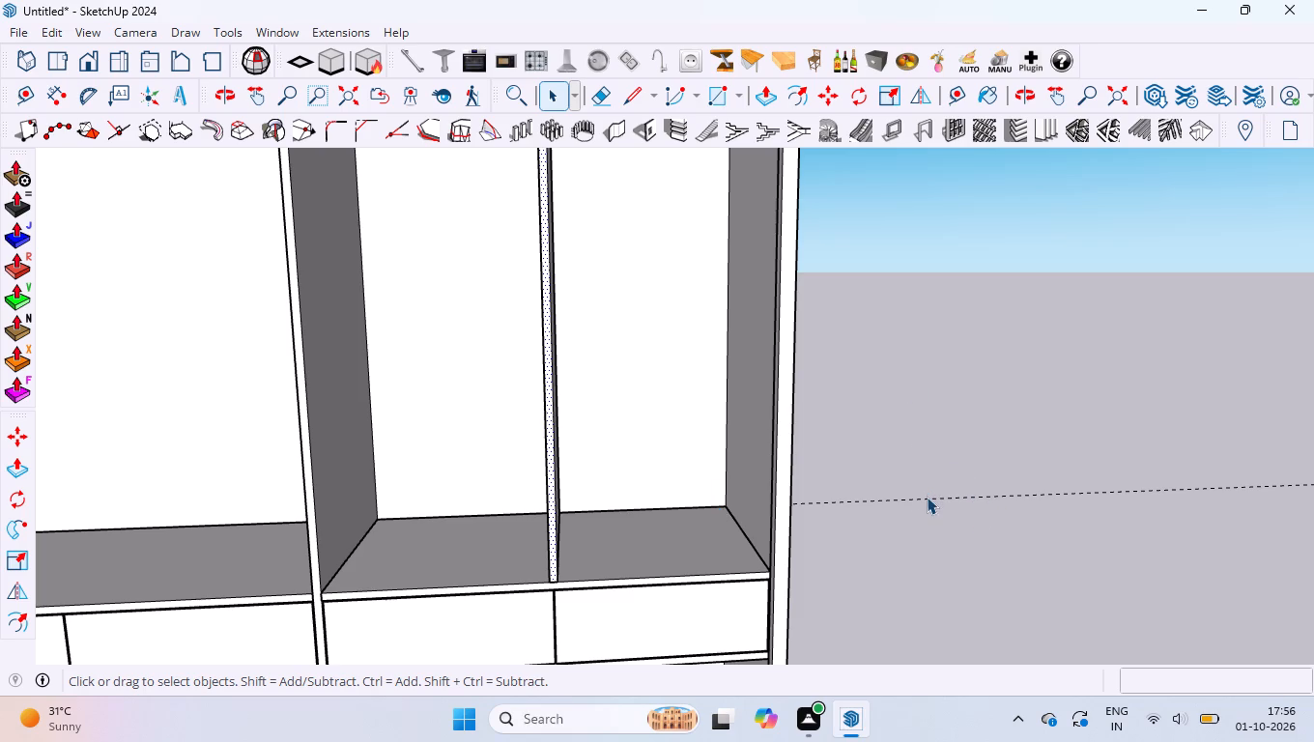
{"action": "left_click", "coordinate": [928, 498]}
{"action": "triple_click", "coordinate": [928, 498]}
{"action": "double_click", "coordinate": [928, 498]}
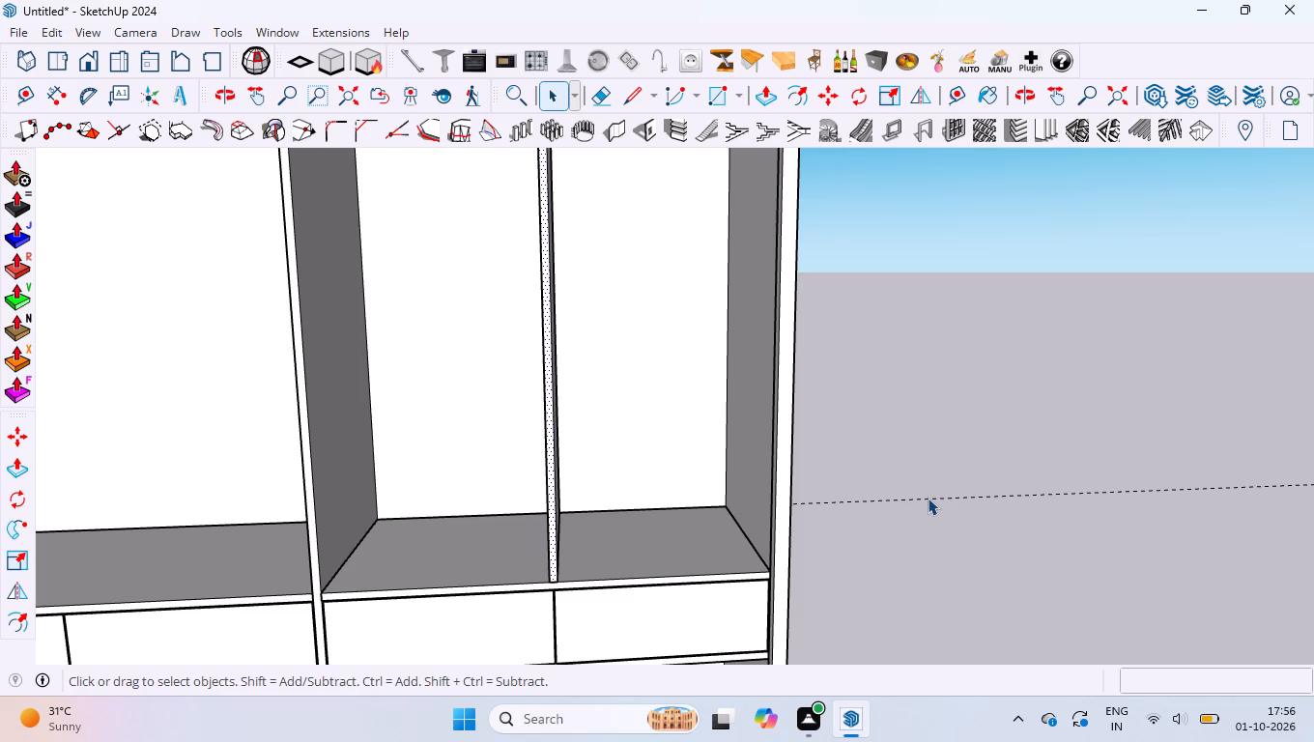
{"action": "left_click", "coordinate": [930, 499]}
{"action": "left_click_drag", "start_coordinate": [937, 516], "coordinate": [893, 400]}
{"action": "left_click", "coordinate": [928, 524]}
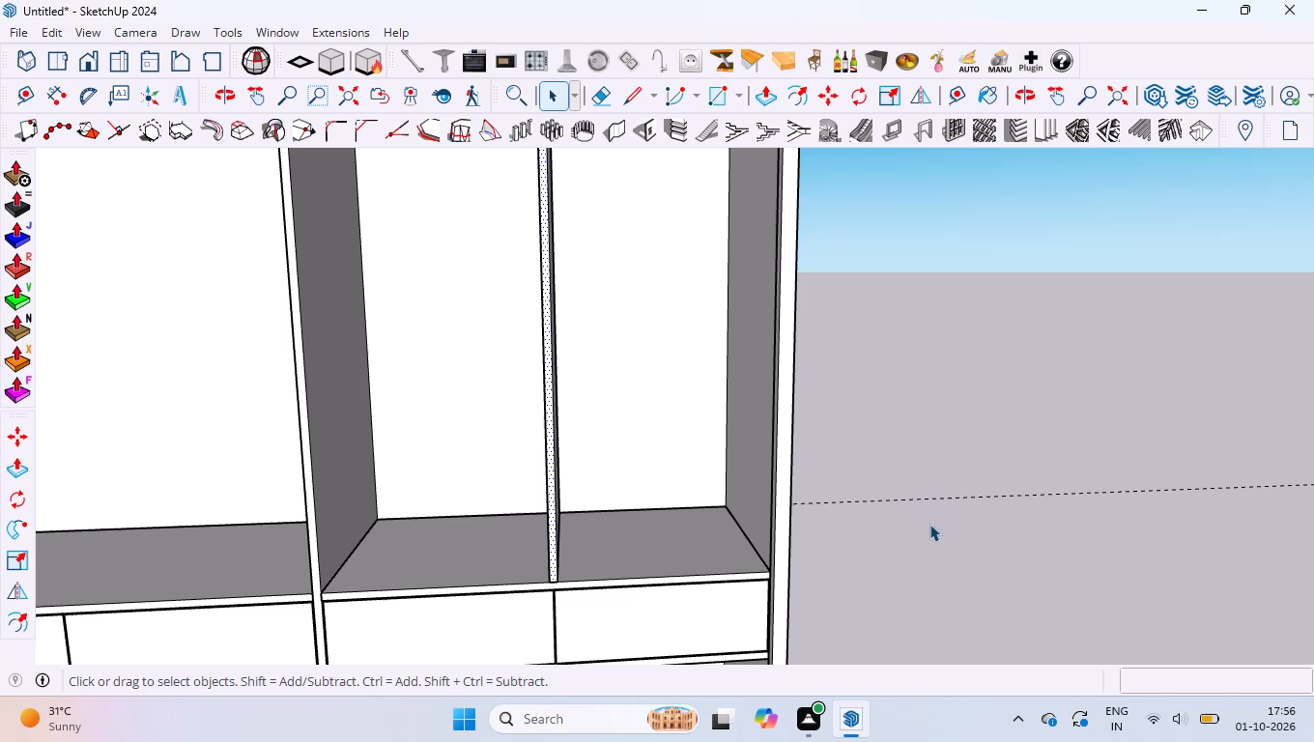
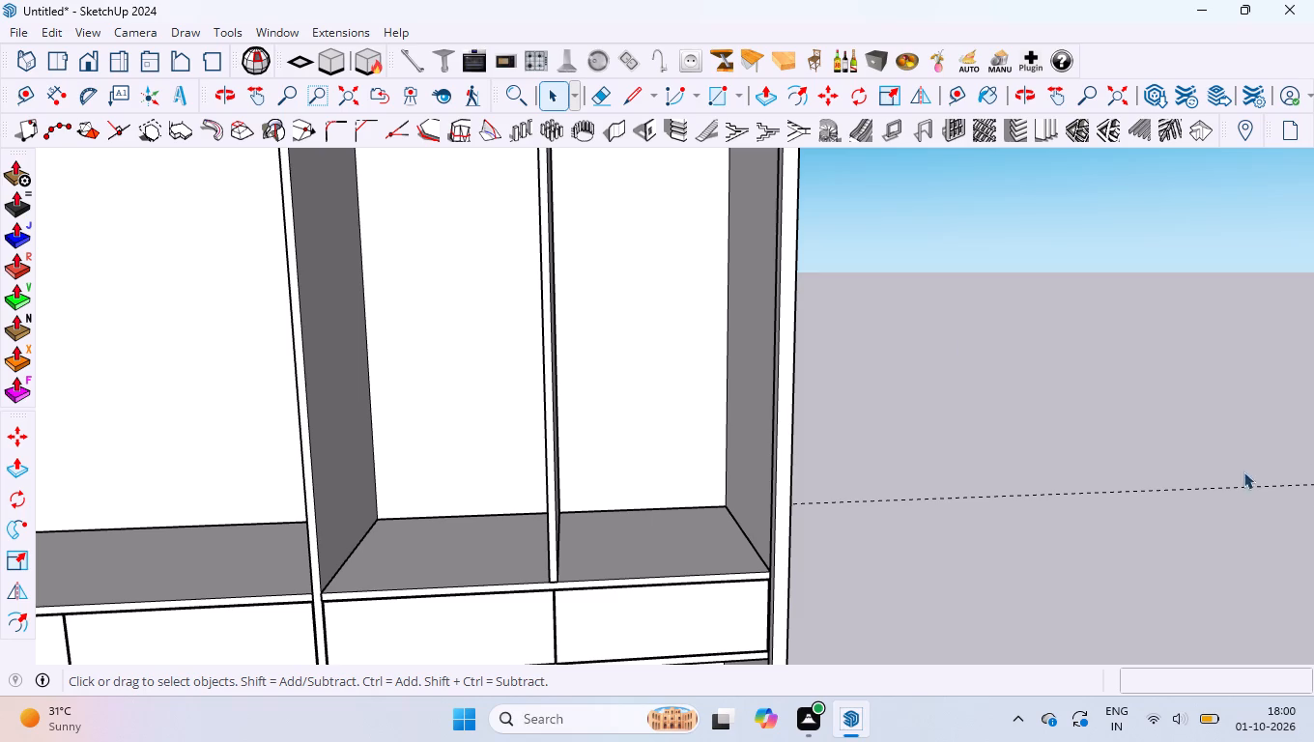
Examine the drawer-front panels below the upper compartments in both halves of the cabinet.
{"action": "scroll", "coordinate": [567, 500], "scroll_direction": "down", "scroll_amount": 4}
{"action": "scroll", "coordinate": [655, 492], "scroll_direction": "down", "scroll_amount": 9}
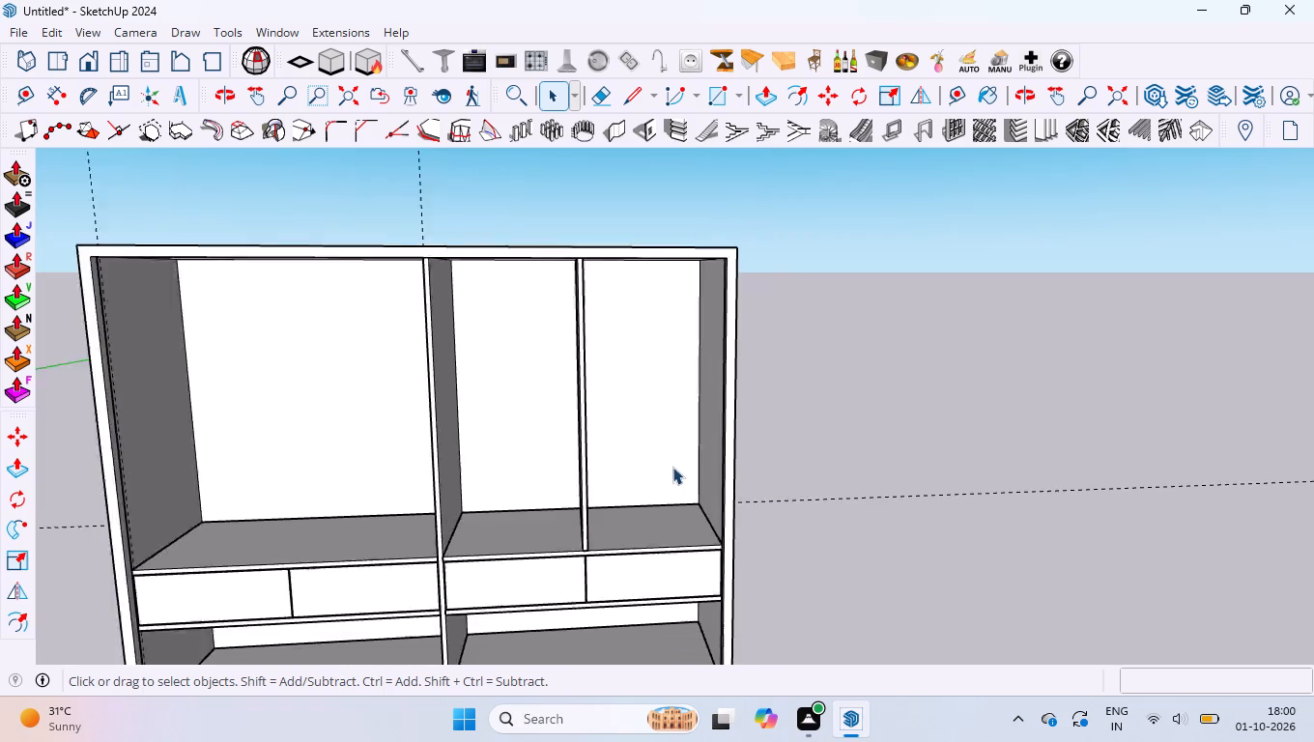
{"action": "scroll", "coordinate": [672, 467], "scroll_direction": "down", "scroll_amount": 4}
{"action": "scroll", "coordinate": [582, 564], "scroll_direction": "up", "scroll_amount": 4}
{"action": "left_click", "coordinate": [387, 535]}
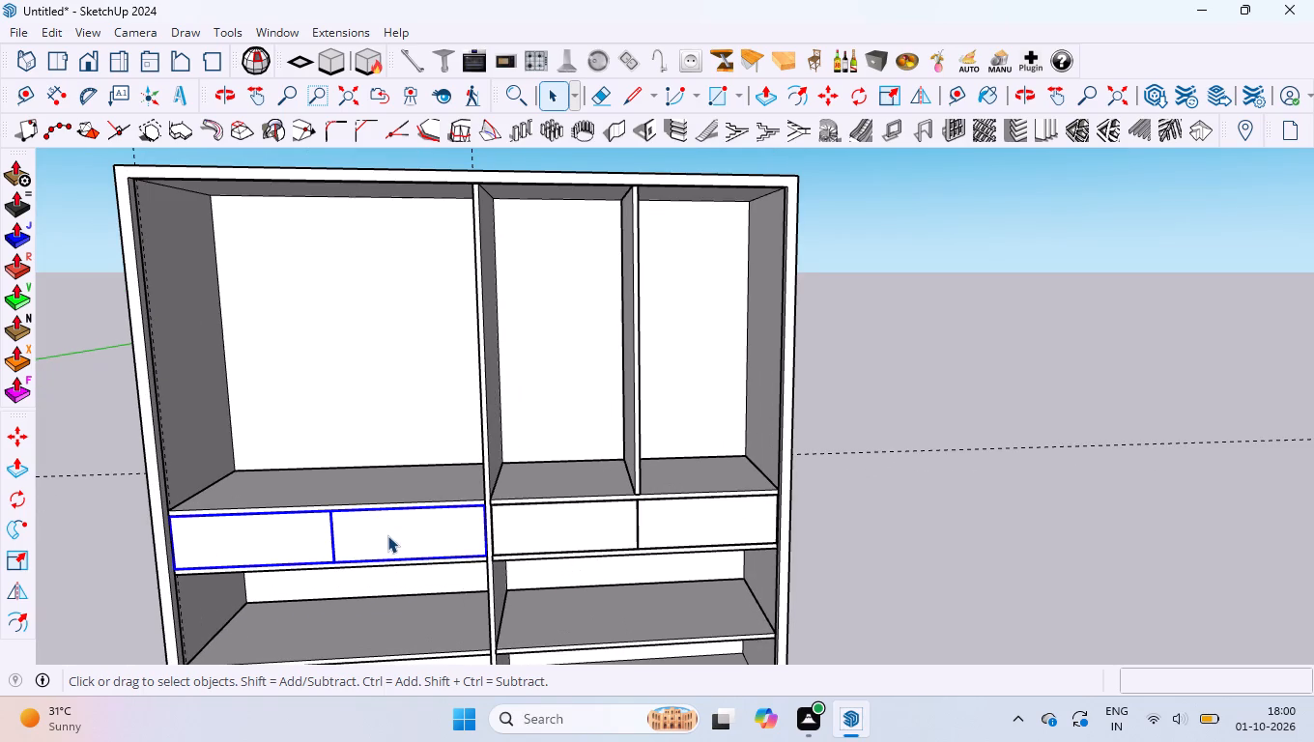
{"action": "left_click", "coordinate": [544, 543]}
{"action": "left_click", "coordinate": [938, 419]}
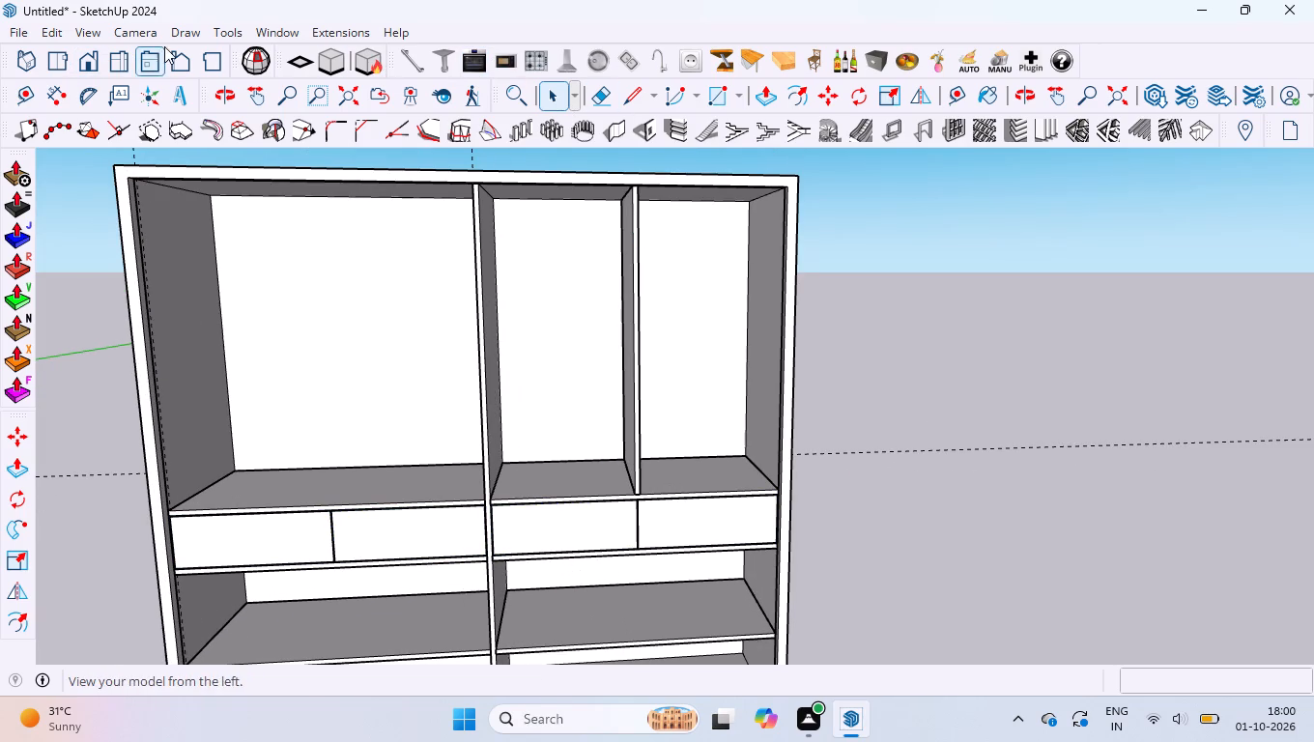
Open the left compartment's drawer-front group and erase the right-hand front's face and outer edges around its top inner corner.
{"action": "scroll", "coordinate": [505, 546], "scroll_direction": "up", "scroll_amount": 2}
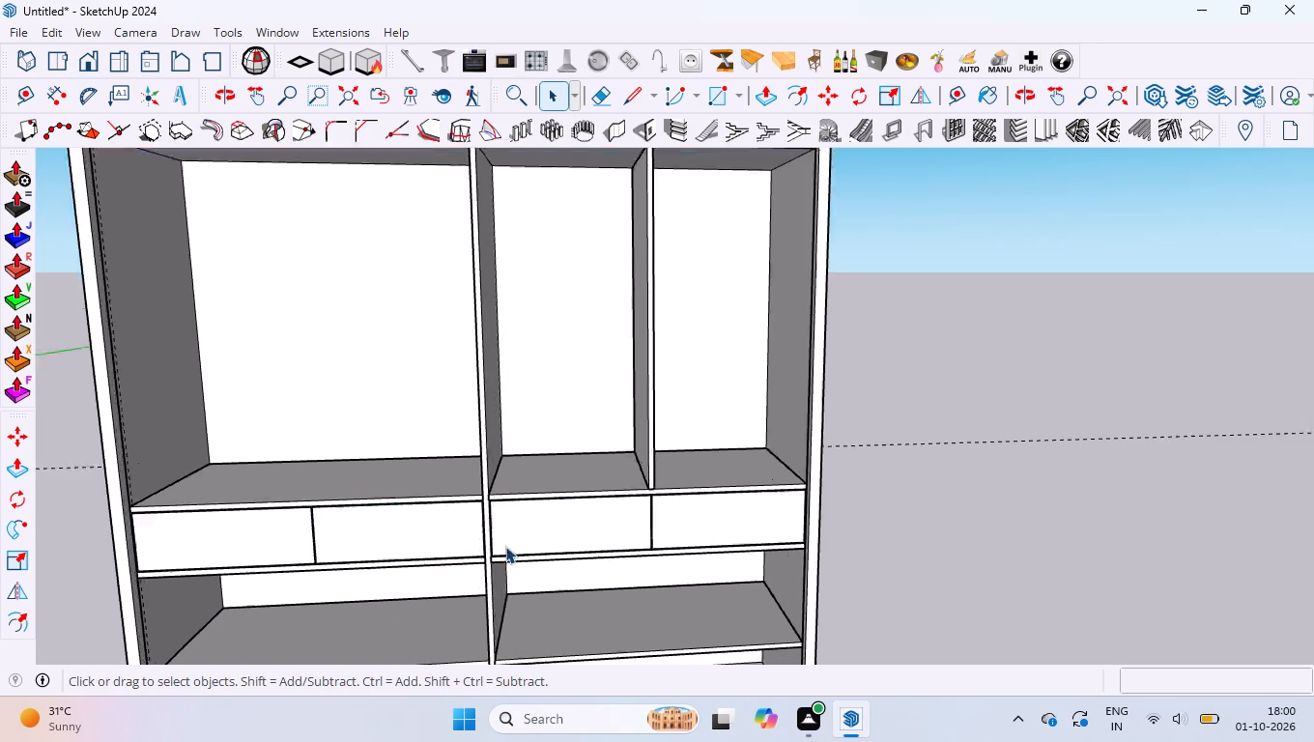
{"action": "scroll", "coordinate": [505, 546], "scroll_direction": "up", "scroll_amount": 1}
{"action": "scroll", "coordinate": [365, 520], "scroll_direction": "up", "scroll_amount": 11}
{"action": "middle_click_drag", "start_coordinate": [306, 518], "coordinate": [328, 522]}
{"action": "scroll", "coordinate": [212, 500], "scroll_direction": "up", "scroll_amount": 3}
{"action": "left_click", "coordinate": [212, 499]}
{"action": "double_click", "coordinate": [212, 499]}
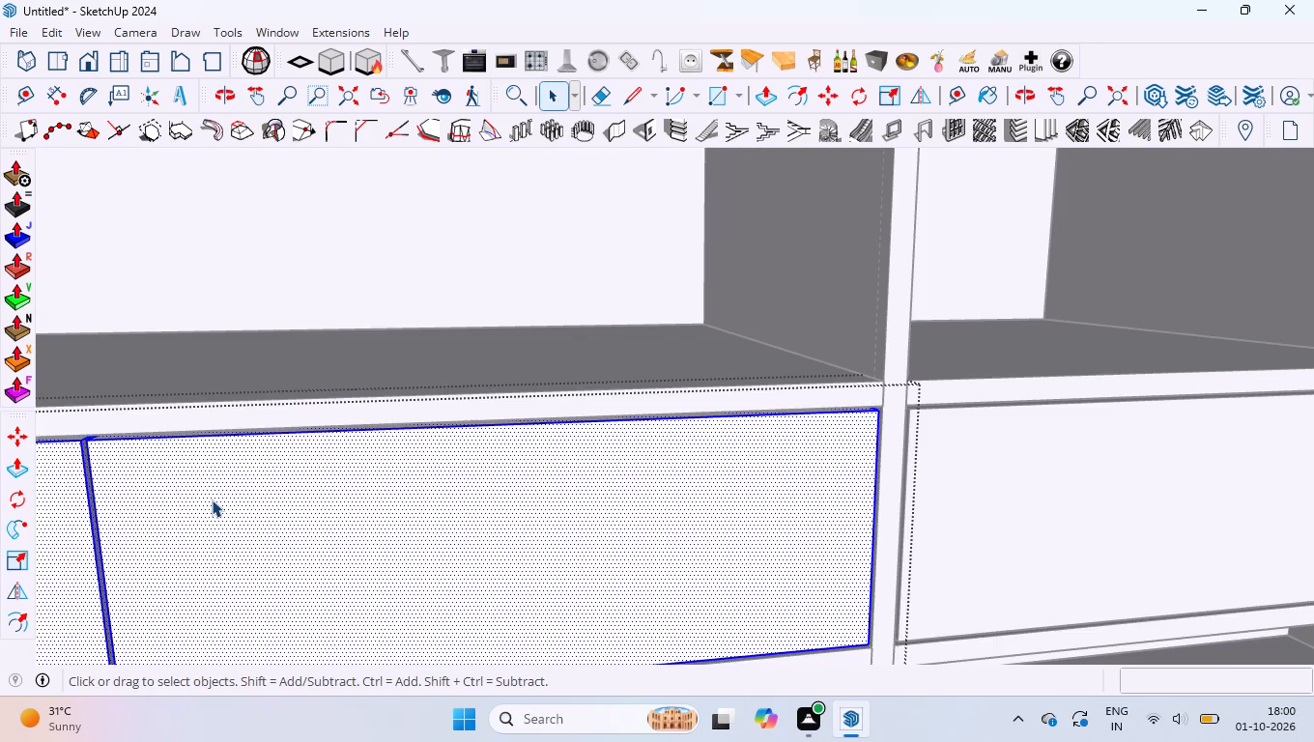
{"action": "left_click", "coordinate": [212, 499]}
{"action": "key", "text": "e"}
{"action": "left_click_drag", "start_coordinate": [212, 499], "coordinate": [214, 542]}
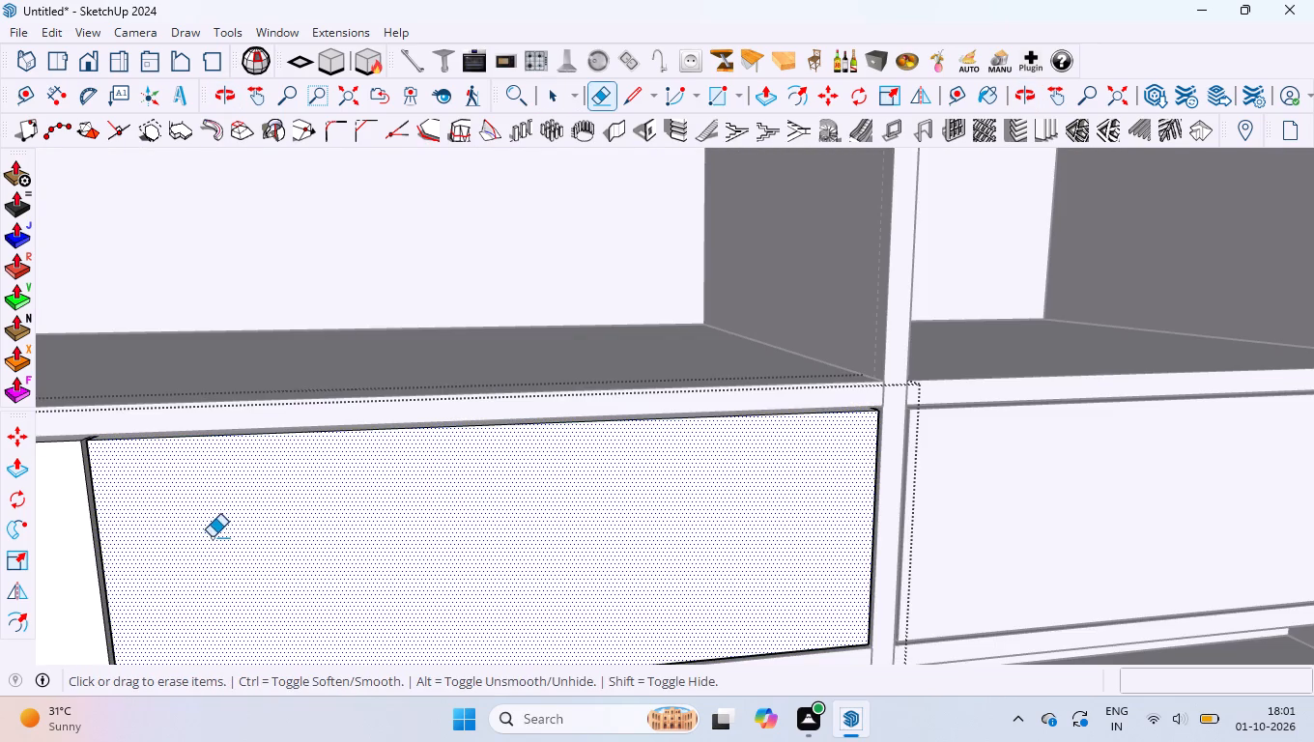
{"action": "scroll", "coordinate": [87, 452], "scroll_direction": "up", "scroll_amount": 19}
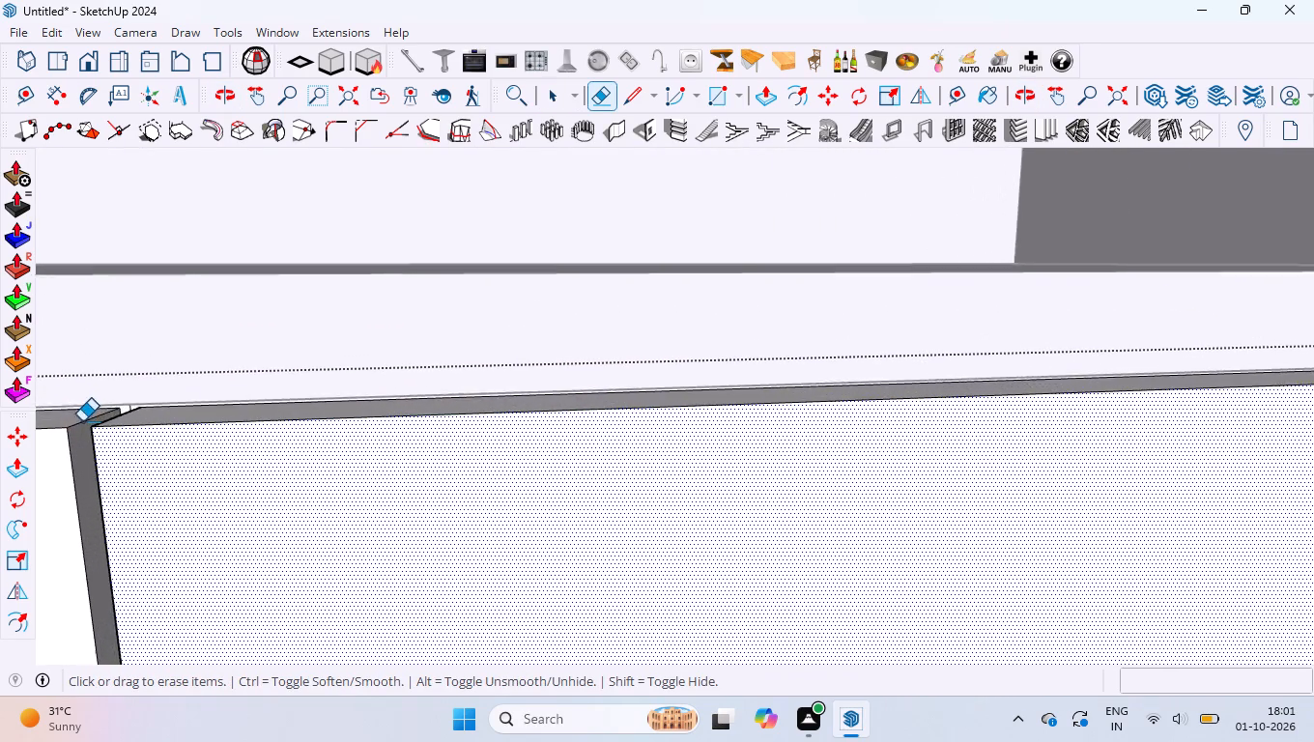
{"action": "scroll", "coordinate": [82, 421], "scroll_direction": "up", "scroll_amount": 8}
{"action": "left_click_drag", "start_coordinate": [114, 416], "coordinate": [133, 451]}
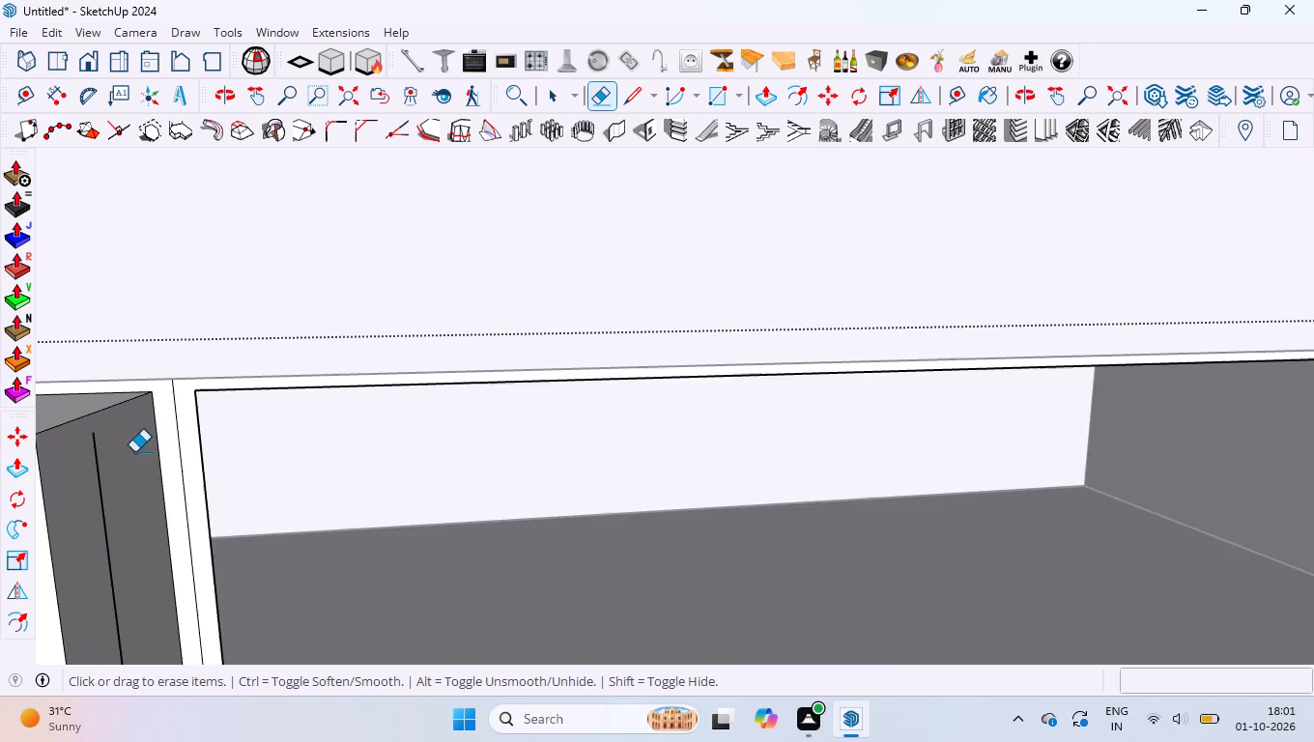
{"action": "scroll", "coordinate": [213, 437], "scroll_direction": "down", "scroll_amount": 7}
{"action": "scroll", "coordinate": [204, 447], "scroll_direction": "up", "scroll_amount": 18}
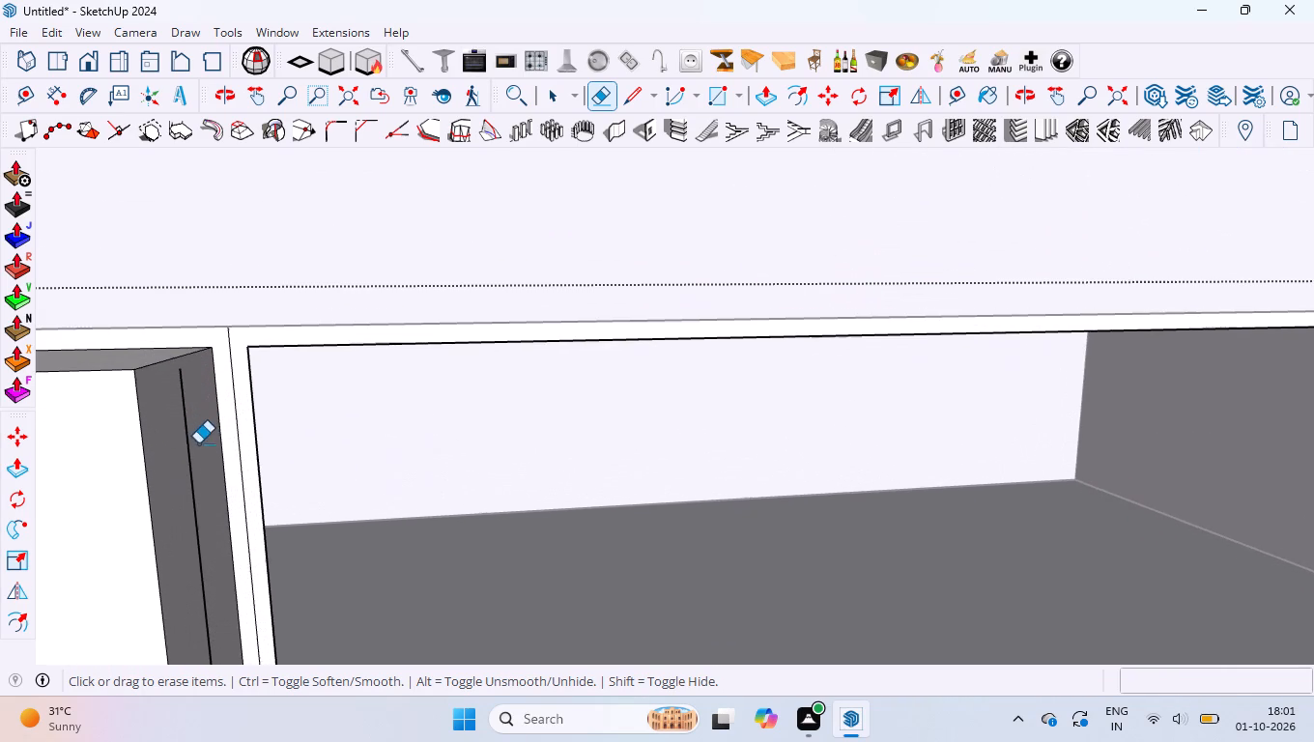
{"action": "left_click_drag", "start_coordinate": [174, 427], "coordinate": [198, 417]}
Erase the remaining edges at the right-hand front's bottom outer corner, keeping only the thin frame behind it.
{"action": "scroll", "coordinate": [198, 417], "scroll_direction": "down", "scroll_amount": 16}
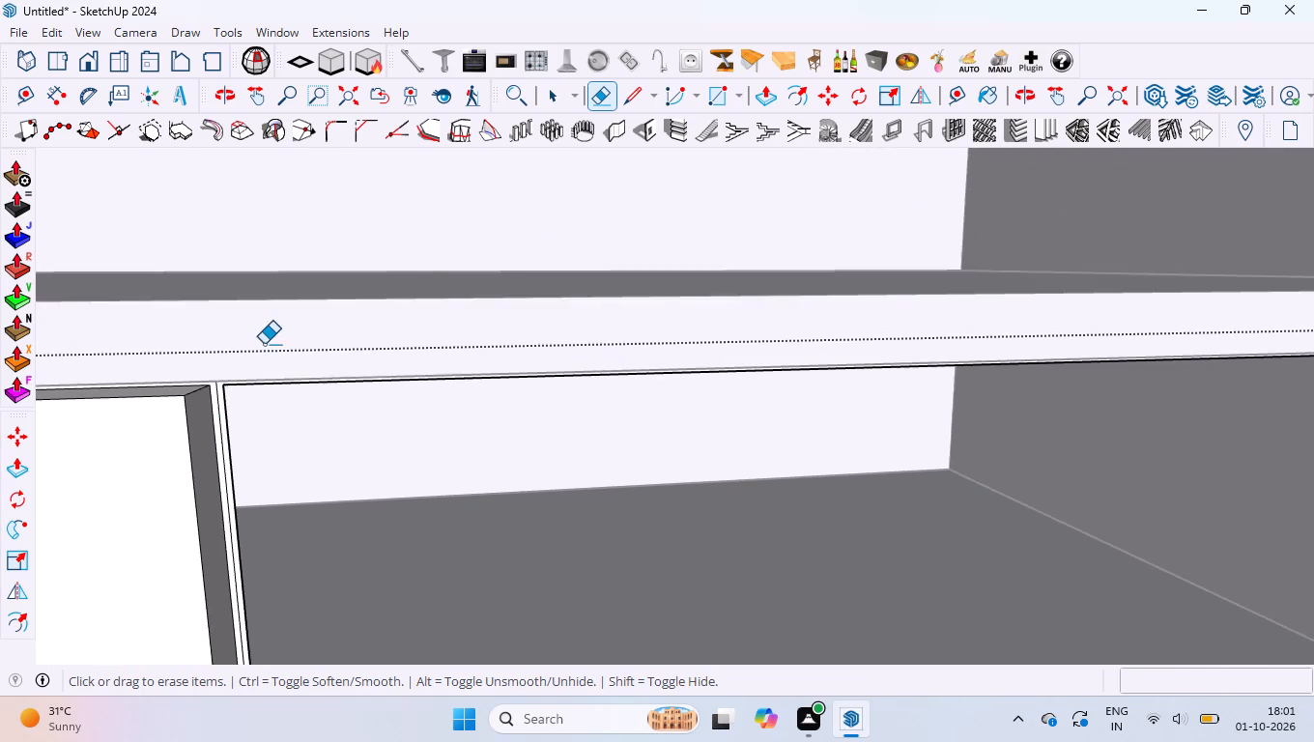
{"action": "scroll", "coordinate": [264, 344], "scroll_direction": "down", "scroll_amount": 10}
{"action": "scroll", "coordinate": [756, 528], "scroll_direction": "up", "scroll_amount": 8}
{"action": "scroll", "coordinate": [934, 529], "scroll_direction": "up", "scroll_amount": 1}
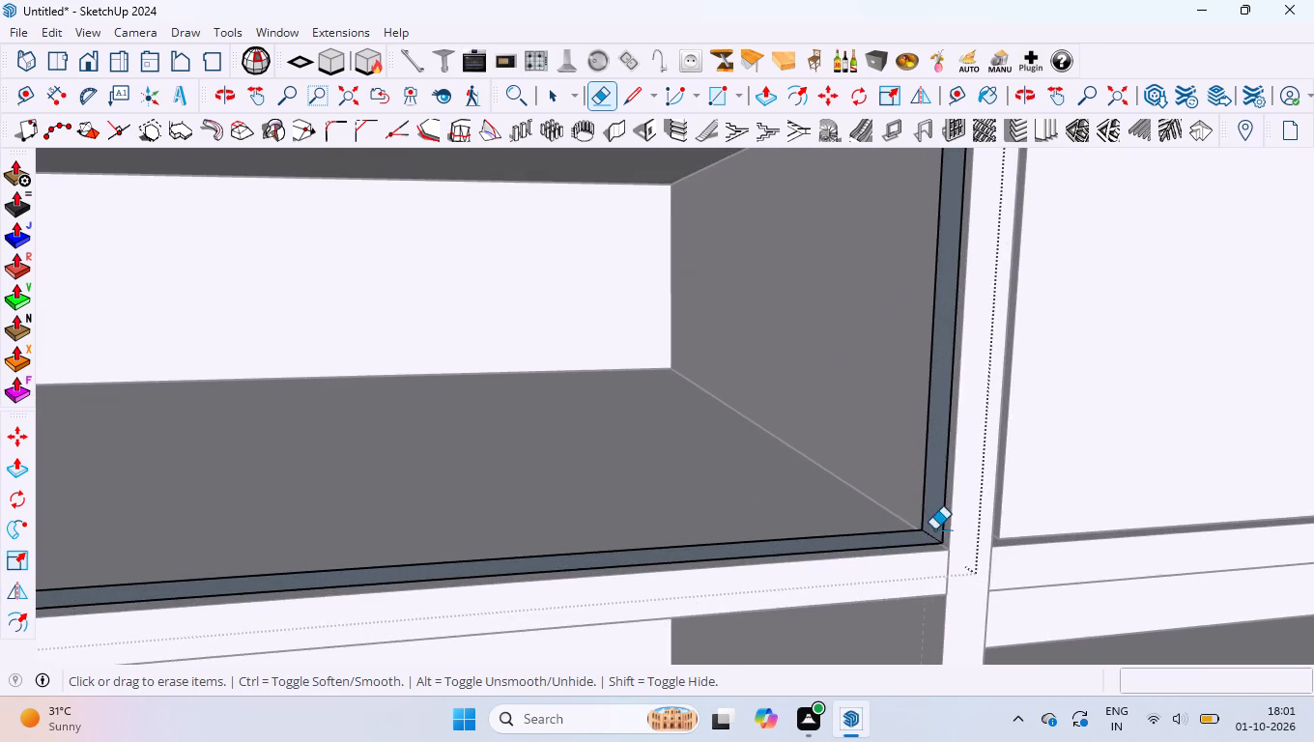
{"action": "scroll", "coordinate": [934, 529], "scroll_direction": "up", "scroll_amount": 17}
{"action": "left_click_drag", "start_coordinate": [949, 528], "coordinate": [928, 493]}
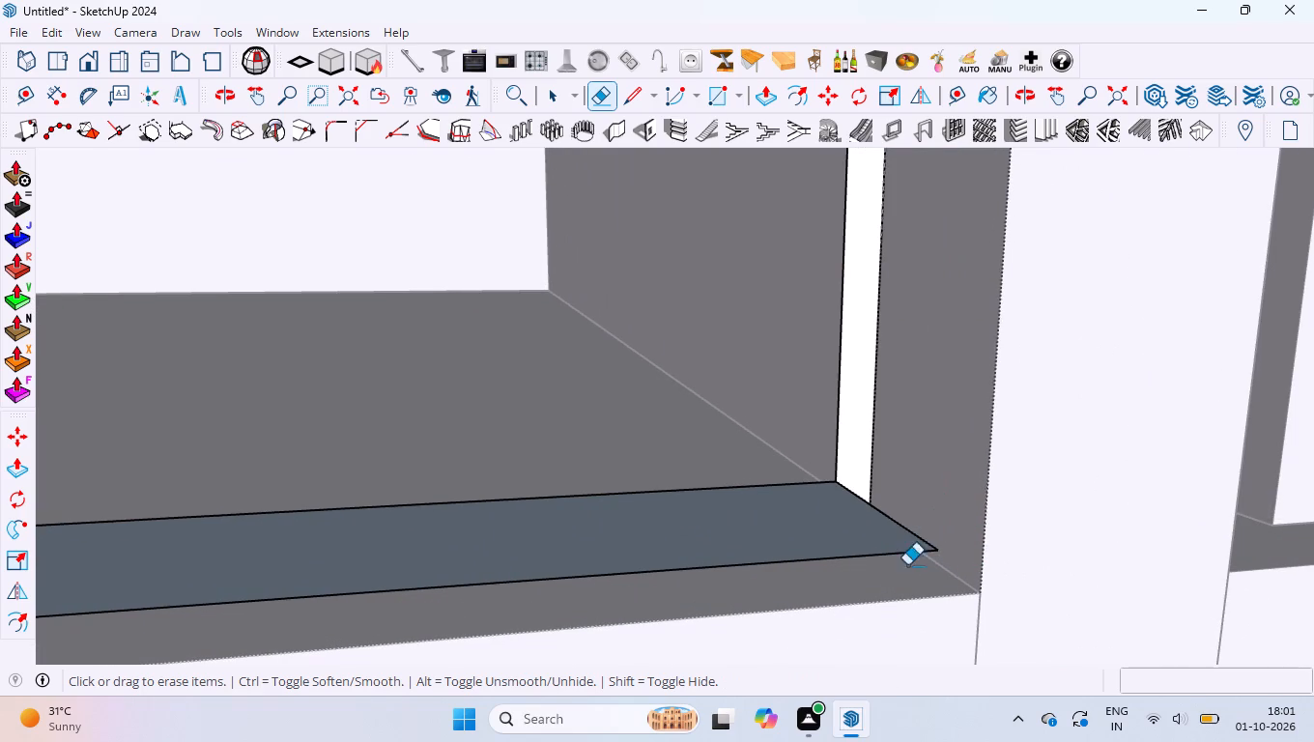
{"action": "left_click_drag", "start_coordinate": [901, 571], "coordinate": [861, 502]}
{"action": "scroll", "coordinate": [869, 534], "scroll_direction": "down", "scroll_amount": 14}
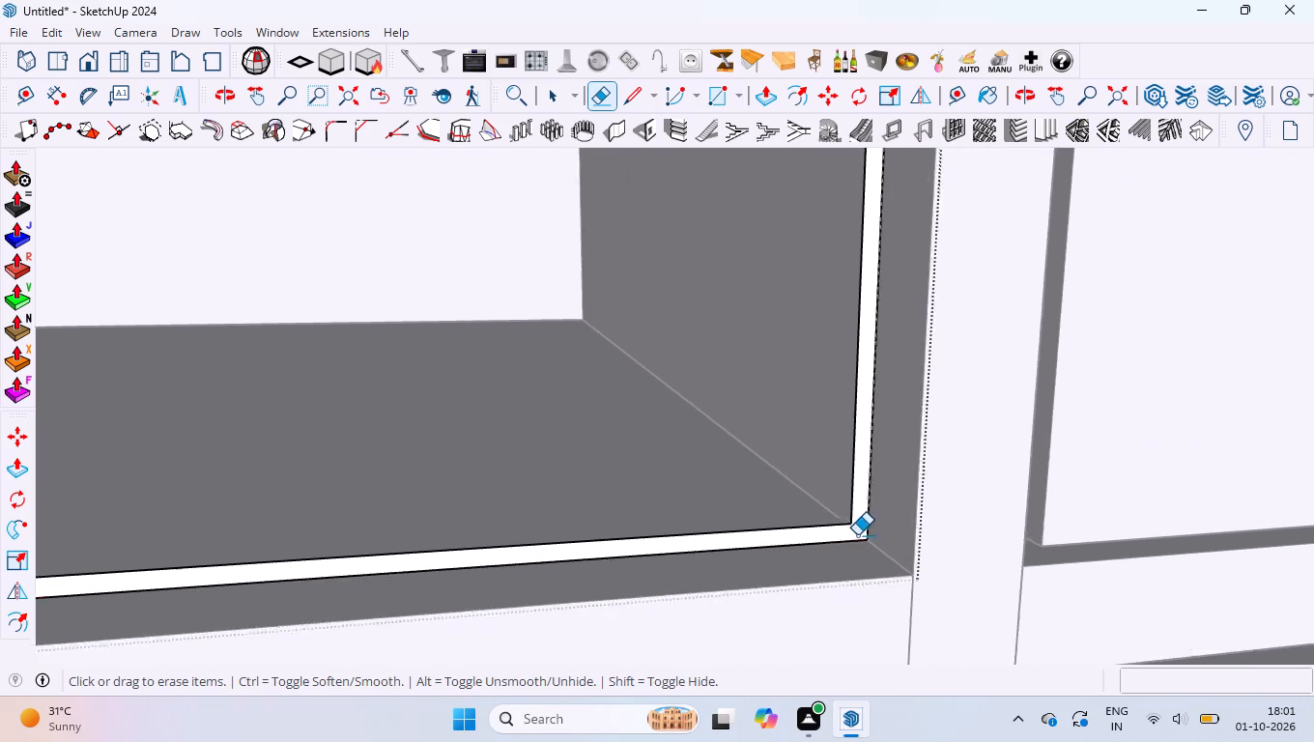
{"action": "scroll", "coordinate": [857, 535], "scroll_direction": "down", "scroll_amount": 20}
{"action": "scroll", "coordinate": [857, 535], "scroll_direction": "down", "scroll_amount": 3}
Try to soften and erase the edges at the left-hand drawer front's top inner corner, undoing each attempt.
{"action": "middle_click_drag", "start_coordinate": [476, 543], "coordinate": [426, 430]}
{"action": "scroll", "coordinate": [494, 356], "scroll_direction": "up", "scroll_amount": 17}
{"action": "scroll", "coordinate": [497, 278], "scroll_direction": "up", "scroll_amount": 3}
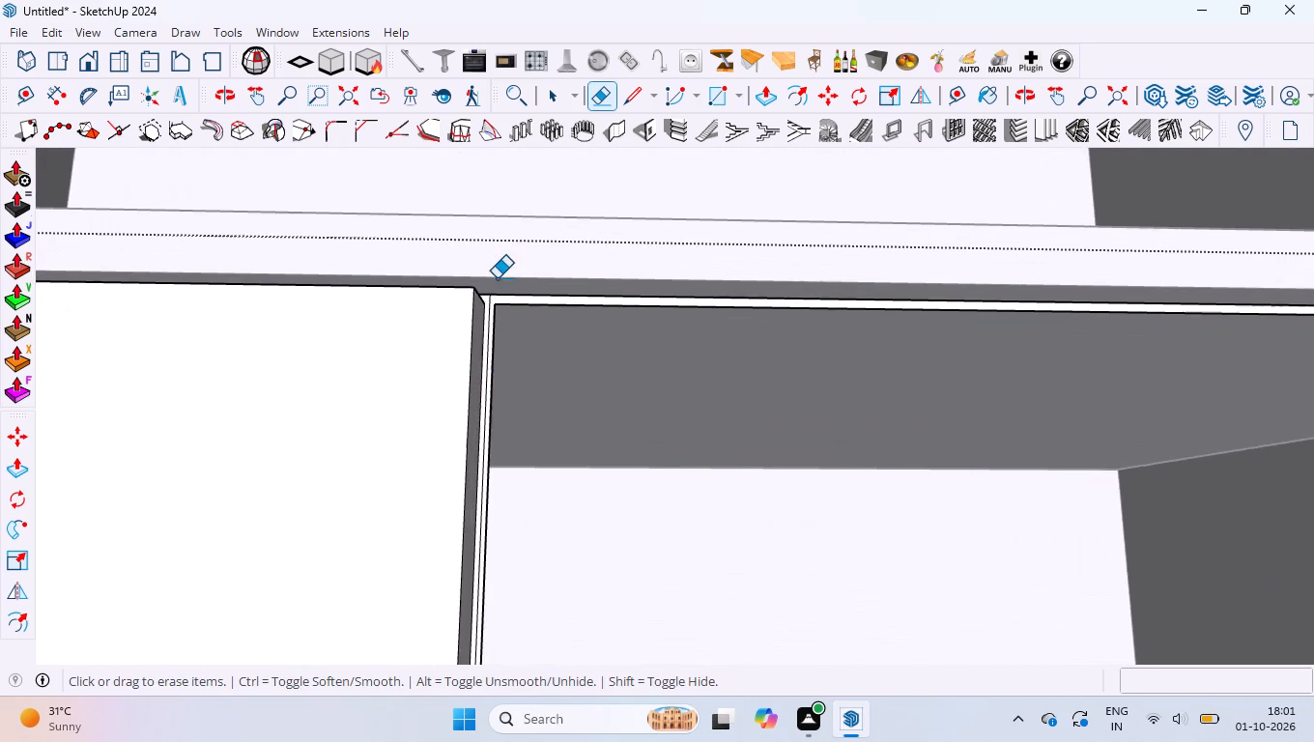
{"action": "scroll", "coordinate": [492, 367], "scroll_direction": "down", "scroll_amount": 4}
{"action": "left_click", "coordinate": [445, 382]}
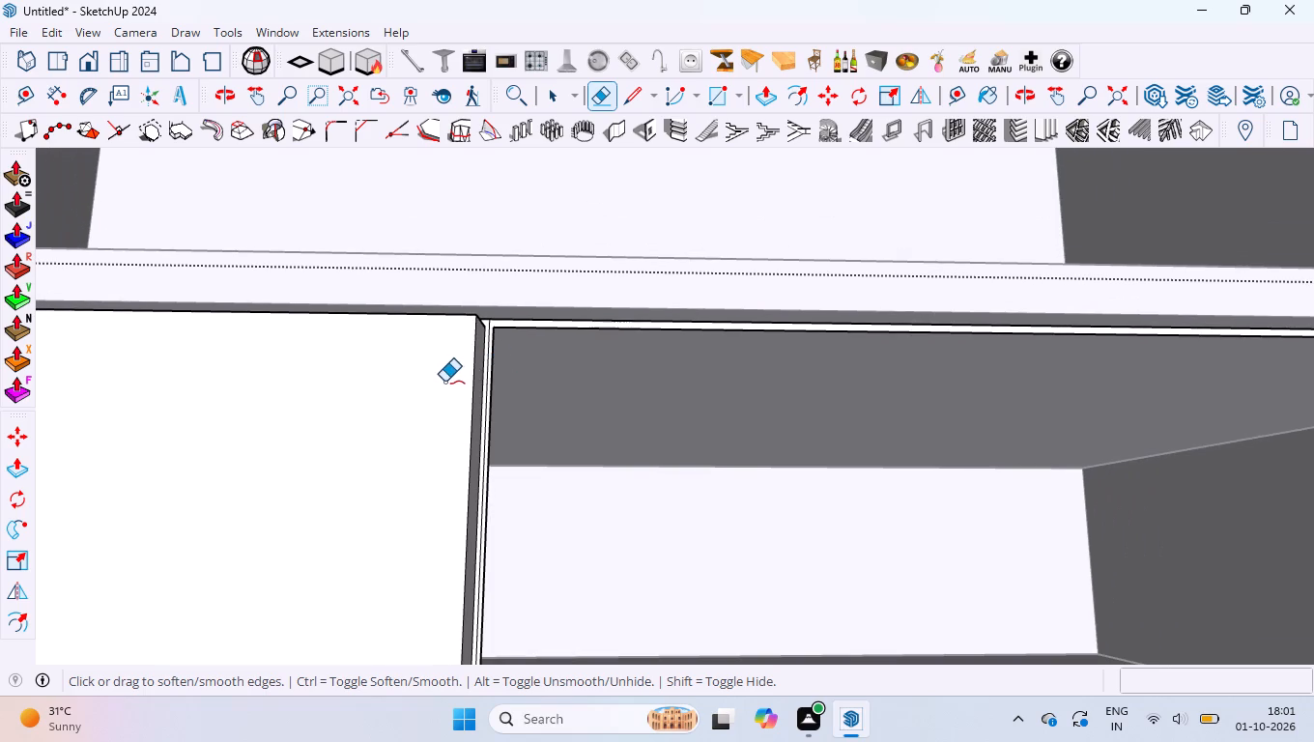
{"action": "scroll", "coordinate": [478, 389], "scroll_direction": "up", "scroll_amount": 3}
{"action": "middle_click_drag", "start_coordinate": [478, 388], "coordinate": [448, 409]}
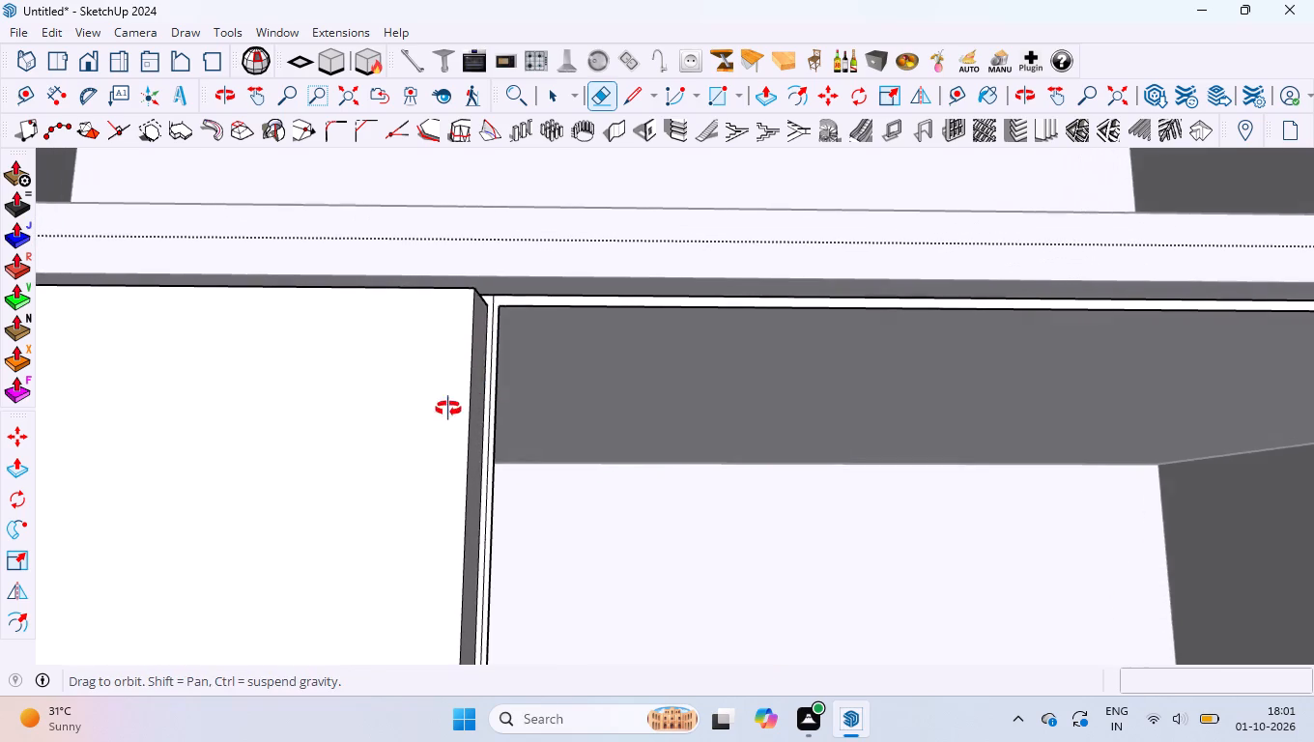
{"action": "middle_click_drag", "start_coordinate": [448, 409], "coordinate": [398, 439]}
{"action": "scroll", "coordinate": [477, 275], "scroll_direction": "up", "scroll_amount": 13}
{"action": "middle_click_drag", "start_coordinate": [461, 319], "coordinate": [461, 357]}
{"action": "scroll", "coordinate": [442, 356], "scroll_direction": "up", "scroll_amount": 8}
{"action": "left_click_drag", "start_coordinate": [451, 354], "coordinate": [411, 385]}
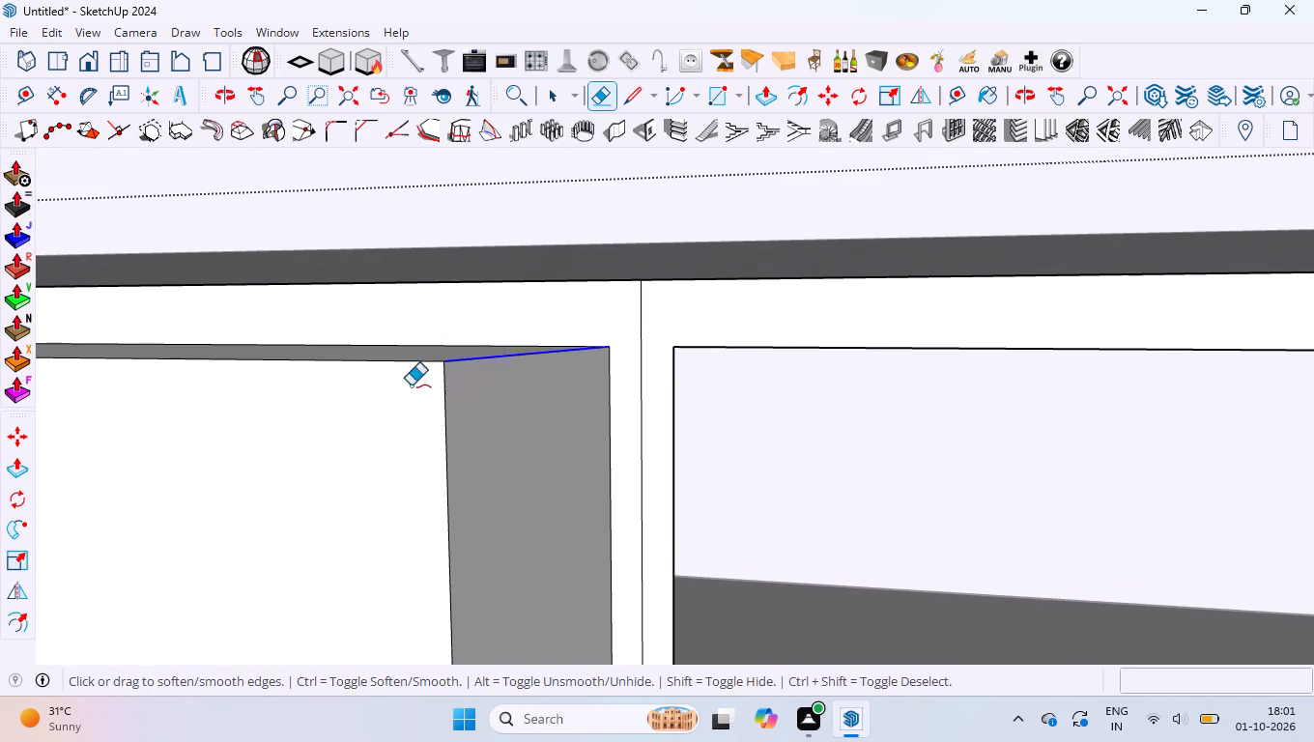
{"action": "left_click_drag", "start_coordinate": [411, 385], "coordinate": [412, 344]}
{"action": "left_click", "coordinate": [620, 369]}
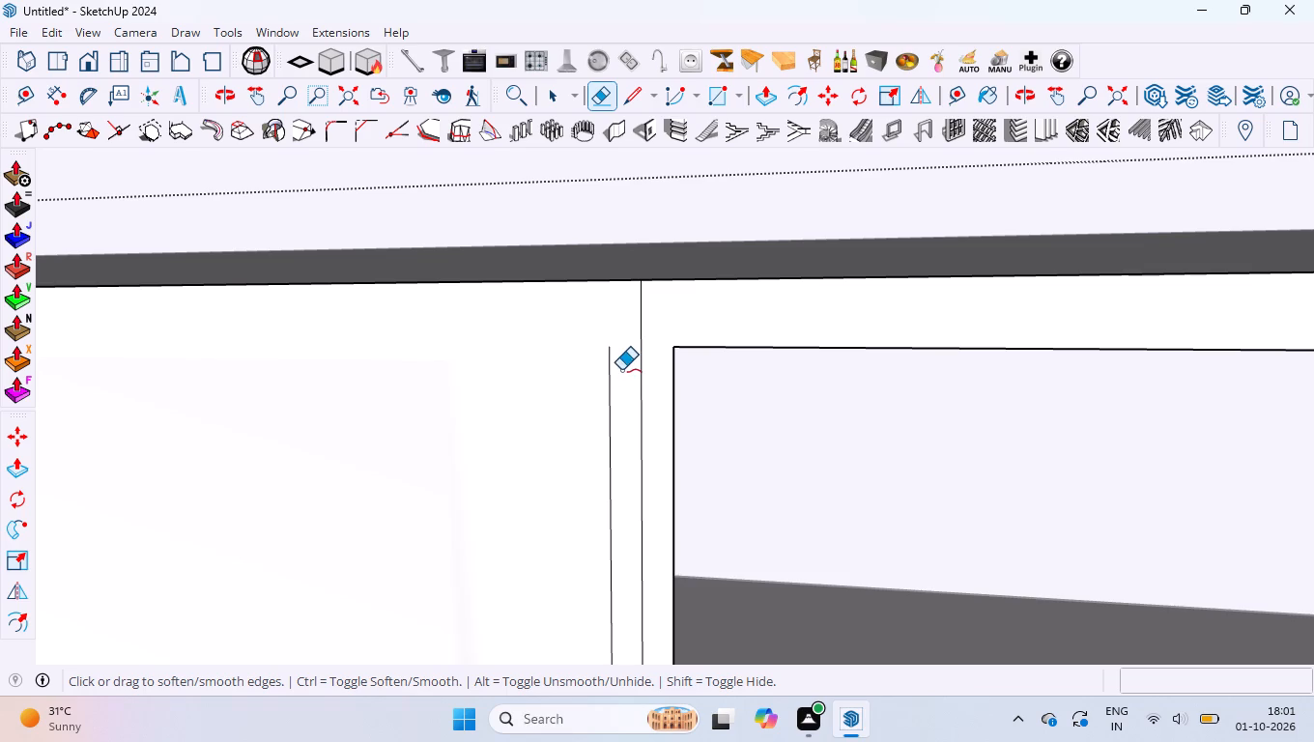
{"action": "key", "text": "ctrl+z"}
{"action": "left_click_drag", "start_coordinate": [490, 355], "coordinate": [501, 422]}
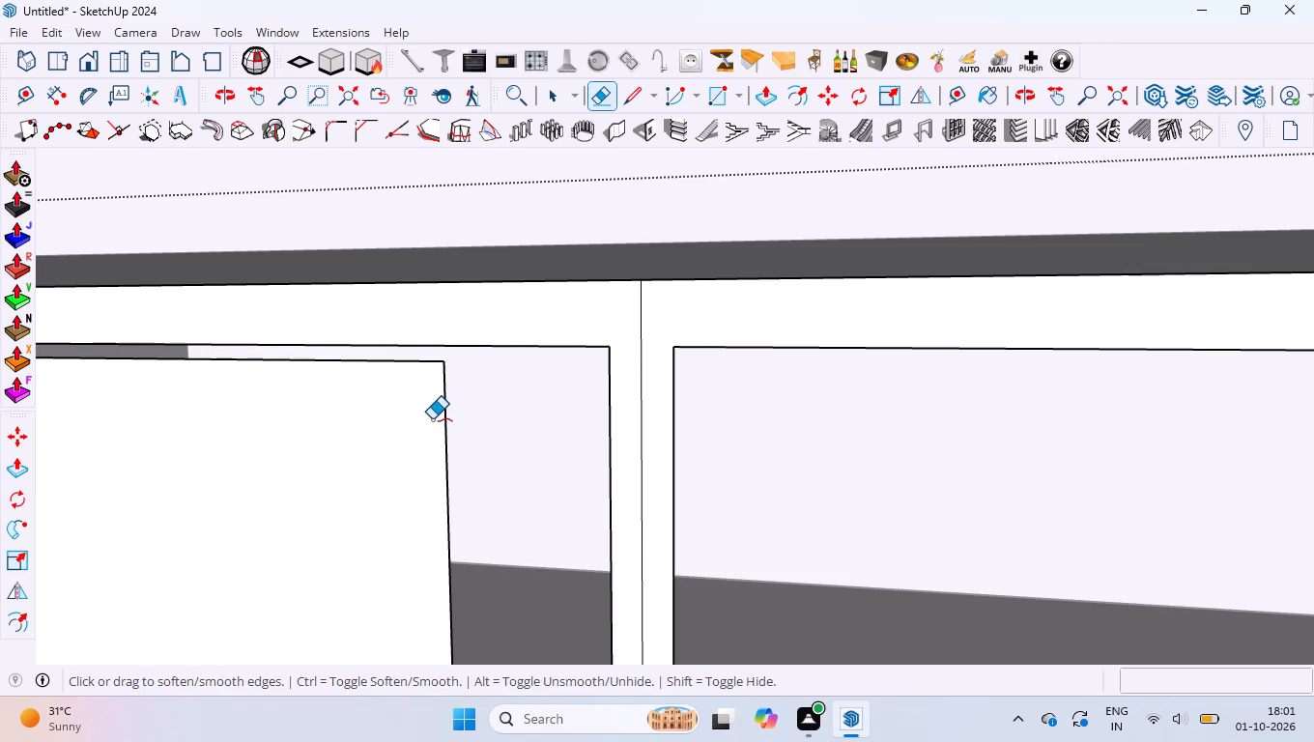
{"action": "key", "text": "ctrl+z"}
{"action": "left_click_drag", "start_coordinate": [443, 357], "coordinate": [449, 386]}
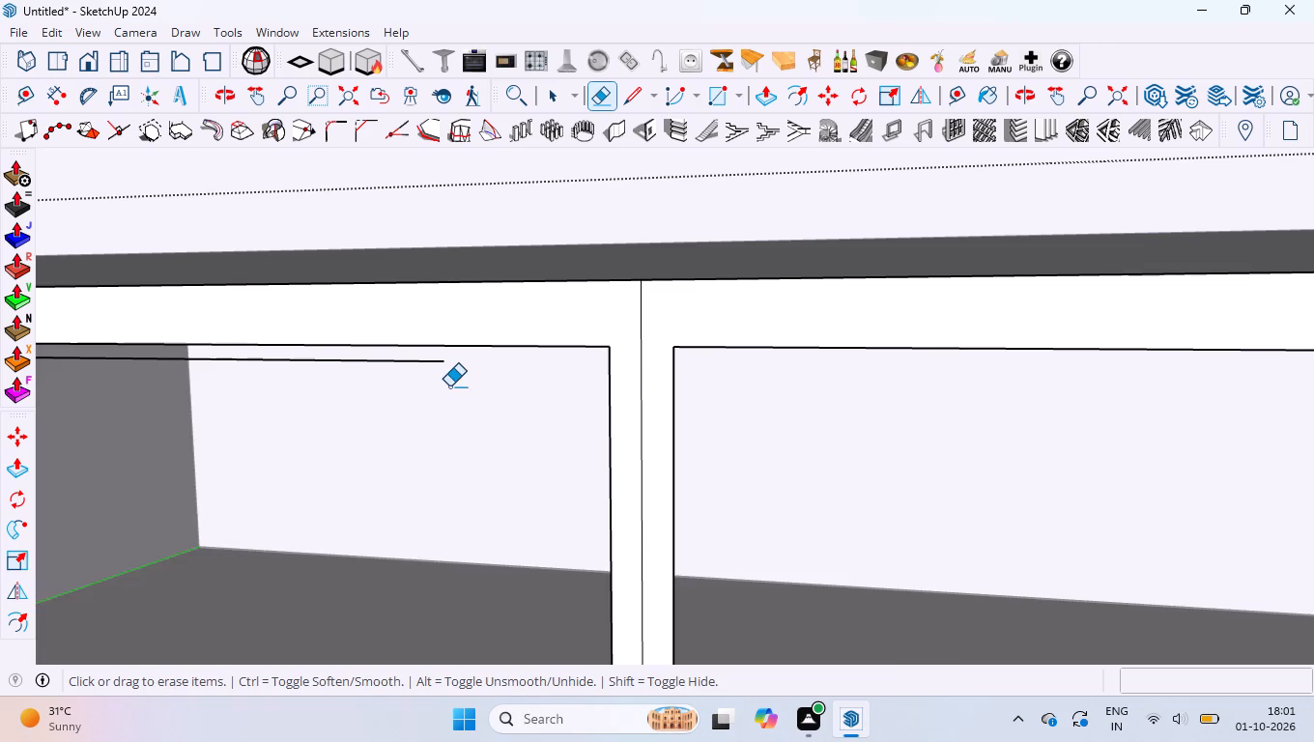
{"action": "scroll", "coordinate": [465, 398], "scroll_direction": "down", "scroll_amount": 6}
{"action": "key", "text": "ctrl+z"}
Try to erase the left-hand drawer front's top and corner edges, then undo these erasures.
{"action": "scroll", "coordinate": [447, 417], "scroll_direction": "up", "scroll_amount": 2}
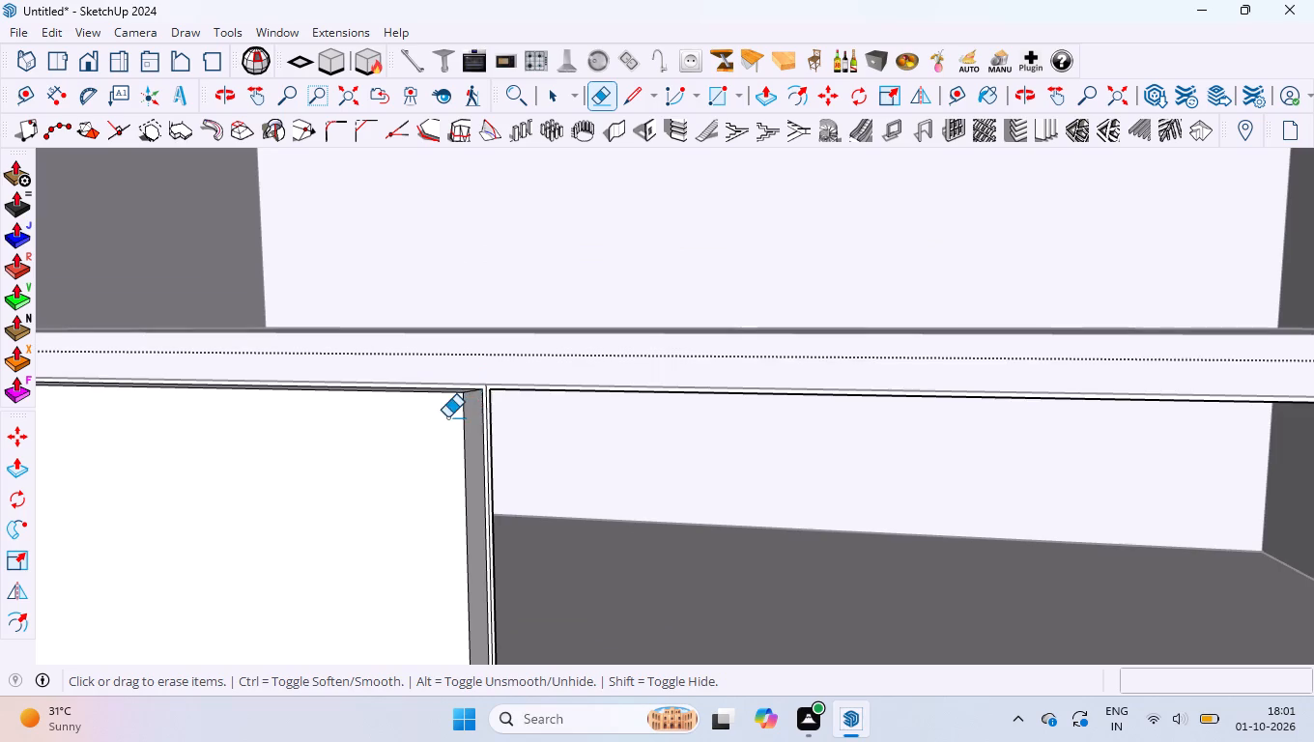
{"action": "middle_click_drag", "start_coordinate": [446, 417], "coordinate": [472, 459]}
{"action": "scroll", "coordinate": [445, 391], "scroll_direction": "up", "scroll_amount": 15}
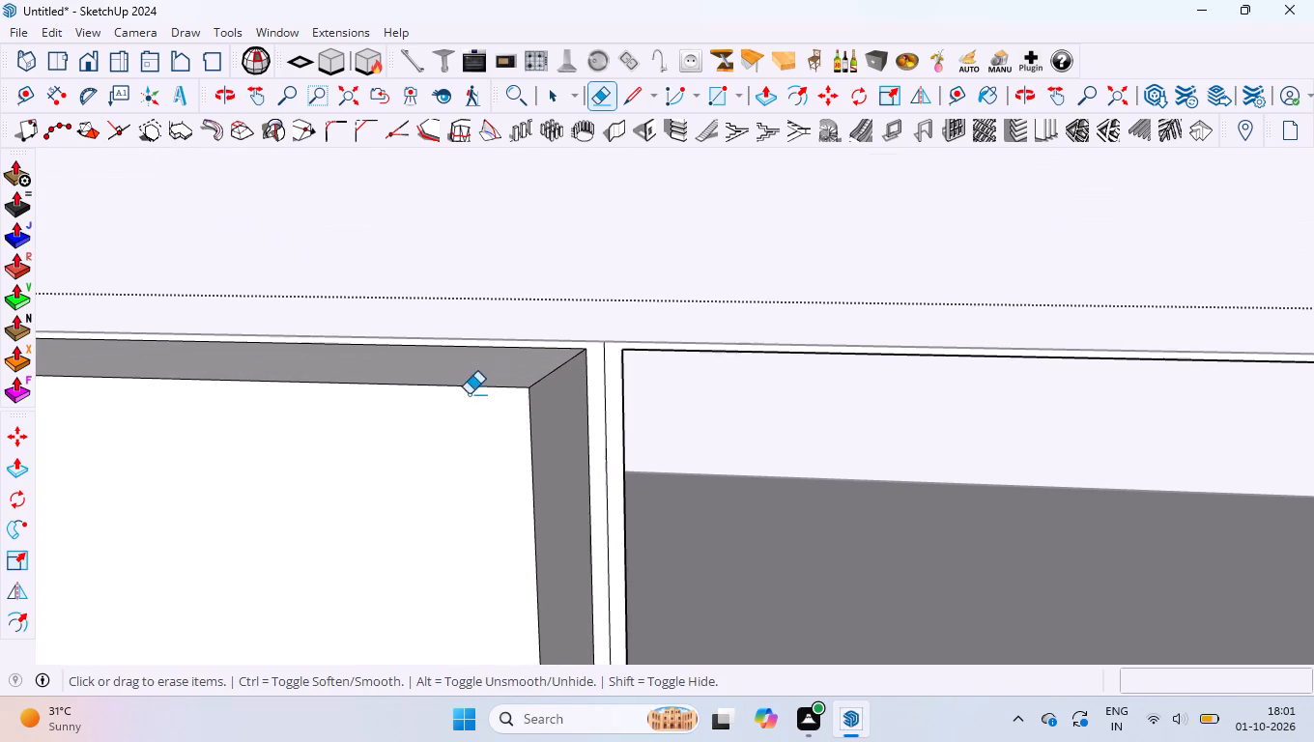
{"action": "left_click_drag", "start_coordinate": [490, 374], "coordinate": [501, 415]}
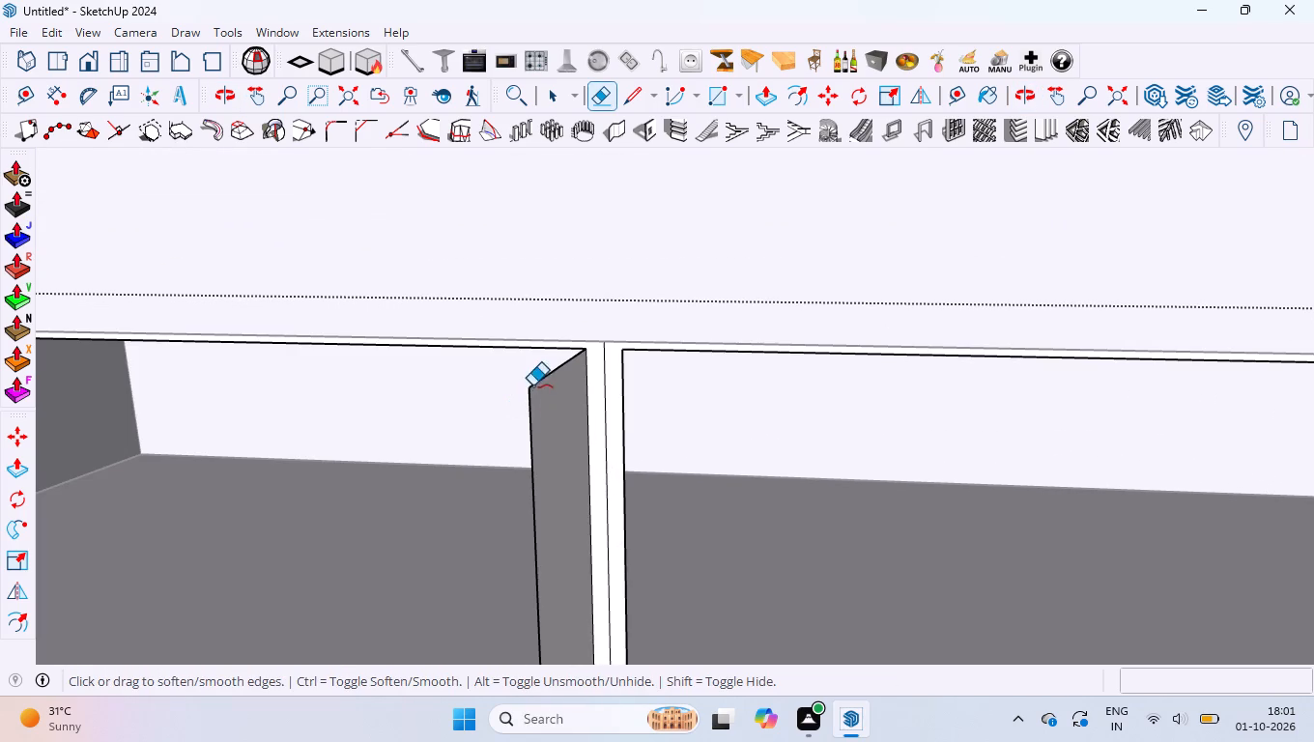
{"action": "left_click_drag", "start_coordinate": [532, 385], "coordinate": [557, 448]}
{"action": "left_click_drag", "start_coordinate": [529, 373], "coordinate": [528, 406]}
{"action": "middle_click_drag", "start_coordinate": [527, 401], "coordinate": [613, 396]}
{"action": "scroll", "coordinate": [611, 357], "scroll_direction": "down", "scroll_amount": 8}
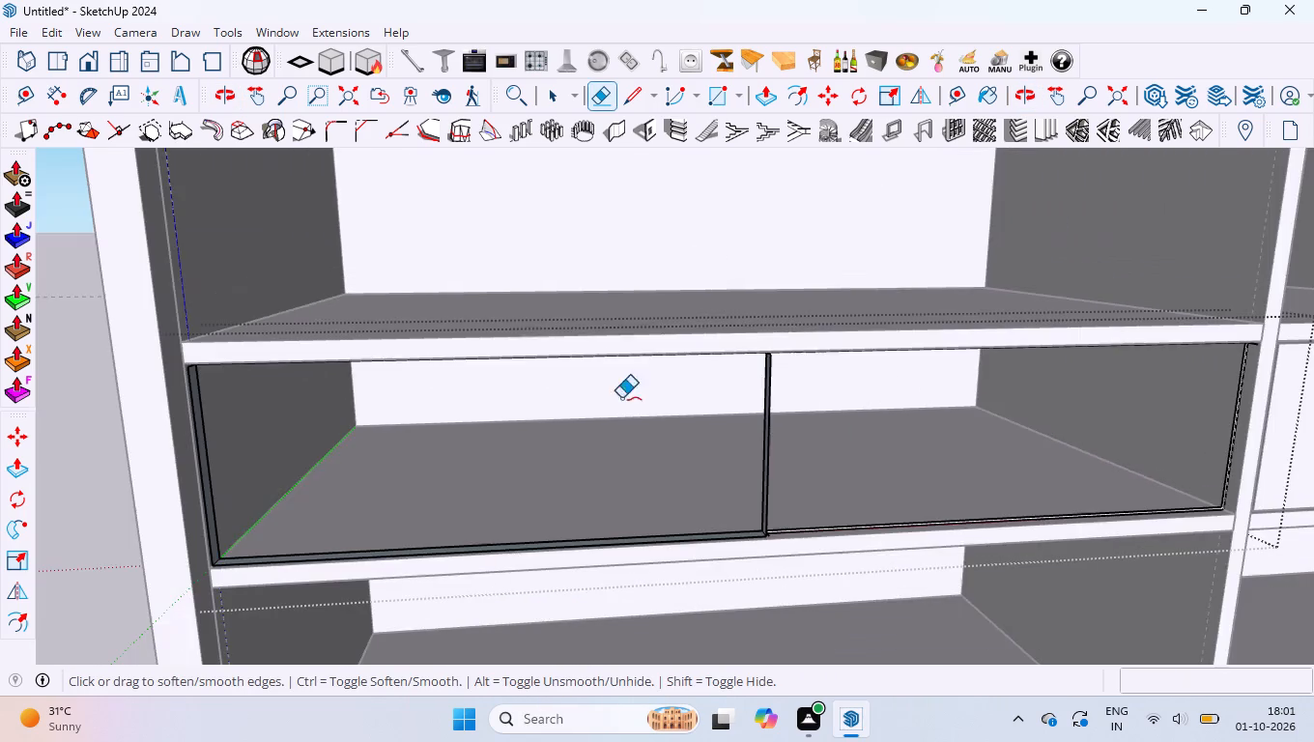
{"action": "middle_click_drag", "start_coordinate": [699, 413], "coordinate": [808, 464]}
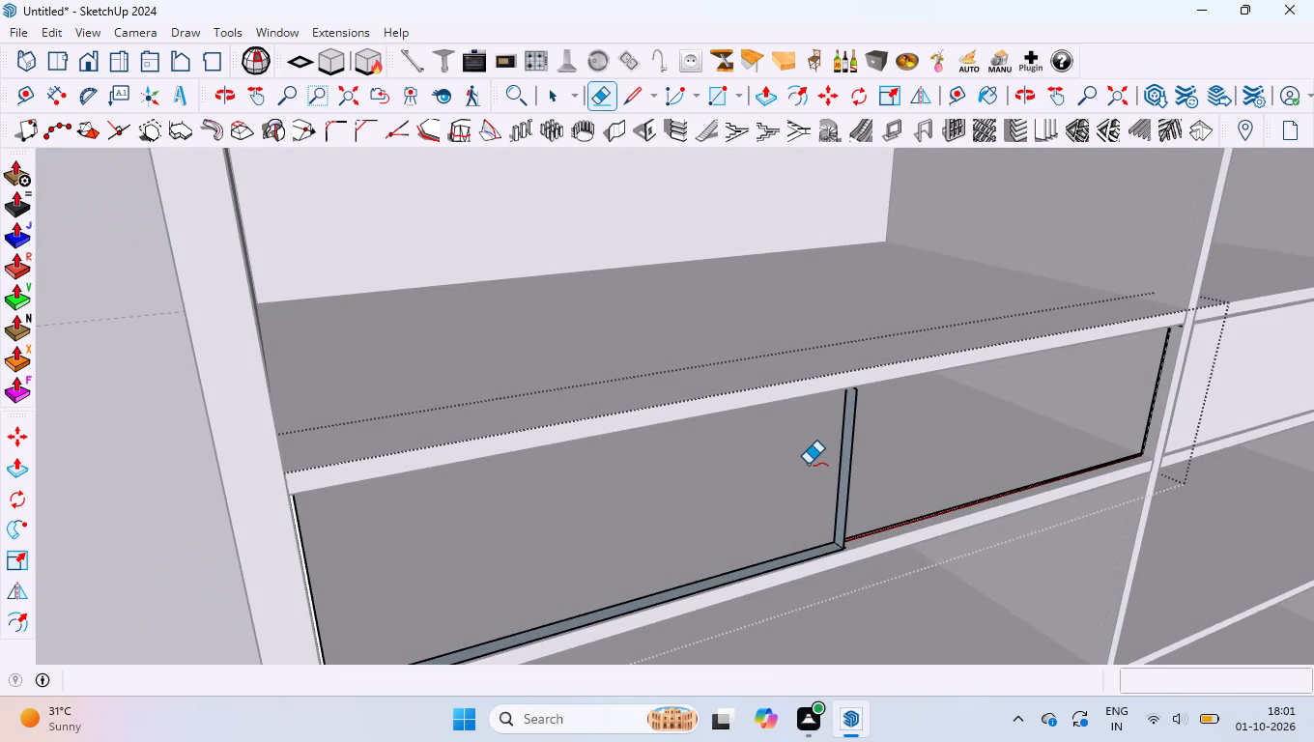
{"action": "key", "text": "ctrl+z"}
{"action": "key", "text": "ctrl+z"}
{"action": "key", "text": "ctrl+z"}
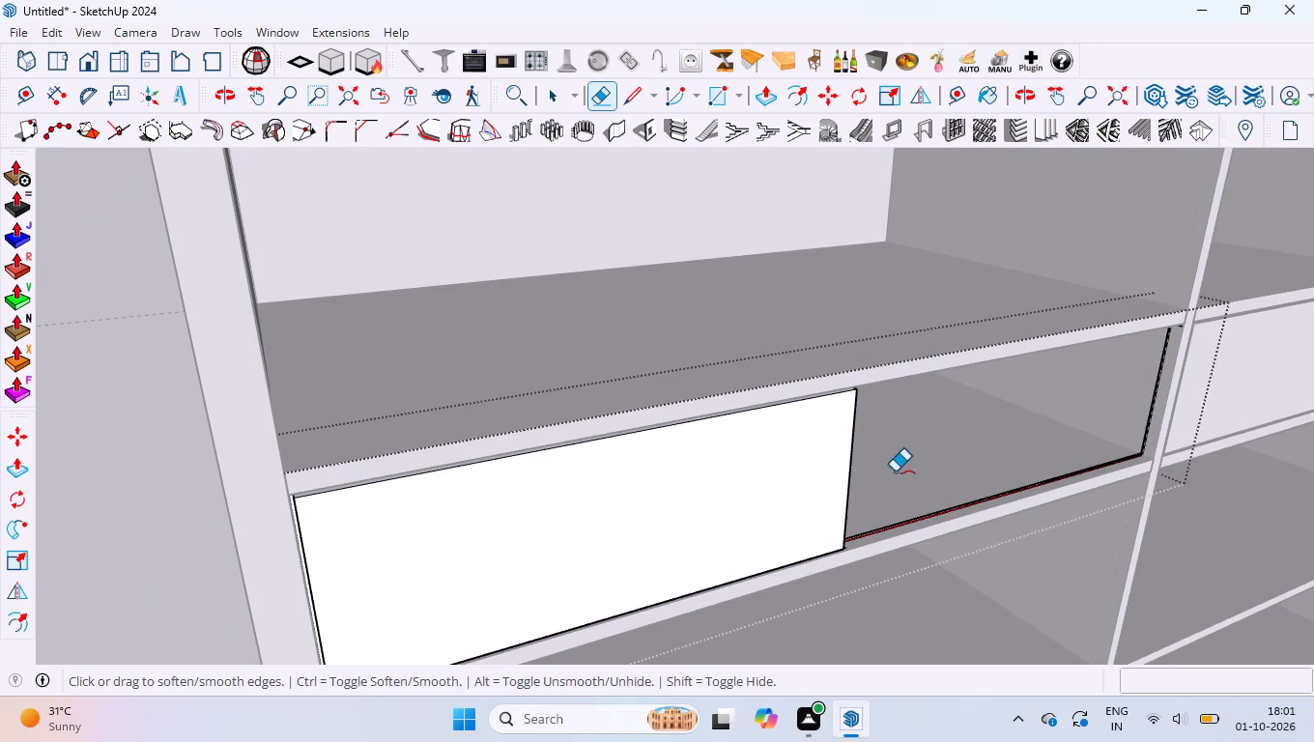
Delete only the front face of the left-hand drawer front, keeping its surrounding edges.
{"action": "scroll", "coordinate": [898, 451], "scroll_direction": "up", "scroll_amount": 4}
{"action": "scroll", "coordinate": [754, 448], "scroll_direction": "up", "scroll_amount": 3}
{"action": "left_click", "coordinate": [750, 469]}
{"action": "key", "text": "space"}
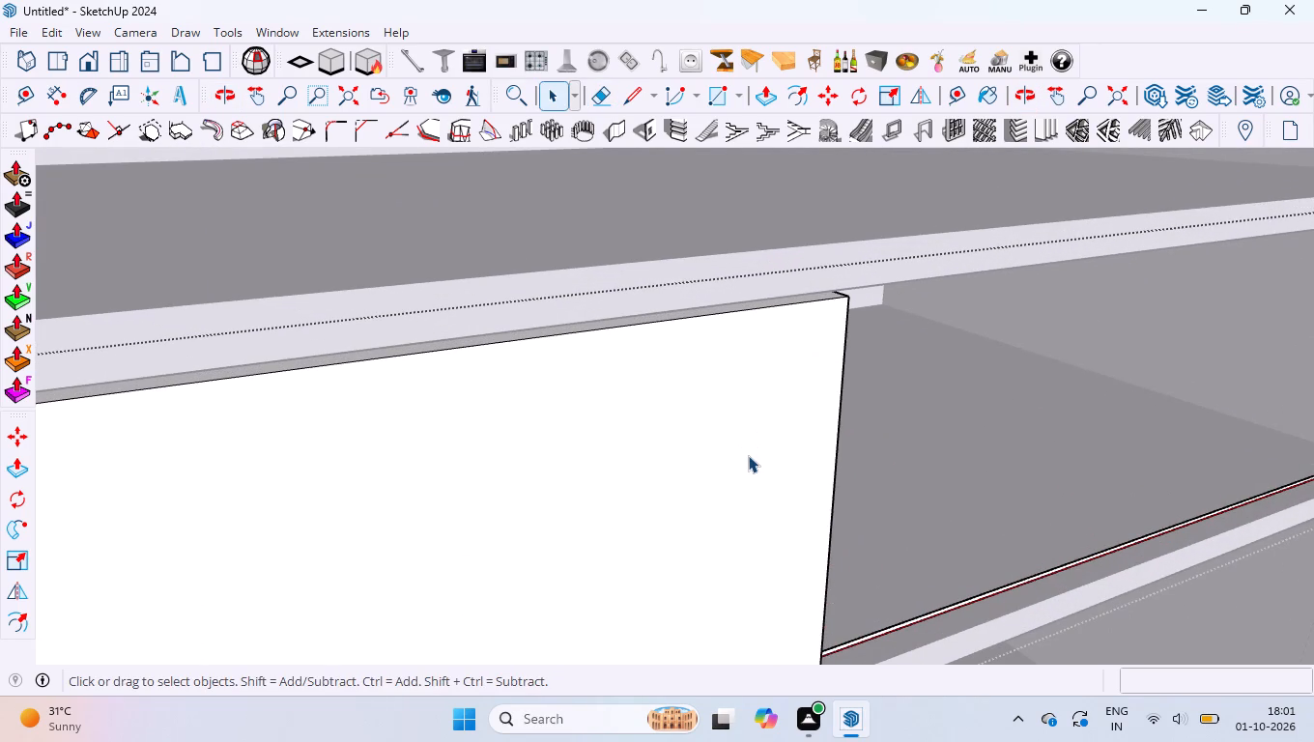
{"action": "left_click", "coordinate": [748, 454]}
{"action": "key", "text": "Delete"}
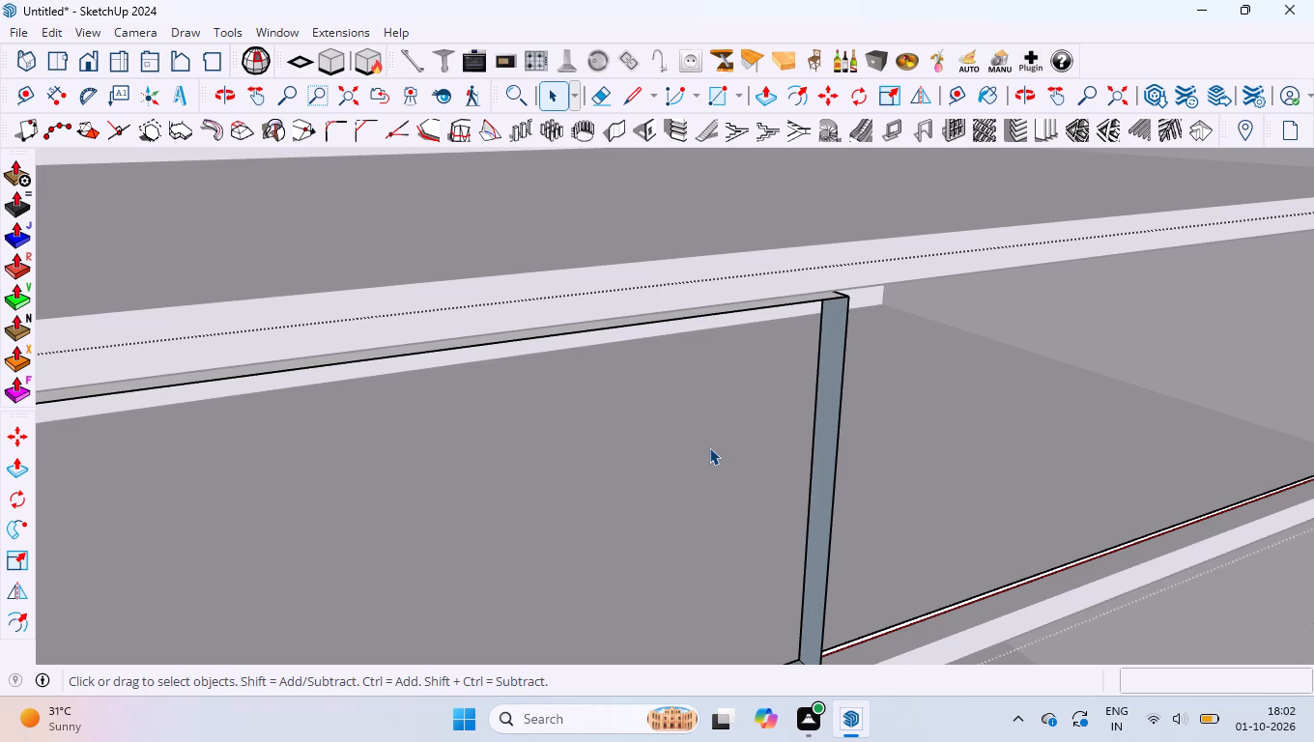
Delete the top thickness face of the left-hand drawer front.
{"action": "scroll", "coordinate": [812, 271], "scroll_direction": "up", "scroll_amount": 9}
{"action": "middle_click_drag", "start_coordinate": [853, 326], "coordinate": [775, 342]}
{"action": "scroll", "coordinate": [773, 344], "scroll_direction": "down", "scroll_amount": 9}
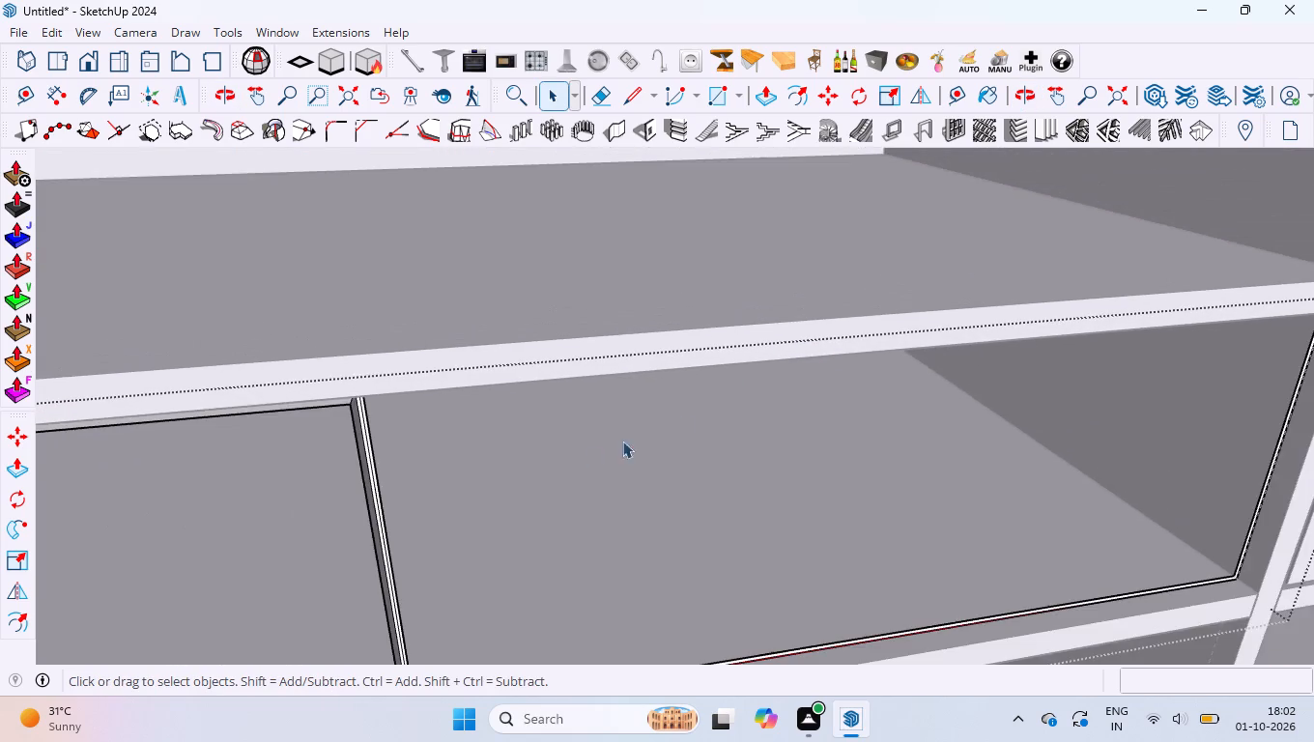
{"action": "scroll", "coordinate": [495, 433], "scroll_direction": "up", "scroll_amount": 4}
{"action": "scroll", "coordinate": [360, 387], "scroll_direction": "down", "scroll_amount": 4}
{"action": "scroll", "coordinate": [250, 384], "scroll_direction": "up", "scroll_amount": 4}
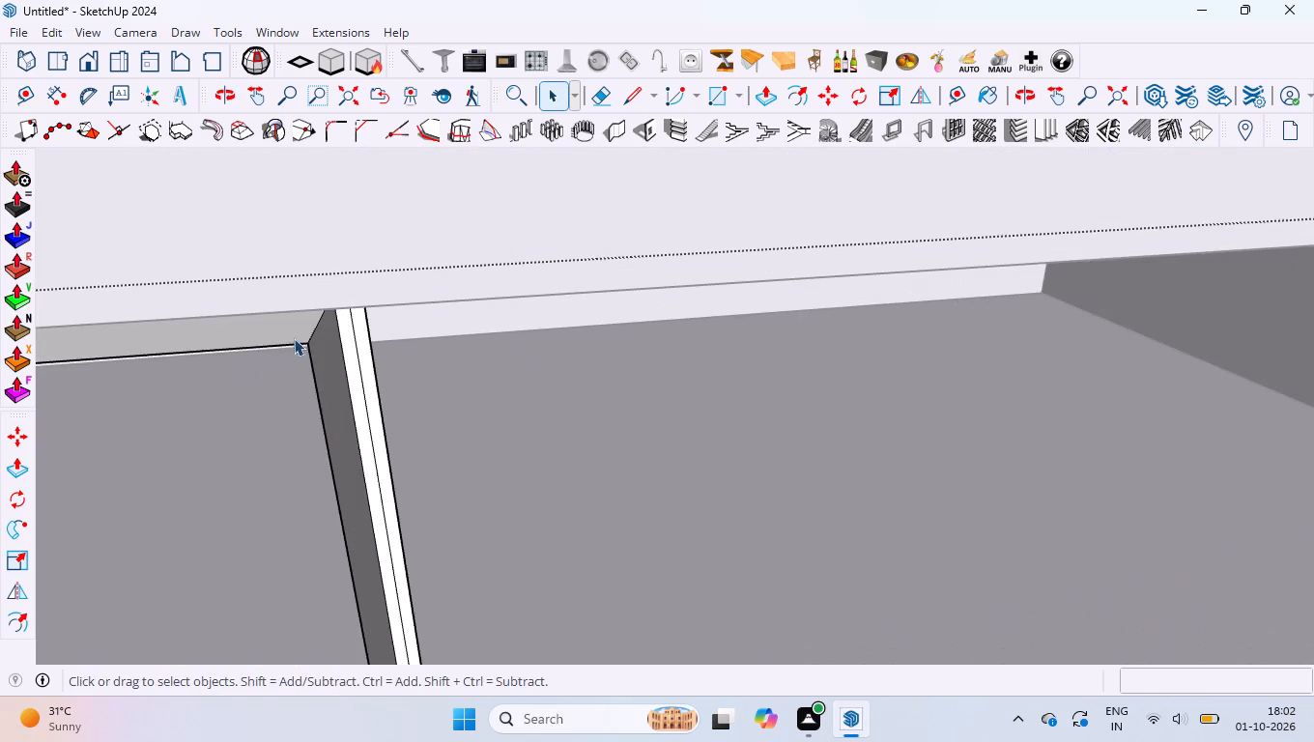
{"action": "scroll", "coordinate": [295, 335], "scroll_direction": "up", "scroll_amount": 6}
{"action": "middle_click_drag", "start_coordinate": [312, 311], "coordinate": [328, 271]}
{"action": "scroll", "coordinate": [329, 275], "scroll_direction": "up", "scroll_amount": 4}
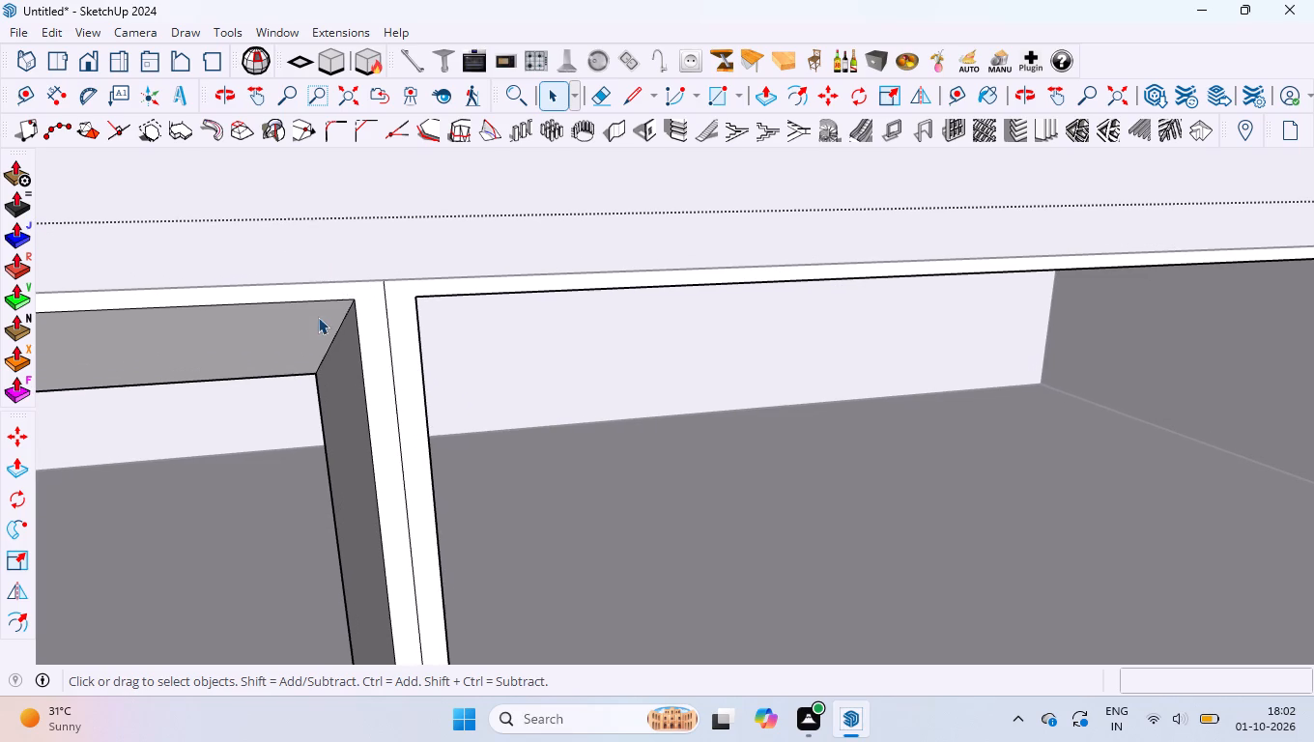
{"action": "left_click", "coordinate": [311, 323]}
{"action": "key", "text": "Delete"}
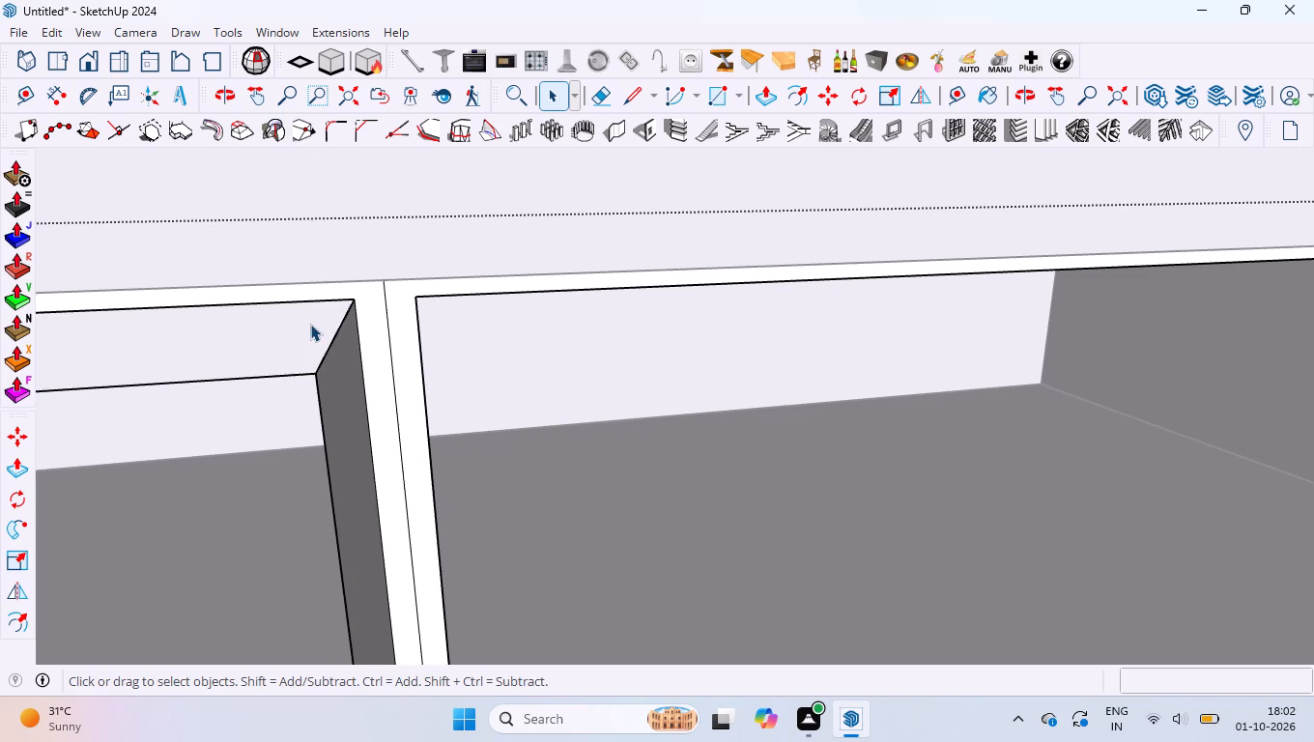
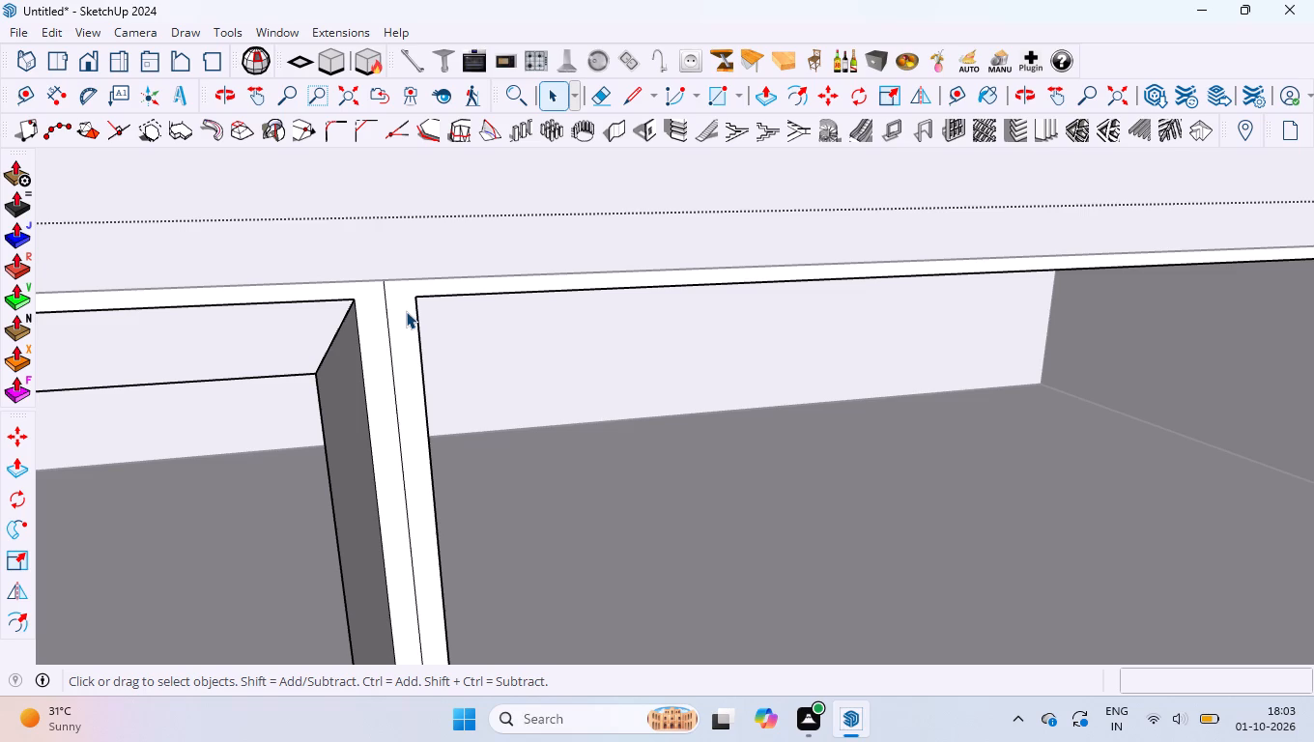
Examine the two drawer frames in the left compartment, from their shared upper corner to the outer side.
{"action": "left_click", "coordinate": [271, 353]}
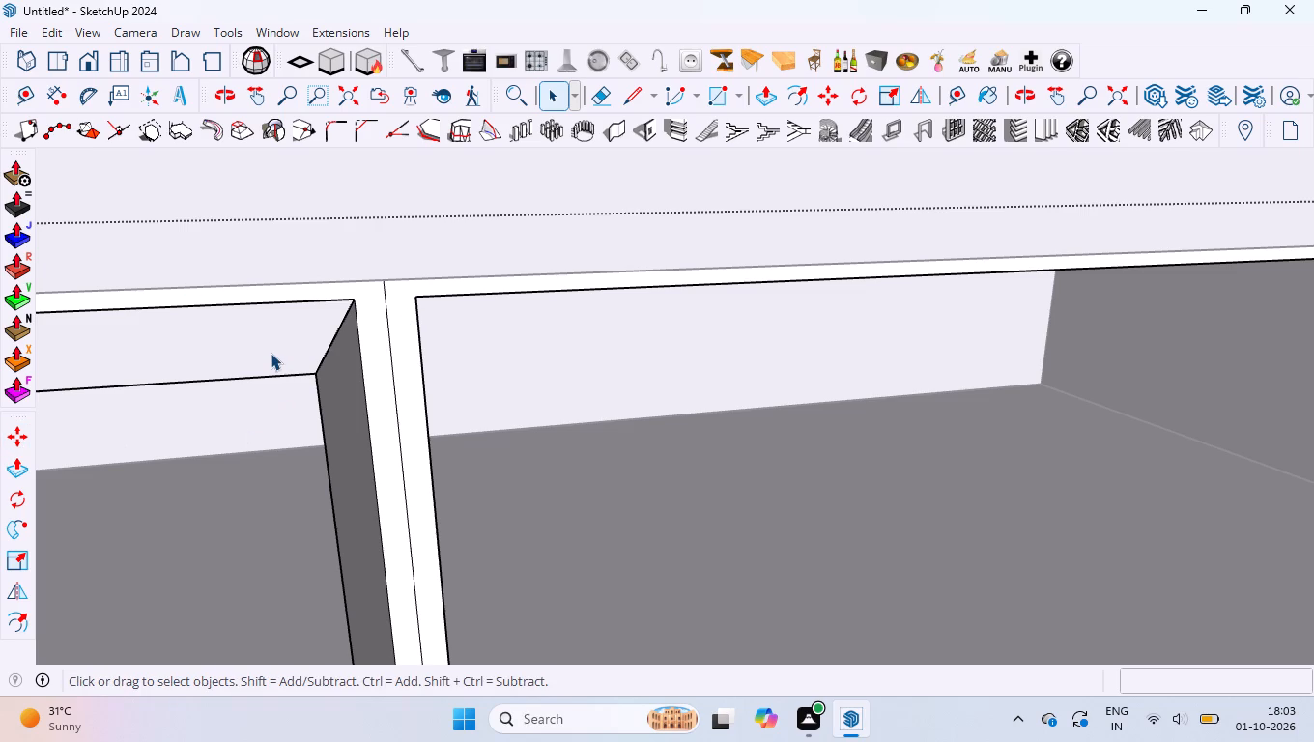
{"action": "left_click", "coordinate": [271, 352]}
{"action": "double_click", "coordinate": [271, 353]}
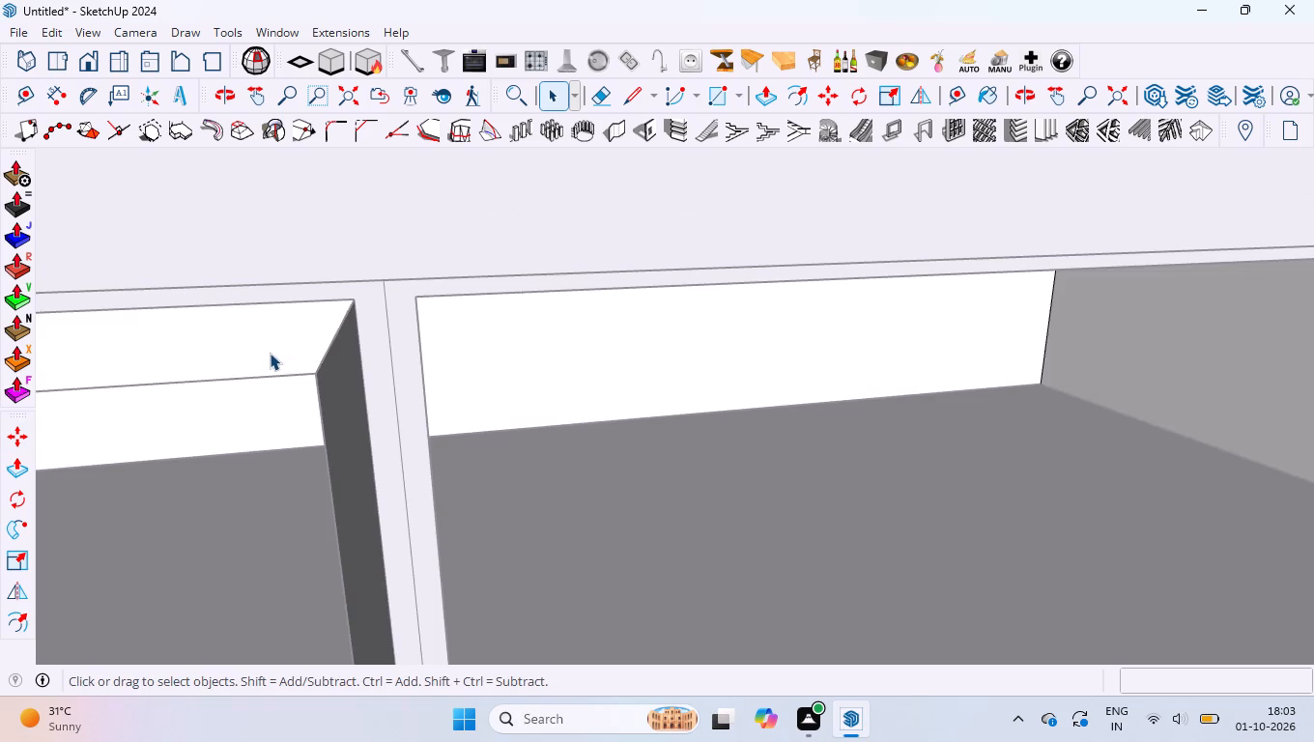
{"action": "left_click", "coordinate": [270, 353]}
{"action": "scroll", "coordinate": [379, 388], "scroll_direction": "down", "scroll_amount": 8}
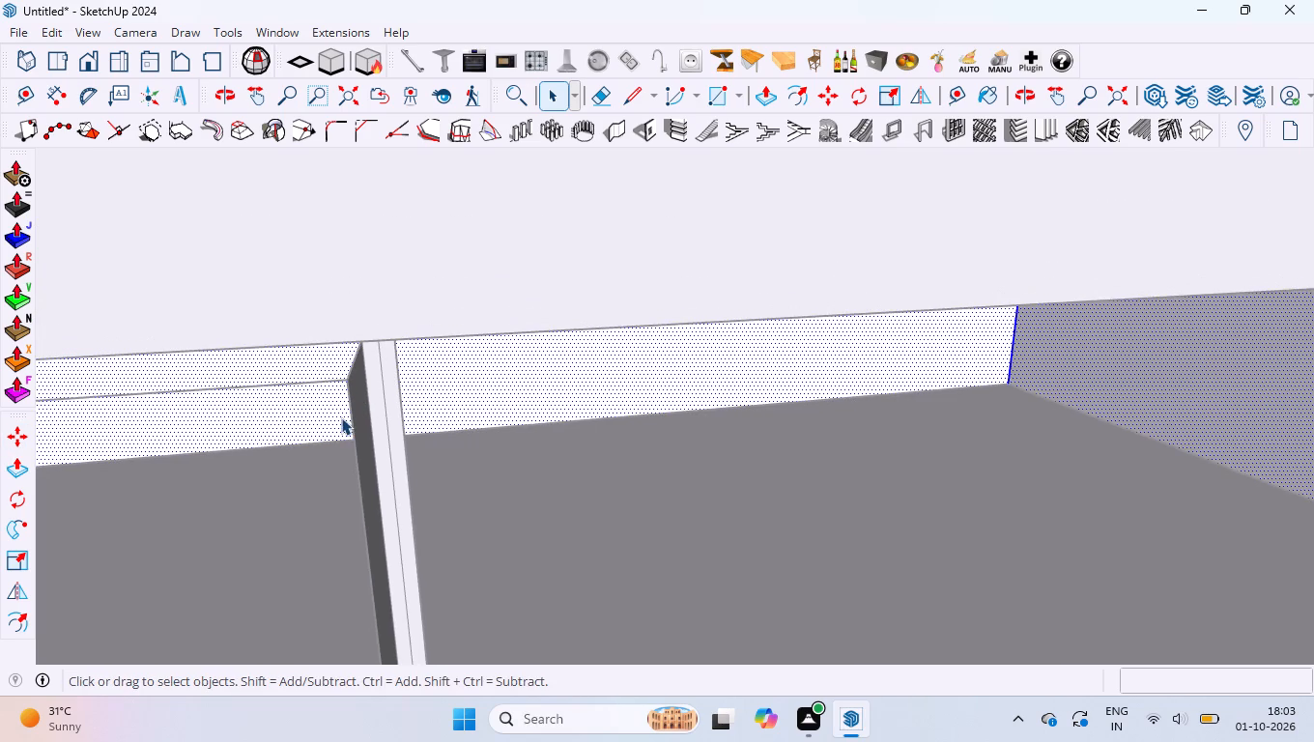
{"action": "left_click", "coordinate": [341, 416]}
{"action": "left_click", "coordinate": [281, 374]}
{"action": "left_click", "coordinate": [456, 388]}
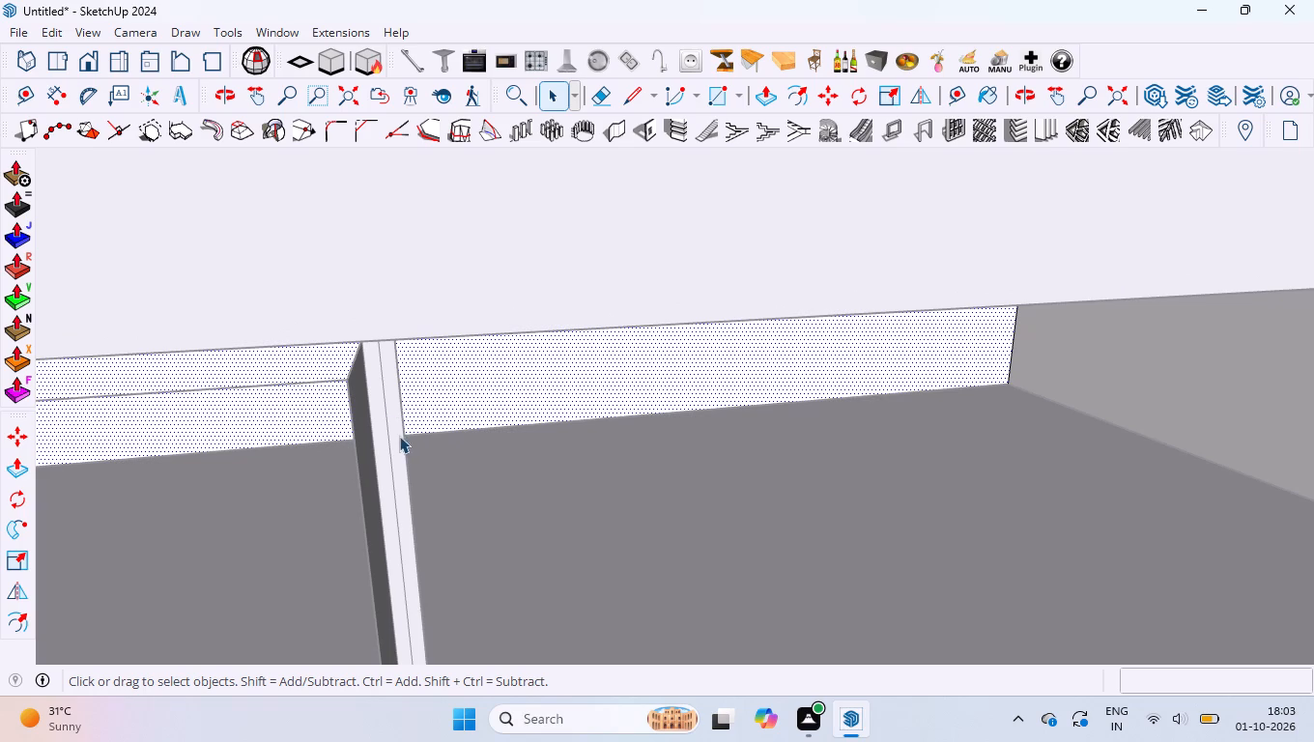
{"action": "left_click", "coordinate": [399, 436]}
{"action": "scroll", "coordinate": [410, 415], "scroll_direction": "down", "scroll_amount": 20}
{"action": "scroll", "coordinate": [410, 415], "scroll_direction": "down", "scroll_amount": 7}
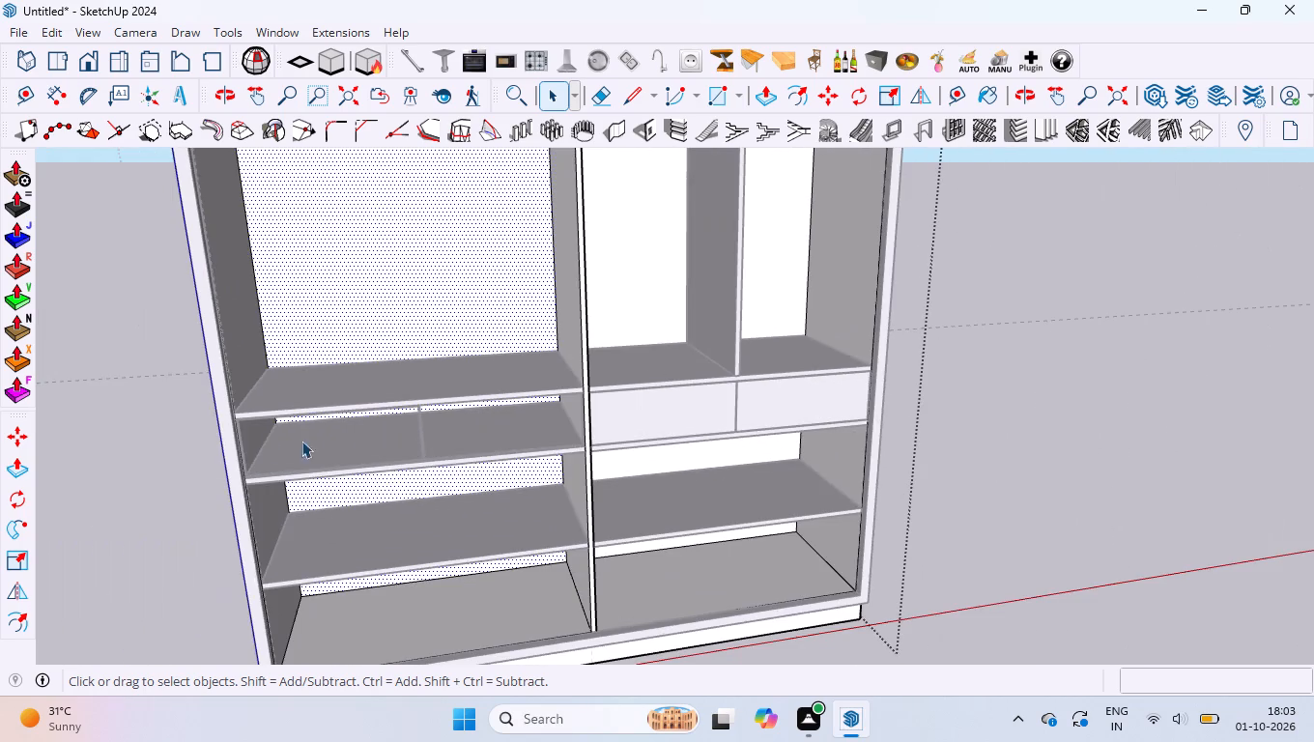
{"action": "left_click", "coordinate": [109, 428]}
{"action": "scroll", "coordinate": [264, 386], "scroll_direction": "up", "scroll_amount": 18}
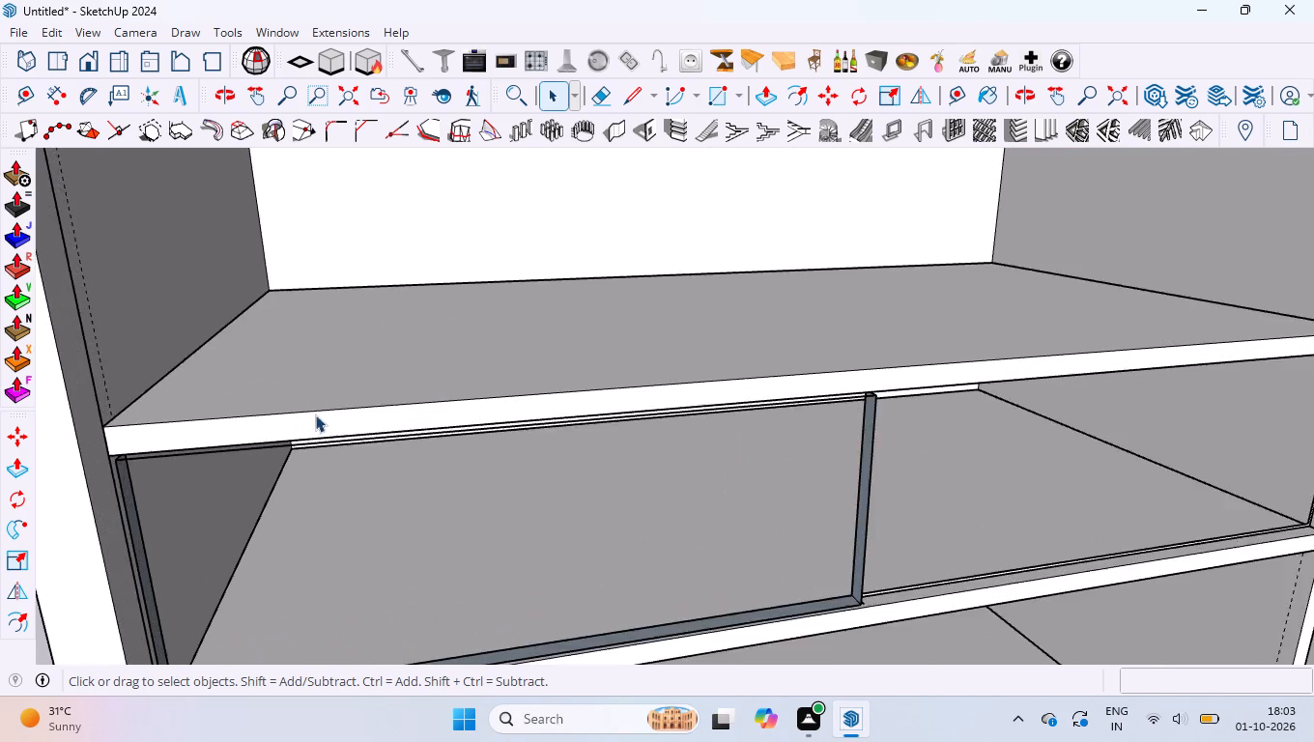
{"action": "scroll", "coordinate": [315, 414], "scroll_direction": "up", "scroll_amount": 6}
{"action": "middle_click_drag", "start_coordinate": [341, 444], "coordinate": [334, 408]}
{"action": "scroll", "coordinate": [715, 439], "scroll_direction": "down", "scroll_amount": 3}
{"action": "scroll", "coordinate": [1193, 381], "scroll_direction": "up", "scroll_amount": 3}
{"action": "middle_click_drag", "start_coordinate": [1182, 422], "coordinate": [991, 418]}
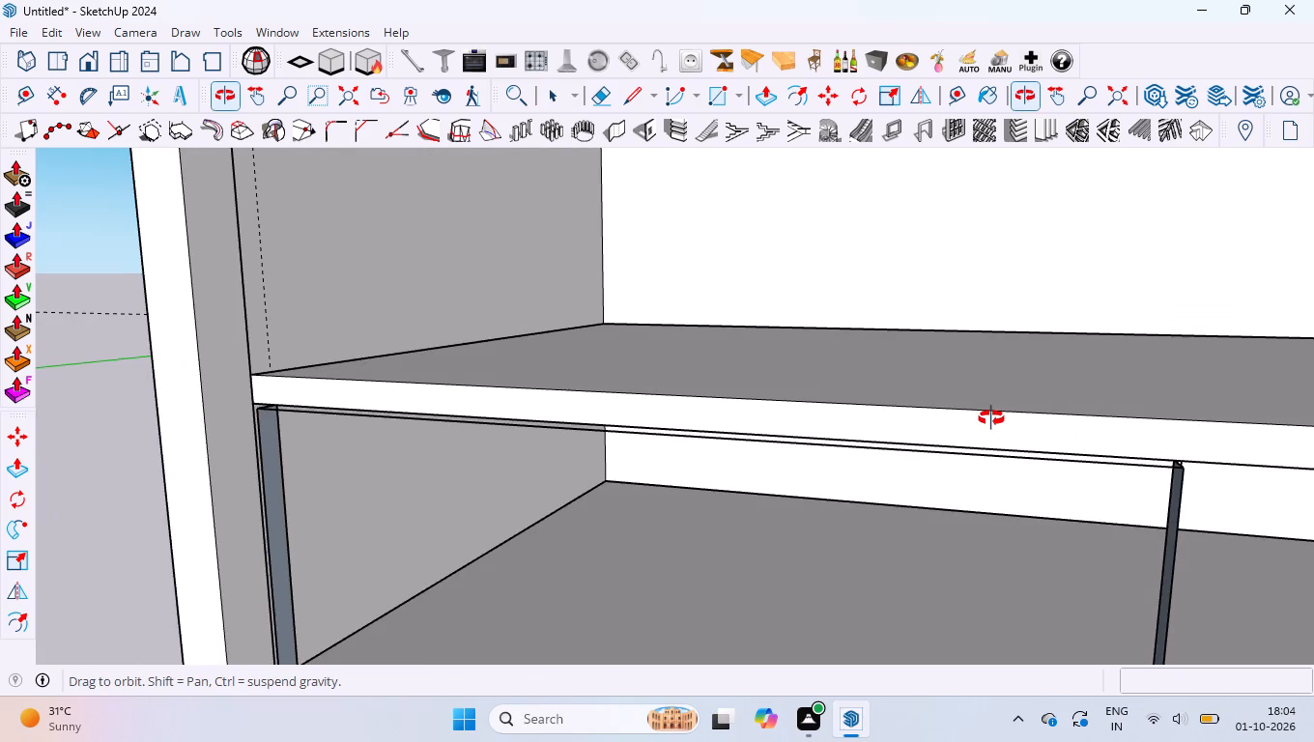
{"action": "middle_click_drag", "start_coordinate": [991, 418], "coordinate": [993, 419]}
Undo the recent deletions on the left-hand drawer front back to its solid front face.
{"action": "key", "text": "ctrl+z"}
{"action": "key", "text": "ctrl+z"}
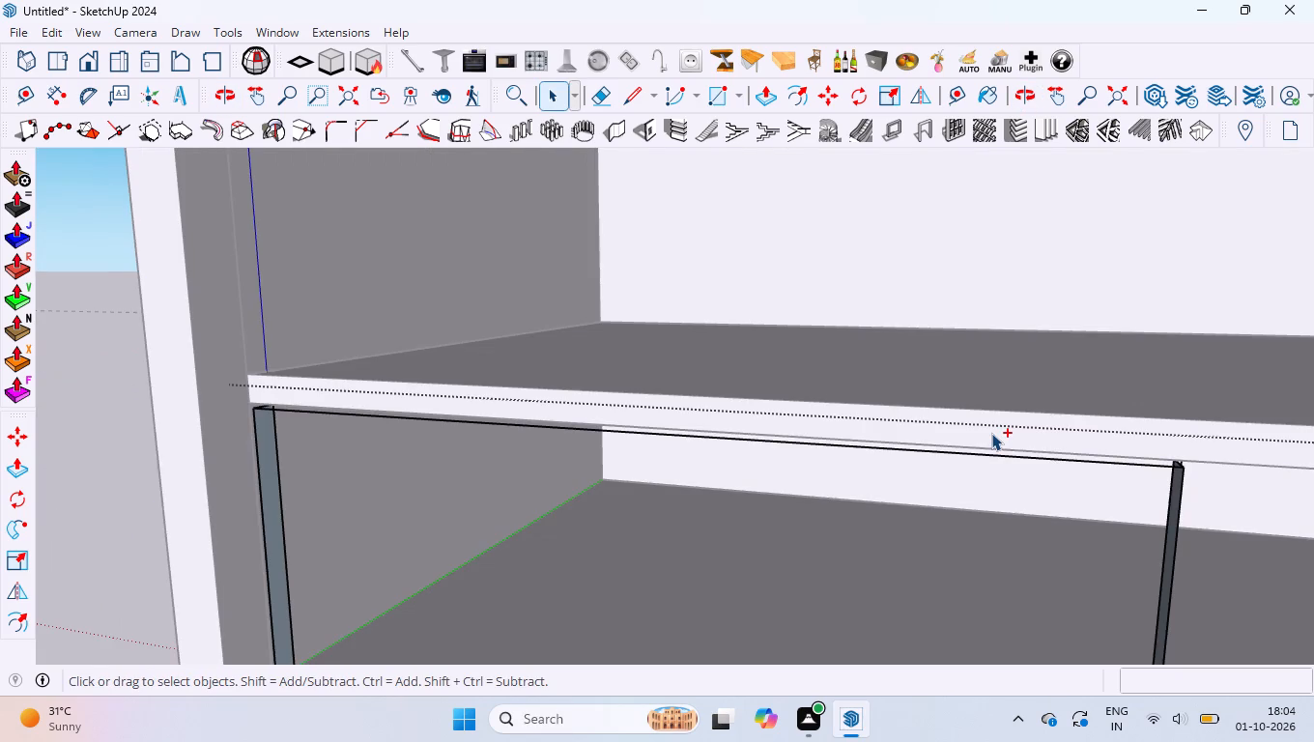
{"action": "key", "text": "ctrl+z"}
{"action": "key", "text": "ctrl+z"}
{"action": "key", "text": "ctrl+z"}
{"action": "key", "text": "ctrl+z"}
{"action": "key", "text": "ctrl+z"}
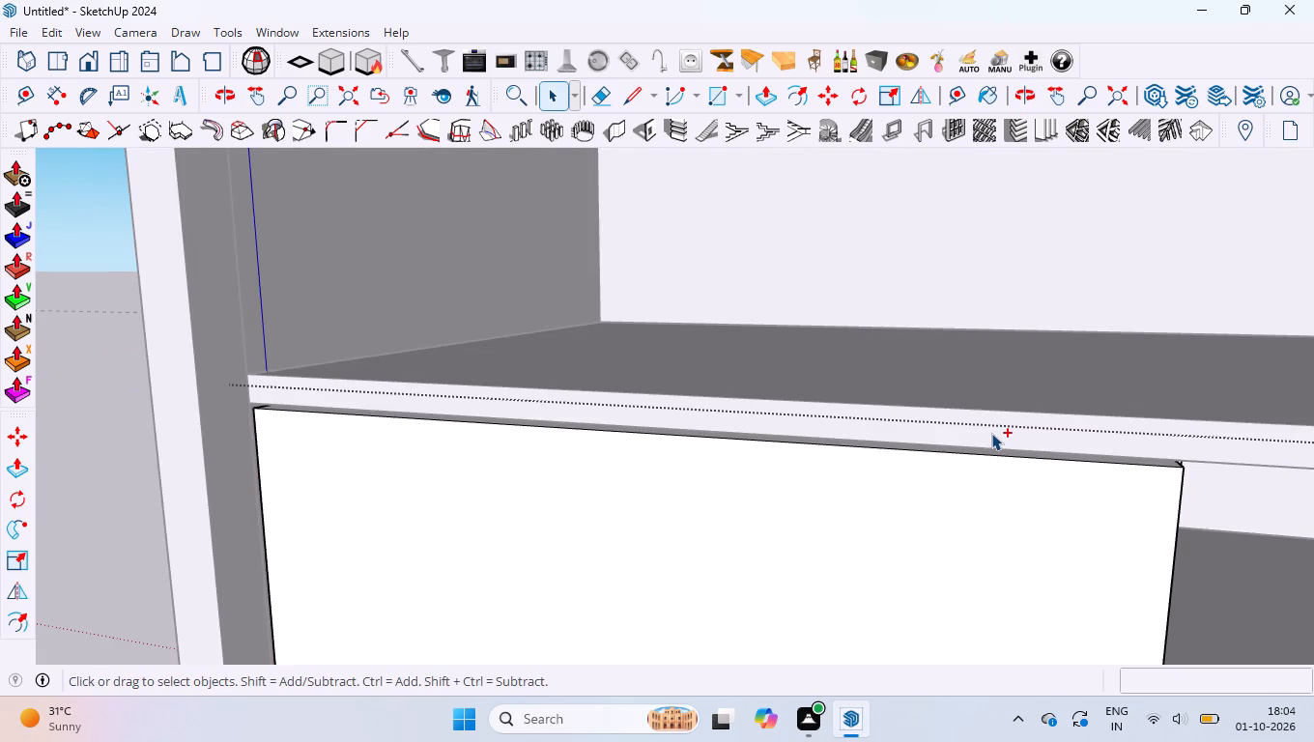
{"action": "key", "text": "ctrl+z"}
{"action": "key", "text": "ctrl+z"}
Erase the stray vertical line on the left-hand drawer front's inner side thickness face.
{"action": "scroll", "coordinate": [1227, 569], "scroll_direction": "up", "scroll_amount": 2}
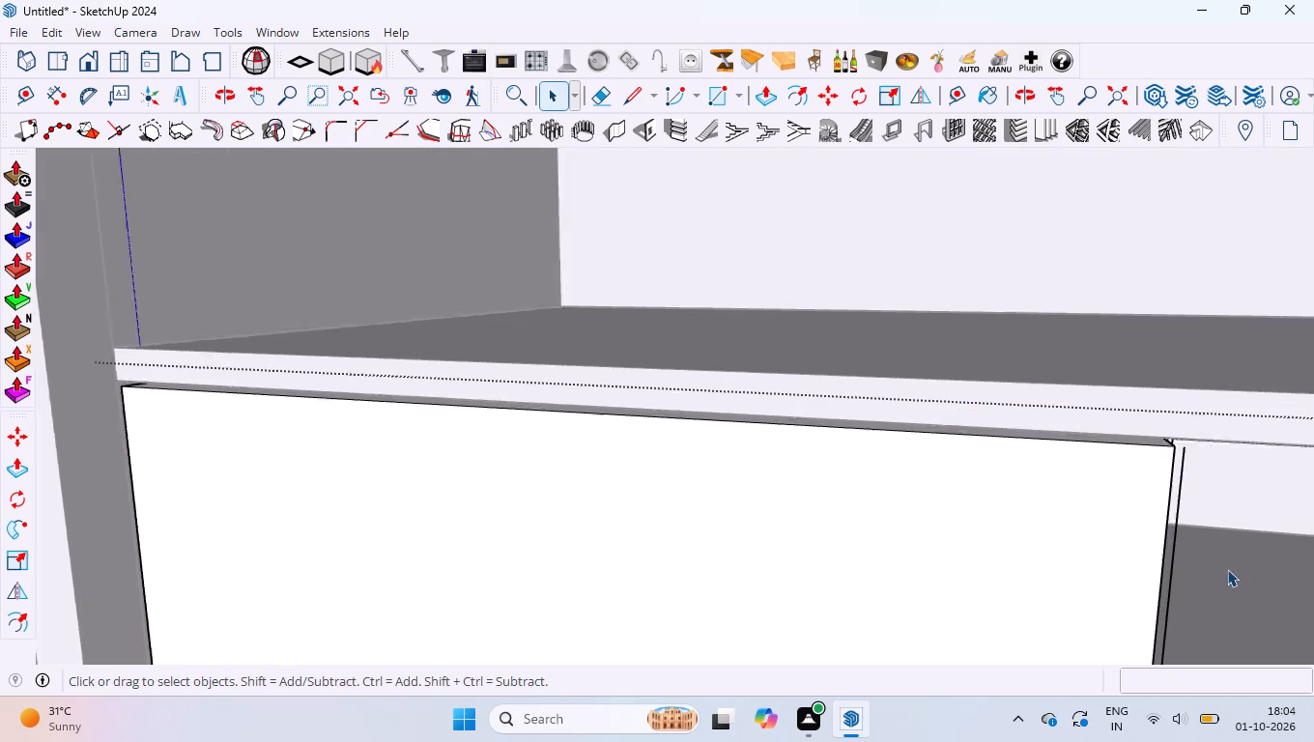
{"action": "scroll", "coordinate": [1227, 569], "scroll_direction": "up", "scroll_amount": 2}
{"action": "middle_click_drag", "start_coordinate": [1188, 469], "coordinate": [1138, 484]}
{"action": "scroll", "coordinate": [557, 624], "scroll_direction": "up", "scroll_amount": 5}
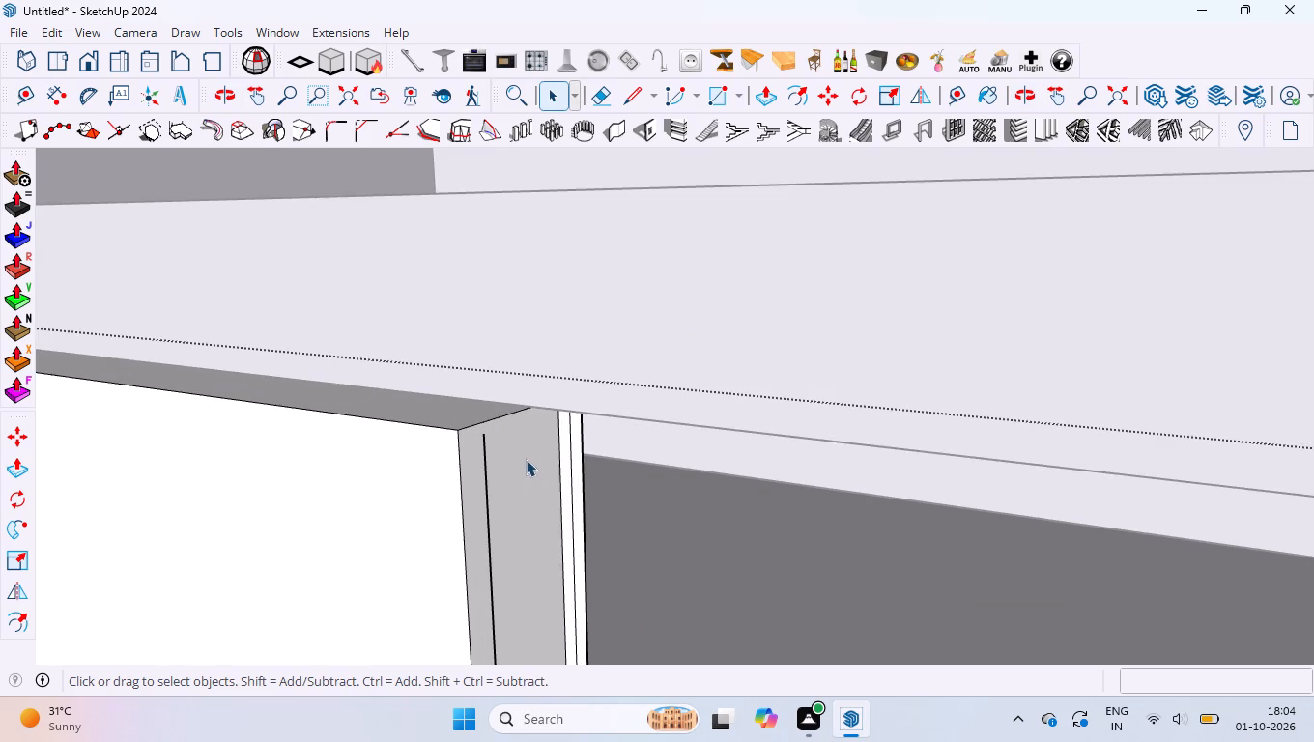
{"action": "scroll", "coordinate": [531, 438], "scroll_direction": "up", "scroll_amount": 4}
{"action": "middle_click_drag", "start_coordinate": [531, 439], "coordinate": [565, 397]}
{"action": "scroll", "coordinate": [565, 397], "scroll_direction": "up", "scroll_amount": 1}
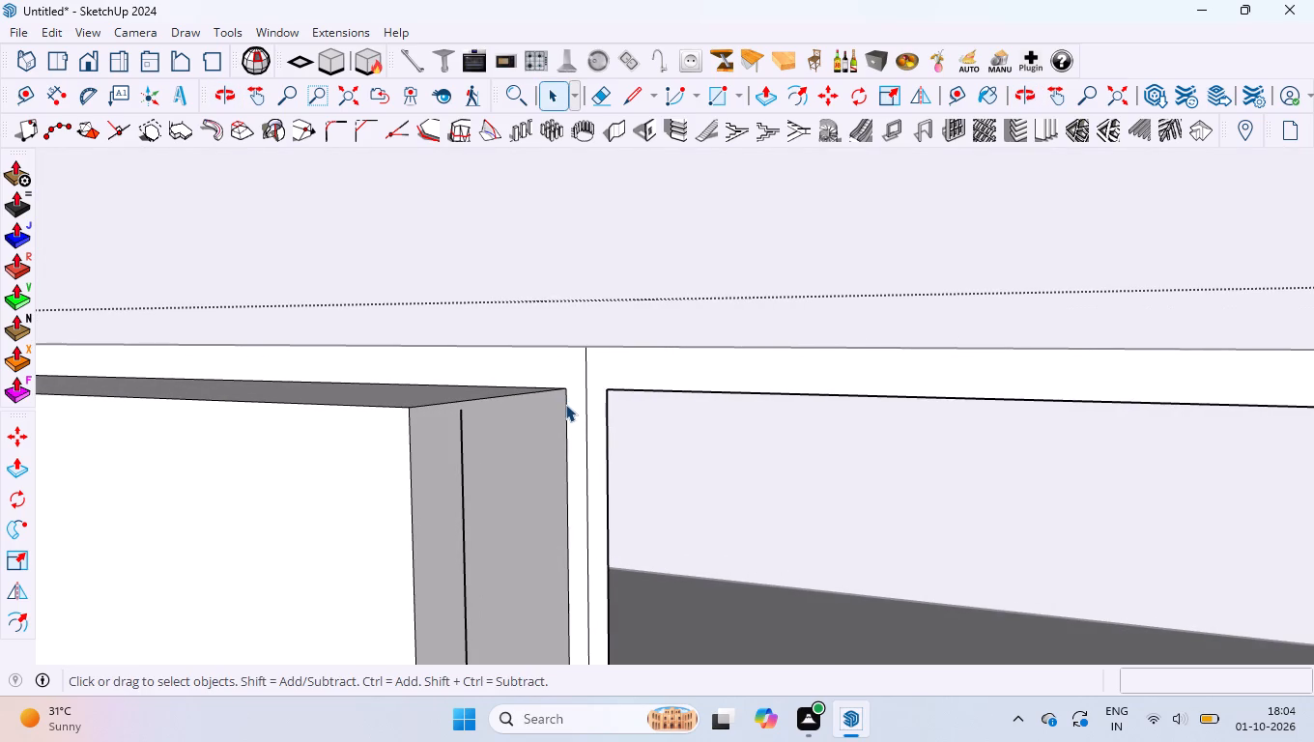
{"action": "key", "text": "e"}
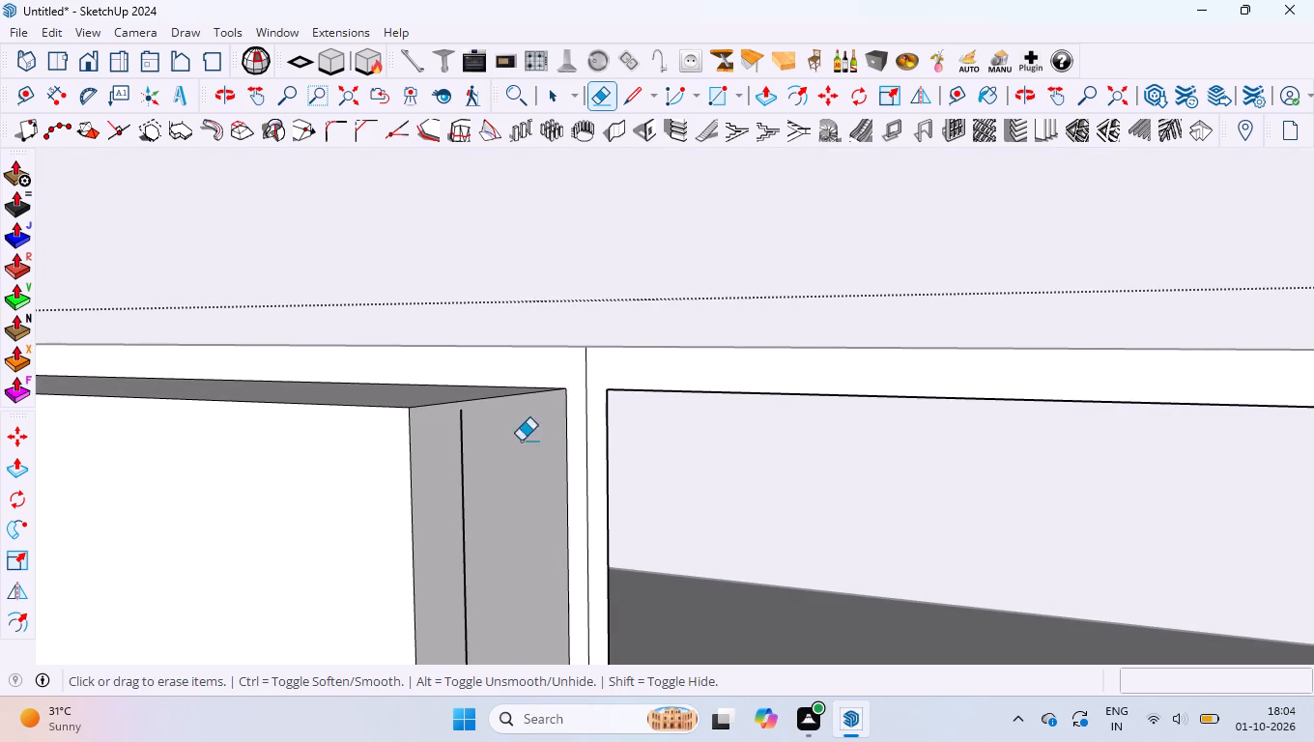
{"action": "left_click_drag", "start_coordinate": [452, 470], "coordinate": [468, 464]}
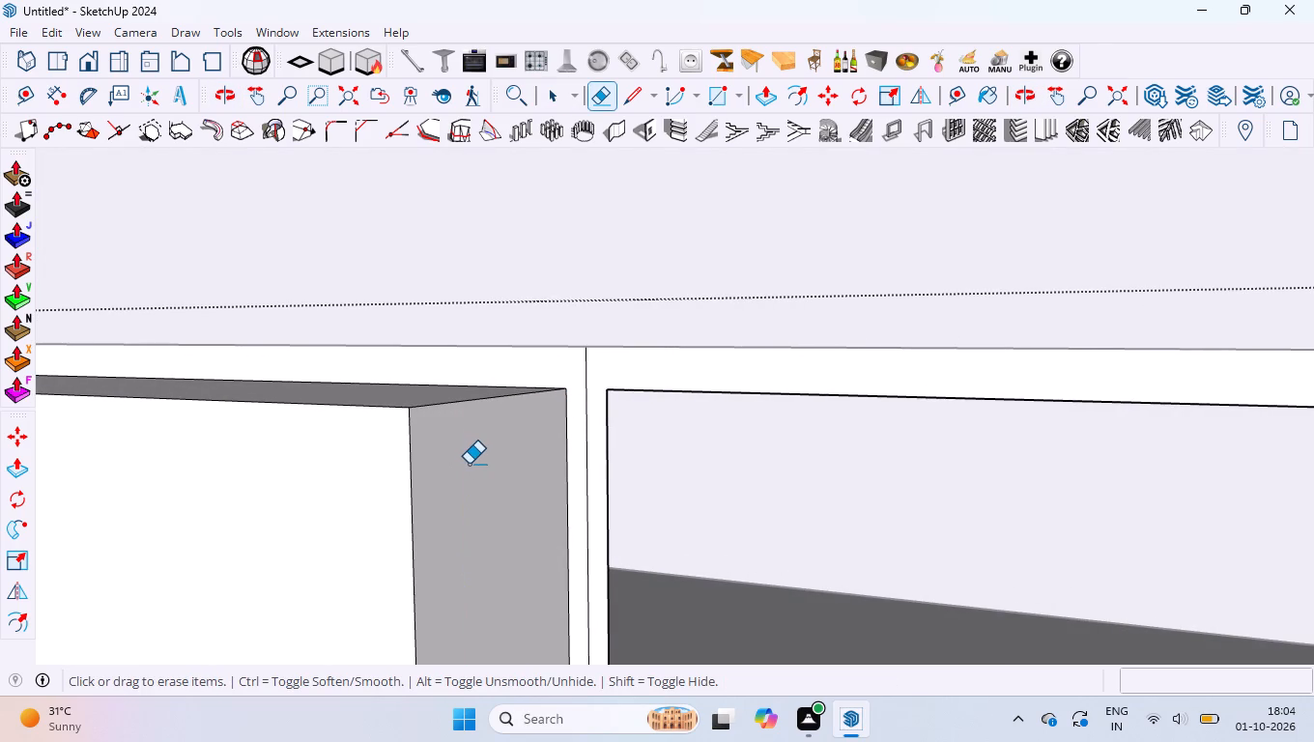
Delete the left-hand drawer front's inner side thickness face and its front face.
{"action": "key", "text": "space"}
{"action": "left_click", "coordinate": [469, 464]}
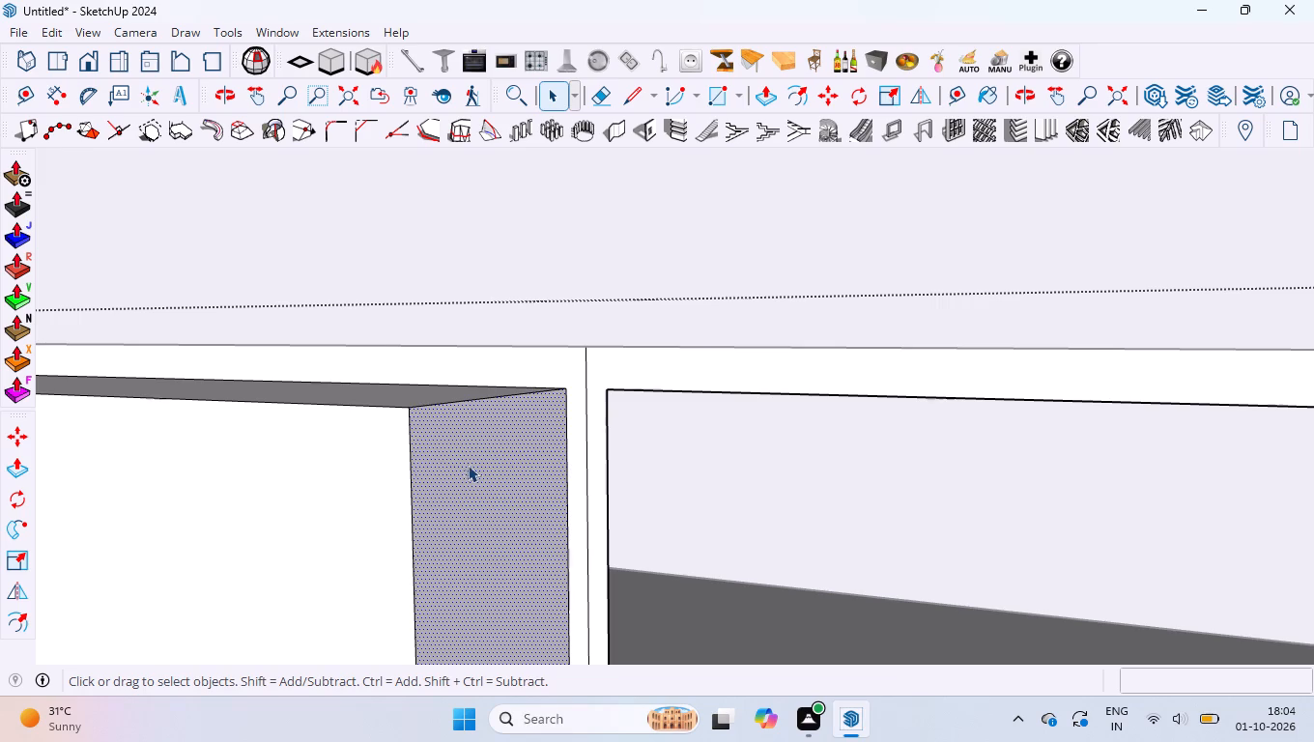
{"action": "key", "text": "Delete"}
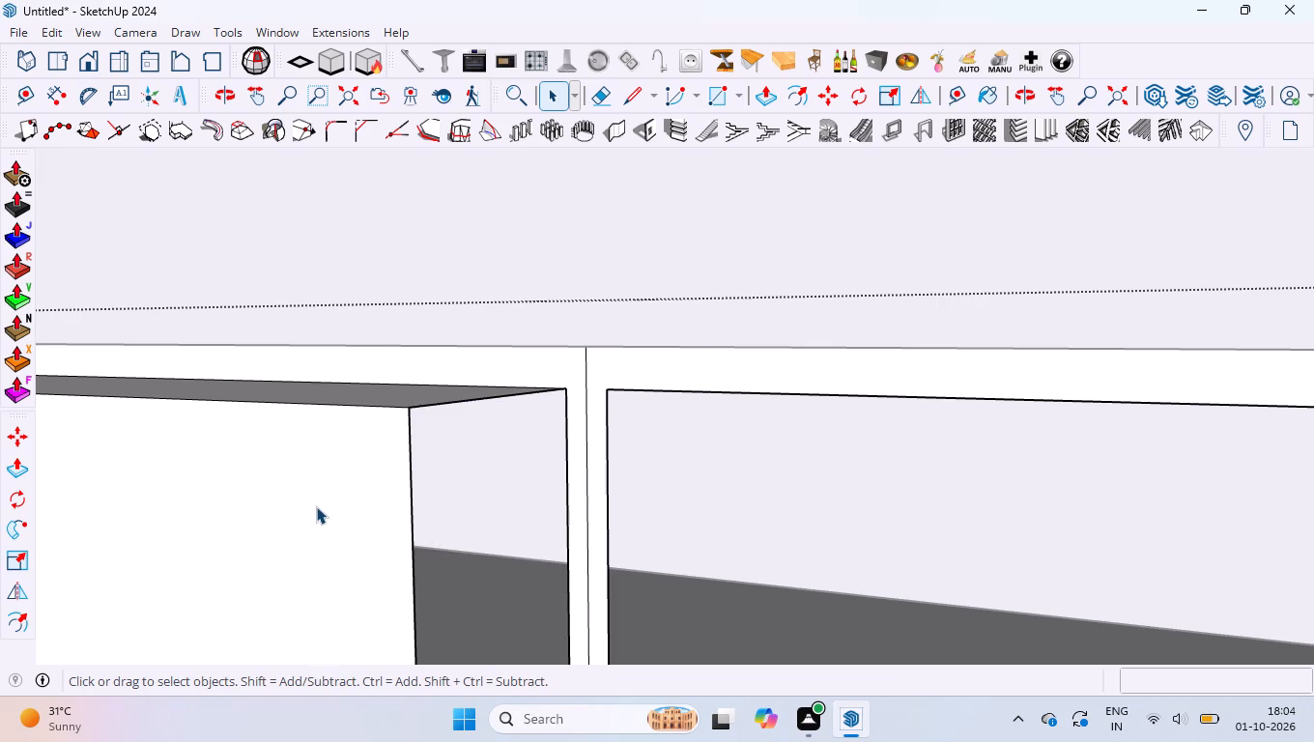
{"action": "left_click", "coordinate": [315, 506]}
{"action": "key", "text": "Delete"}
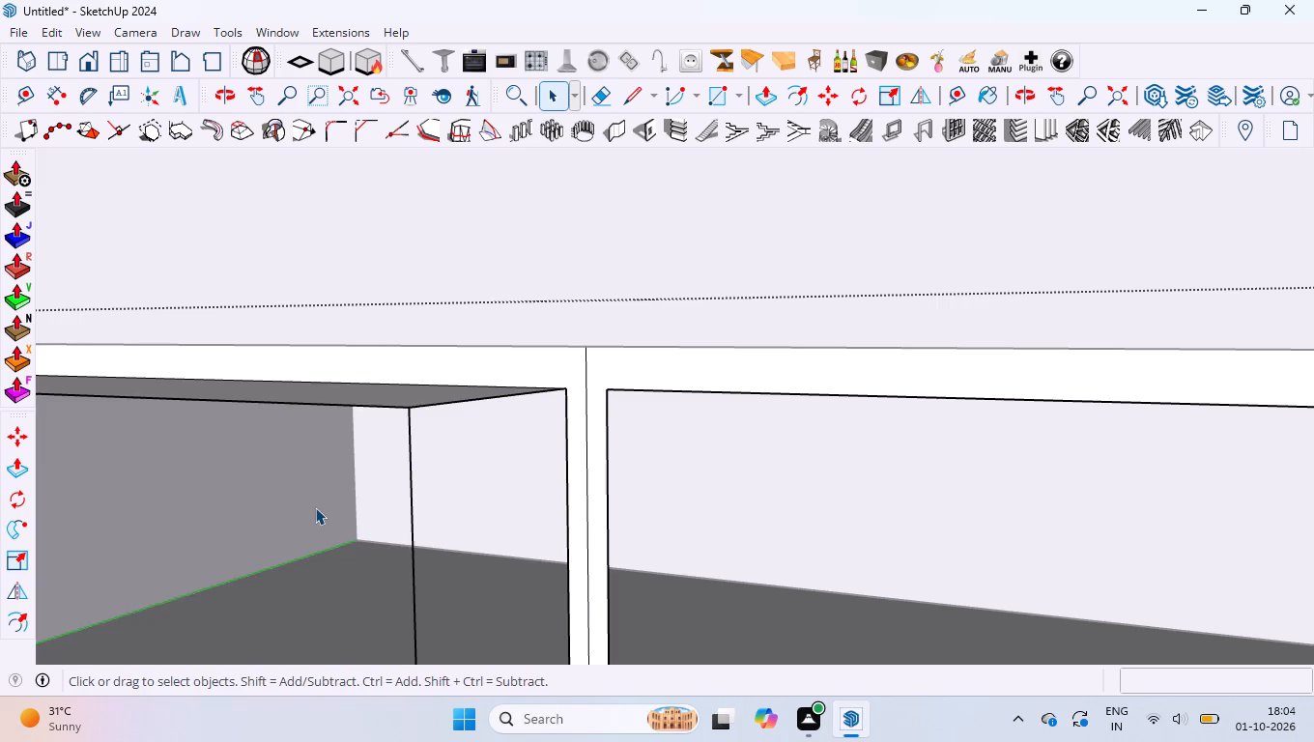
Delete the top thickness face of the left-hand drawer front.
{"action": "middle_click_drag", "start_coordinate": [323, 508], "coordinate": [356, 505]}
{"action": "scroll", "coordinate": [360, 499], "scroll_direction": "down", "scroll_amount": 7}
{"action": "scroll", "coordinate": [463, 476], "scroll_direction": "up", "scroll_amount": 5}
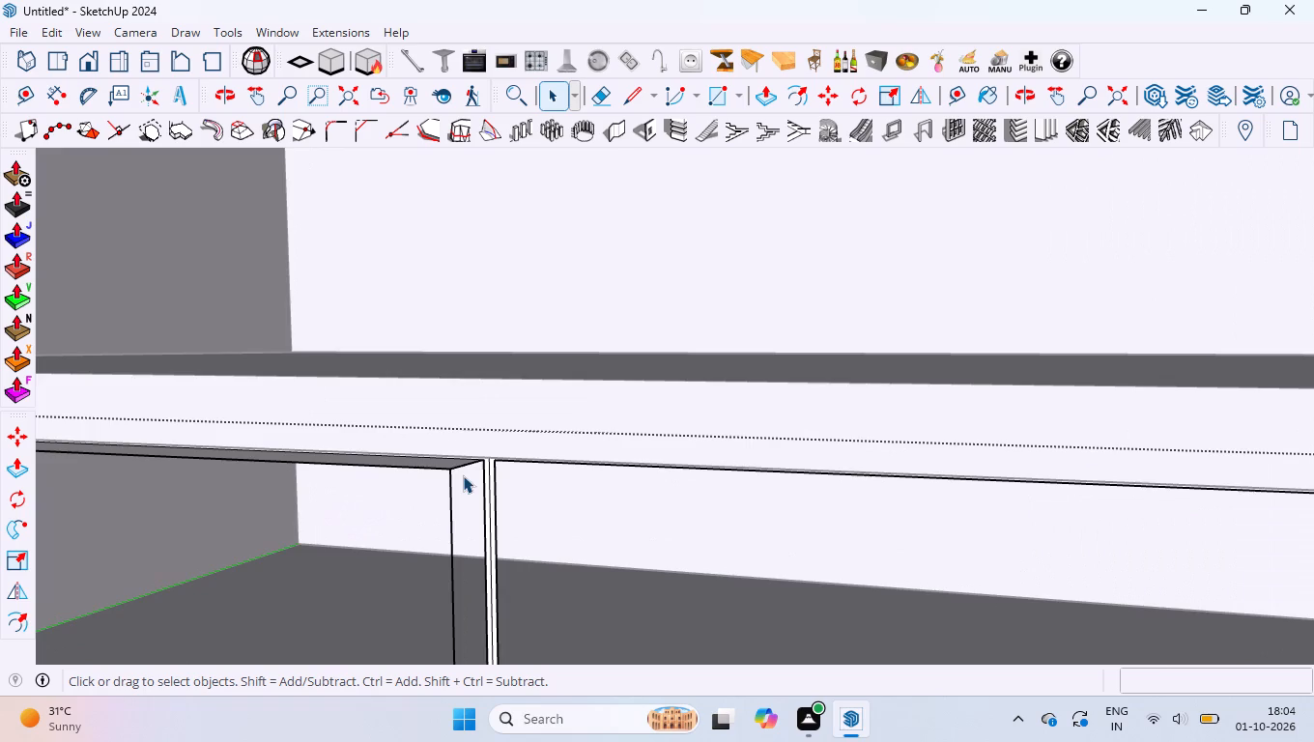
{"action": "scroll", "coordinate": [463, 475], "scroll_direction": "up", "scroll_amount": 16}
{"action": "left_click", "coordinate": [435, 488]}
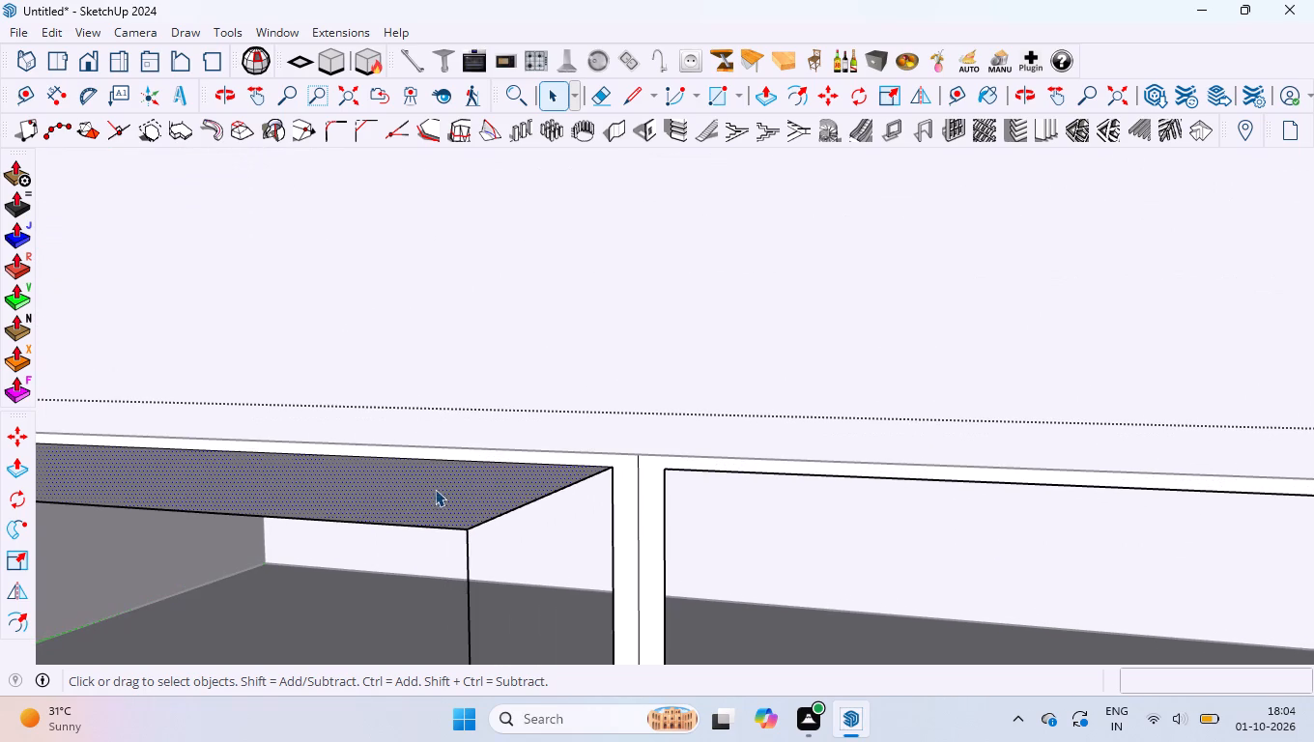
{"action": "key", "text": "Delete"}
Erase the projecting top, vertical and corner edges at the left-hand drawer front's top inner corner, keeping the thin frame.
{"action": "scroll", "coordinate": [435, 490], "scroll_direction": "down", "scroll_amount": 3}
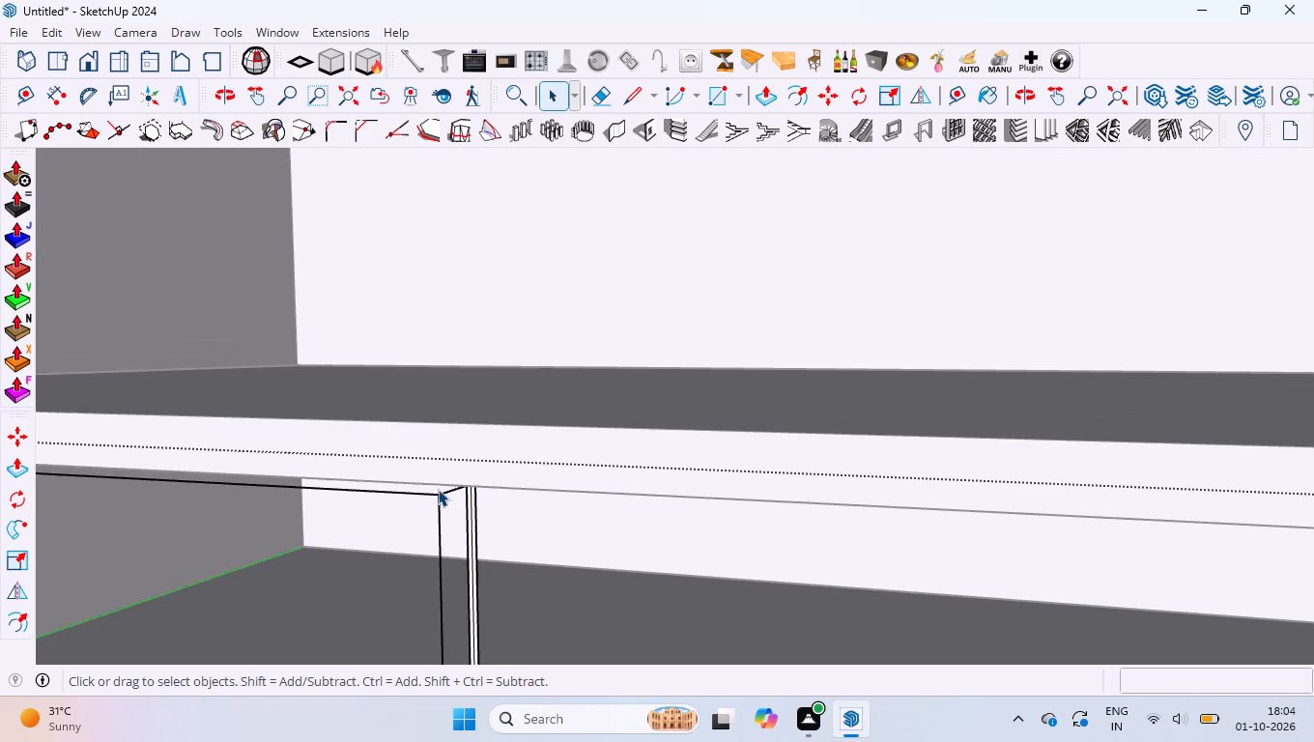
{"action": "scroll", "coordinate": [438, 488], "scroll_direction": "up", "scroll_amount": 3}
{"action": "key", "text": "e"}
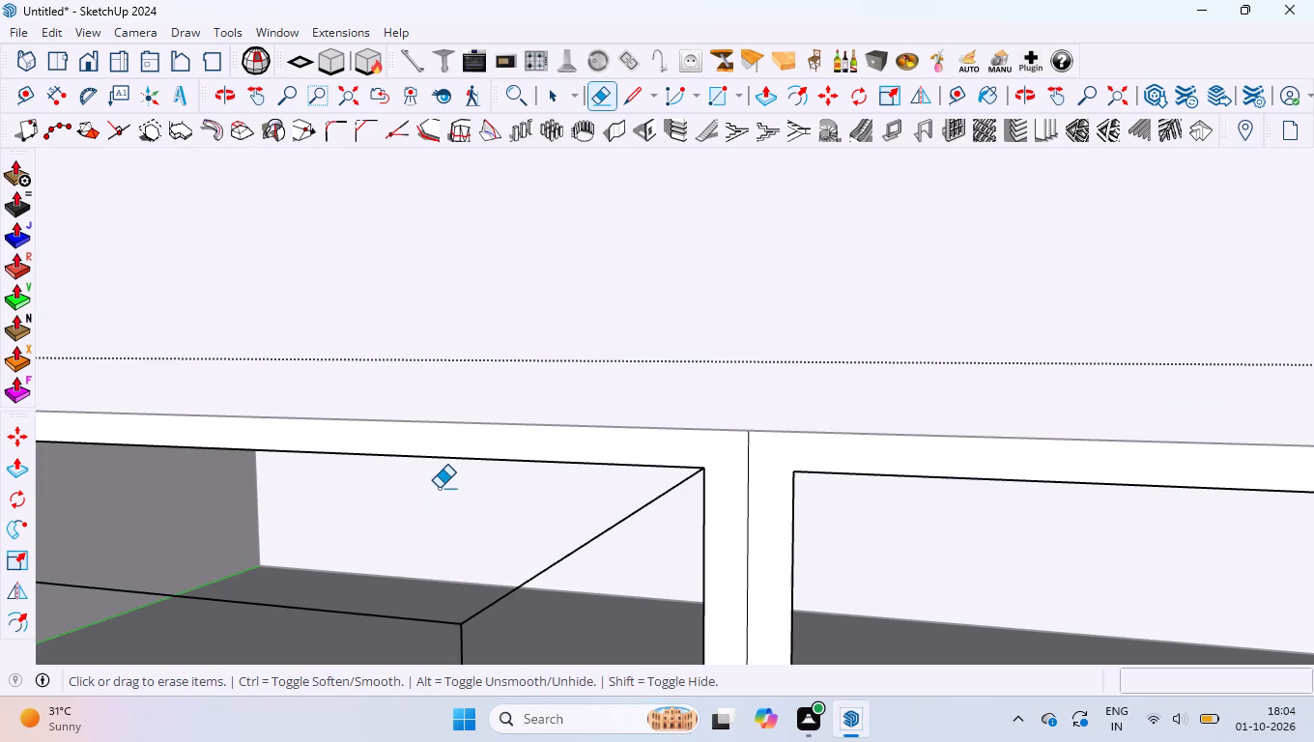
{"action": "scroll", "coordinate": [439, 488], "scroll_direction": "down", "scroll_amount": 2}
{"action": "scroll", "coordinate": [436, 495], "scroll_direction": "up", "scroll_amount": 3}
{"action": "scroll", "coordinate": [436, 495], "scroll_direction": "down", "scroll_amount": 1}
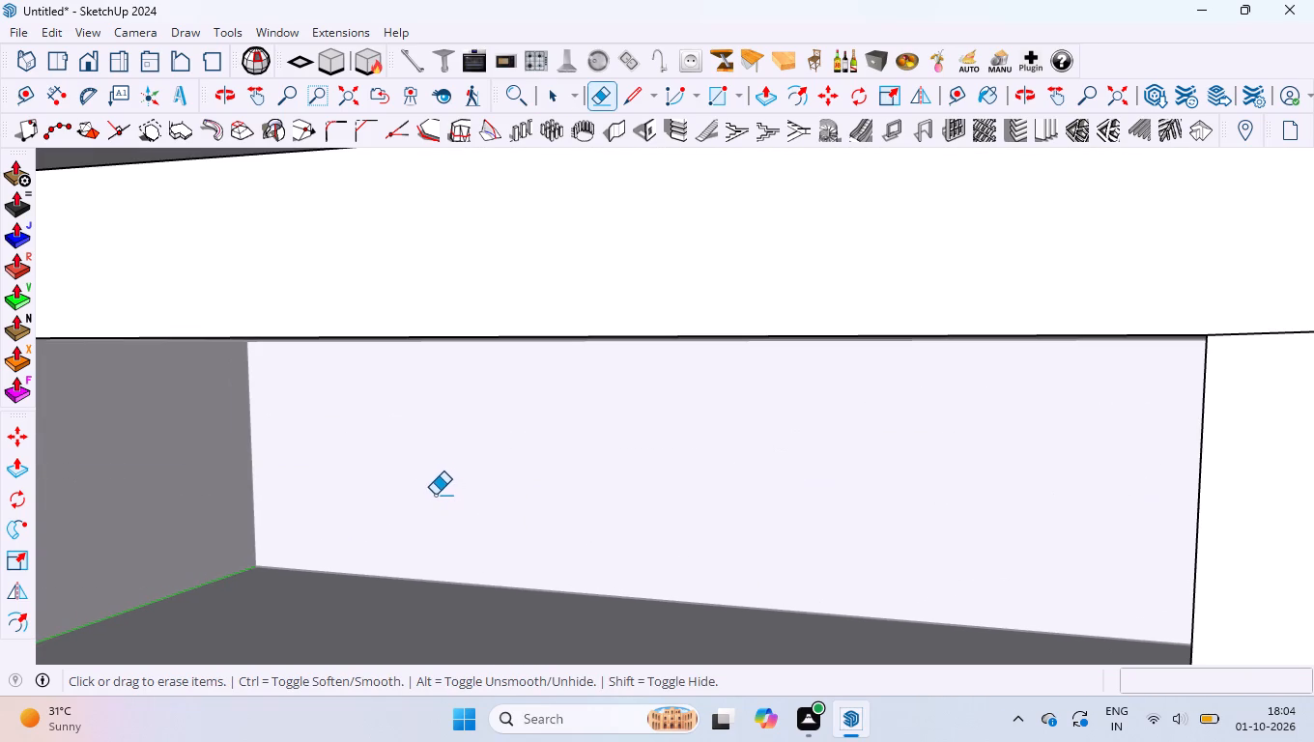
{"action": "scroll", "coordinate": [451, 438], "scroll_direction": "down", "scroll_amount": 4}
{"action": "scroll", "coordinate": [472, 463], "scroll_direction": "up", "scroll_amount": 3}
{"action": "scroll", "coordinate": [448, 446], "scroll_direction": "down", "scroll_amount": 1}
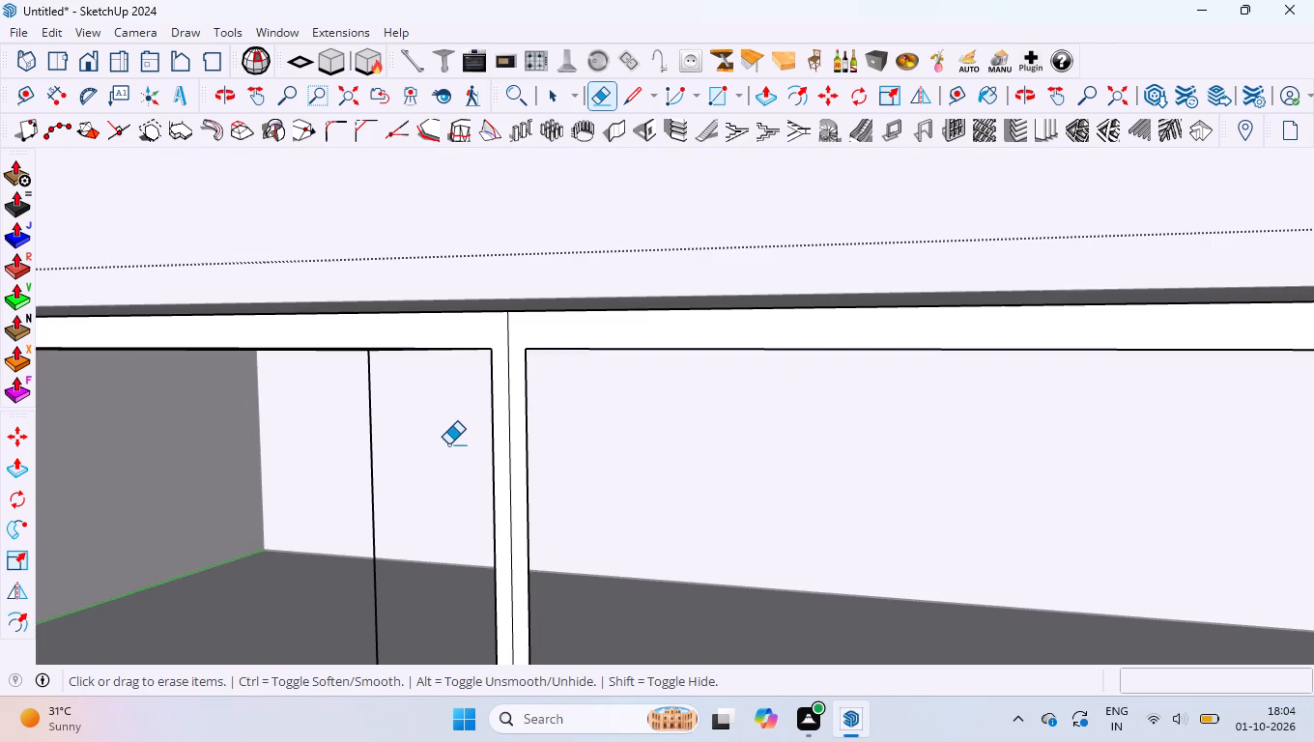
{"action": "middle_click_drag", "start_coordinate": [387, 338], "coordinate": [395, 367]}
{"action": "scroll", "coordinate": [386, 364], "scroll_direction": "up", "scroll_amount": 2}
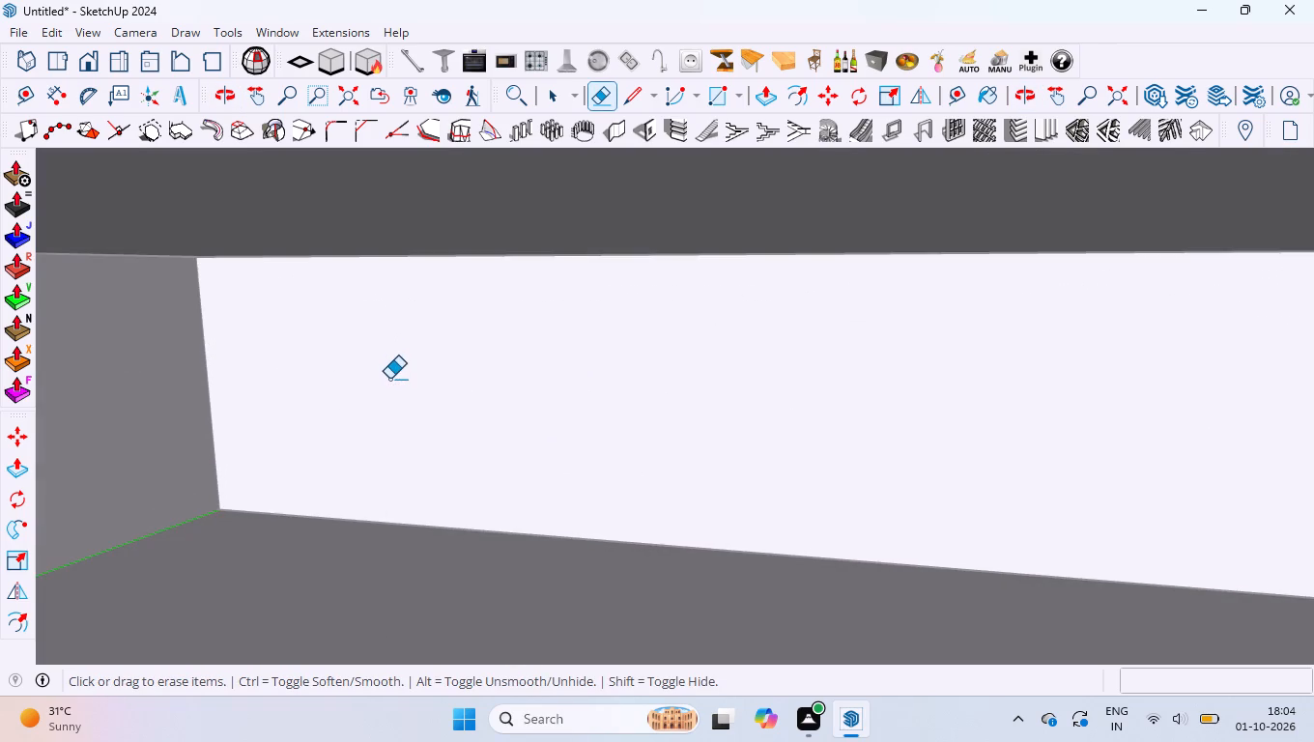
{"action": "scroll", "coordinate": [389, 379], "scroll_direction": "down", "scroll_amount": 2}
{"action": "left_click_drag", "start_coordinate": [397, 398], "coordinate": [355, 403]}
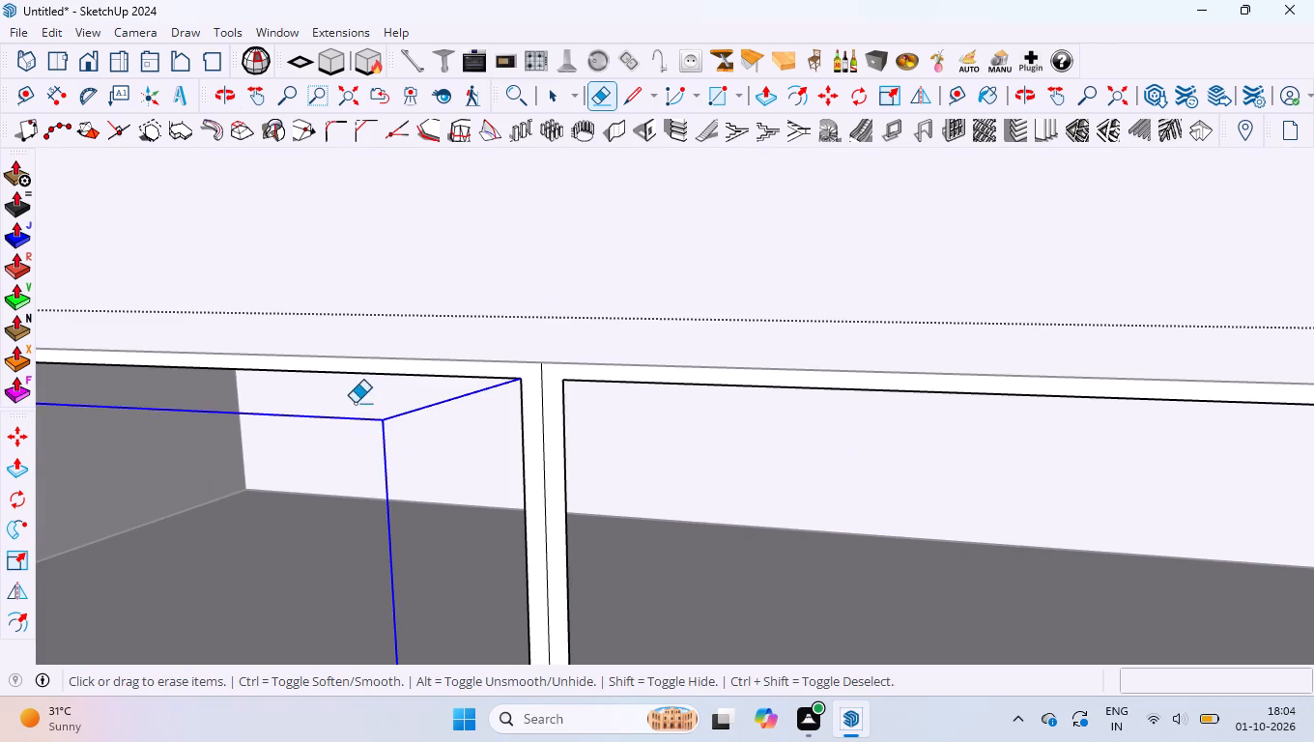
{"action": "left_click_drag", "start_coordinate": [355, 403], "coordinate": [354, 402]}
Erase the projecting bottom and corner edges of both left-compartment drawer fronts where they meet, keeping their thin frames.
{"action": "scroll", "coordinate": [426, 471], "scroll_direction": "down", "scroll_amount": 10}
{"action": "scroll", "coordinate": [460, 570], "scroll_direction": "up", "scroll_amount": 6}
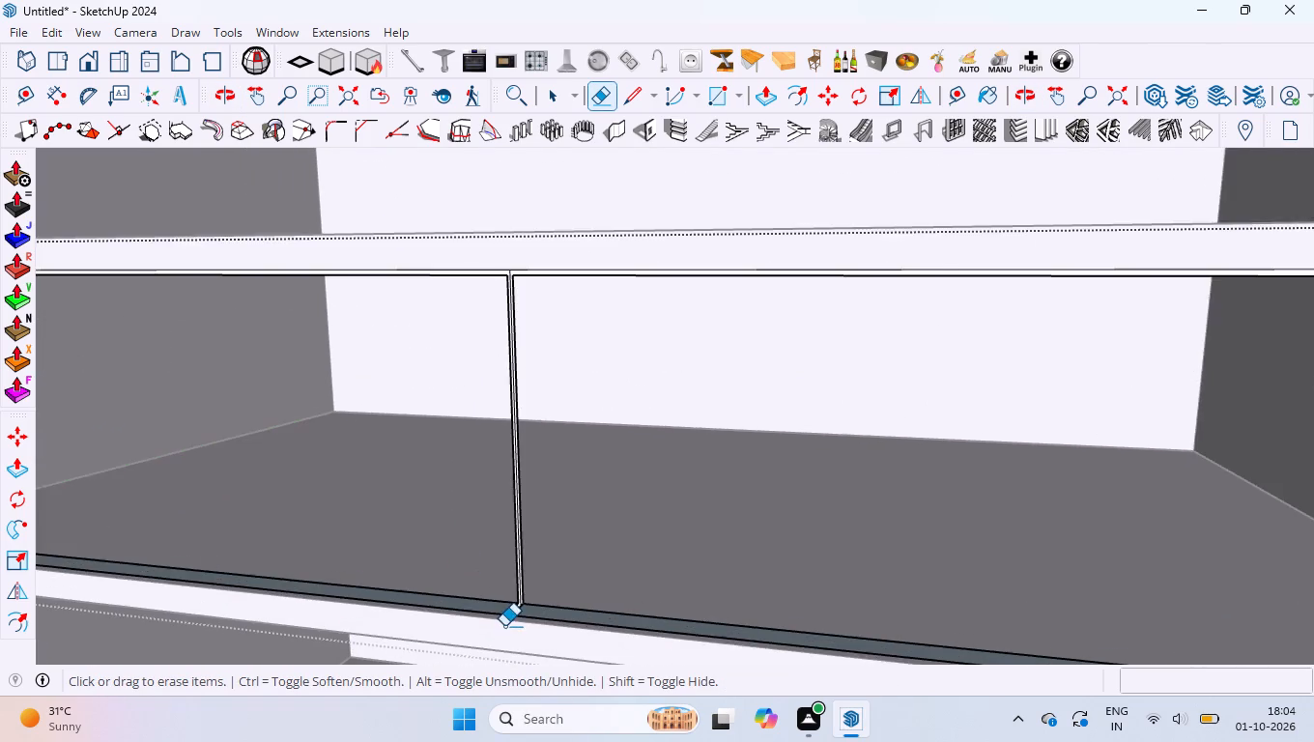
{"action": "scroll", "coordinate": [504, 626], "scroll_direction": "up", "scroll_amount": 15}
{"action": "left_click", "coordinate": [489, 590]}
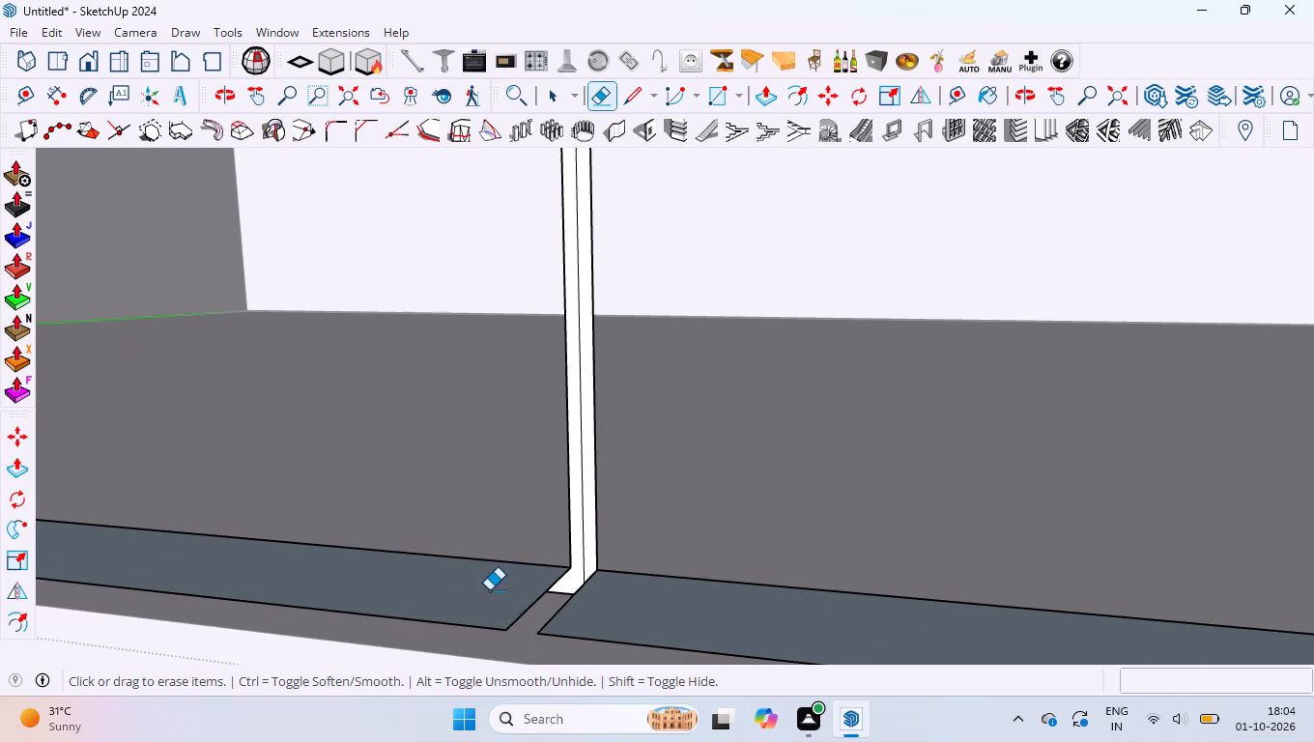
{"action": "key", "text": "space"}
{"action": "key", "text": "e"}
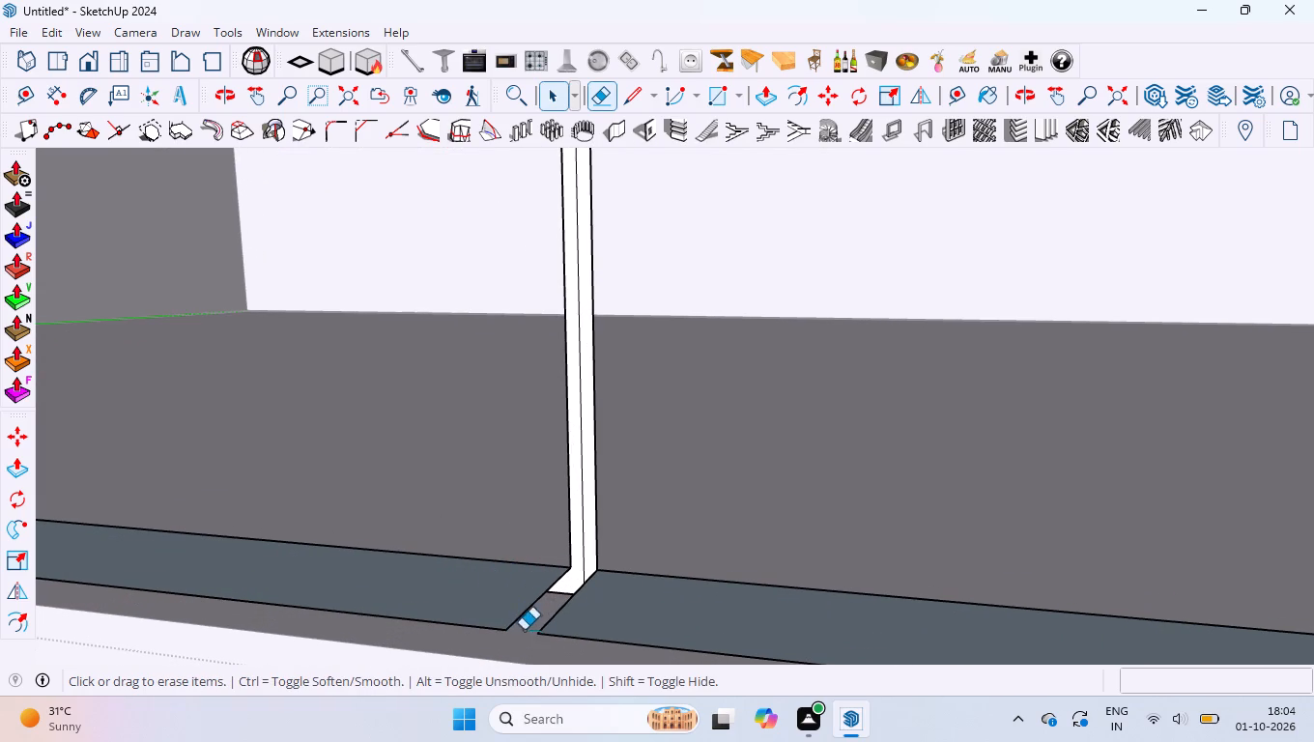
{"action": "left_click_drag", "start_coordinate": [528, 631], "coordinate": [499, 599]}
{"action": "left_click_drag", "start_coordinate": [480, 638], "coordinate": [487, 605]}
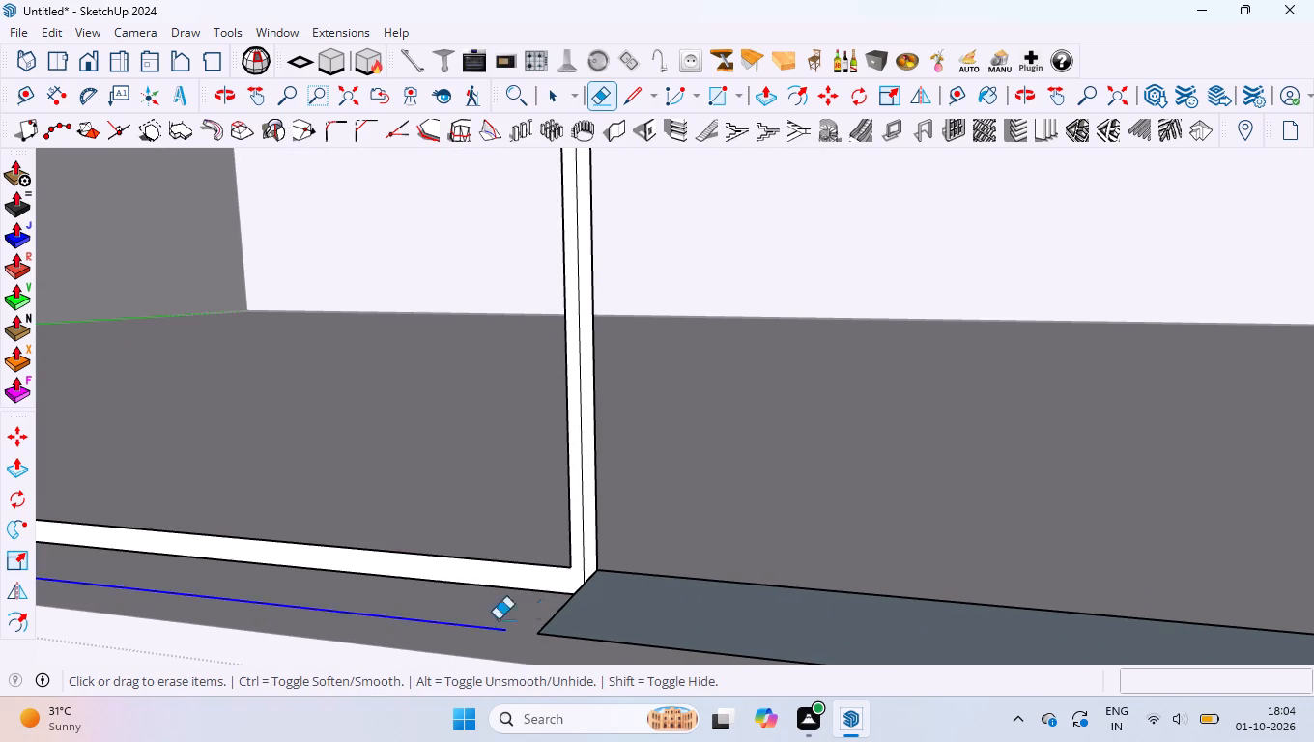
{"action": "left_click_drag", "start_coordinate": [541, 614], "coordinate": [572, 643]}
Erase the projecting vertical edge and bottom corner edge at the partition end of the left compartment's right-hand drawer front.
{"action": "scroll", "coordinate": [564, 601], "scroll_direction": "down", "scroll_amount": 20}
{"action": "scroll", "coordinate": [564, 601], "scroll_direction": "down", "scroll_amount": 1}
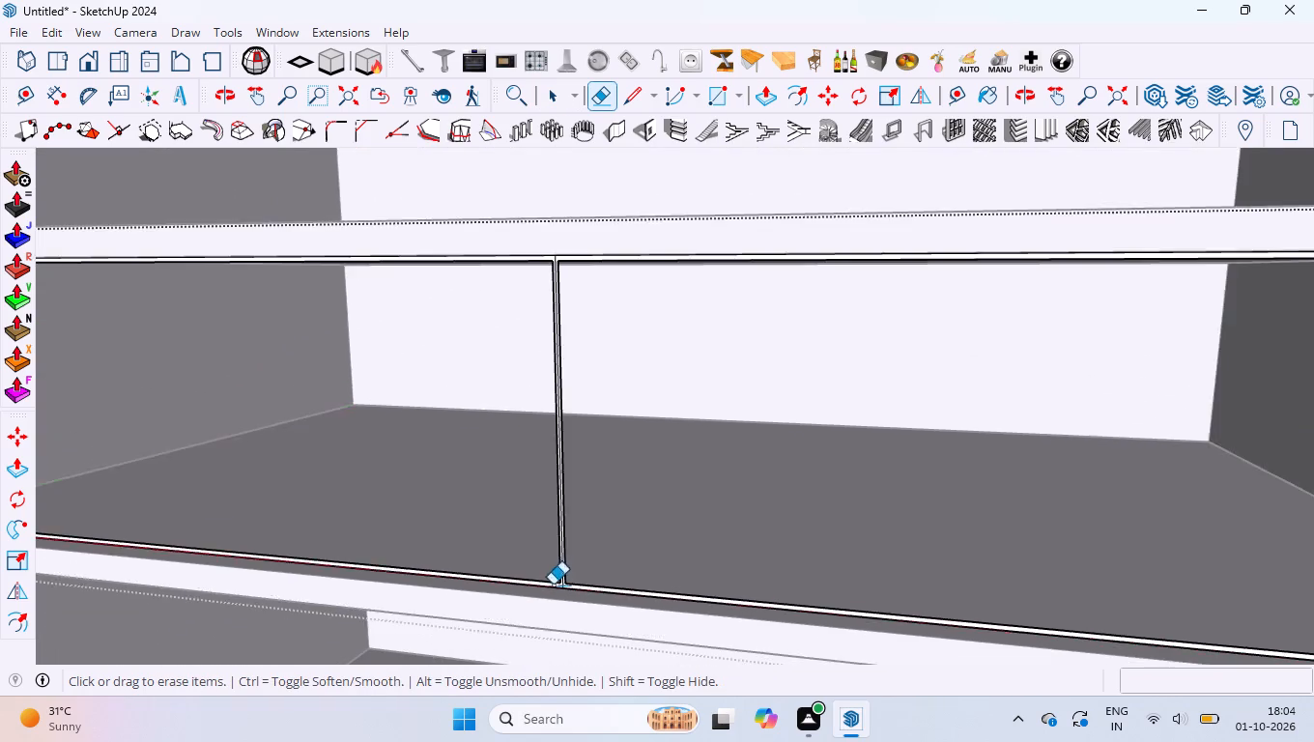
{"action": "scroll", "coordinate": [553, 585], "scroll_direction": "down", "scroll_amount": 4}
{"action": "scroll", "coordinate": [617, 518], "scroll_direction": "down", "scroll_amount": 3}
{"action": "scroll", "coordinate": [927, 625], "scroll_direction": "up", "scroll_amount": 4}
{"action": "middle_click_drag", "start_coordinate": [983, 574], "coordinate": [996, 578]}
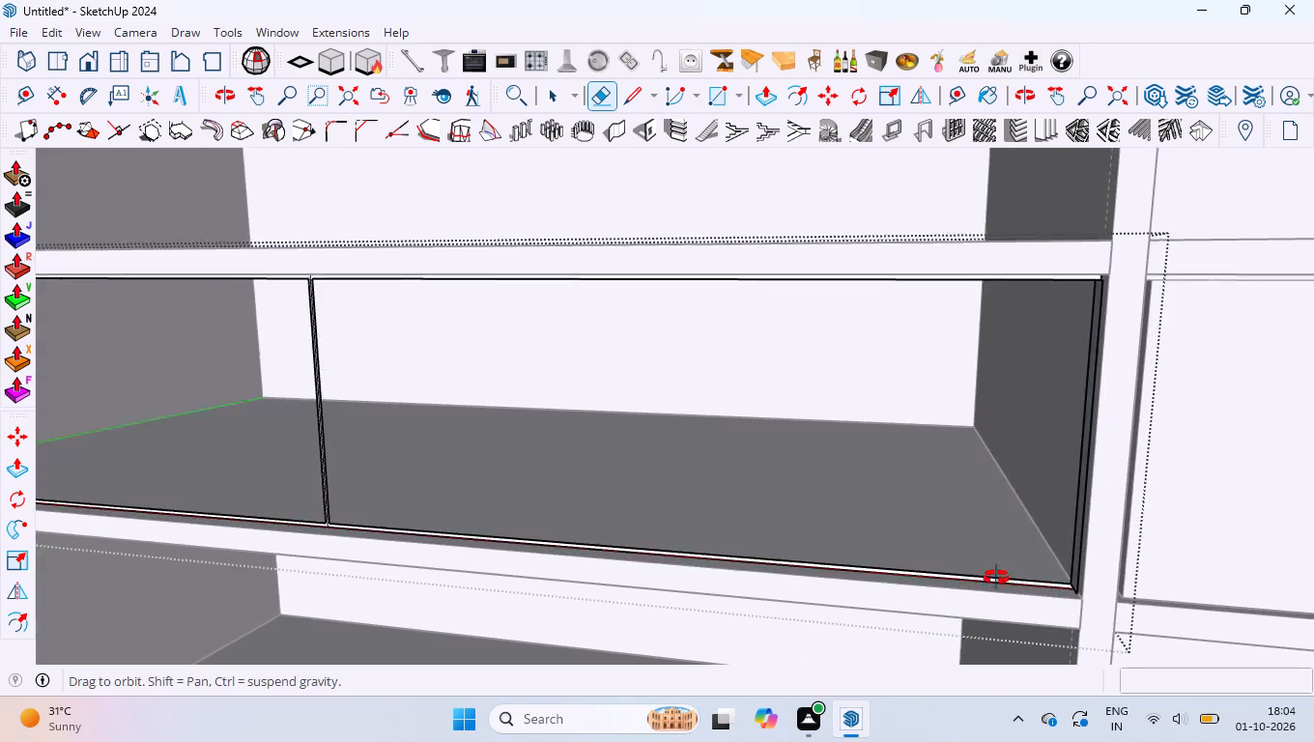
{"action": "middle_click_drag", "start_coordinate": [996, 578], "coordinate": [1061, 586]}
{"action": "scroll", "coordinate": [1096, 531], "scroll_direction": "up", "scroll_amount": 15}
{"action": "left_click_drag", "start_coordinate": [1062, 544], "coordinate": [1062, 543]}
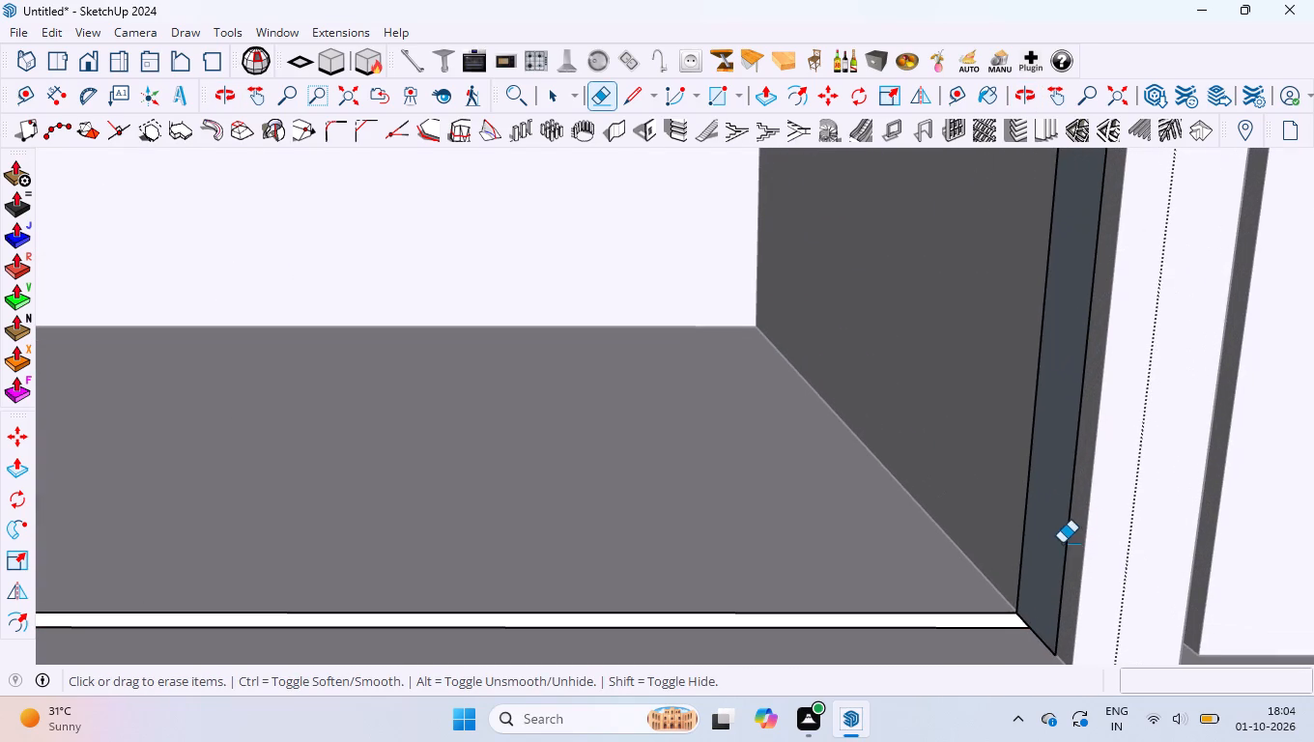
{"action": "left_click_drag", "start_coordinate": [1062, 543], "coordinate": [1068, 556]}
{"action": "scroll", "coordinate": [1032, 594], "scroll_direction": "down", "scroll_amount": 3}
{"action": "scroll", "coordinate": [1031, 628], "scroll_direction": "up", "scroll_amount": 4}
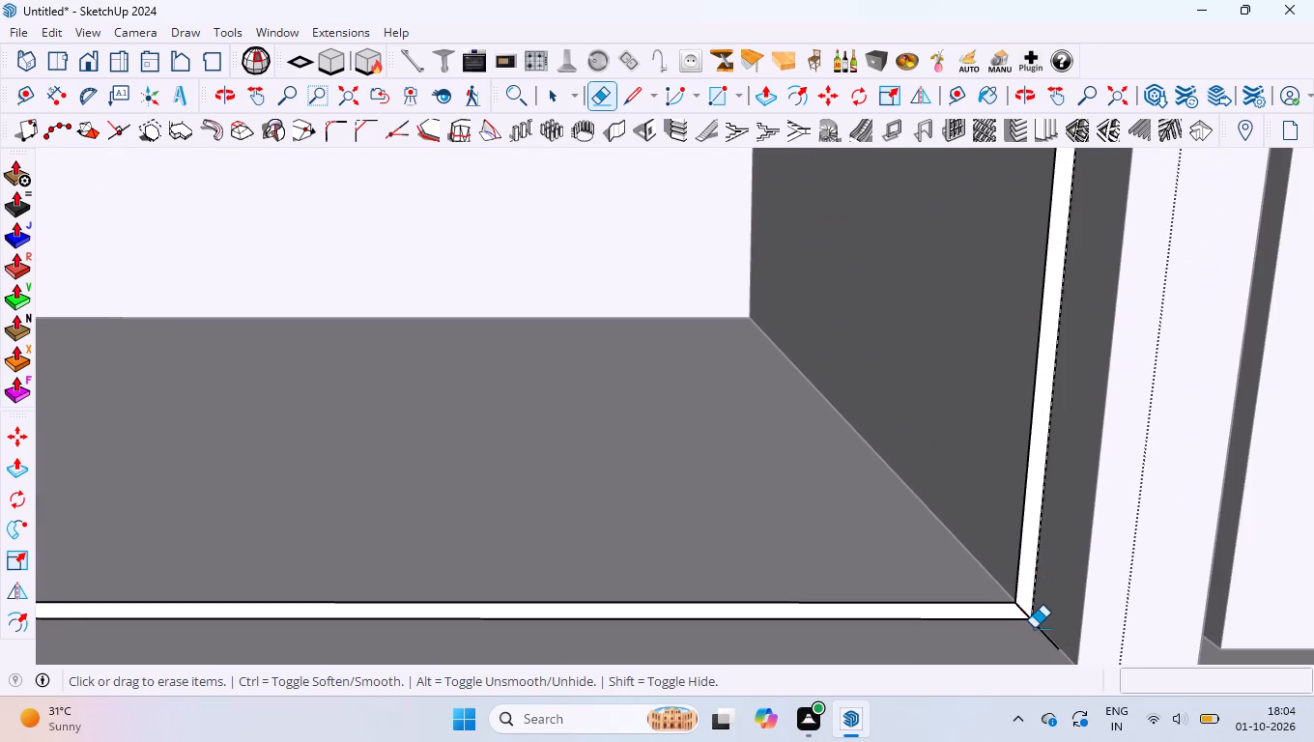
{"action": "left_click", "coordinate": [1034, 626]}
Erase the projecting corner edge at the top partition-end corner of the left compartment's right-hand drawer front, keeping its thin frame.
{"action": "scroll", "coordinate": [1003, 663], "scroll_direction": "down", "scroll_amount": 11}
{"action": "scroll", "coordinate": [1006, 584], "scroll_direction": "down", "scroll_amount": 2}
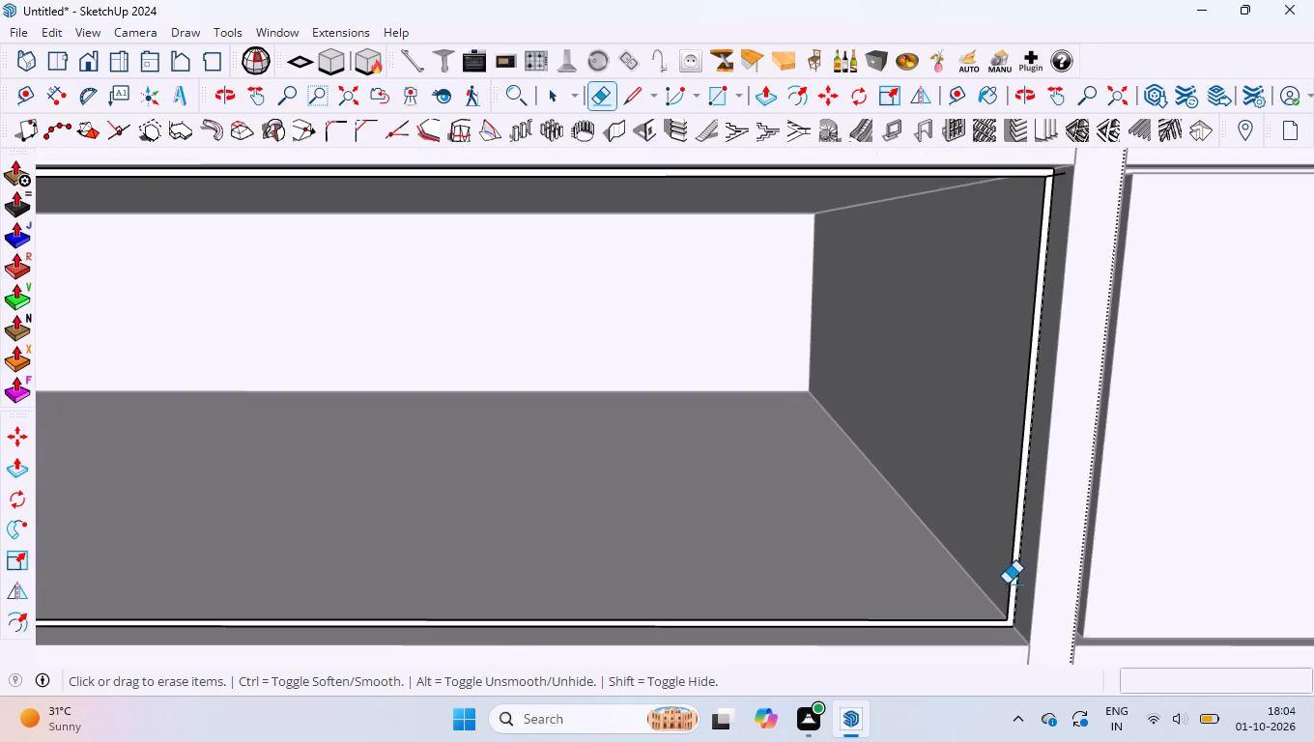
{"action": "scroll", "coordinate": [1007, 584], "scroll_direction": "down", "scroll_amount": 2}
{"action": "scroll", "coordinate": [1027, 353], "scroll_direction": "up", "scroll_amount": 18}
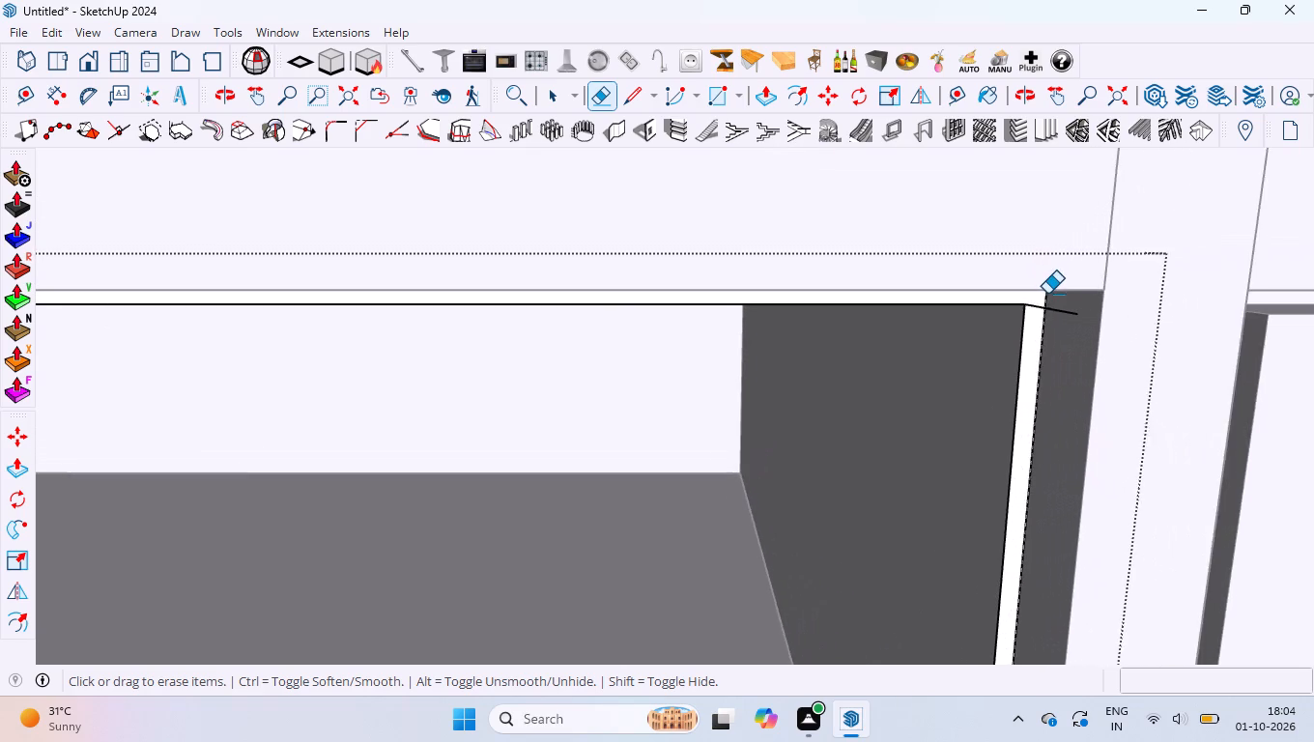
{"action": "scroll", "coordinate": [1047, 294], "scroll_direction": "up", "scroll_amount": 7}
{"action": "left_click_drag", "start_coordinate": [1073, 321], "coordinate": [1037, 369]}
{"action": "scroll", "coordinate": [1033, 372], "scroll_direction": "down", "scroll_amount": 4}
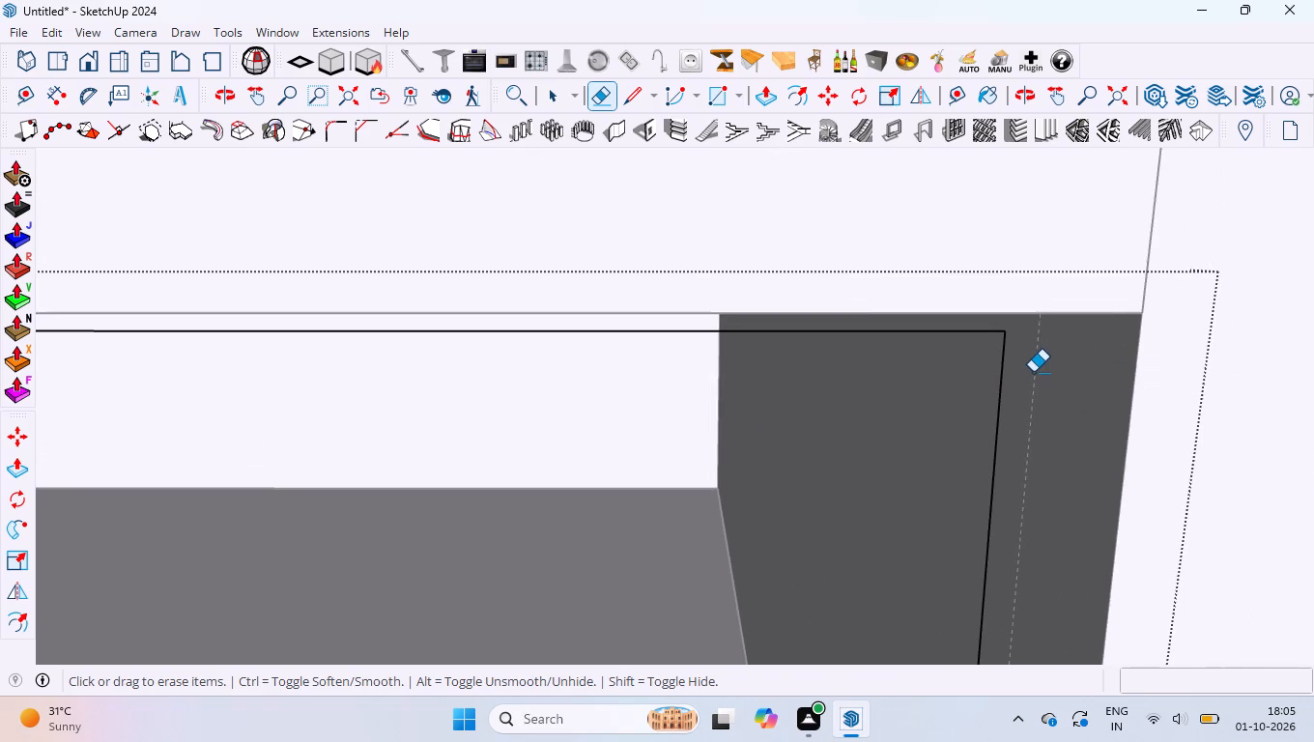
{"action": "key", "text": "ctrl+z"}
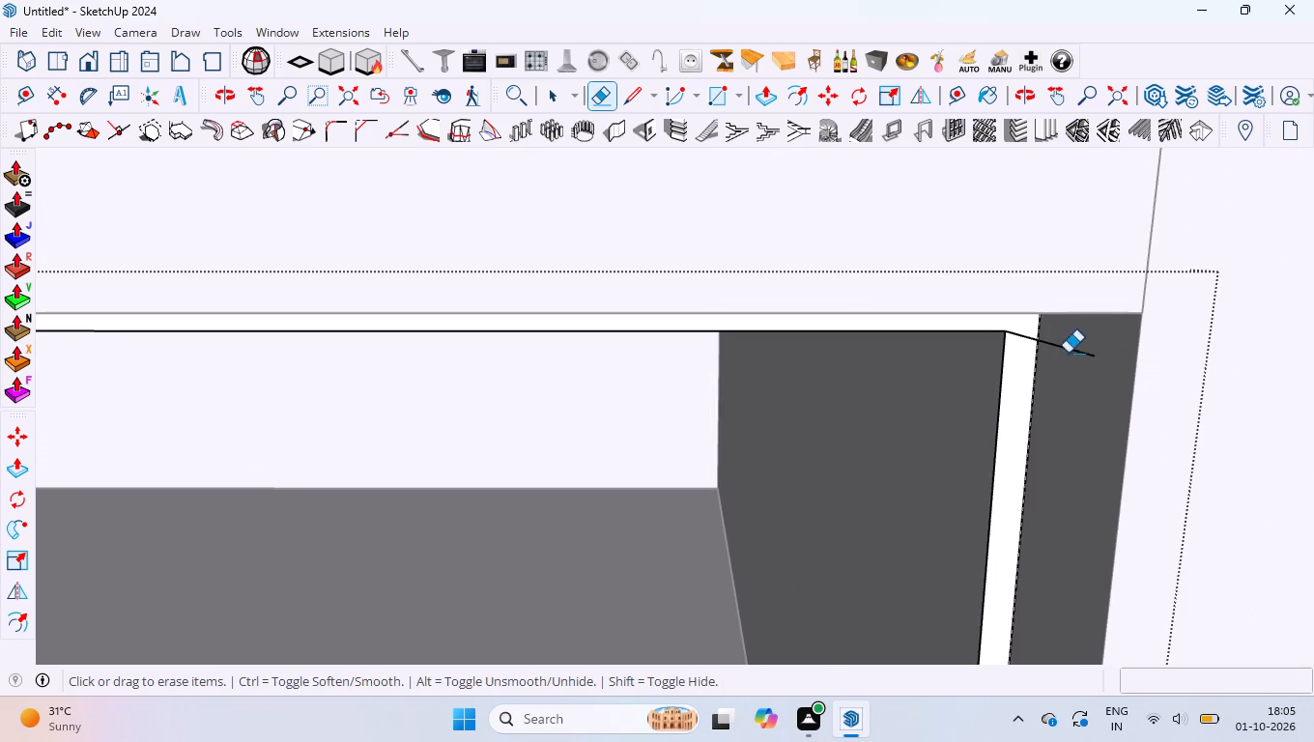
{"action": "left_click_drag", "start_coordinate": [1075, 337], "coordinate": [1079, 360]}
Erase the projecting vertical and corner edges at the top outer corner of the left compartment's left-hand drawer front.
{"action": "scroll", "coordinate": [1061, 406], "scroll_direction": "down", "scroll_amount": 16}
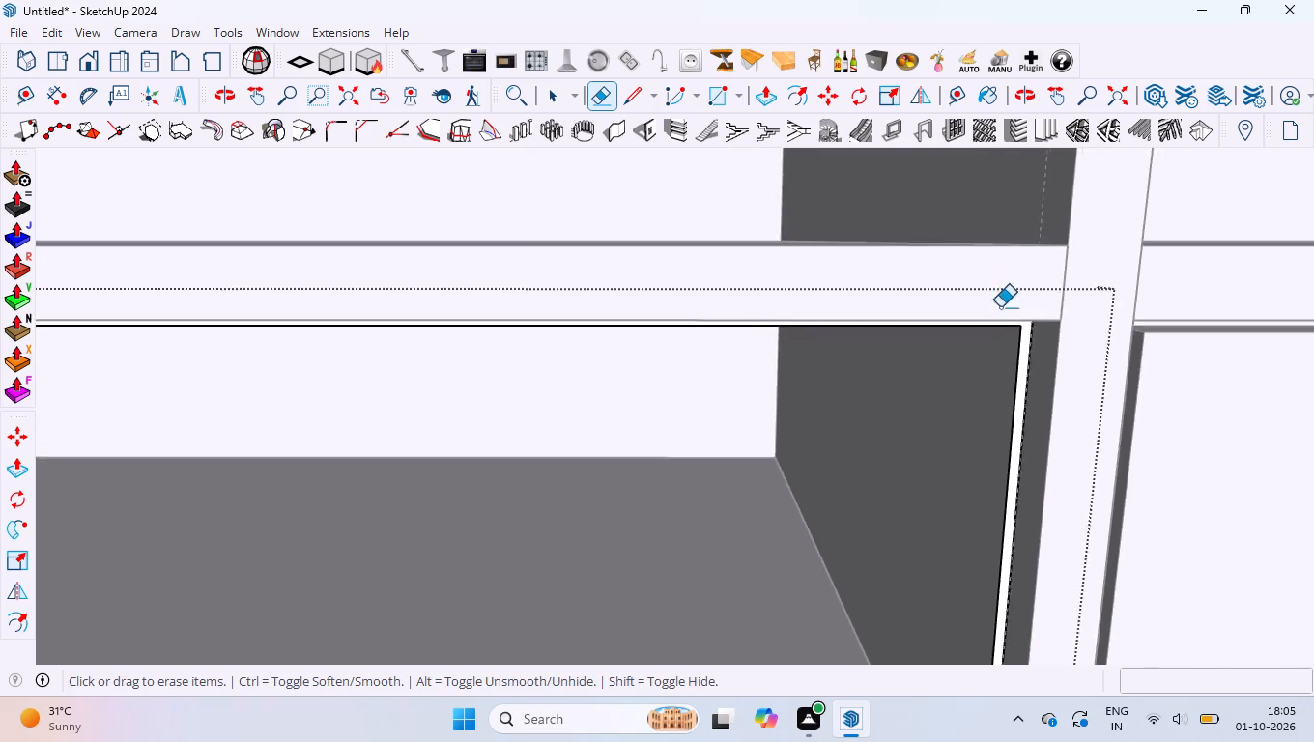
{"action": "scroll", "coordinate": [1000, 307], "scroll_direction": "down", "scroll_amount": 6}
{"action": "scroll", "coordinate": [957, 549], "scroll_direction": "down", "scroll_amount": 9}
{"action": "scroll", "coordinate": [164, 522], "scroll_direction": "up", "scroll_amount": 2}
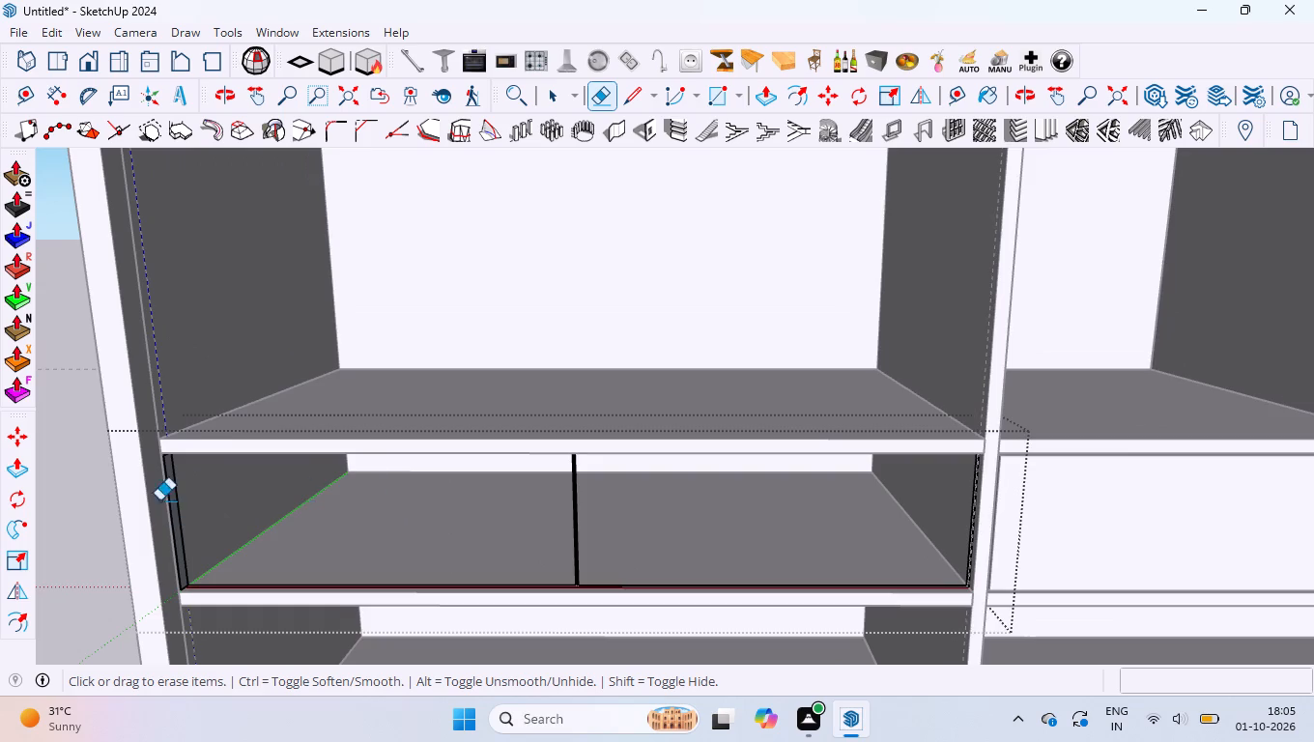
{"action": "scroll", "coordinate": [159, 500], "scroll_direction": "up", "scroll_amount": 14}
{"action": "middle_click_drag", "start_coordinate": [203, 448], "coordinate": [173, 416]}
{"action": "scroll", "coordinate": [194, 387], "scroll_direction": "up", "scroll_amount": 3}
{"action": "scroll", "coordinate": [264, 472], "scroll_direction": "up", "scroll_amount": 10}
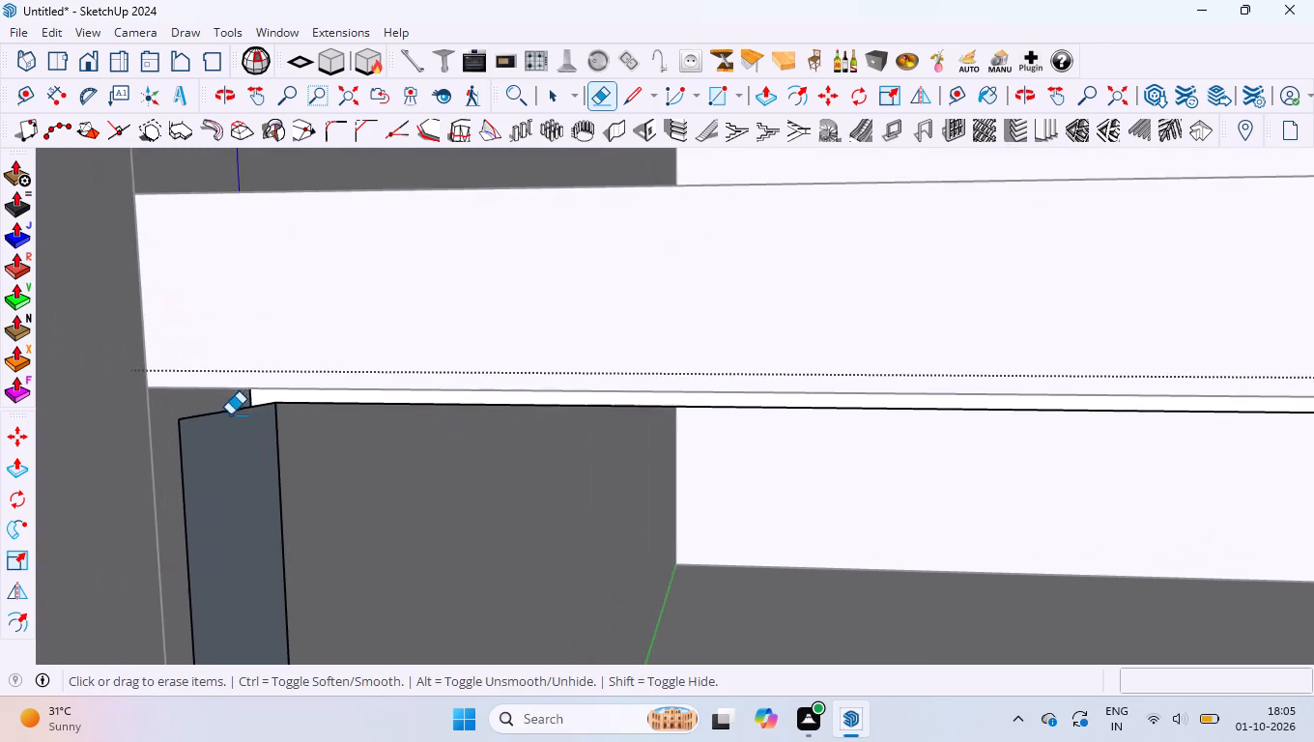
{"action": "scroll", "coordinate": [223, 409], "scroll_direction": "up", "scroll_amount": 3}
{"action": "left_click_drag", "start_coordinate": [197, 413], "coordinate": [159, 474]}
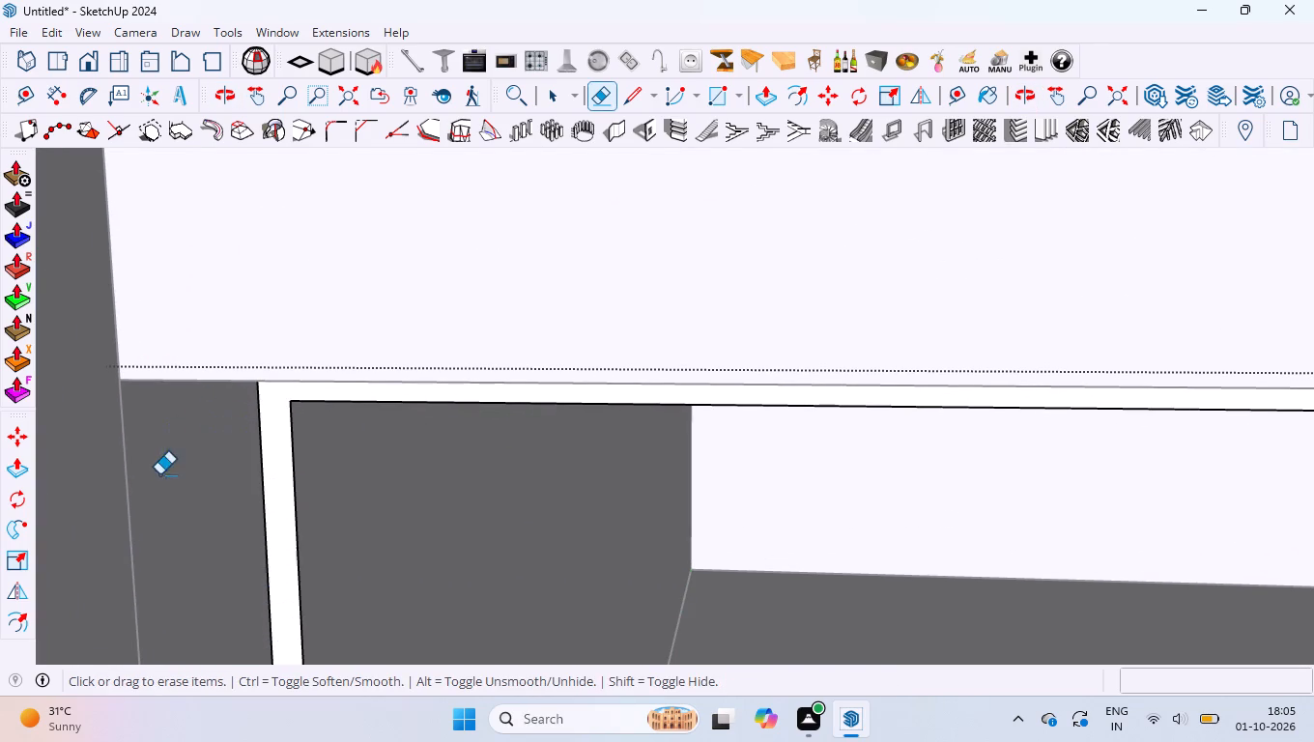
Erase the projecting corner edge at the bottom outer corner of the left compartment's left-hand drawer front.
{"action": "scroll", "coordinate": [270, 387], "scroll_direction": "down", "scroll_amount": 20}
{"action": "scroll", "coordinate": [270, 387], "scroll_direction": "down", "scroll_amount": 4}
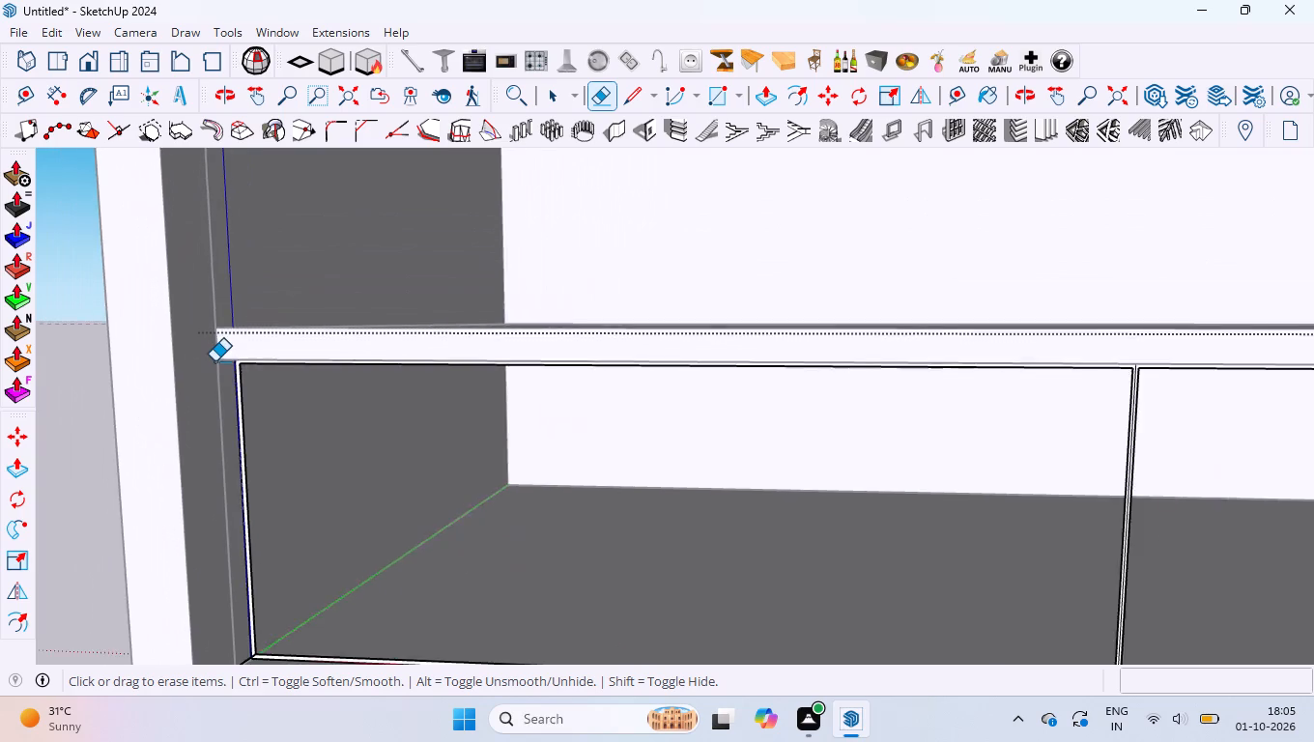
{"action": "scroll", "coordinate": [214, 373], "scroll_direction": "down", "scroll_amount": 5}
{"action": "scroll", "coordinate": [243, 574], "scroll_direction": "up", "scroll_amount": 5}
{"action": "scroll", "coordinate": [229, 549], "scroll_direction": "up", "scroll_amount": 16}
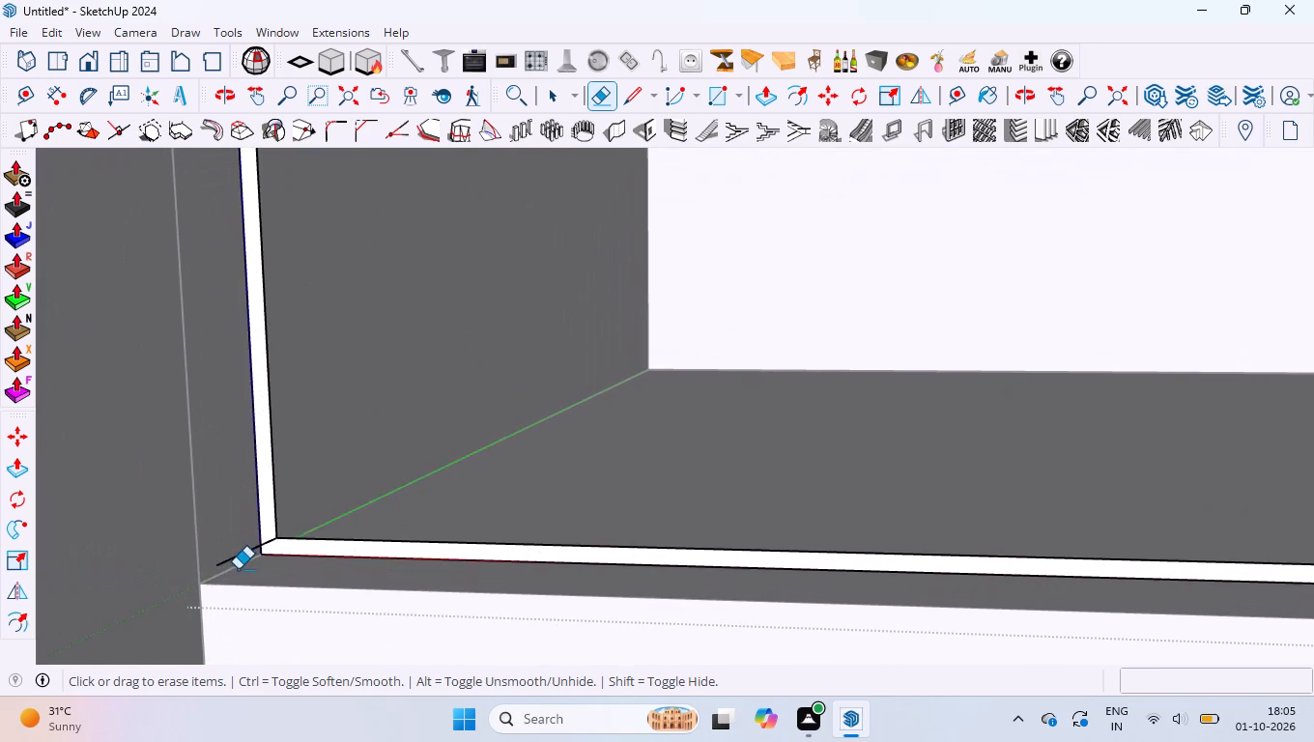
{"action": "scroll", "coordinate": [238, 569], "scroll_direction": "up", "scroll_amount": 10}
{"action": "left_click_drag", "start_coordinate": [242, 549], "coordinate": [225, 492]}
{"action": "scroll", "coordinate": [228, 501], "scroll_direction": "down", "scroll_amount": 8}
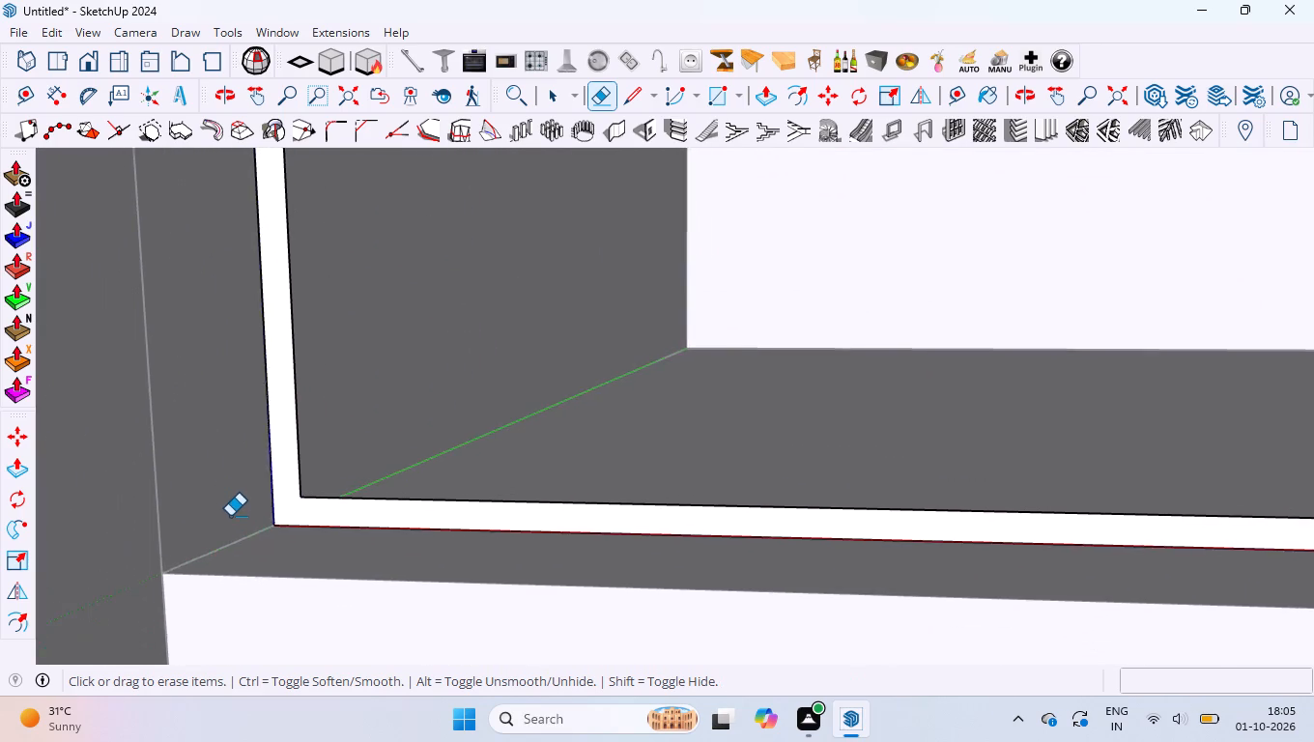
{"action": "scroll", "coordinate": [230, 516], "scroll_direction": "down", "scroll_amount": 20}
{"action": "scroll", "coordinate": [230, 516], "scroll_direction": "down", "scroll_amount": 10}
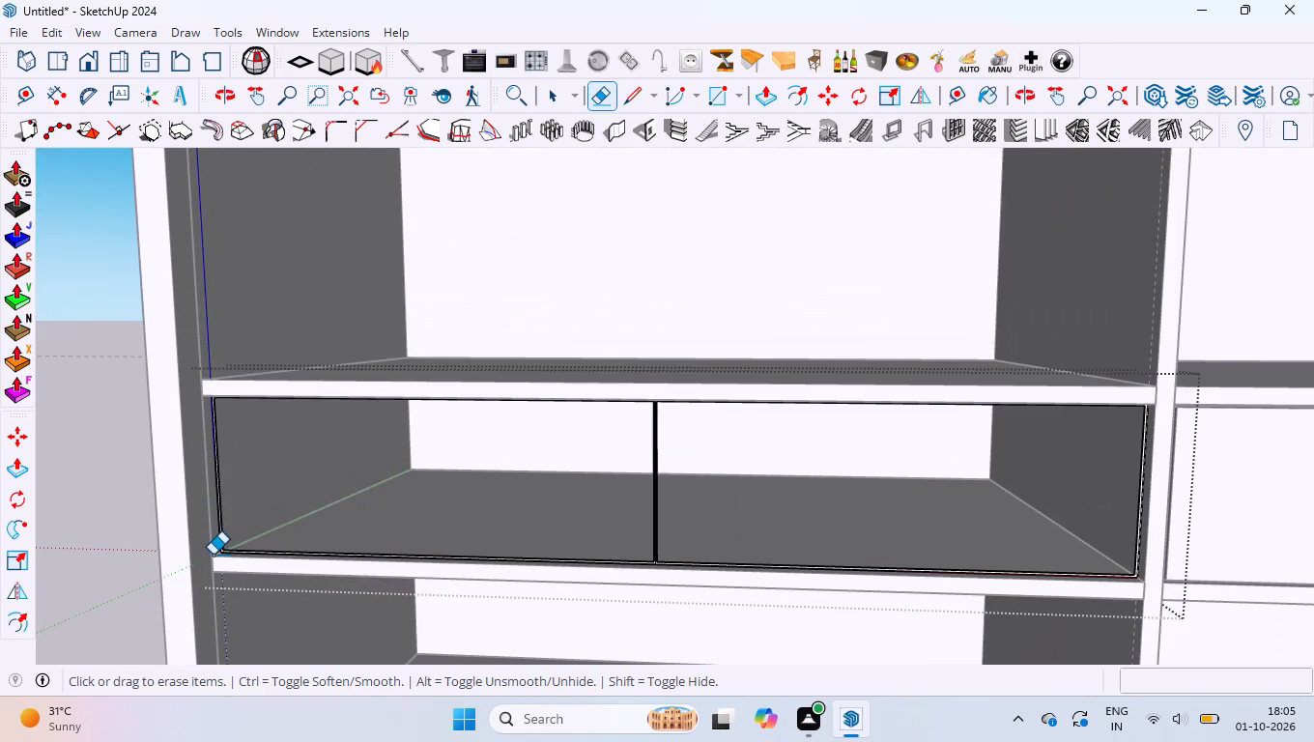
Make a new nested group and draw a rectangle filling the opening of the left-hand drawer front's frame, snapped to its inner corners.
{"action": "key", "text": "space"}
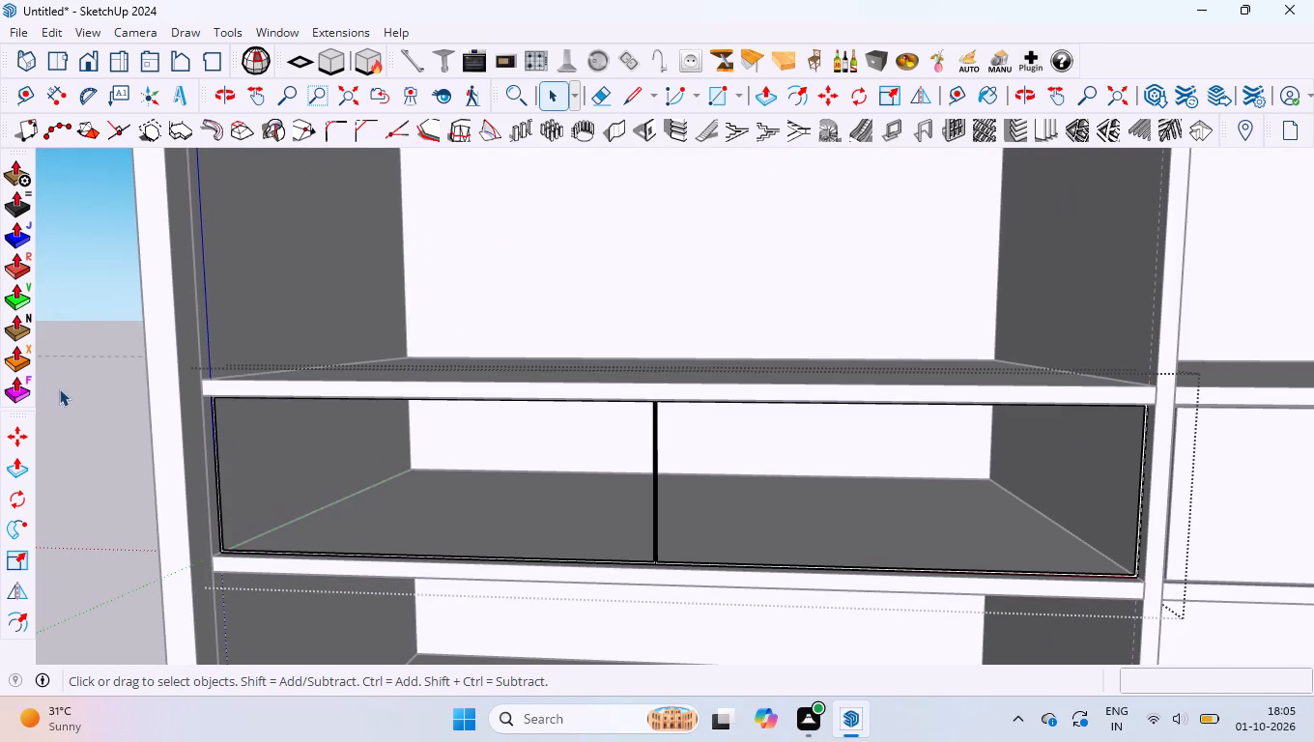
{"action": "right_click", "coordinate": [59, 388]}
{"action": "left_click", "coordinate": [108, 454]}
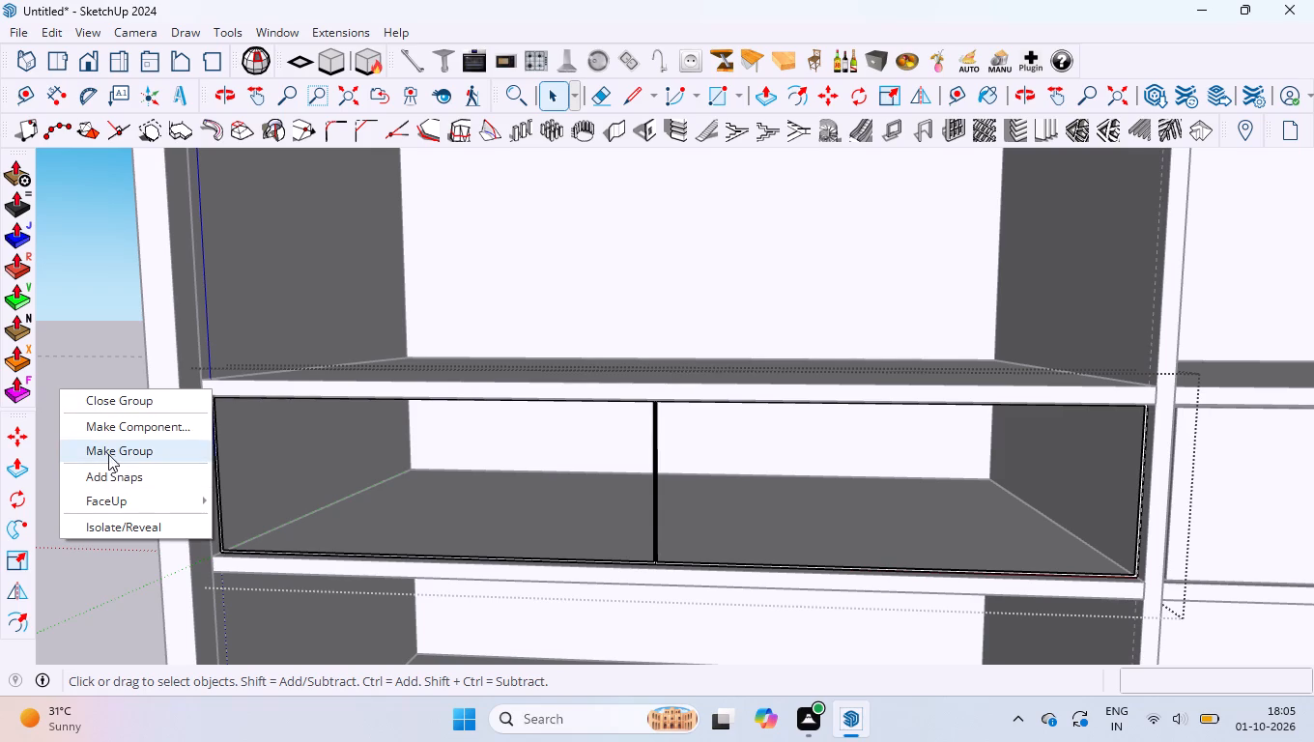
{"action": "scroll", "coordinate": [210, 409], "scroll_direction": "up", "scroll_amount": 20}
{"action": "scroll", "coordinate": [210, 409], "scroll_direction": "up", "scroll_amount": 6}
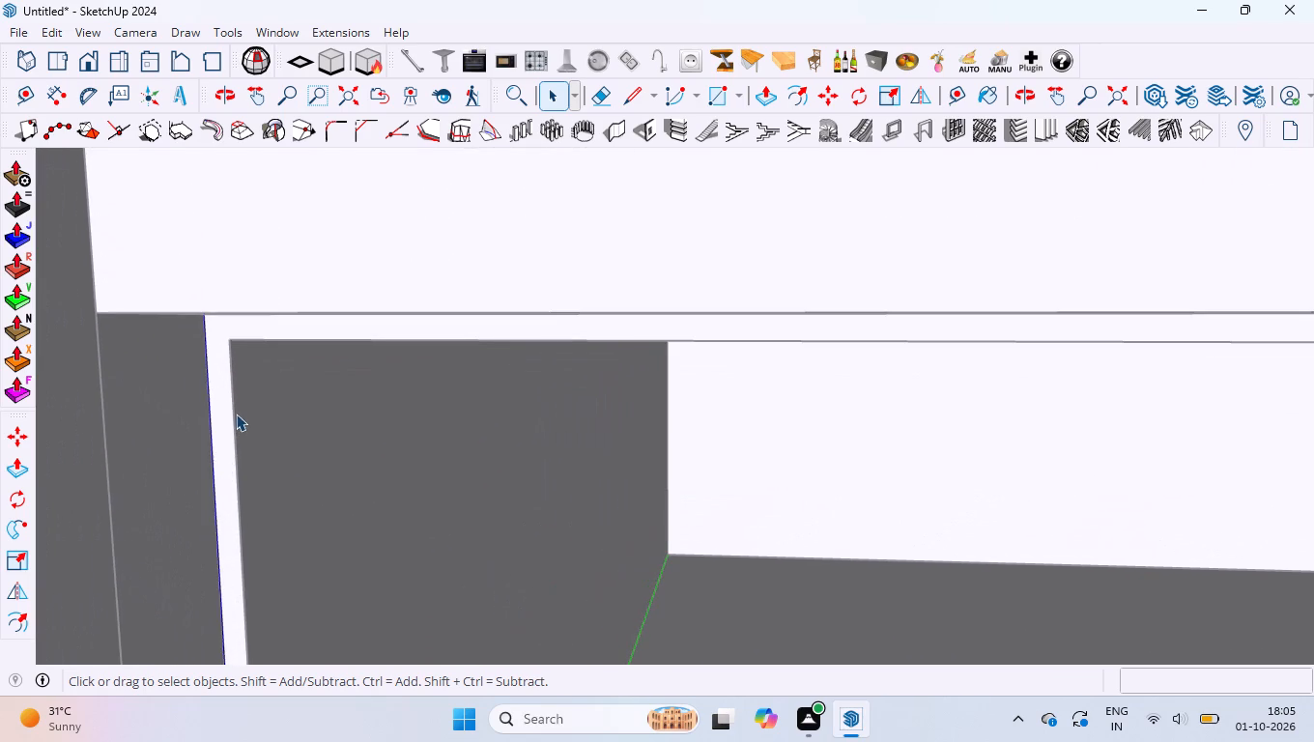
{"action": "key", "text": "r"}
{"action": "left_click", "coordinate": [229, 343]}
{"action": "scroll", "coordinate": [231, 342], "scroll_direction": "down", "scroll_amount": 5}
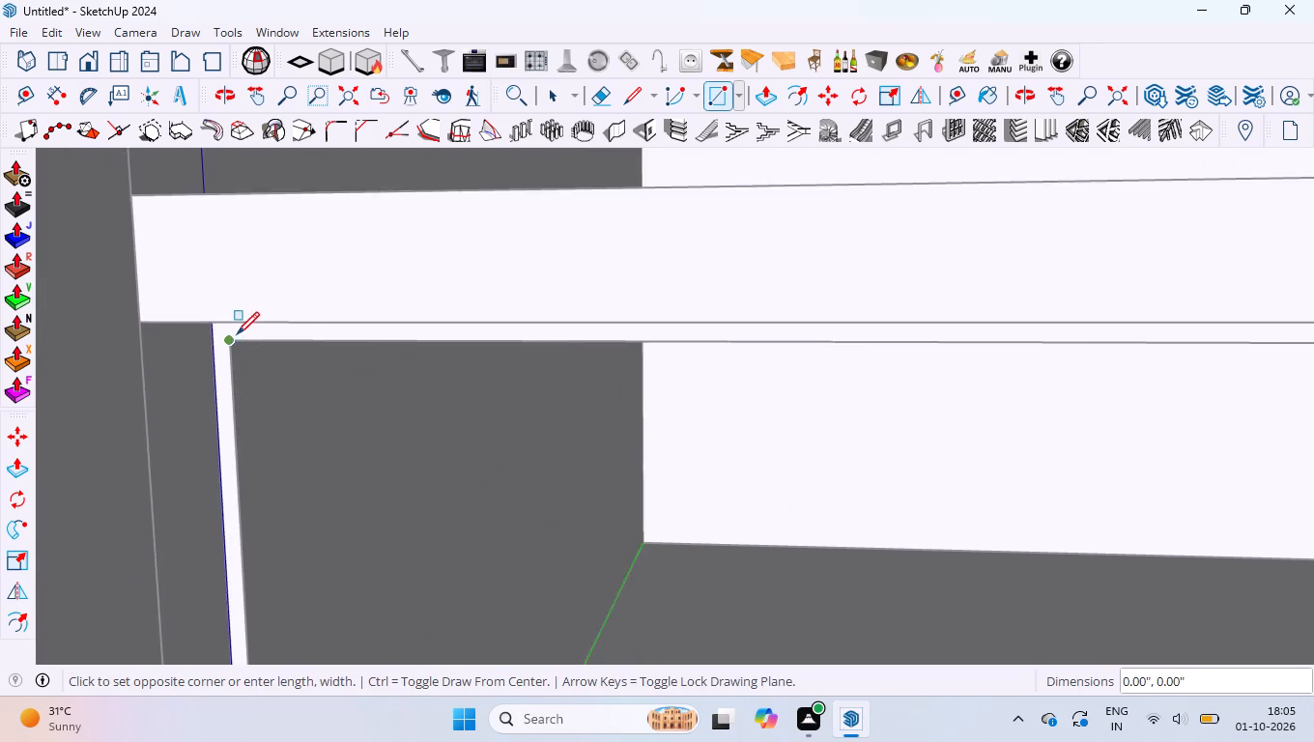
{"action": "scroll", "coordinate": [237, 334], "scroll_direction": "down", "scroll_amount": 20}
{"action": "scroll", "coordinate": [237, 334], "scroll_direction": "down", "scroll_amount": 3}
{"action": "scroll", "coordinate": [724, 497], "scroll_direction": "up", "scroll_amount": 4}
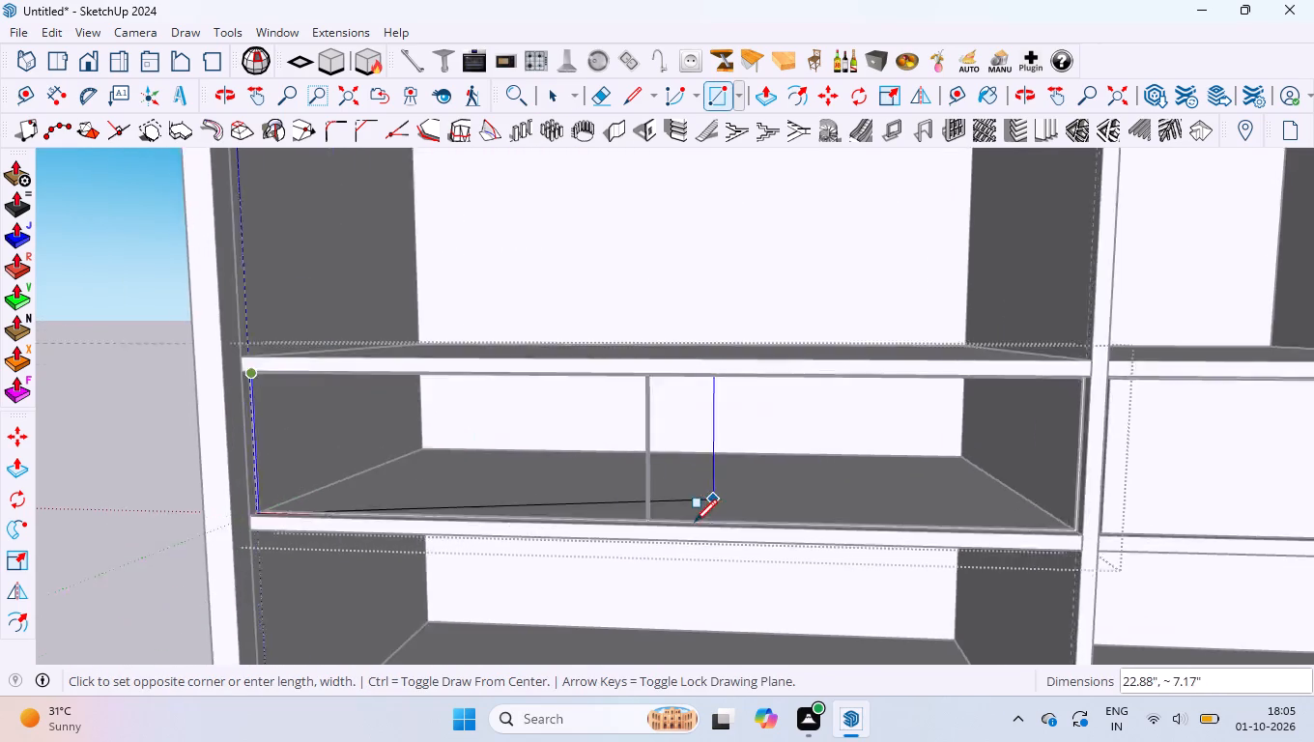
{"action": "scroll", "coordinate": [695, 522], "scroll_direction": "up", "scroll_amount": 20}
{"action": "scroll", "coordinate": [695, 522], "scroll_direction": "up", "scroll_amount": 4}
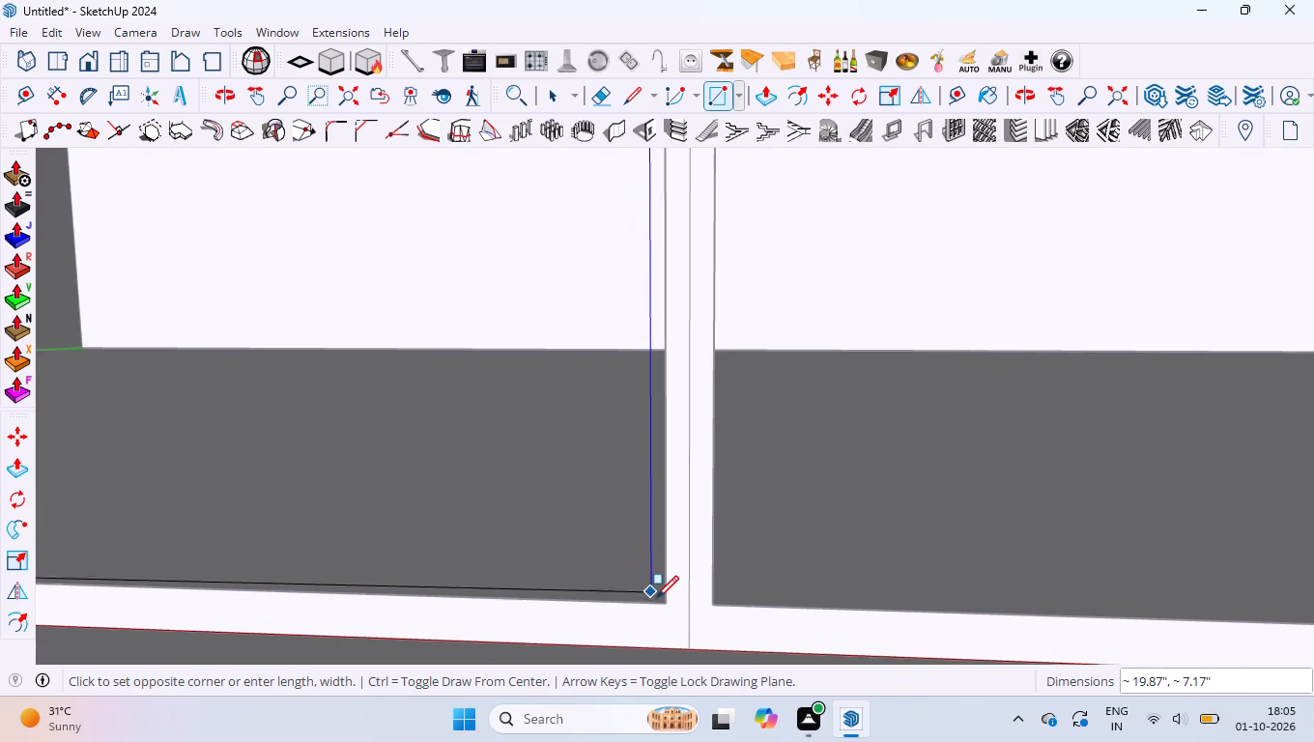
{"action": "left_click", "coordinate": [661, 604]}
{"action": "key", "text": "space"}
Push/Pull the new rectangle 16 mm into a left-hand drawer-front panel and close its group.
{"action": "left_click", "coordinate": [509, 514]}
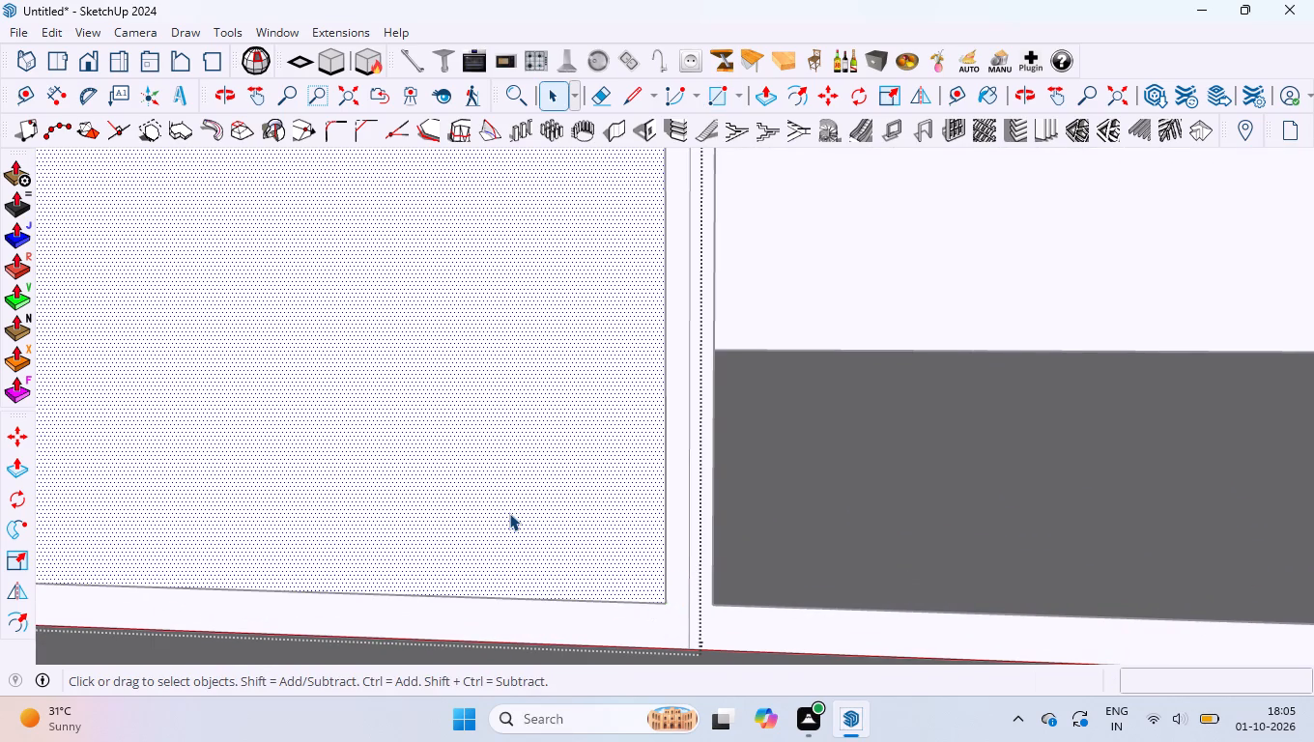
{"action": "key", "text": "p"}
{"action": "left_click", "coordinate": [509, 514]}
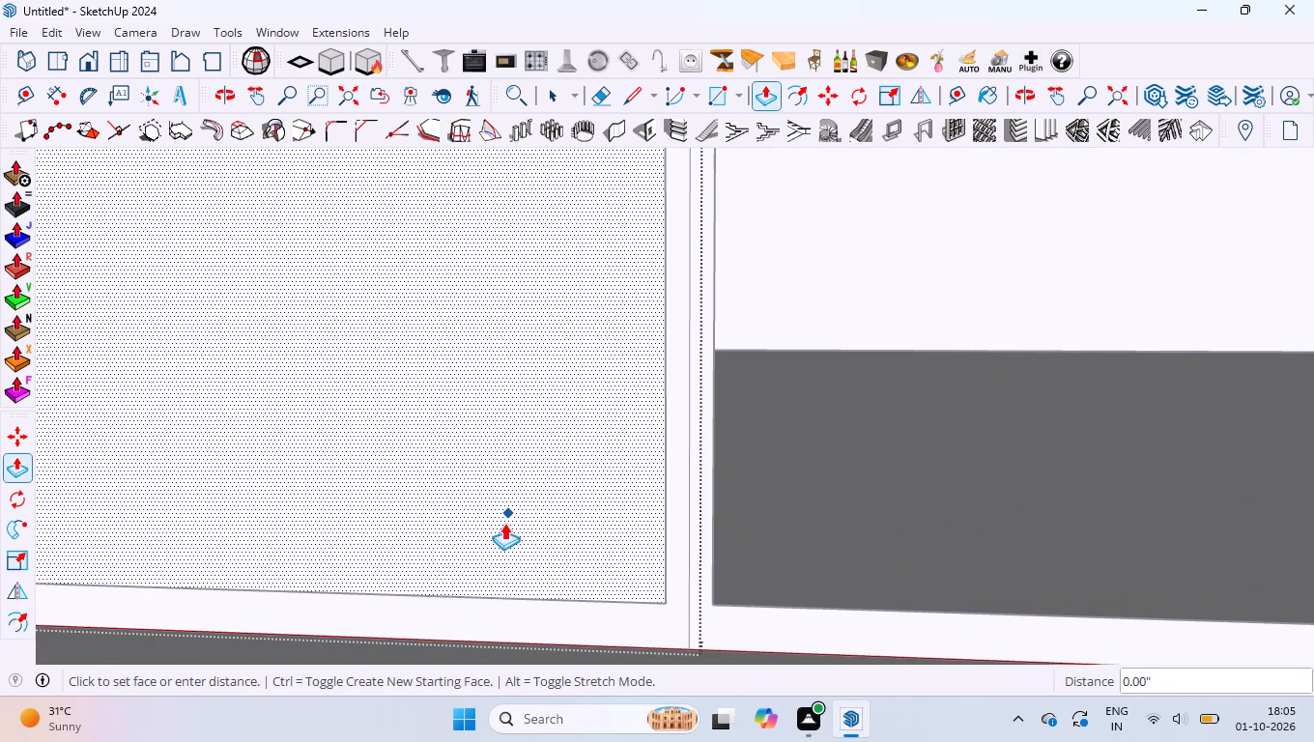
{"action": "type", "text": "16MM"}
{"action": "key", "text": "Return"}
{"action": "key", "text": "space"}
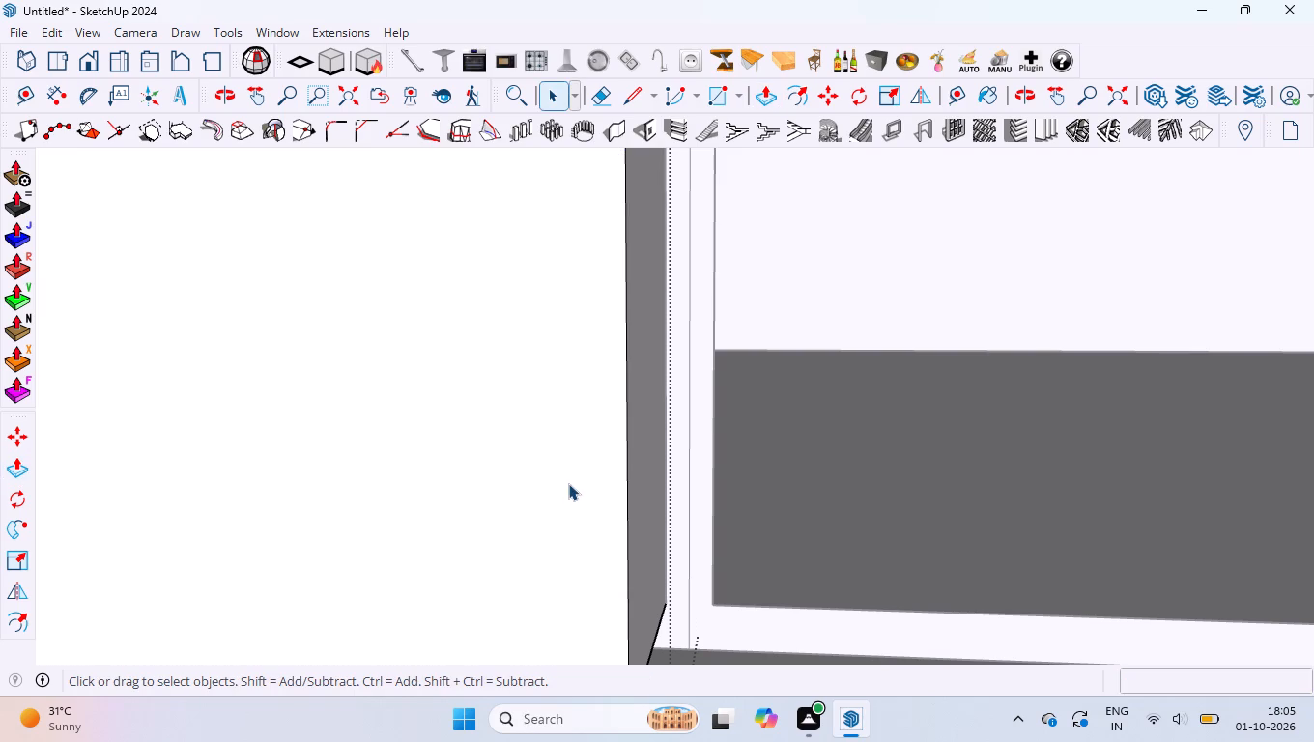
{"action": "double_click", "coordinate": [564, 462]}
{"action": "scroll", "coordinate": [564, 461], "scroll_direction": "down", "scroll_amount": 18}
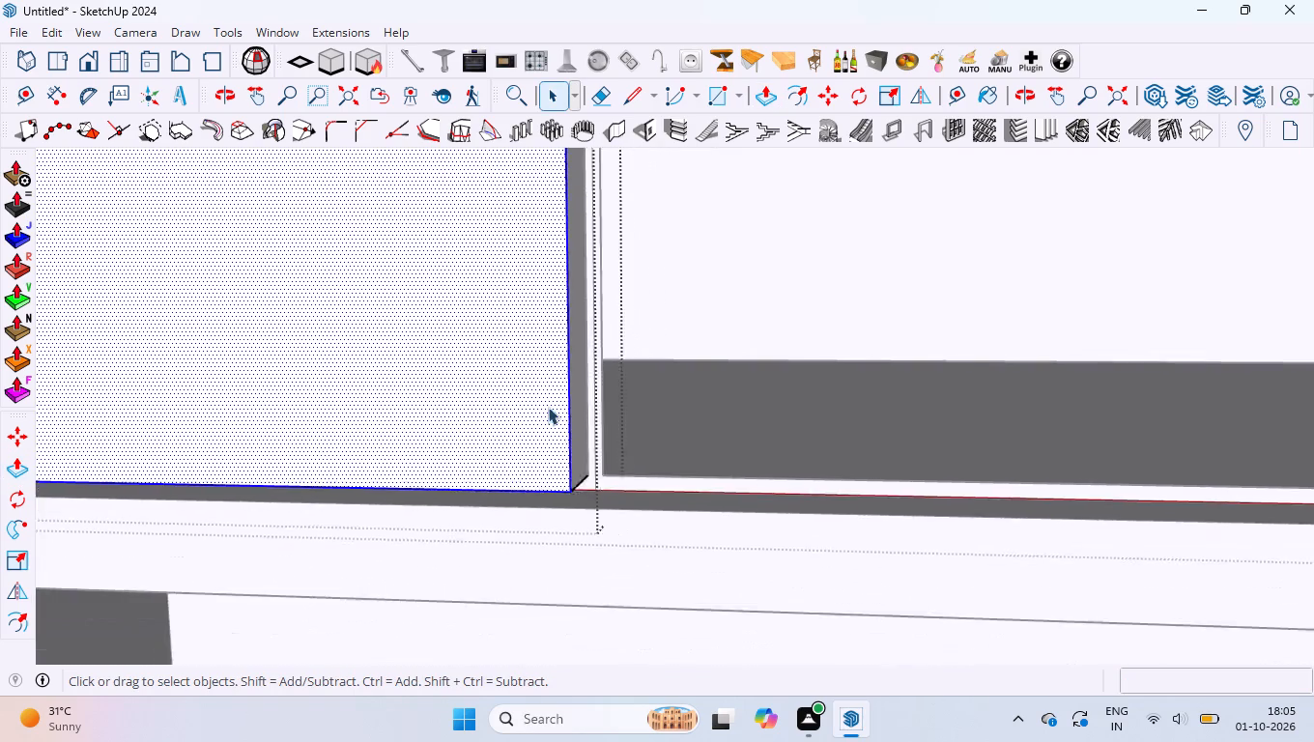
{"action": "scroll", "coordinate": [548, 407], "scroll_direction": "down", "scroll_amount": 20}
{"action": "scroll", "coordinate": [548, 407], "scroll_direction": "down", "scroll_amount": 2}
{"action": "left_click", "coordinate": [211, 456]}
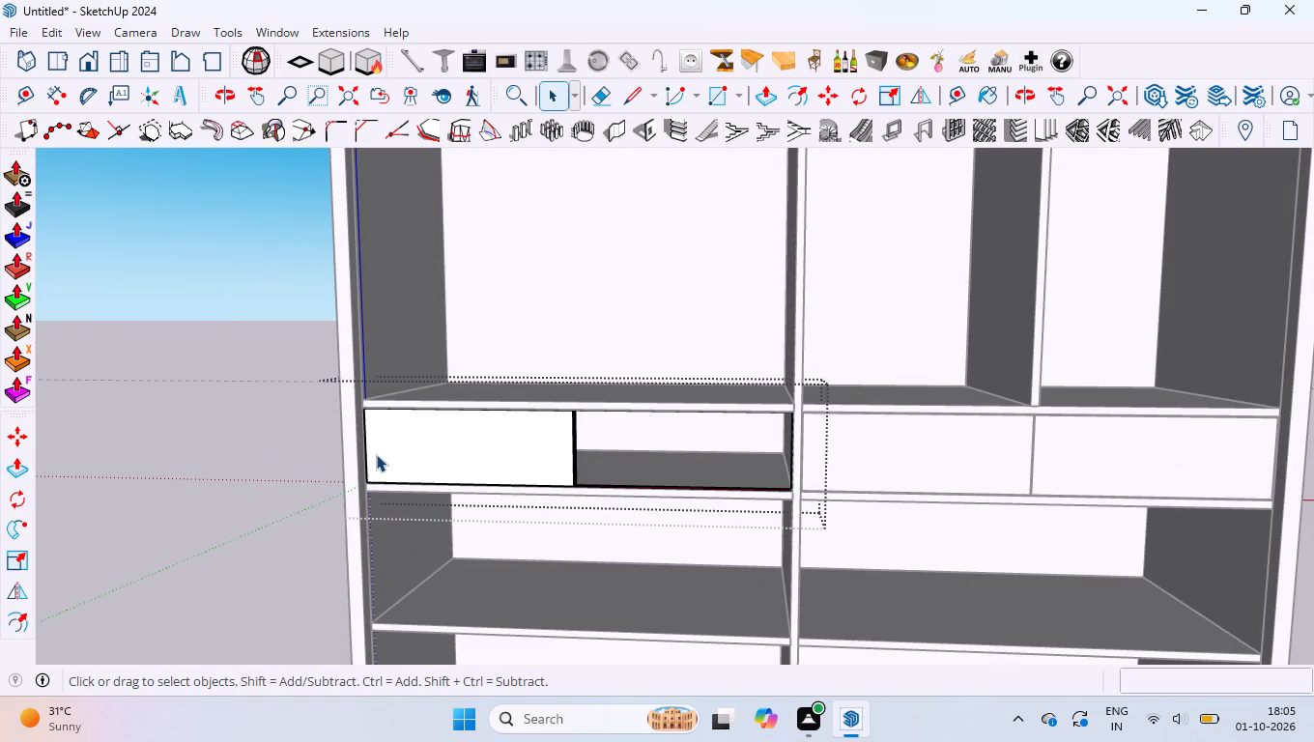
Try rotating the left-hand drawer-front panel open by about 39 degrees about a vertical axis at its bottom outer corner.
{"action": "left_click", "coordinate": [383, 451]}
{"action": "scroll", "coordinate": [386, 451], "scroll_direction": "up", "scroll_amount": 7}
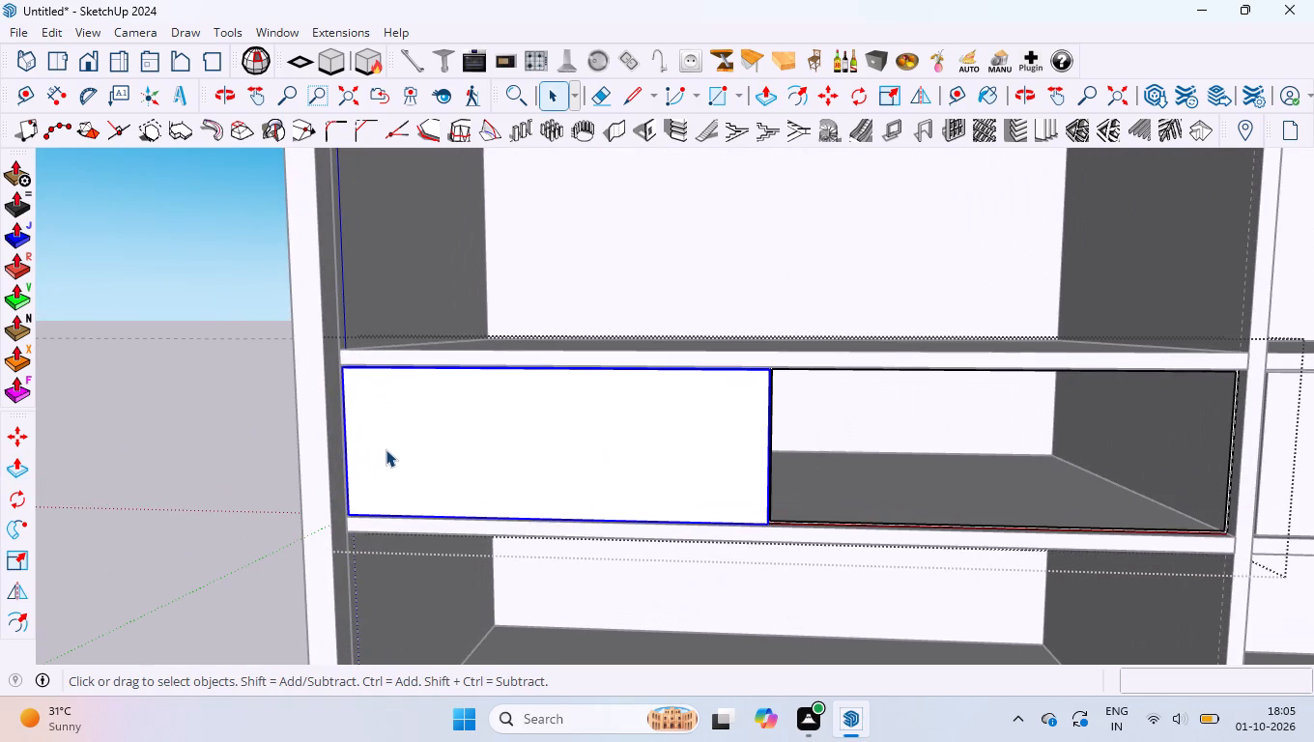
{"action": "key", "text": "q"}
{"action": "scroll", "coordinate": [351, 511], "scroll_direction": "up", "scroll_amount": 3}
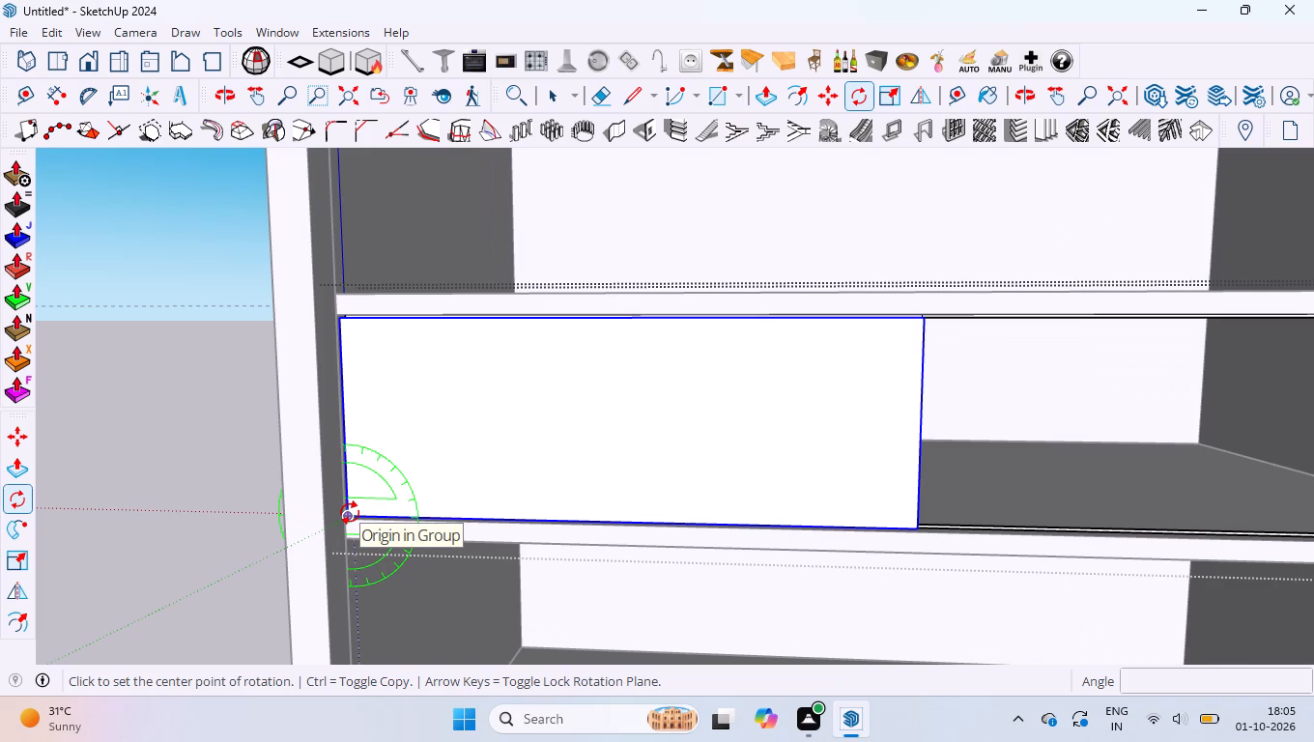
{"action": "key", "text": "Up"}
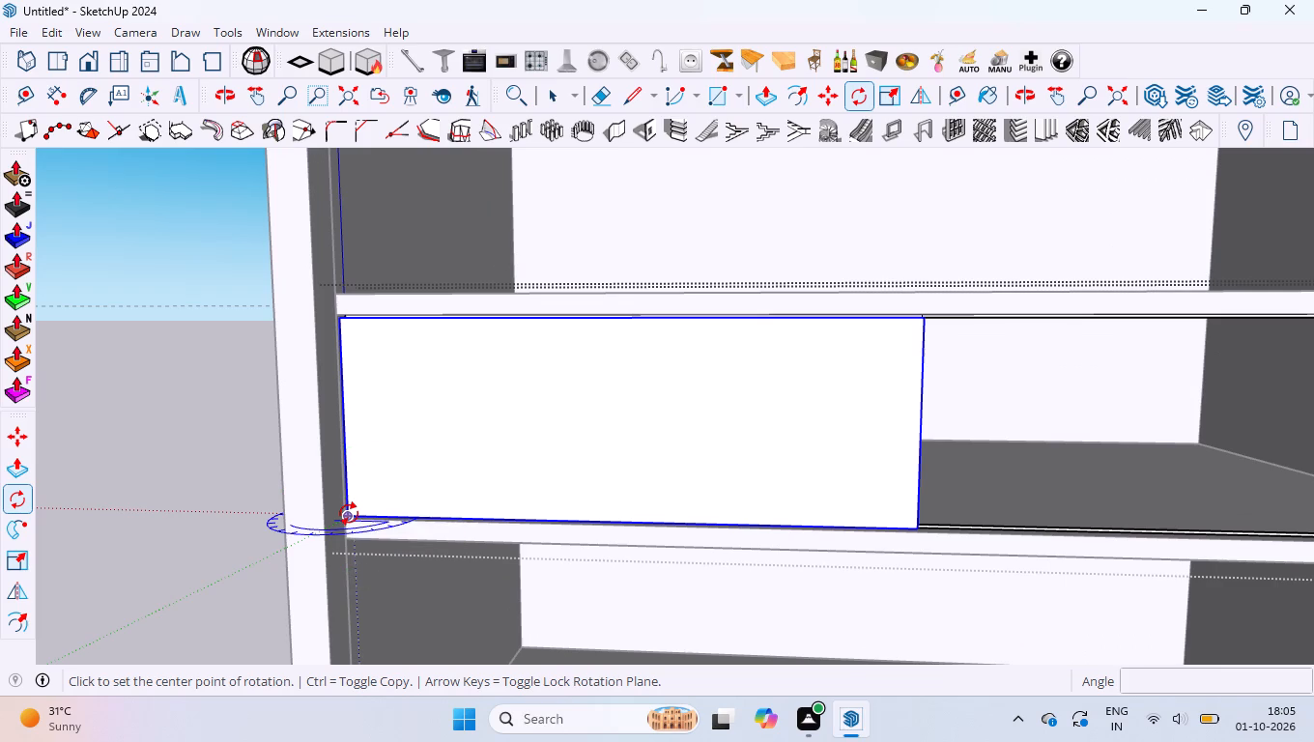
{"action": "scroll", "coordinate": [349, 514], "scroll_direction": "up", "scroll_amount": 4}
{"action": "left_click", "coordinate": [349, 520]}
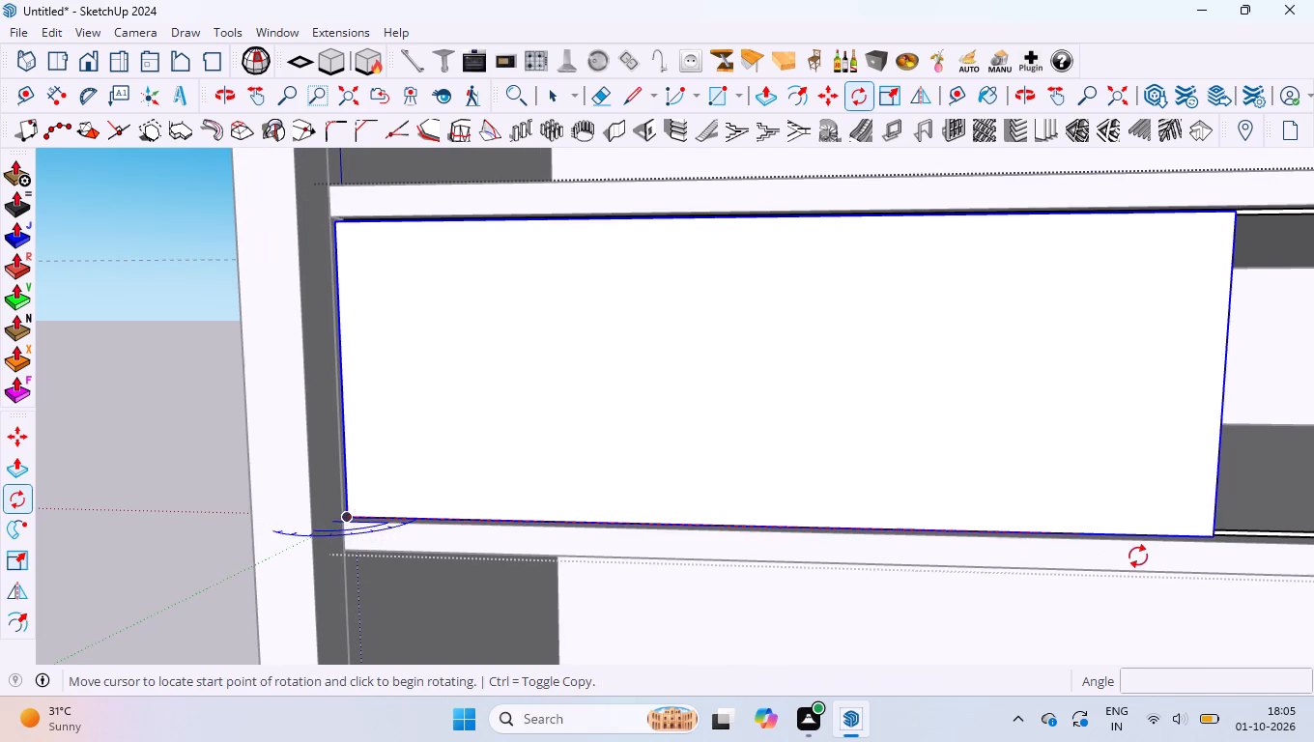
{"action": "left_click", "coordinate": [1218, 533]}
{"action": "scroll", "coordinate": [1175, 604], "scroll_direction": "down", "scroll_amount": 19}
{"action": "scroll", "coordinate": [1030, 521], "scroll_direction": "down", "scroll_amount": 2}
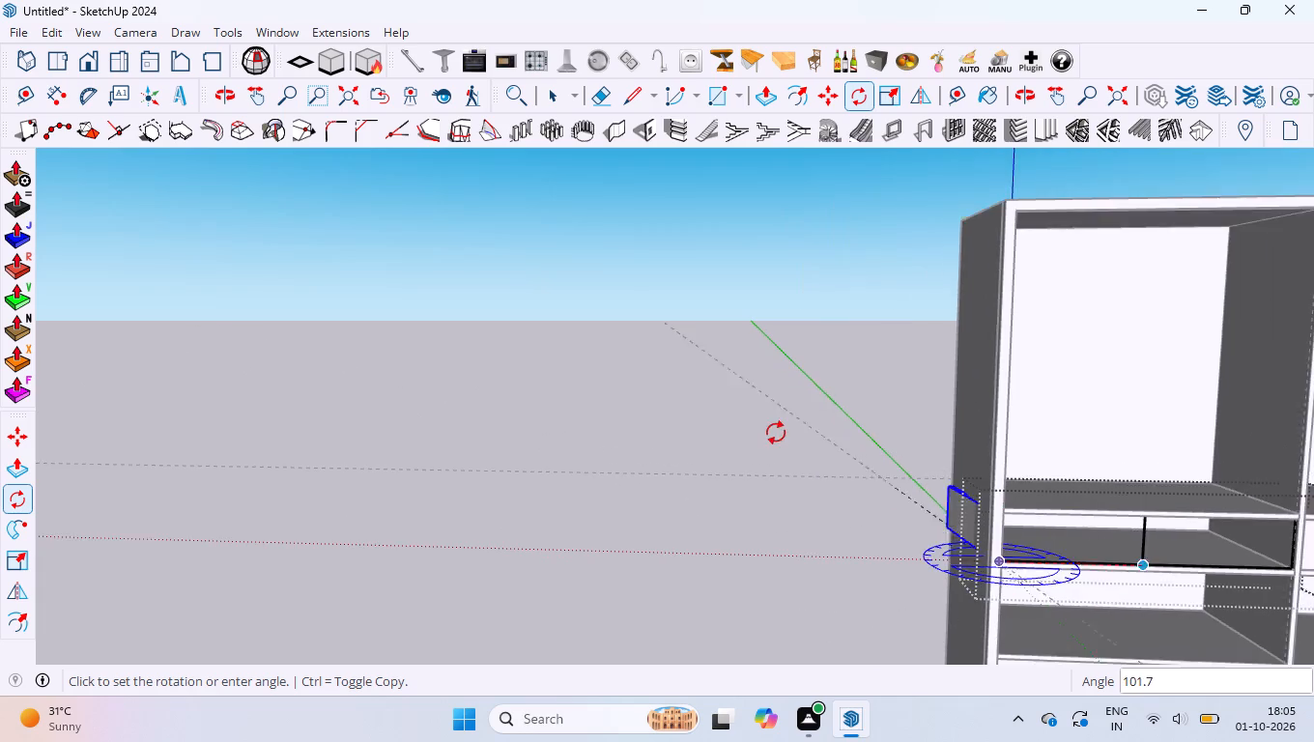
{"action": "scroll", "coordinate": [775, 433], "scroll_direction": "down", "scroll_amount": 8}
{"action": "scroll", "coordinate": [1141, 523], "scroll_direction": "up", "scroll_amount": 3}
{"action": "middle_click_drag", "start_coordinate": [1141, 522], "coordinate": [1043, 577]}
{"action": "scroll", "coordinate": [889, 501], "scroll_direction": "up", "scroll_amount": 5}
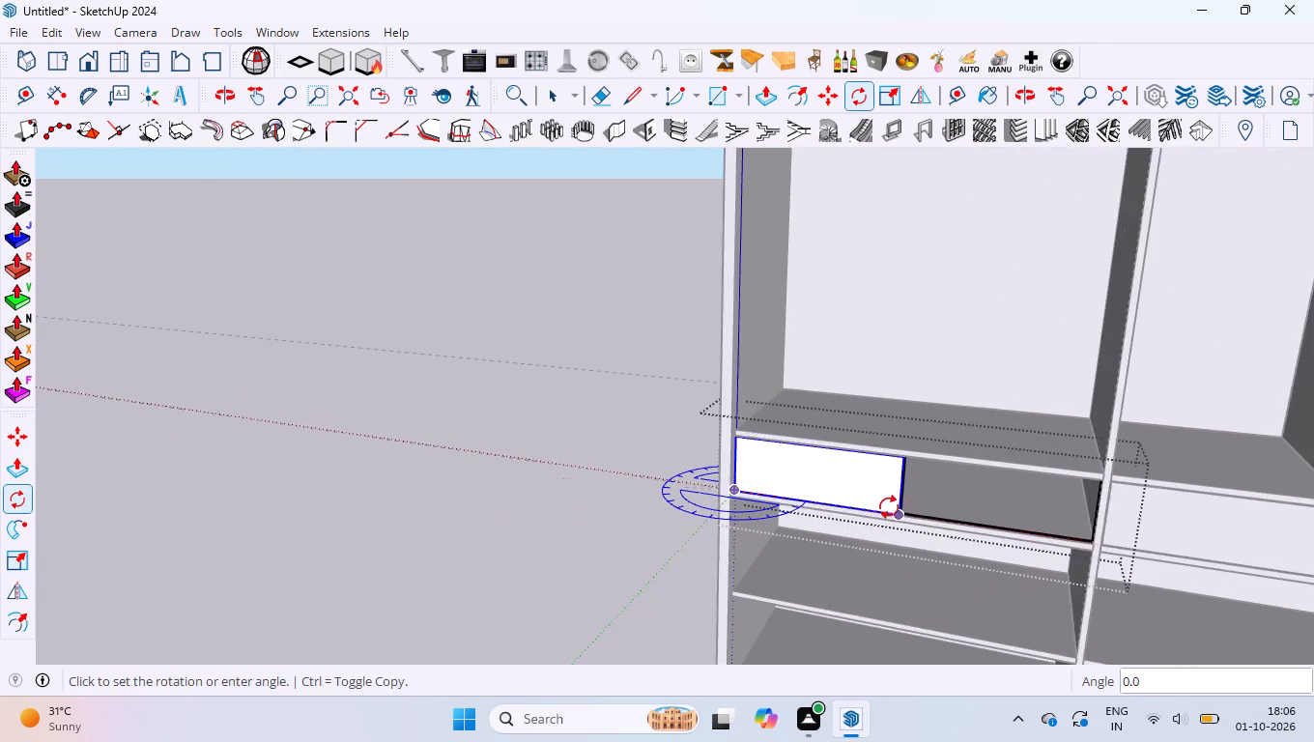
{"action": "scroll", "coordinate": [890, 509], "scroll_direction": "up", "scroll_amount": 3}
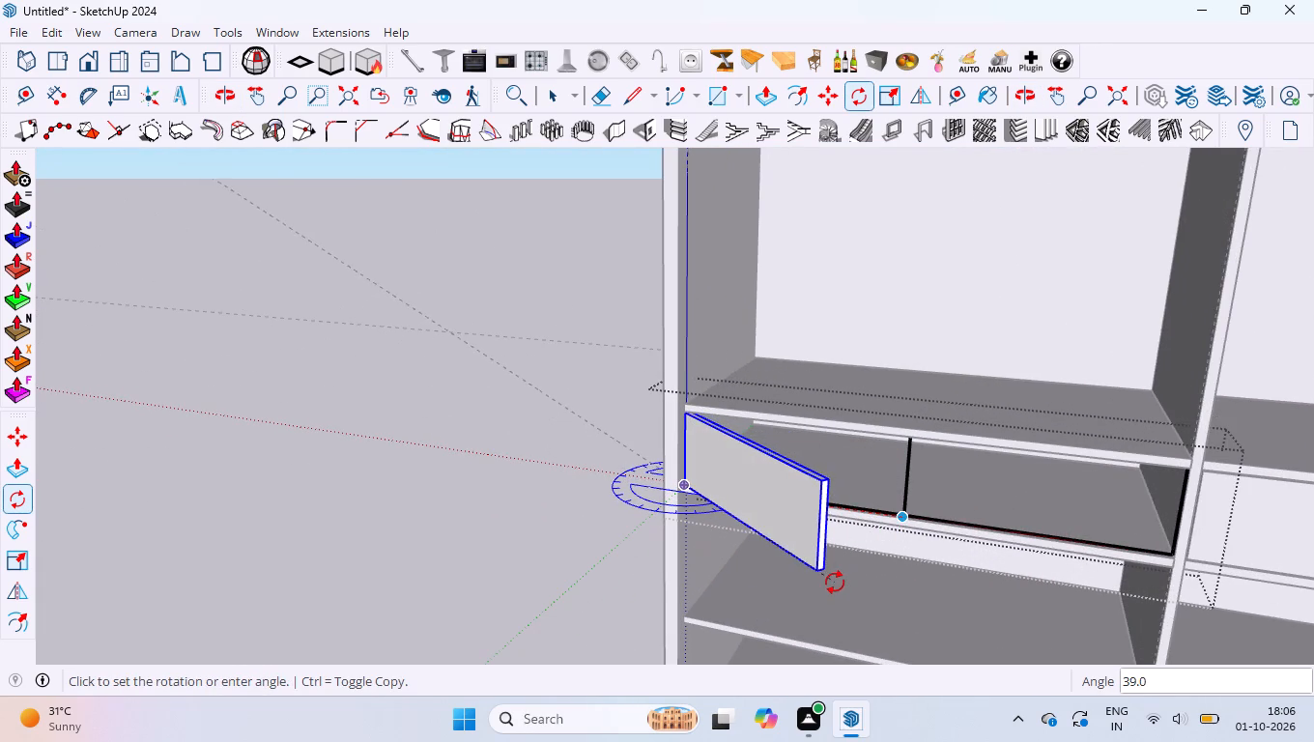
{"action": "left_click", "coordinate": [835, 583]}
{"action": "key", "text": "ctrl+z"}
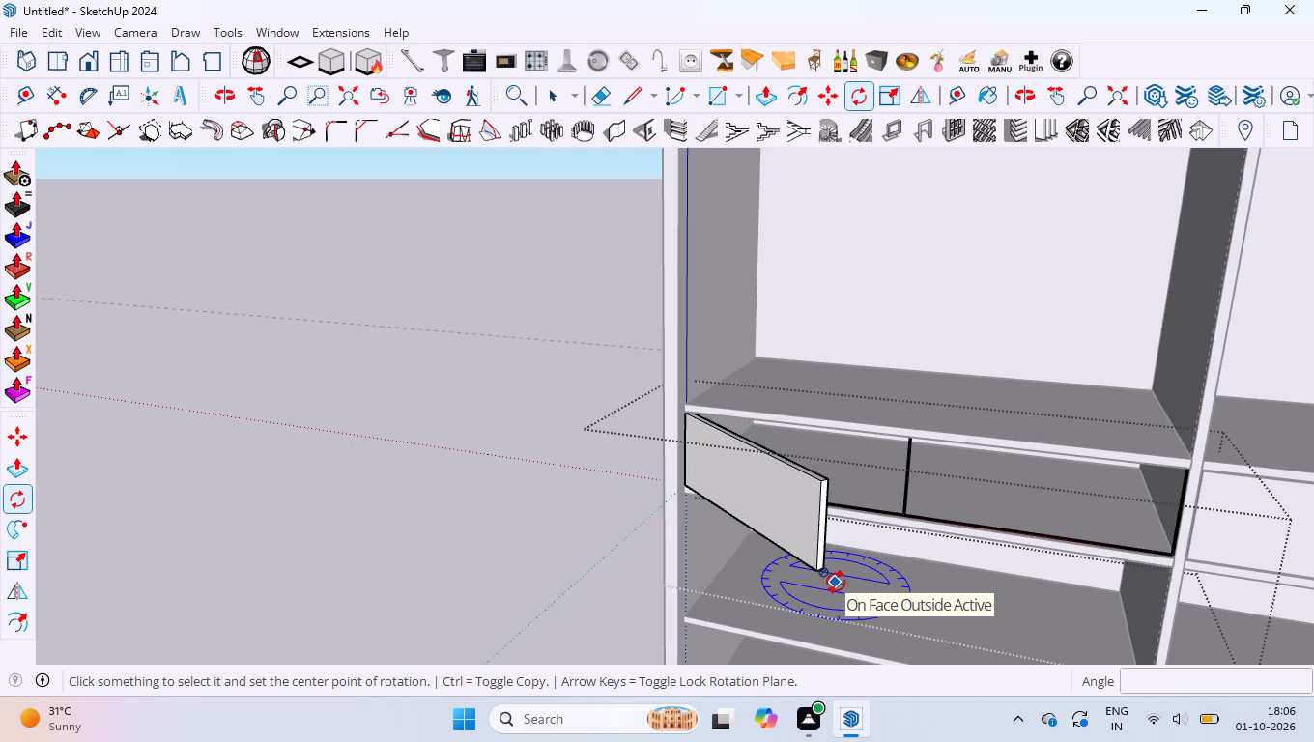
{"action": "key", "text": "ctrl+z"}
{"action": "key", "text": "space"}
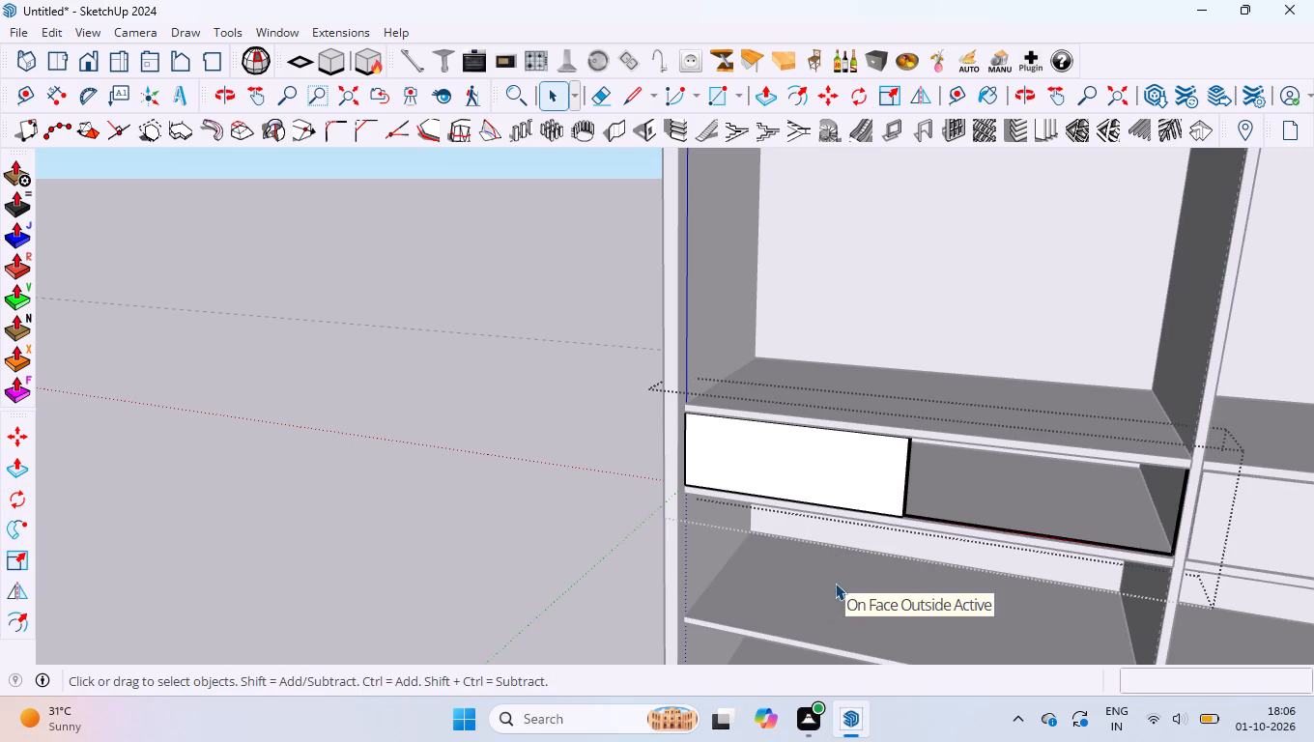
Open the right compartment's drawer-front group and delete the front faces of both drawer fronts.
{"action": "scroll", "coordinate": [599, 311], "scroll_direction": "down", "scroll_amount": 8}
{"action": "scroll", "coordinate": [1254, 477], "scroll_direction": "up", "scroll_amount": 9}
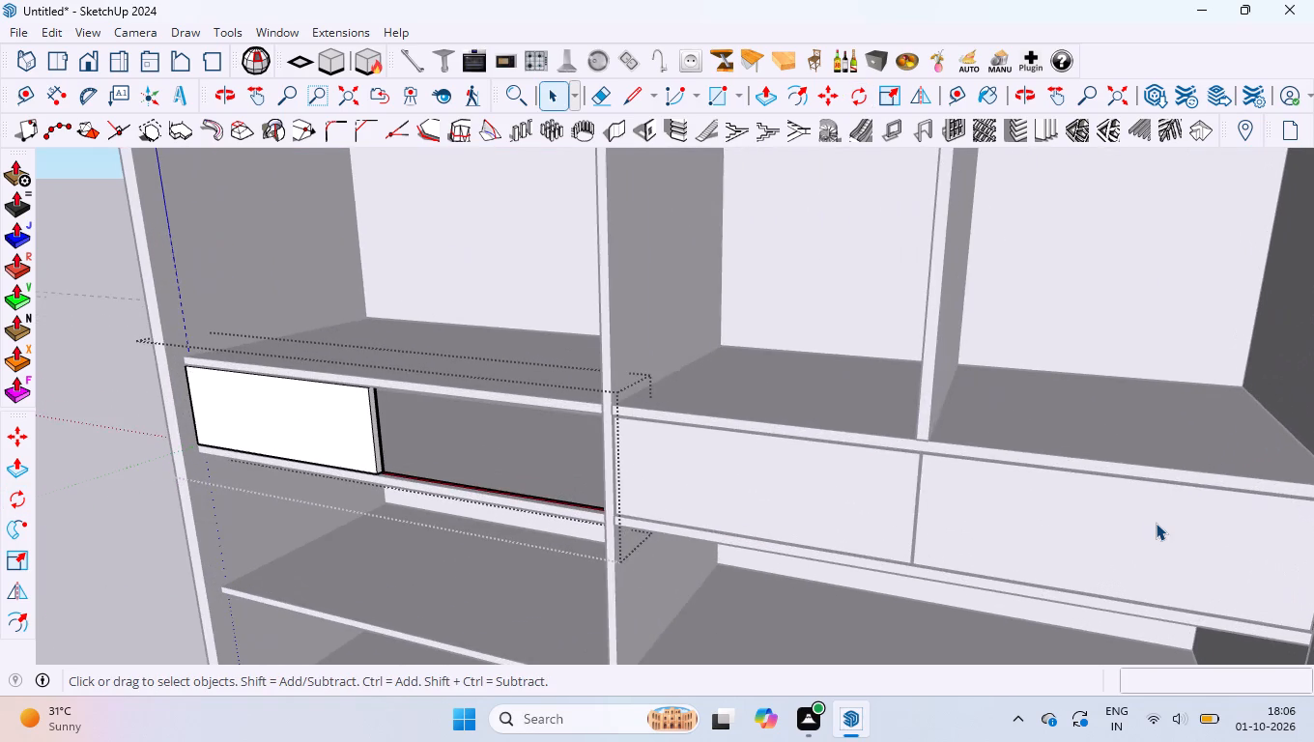
{"action": "left_click", "coordinate": [1156, 522]}
{"action": "left_click", "coordinate": [1052, 511]}
{"action": "scroll", "coordinate": [943, 490], "scroll_direction": "up", "scroll_amount": 11}
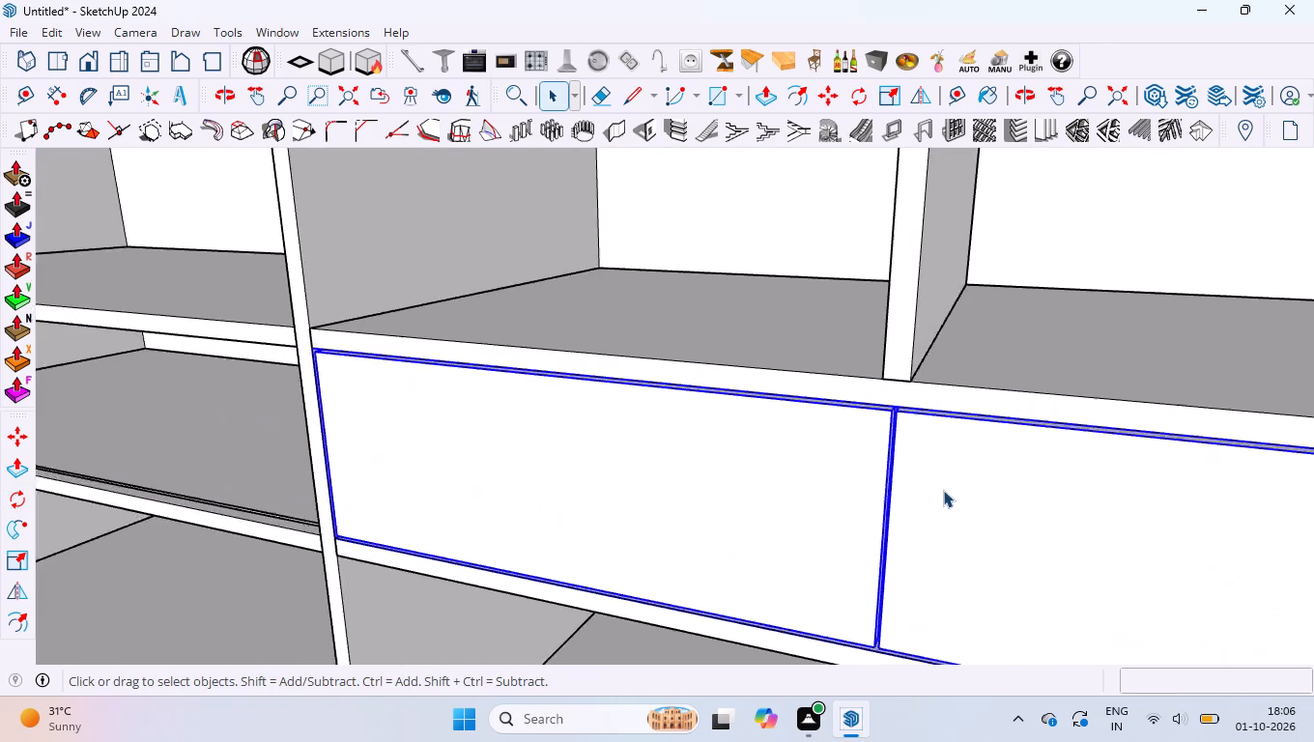
{"action": "scroll", "coordinate": [943, 490], "scroll_direction": "up", "scroll_amount": 2}
{"action": "scroll", "coordinate": [882, 416], "scroll_direction": "up", "scroll_amount": 1}
{"action": "middle_click_drag", "start_coordinate": [882, 416], "coordinate": [887, 386]}
{"action": "double_click", "coordinate": [896, 369]}
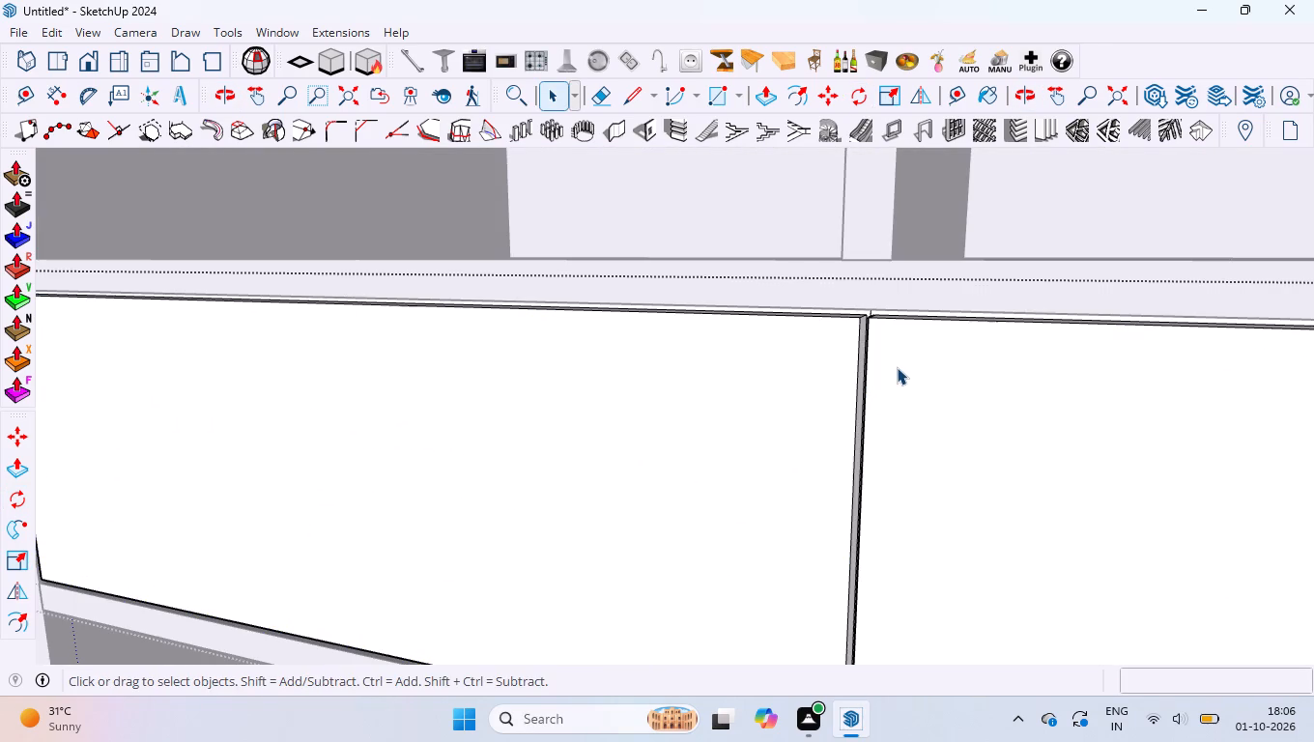
{"action": "left_click", "coordinate": [897, 365]}
{"action": "key", "text": "Delete"}
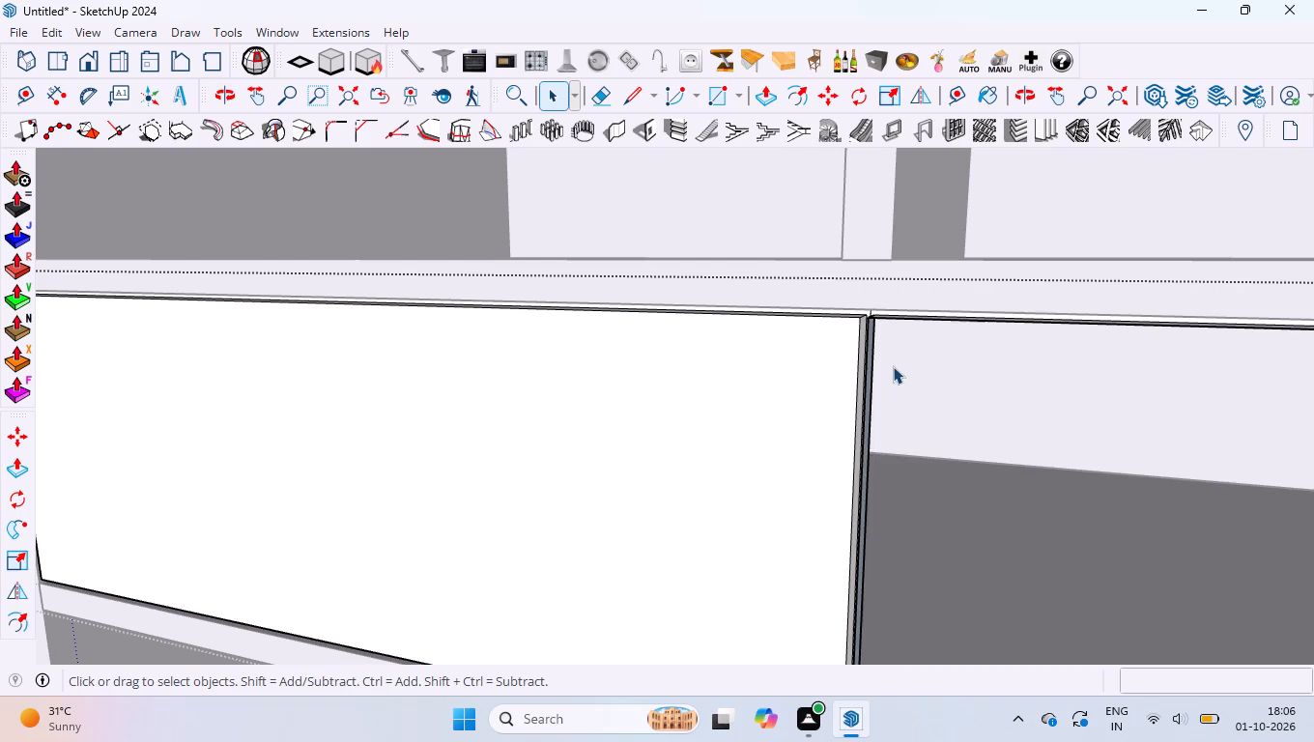
{"action": "left_click", "coordinate": [757, 381]}
{"action": "key", "text": "Delete"}
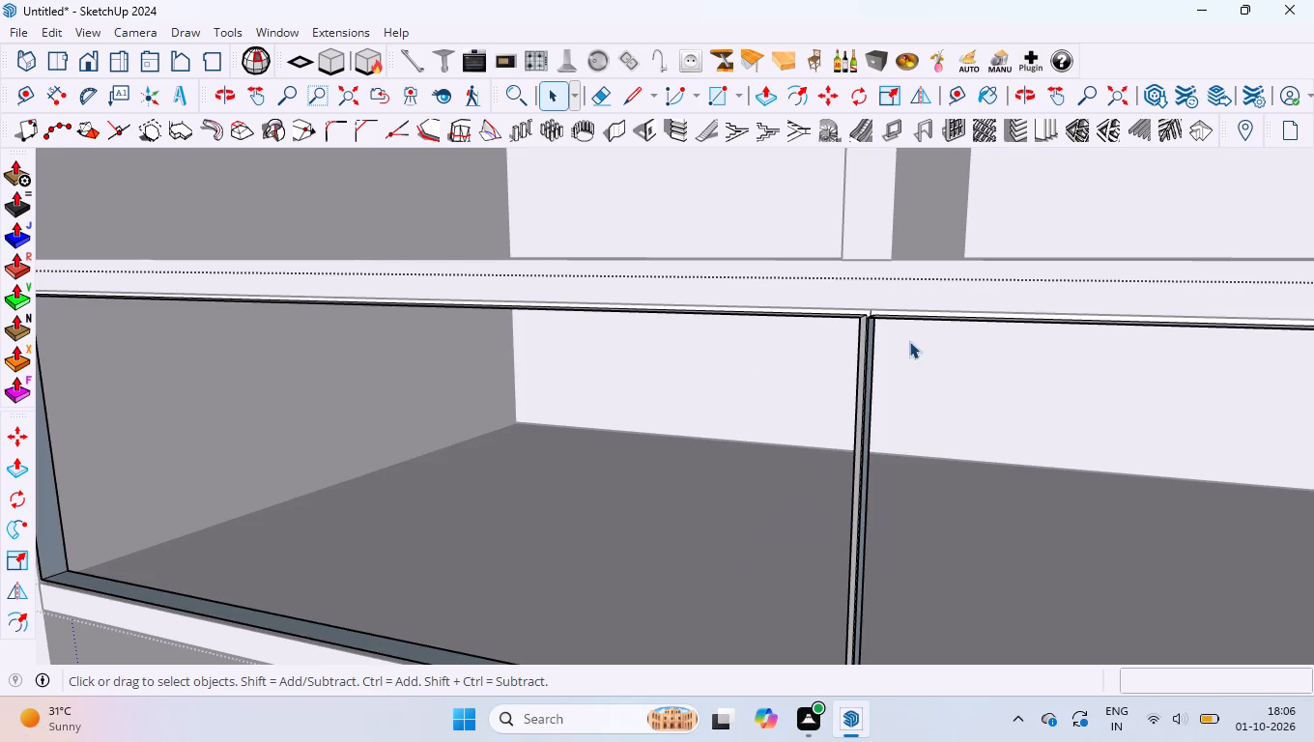
Erase the projecting depth edges and front outline edges at the top corners where the right compartment's two drawer fronts meet.
{"action": "scroll", "coordinate": [906, 342], "scroll_direction": "up", "scroll_amount": 6}
{"action": "scroll", "coordinate": [803, 304], "scroll_direction": "down", "scroll_amount": 3}
{"action": "scroll", "coordinate": [717, 249], "scroll_direction": "up", "scroll_amount": 1}
{"action": "middle_click_drag", "start_coordinate": [717, 247], "coordinate": [718, 270]}
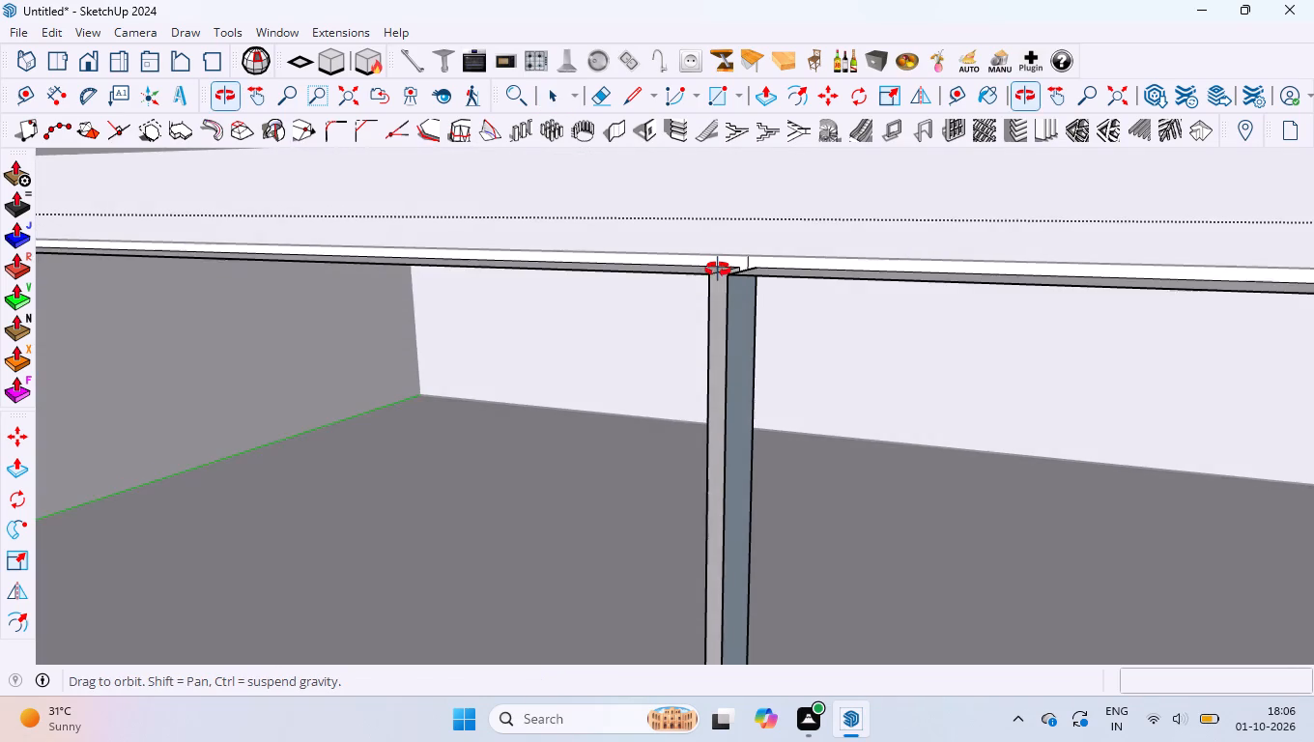
{"action": "middle_click_drag", "start_coordinate": [718, 270], "coordinate": [718, 271]}
{"action": "scroll", "coordinate": [722, 261], "scroll_direction": "up", "scroll_amount": 10}
{"action": "key", "text": "e"}
{"action": "left_click", "coordinate": [723, 263]}
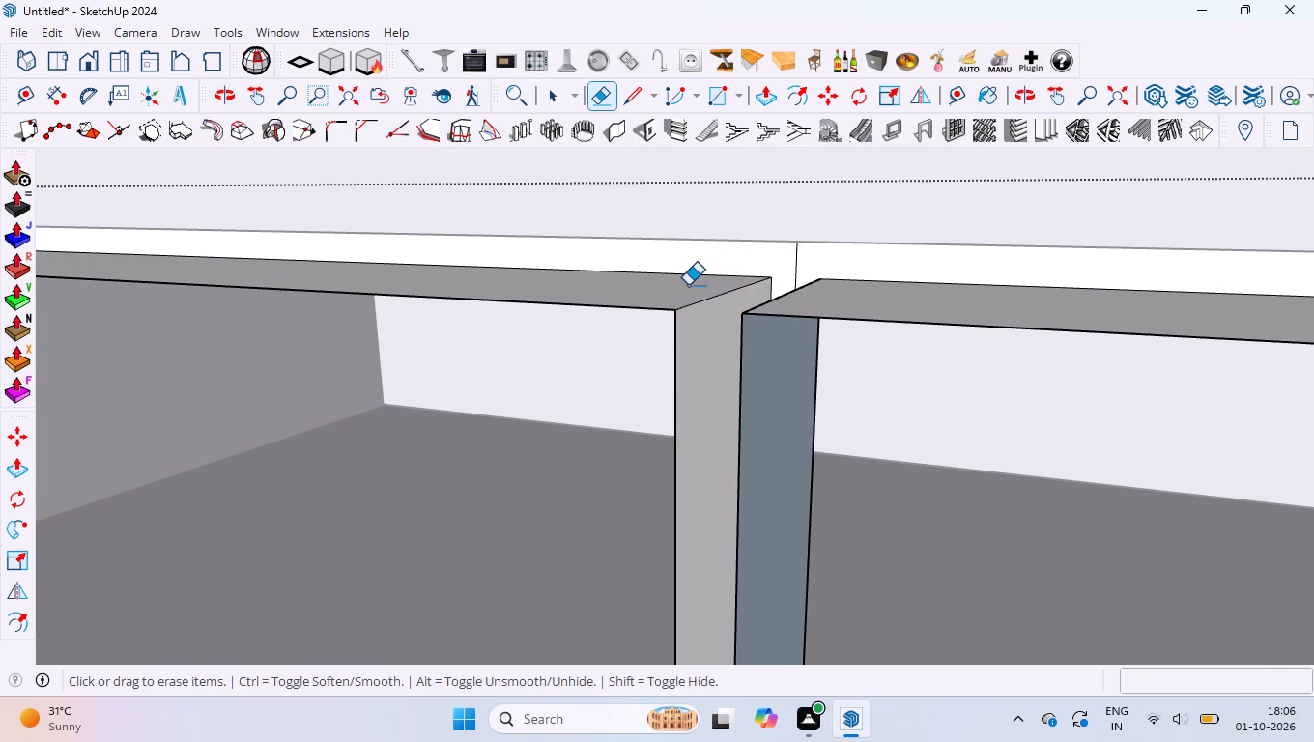
{"action": "left_click_drag", "start_coordinate": [687, 283], "coordinate": [702, 357]}
{"action": "left_click_drag", "start_coordinate": [760, 298], "coordinate": [757, 331]}
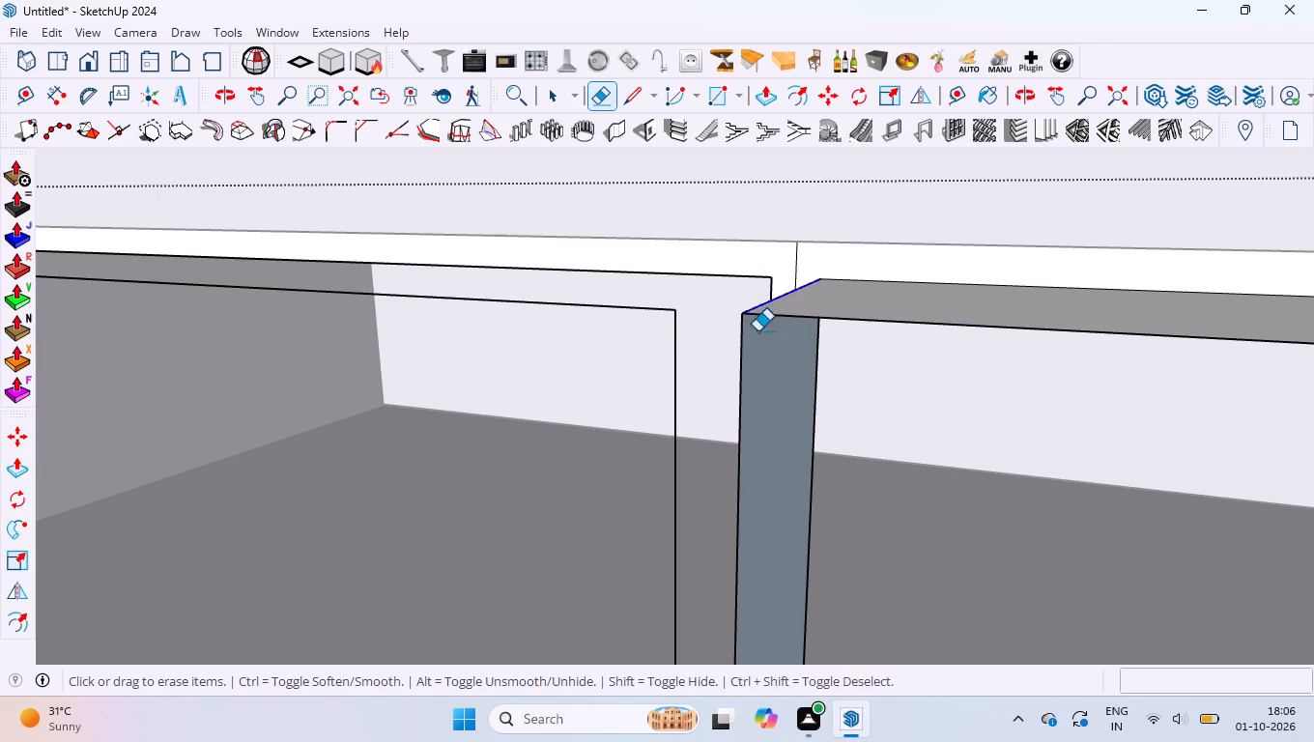
{"action": "left_click_drag", "start_coordinate": [757, 331], "coordinate": [756, 353]}
{"action": "left_click_drag", "start_coordinate": [640, 314], "coordinate": [736, 326]}
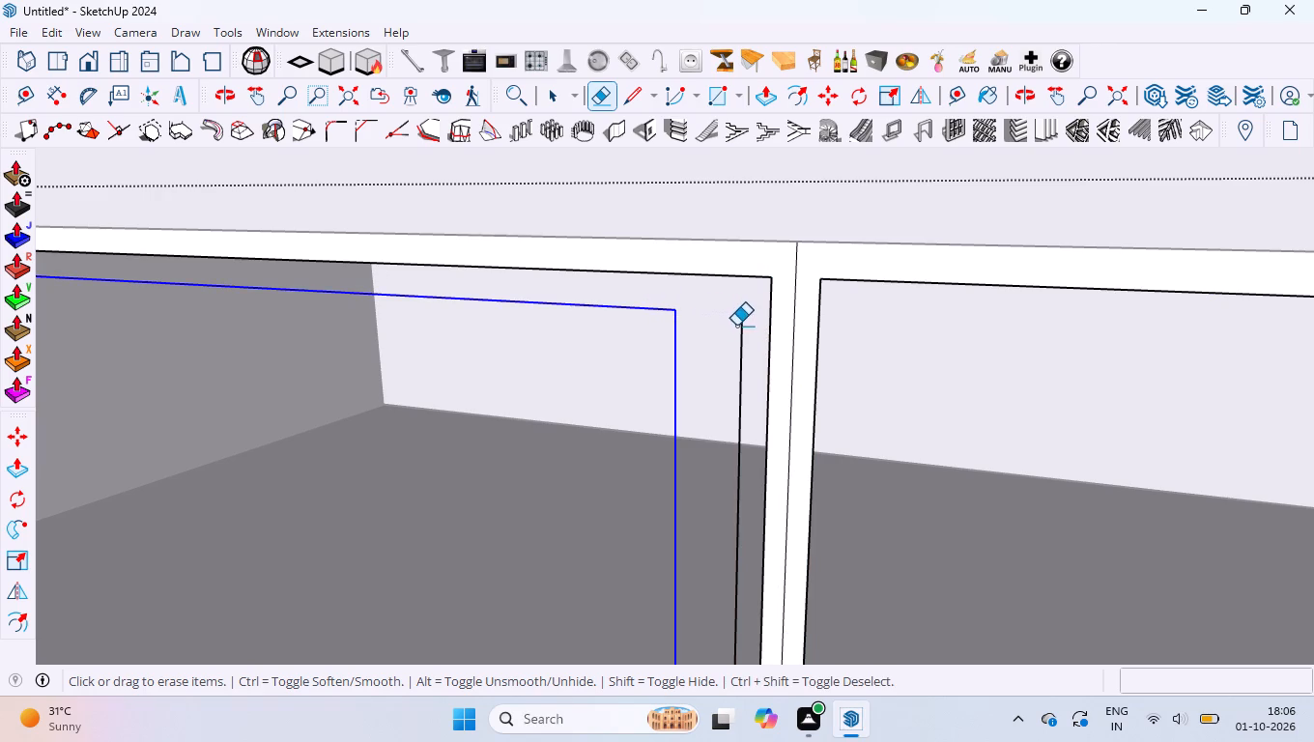
{"action": "left_click_drag", "start_coordinate": [736, 326], "coordinate": [740, 331]}
Erase the projecting edges at the top outer corner of the right compartment's left-hand drawer front.
{"action": "scroll", "coordinate": [724, 334], "scroll_direction": "down", "scroll_amount": 9}
{"action": "scroll", "coordinate": [185, 307], "scroll_direction": "up", "scroll_amount": 2}
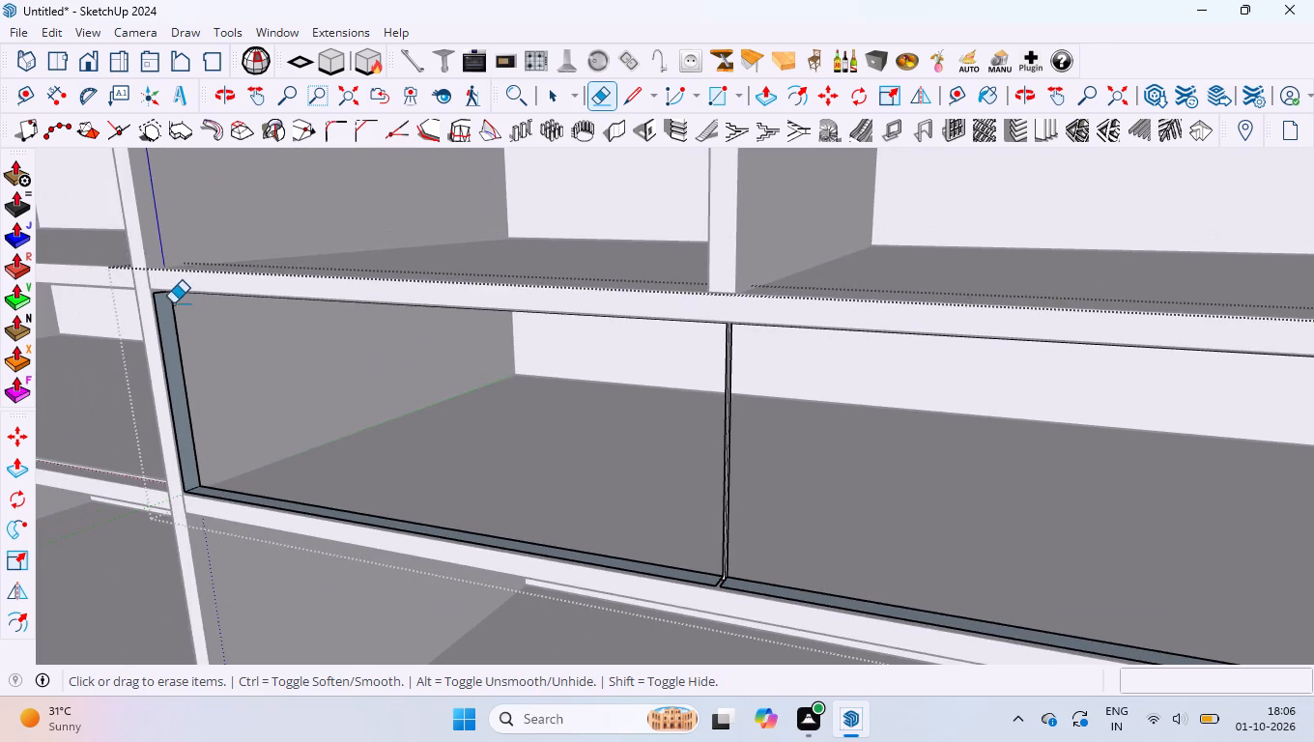
{"action": "scroll", "coordinate": [173, 303], "scroll_direction": "up", "scroll_amount": 12}
{"action": "scroll", "coordinate": [139, 273], "scroll_direction": "up", "scroll_amount": 12}
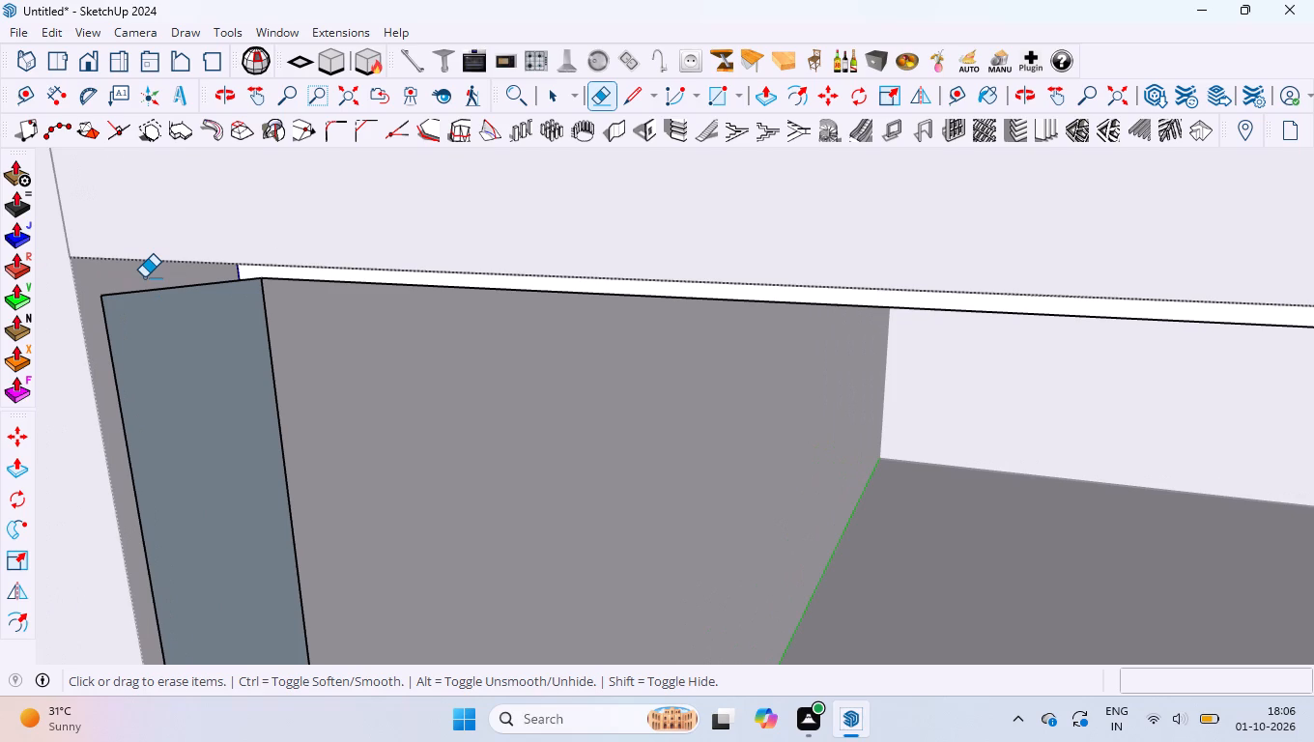
{"action": "scroll", "coordinate": [144, 277], "scroll_direction": "up", "scroll_amount": 3}
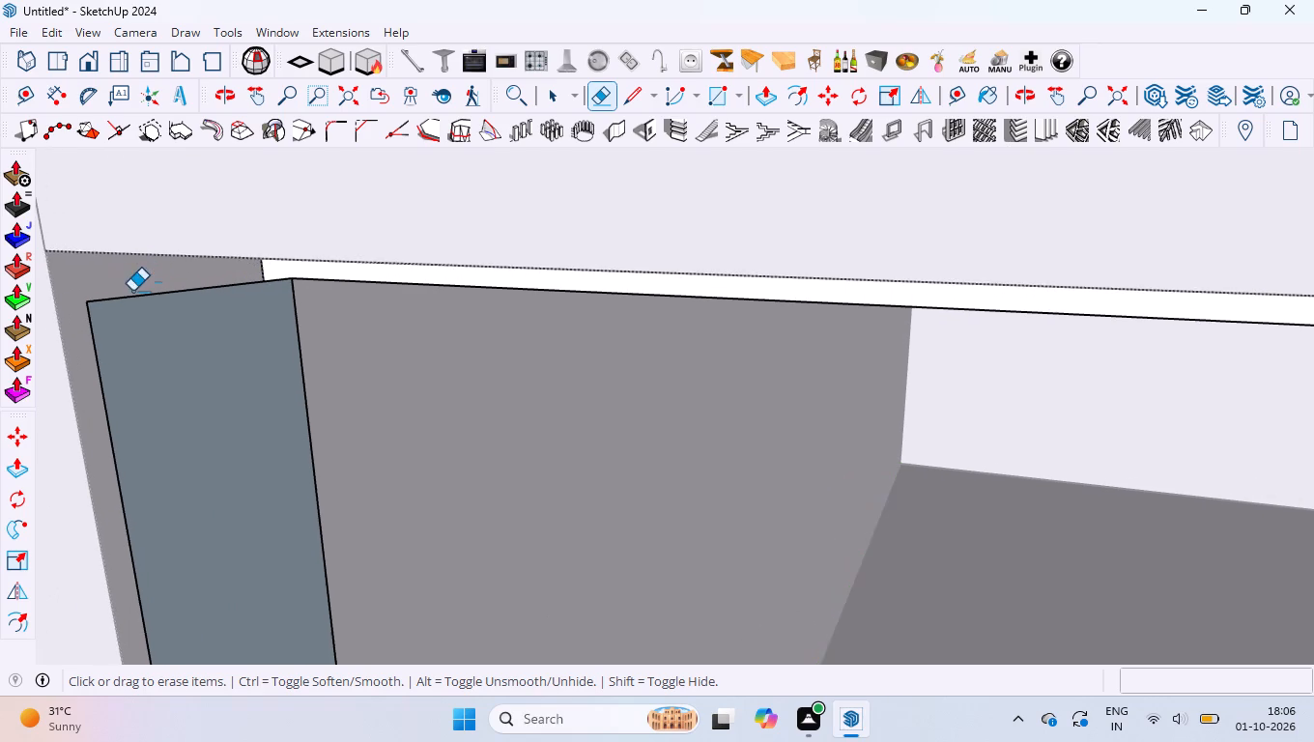
{"action": "scroll", "coordinate": [132, 291], "scroll_direction": "up", "scroll_amount": 2}
{"action": "left_click_drag", "start_coordinate": [122, 285], "coordinate": [77, 354]}
Erase the projecting edges at the bottom outer corner of the right compartment's left-hand drawer front.
{"action": "scroll", "coordinate": [183, 293], "scroll_direction": "down", "scroll_amount": 5}
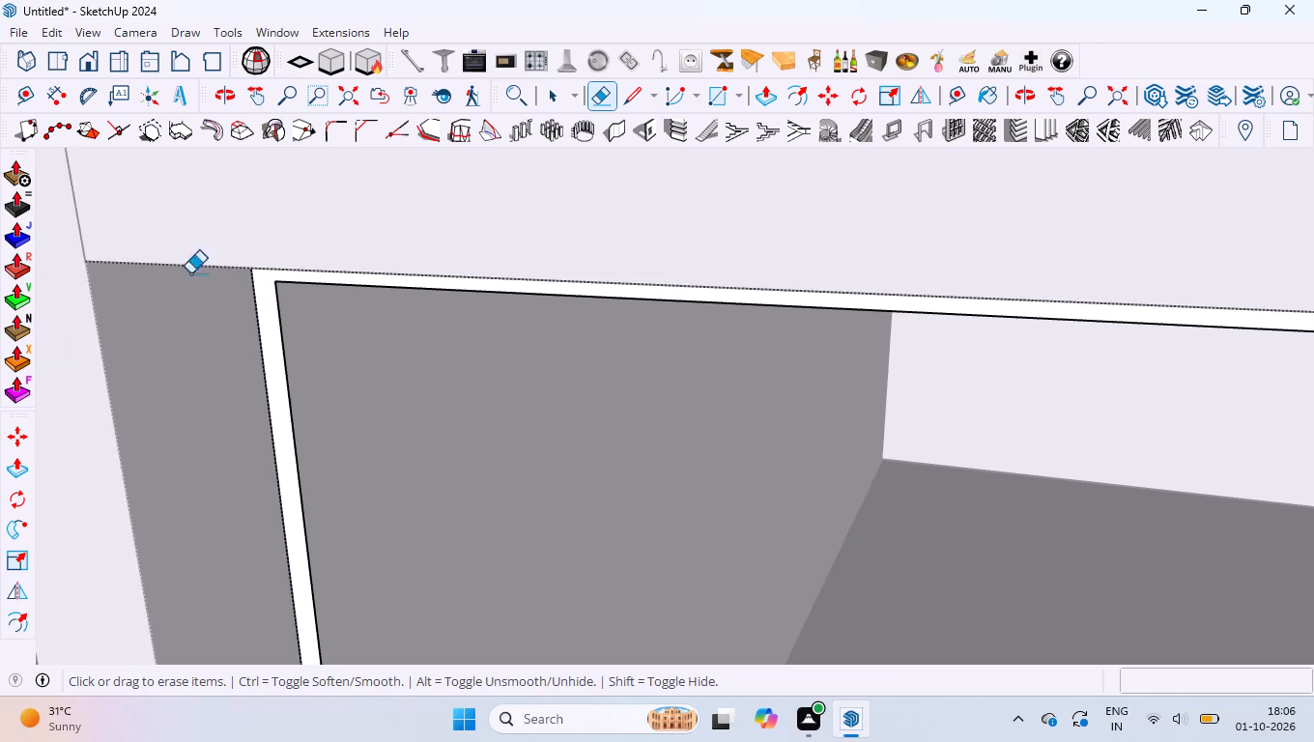
{"action": "scroll", "coordinate": [201, 245], "scroll_direction": "down", "scroll_amount": 12}
{"action": "scroll", "coordinate": [236, 181], "scroll_direction": "down", "scroll_amount": 9}
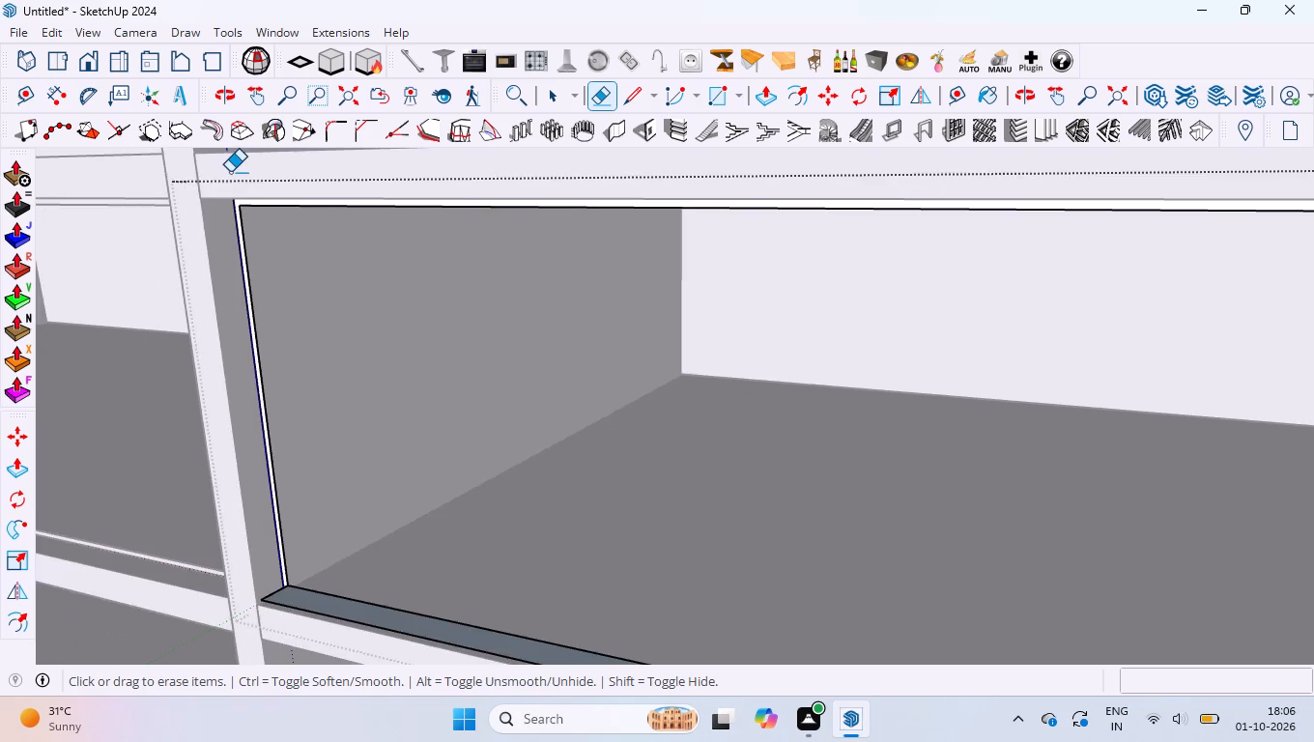
{"action": "scroll", "coordinate": [231, 184], "scroll_direction": "down", "scroll_amount": 4}
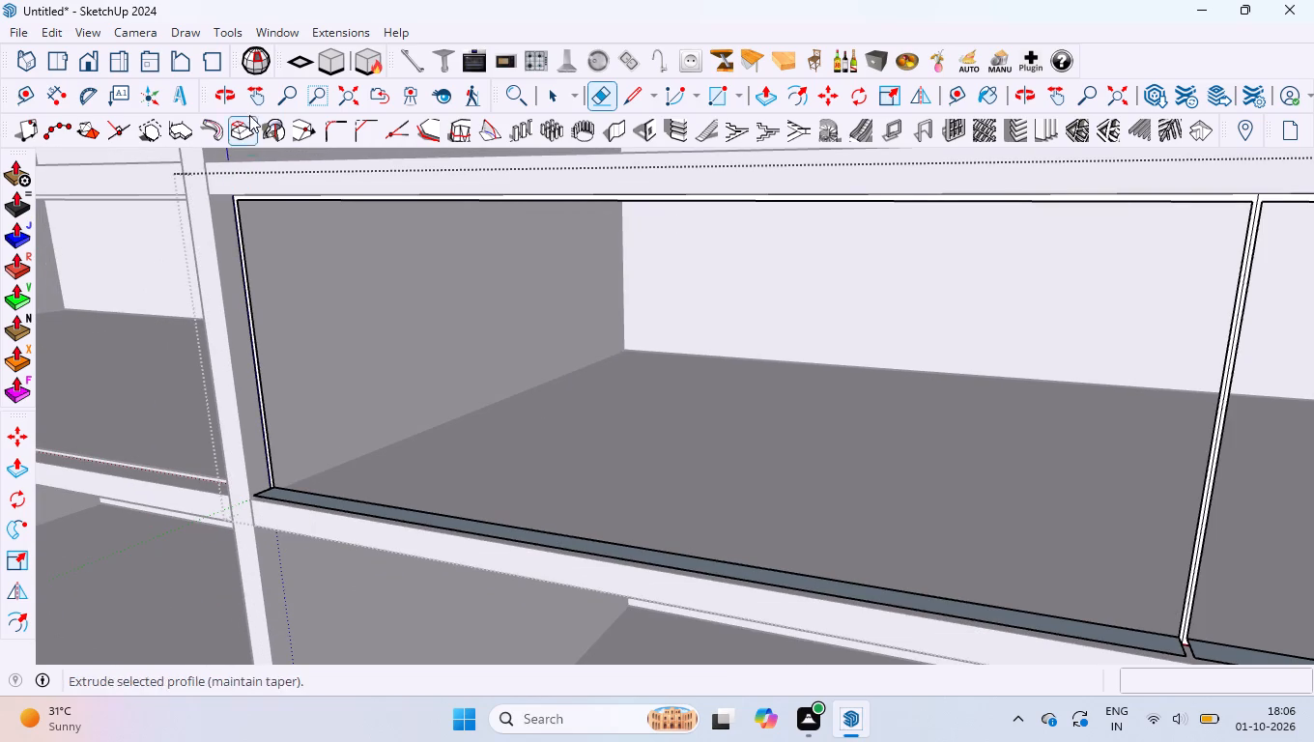
{"action": "scroll", "coordinate": [262, 90], "scroll_direction": "down", "scroll_amount": 9}
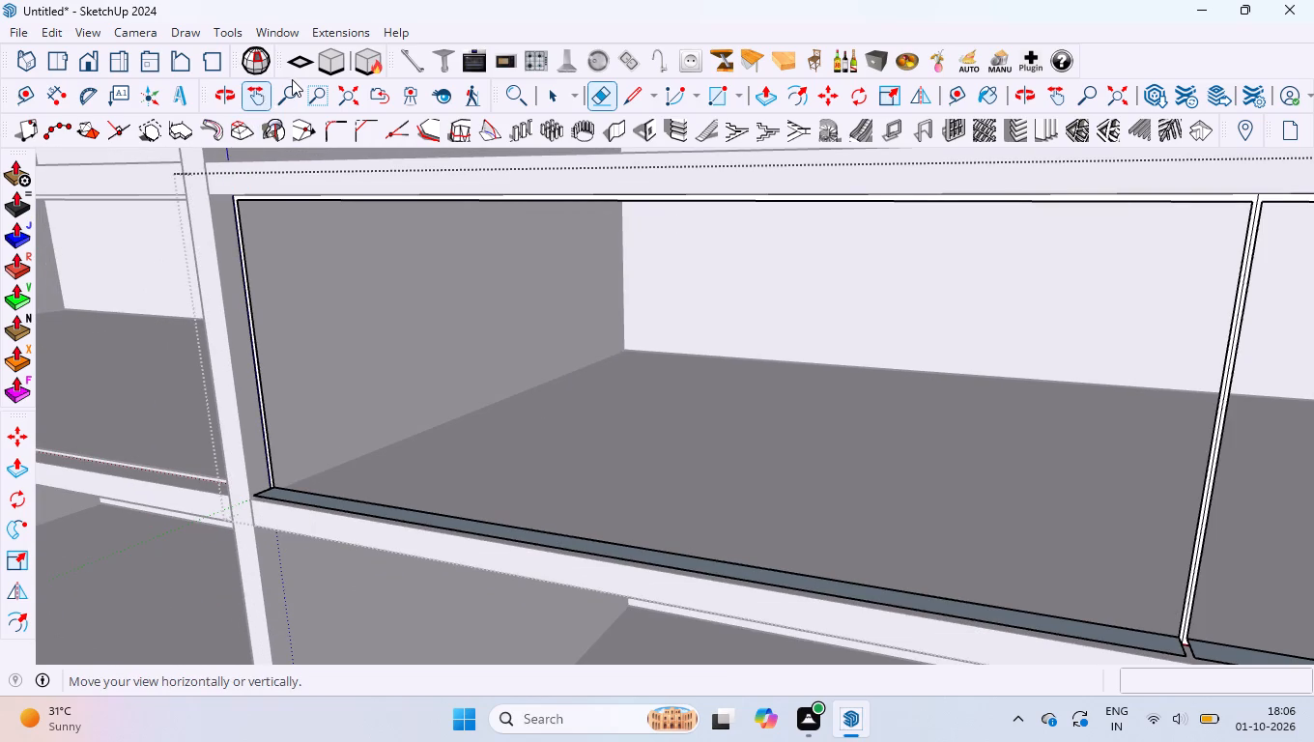
{"action": "scroll", "coordinate": [292, 78], "scroll_direction": "down", "scroll_amount": 3}
{"action": "scroll", "coordinate": [228, 384], "scroll_direction": "up", "scroll_amount": 3}
{"action": "scroll", "coordinate": [267, 454], "scroll_direction": "up", "scroll_amount": 4}
{"action": "scroll", "coordinate": [270, 592], "scroll_direction": "up", "scroll_amount": 5}
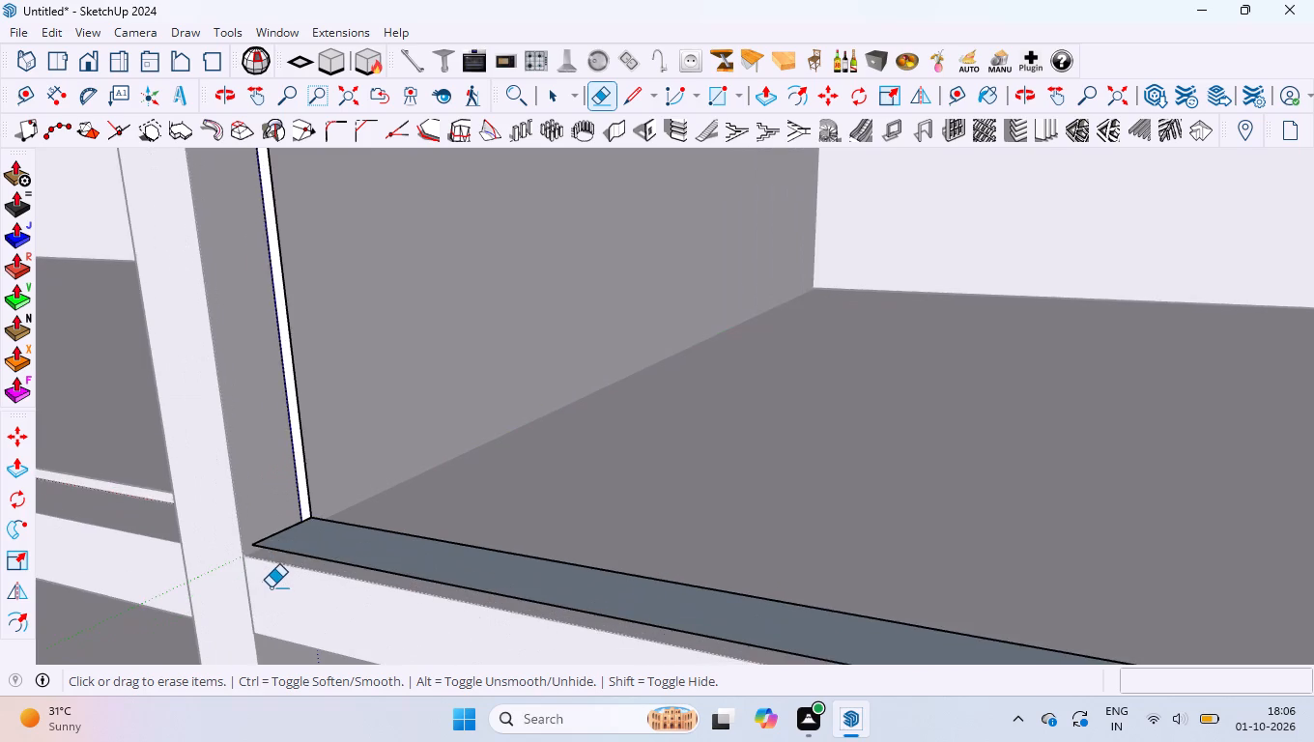
{"action": "scroll", "coordinate": [271, 587], "scroll_direction": "up", "scroll_amount": 13}
{"action": "scroll", "coordinate": [263, 433], "scroll_direction": "up", "scroll_amount": 4}
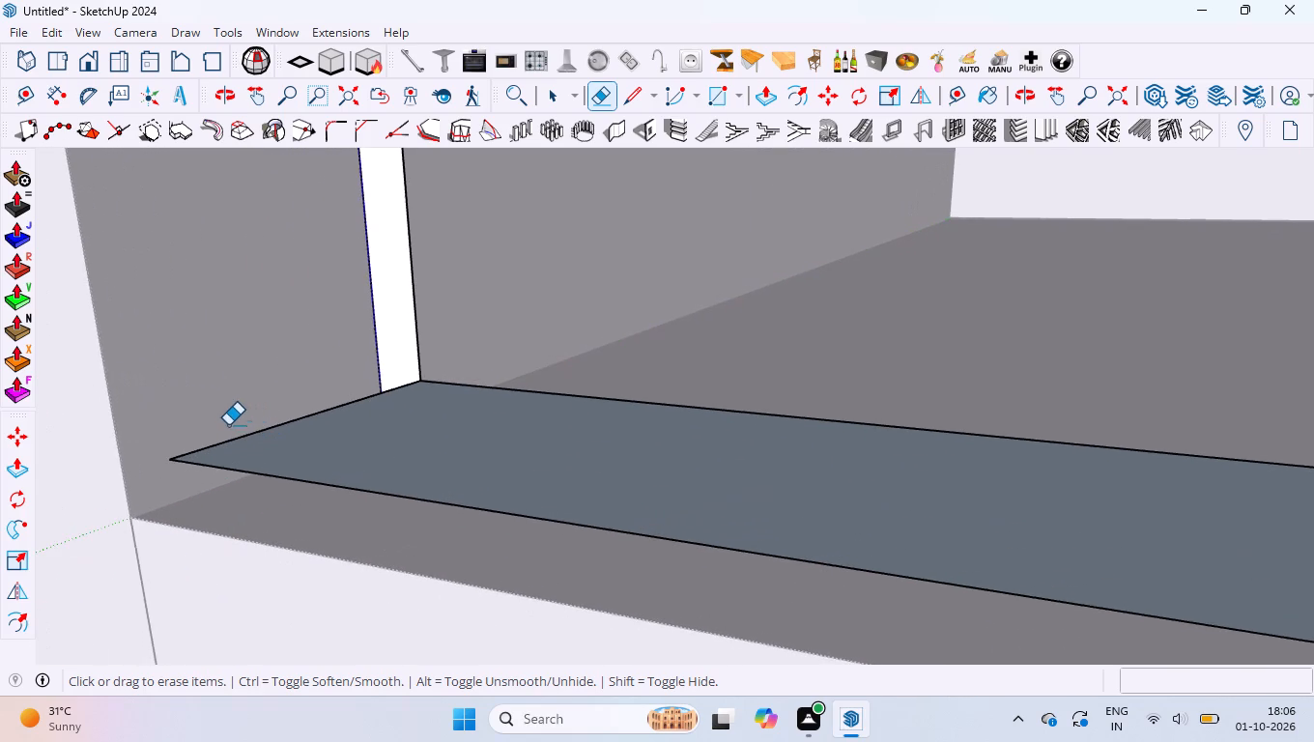
{"action": "scroll", "coordinate": [227, 428], "scroll_direction": "up", "scroll_amount": 3}
{"action": "left_click_drag", "start_coordinate": [227, 427], "coordinate": [193, 499]}
Erase the projecting edges at the bottom corners where the right compartment's two drawer fronts meet.
{"action": "scroll", "coordinate": [226, 375], "scroll_direction": "down", "scroll_amount": 9}
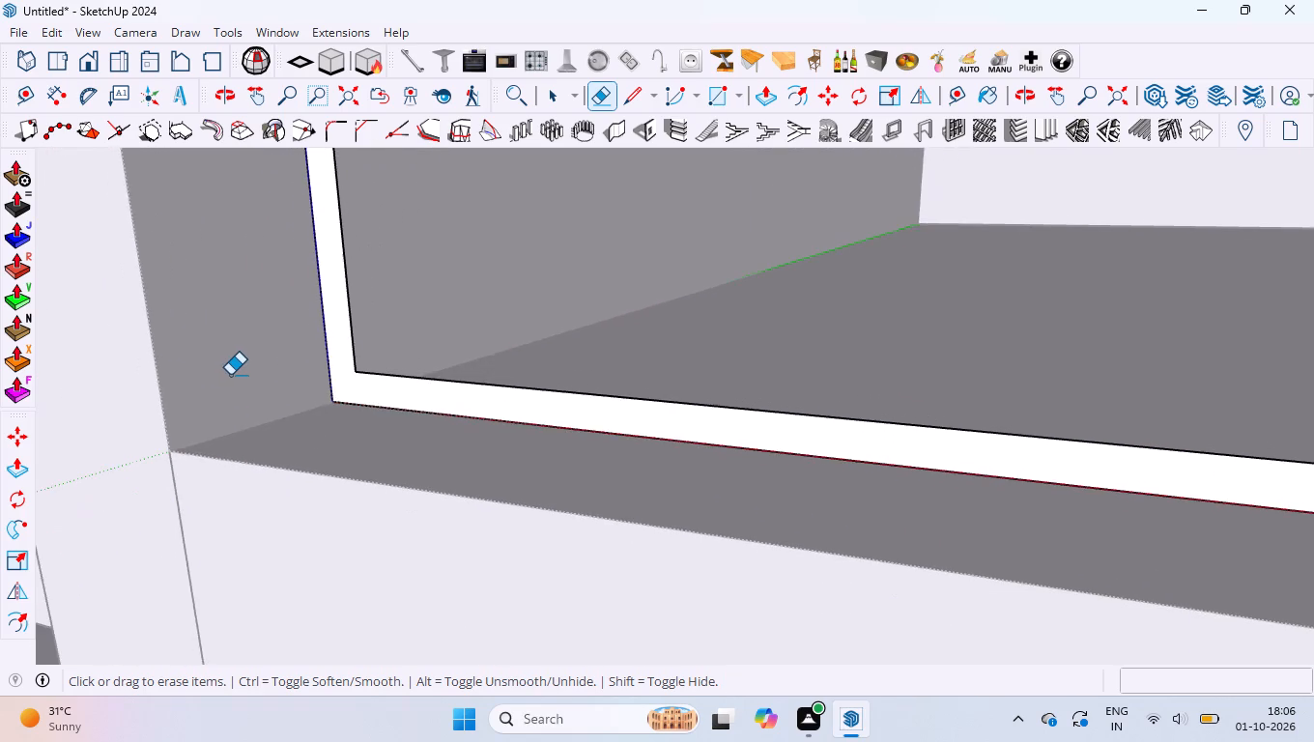
{"action": "scroll", "coordinate": [233, 368], "scroll_direction": "down", "scroll_amount": 18}
{"action": "scroll", "coordinate": [238, 366], "scroll_direction": "down", "scroll_amount": 3}
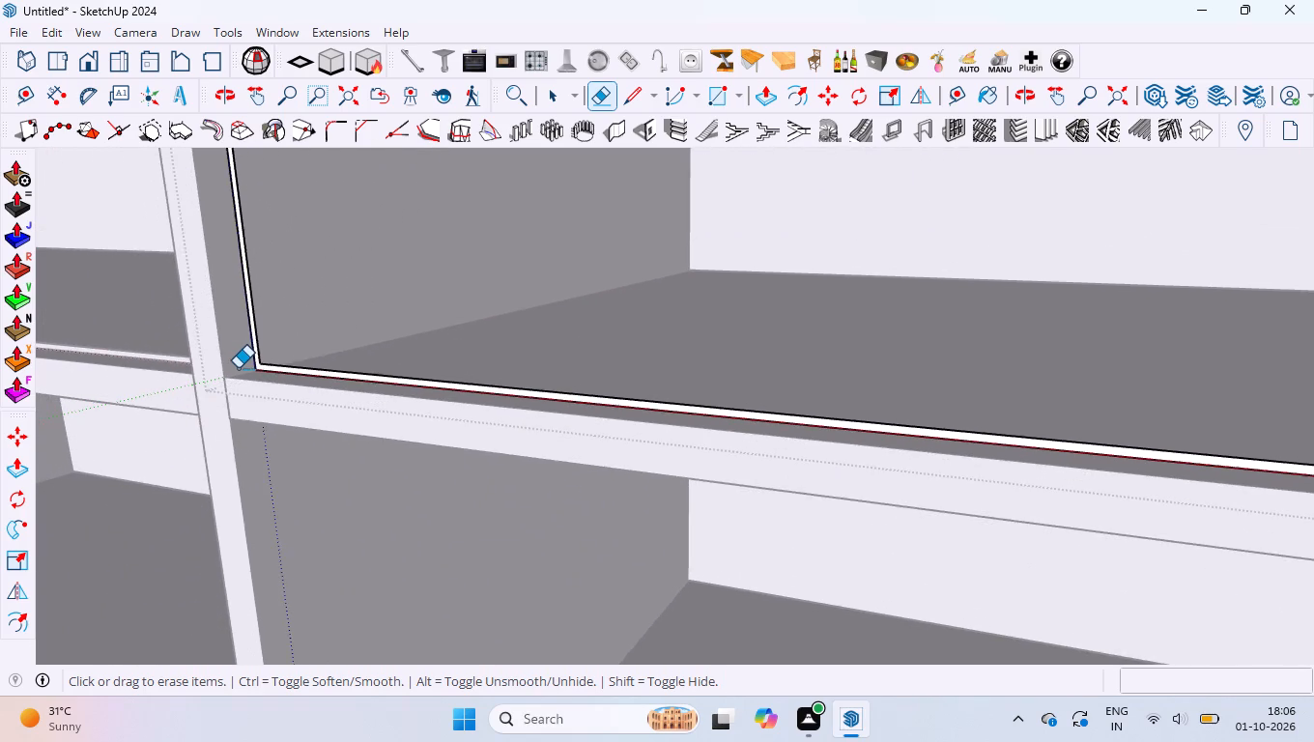
{"action": "scroll", "coordinate": [238, 368], "scroll_direction": "down", "scroll_amount": 4}
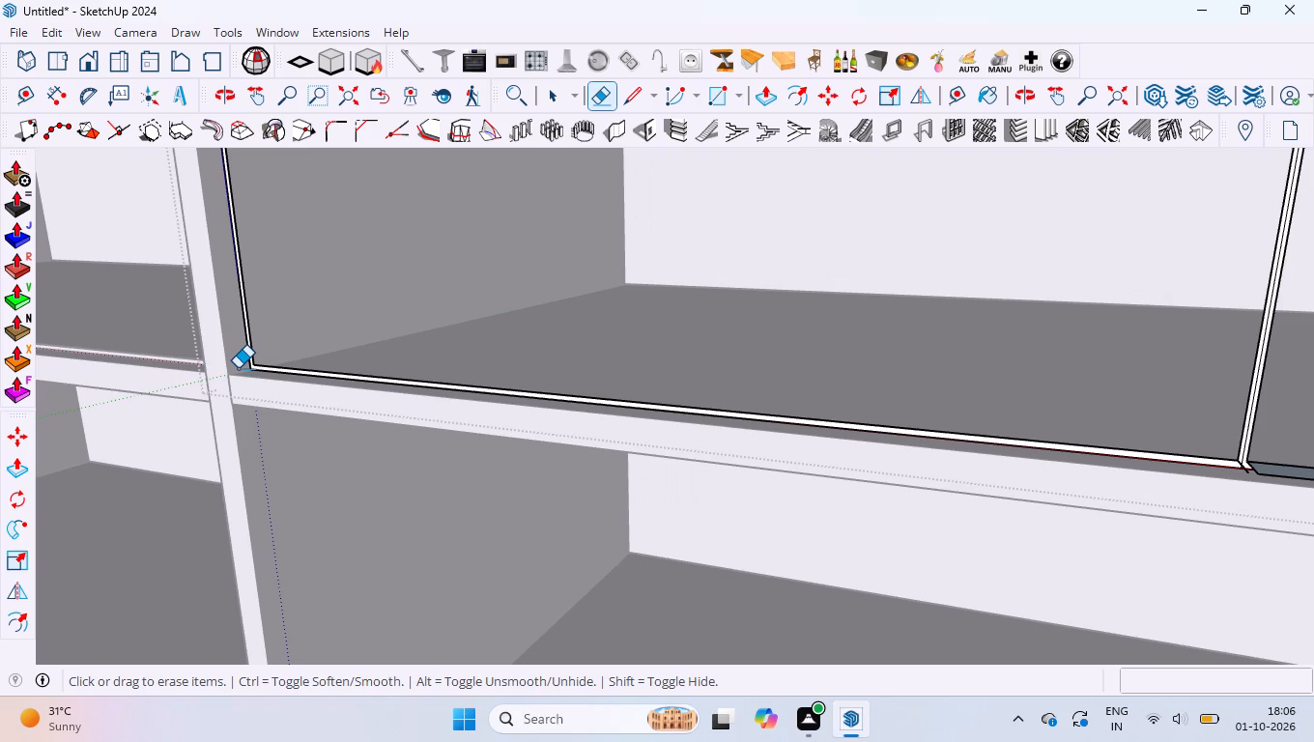
{"action": "scroll", "coordinate": [237, 371], "scroll_direction": "down", "scroll_amount": 9}
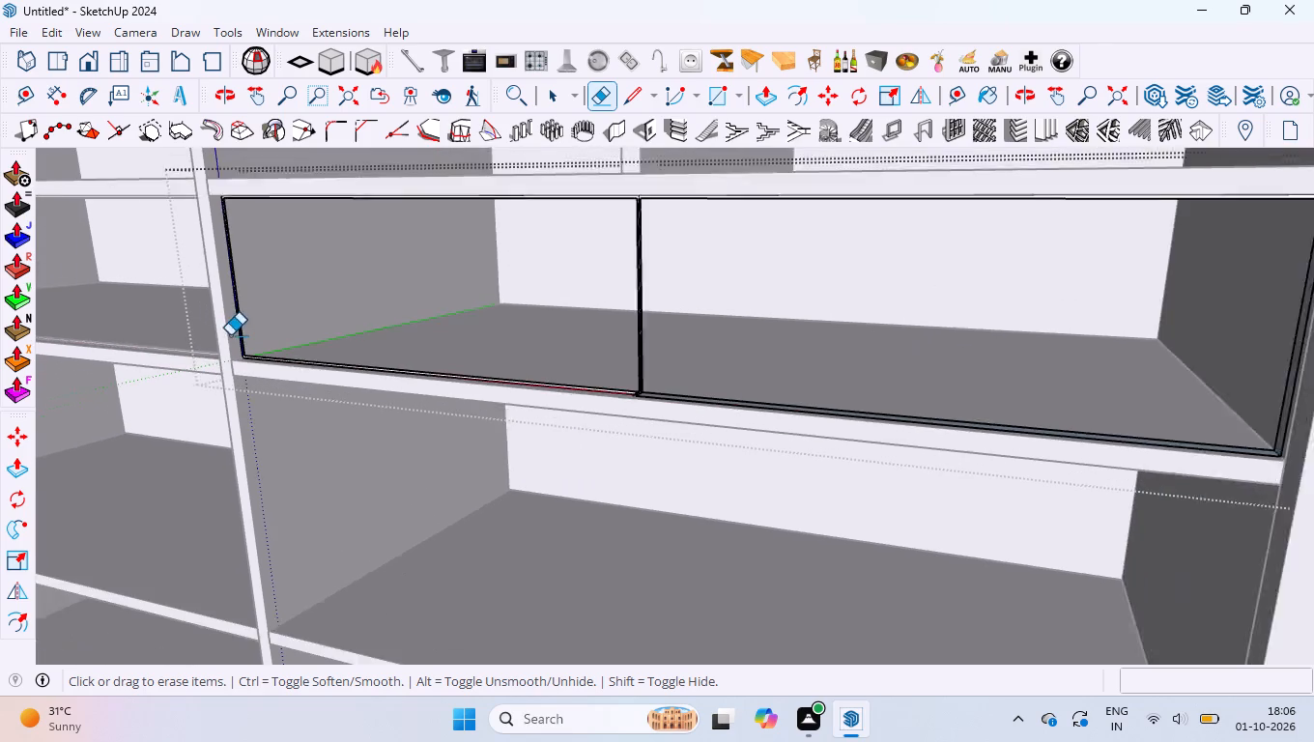
{"action": "scroll", "coordinate": [658, 402], "scroll_direction": "up", "scroll_amount": 2}
{"action": "scroll", "coordinate": [557, 354], "scroll_direction": "up", "scroll_amount": 14}
{"action": "scroll", "coordinate": [626, 465], "scroll_direction": "up", "scroll_amount": 3}
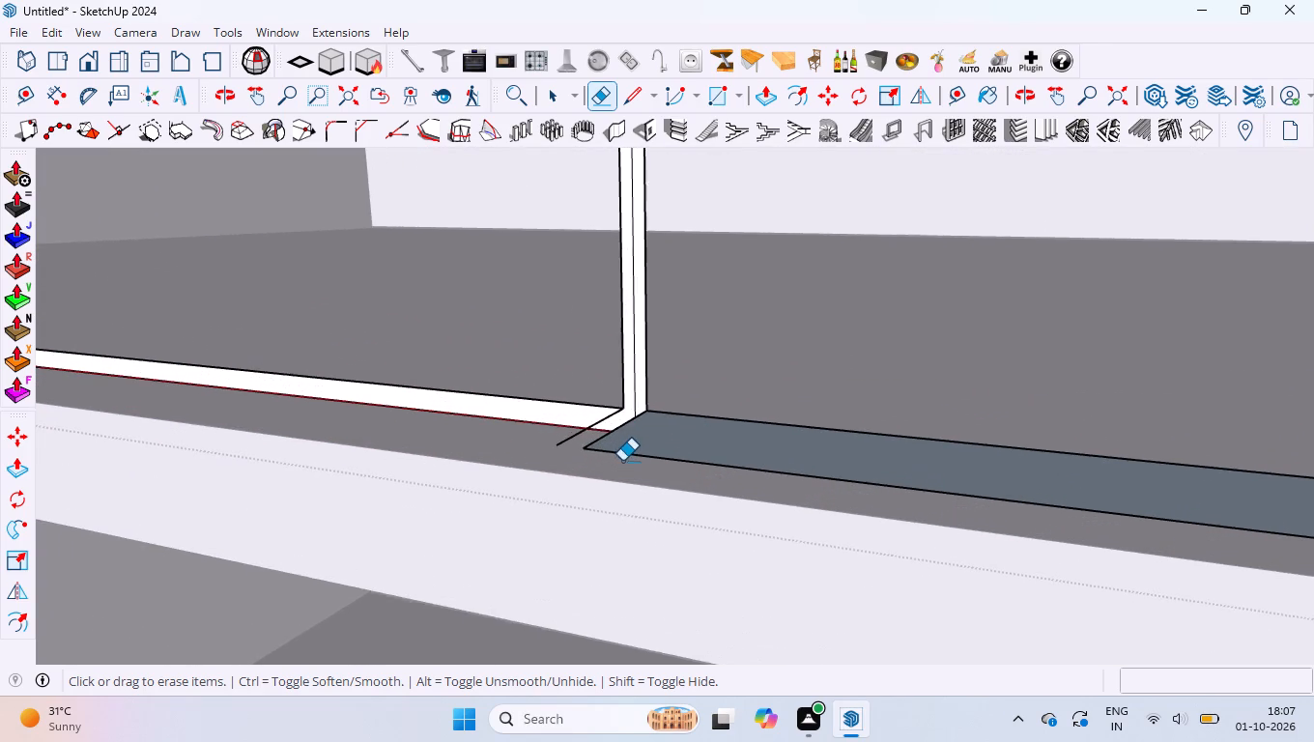
{"action": "scroll", "coordinate": [622, 461], "scroll_direction": "up", "scroll_amount": 4}
{"action": "left_click_drag", "start_coordinate": [530, 419], "coordinate": [576, 444]}
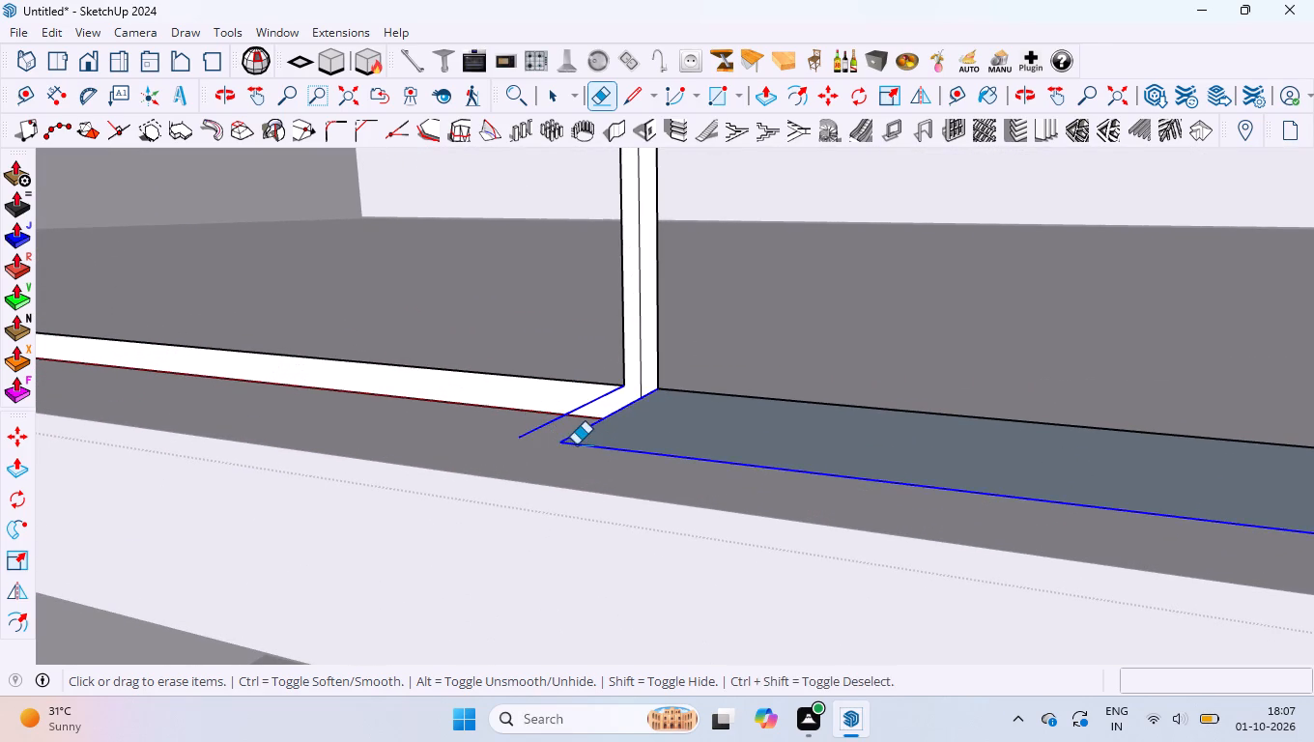
{"action": "left_click_drag", "start_coordinate": [576, 444], "coordinate": [577, 446]}
Erase the projecting edges at the bottom outer corner of the right compartment's right-hand drawer front.
{"action": "scroll", "coordinate": [573, 446], "scroll_direction": "down", "scroll_amount": 18}
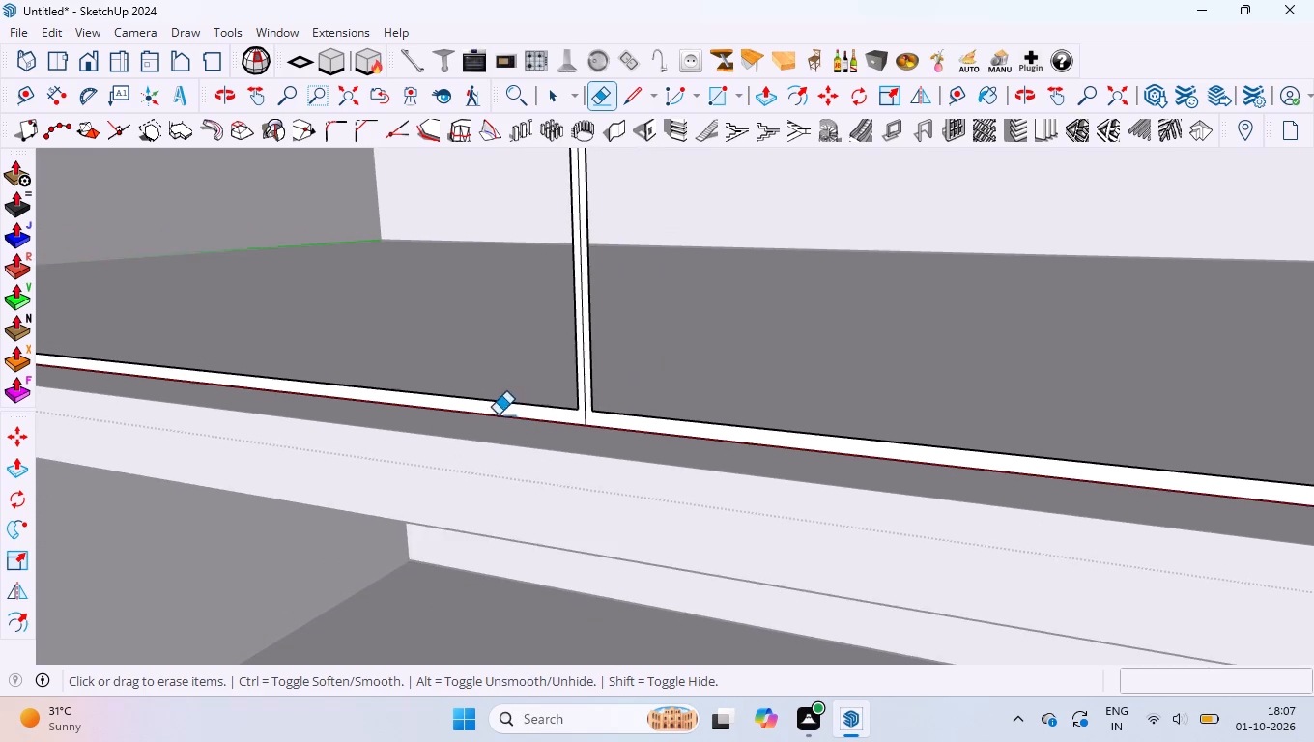
{"action": "scroll", "coordinate": [498, 414], "scroll_direction": "down", "scroll_amount": 15}
{"action": "middle_click_drag", "start_coordinate": [728, 389], "coordinate": [1092, 475]}
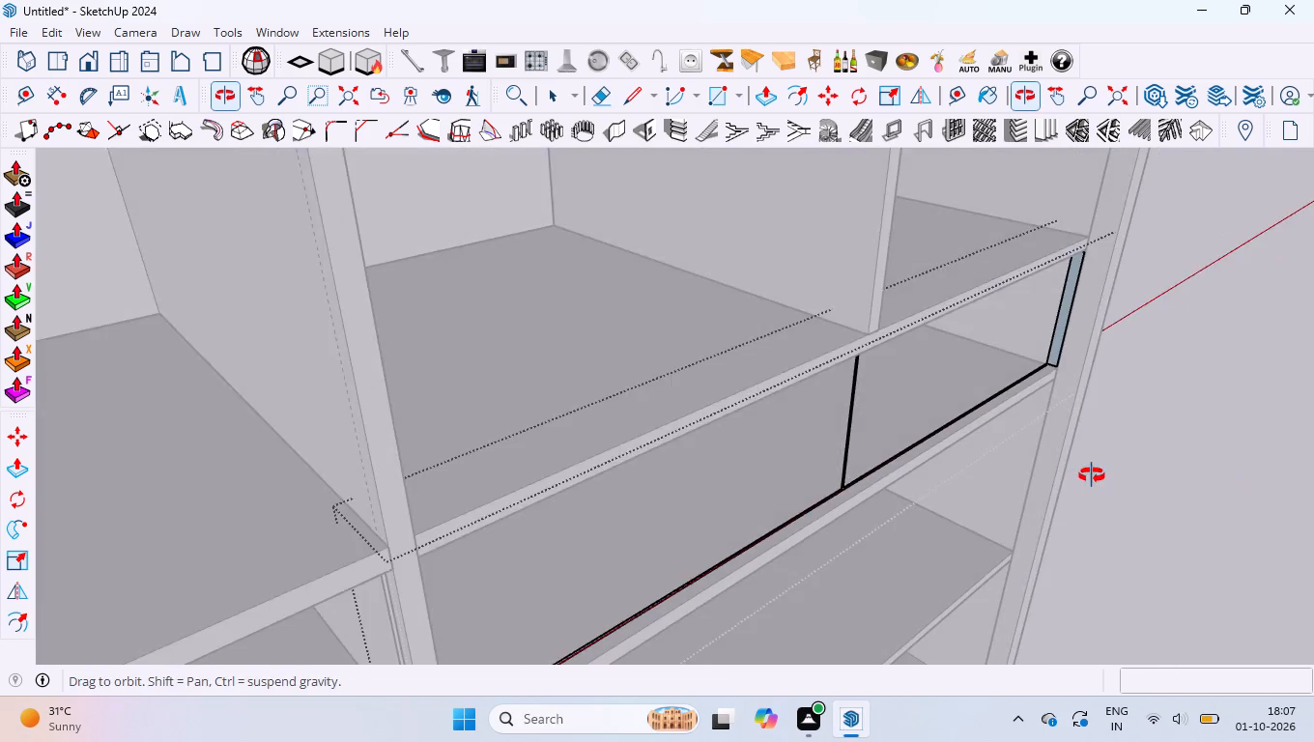
{"action": "middle_click_drag", "start_coordinate": [1092, 475], "coordinate": [1089, 465]}
{"action": "scroll", "coordinate": [1071, 252], "scroll_direction": "up", "scroll_amount": 5}
{"action": "scroll", "coordinate": [1069, 408], "scroll_direction": "up", "scroll_amount": 11}
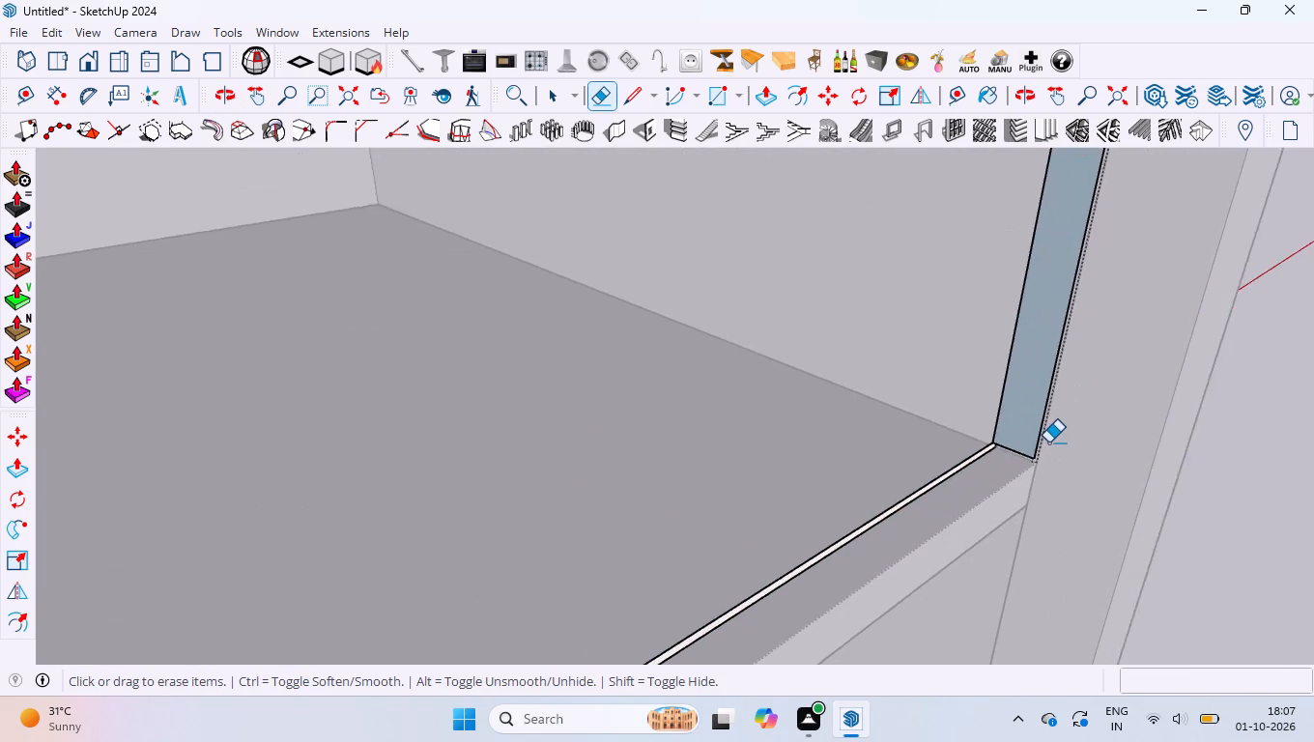
{"action": "scroll", "coordinate": [1048, 442], "scroll_direction": "up", "scroll_amount": 20}
{"action": "left_click_drag", "start_coordinate": [1061, 448], "coordinate": [938, 556]}
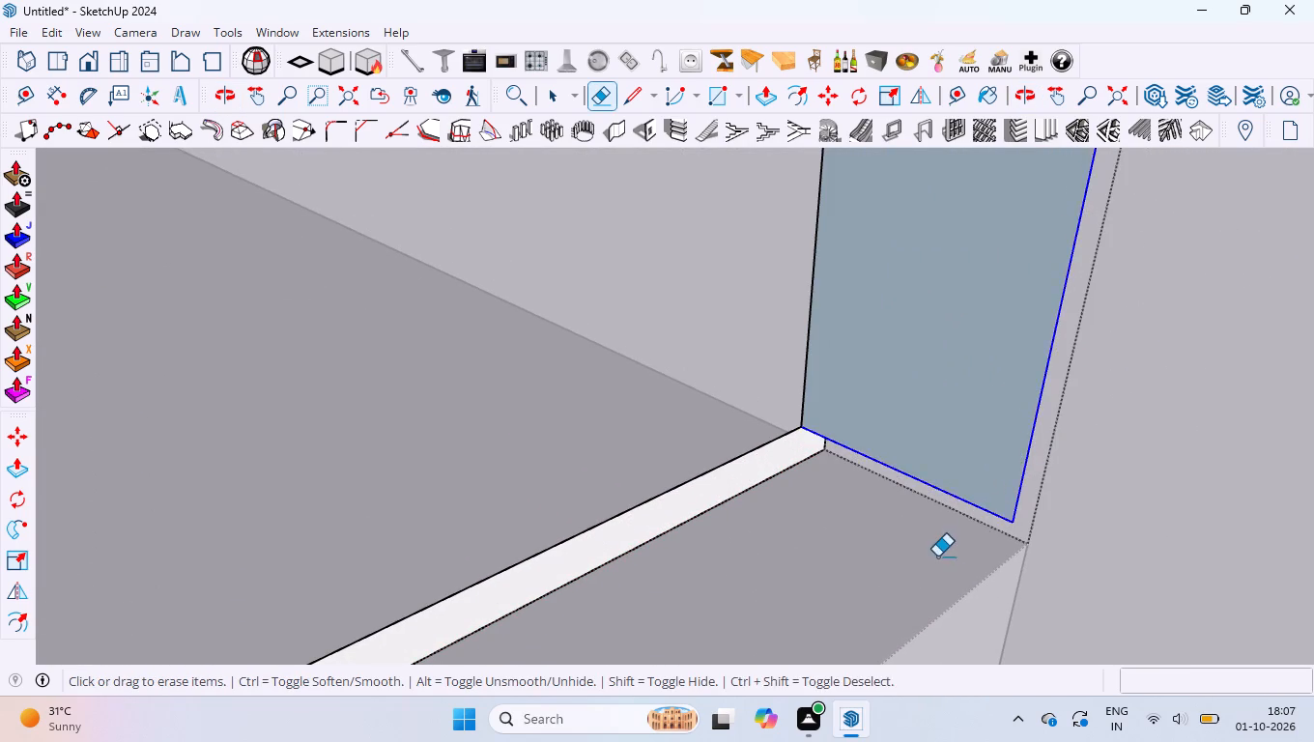
Erase the projecting edge at the top outer corner of the right compartment's right-hand drawer front.
{"action": "scroll", "coordinate": [910, 543], "scroll_direction": "down", "scroll_amount": 13}
{"action": "middle_click_drag", "start_coordinate": [863, 563], "coordinate": [792, 479]}
{"action": "scroll", "coordinate": [717, 605], "scroll_direction": "down", "scroll_amount": 3}
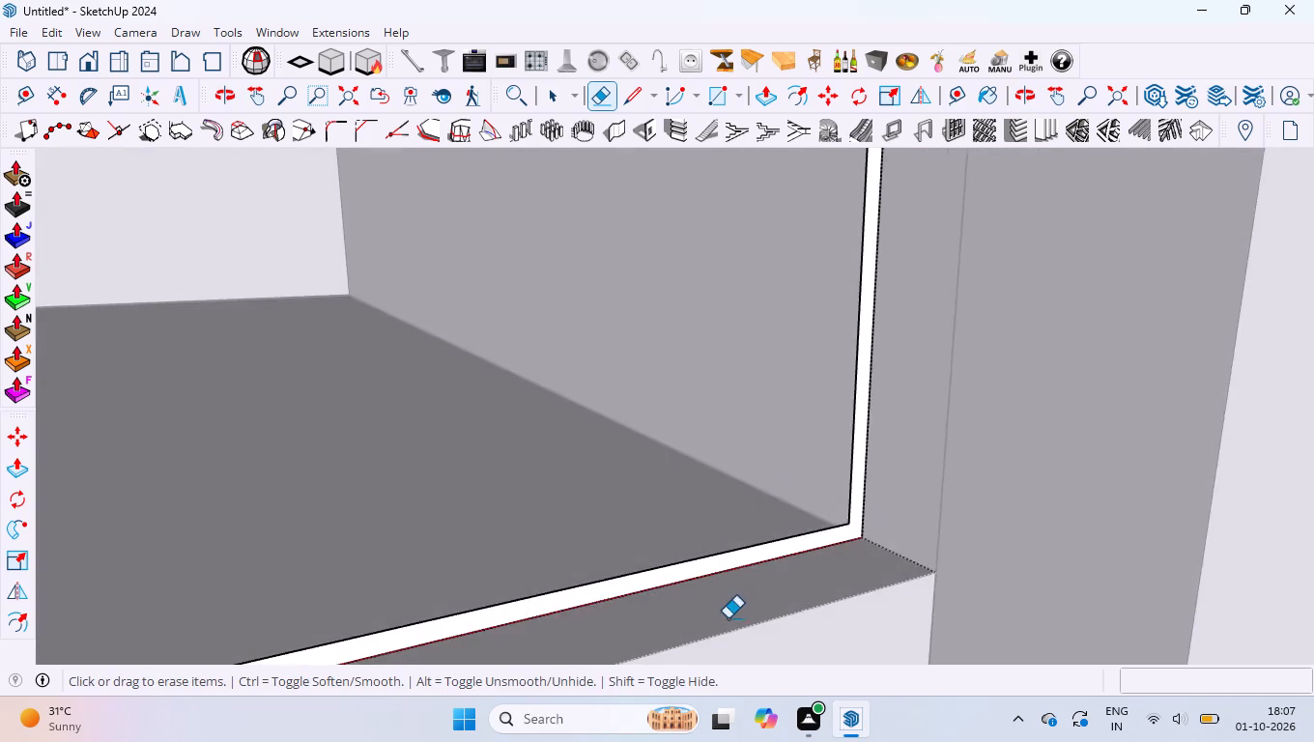
{"action": "scroll", "coordinate": [728, 618], "scroll_direction": "down", "scroll_amount": 13}
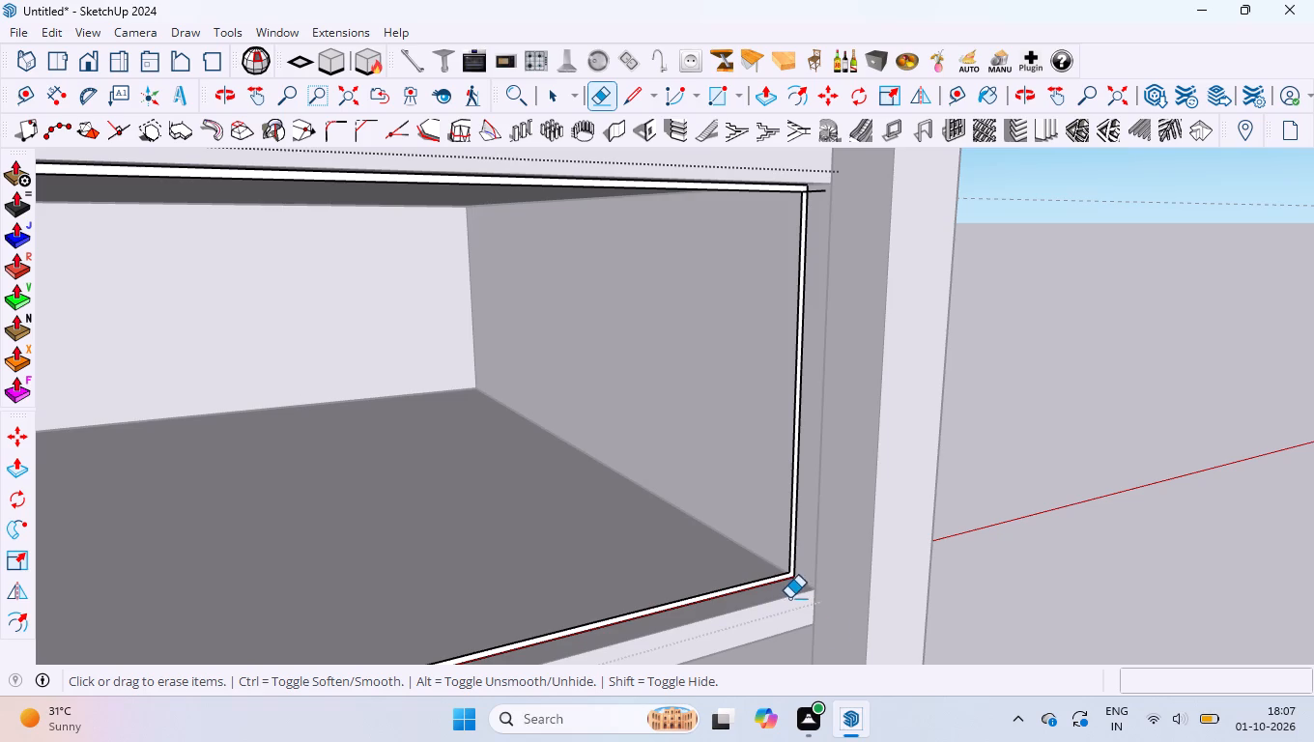
{"action": "scroll", "coordinate": [816, 452], "scroll_direction": "down", "scroll_amount": 4}
{"action": "scroll", "coordinate": [815, 308], "scroll_direction": "up", "scroll_amount": 12}
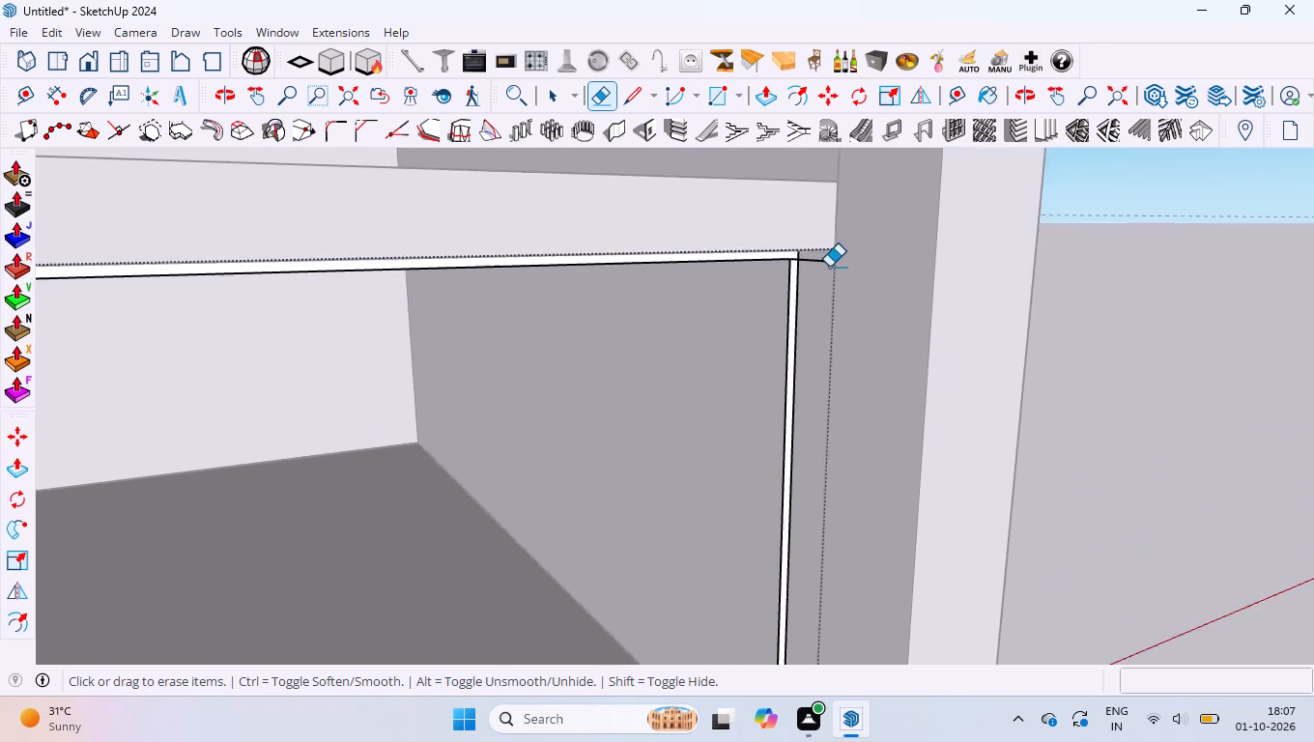
{"action": "scroll", "coordinate": [829, 267], "scroll_direction": "up", "scroll_amount": 18}
{"action": "left_click_drag", "start_coordinate": [803, 300], "coordinate": [788, 365]}
Examine the top rail and middle divider of the right compartment's two drawer-front frames for leftover edges.
{"action": "scroll", "coordinate": [783, 346], "scroll_direction": "down", "scroll_amount": 9}
{"action": "middle_click_drag", "start_coordinate": [782, 335], "coordinate": [610, 312]}
{"action": "scroll", "coordinate": [610, 311], "scroll_direction": "down", "scroll_amount": 1}
{"action": "scroll", "coordinate": [707, 300], "scroll_direction": "down", "scroll_amount": 2}
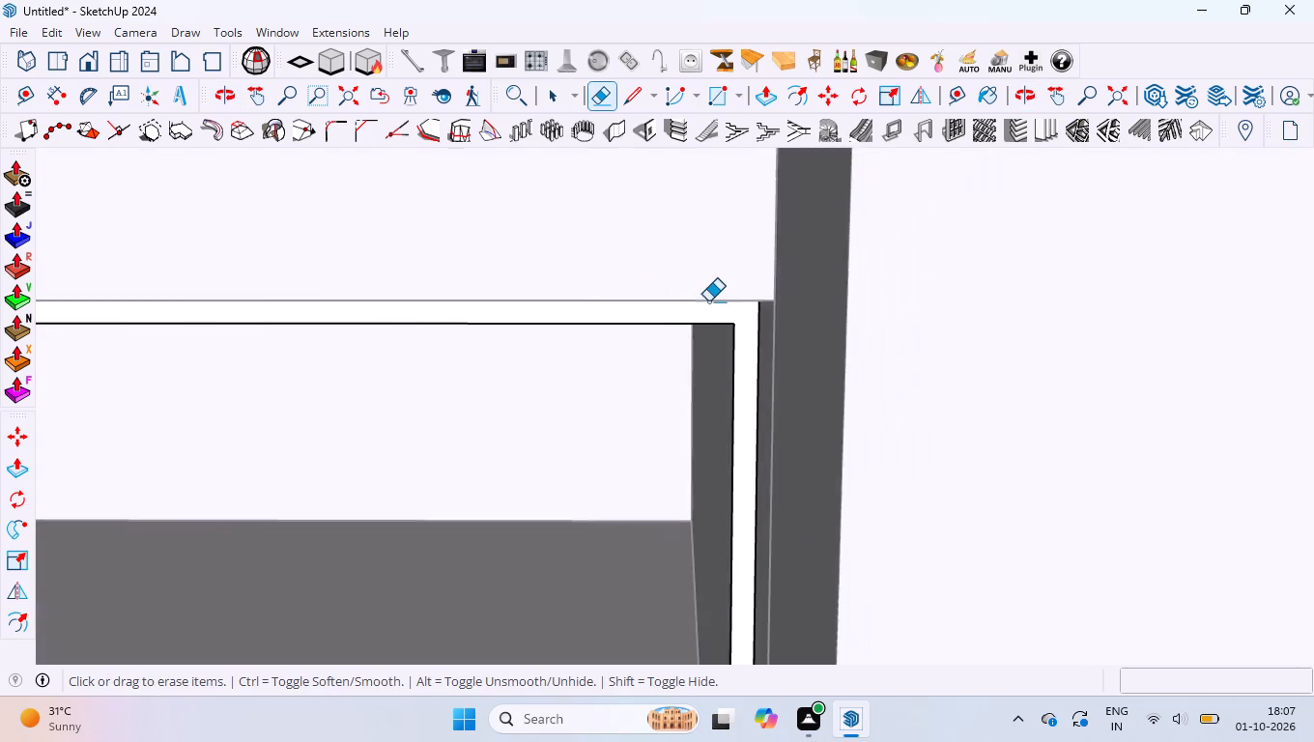
{"action": "scroll", "coordinate": [708, 301], "scroll_direction": "down", "scroll_amount": 12}
{"action": "scroll", "coordinate": [271, 421], "scroll_direction": "up", "scroll_amount": 9}
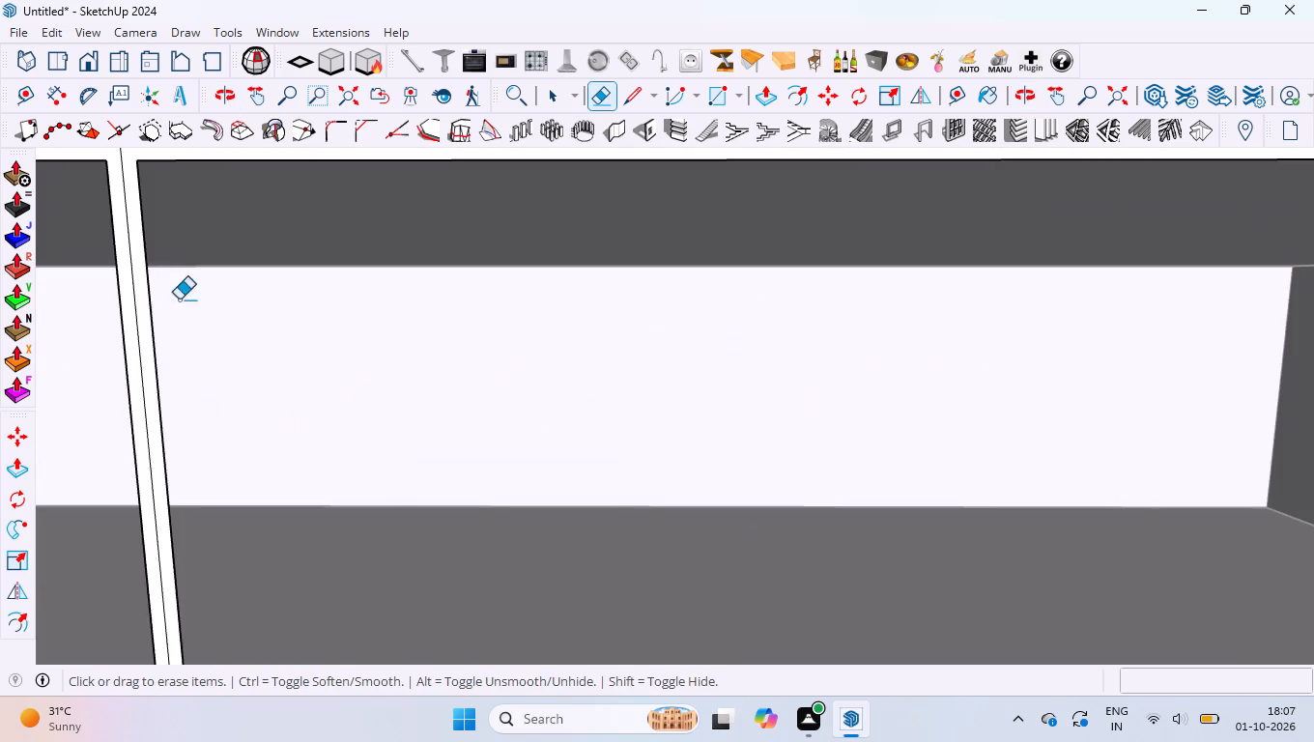
{"action": "scroll", "coordinate": [191, 333], "scroll_direction": "down", "scroll_amount": 3}
{"action": "scroll", "coordinate": [156, 273], "scroll_direction": "up", "scroll_amount": 14}
{"action": "middle_click_drag", "start_coordinate": [194, 279], "coordinate": [185, 233]}
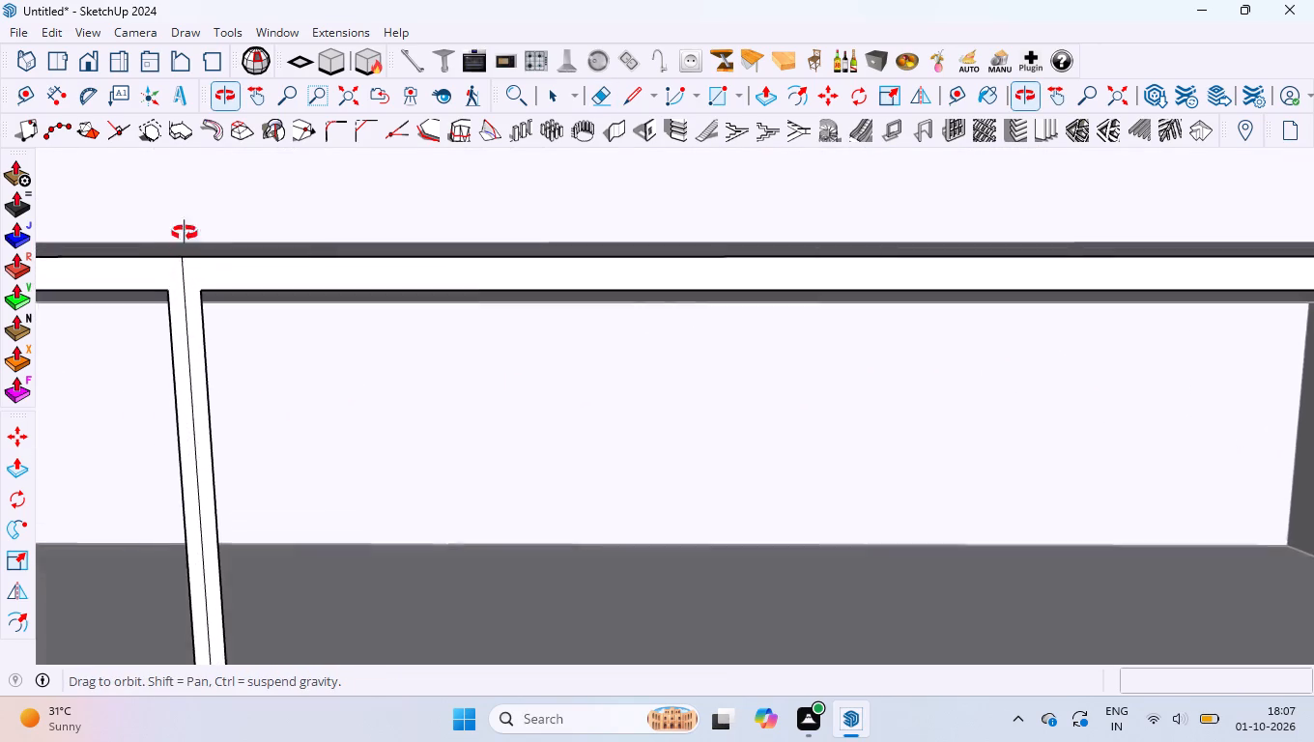
{"action": "middle_click_drag", "start_coordinate": [185, 233], "coordinate": [229, 319]}
{"action": "scroll", "coordinate": [266, 256], "scroll_direction": "down", "scroll_amount": 5}
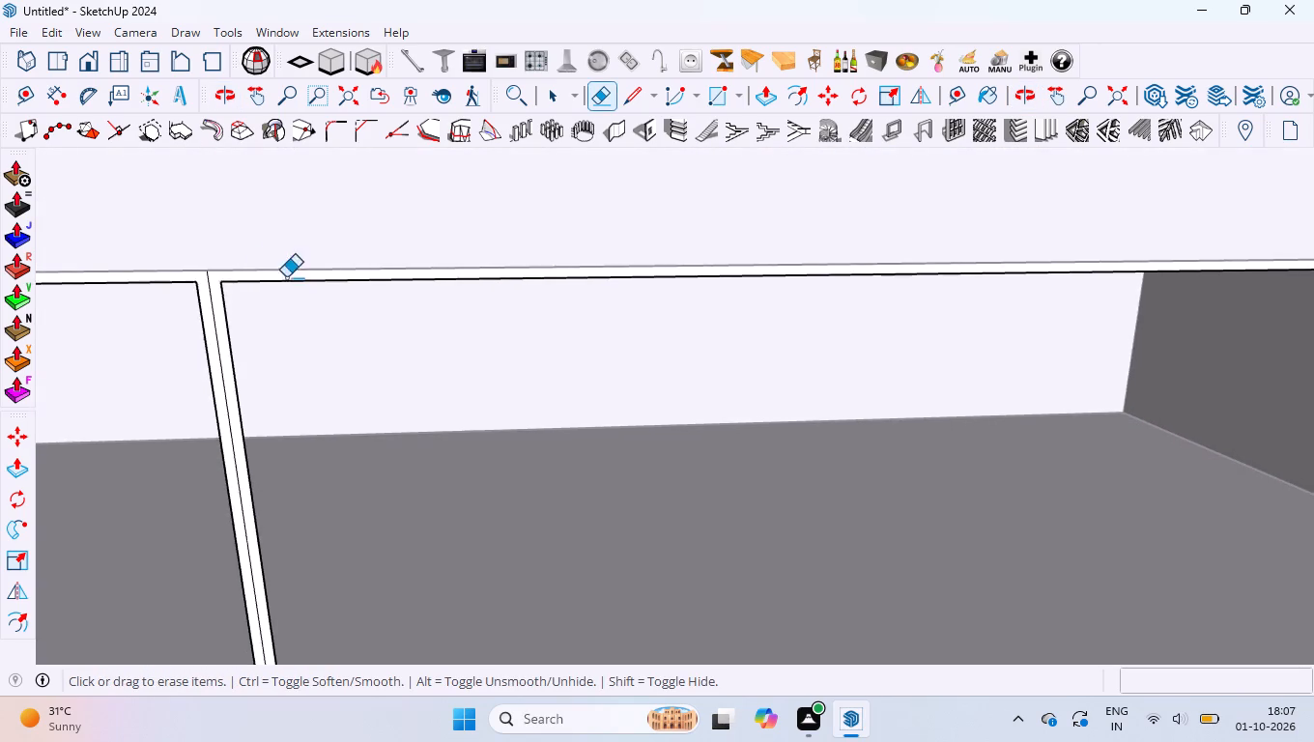
Finish editing the right compartment's drawer-front group.
{"action": "scroll", "coordinate": [284, 284], "scroll_direction": "down", "scroll_amount": 10}
{"action": "scroll", "coordinate": [290, 497], "scroll_direction": "up", "scroll_amount": 15}
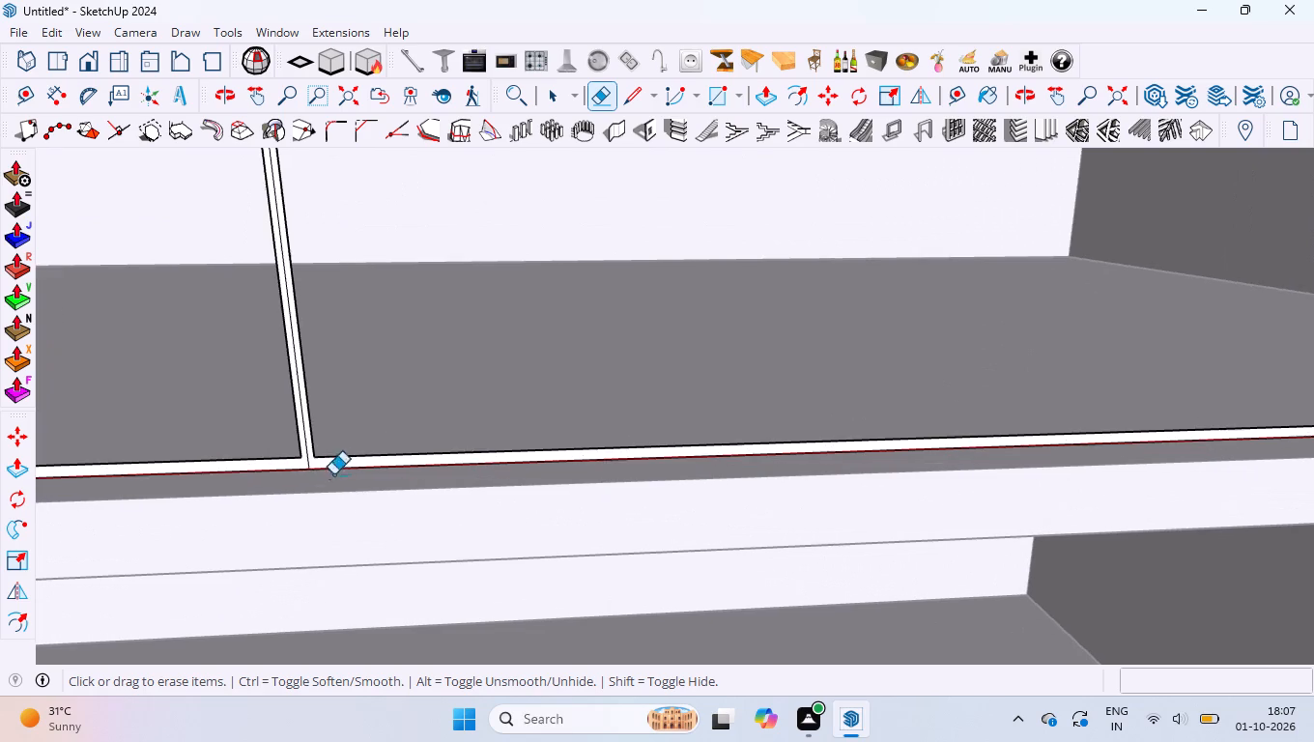
{"action": "scroll", "coordinate": [346, 496], "scroll_direction": "down", "scroll_amount": 14}
{"action": "key", "text": "space"}
{"action": "scroll", "coordinate": [487, 452], "scroll_direction": "down", "scroll_amount": 16}
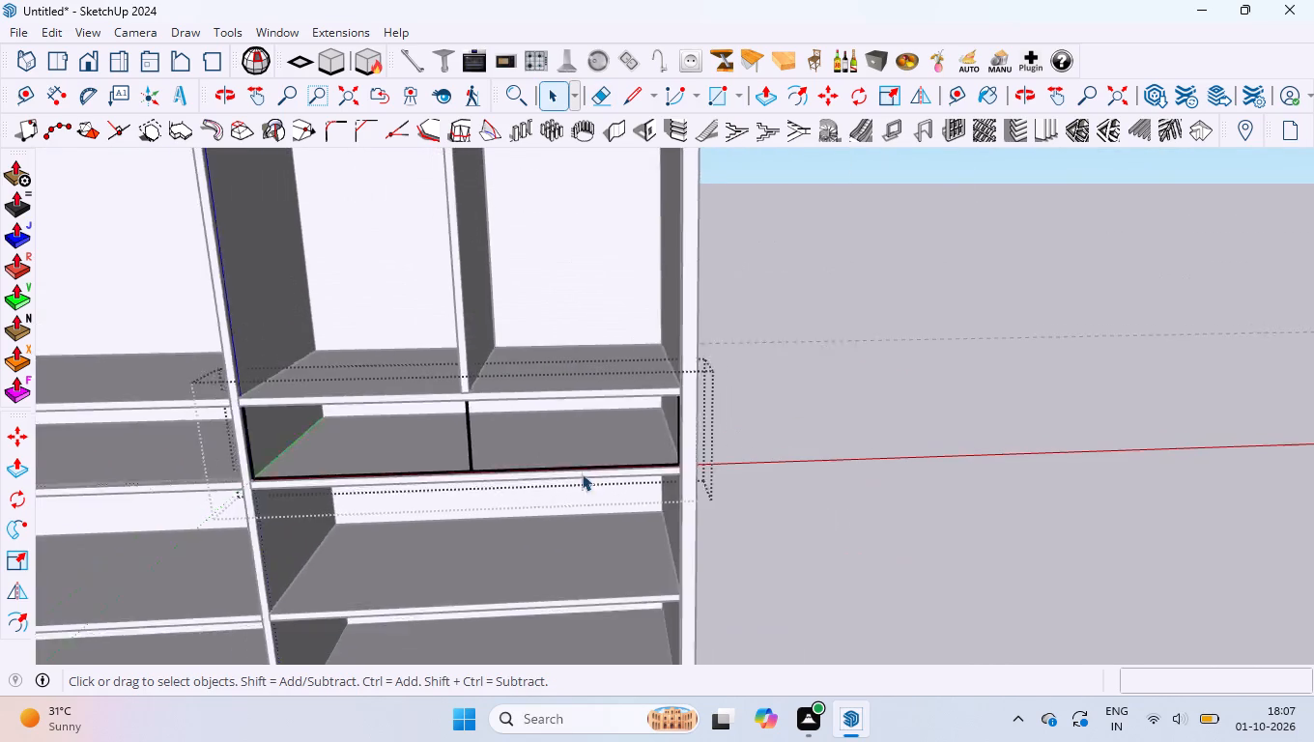
{"action": "scroll", "coordinate": [91, 455], "scroll_direction": "up", "scroll_amount": 4}
{"action": "scroll", "coordinate": [333, 418], "scroll_direction": "down", "scroll_amount": 10}
{"action": "left_click", "coordinate": [795, 478]}
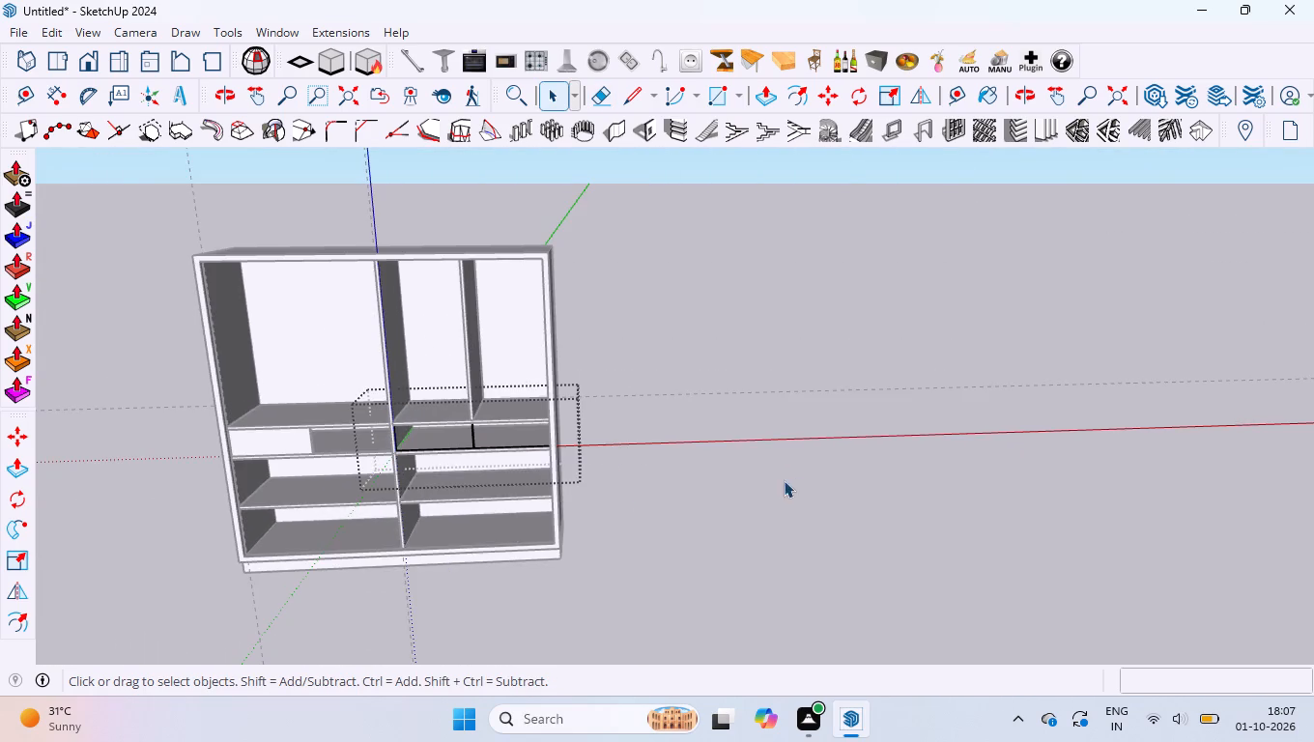
Open the left compartment's drawer-front group for editing and select the solid panel in its left-hand frame.
{"action": "scroll", "coordinate": [181, 427], "scroll_direction": "up", "scroll_amount": 16}
{"action": "left_click", "coordinate": [277, 454]}
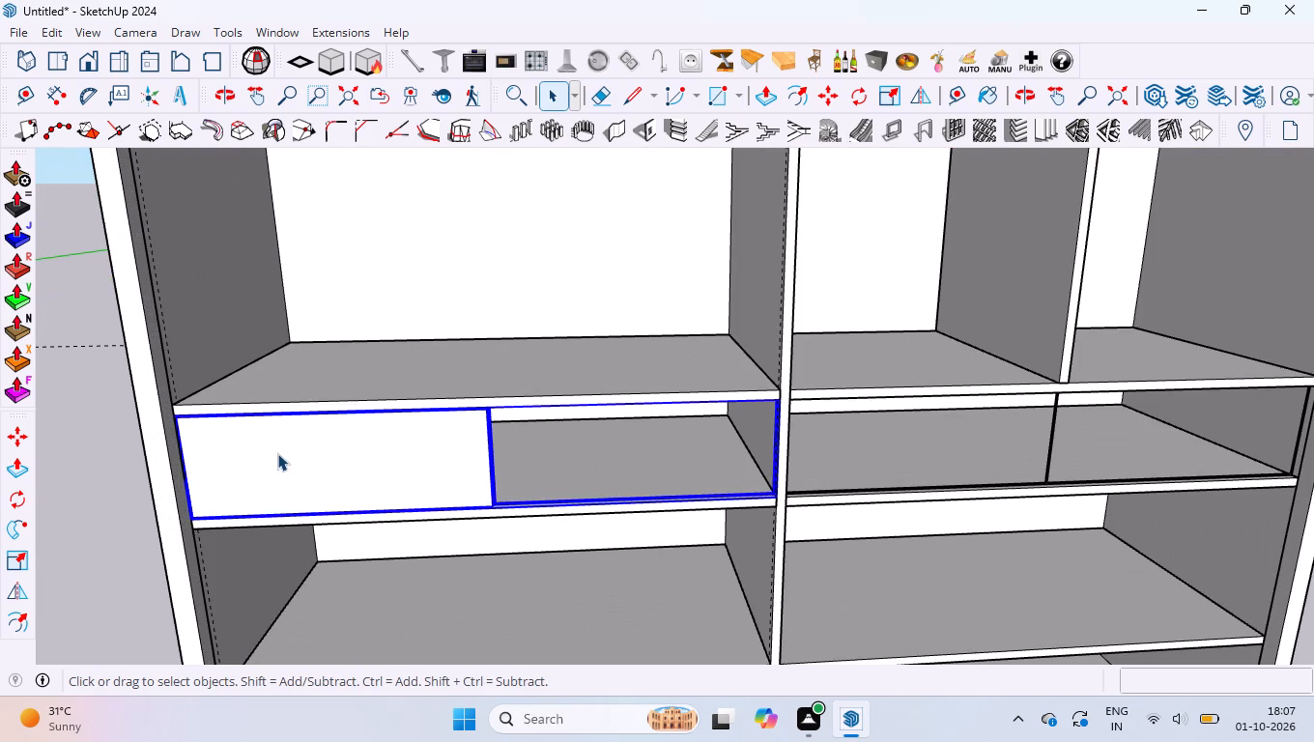
{"action": "scroll", "coordinate": [321, 420], "scroll_direction": "up", "scroll_amount": 1}
{"action": "scroll", "coordinate": [469, 473], "scroll_direction": "up", "scroll_amount": 4}
{"action": "left_click", "coordinate": [466, 471]}
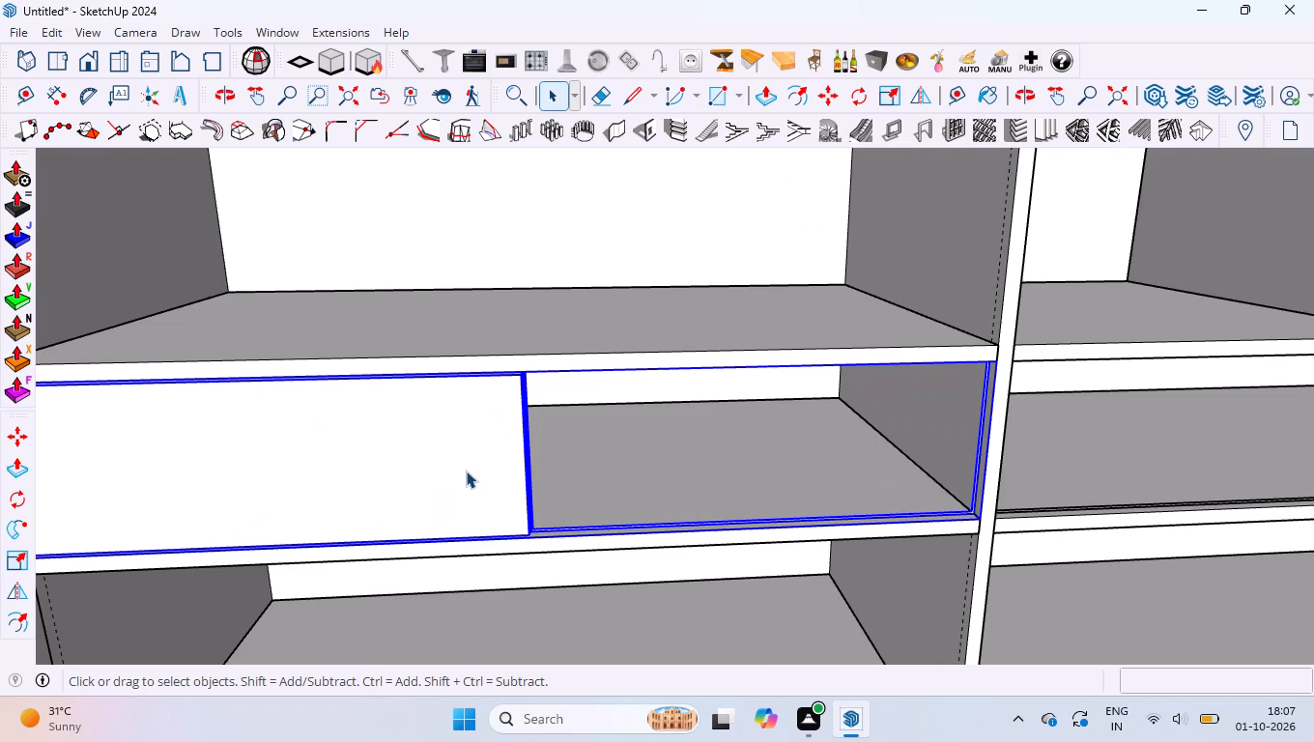
{"action": "double_click", "coordinate": [458, 463]}
{"action": "left_click", "coordinate": [453, 447]}
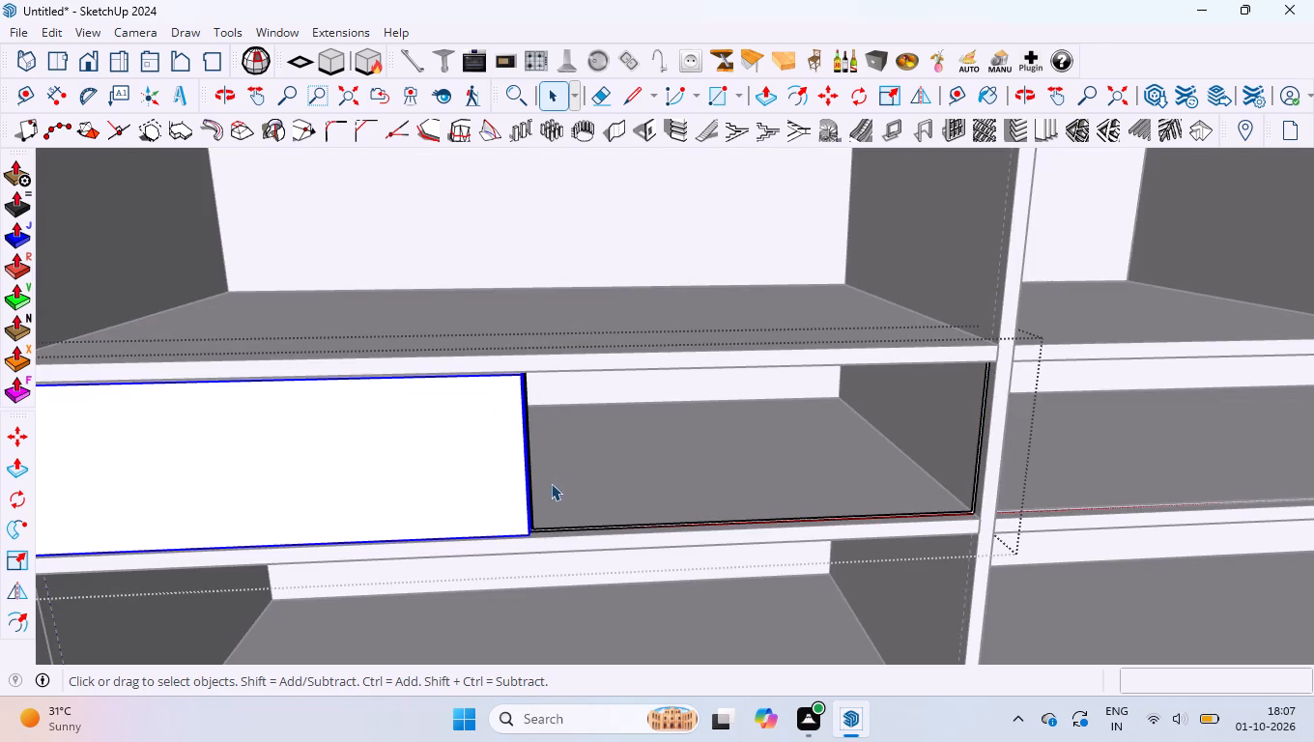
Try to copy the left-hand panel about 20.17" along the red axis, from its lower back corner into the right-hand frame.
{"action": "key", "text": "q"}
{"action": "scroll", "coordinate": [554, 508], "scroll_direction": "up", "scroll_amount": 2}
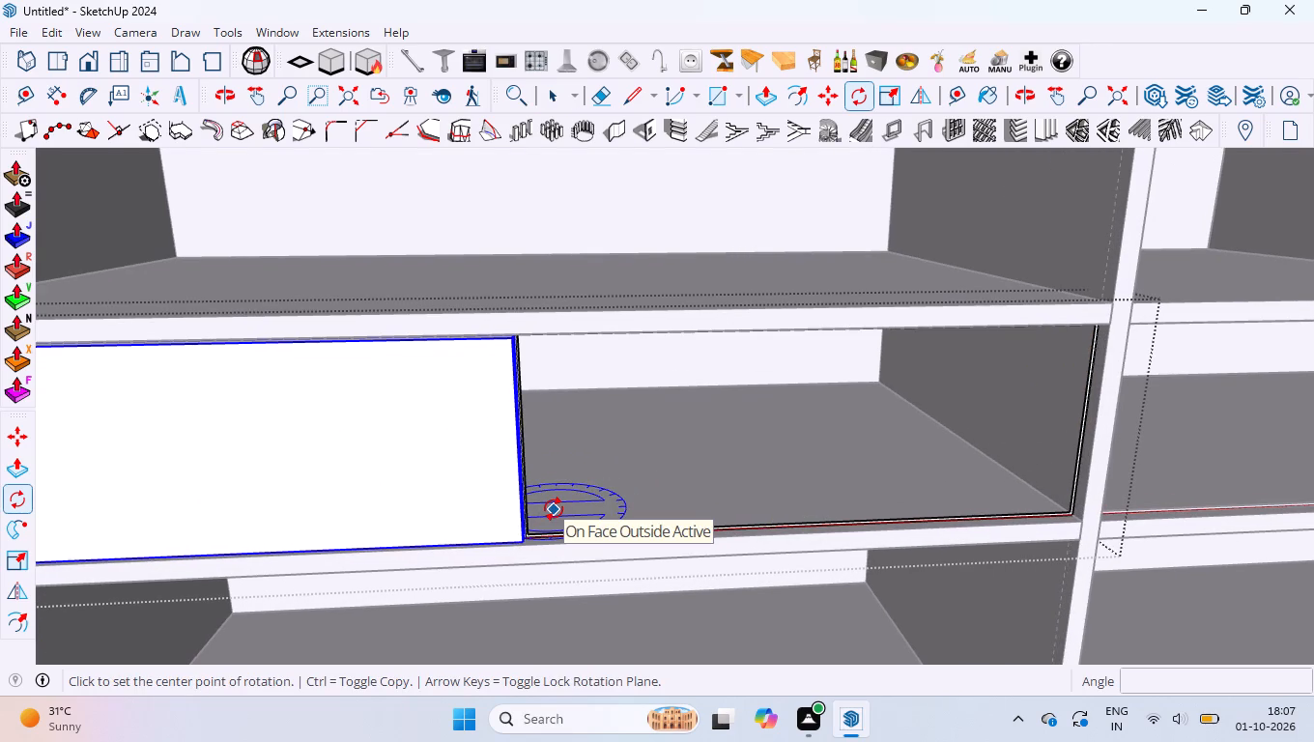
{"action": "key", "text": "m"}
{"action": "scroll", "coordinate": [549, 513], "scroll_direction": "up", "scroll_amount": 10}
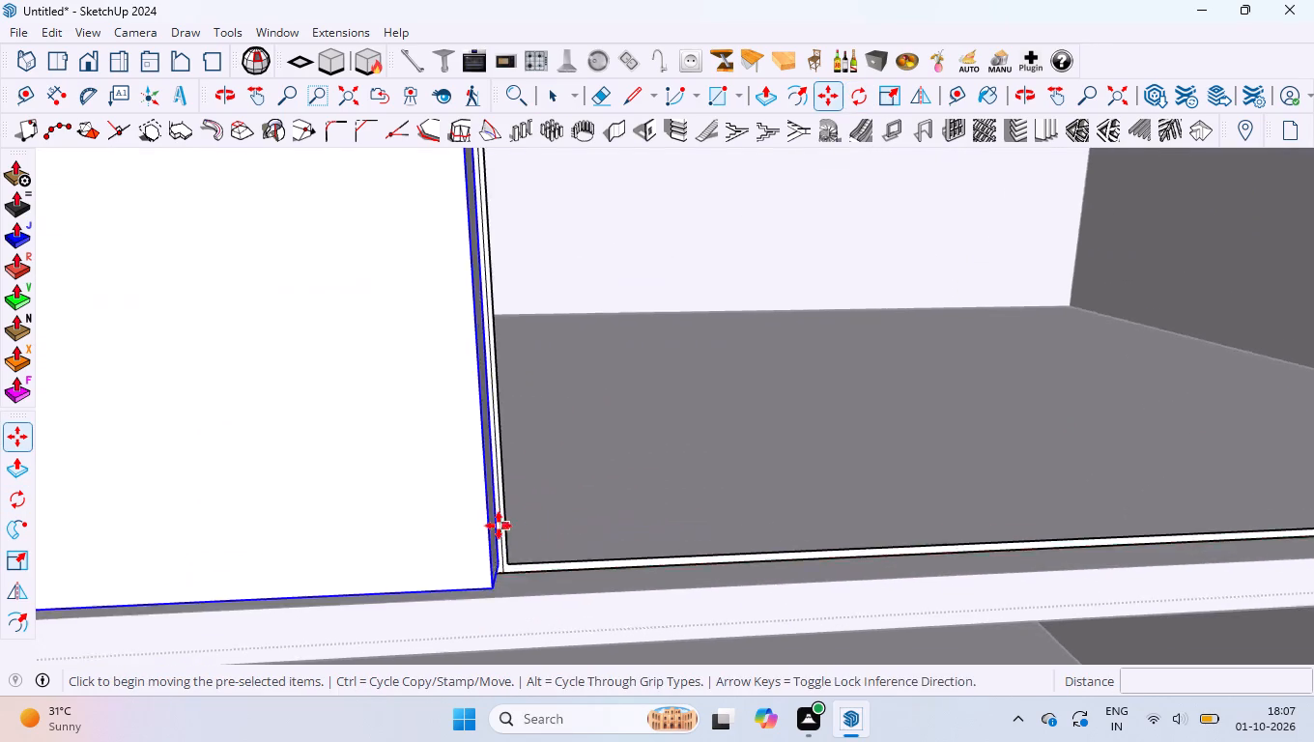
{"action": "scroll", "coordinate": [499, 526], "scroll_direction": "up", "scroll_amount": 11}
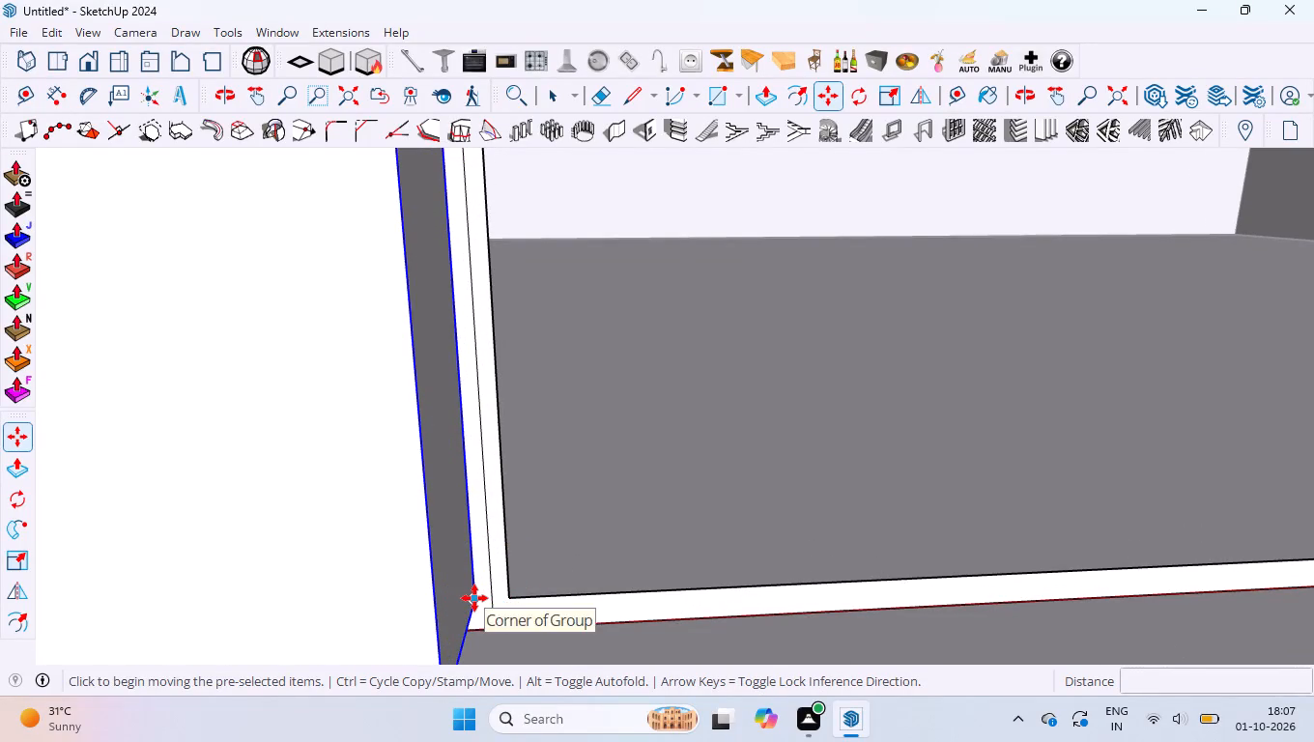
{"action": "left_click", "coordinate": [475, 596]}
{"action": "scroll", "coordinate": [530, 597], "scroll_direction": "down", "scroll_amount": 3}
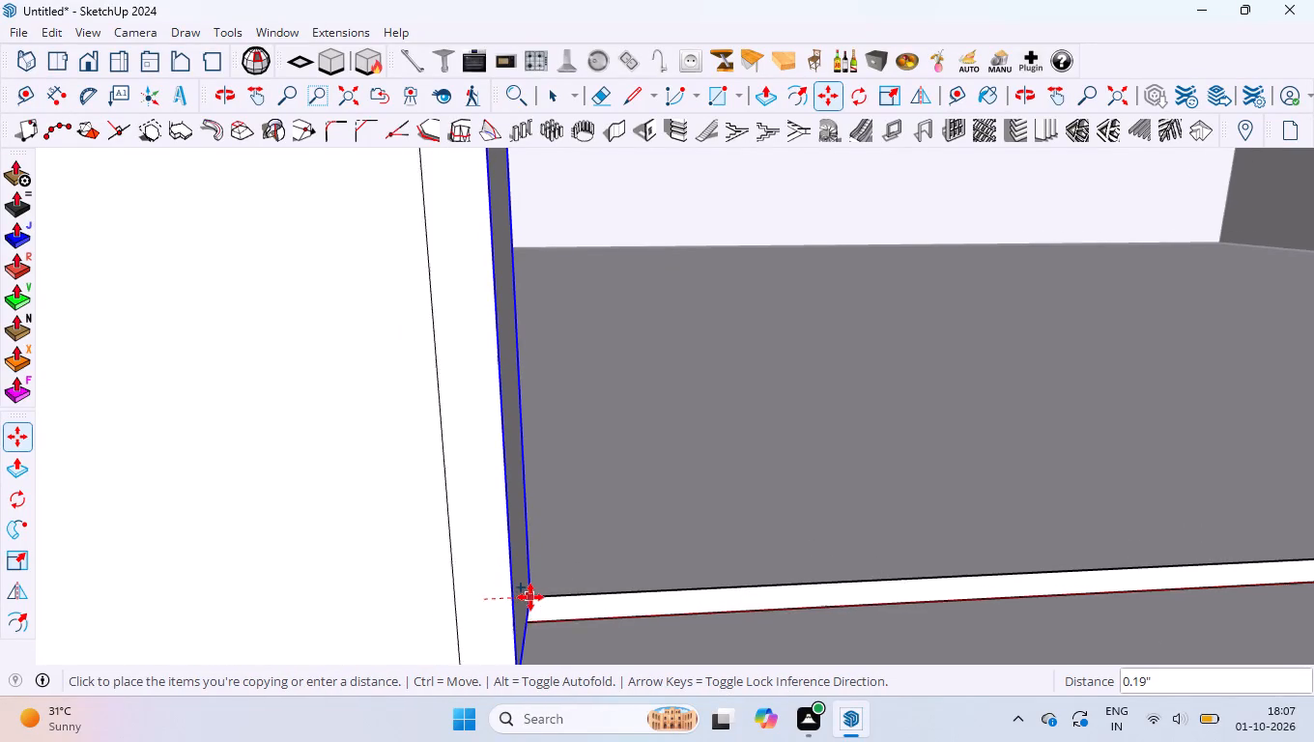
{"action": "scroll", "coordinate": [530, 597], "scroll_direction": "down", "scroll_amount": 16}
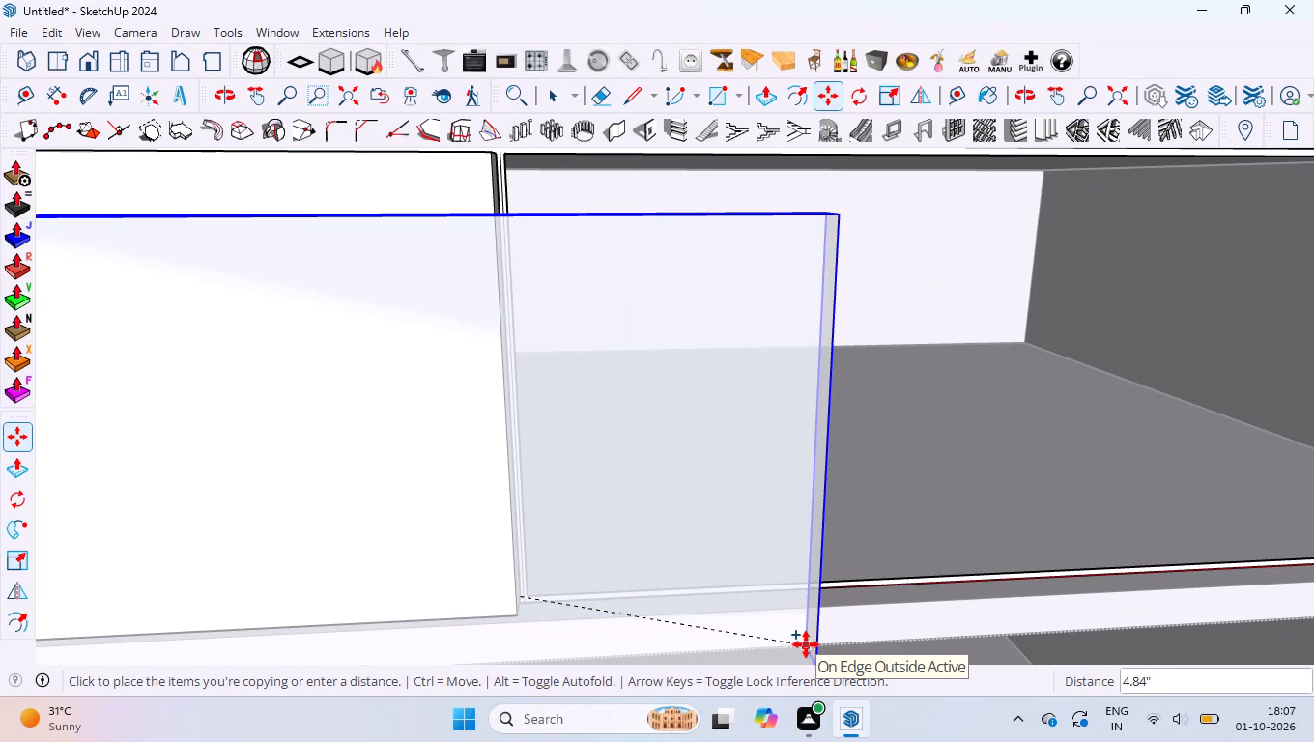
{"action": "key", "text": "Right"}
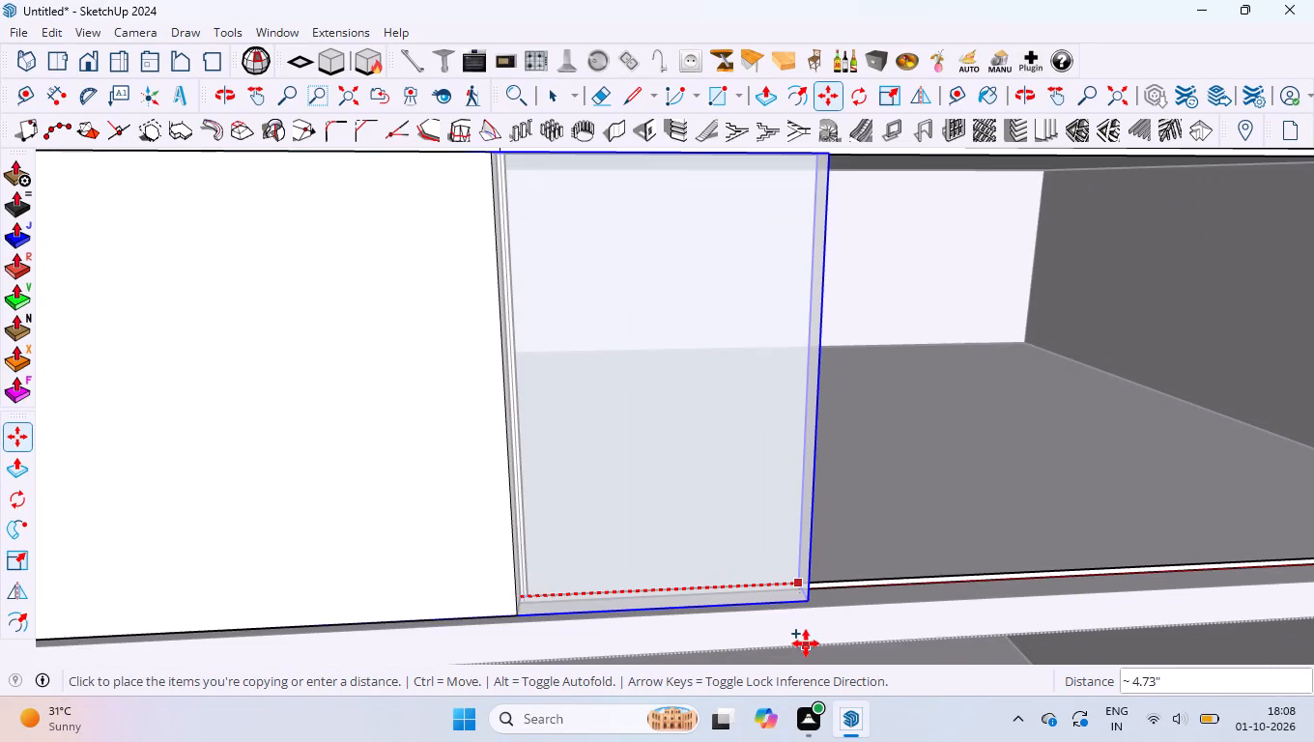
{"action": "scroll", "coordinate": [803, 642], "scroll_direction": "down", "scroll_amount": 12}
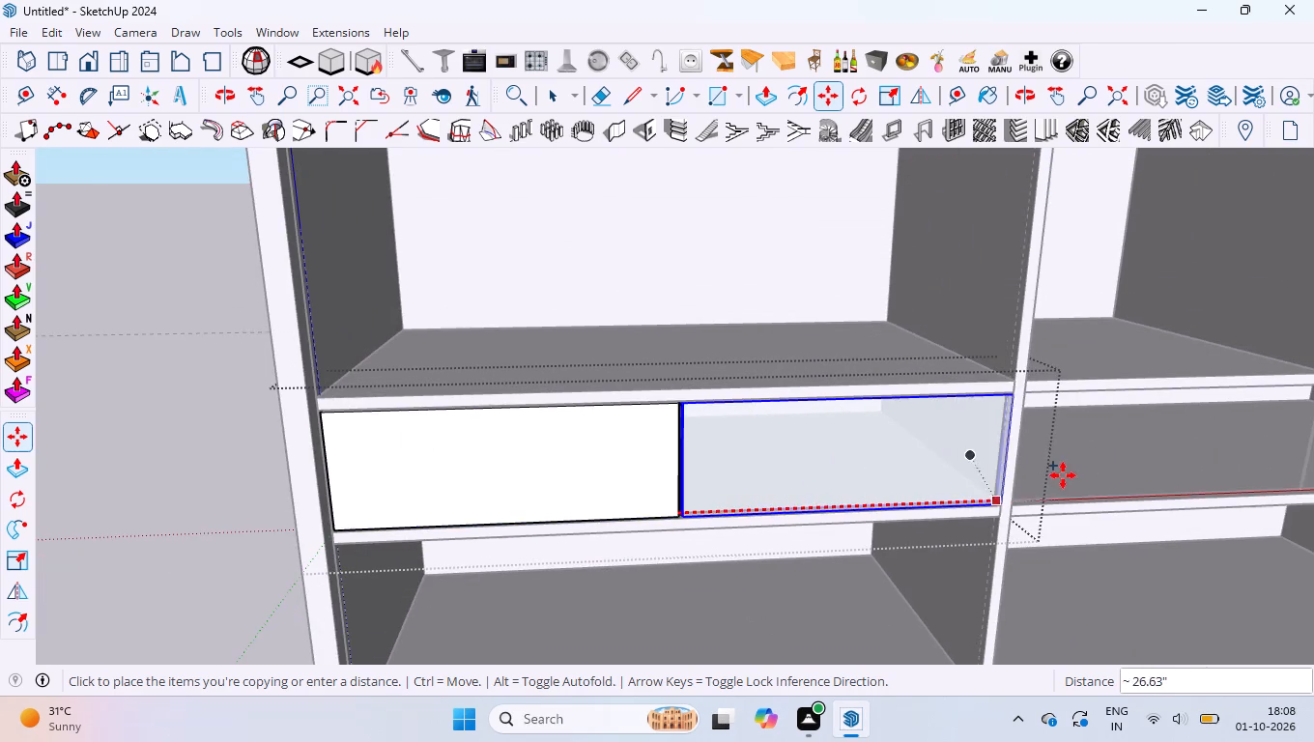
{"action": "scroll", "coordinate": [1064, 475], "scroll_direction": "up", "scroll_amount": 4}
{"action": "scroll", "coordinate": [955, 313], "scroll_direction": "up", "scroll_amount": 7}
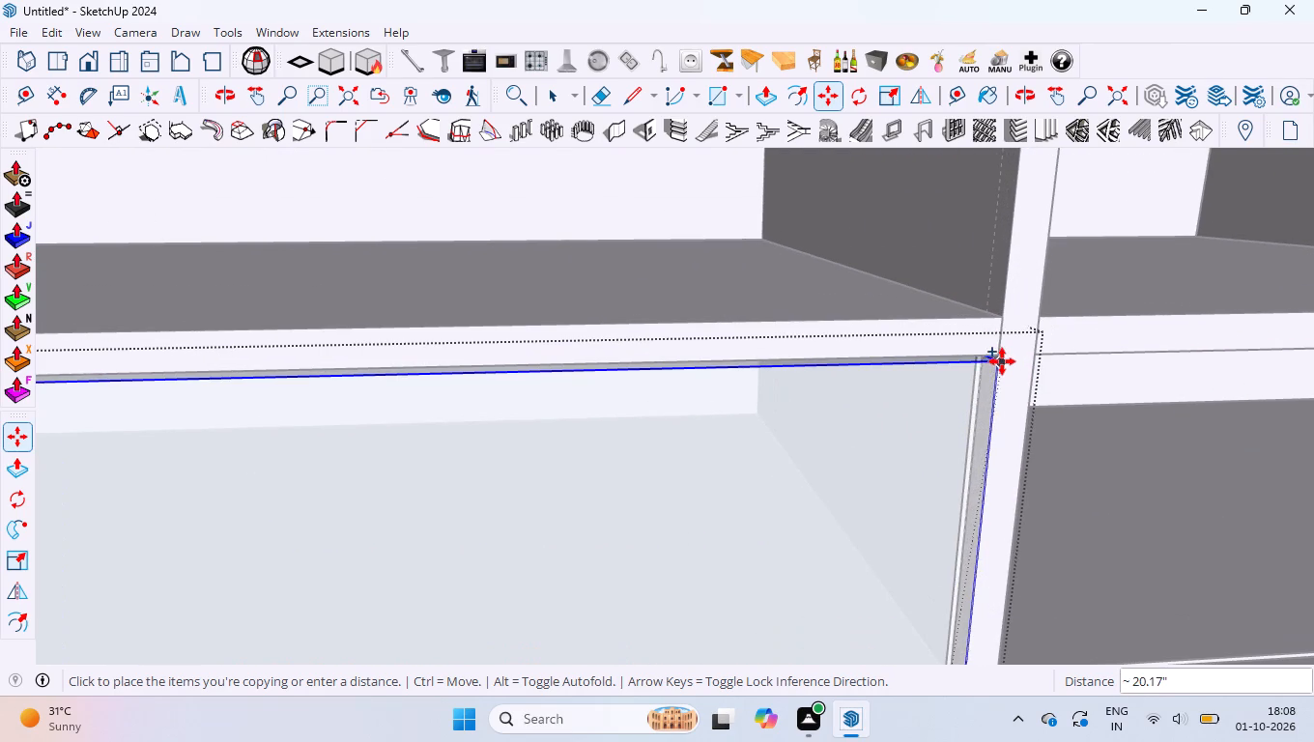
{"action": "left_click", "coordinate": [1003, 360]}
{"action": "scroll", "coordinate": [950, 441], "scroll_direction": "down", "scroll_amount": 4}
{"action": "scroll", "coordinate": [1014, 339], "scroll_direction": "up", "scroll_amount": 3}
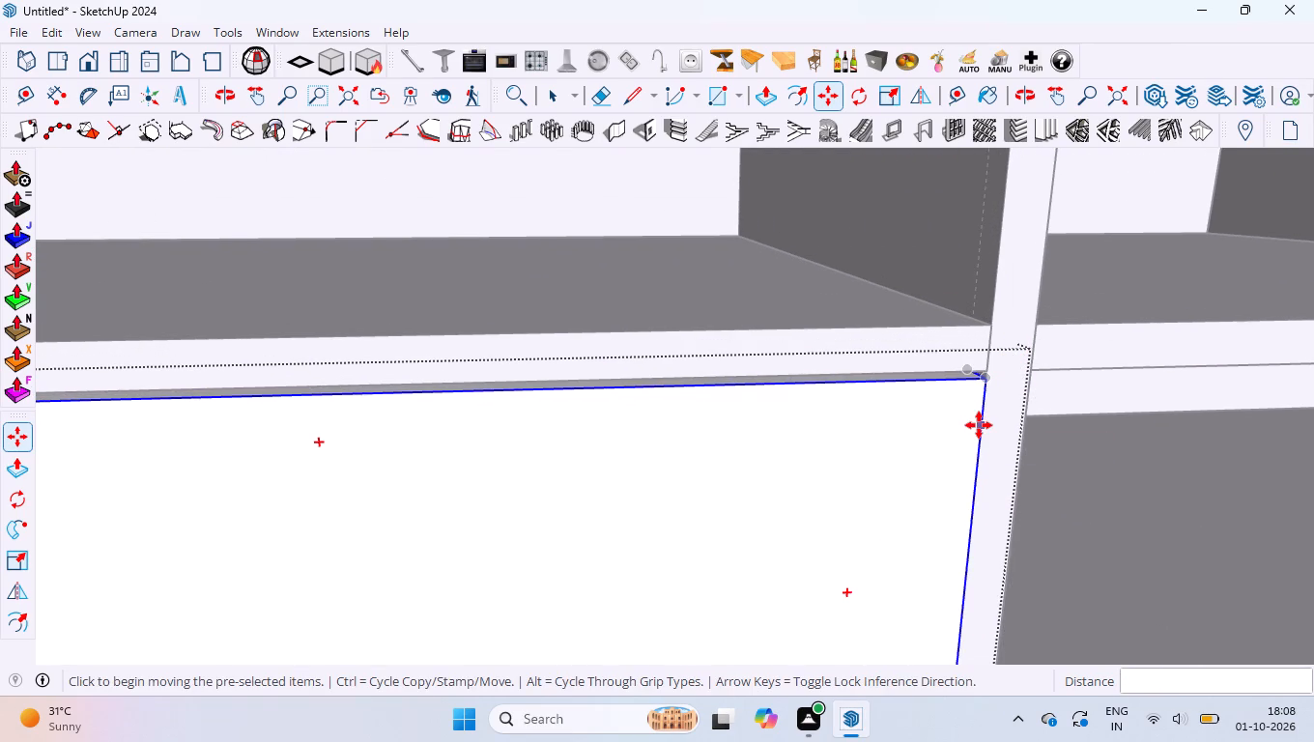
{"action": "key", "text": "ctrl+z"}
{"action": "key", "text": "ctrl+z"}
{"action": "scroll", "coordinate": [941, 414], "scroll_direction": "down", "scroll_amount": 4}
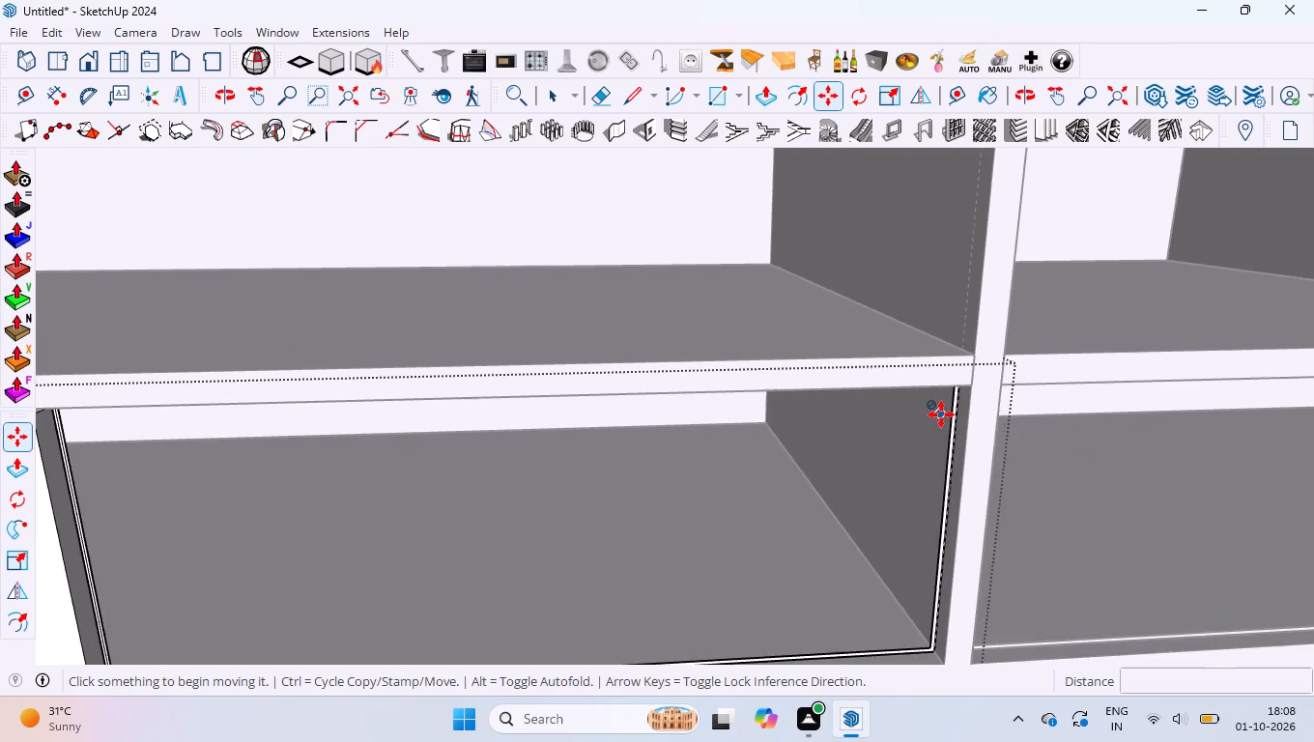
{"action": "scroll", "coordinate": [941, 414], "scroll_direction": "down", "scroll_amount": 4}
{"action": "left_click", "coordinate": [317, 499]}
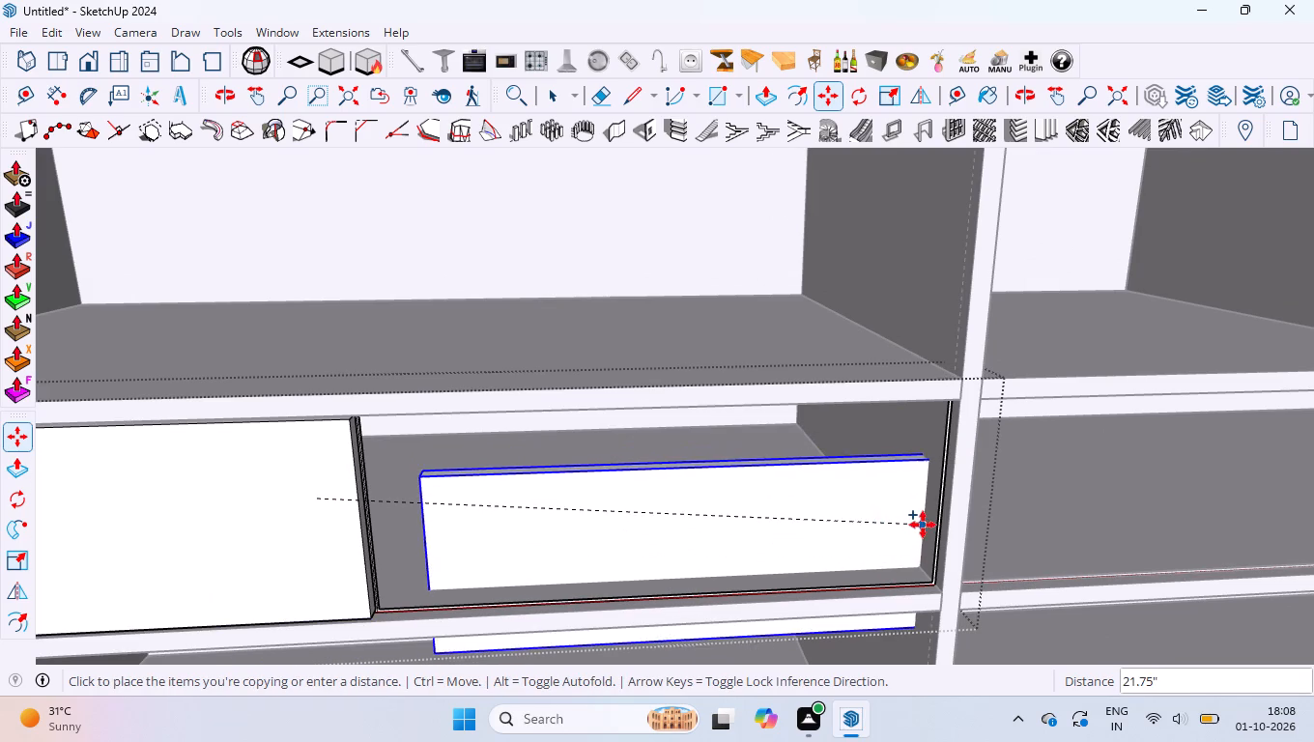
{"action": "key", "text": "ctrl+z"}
Copy the left-hand panel from its upper back corner about 20.06" along the red axis into the left compartment's right-hand frame.
{"action": "scroll", "coordinate": [368, 649], "scroll_direction": "up", "scroll_amount": 12}
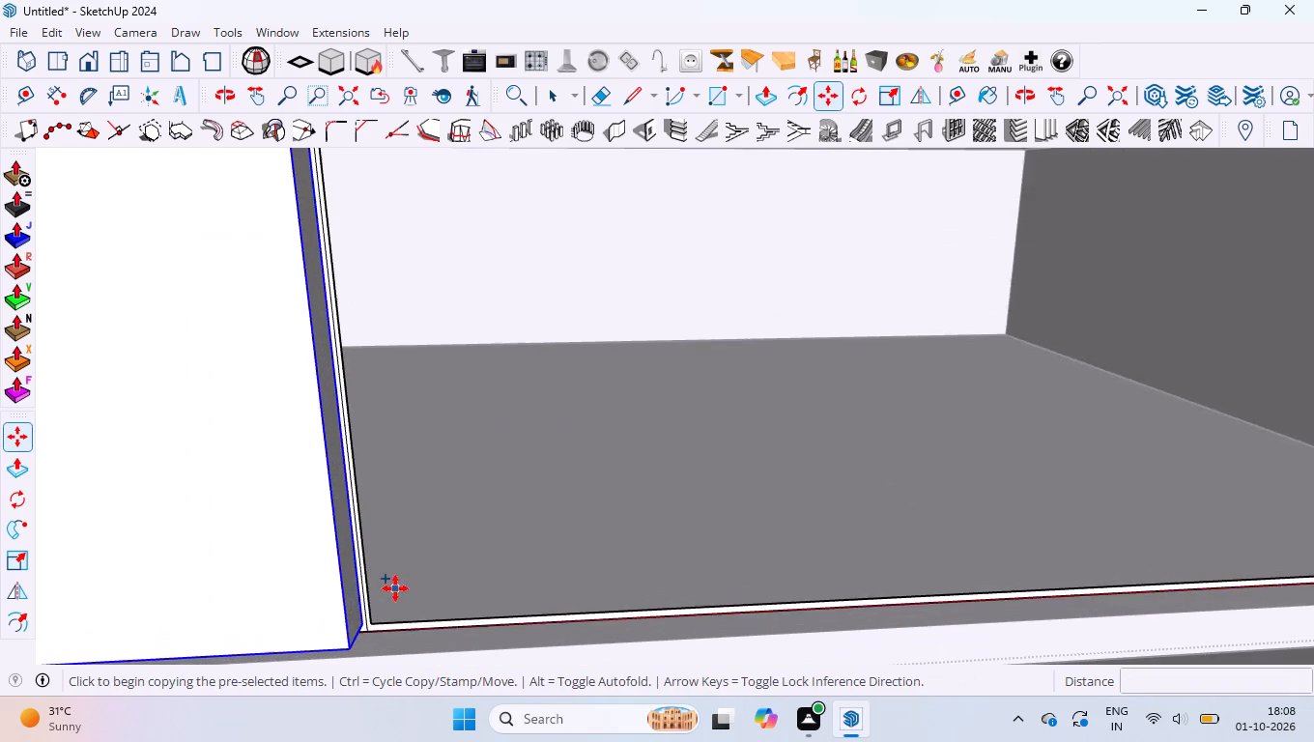
{"action": "scroll", "coordinate": [393, 592], "scroll_direction": "down", "scroll_amount": 8}
{"action": "scroll", "coordinate": [271, 385], "scroll_direction": "up", "scroll_amount": 7}
{"action": "scroll", "coordinate": [357, 361], "scroll_direction": "down", "scroll_amount": 8}
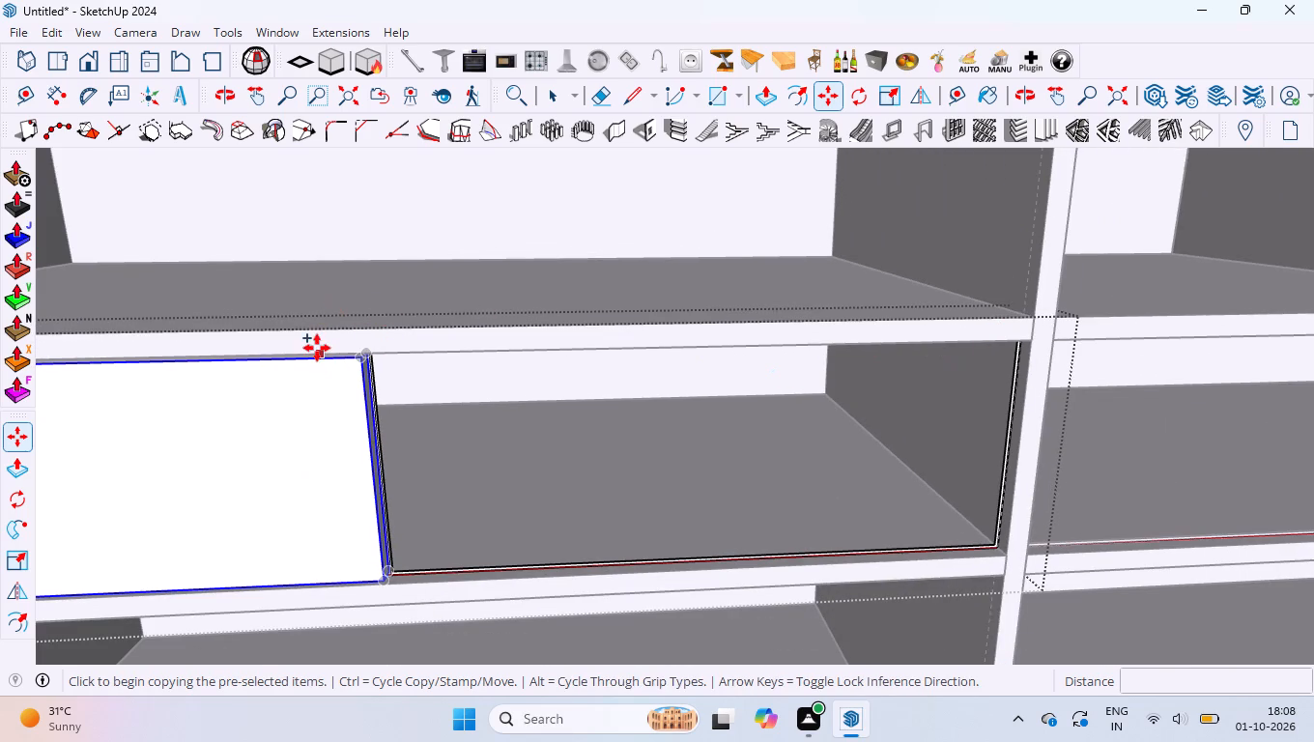
{"action": "scroll", "coordinate": [362, 353], "scroll_direction": "up", "scroll_amount": 20}
{"action": "scroll", "coordinate": [362, 353], "scroll_direction": "up", "scroll_amount": 2}
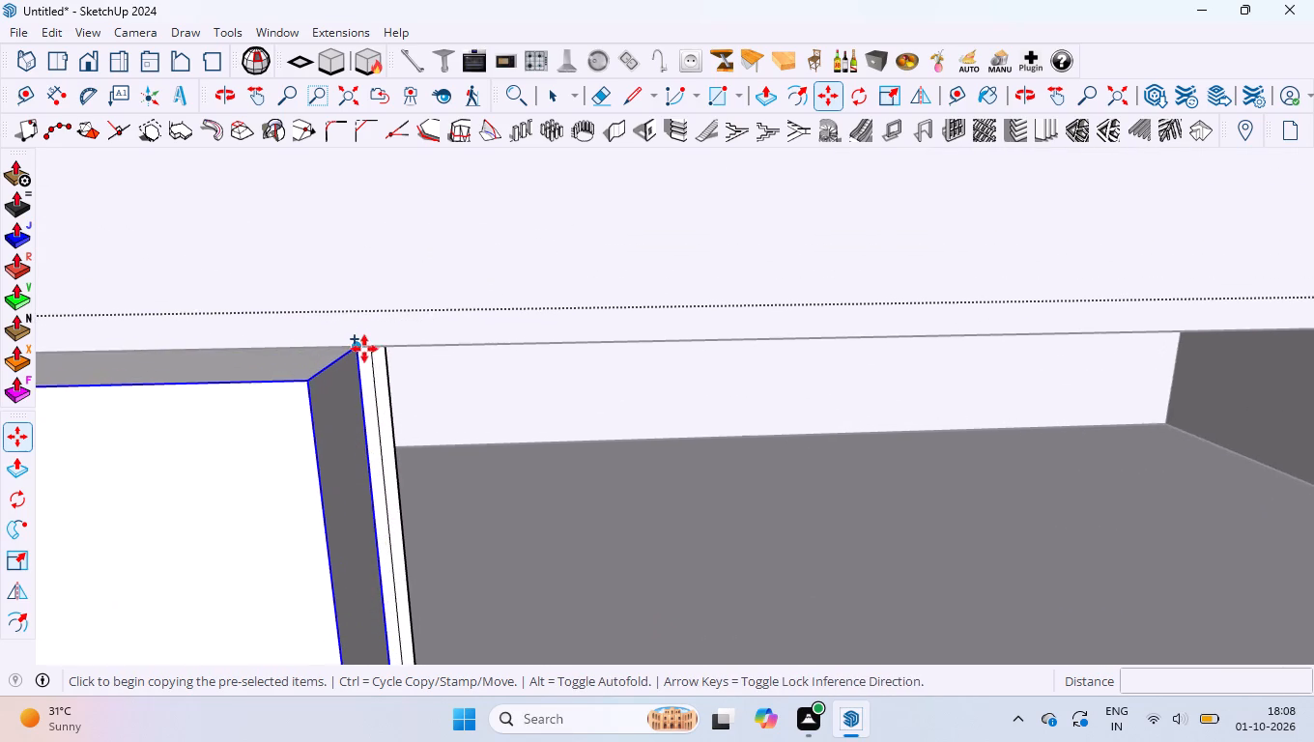
{"action": "scroll", "coordinate": [364, 349], "scroll_direction": "up", "scroll_amount": 3}
{"action": "middle_click_drag", "start_coordinate": [374, 344], "coordinate": [357, 279]}
{"action": "left_click", "coordinate": [366, 372]}
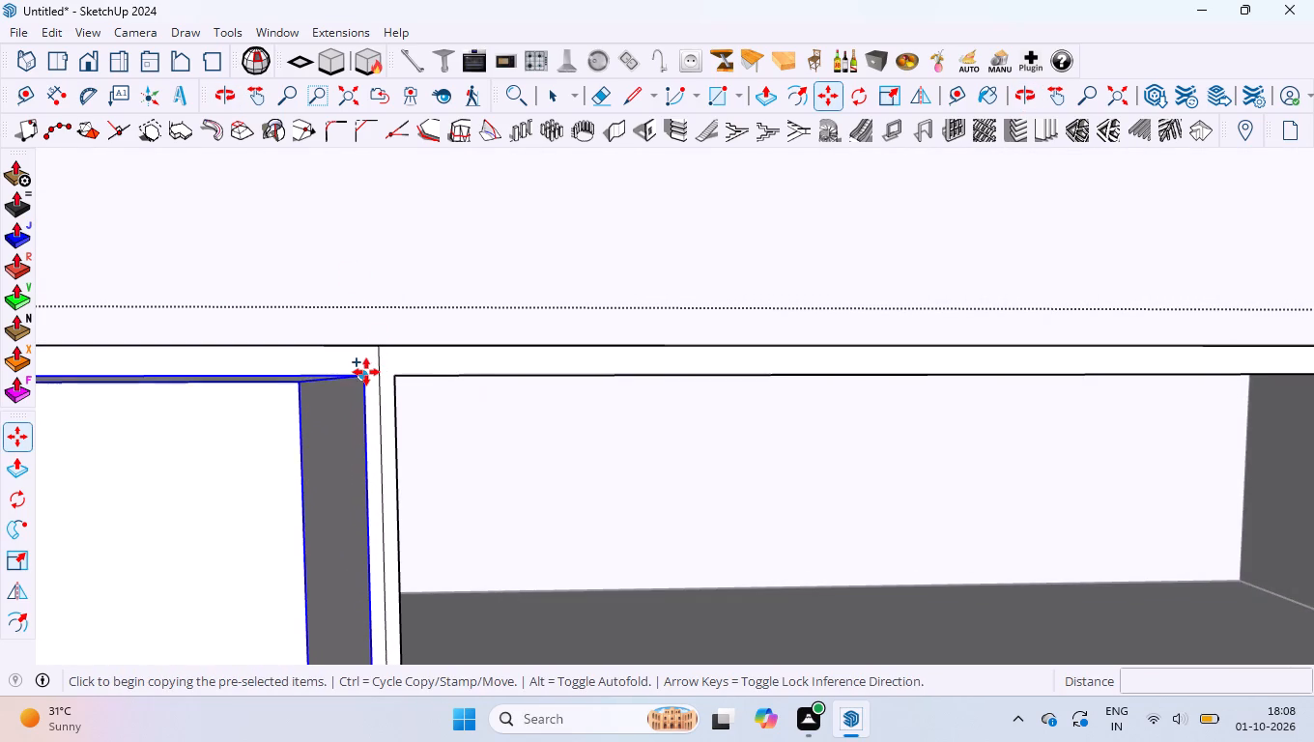
{"action": "scroll", "coordinate": [466, 379], "scroll_direction": "down", "scroll_amount": 13}
{"action": "scroll", "coordinate": [669, 414], "scroll_direction": "down", "scroll_amount": 4}
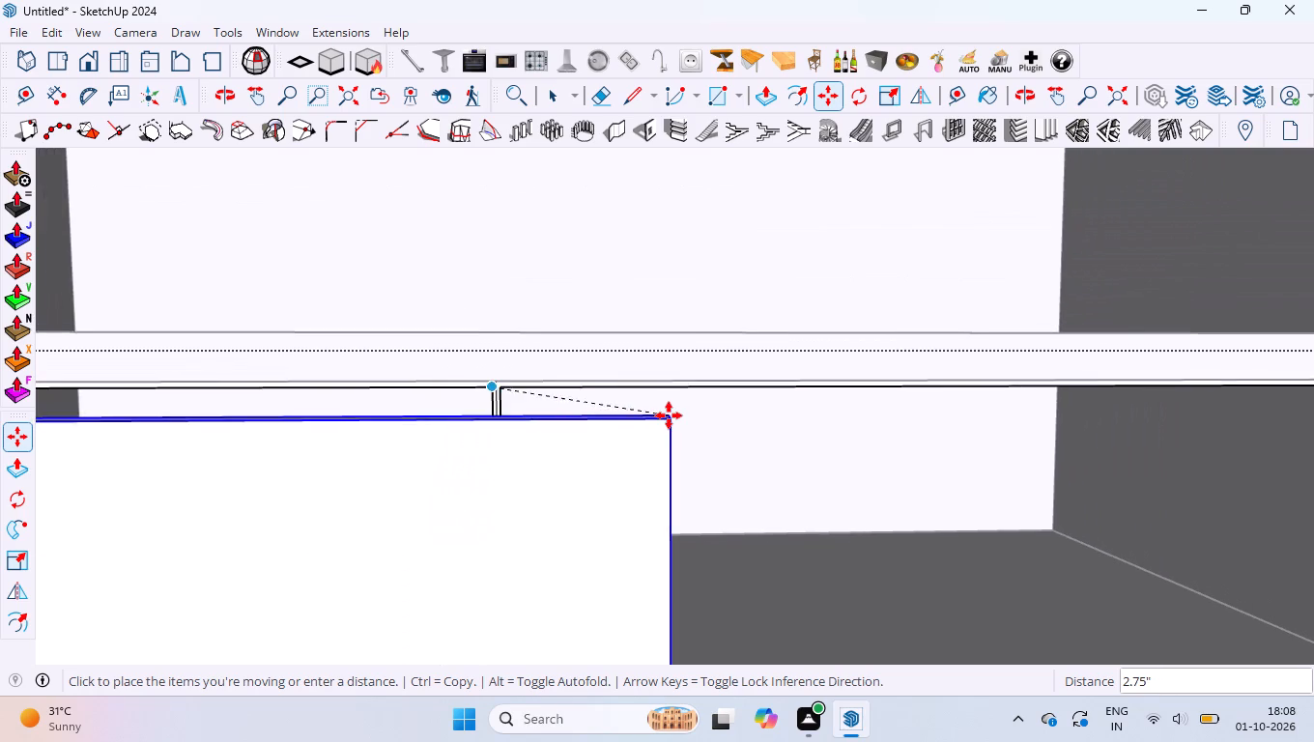
{"action": "scroll", "coordinate": [699, 443], "scroll_direction": "down", "scroll_amount": 8}
{"action": "scroll", "coordinate": [968, 429], "scroll_direction": "up", "scroll_amount": 20}
{"action": "scroll", "coordinate": [968, 429], "scroll_direction": "up", "scroll_amount": 11}
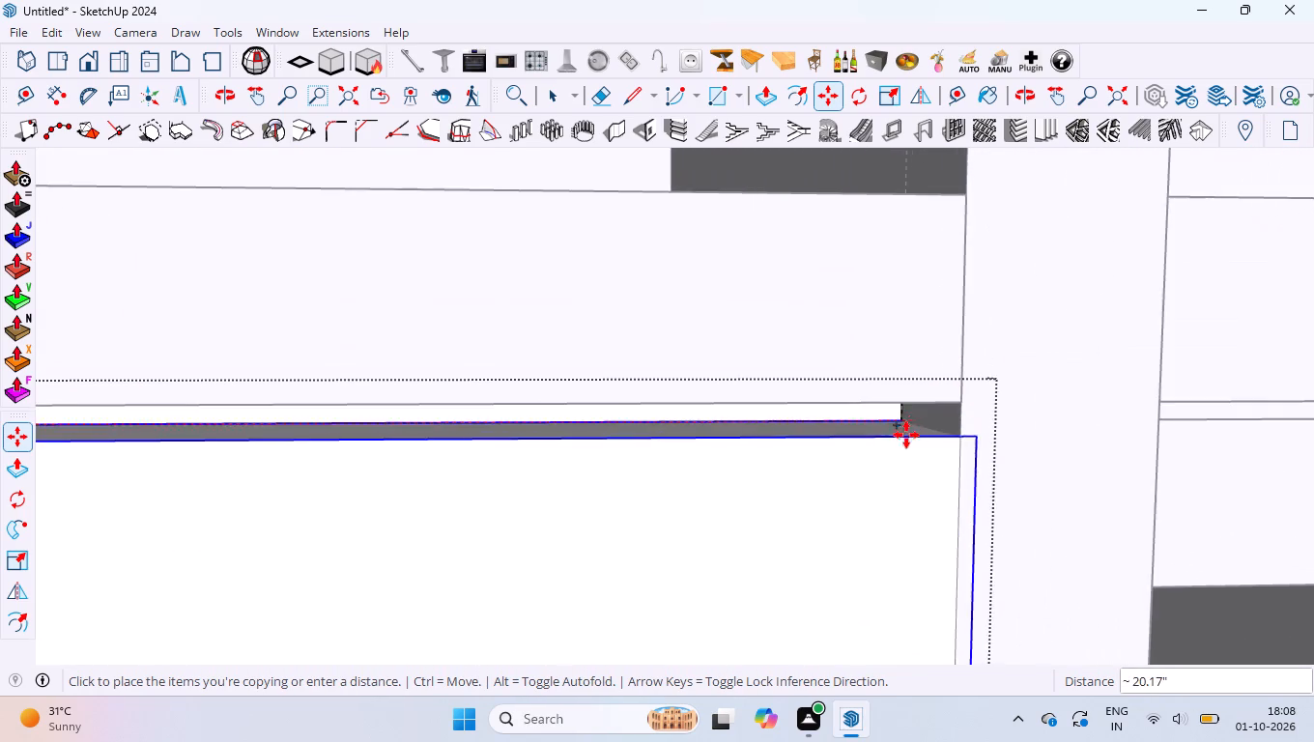
{"action": "scroll", "coordinate": [906, 435], "scroll_direction": "up", "scroll_amount": 7}
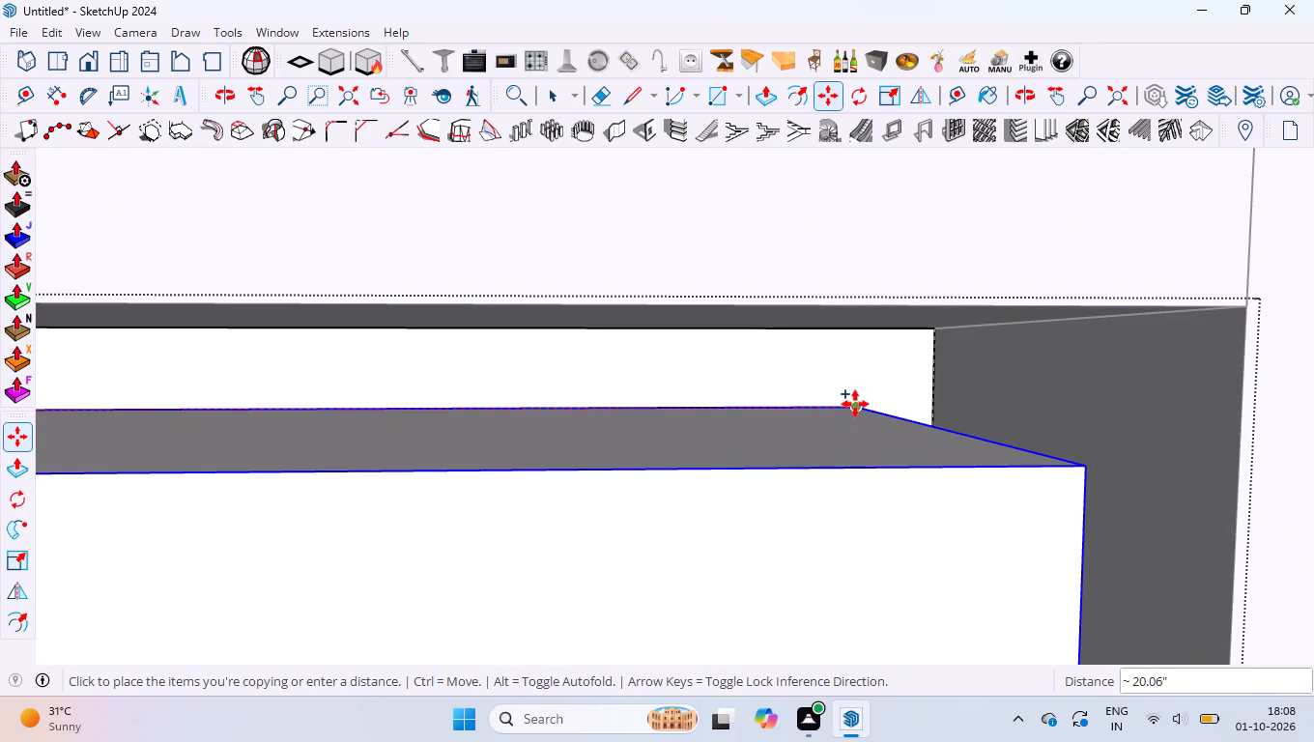
{"action": "left_click", "coordinate": [856, 403]}
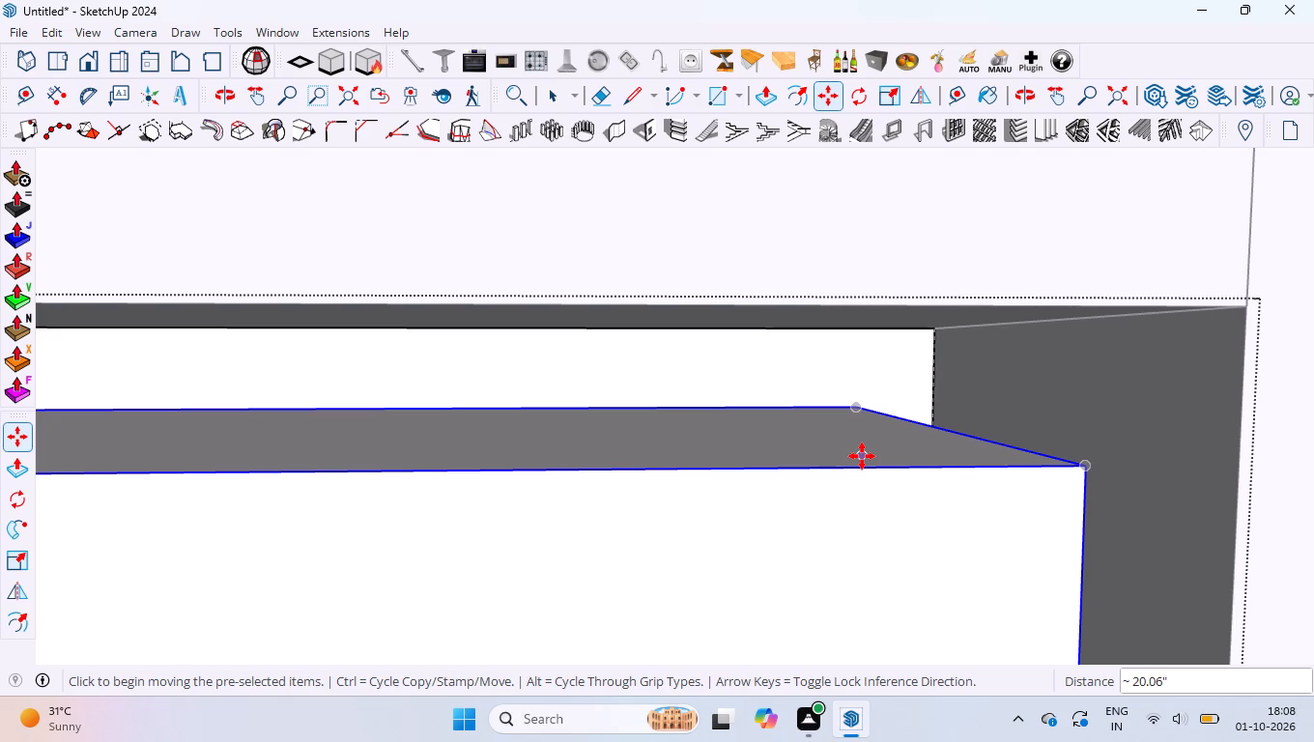
{"action": "key", "text": "space"}
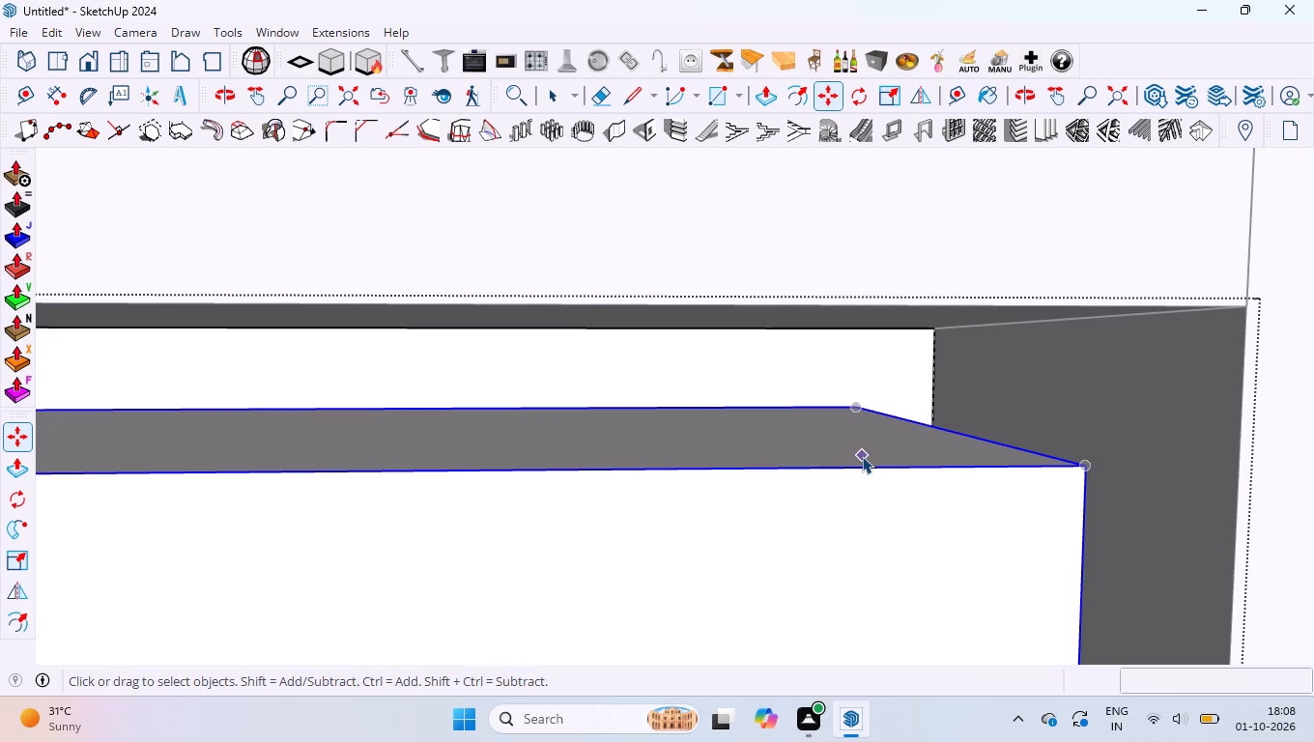
Examine how the copied panel fits within the left compartment's right-hand drawer-front frame.
{"action": "scroll", "coordinate": [811, 589], "scroll_direction": "down", "scroll_amount": 7}
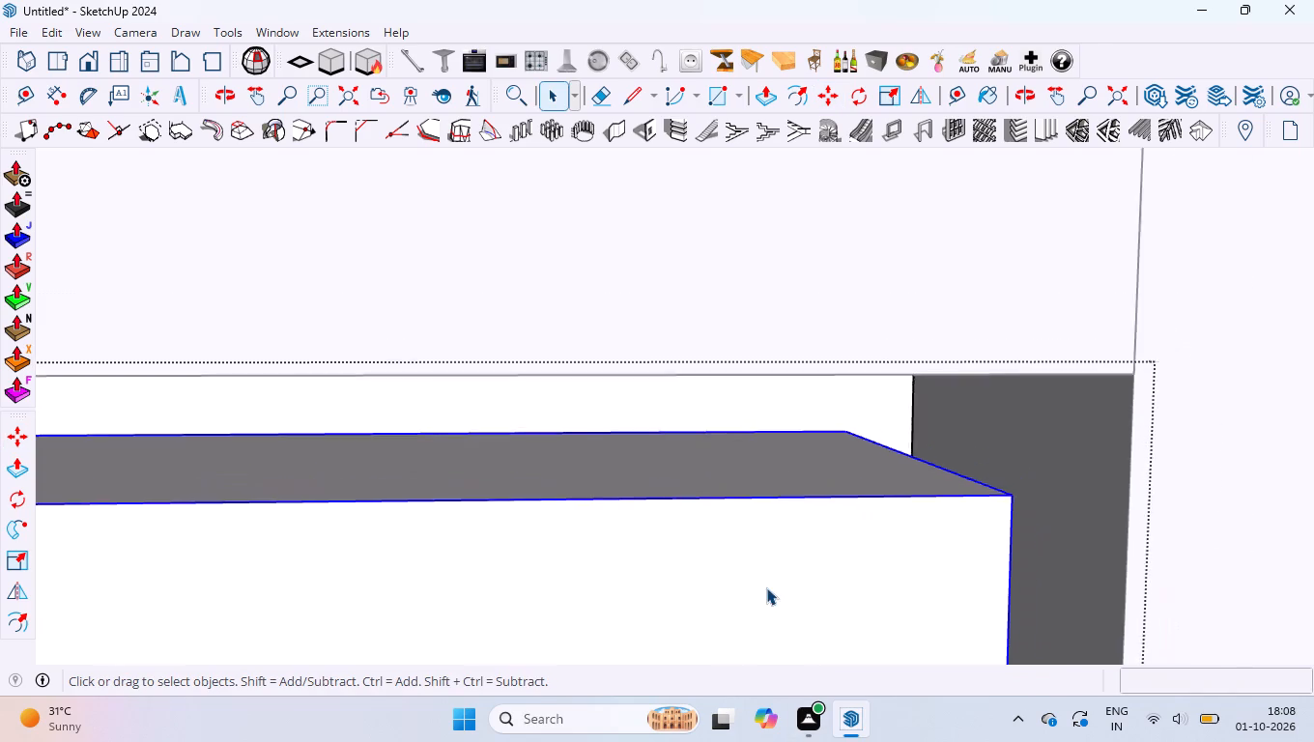
{"action": "scroll", "coordinate": [766, 587], "scroll_direction": "down", "scroll_amount": 1}
{"action": "scroll", "coordinate": [741, 498], "scroll_direction": "down", "scroll_amount": 18}
{"action": "scroll", "coordinate": [694, 394], "scroll_direction": "down", "scroll_amount": 5}
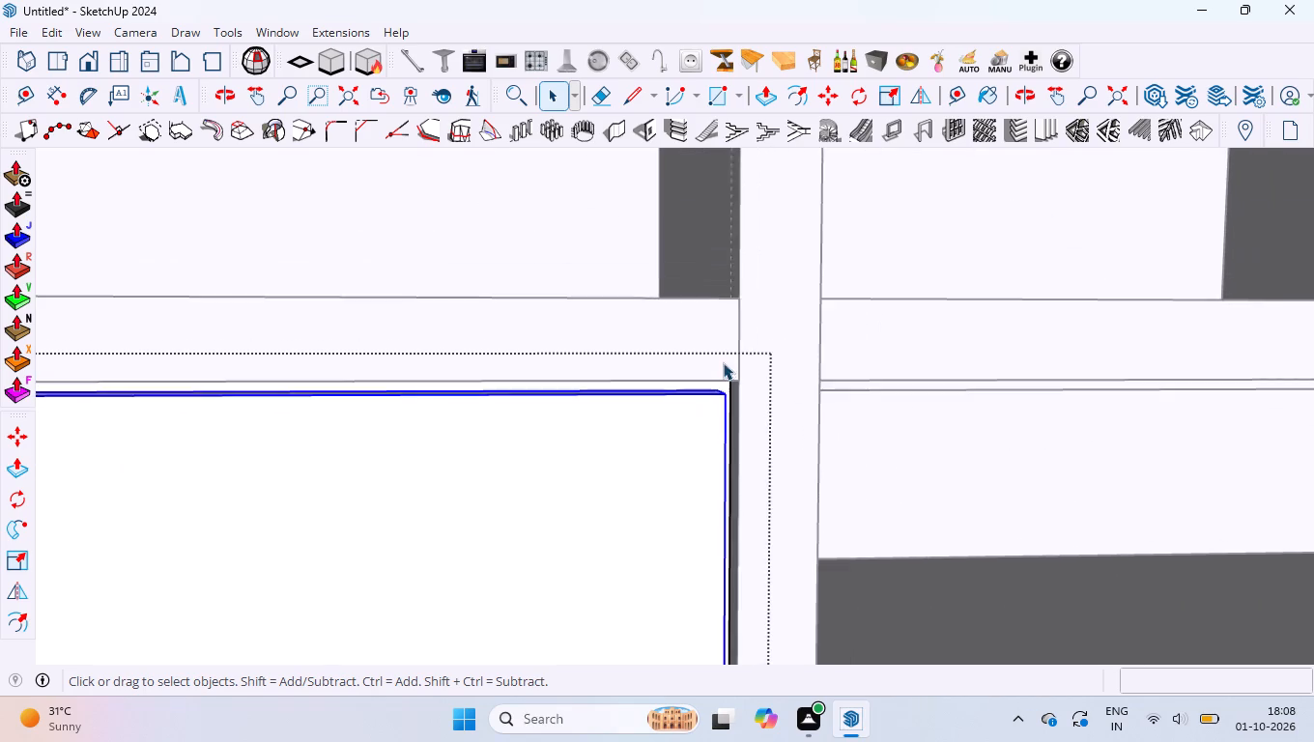
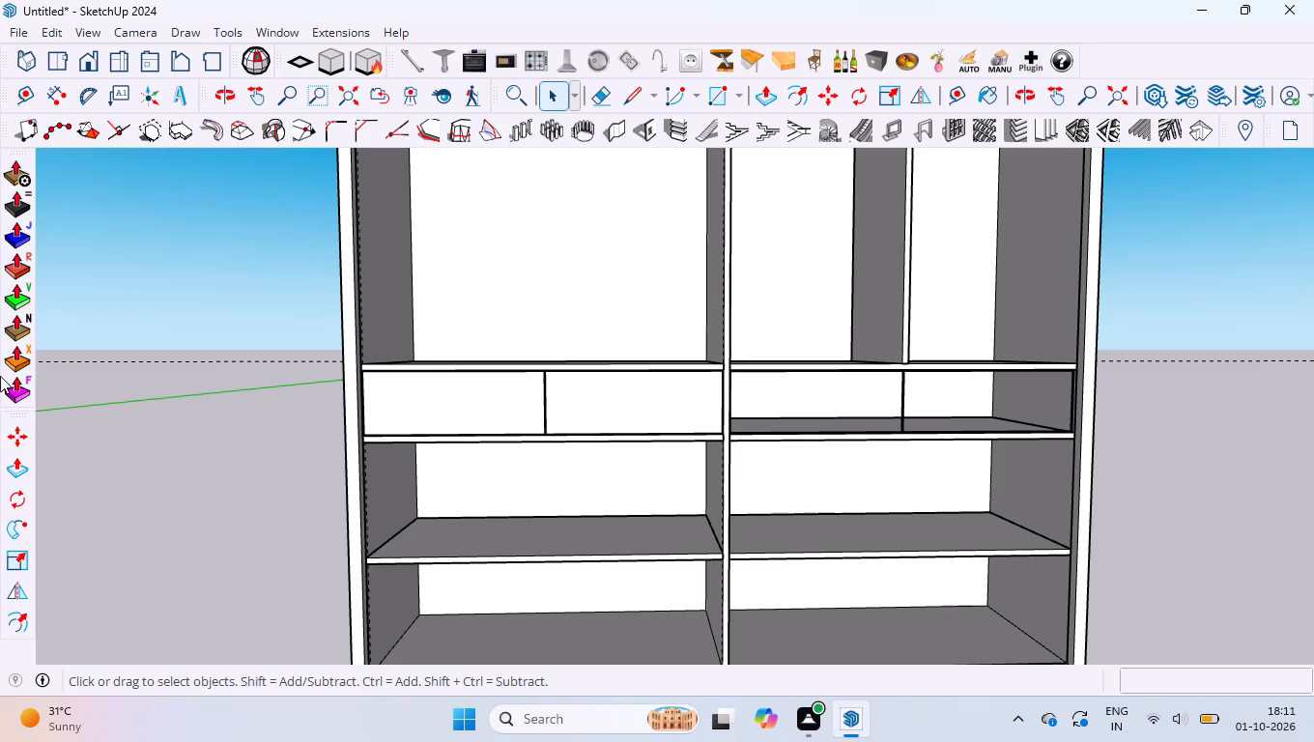
Open the left compartment's drawer-front group and copy both solid panels about 40.94" along the red axis into the right compartment's frames.
{"action": "left_click", "coordinate": [406, 412]}
{"action": "scroll", "coordinate": [751, 414], "scroll_direction": "up", "scroll_amount": 4}
{"action": "scroll", "coordinate": [456, 342], "scroll_direction": "up", "scroll_amount": 7}
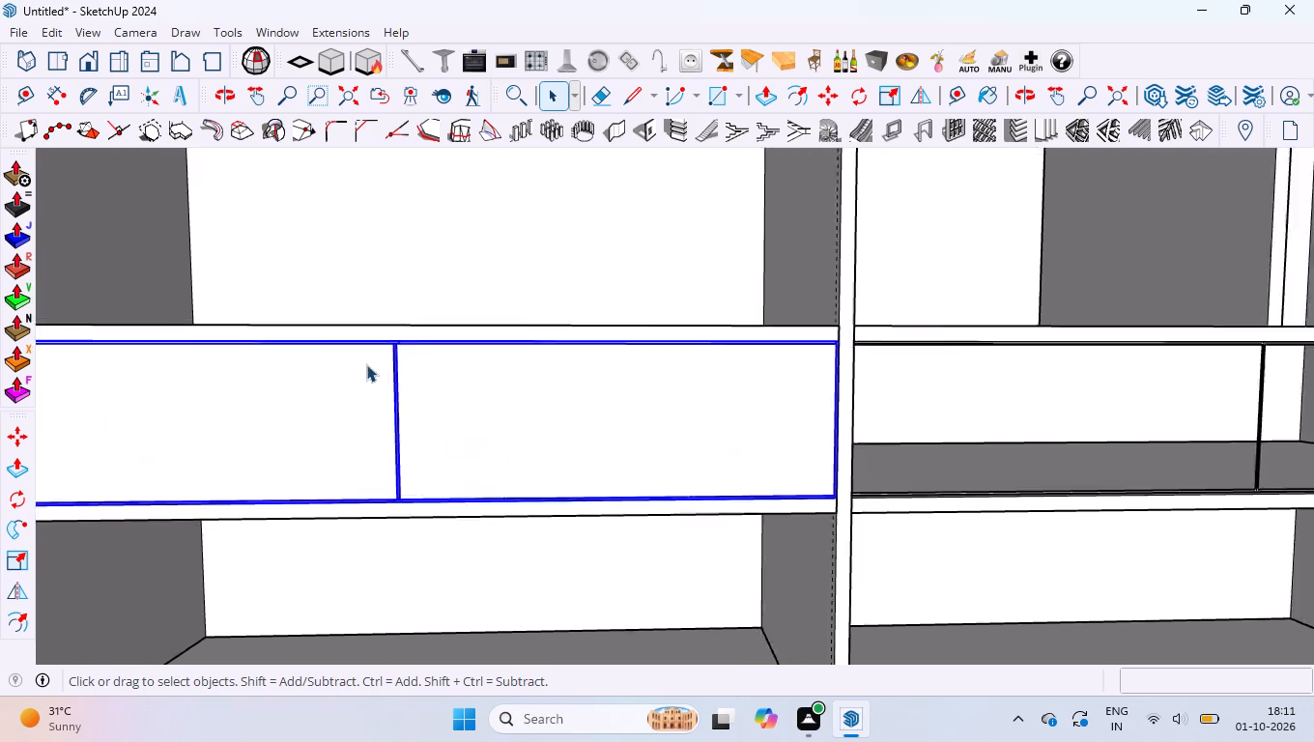
{"action": "scroll", "coordinate": [366, 364], "scroll_direction": "up", "scroll_amount": 12}
{"action": "middle_click_drag", "start_coordinate": [399, 342], "coordinate": [421, 260]}
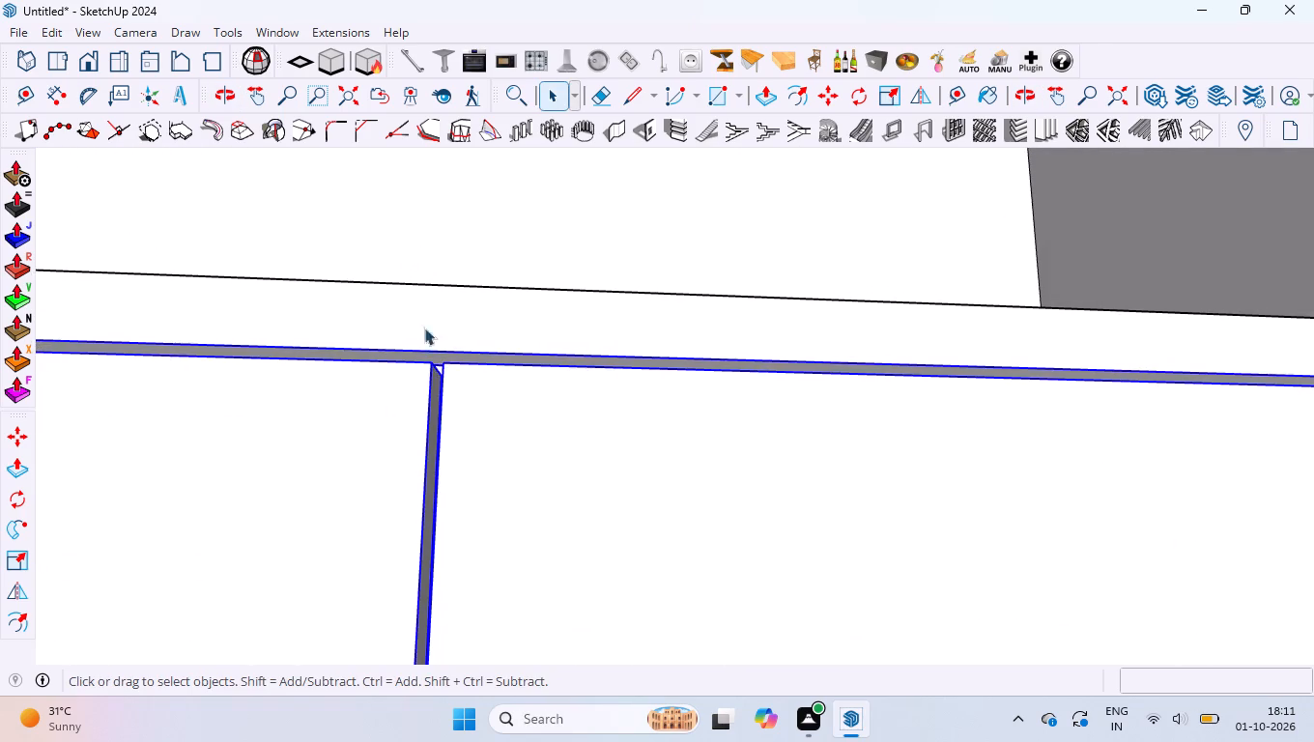
{"action": "scroll", "coordinate": [418, 361], "scroll_direction": "up", "scroll_amount": 1}
{"action": "left_click", "coordinate": [406, 395]}
{"action": "double_click", "coordinate": [406, 395]}
{"action": "left_click", "coordinate": [406, 395]}
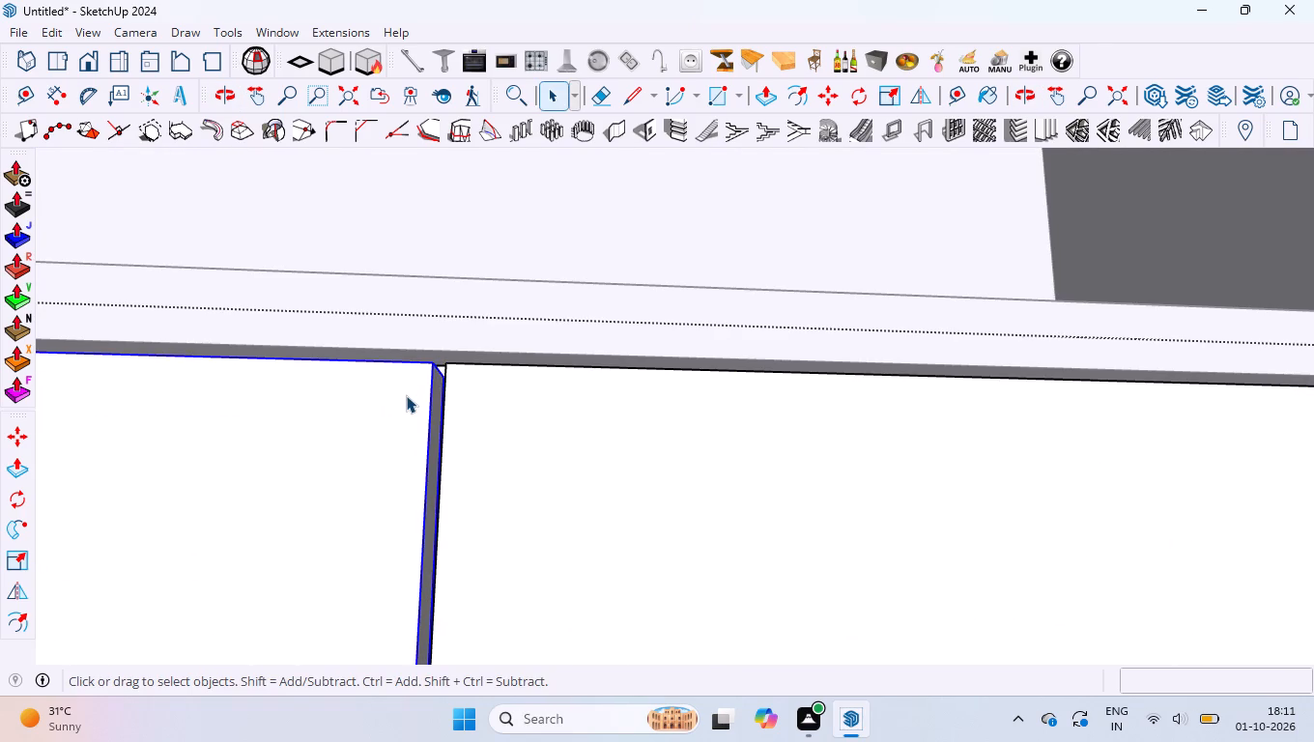
{"action": "scroll", "coordinate": [436, 384], "scroll_direction": "up", "scroll_amount": 14}
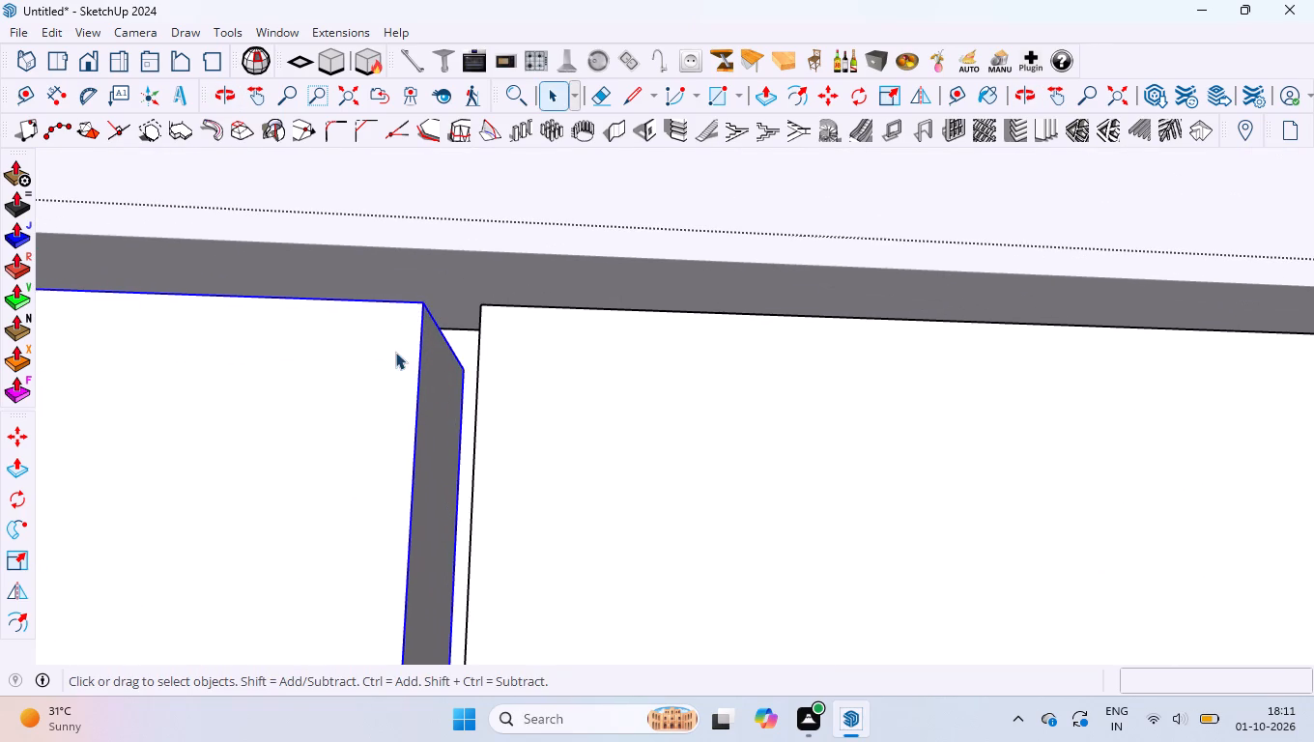
{"action": "scroll", "coordinate": [386, 338], "scroll_direction": "down", "scroll_amount": 9}
{"action": "left_click", "coordinate": [457, 383], "text": "ctrl"}
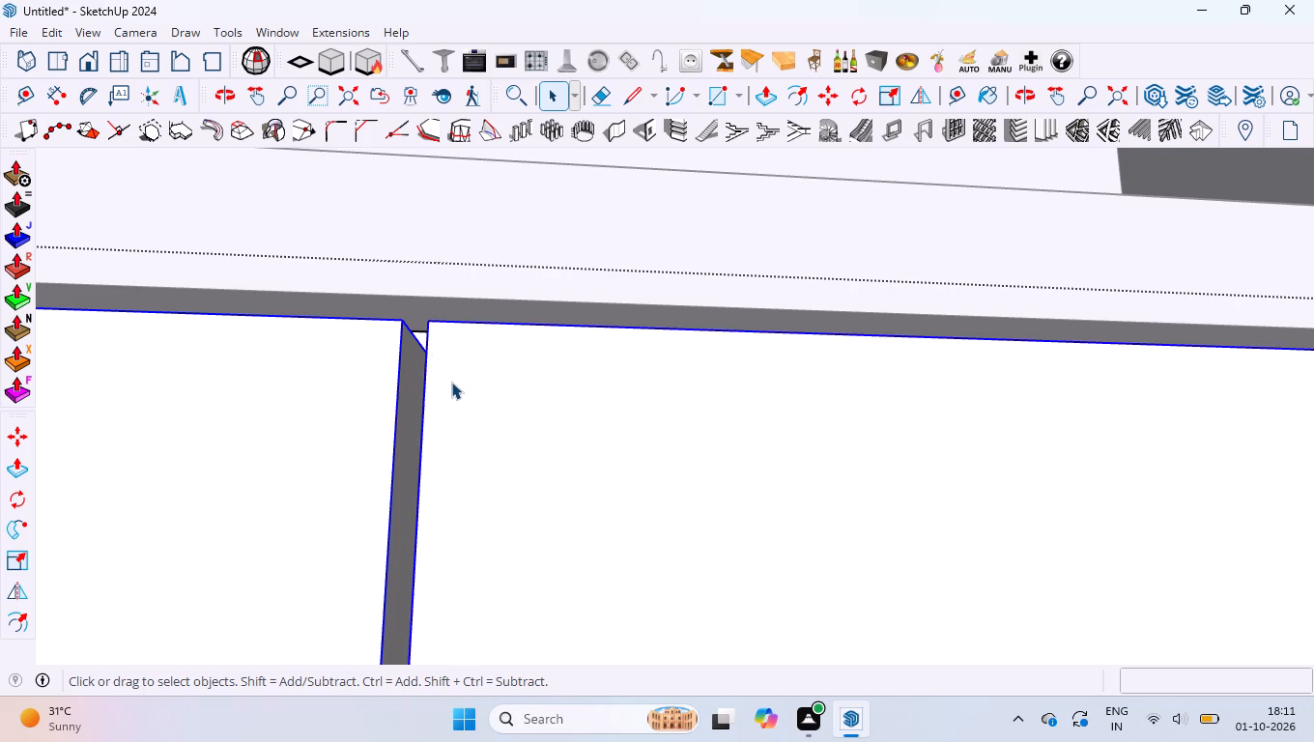
{"action": "scroll", "coordinate": [419, 335], "scroll_direction": "down", "scroll_amount": 10}
{"action": "scroll", "coordinate": [356, 254], "scroll_direction": "down", "scroll_amount": 11}
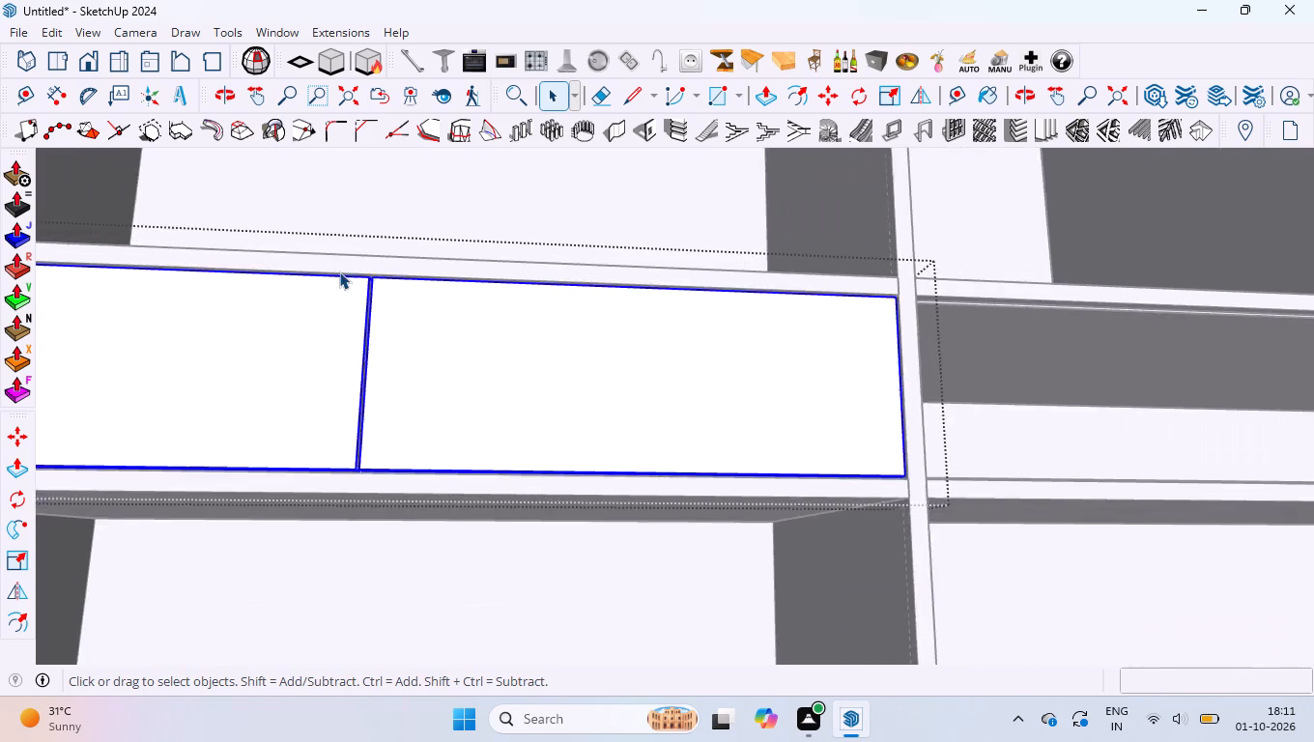
{"action": "scroll", "coordinate": [339, 271], "scroll_direction": "down", "scroll_amount": 12}
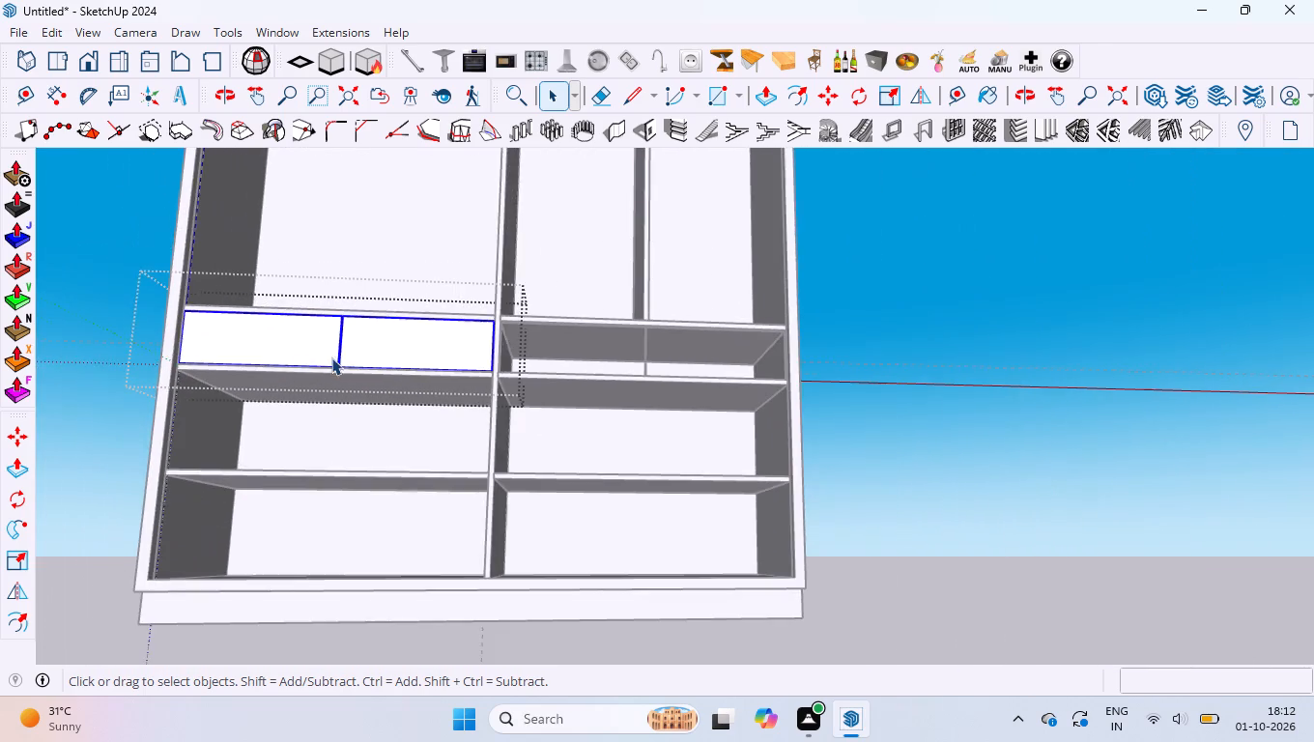
{"action": "scroll", "coordinate": [145, 282], "scroll_direction": "up", "scroll_amount": 16}
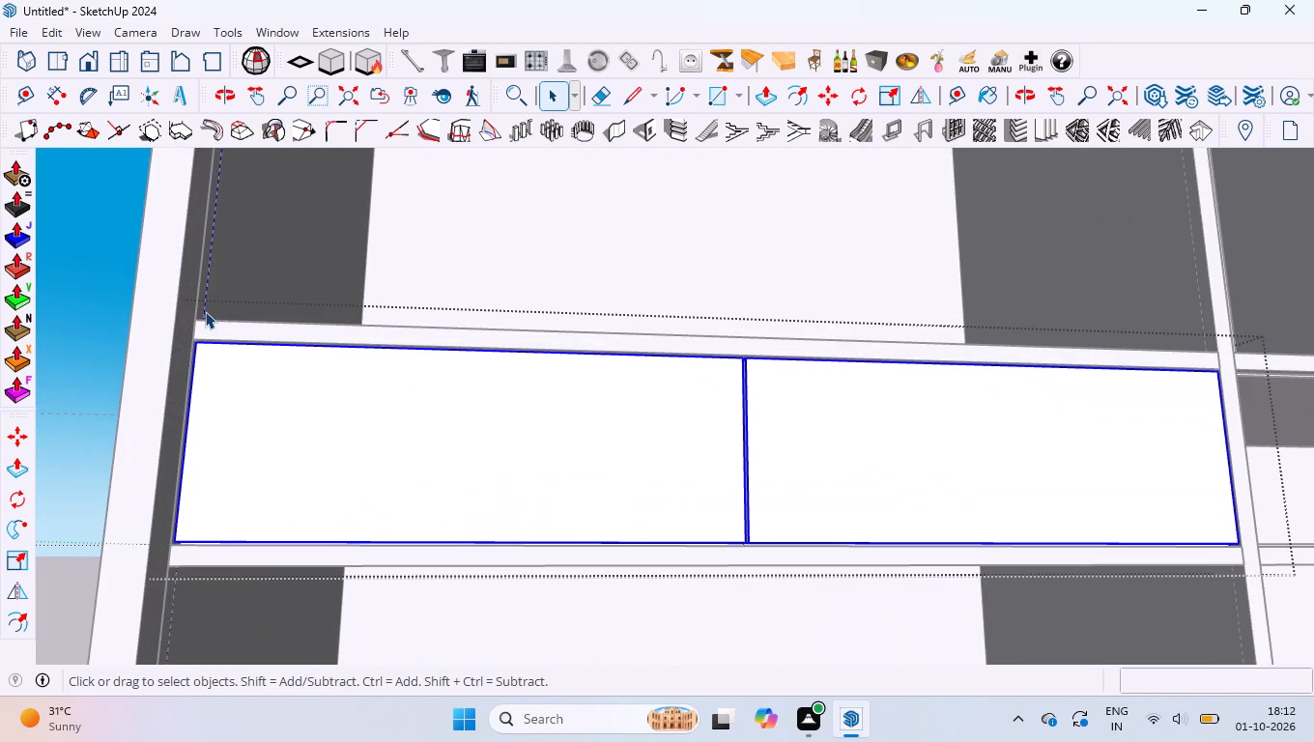
{"action": "scroll", "coordinate": [204, 310], "scroll_direction": "up", "scroll_amount": 13}
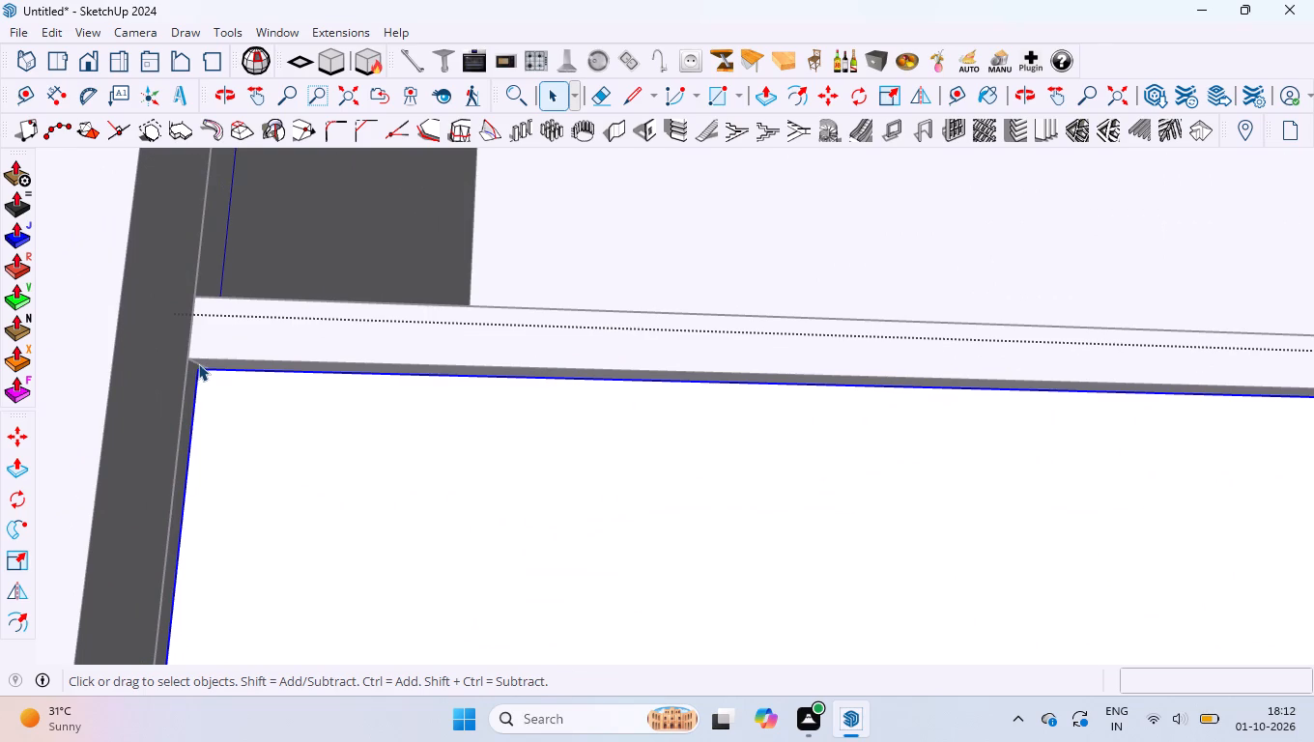
{"action": "key", "text": "m"}
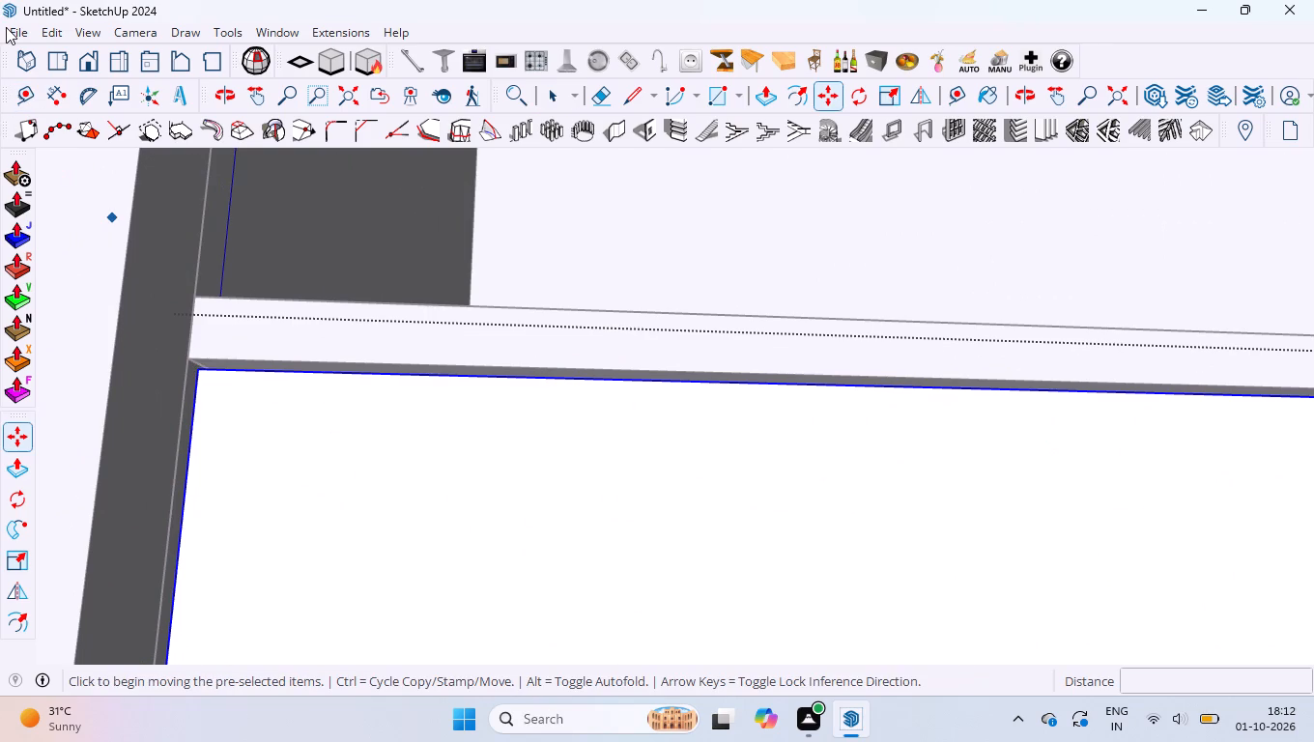
{"action": "left_click", "coordinate": [188, 362]}
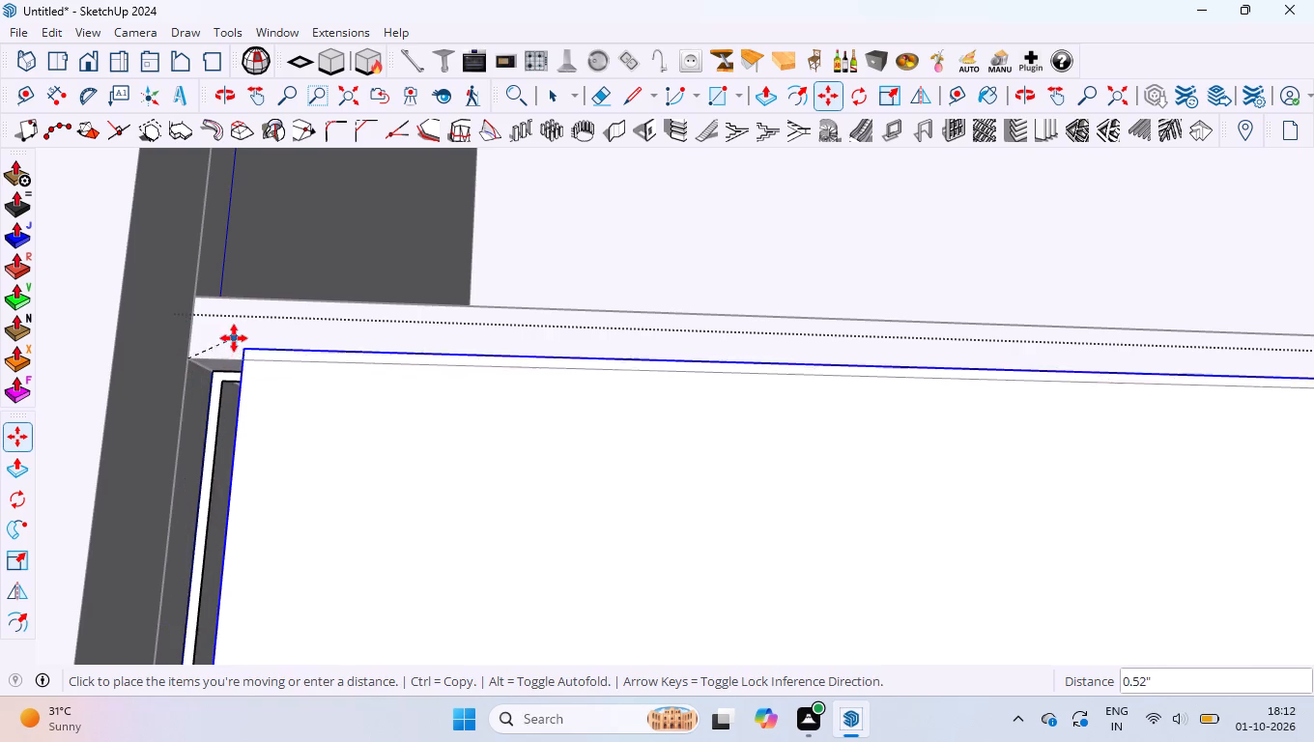
{"action": "scroll", "coordinate": [237, 310], "scroll_direction": "down", "scroll_amount": 3}
{"action": "scroll", "coordinate": [239, 230], "scroll_direction": "down", "scroll_amount": 14}
{"action": "scroll", "coordinate": [240, 199], "scroll_direction": "down", "scroll_amount": 4, "text": "ctrl"}
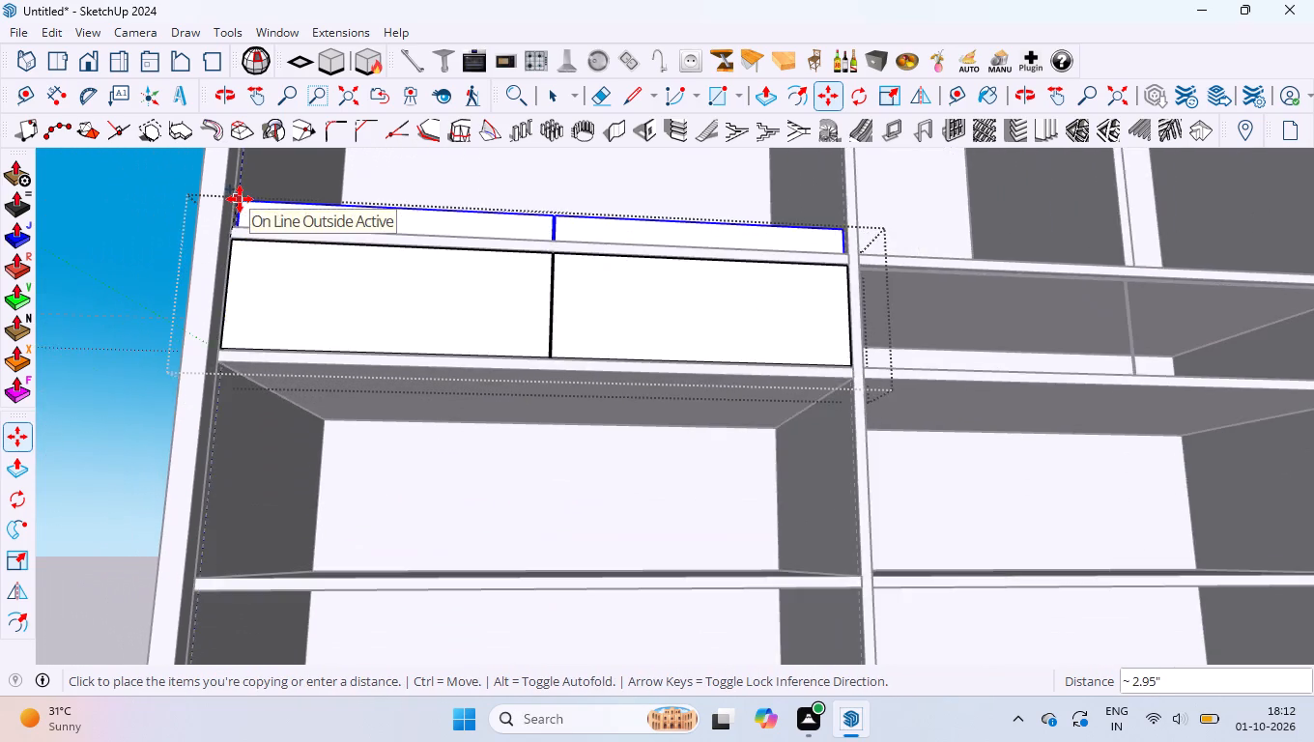
{"action": "scroll", "coordinate": [250, 204], "scroll_direction": "down", "scroll_amount": 9}
{"action": "scroll", "coordinate": [728, 146], "scroll_direction": "up", "scroll_amount": 4}
{"action": "scroll", "coordinate": [698, 237], "scroll_direction": "up", "scroll_amount": 10}
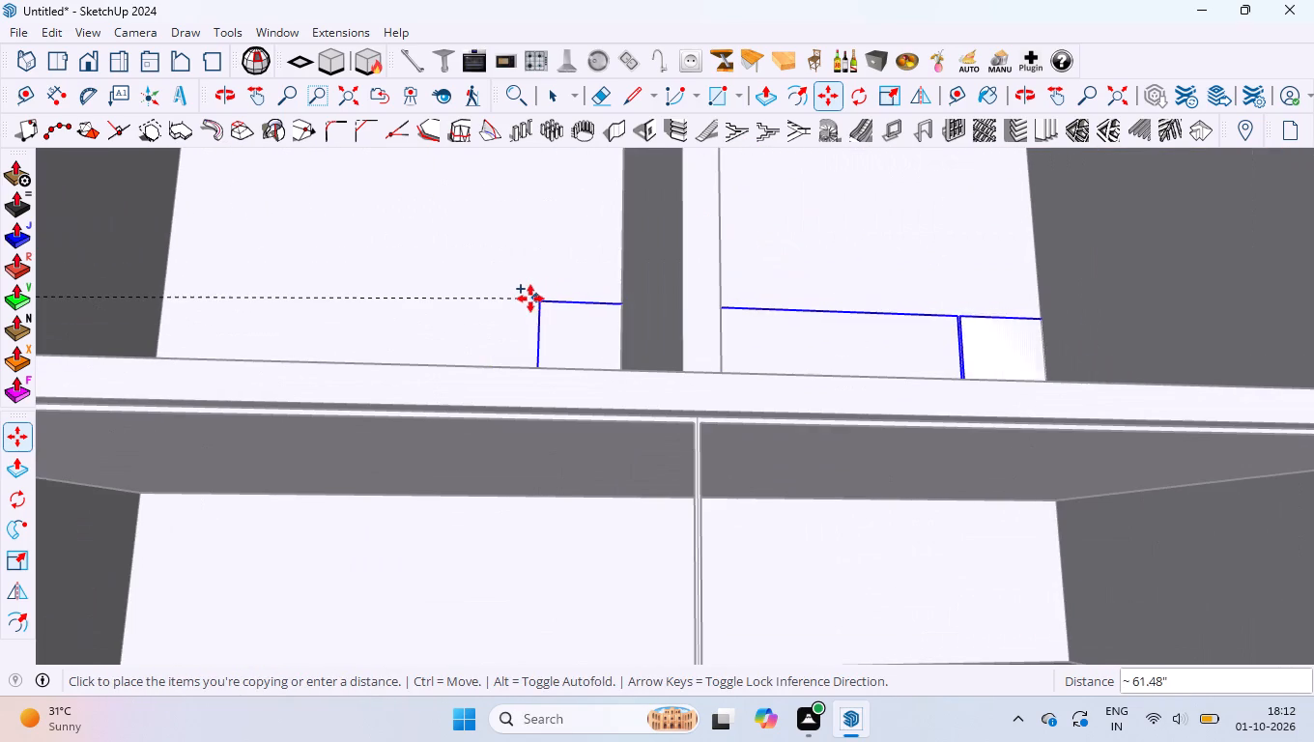
{"action": "key", "text": "Right"}
{"action": "scroll", "coordinate": [532, 306], "scroll_direction": "down", "scroll_amount": 3}
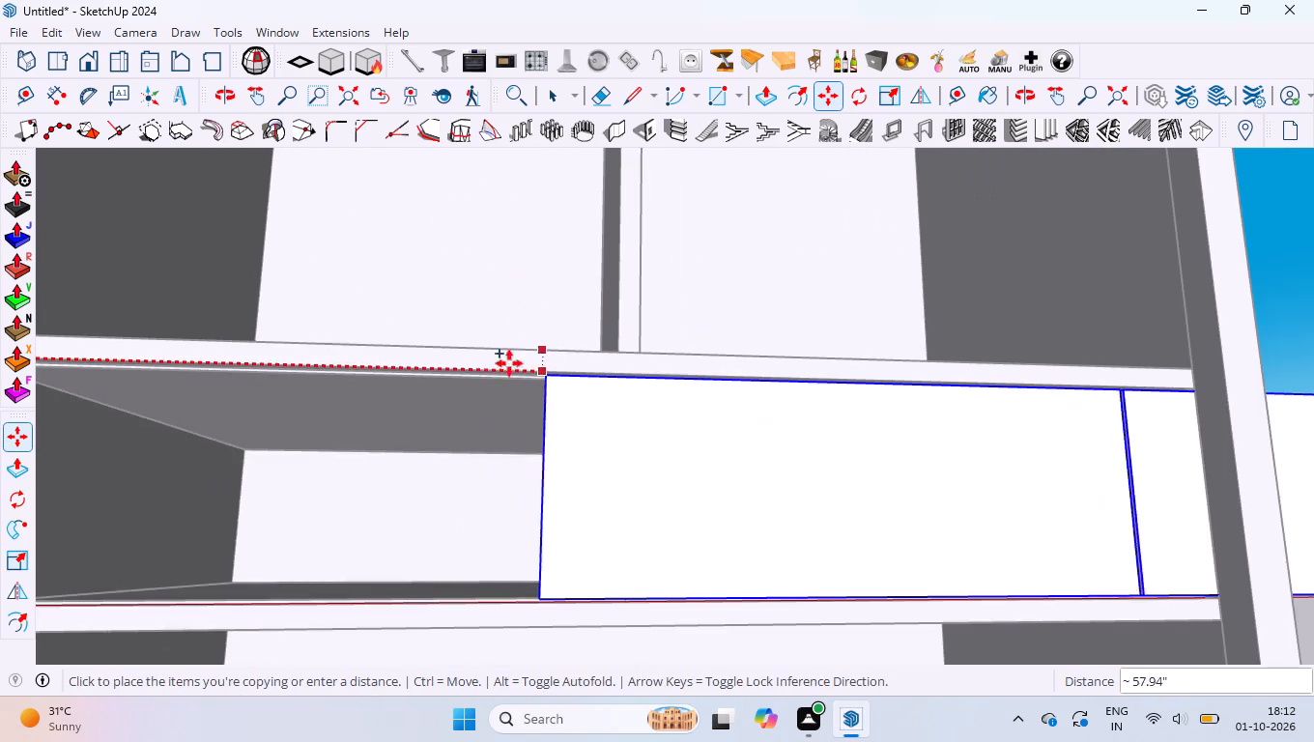
{"action": "scroll", "coordinate": [274, 409], "scroll_direction": "down", "scroll_amount": 5}
{"action": "scroll", "coordinate": [103, 387], "scroll_direction": "up", "scroll_amount": 8}
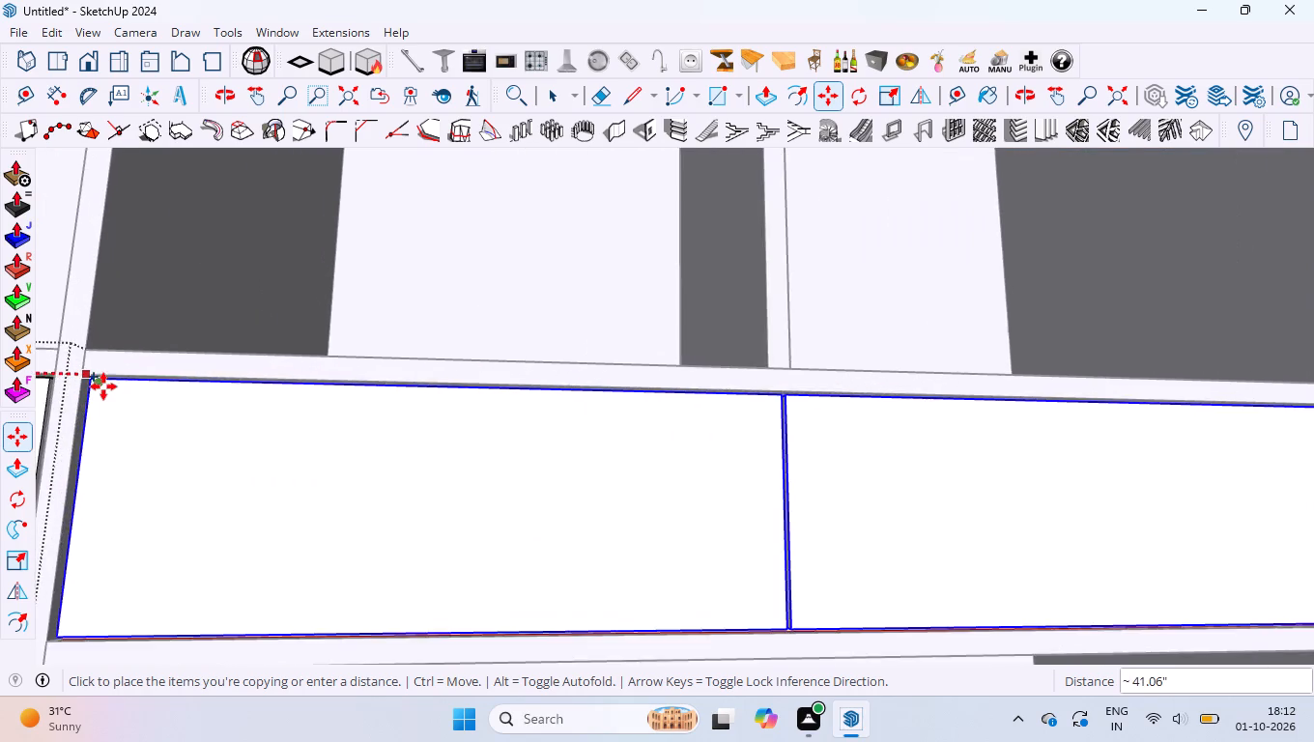
{"action": "scroll", "coordinate": [103, 386], "scroll_direction": "up", "scroll_amount": 11}
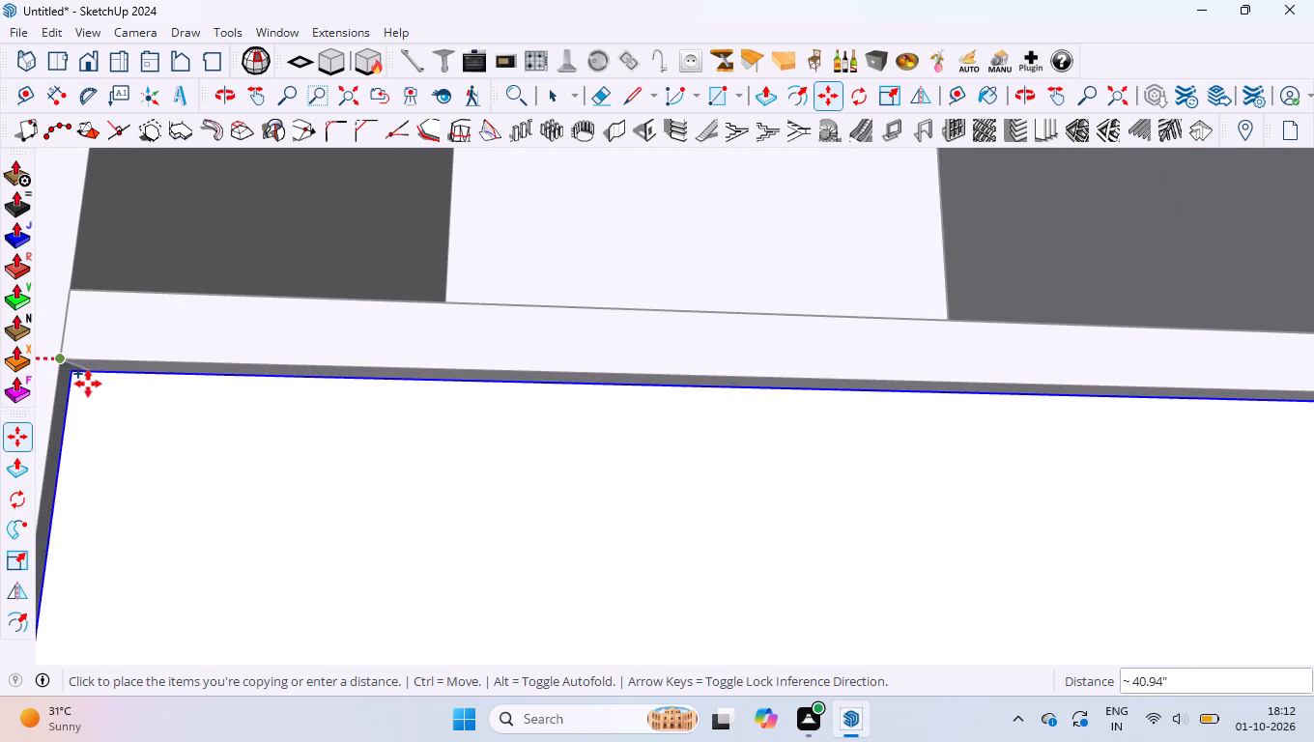
{"action": "scroll", "coordinate": [88, 384], "scroll_direction": "up", "scroll_amount": 1}
{"action": "middle_click_drag", "start_coordinate": [88, 384], "coordinate": [194, 470]}
{"action": "scroll", "coordinate": [186, 414], "scroll_direction": "down", "scroll_amount": 10}
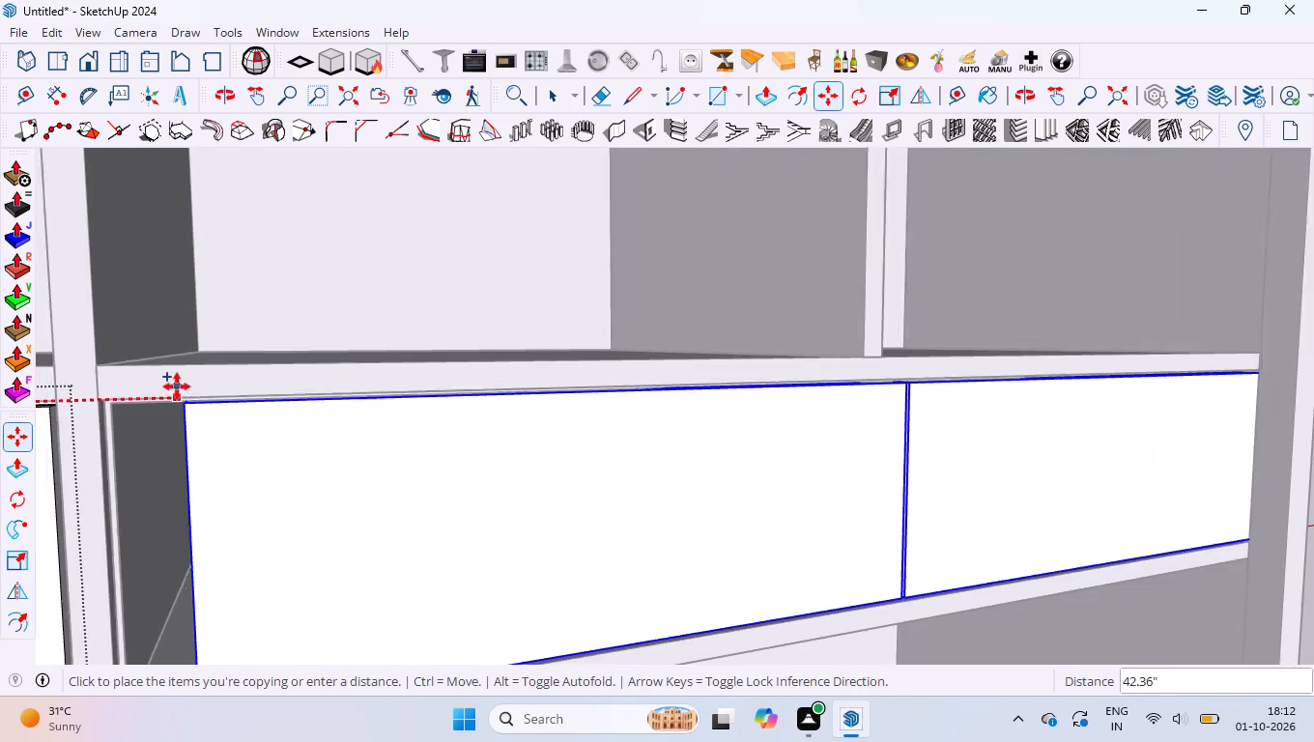
{"action": "left_click", "coordinate": [117, 396]}
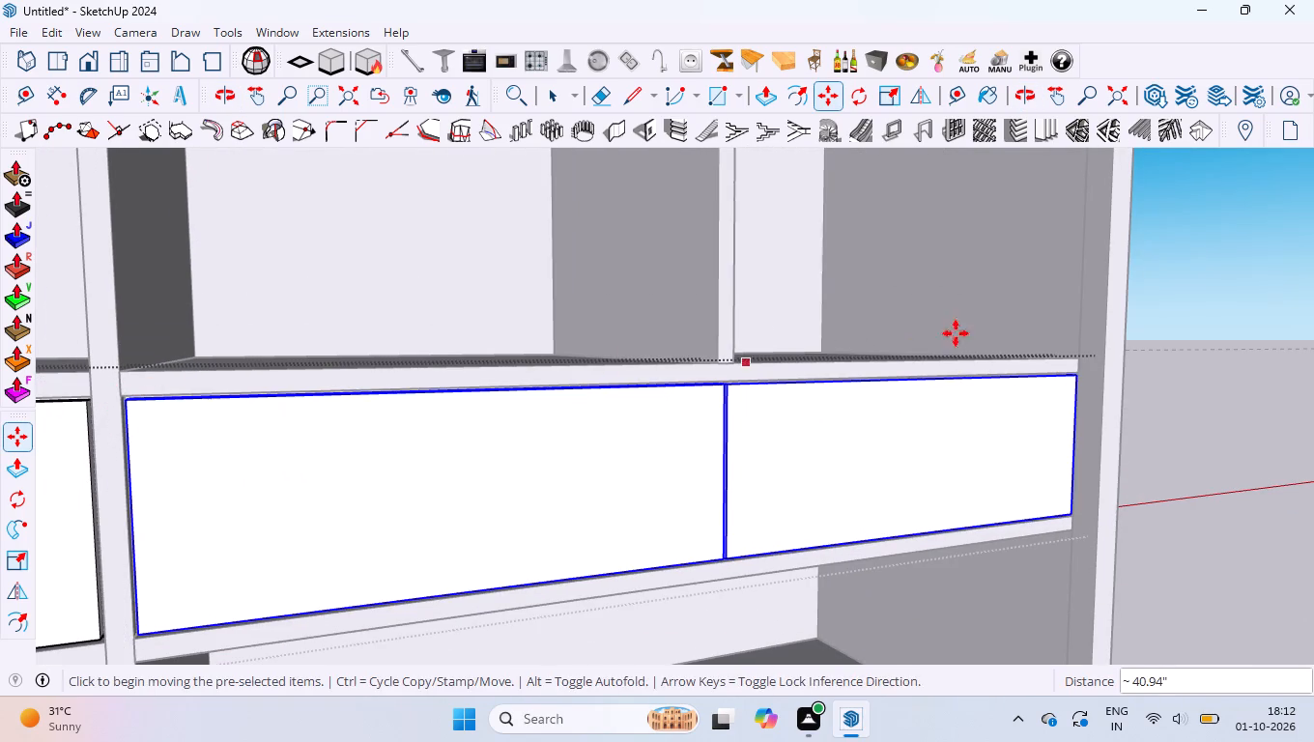
Examine the copied panel's fit at the right compartment's outer upper corner, and close the drawer-front group.
{"action": "key", "text": "space"}
{"action": "scroll", "coordinate": [1191, 410], "scroll_direction": "up", "scroll_amount": 20}
{"action": "scroll", "coordinate": [1191, 410], "scroll_direction": "up", "scroll_amount": 1}
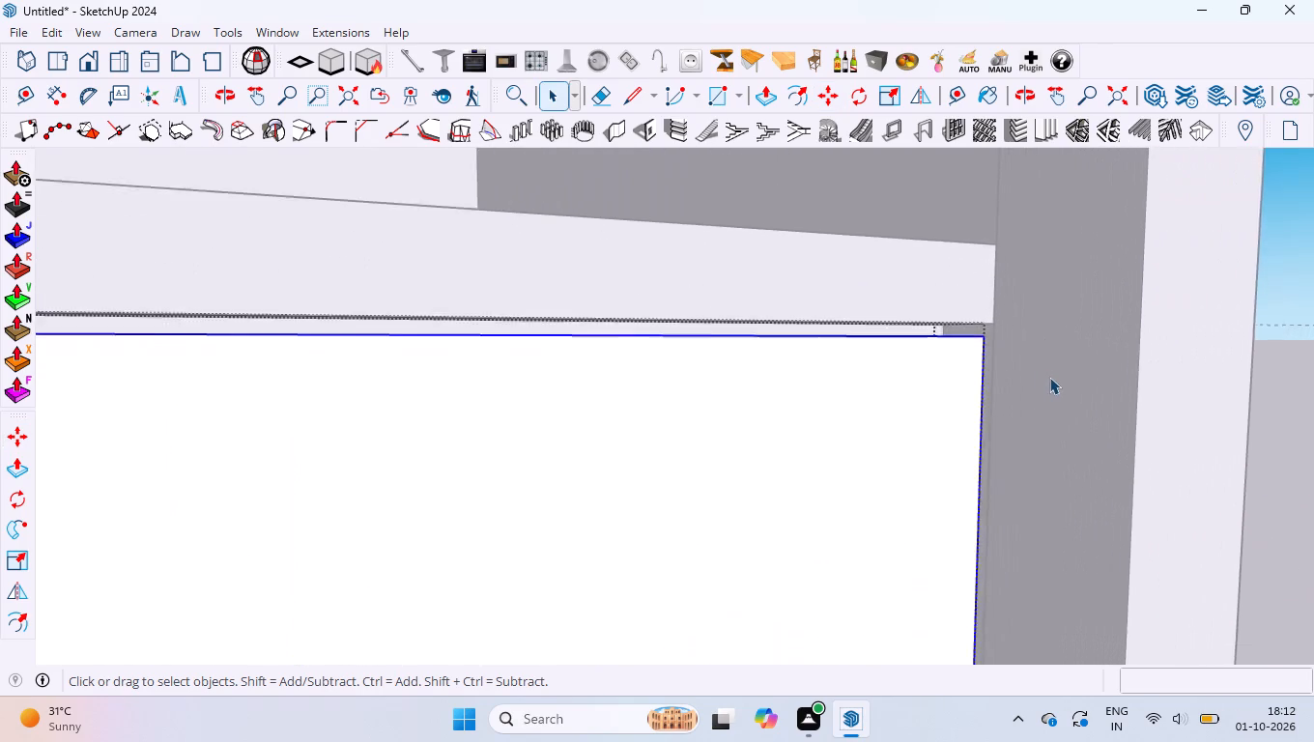
{"action": "scroll", "coordinate": [1049, 377], "scroll_direction": "up", "scroll_amount": 6}
{"action": "middle_click_drag", "start_coordinate": [1043, 363], "coordinate": [821, 399]}
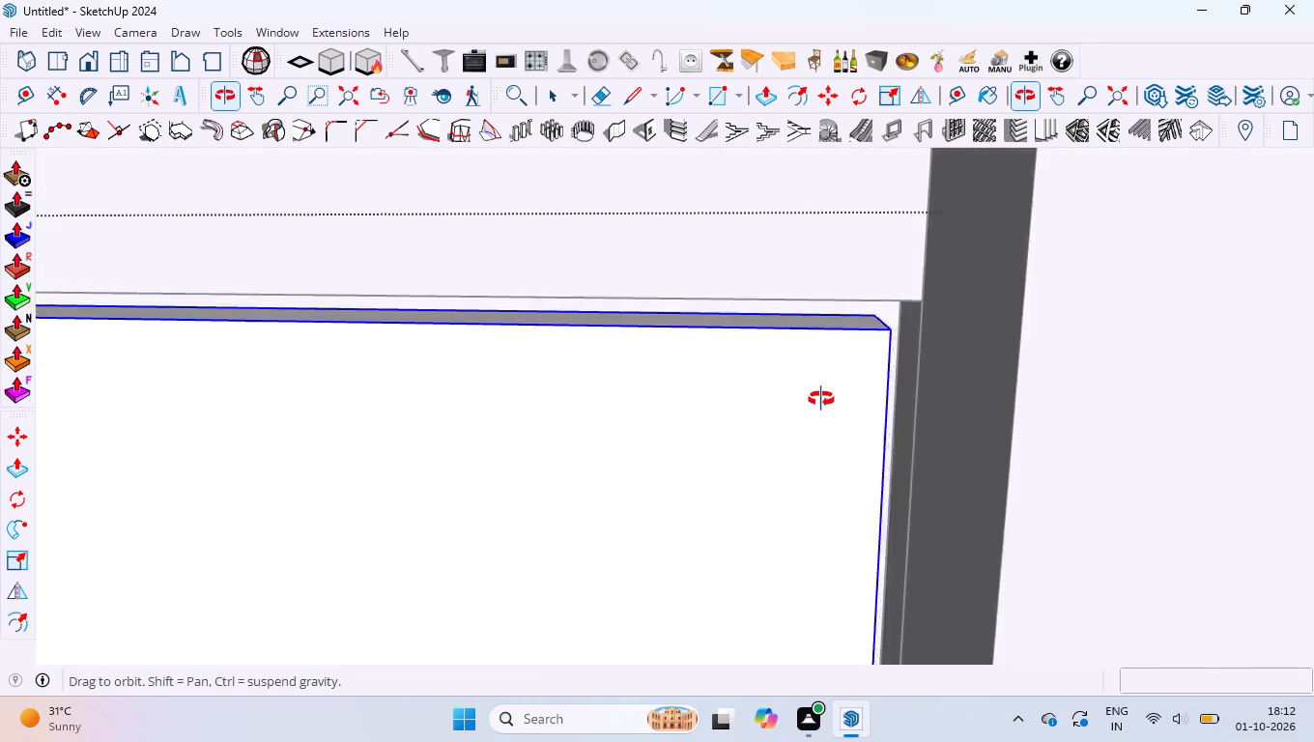
{"action": "middle_click_drag", "start_coordinate": [821, 399], "coordinate": [816, 397]}
{"action": "key", "text": "space"}
{"action": "scroll", "coordinate": [814, 390], "scroll_direction": "down", "scroll_amount": 4}
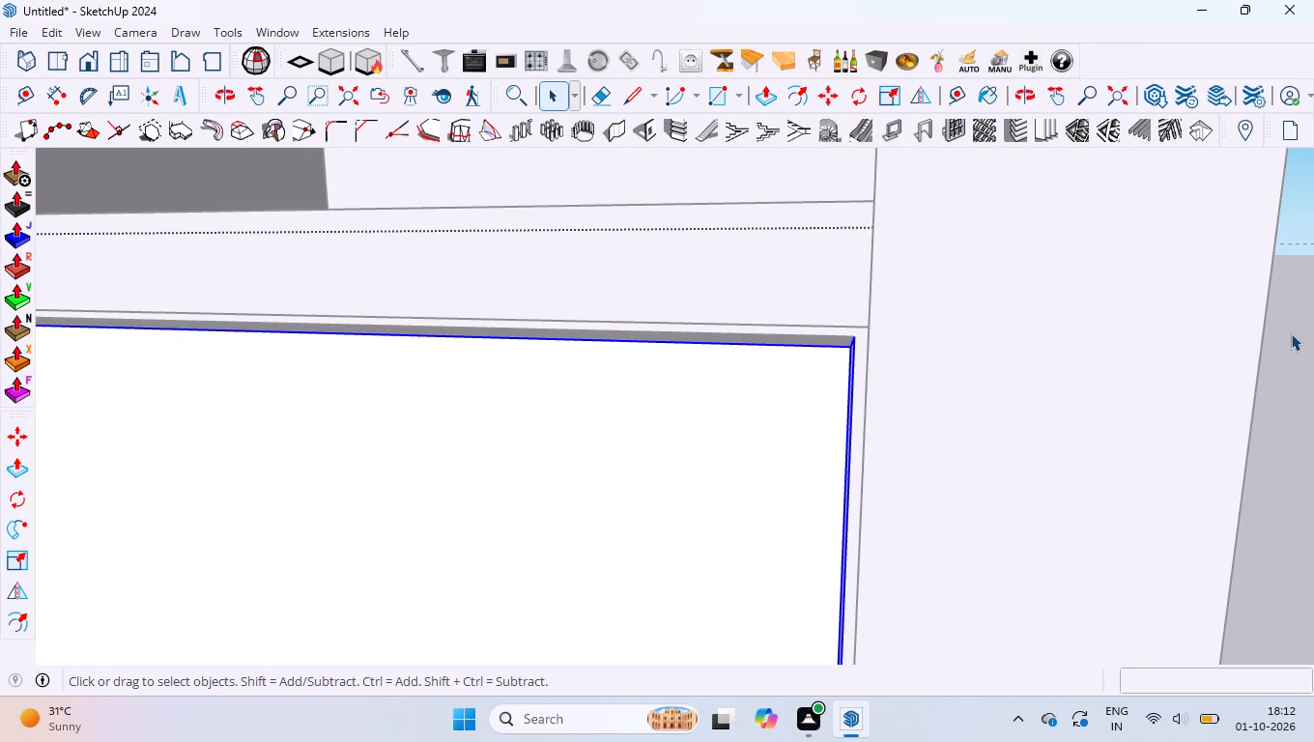
{"action": "left_click", "coordinate": [1291, 333]}
Examine the drawer fronts in both compartments and the open sections above them.
{"action": "scroll", "coordinate": [894, 326], "scroll_direction": "down", "scroll_amount": 5}
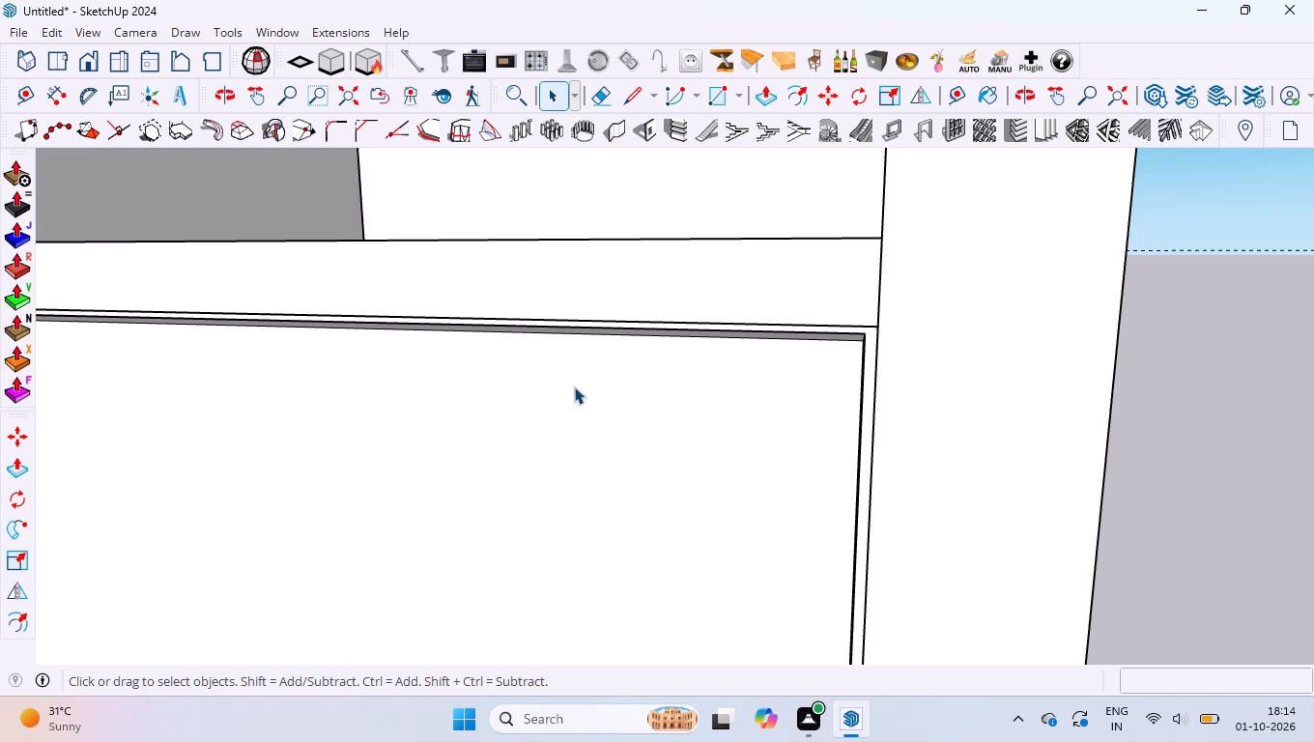
{"action": "scroll", "coordinate": [532, 359], "scroll_direction": "down", "scroll_amount": 20}
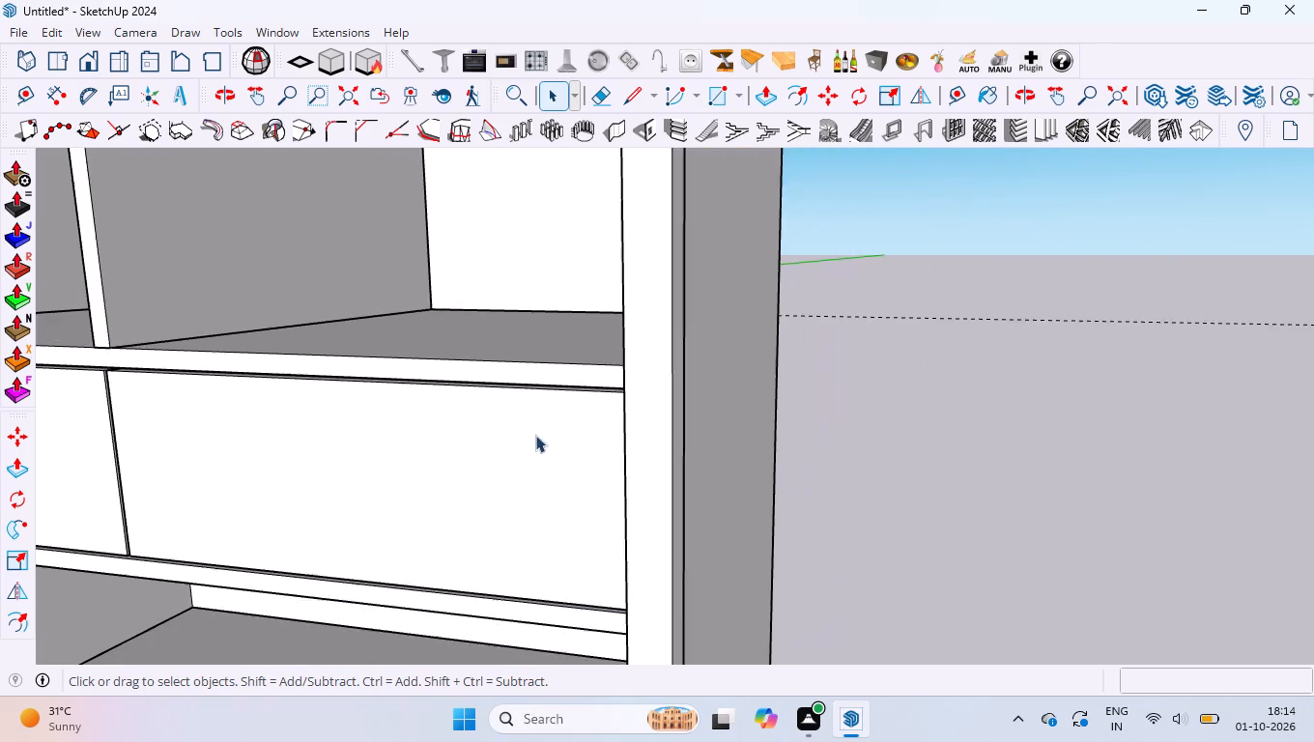
{"action": "middle_click_drag", "start_coordinate": [478, 407], "coordinate": [590, 430]}
{"action": "scroll", "coordinate": [474, 358], "scroll_direction": "down", "scroll_amount": 10}
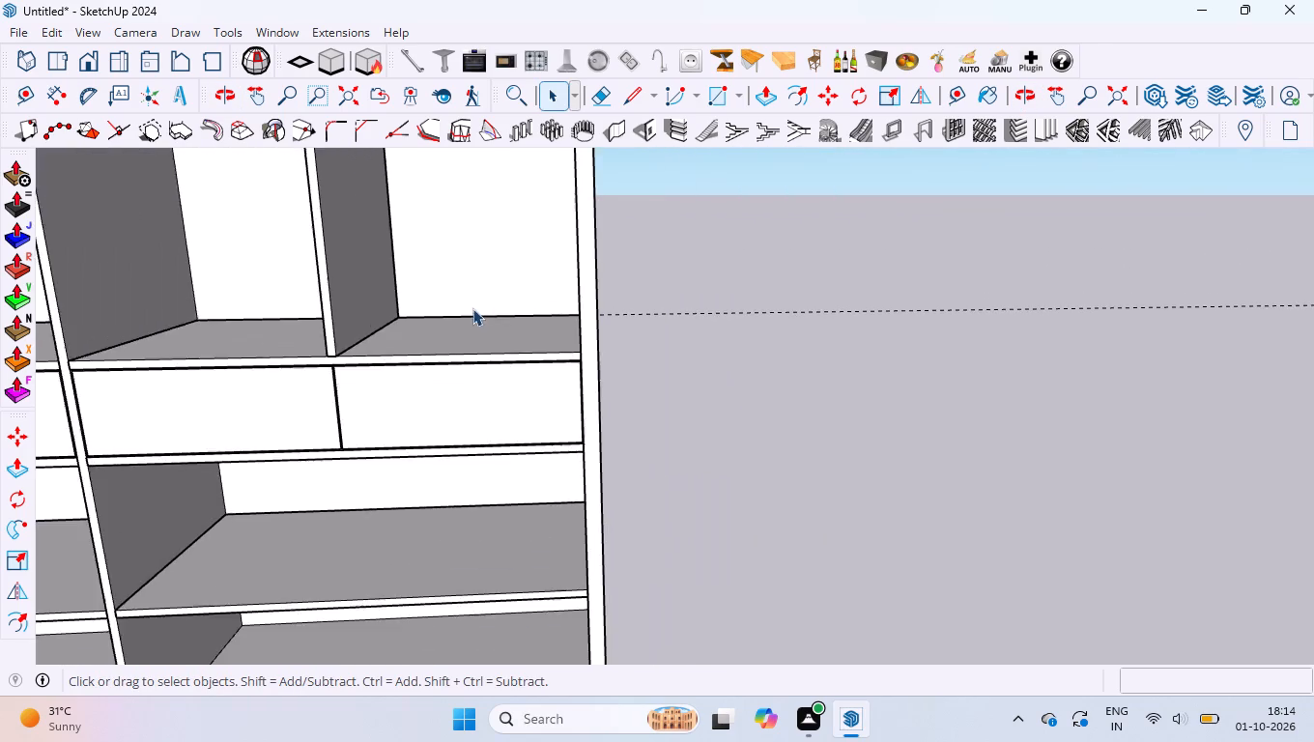
{"action": "scroll", "coordinate": [471, 296], "scroll_direction": "down", "scroll_amount": 5}
{"action": "scroll", "coordinate": [550, 341], "scroll_direction": "down", "scroll_amount": 9}
{"action": "scroll", "coordinate": [407, 232], "scroll_direction": "up", "scroll_amount": 8}
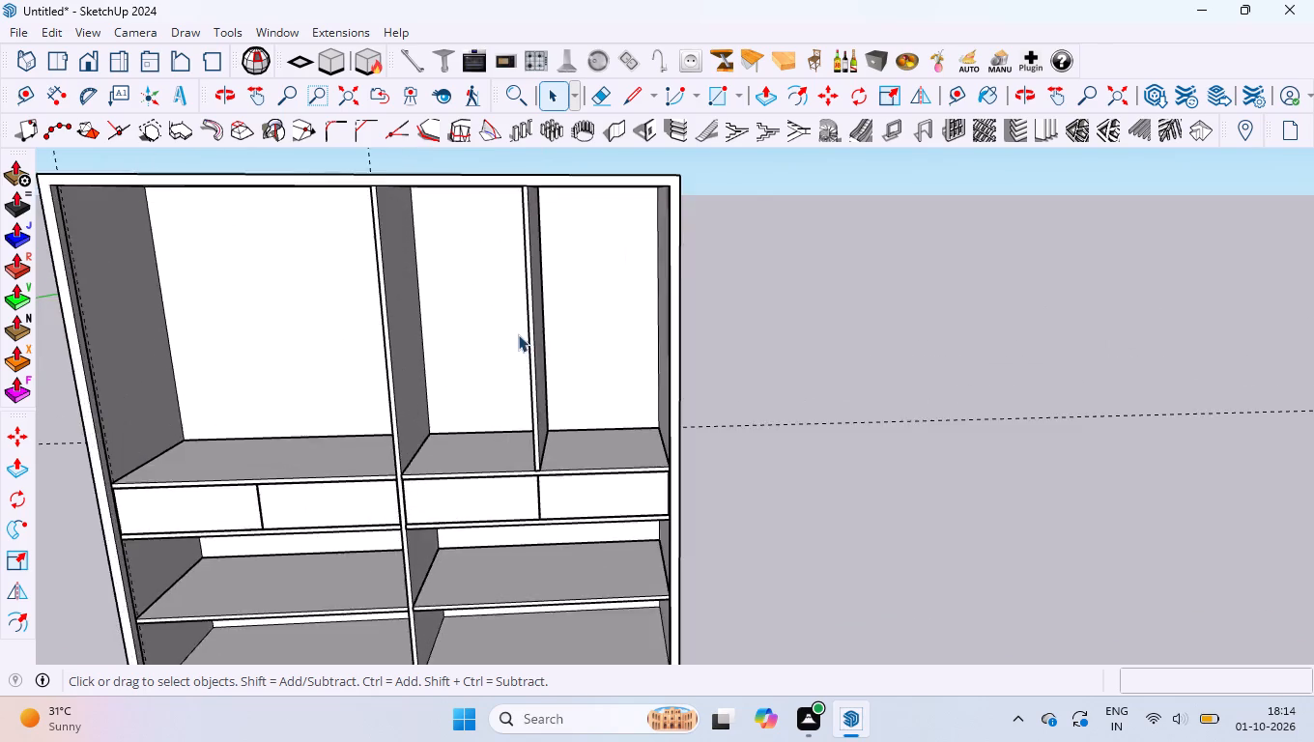
{"action": "scroll", "coordinate": [518, 334], "scroll_direction": "up", "scroll_amount": 3}
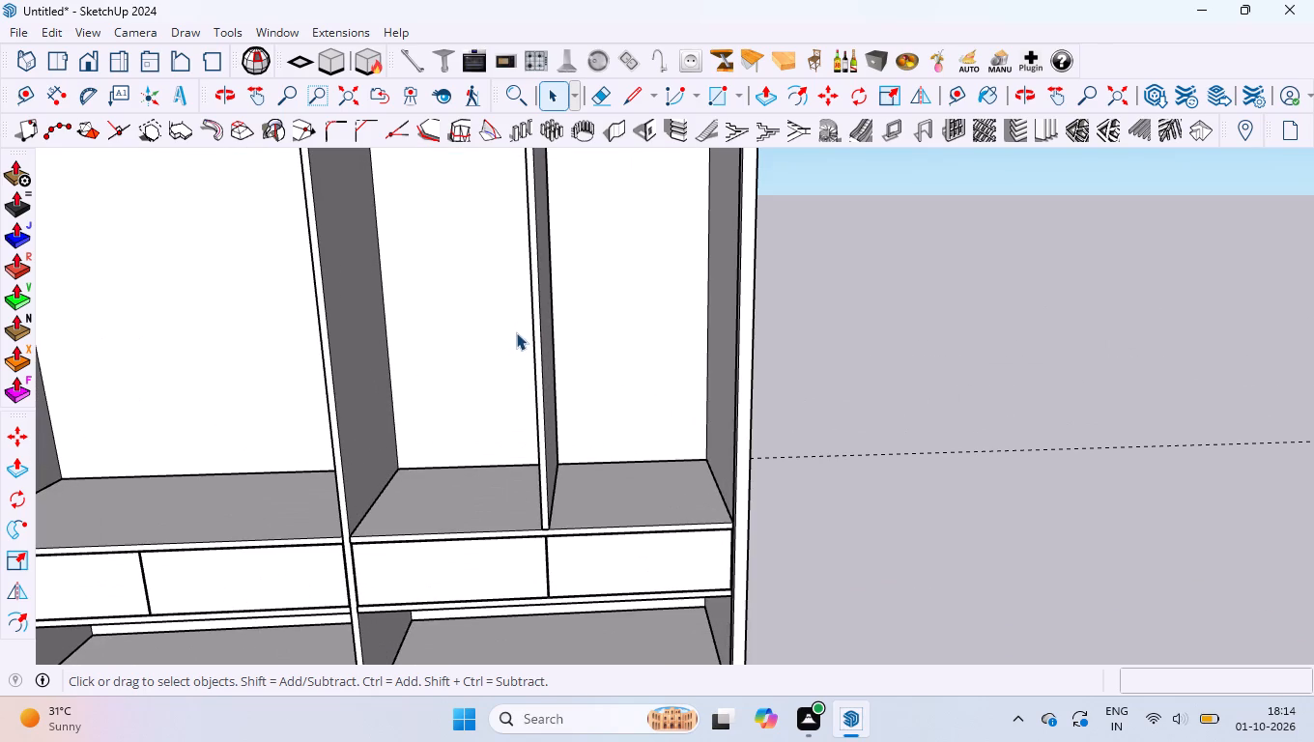
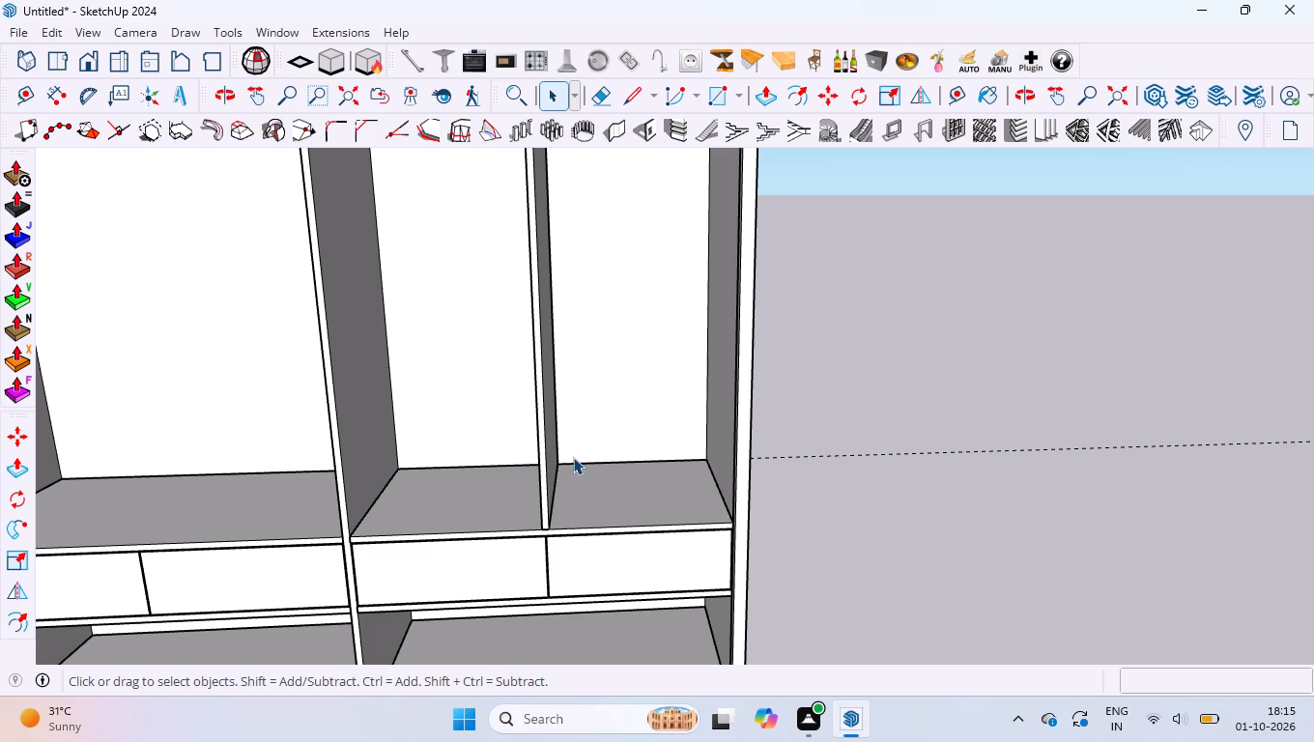
Create an empty group and open it for editing, ready to model a separate shelf in the wardrobe.
{"action": "scroll", "coordinate": [578, 490], "scroll_direction": "down", "scroll_amount": 5}
{"action": "scroll", "coordinate": [581, 446], "scroll_direction": "up", "scroll_amount": 6}
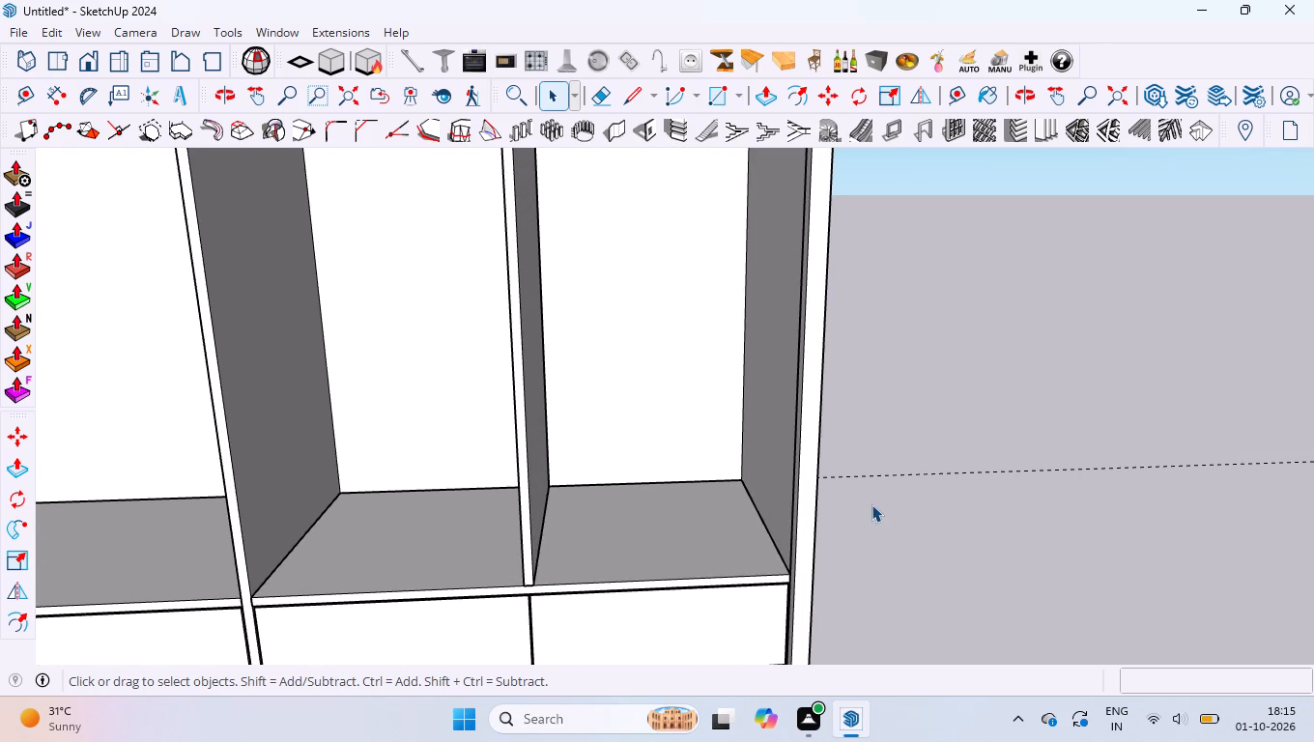
{"action": "right_click", "coordinate": [871, 502]}
{"action": "left_click", "coordinate": [921, 563]}
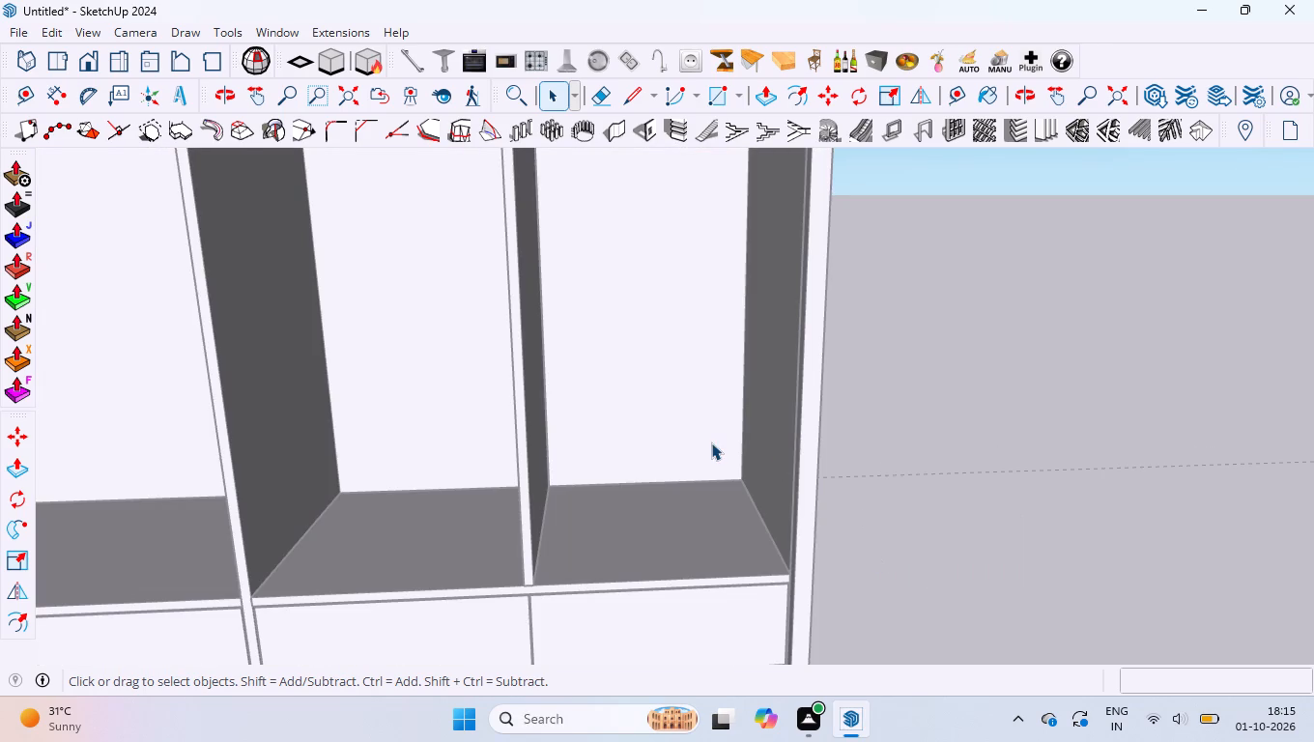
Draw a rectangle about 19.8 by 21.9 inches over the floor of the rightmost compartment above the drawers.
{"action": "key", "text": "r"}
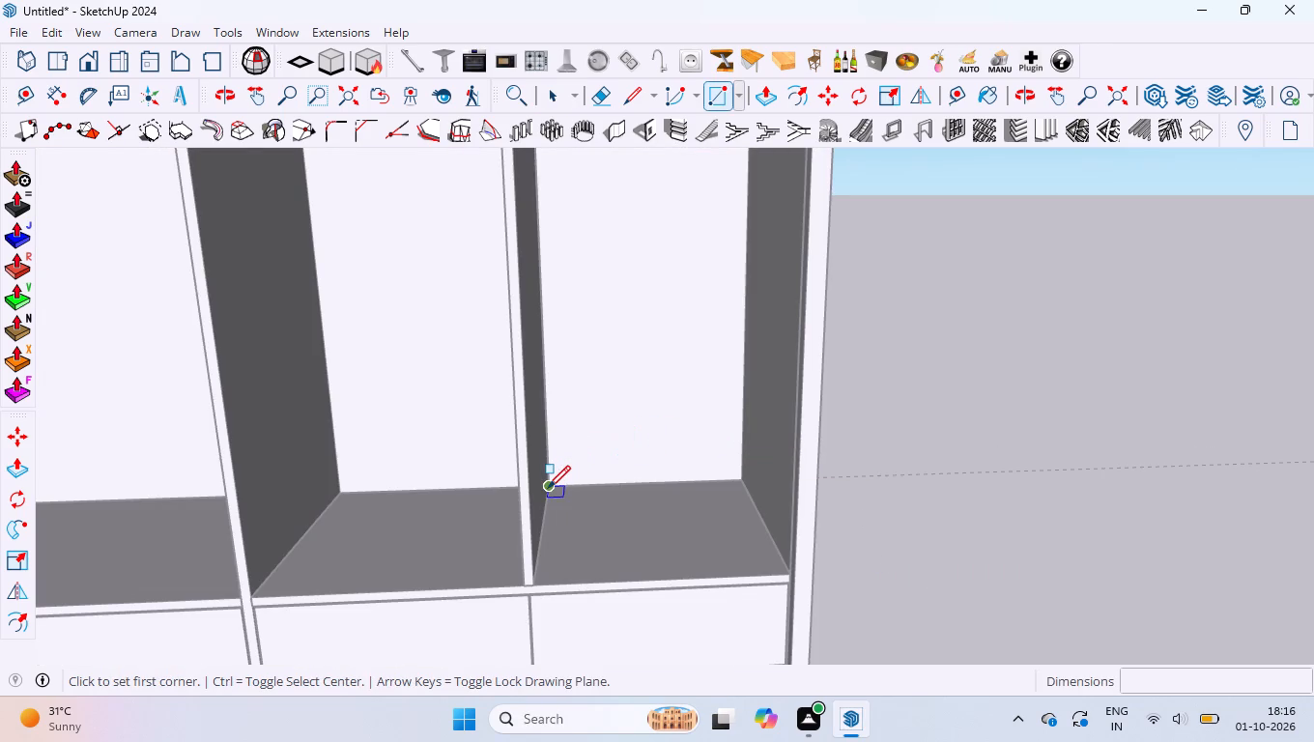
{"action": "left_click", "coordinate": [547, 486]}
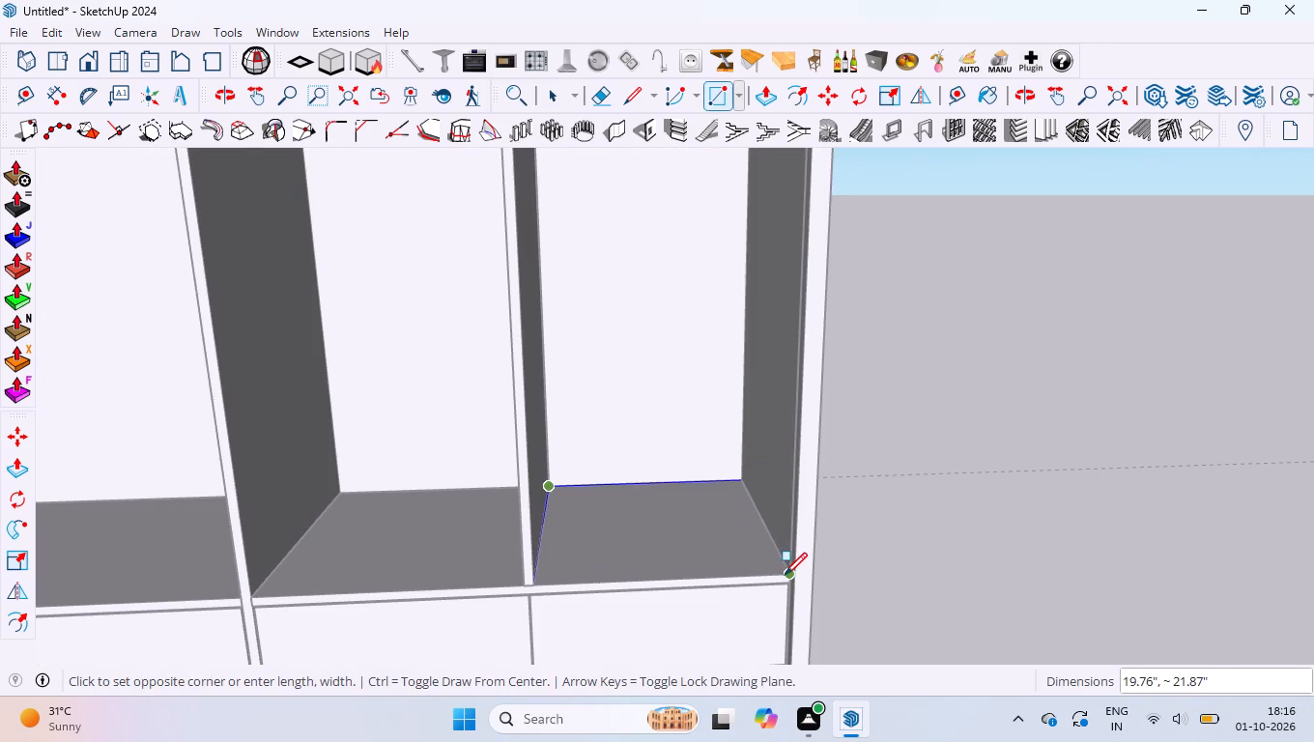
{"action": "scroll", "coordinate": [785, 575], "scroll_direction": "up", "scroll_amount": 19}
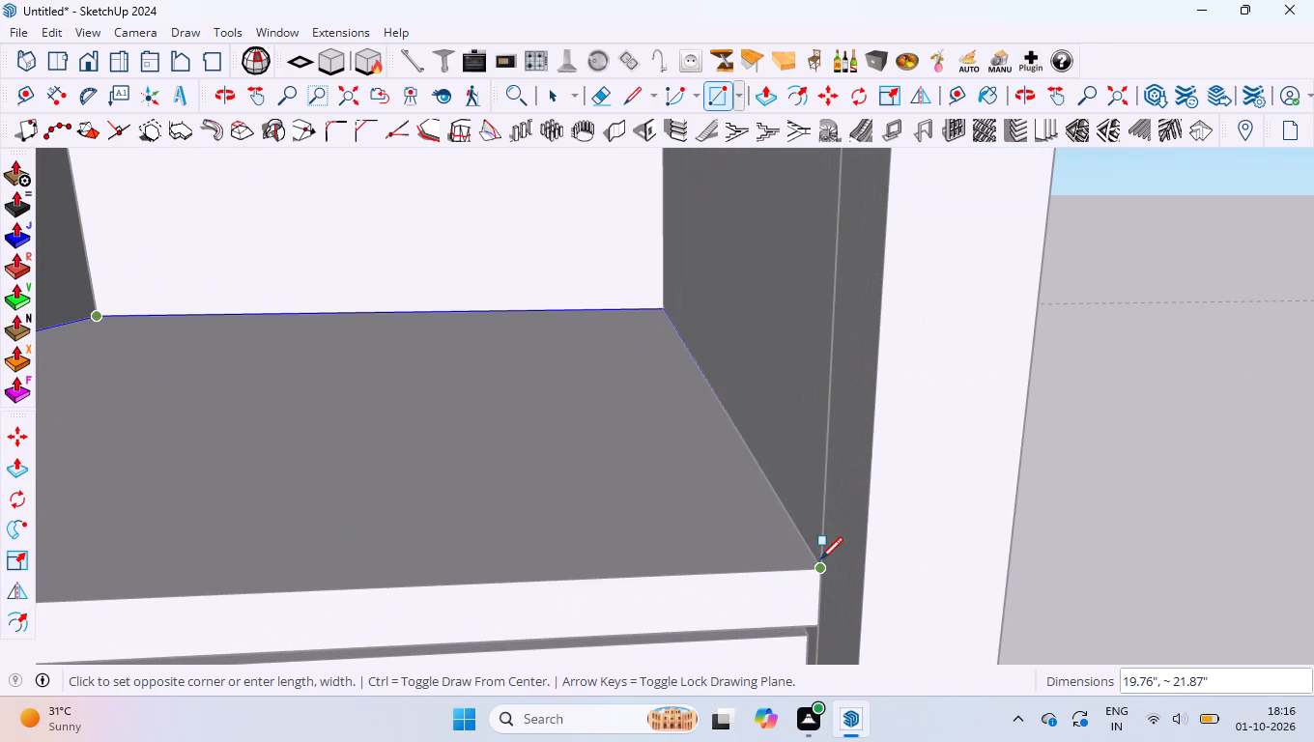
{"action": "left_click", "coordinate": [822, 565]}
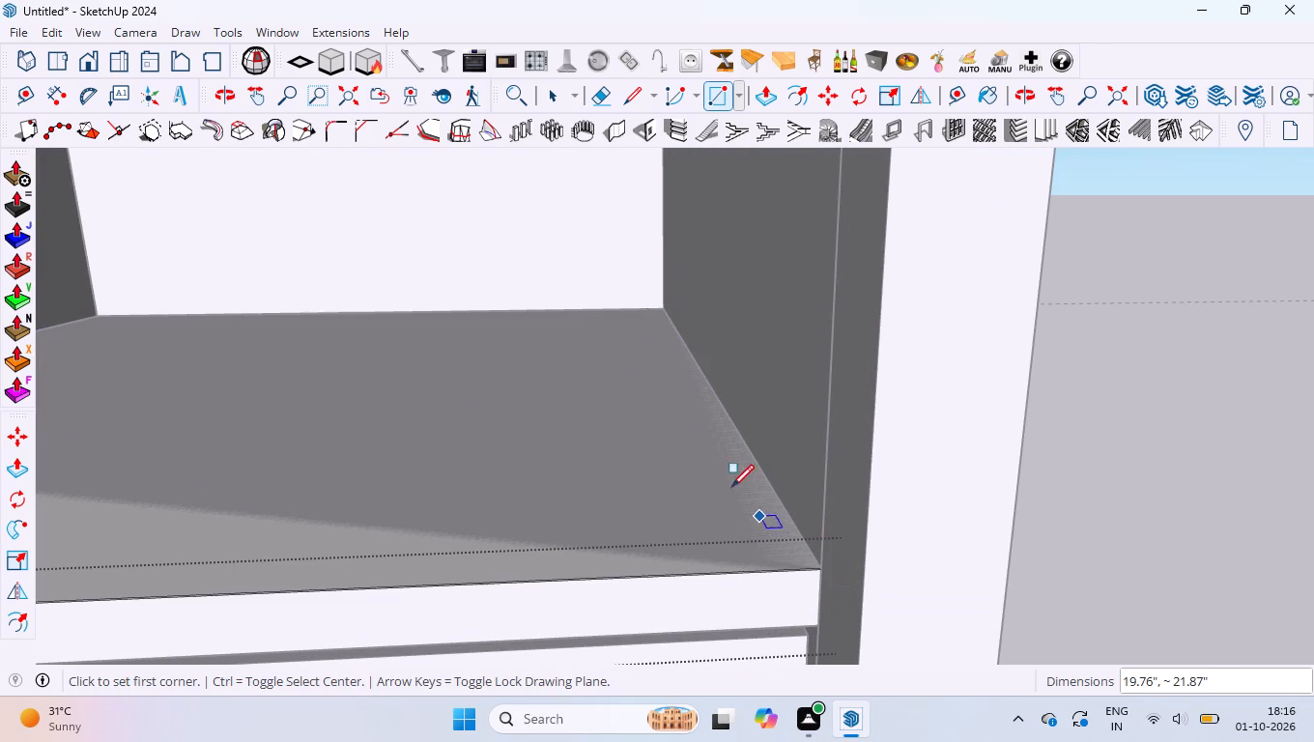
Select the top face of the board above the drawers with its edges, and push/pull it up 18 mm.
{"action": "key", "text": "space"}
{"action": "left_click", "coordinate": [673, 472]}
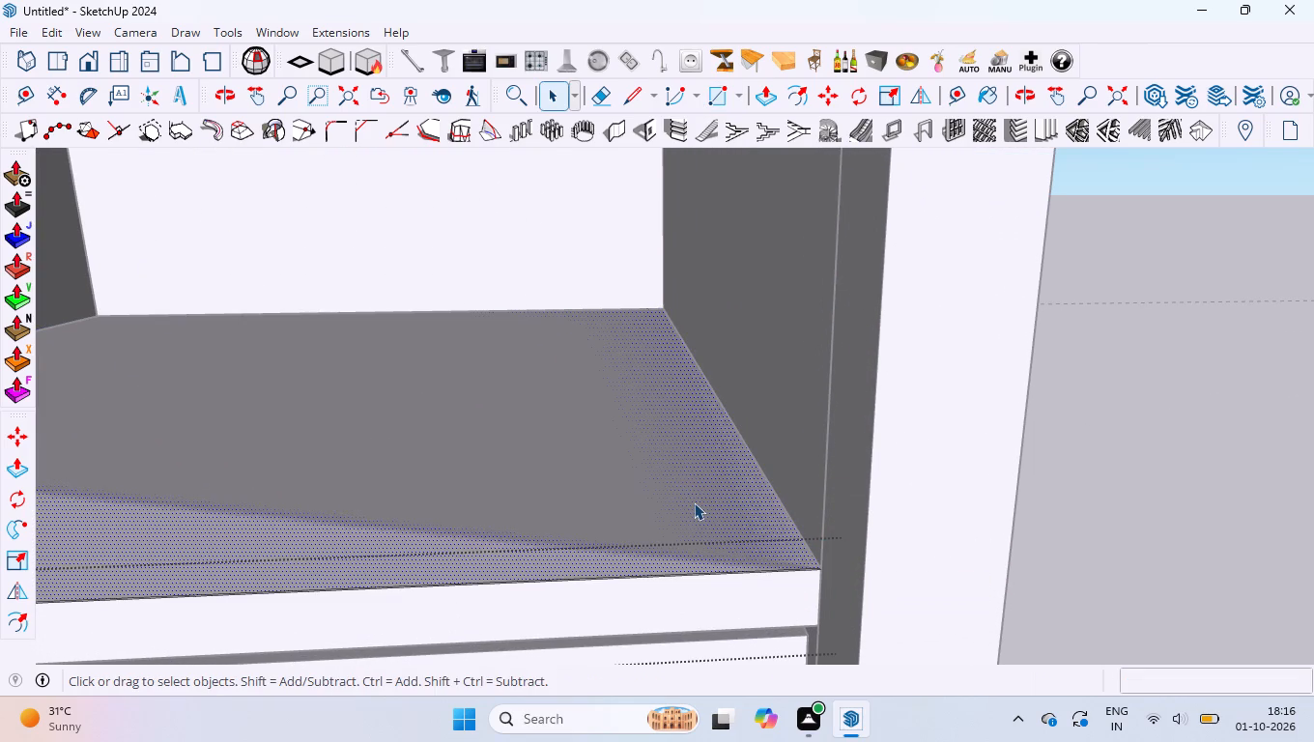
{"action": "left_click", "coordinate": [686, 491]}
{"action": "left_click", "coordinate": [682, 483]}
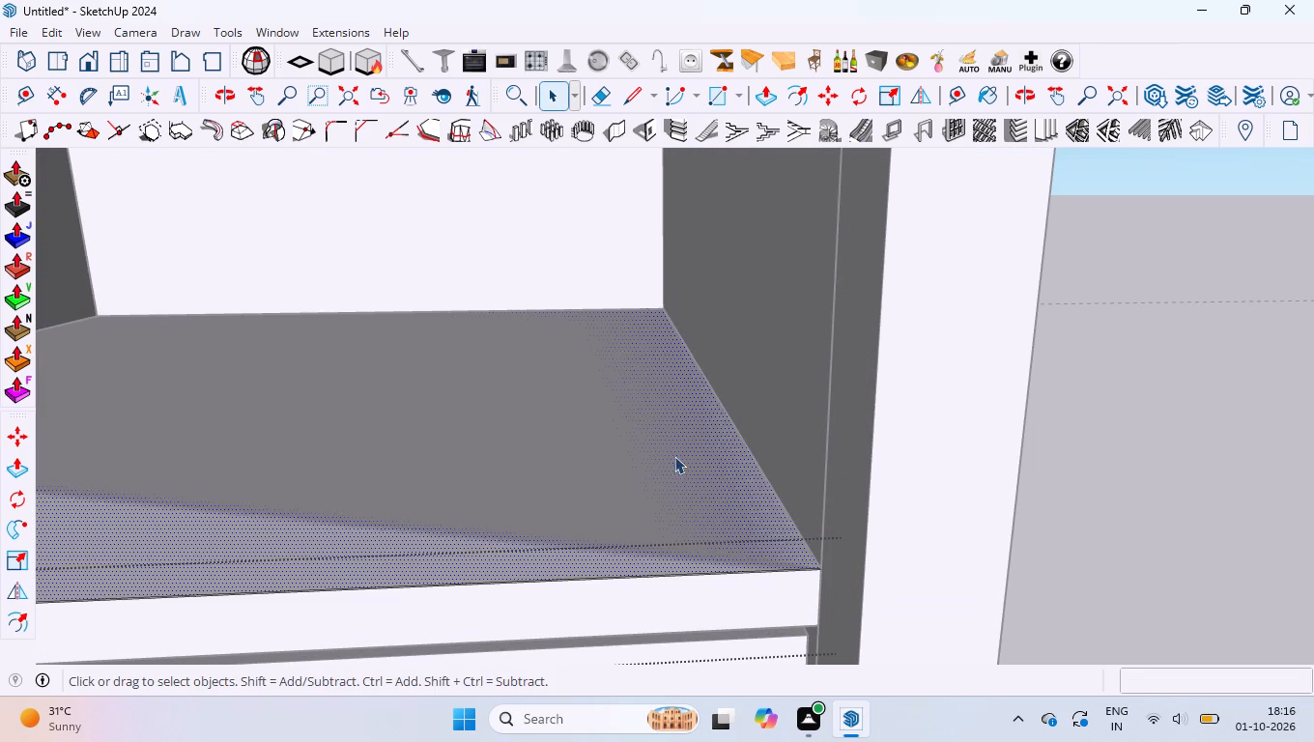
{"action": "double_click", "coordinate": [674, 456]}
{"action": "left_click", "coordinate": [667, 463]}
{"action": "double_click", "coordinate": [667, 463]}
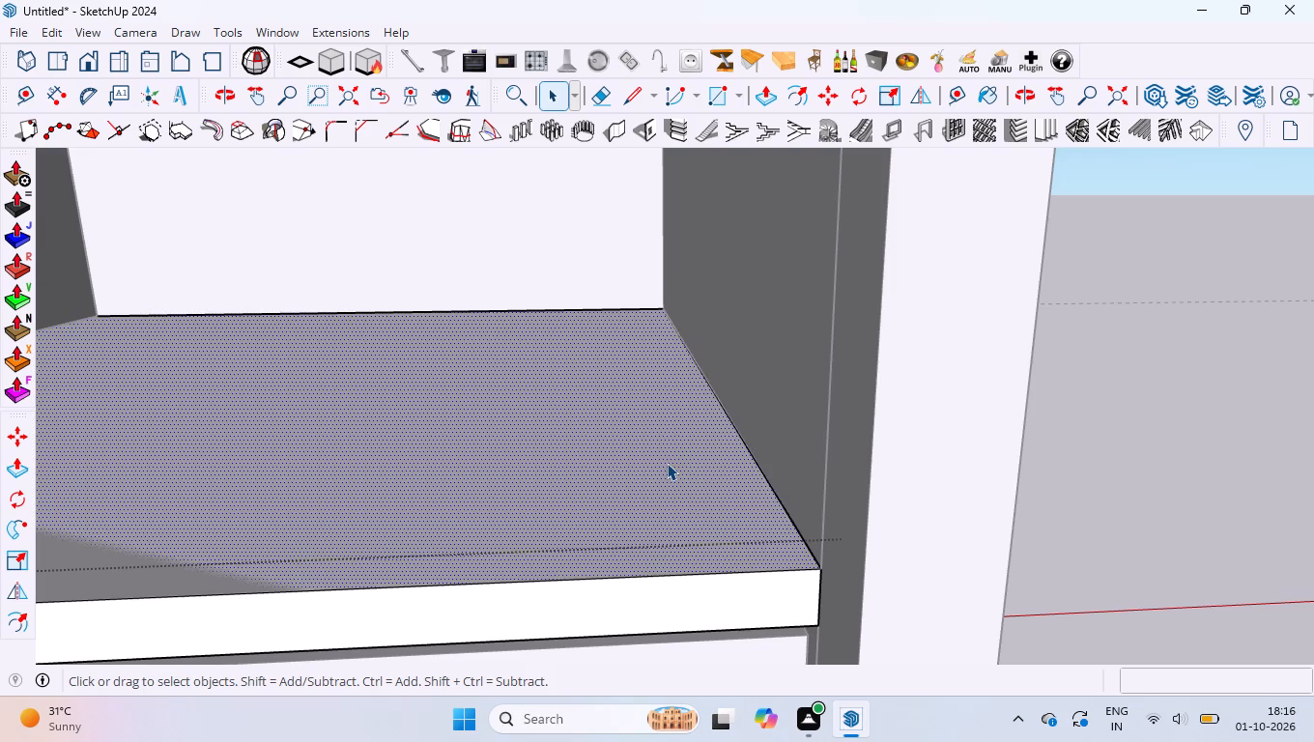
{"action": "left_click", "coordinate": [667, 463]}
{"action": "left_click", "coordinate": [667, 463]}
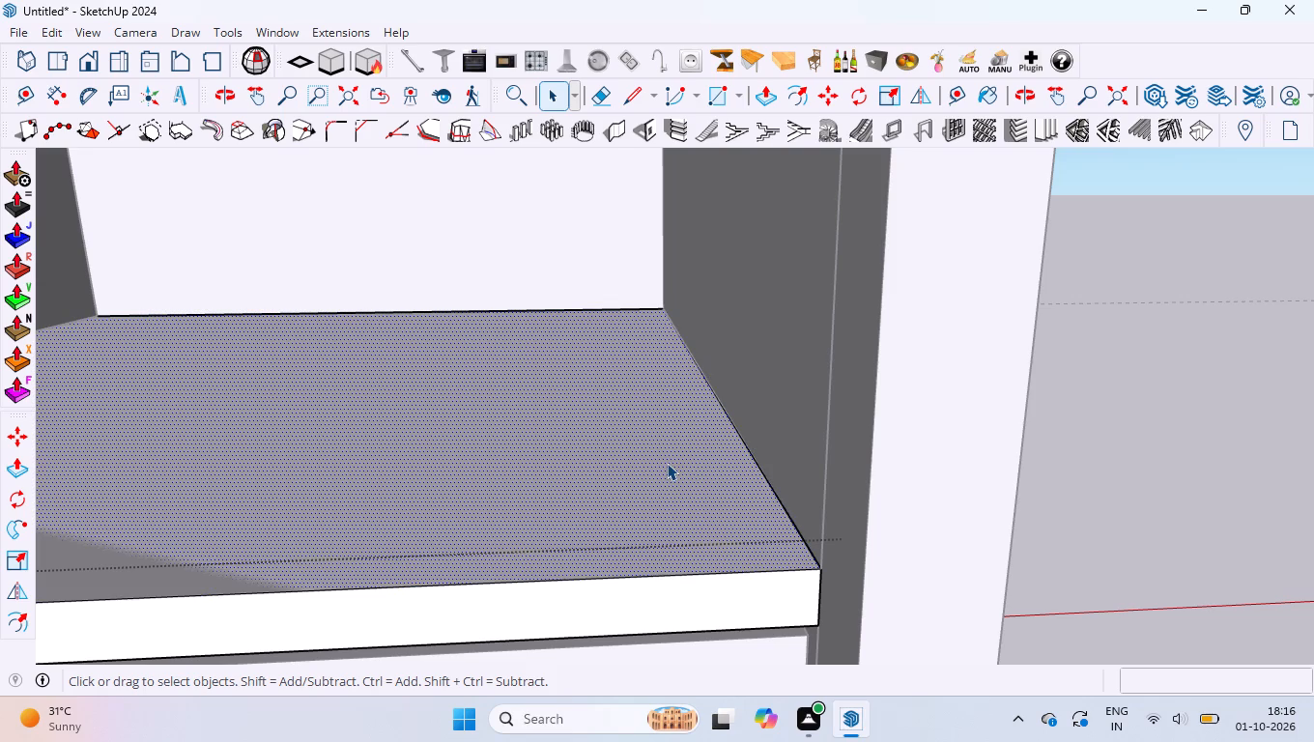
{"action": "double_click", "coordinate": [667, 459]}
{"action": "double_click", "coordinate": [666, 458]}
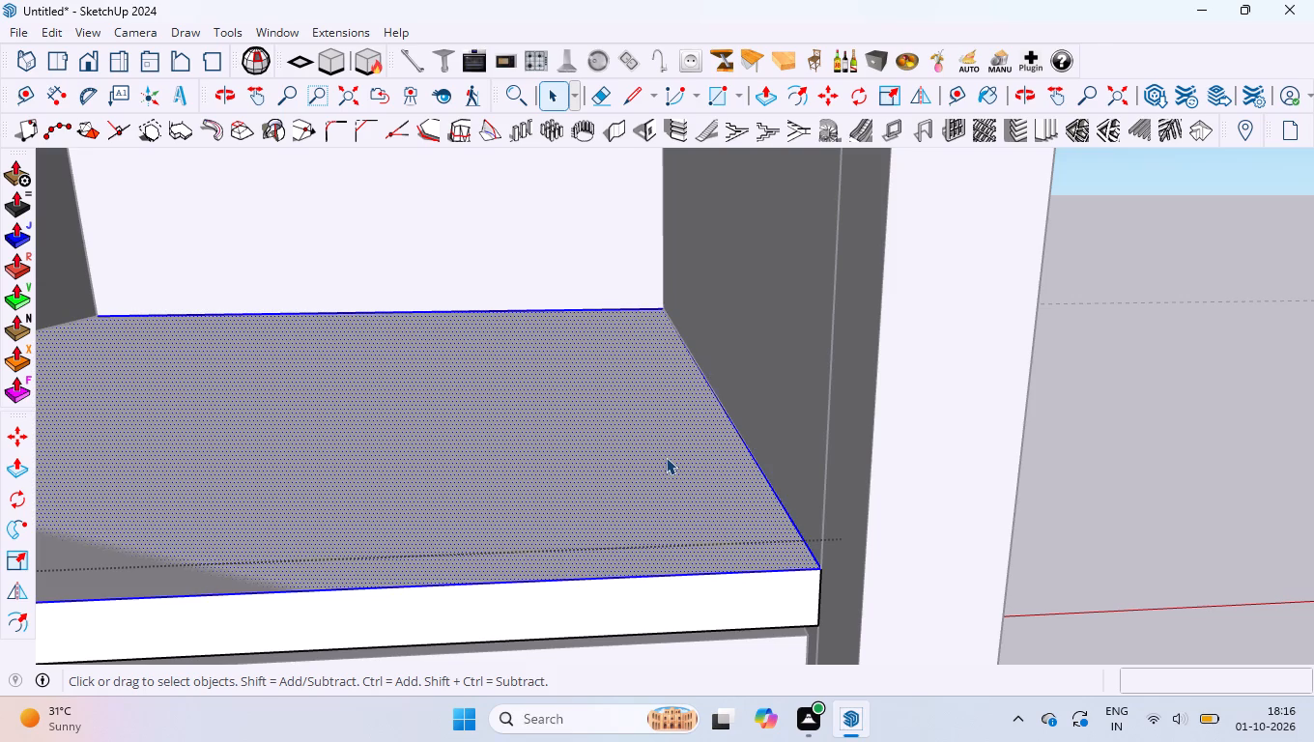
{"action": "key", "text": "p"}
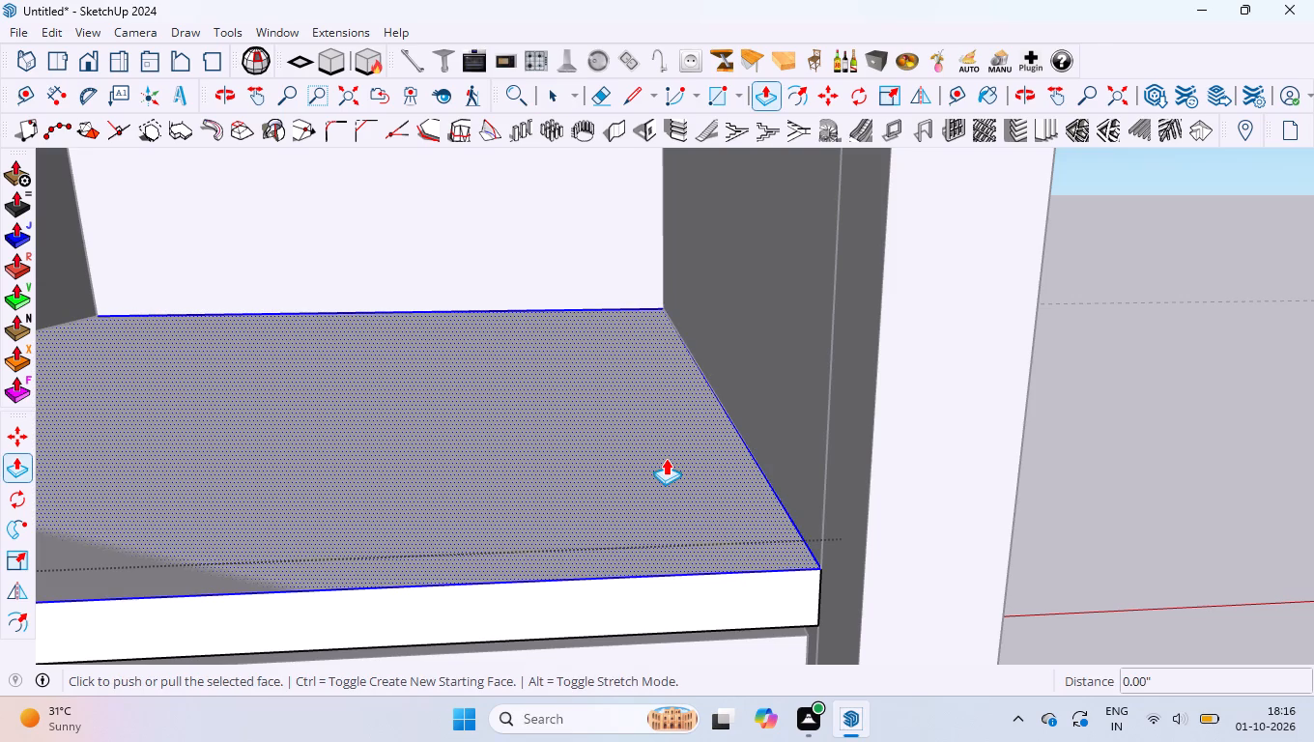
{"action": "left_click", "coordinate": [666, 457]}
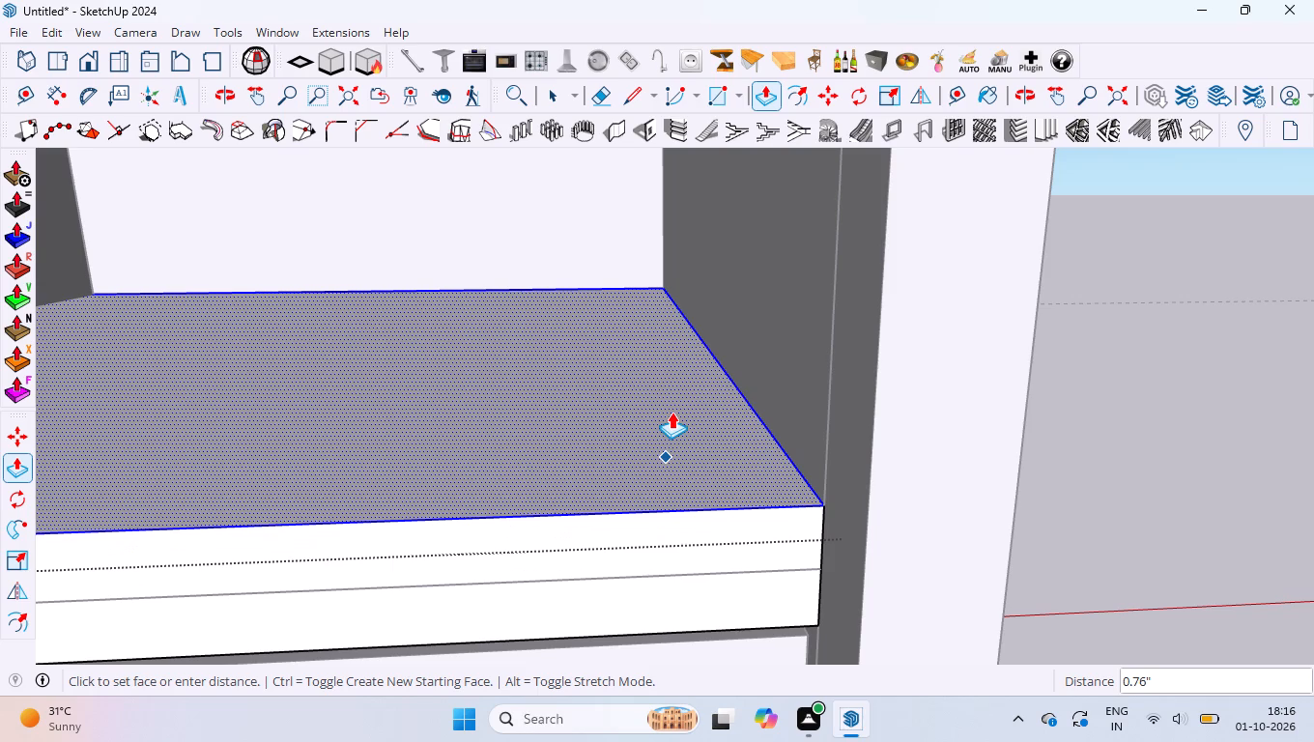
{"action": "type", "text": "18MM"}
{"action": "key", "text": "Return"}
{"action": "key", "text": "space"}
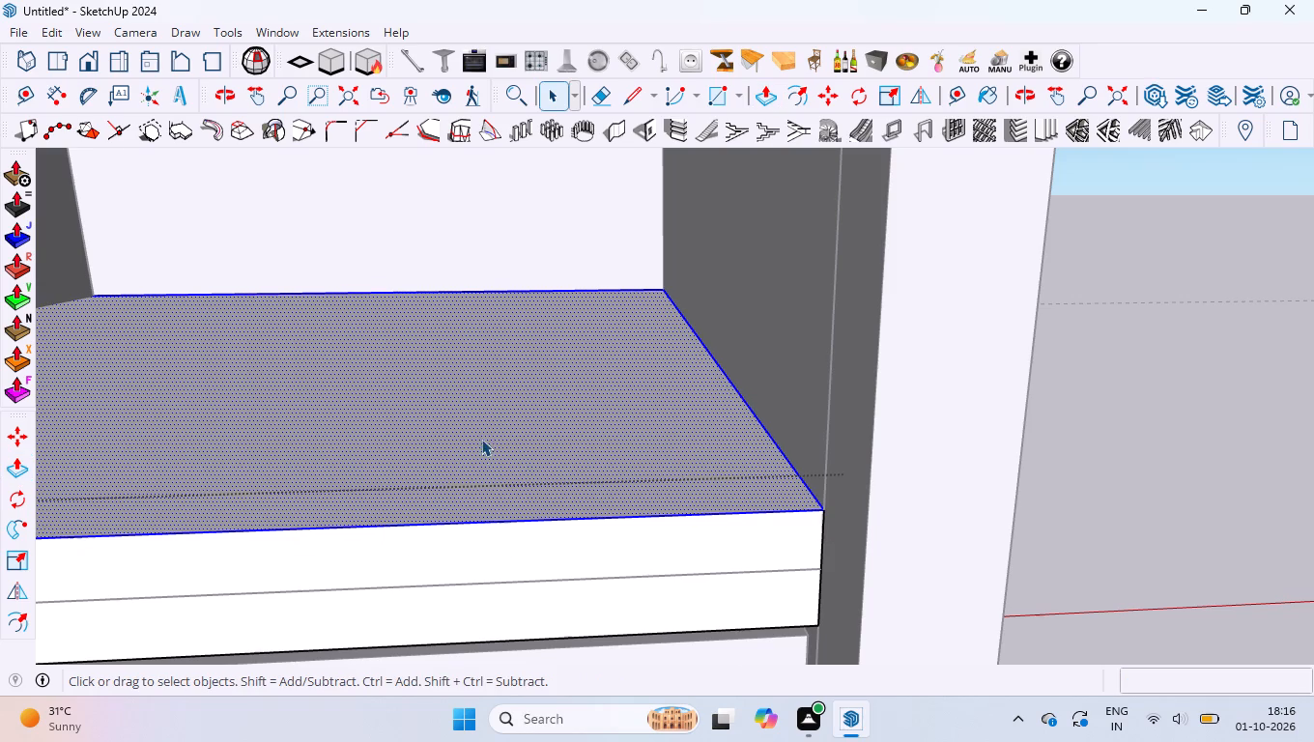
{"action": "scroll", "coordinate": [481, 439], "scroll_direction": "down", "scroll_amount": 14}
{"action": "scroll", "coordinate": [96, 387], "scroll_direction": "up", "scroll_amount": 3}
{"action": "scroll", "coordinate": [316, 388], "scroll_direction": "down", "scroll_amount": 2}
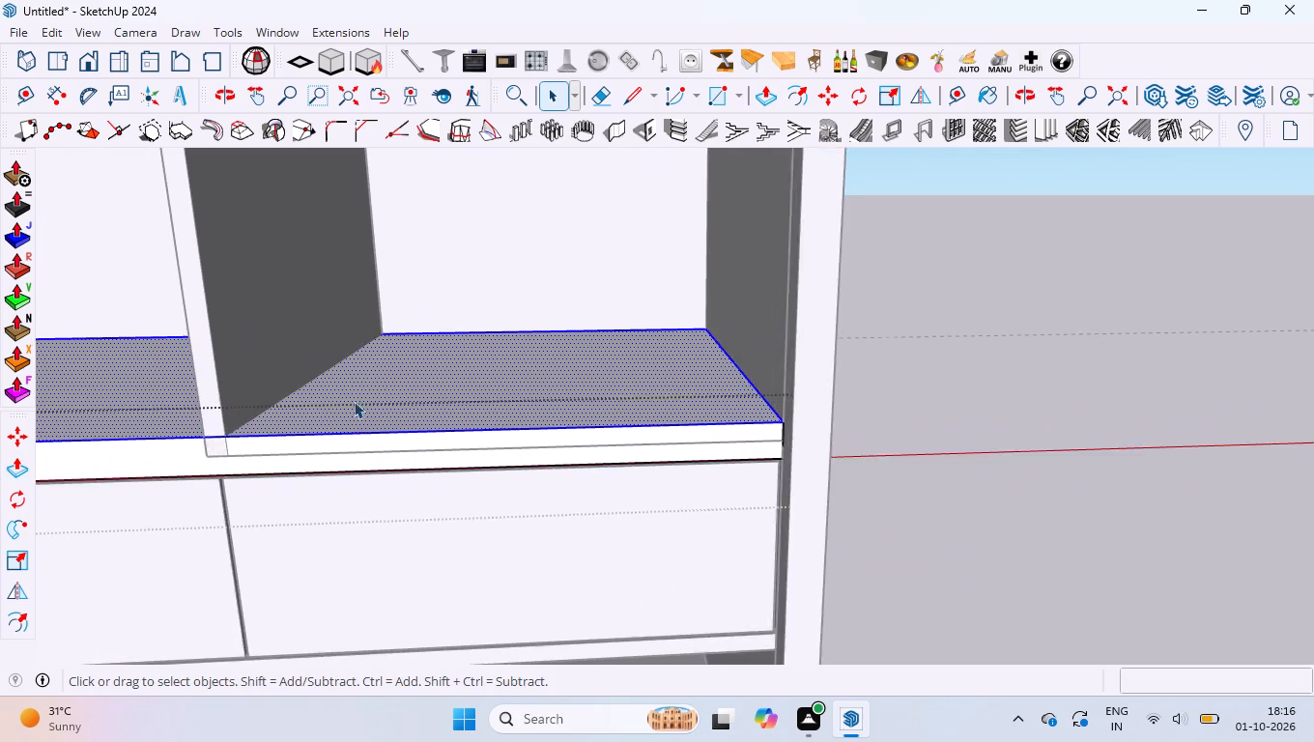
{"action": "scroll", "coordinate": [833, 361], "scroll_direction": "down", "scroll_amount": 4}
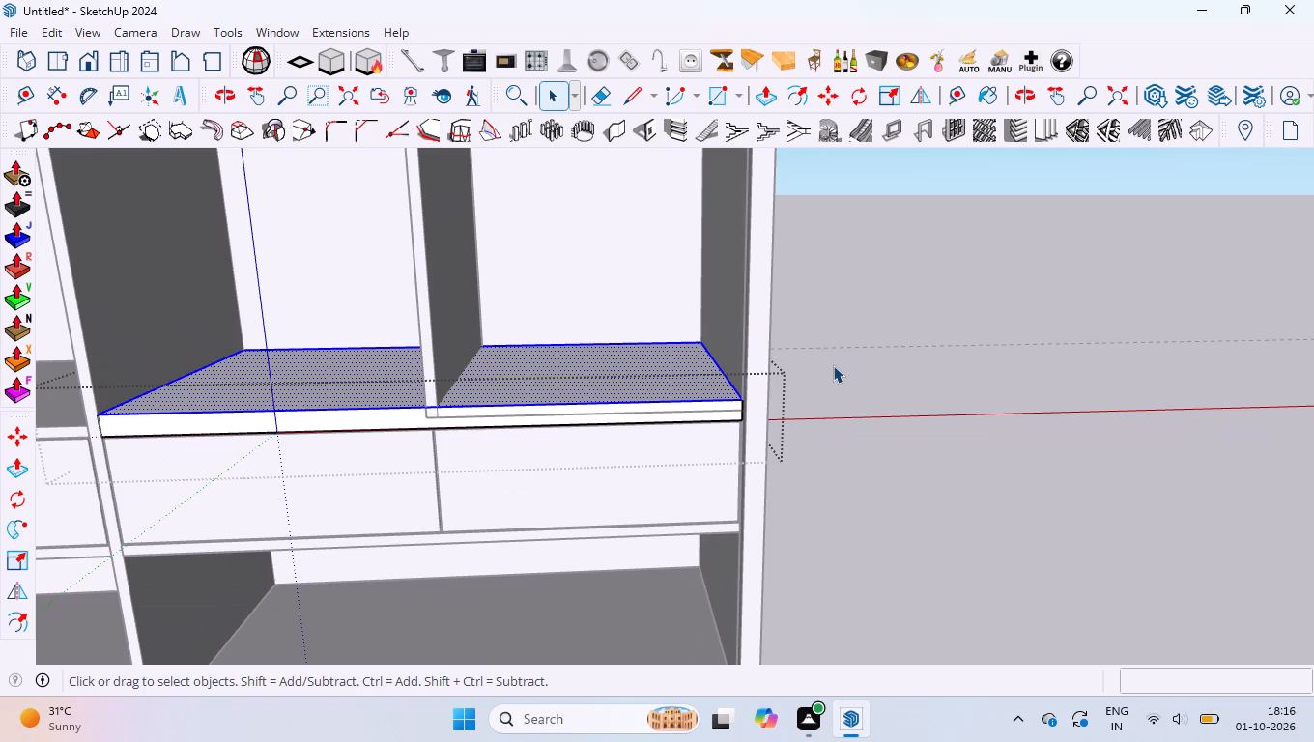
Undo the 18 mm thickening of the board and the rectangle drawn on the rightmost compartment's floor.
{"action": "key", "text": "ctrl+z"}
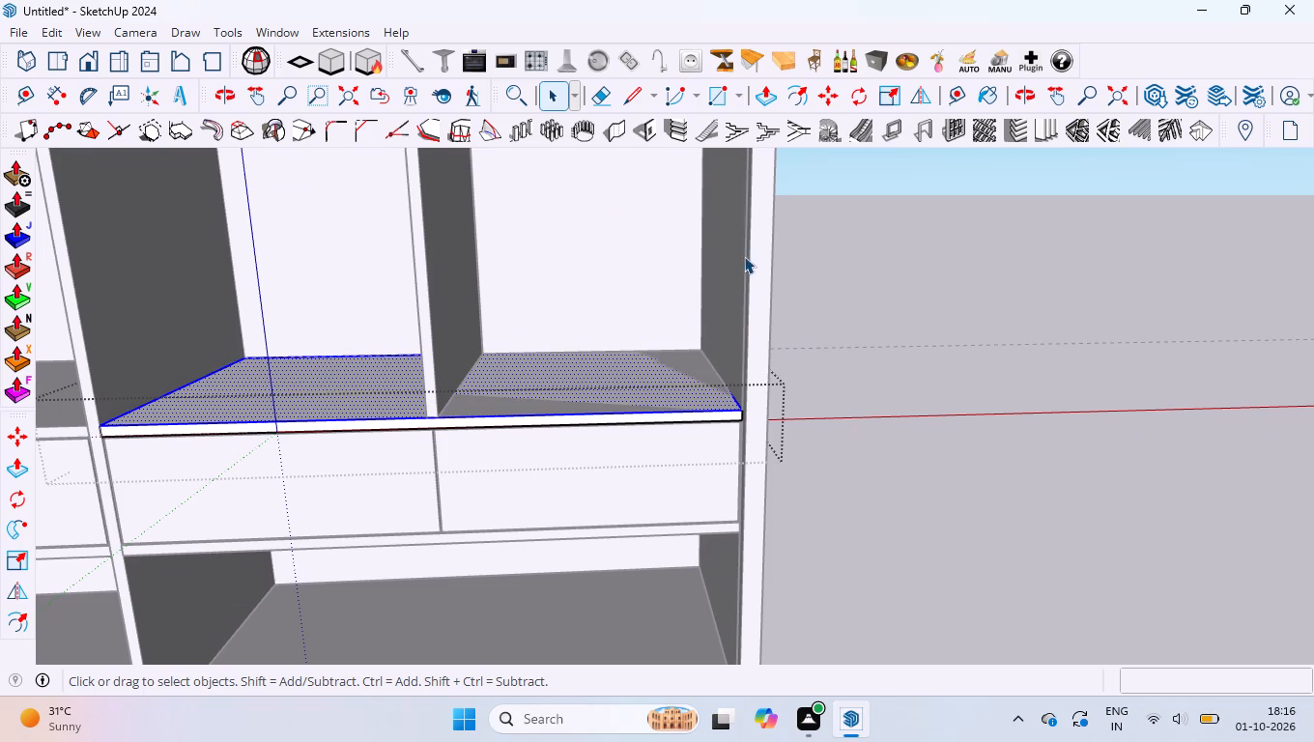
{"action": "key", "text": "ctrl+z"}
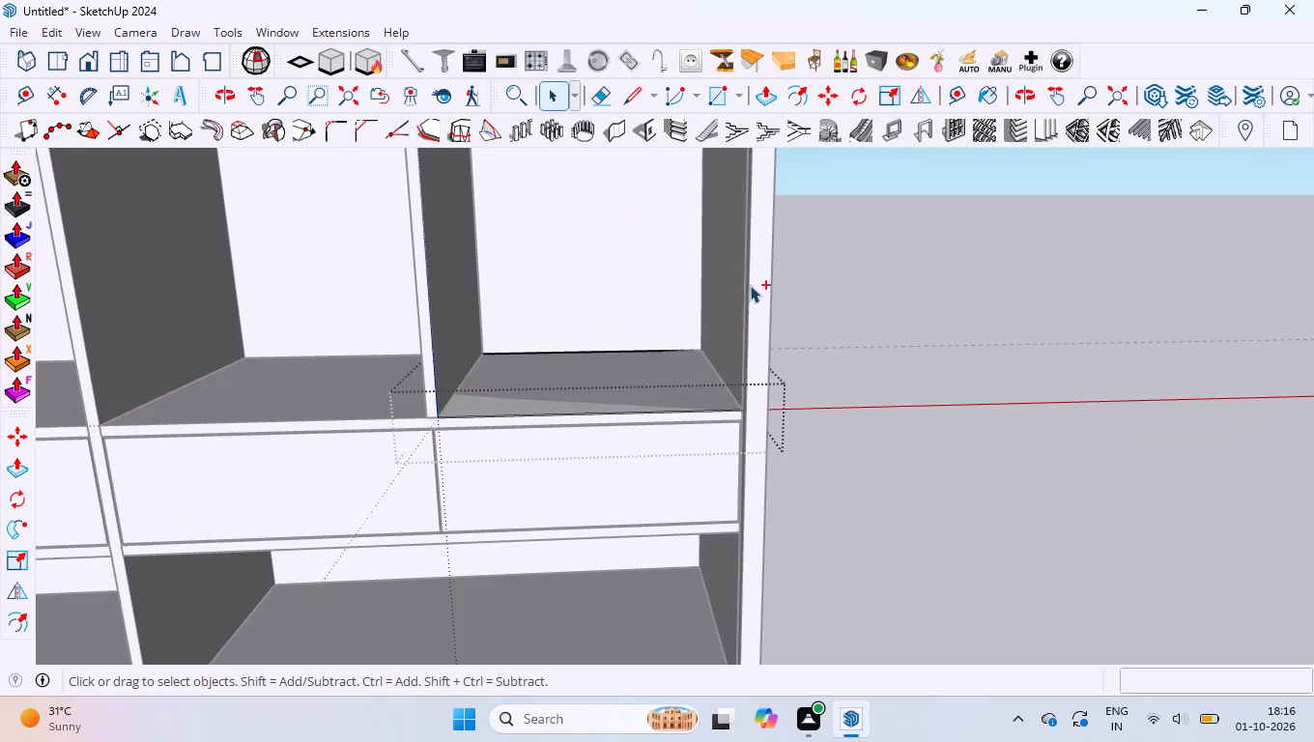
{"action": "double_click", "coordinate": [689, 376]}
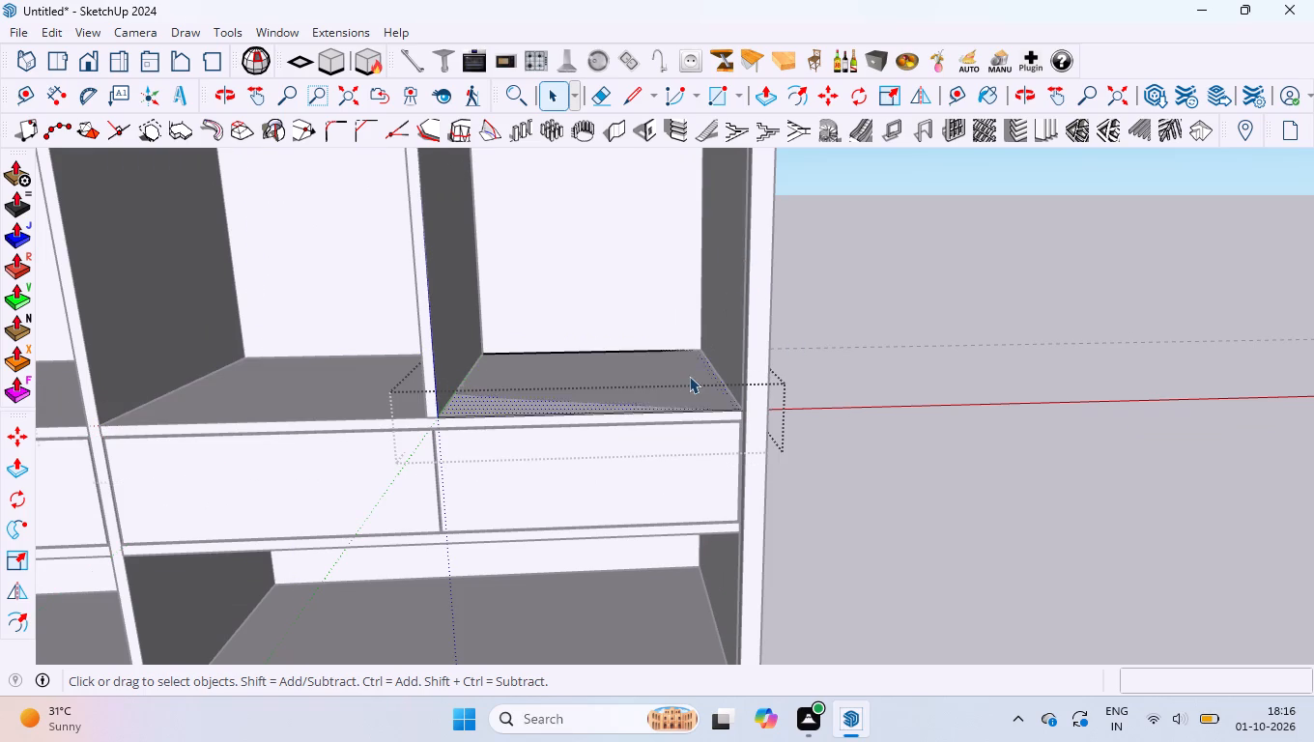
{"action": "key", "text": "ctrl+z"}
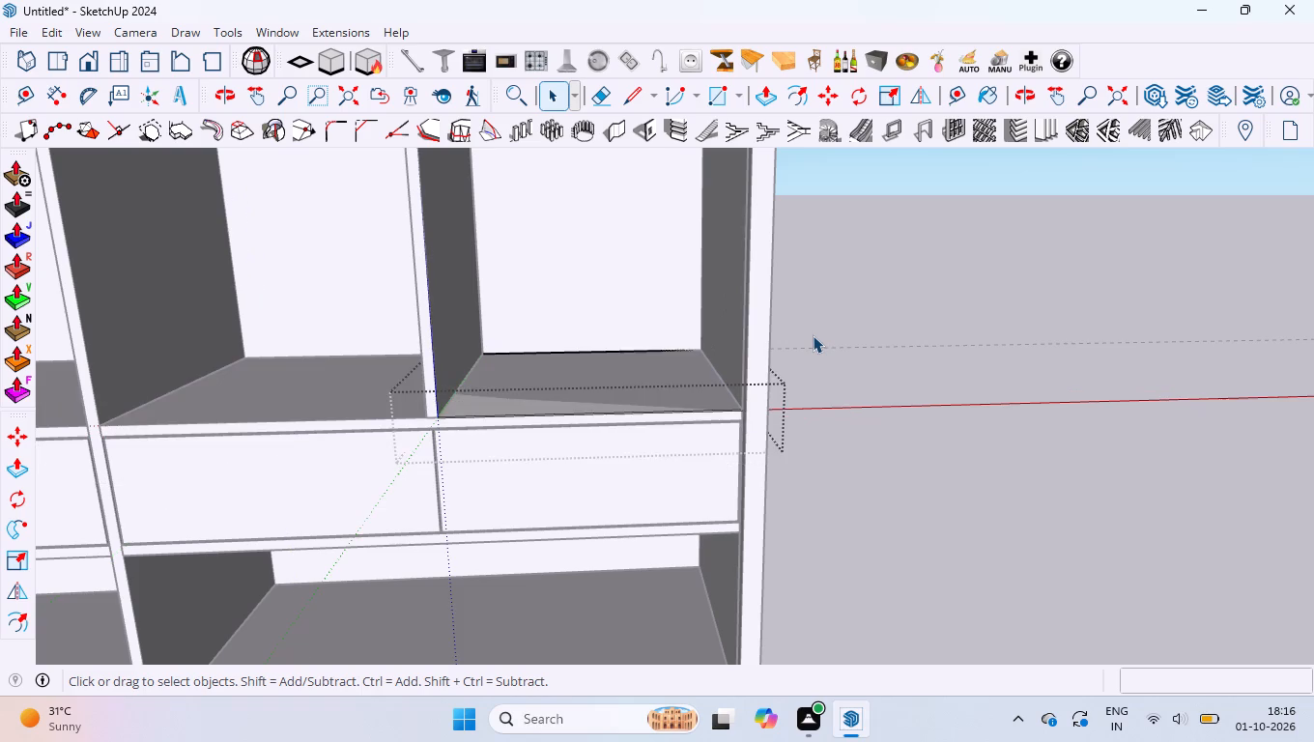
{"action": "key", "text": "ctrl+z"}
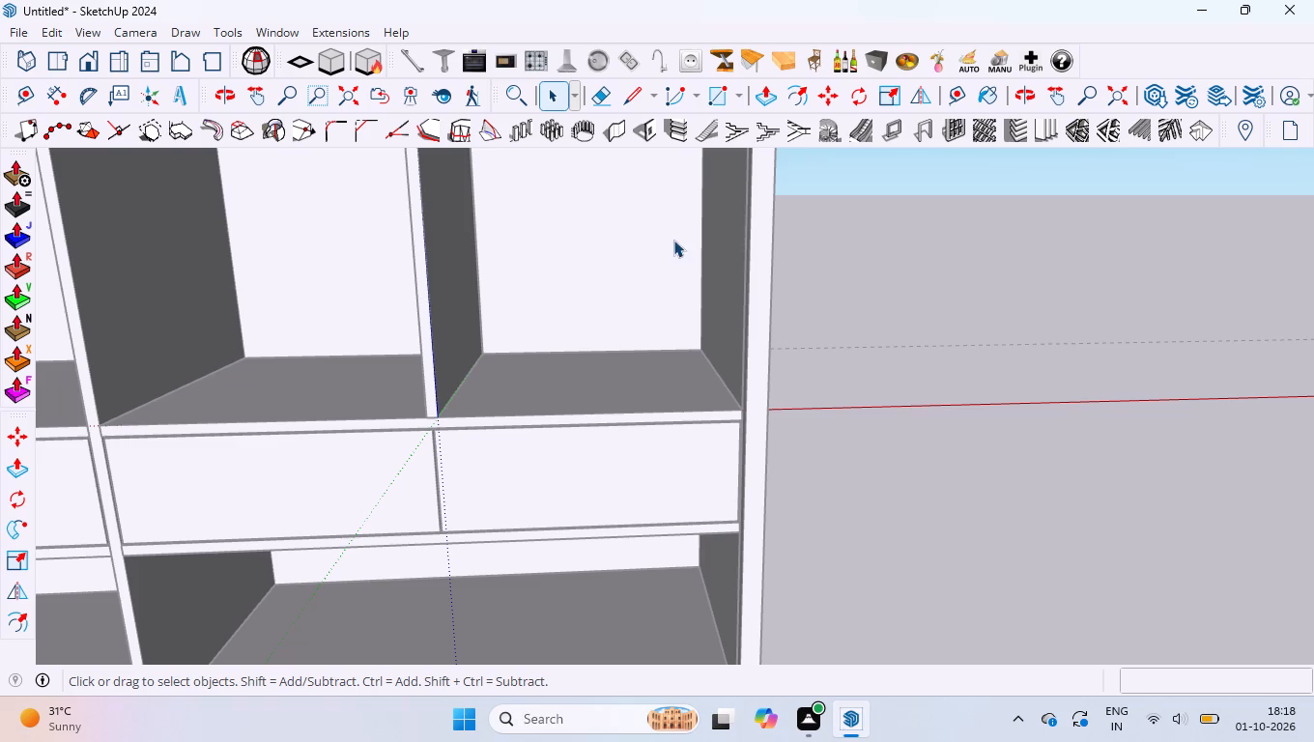
Draw a rectangle about 19.8 by 21.9 inches from the compartment floor's front corner at the divider to its opposite back corner.
{"action": "scroll", "coordinate": [675, 275], "scroll_direction": "down", "scroll_amount": 5}
{"action": "scroll", "coordinate": [622, 385], "scroll_direction": "down", "scroll_amount": 6}
{"action": "middle_click_drag", "start_coordinate": [613, 338], "coordinate": [616, 376]}
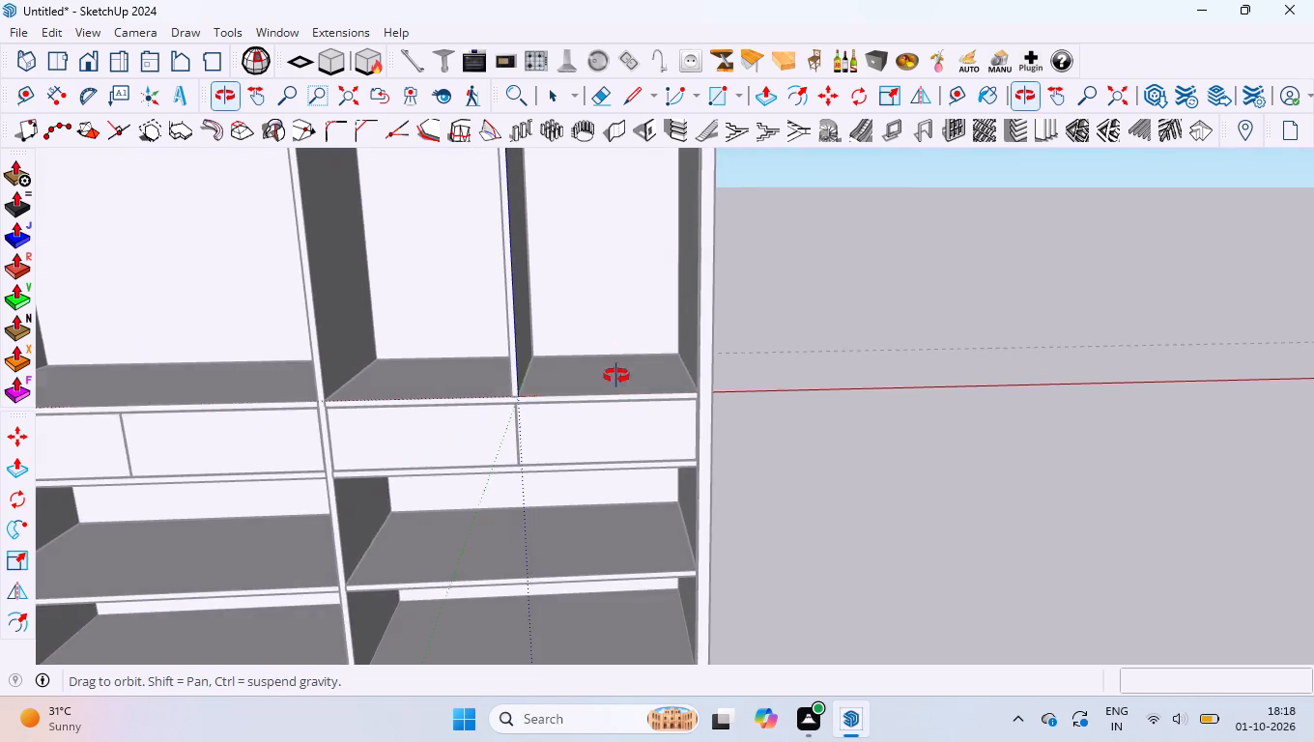
{"action": "middle_click_drag", "start_coordinate": [616, 376], "coordinate": [600, 509]}
{"action": "scroll", "coordinate": [528, 378], "scroll_direction": "up", "scroll_amount": 4}
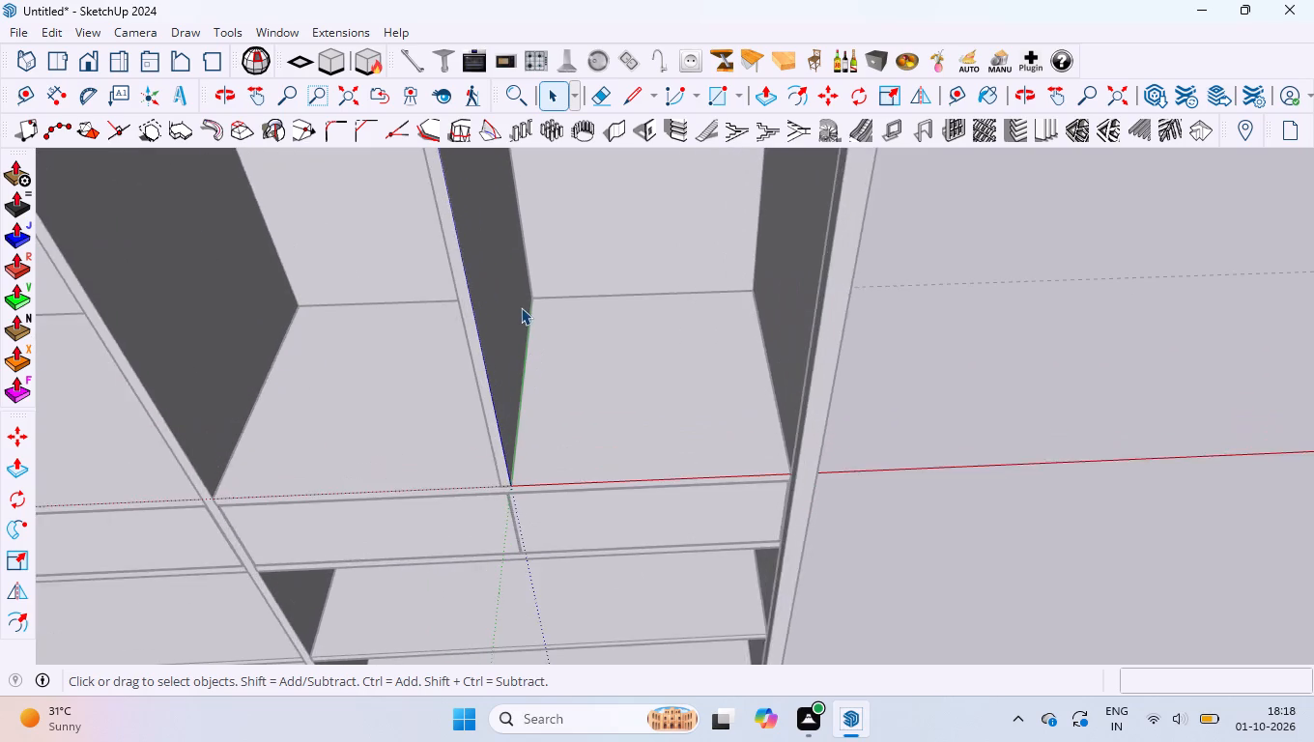
{"action": "scroll", "coordinate": [520, 306], "scroll_direction": "up", "scroll_amount": 3}
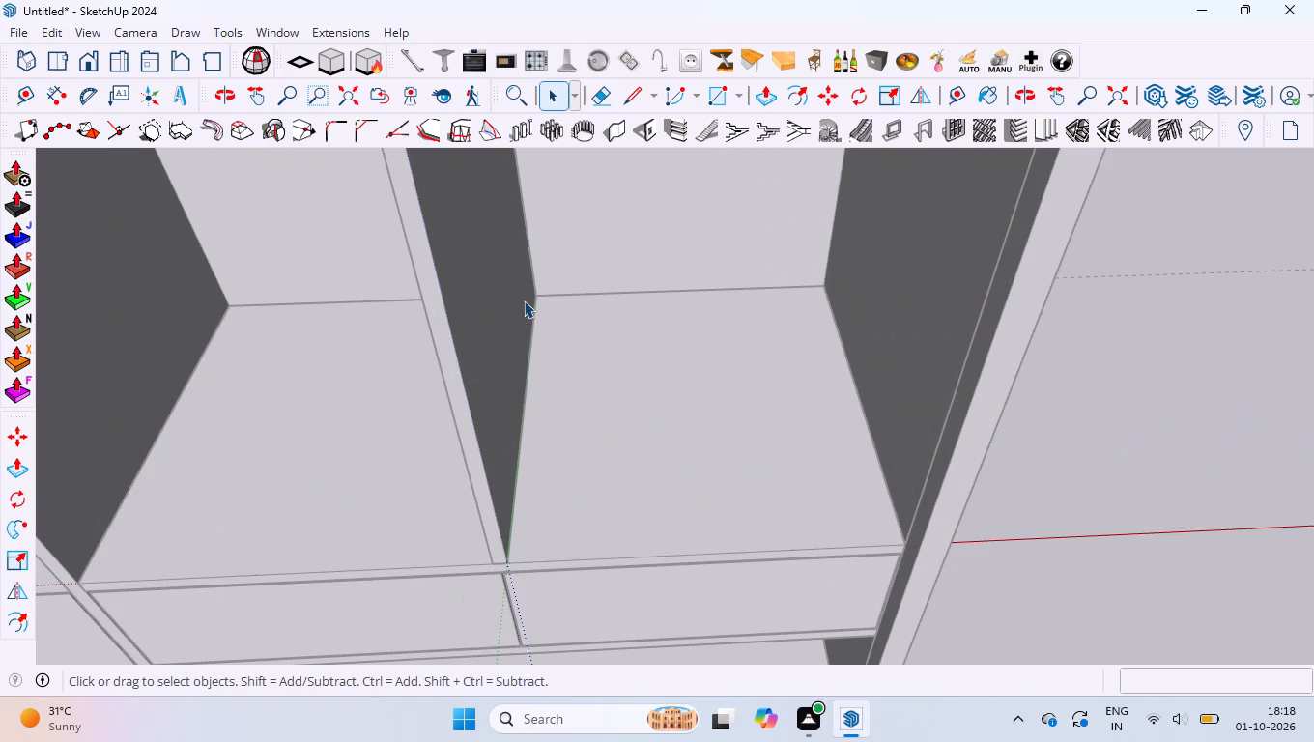
{"action": "key", "text": "r"}
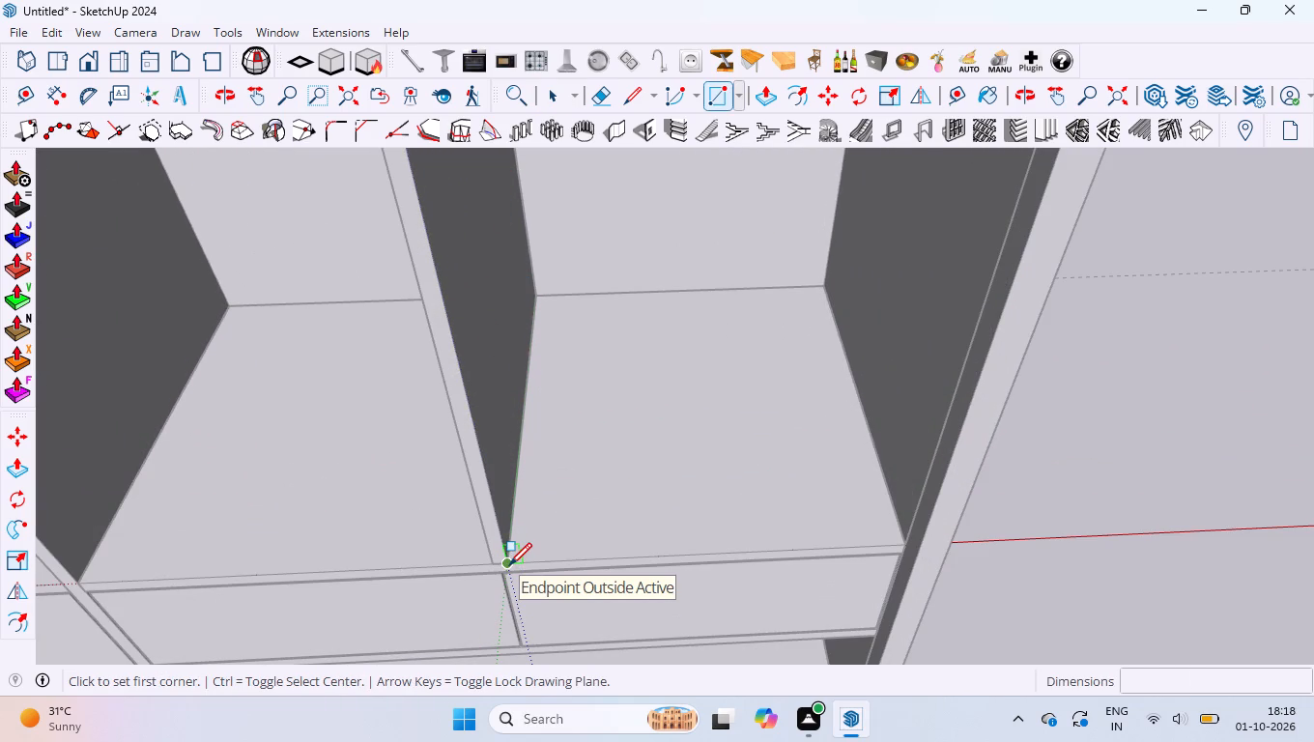
{"action": "left_click", "coordinate": [509, 565]}
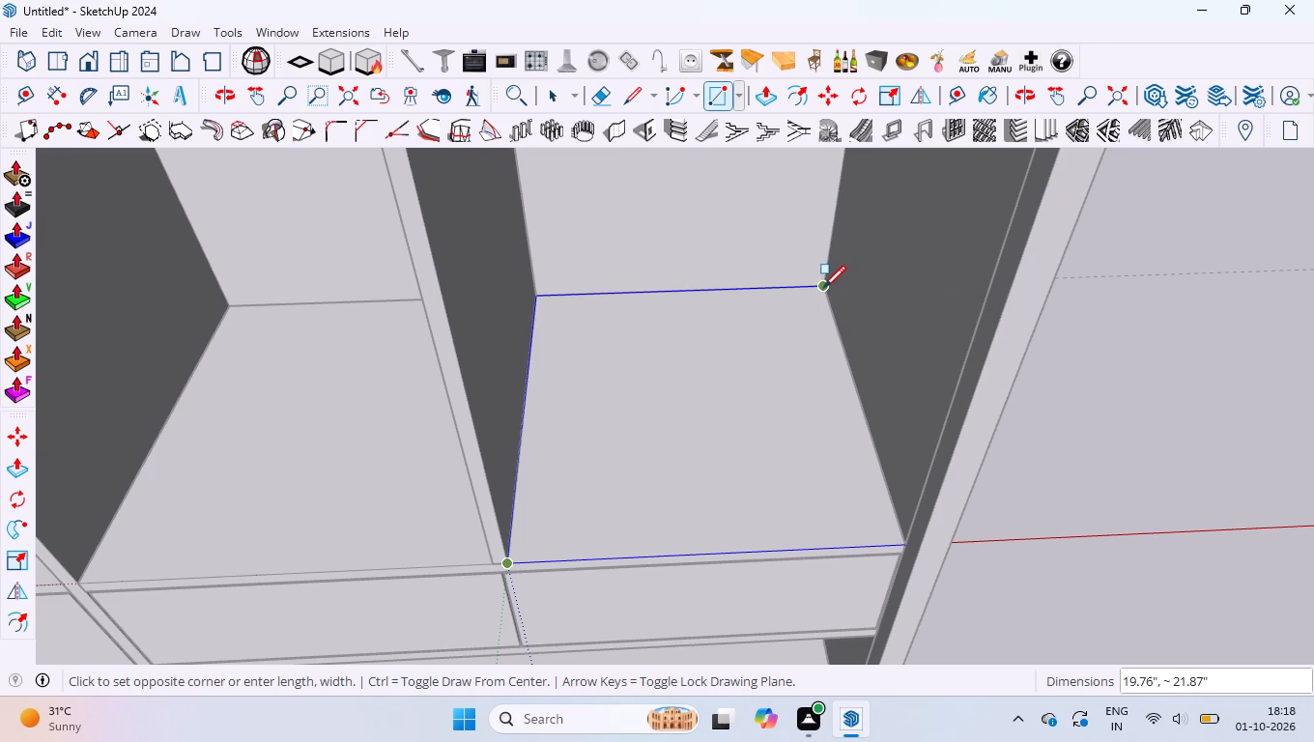
{"action": "left_click", "coordinate": [823, 286]}
Push/pull the new rectangle up 18 mm to form the shelf board, and close the group.
{"action": "key", "text": "p"}
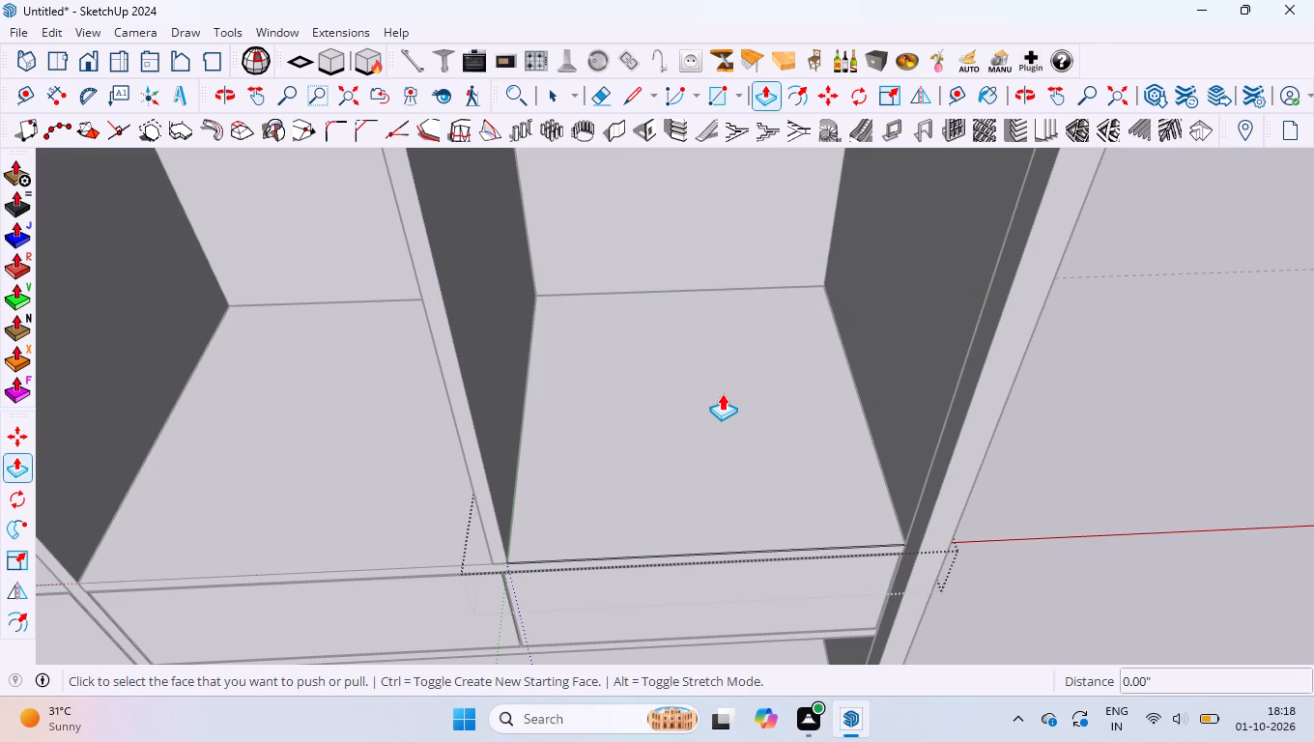
{"action": "left_click", "coordinate": [722, 393]}
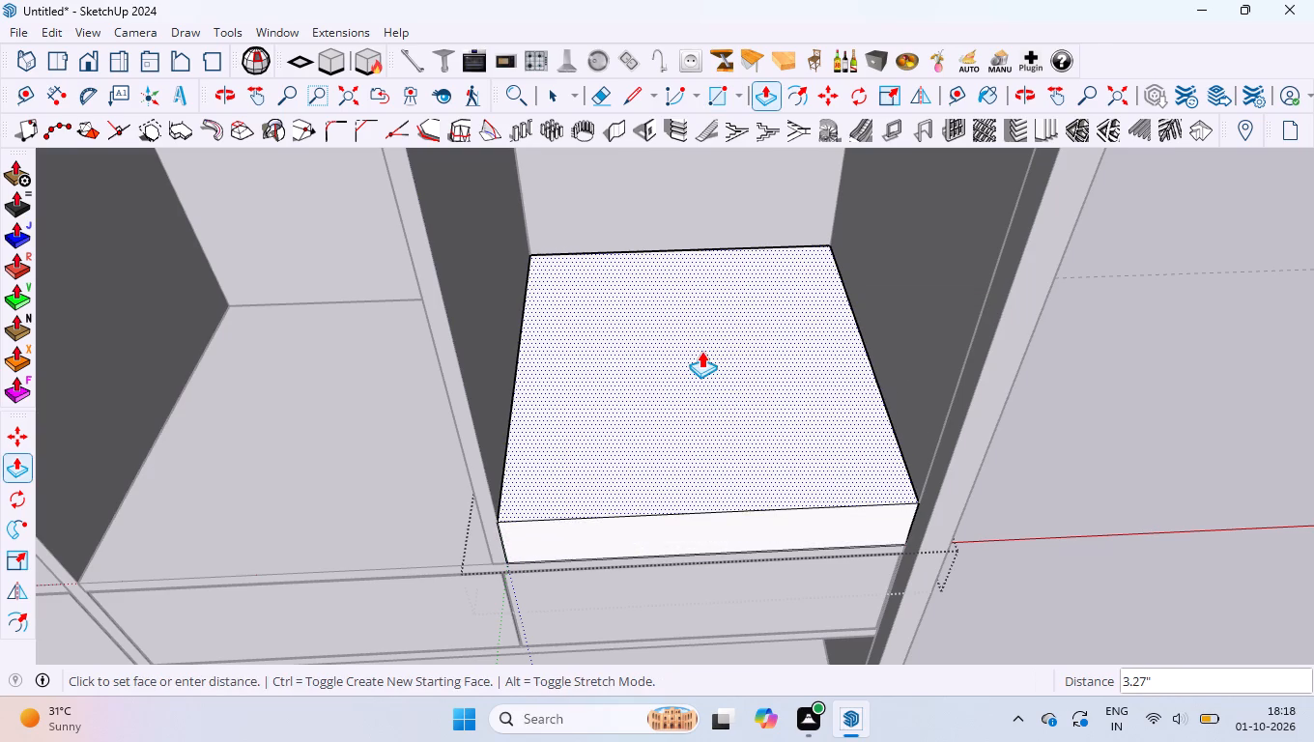
{"action": "type", "text": "18MM"}
{"action": "key", "text": "Return"}
{"action": "key", "text": "space"}
{"action": "middle_click_drag", "start_coordinate": [602, 524], "coordinate": [600, 514]}
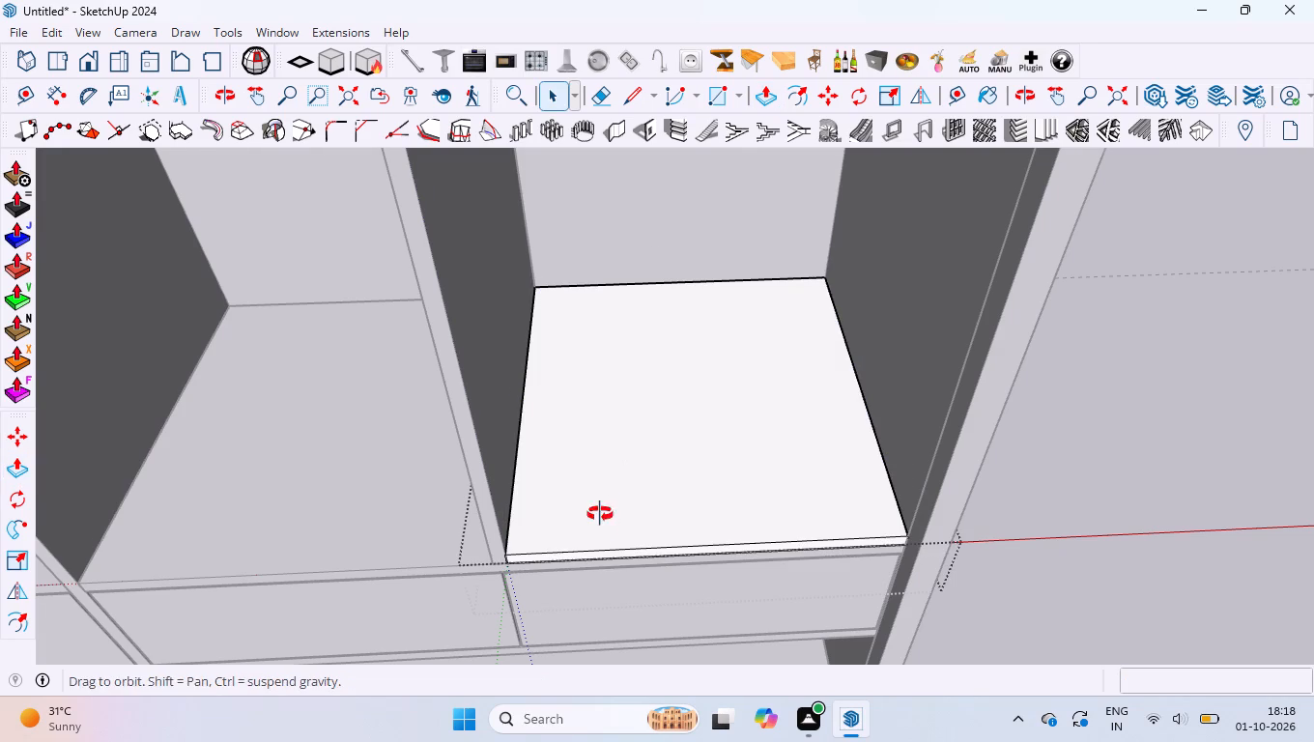
{"action": "middle_click_drag", "start_coordinate": [600, 514], "coordinate": [592, 474]}
{"action": "left_click", "coordinate": [1077, 490]}
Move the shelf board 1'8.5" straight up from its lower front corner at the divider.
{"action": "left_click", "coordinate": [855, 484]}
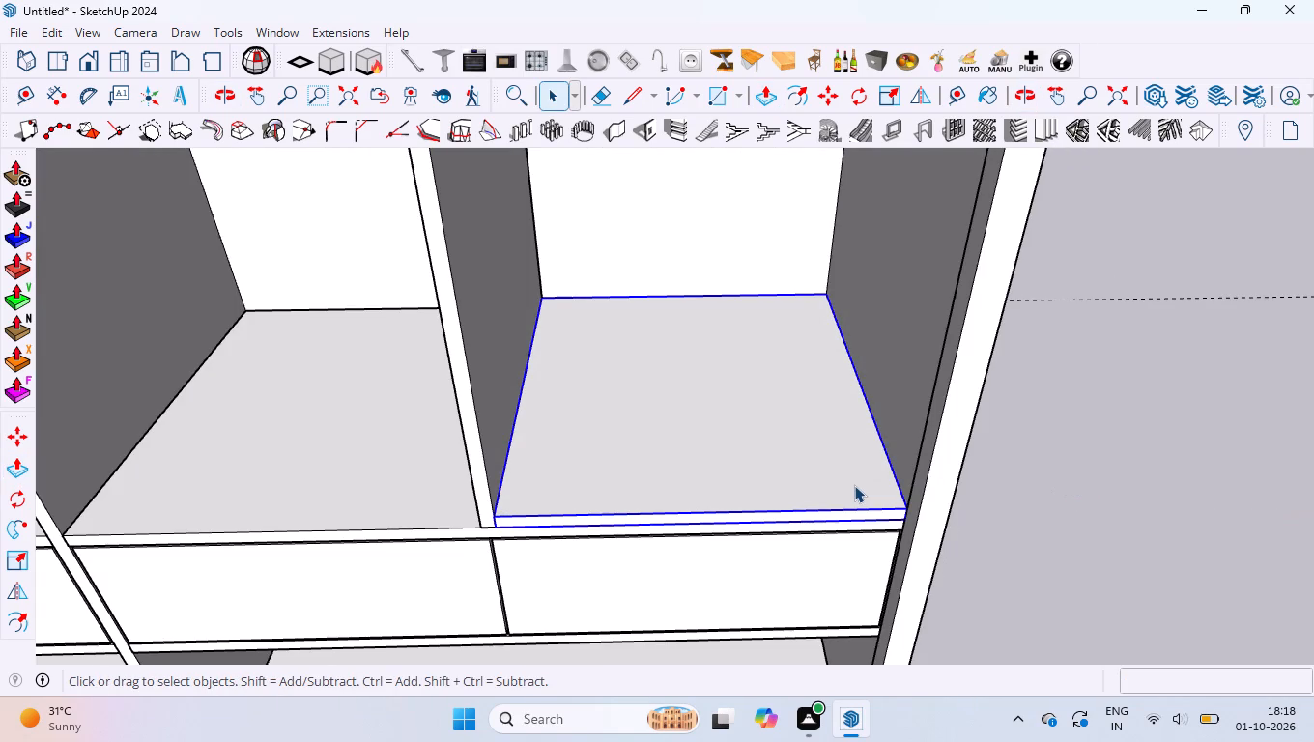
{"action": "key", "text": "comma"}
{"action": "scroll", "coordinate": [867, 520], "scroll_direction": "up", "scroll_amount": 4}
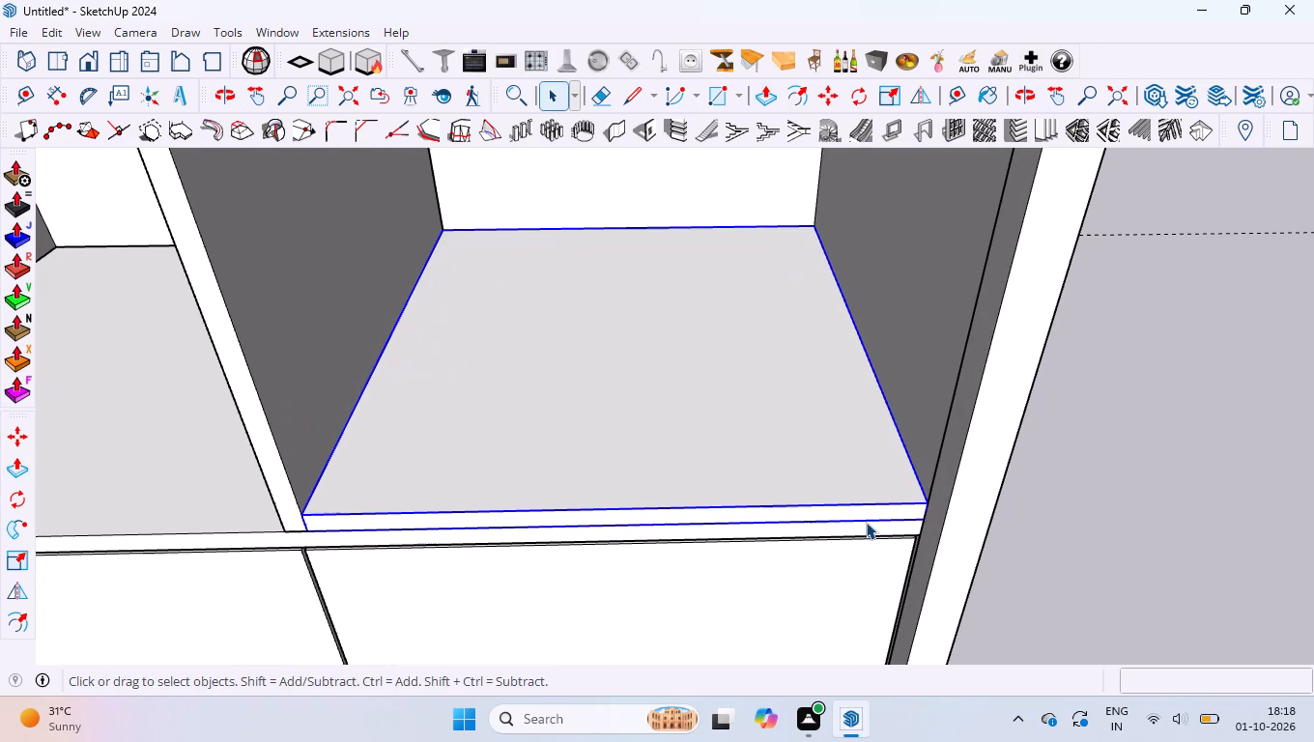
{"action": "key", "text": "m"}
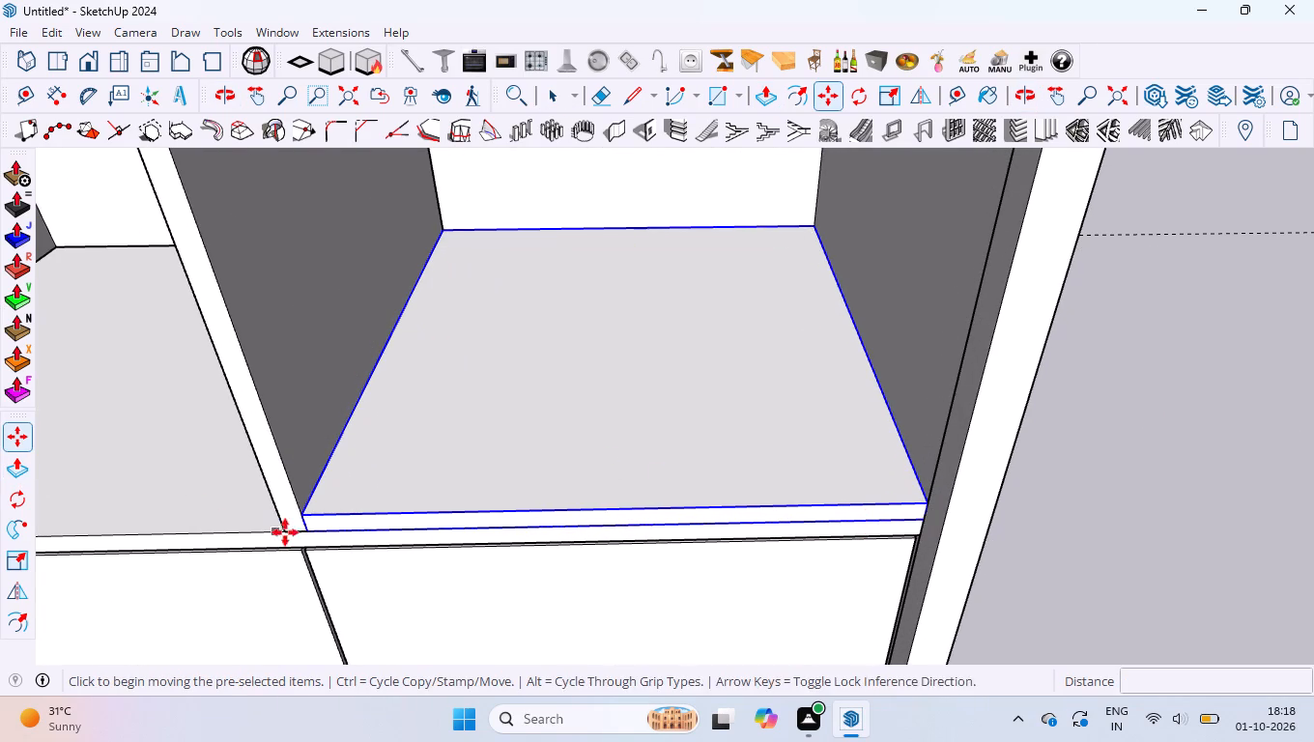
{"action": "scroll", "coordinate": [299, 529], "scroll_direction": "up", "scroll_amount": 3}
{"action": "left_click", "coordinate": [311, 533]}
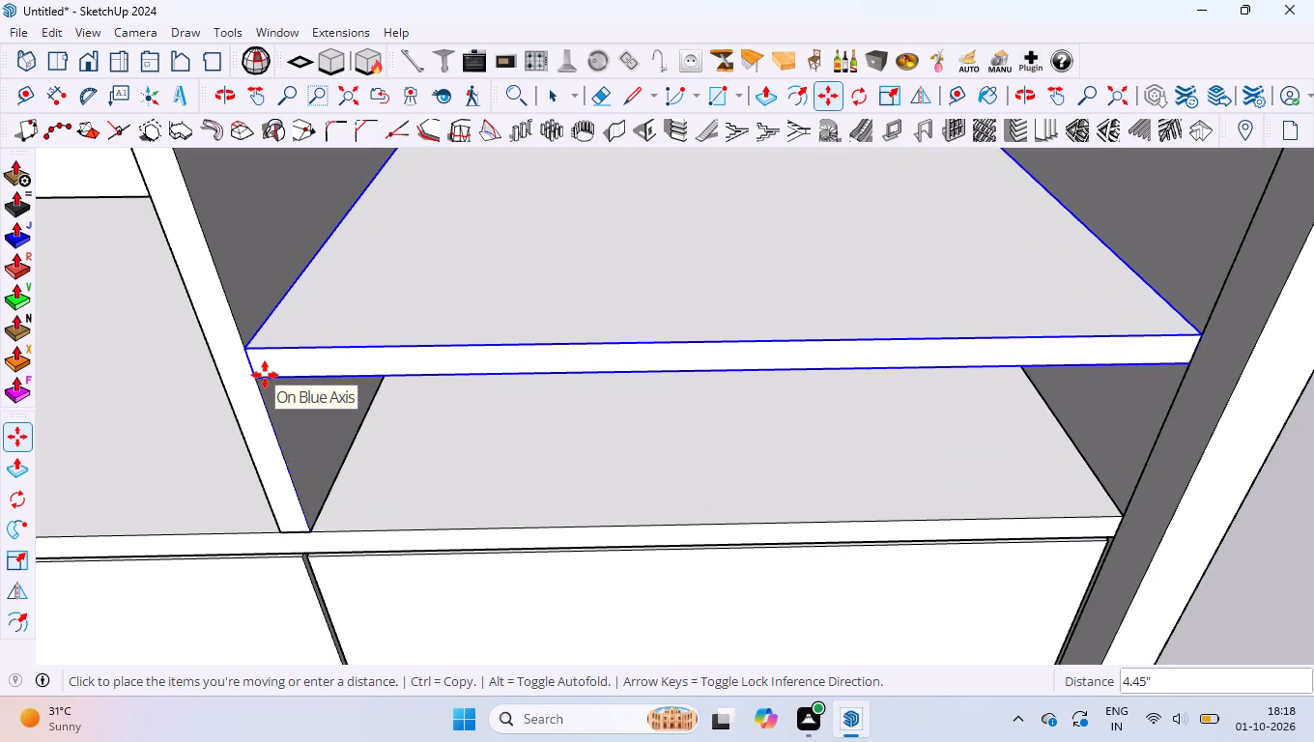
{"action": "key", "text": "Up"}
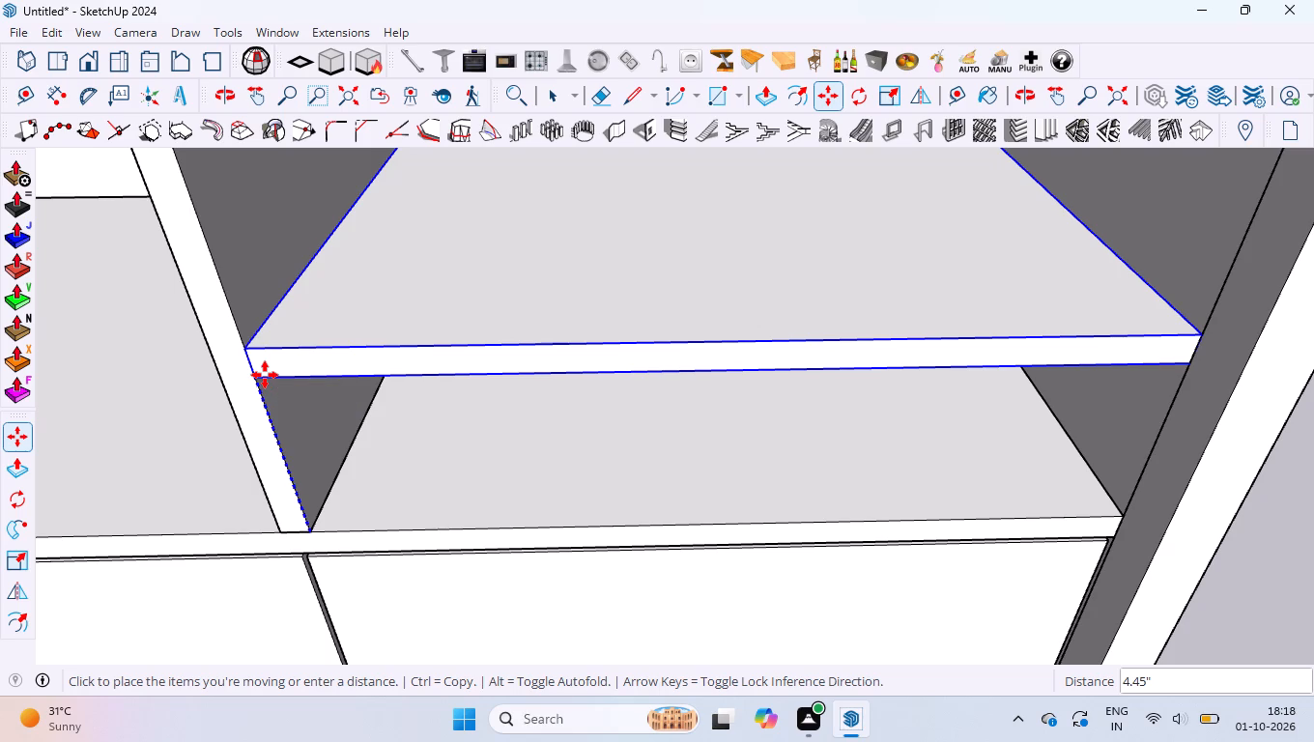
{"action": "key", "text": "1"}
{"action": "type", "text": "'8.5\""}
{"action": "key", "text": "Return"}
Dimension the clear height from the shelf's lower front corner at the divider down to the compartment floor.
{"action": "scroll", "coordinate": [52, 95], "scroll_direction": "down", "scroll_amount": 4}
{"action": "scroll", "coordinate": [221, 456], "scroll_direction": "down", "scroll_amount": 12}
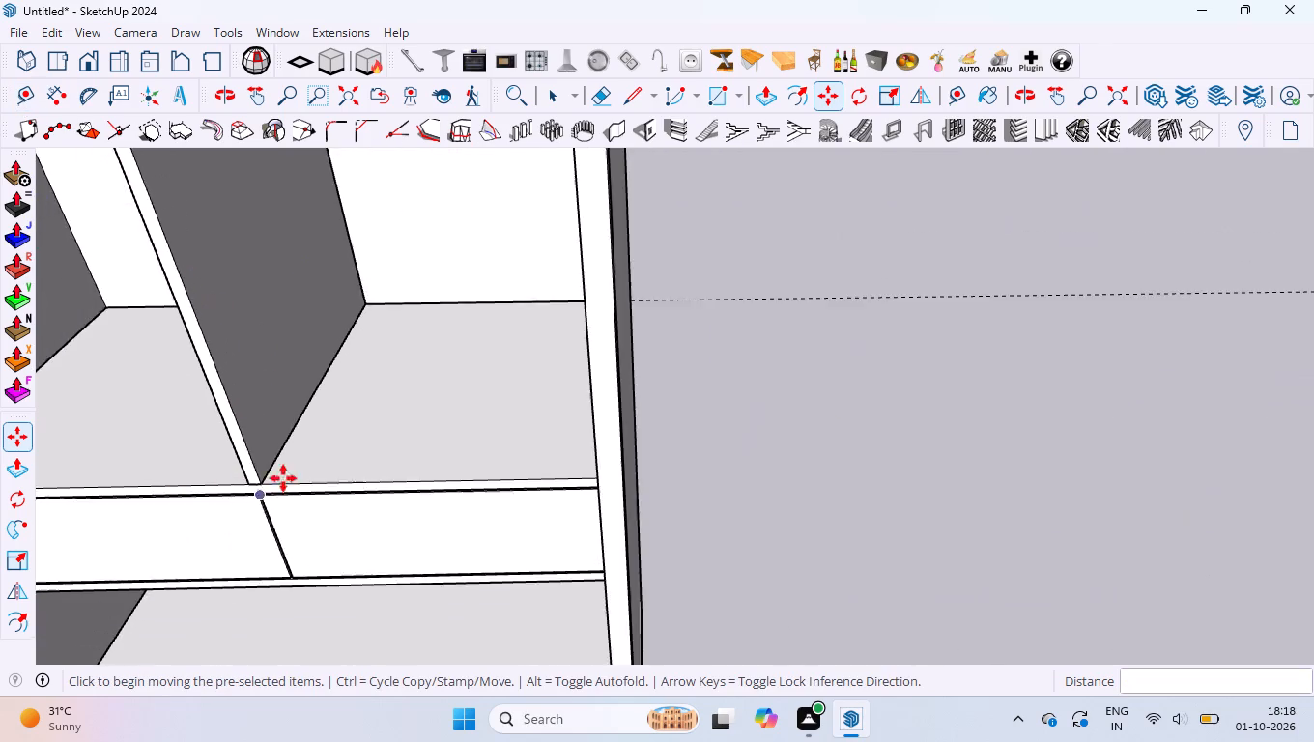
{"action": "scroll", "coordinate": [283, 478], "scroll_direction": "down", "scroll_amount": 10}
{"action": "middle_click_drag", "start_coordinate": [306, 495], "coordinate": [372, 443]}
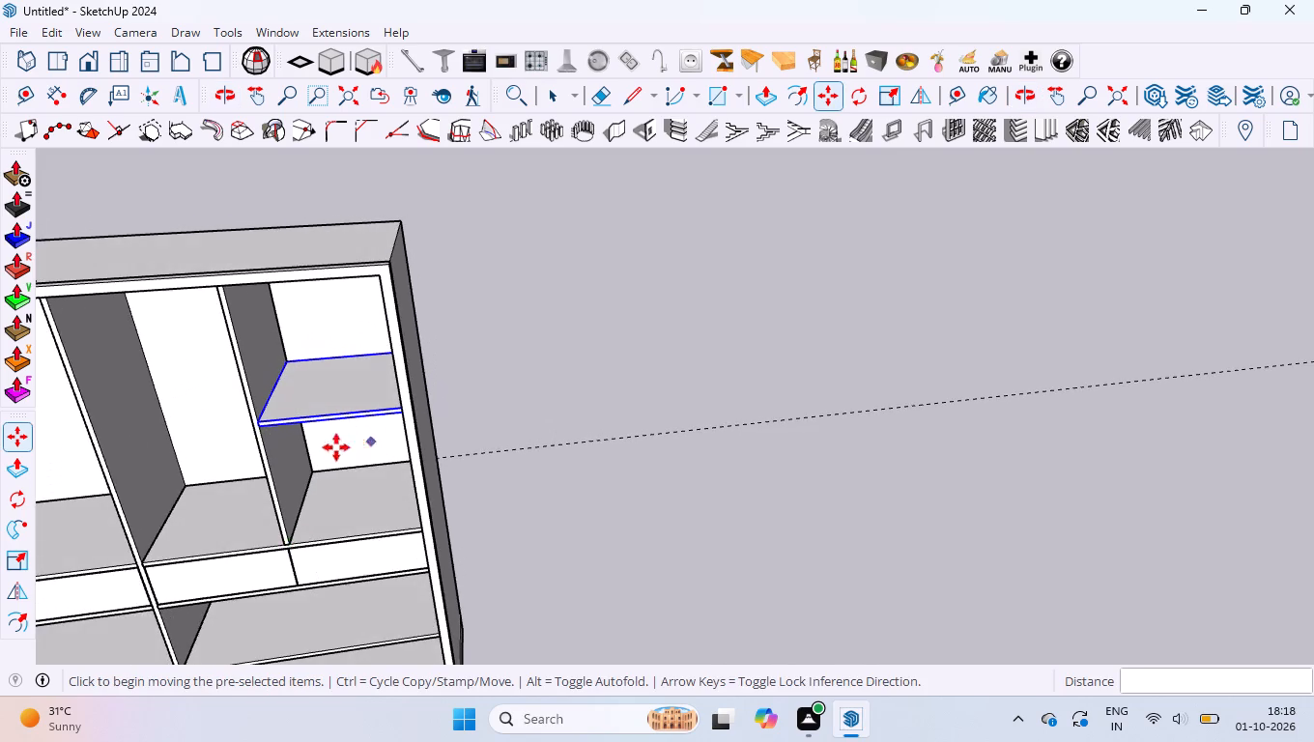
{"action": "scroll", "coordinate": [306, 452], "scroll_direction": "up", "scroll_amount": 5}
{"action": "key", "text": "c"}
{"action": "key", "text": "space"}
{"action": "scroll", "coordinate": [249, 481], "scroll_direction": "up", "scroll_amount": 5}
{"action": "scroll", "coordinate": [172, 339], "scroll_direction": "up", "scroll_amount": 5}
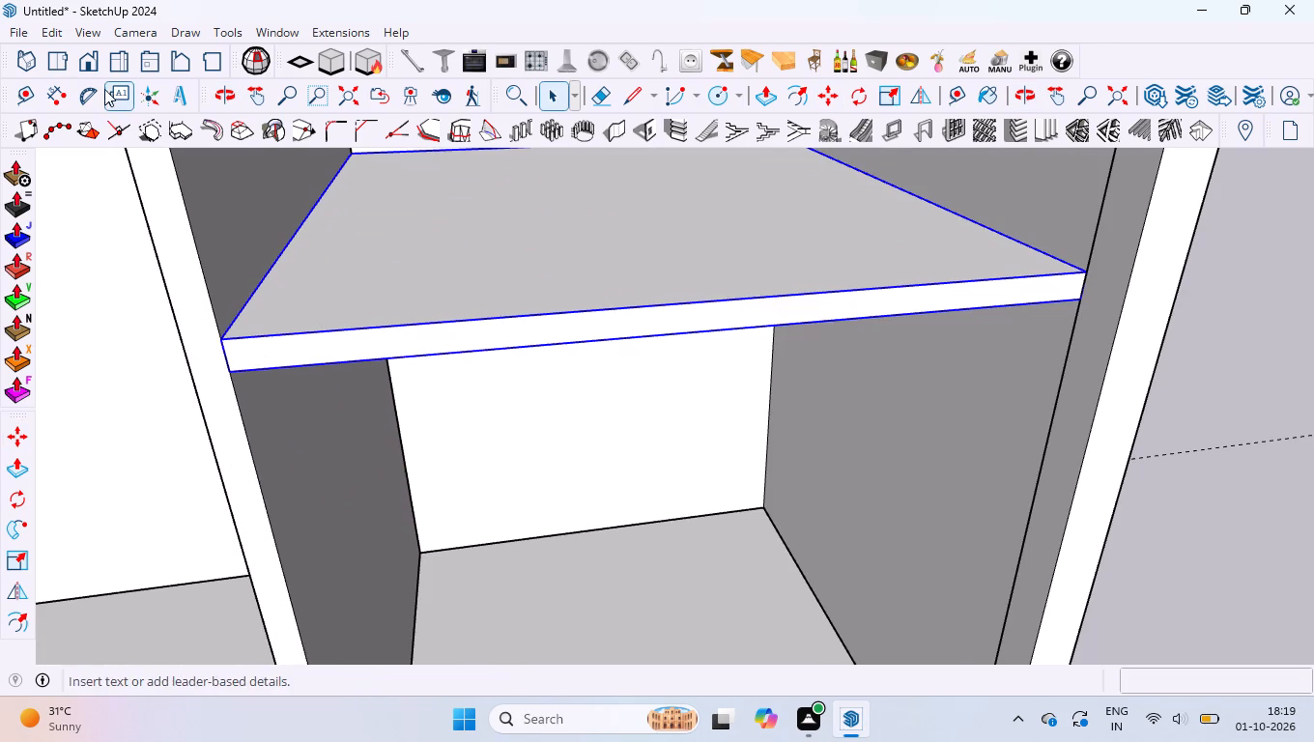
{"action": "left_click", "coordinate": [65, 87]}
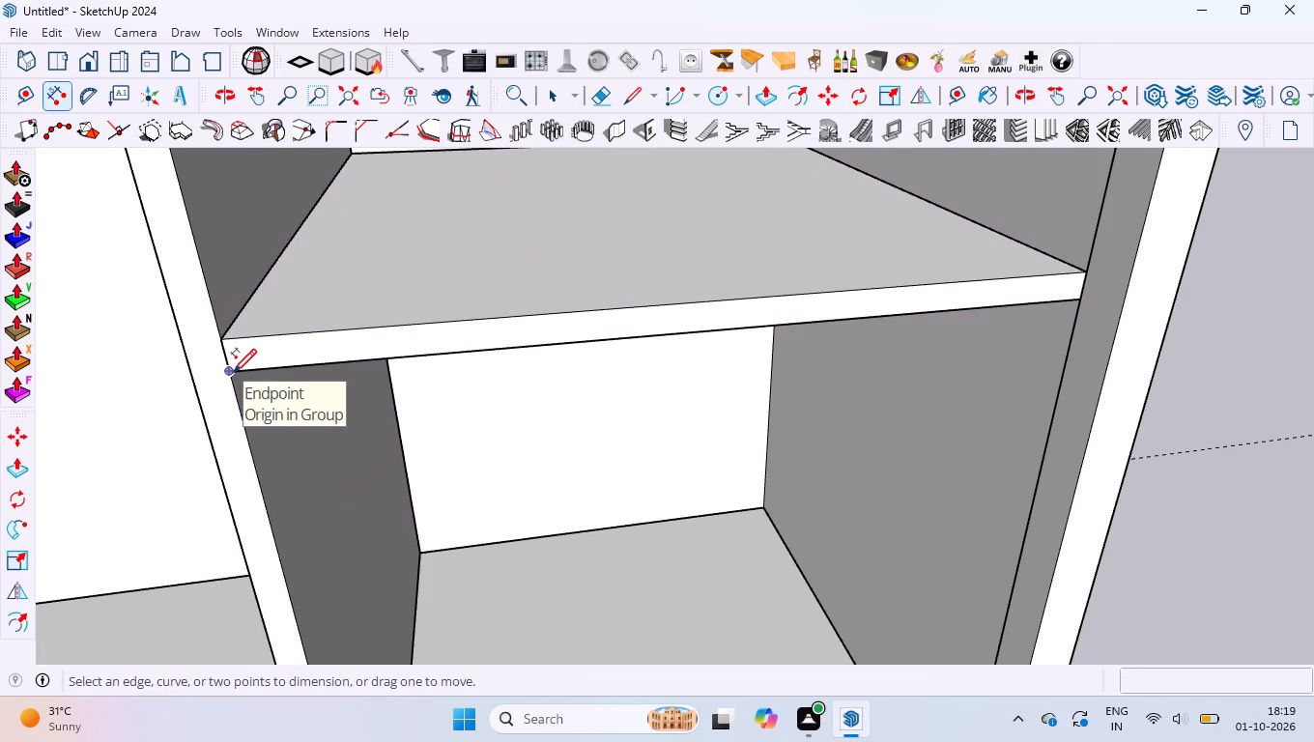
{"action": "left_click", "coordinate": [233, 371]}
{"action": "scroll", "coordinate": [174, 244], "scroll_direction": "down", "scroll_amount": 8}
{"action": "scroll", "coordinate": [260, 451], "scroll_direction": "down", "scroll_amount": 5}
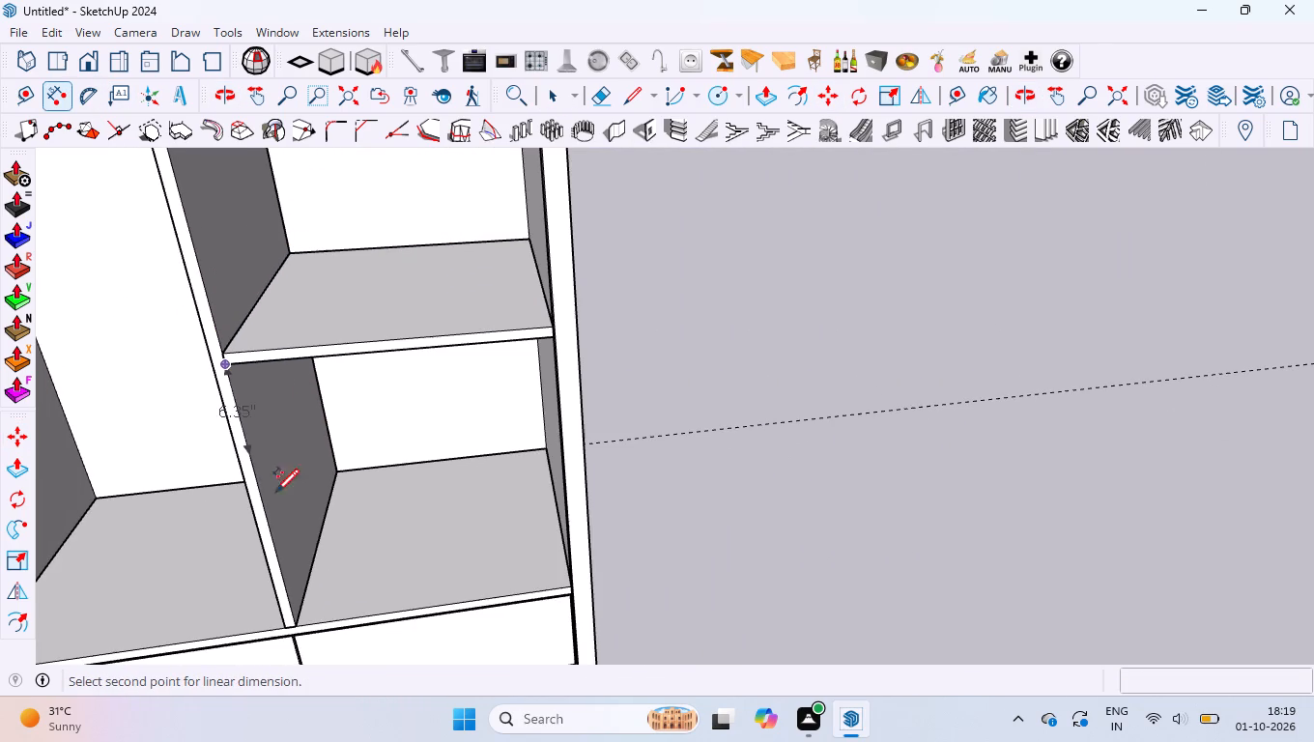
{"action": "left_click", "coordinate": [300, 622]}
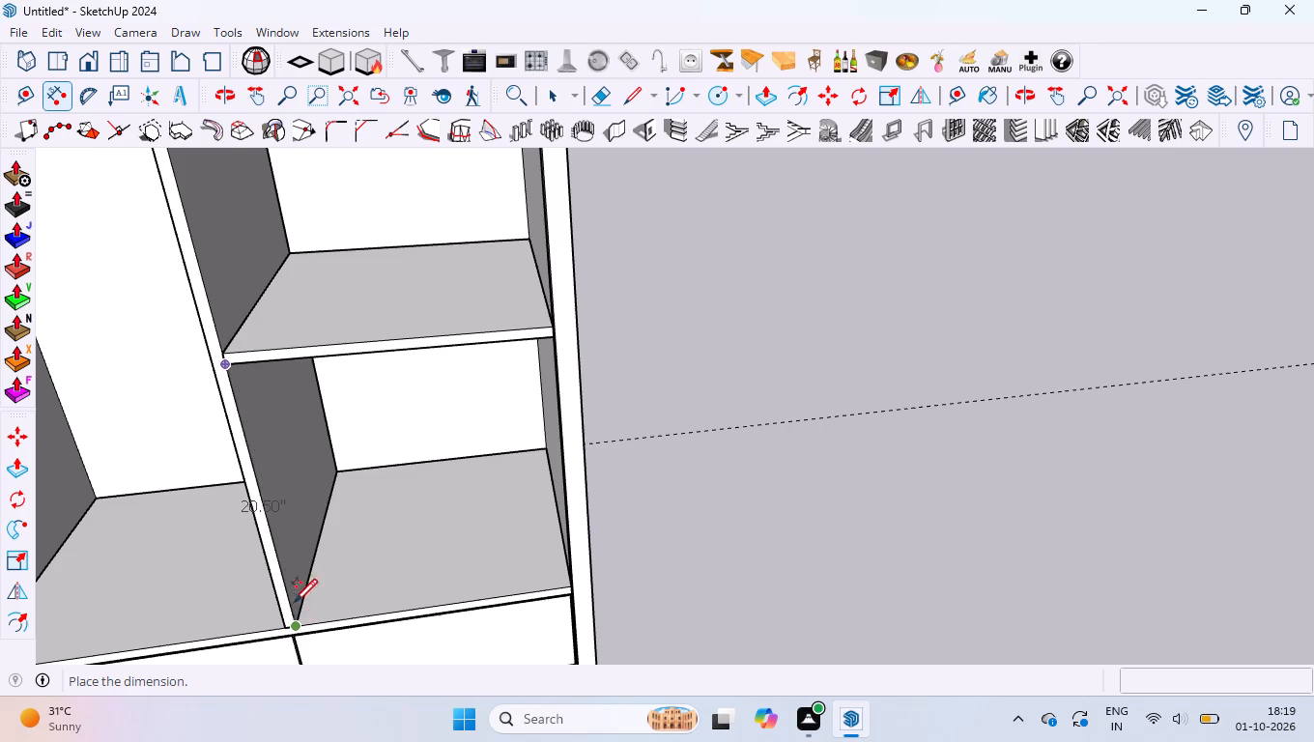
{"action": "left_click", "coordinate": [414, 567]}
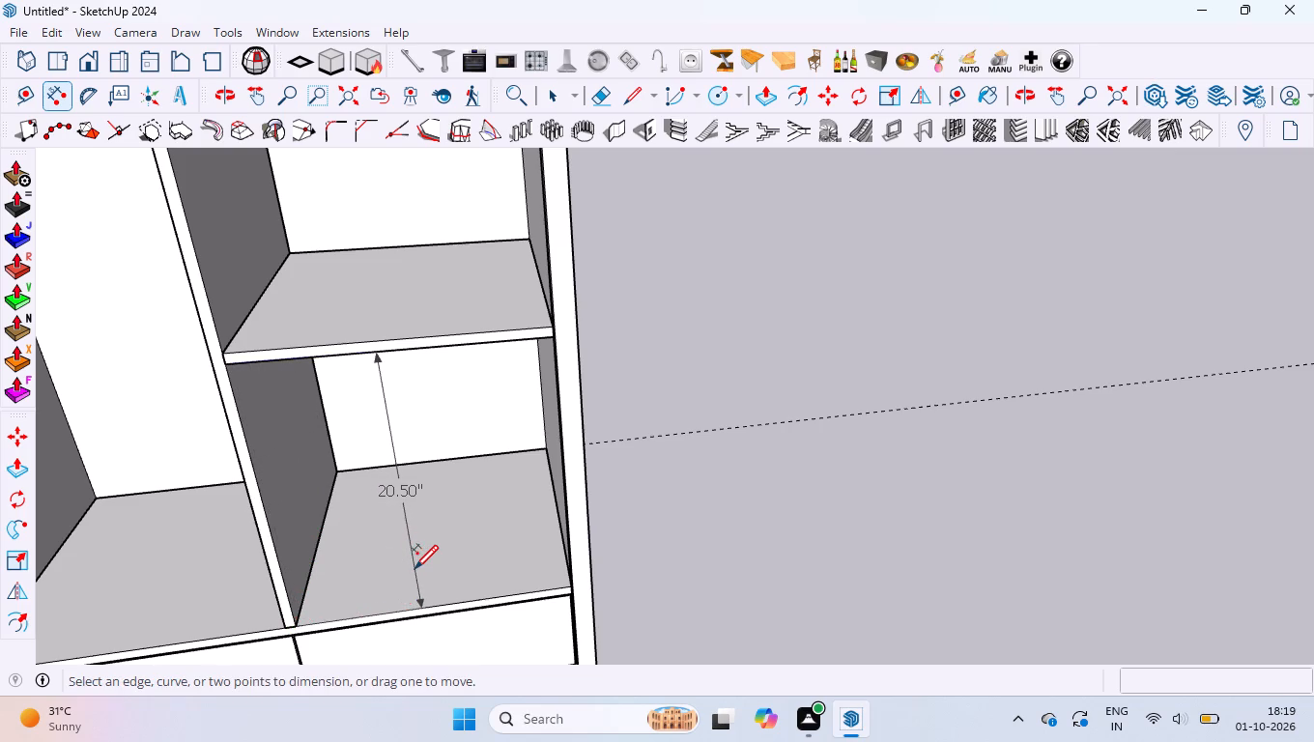
Set the model's length units to feet and close the model settings.
{"action": "left_click", "coordinate": [273, 33]}
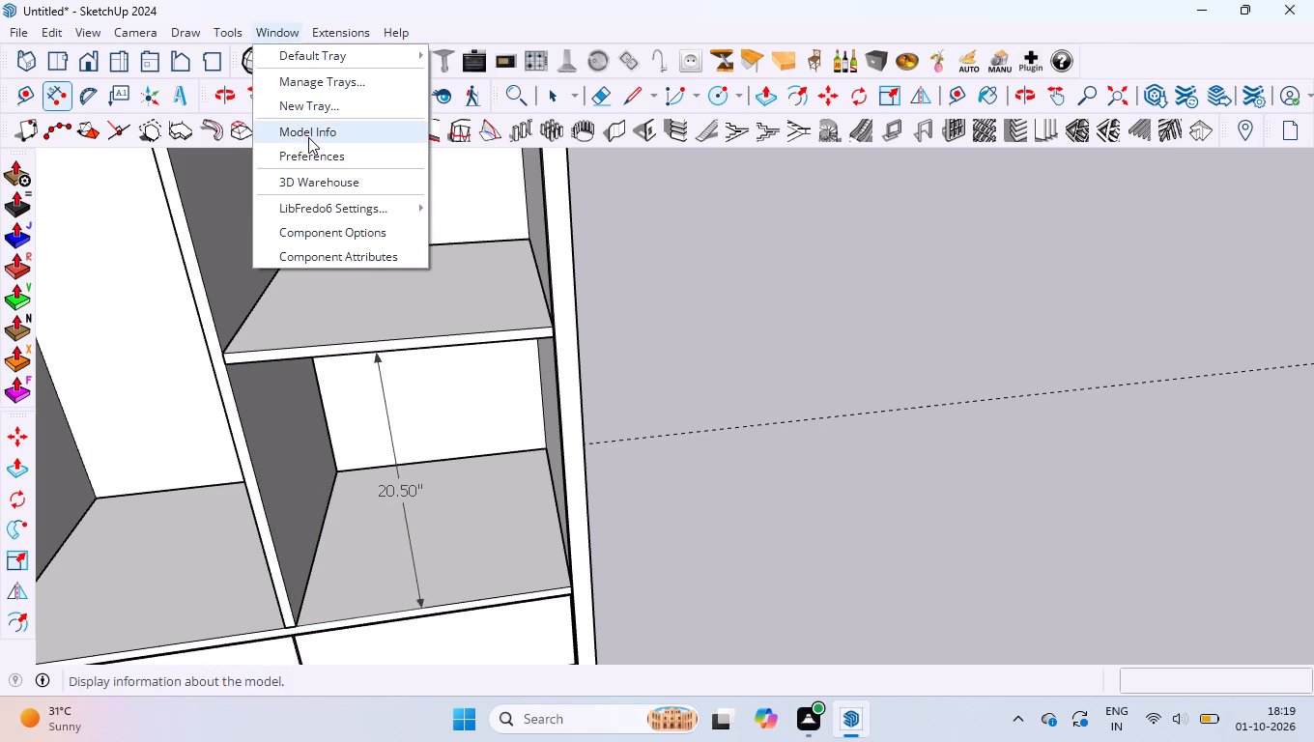
{"action": "left_click", "coordinate": [308, 137]}
{"action": "left_click", "coordinate": [610, 279]}
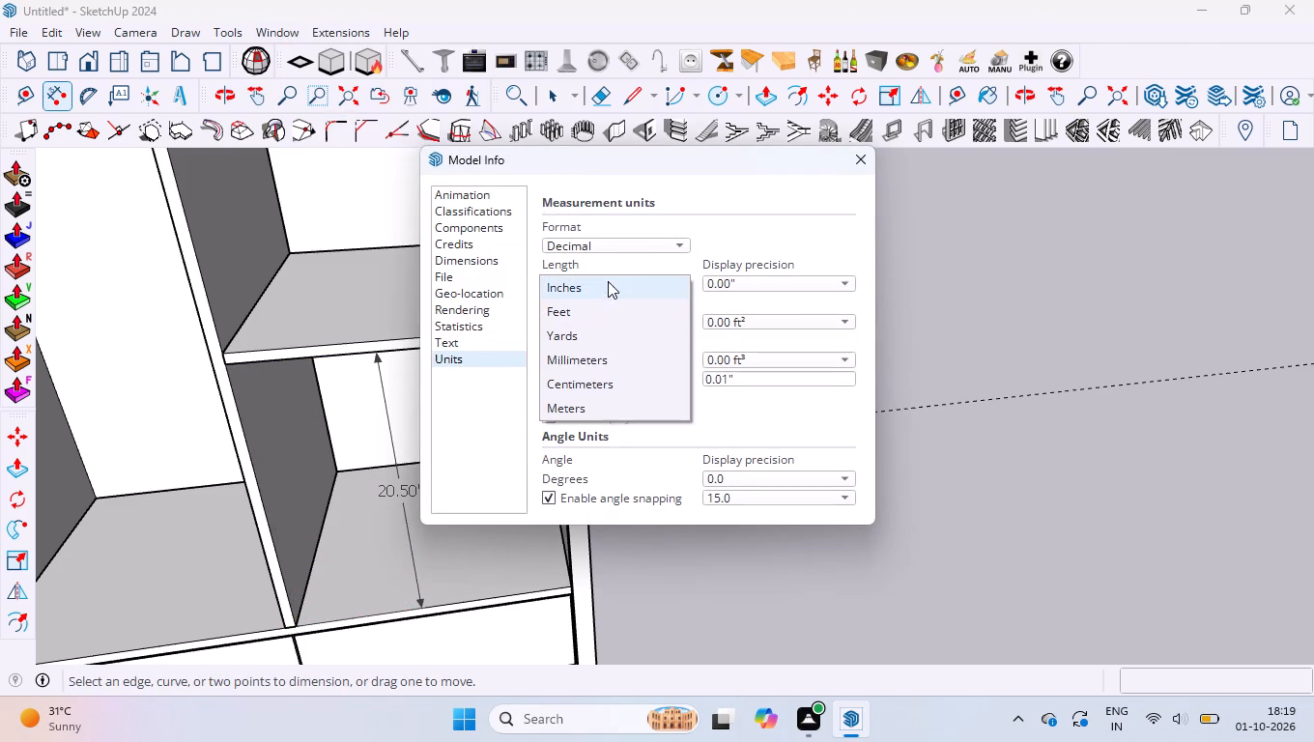
{"action": "left_click", "coordinate": [589, 309]}
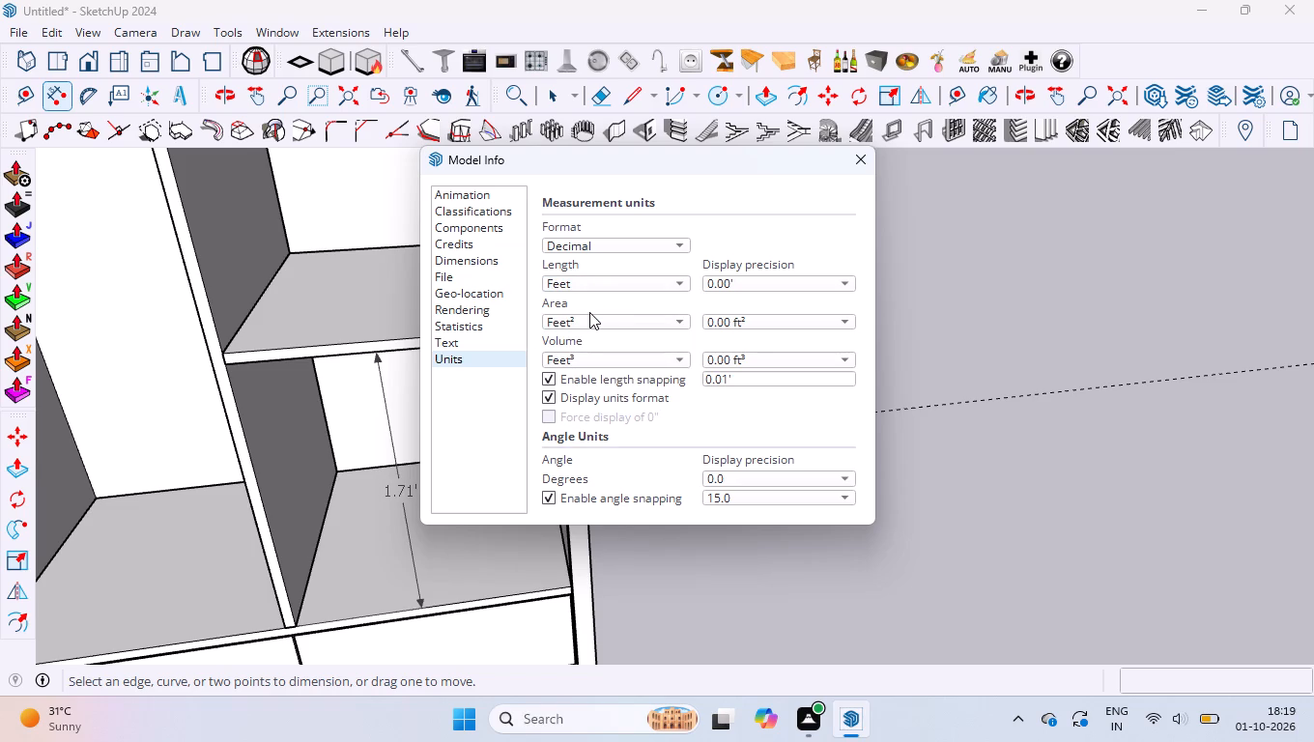
{"action": "left_click_drag", "start_coordinate": [547, 165], "coordinate": [762, 175]}
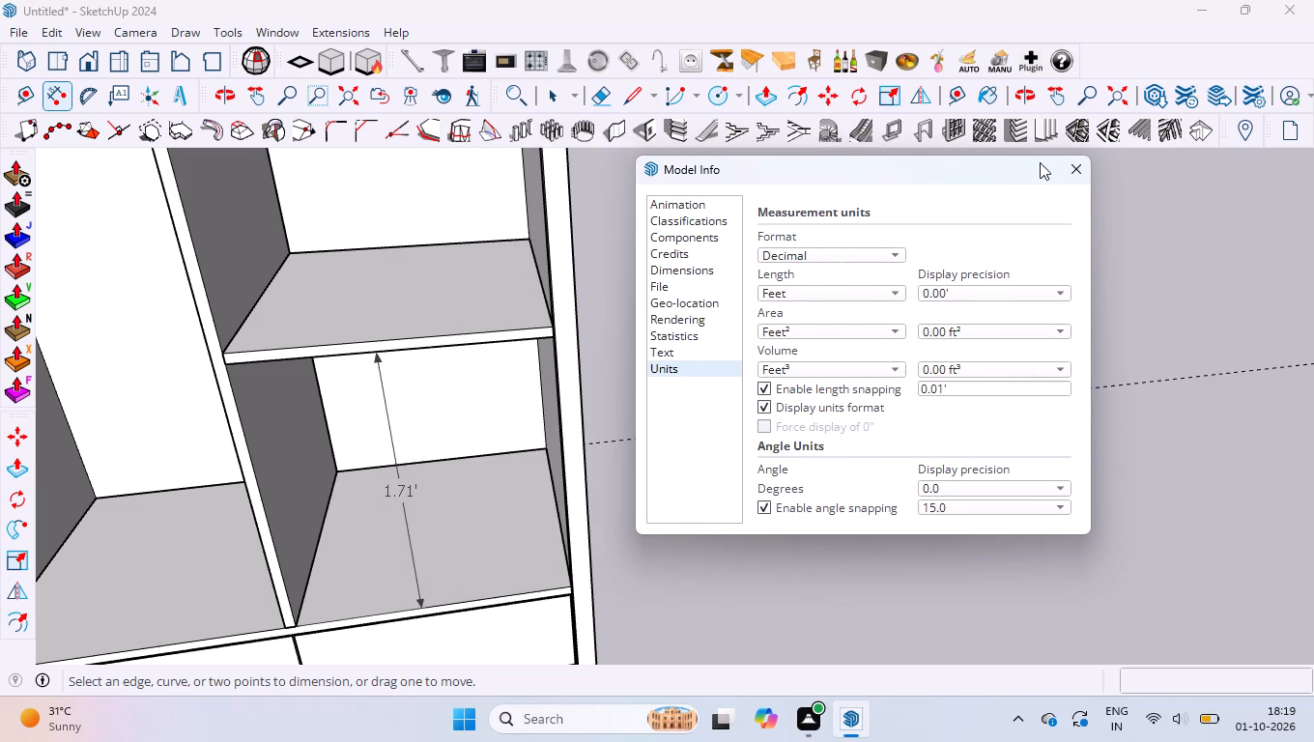
{"action": "left_click", "coordinate": [1073, 171]}
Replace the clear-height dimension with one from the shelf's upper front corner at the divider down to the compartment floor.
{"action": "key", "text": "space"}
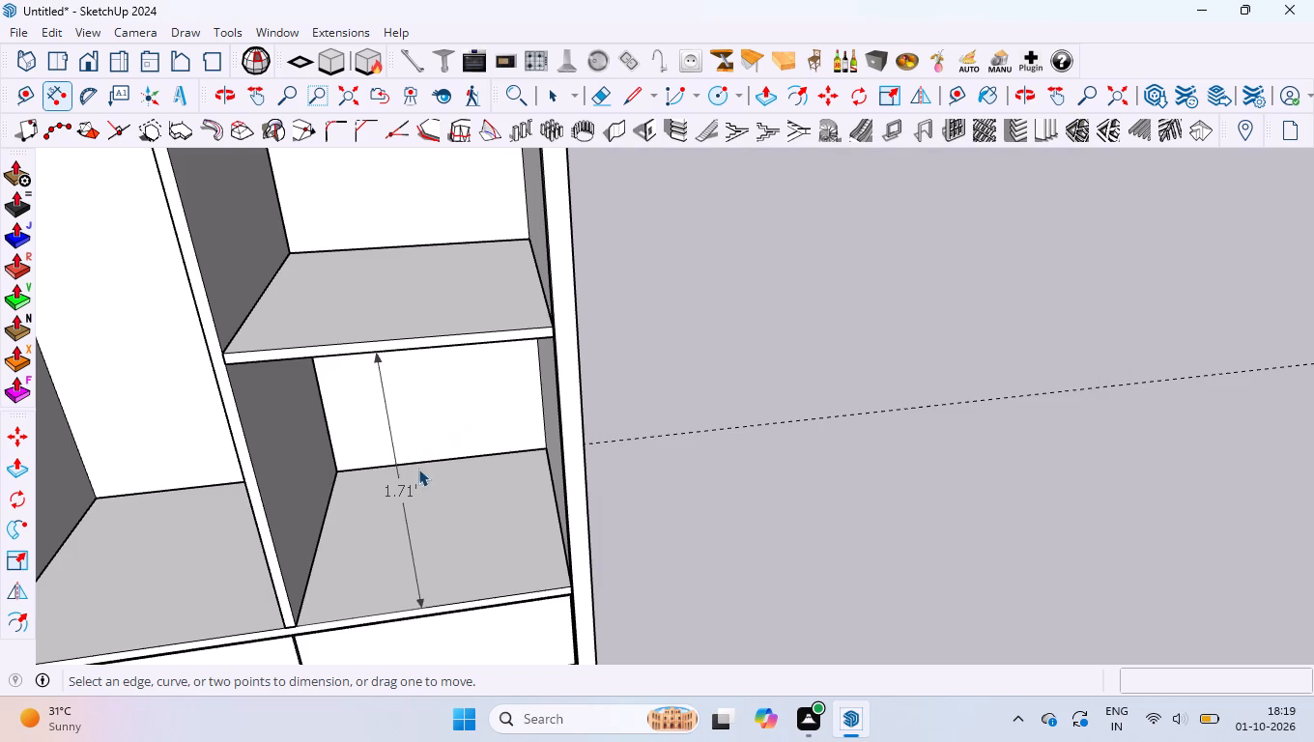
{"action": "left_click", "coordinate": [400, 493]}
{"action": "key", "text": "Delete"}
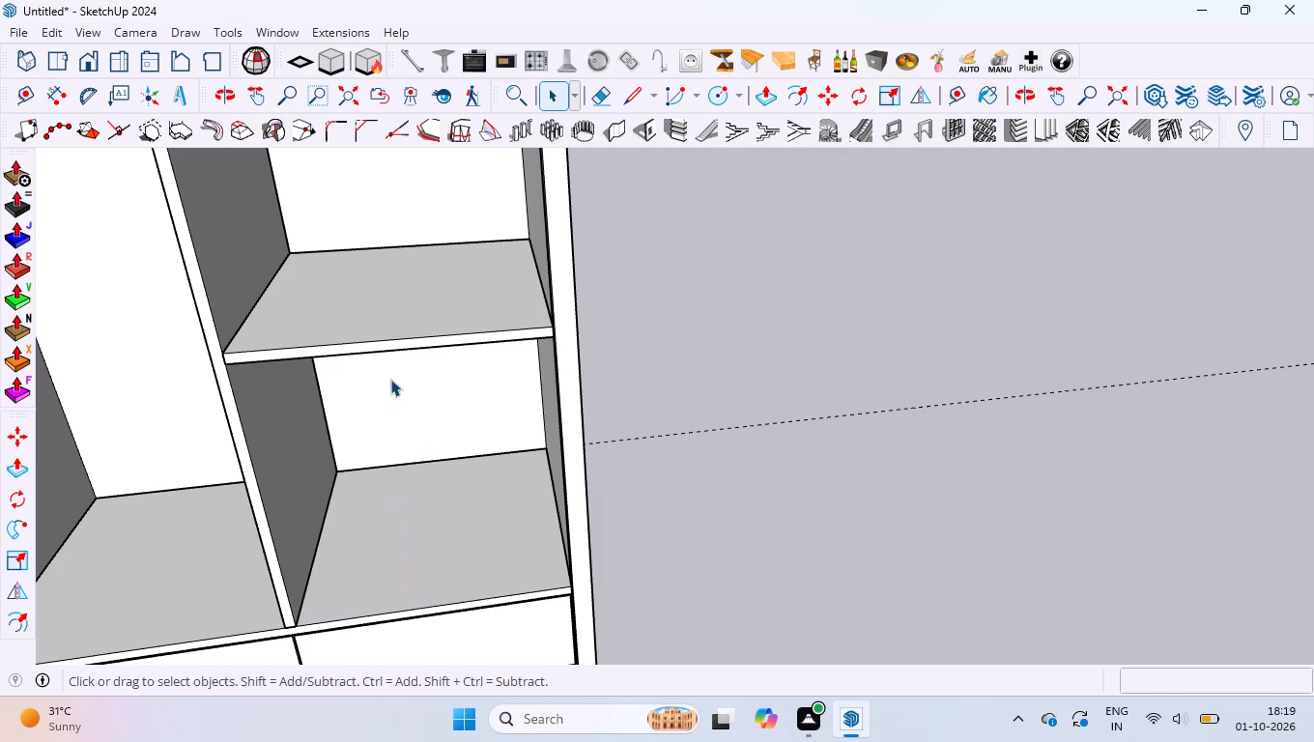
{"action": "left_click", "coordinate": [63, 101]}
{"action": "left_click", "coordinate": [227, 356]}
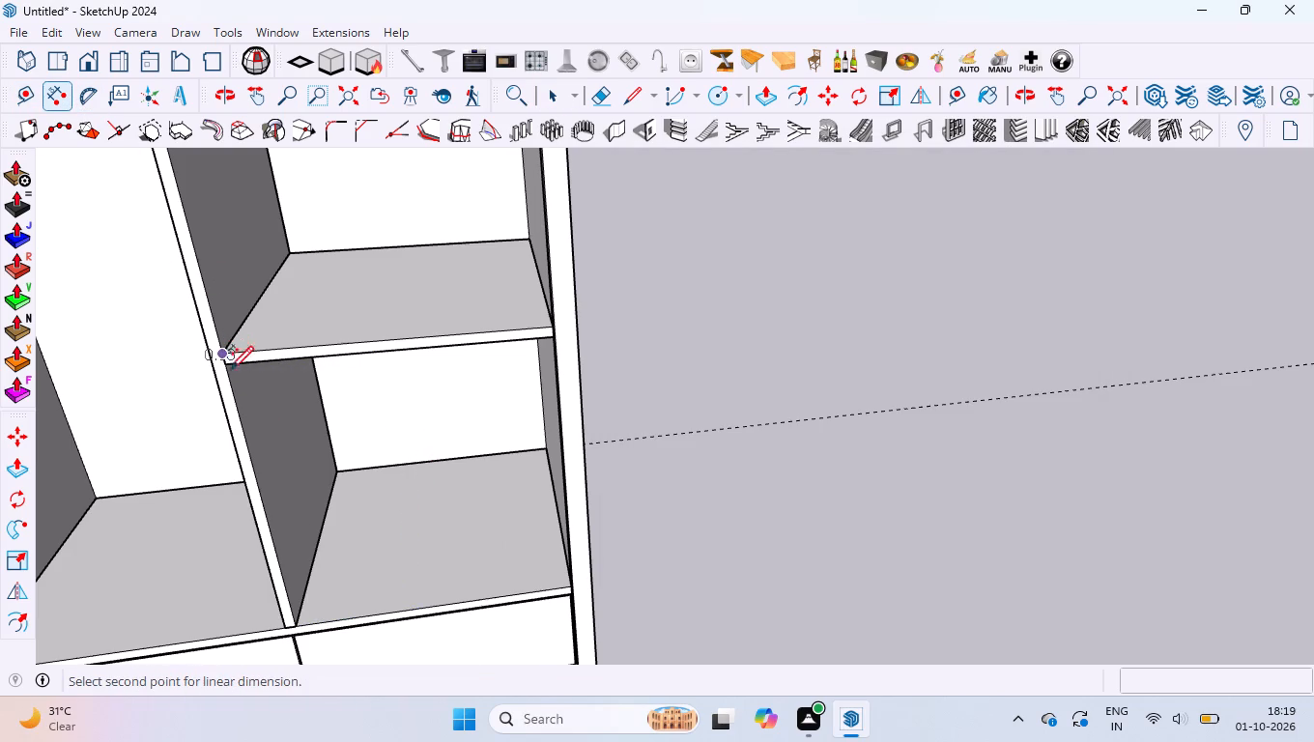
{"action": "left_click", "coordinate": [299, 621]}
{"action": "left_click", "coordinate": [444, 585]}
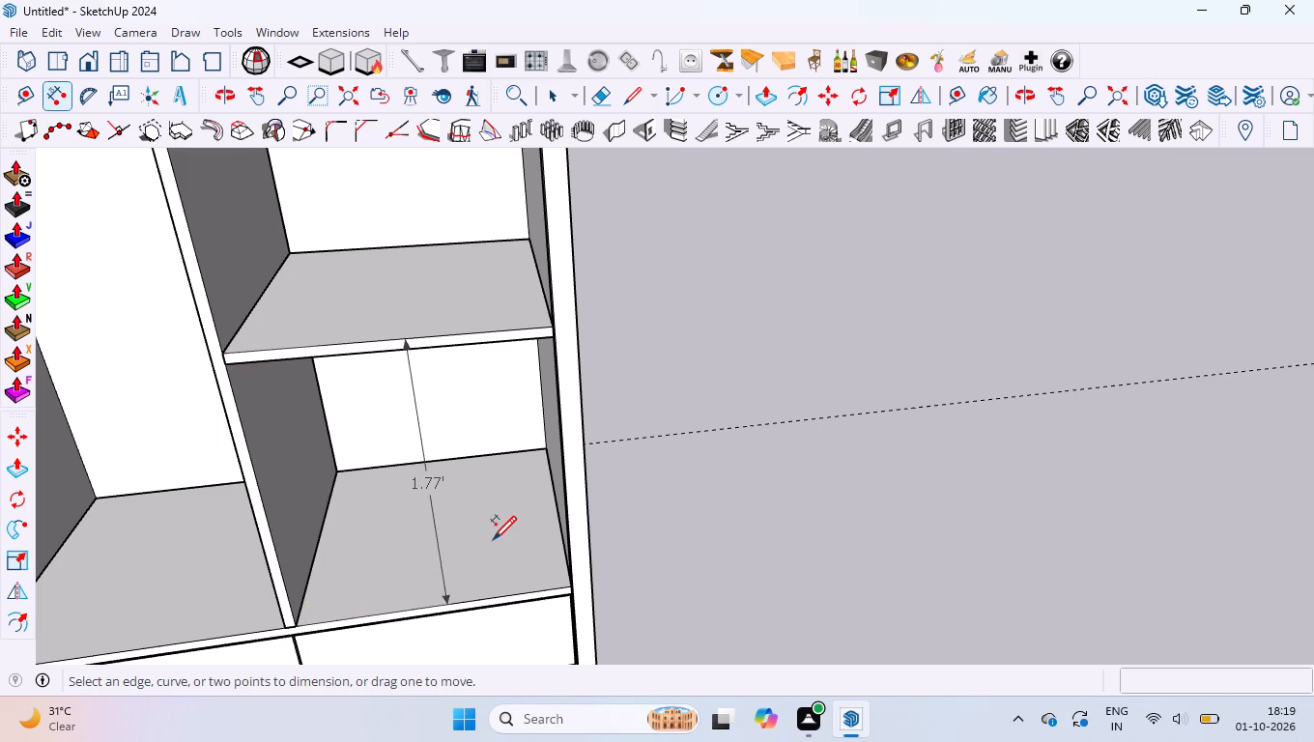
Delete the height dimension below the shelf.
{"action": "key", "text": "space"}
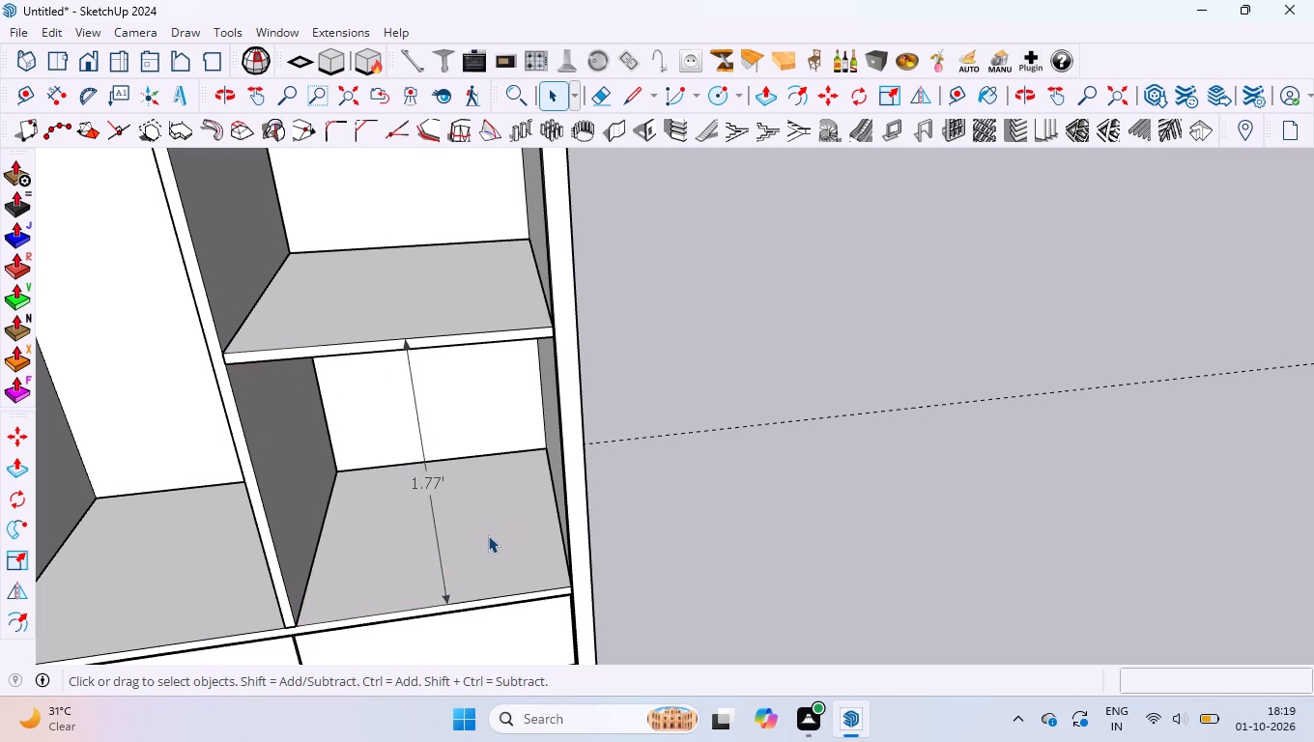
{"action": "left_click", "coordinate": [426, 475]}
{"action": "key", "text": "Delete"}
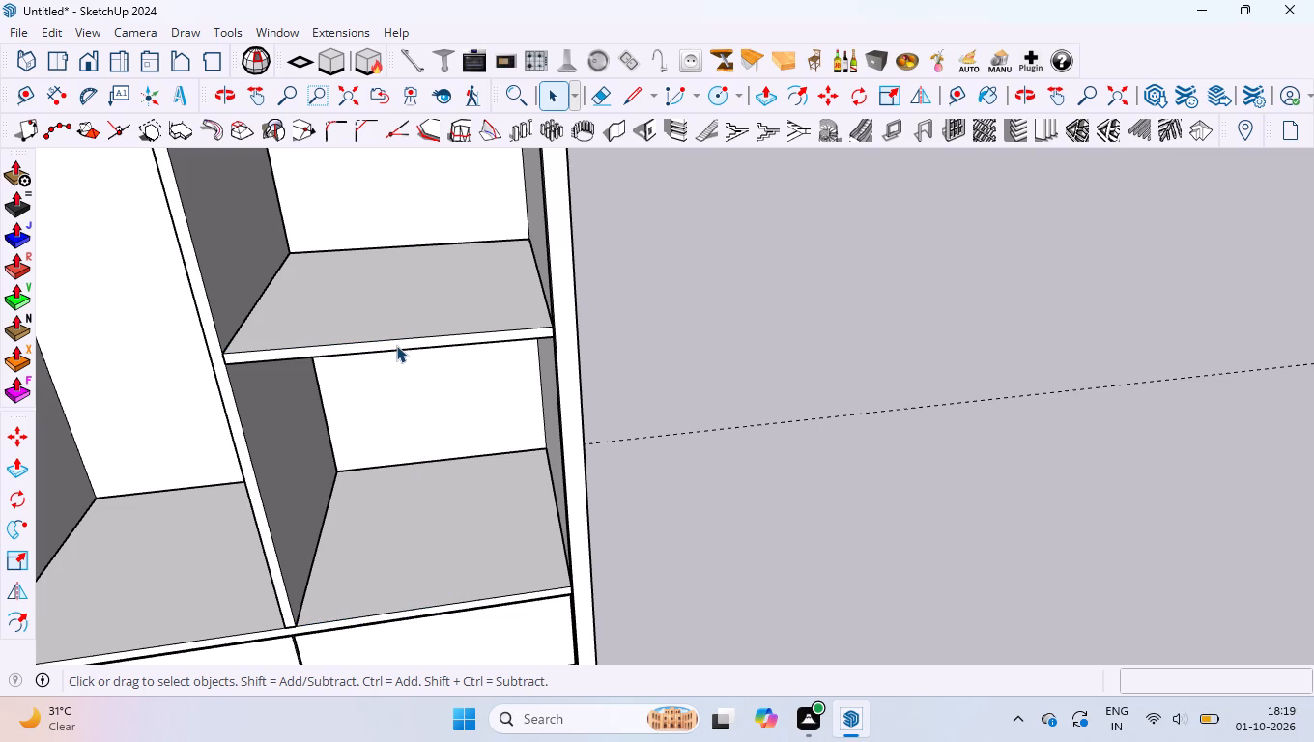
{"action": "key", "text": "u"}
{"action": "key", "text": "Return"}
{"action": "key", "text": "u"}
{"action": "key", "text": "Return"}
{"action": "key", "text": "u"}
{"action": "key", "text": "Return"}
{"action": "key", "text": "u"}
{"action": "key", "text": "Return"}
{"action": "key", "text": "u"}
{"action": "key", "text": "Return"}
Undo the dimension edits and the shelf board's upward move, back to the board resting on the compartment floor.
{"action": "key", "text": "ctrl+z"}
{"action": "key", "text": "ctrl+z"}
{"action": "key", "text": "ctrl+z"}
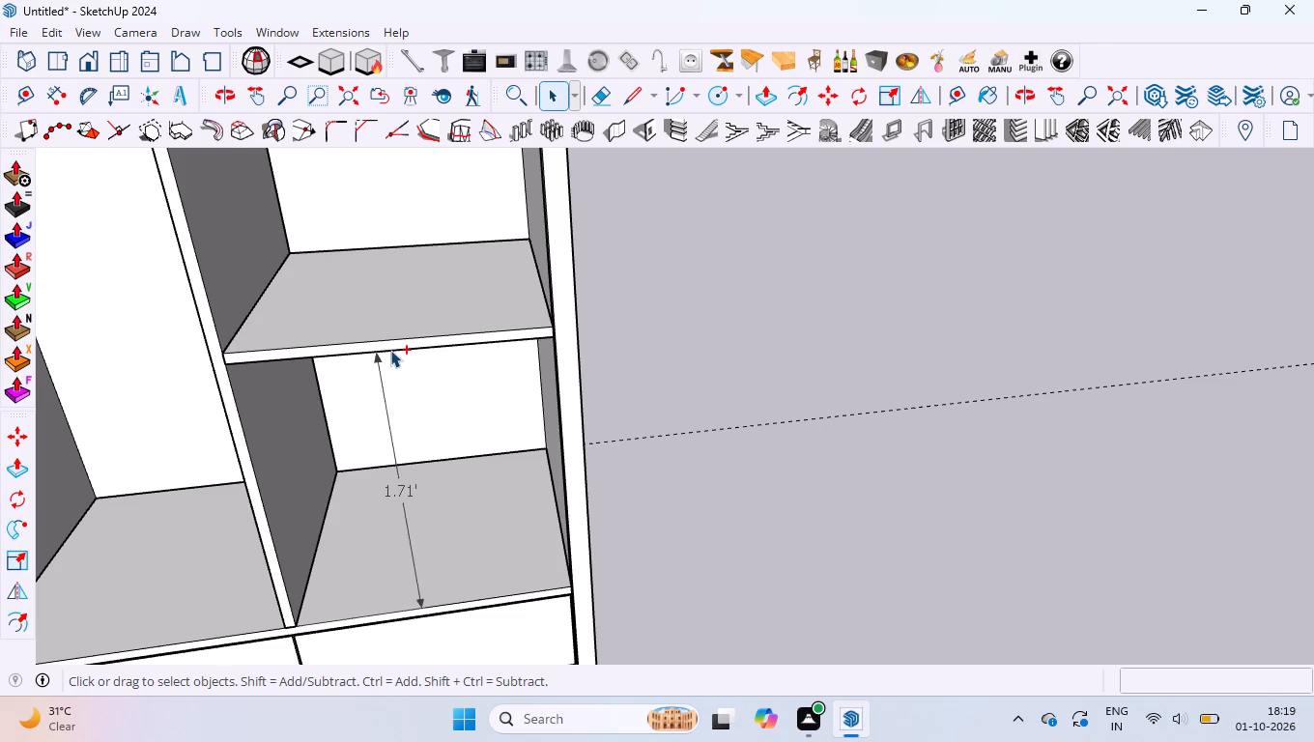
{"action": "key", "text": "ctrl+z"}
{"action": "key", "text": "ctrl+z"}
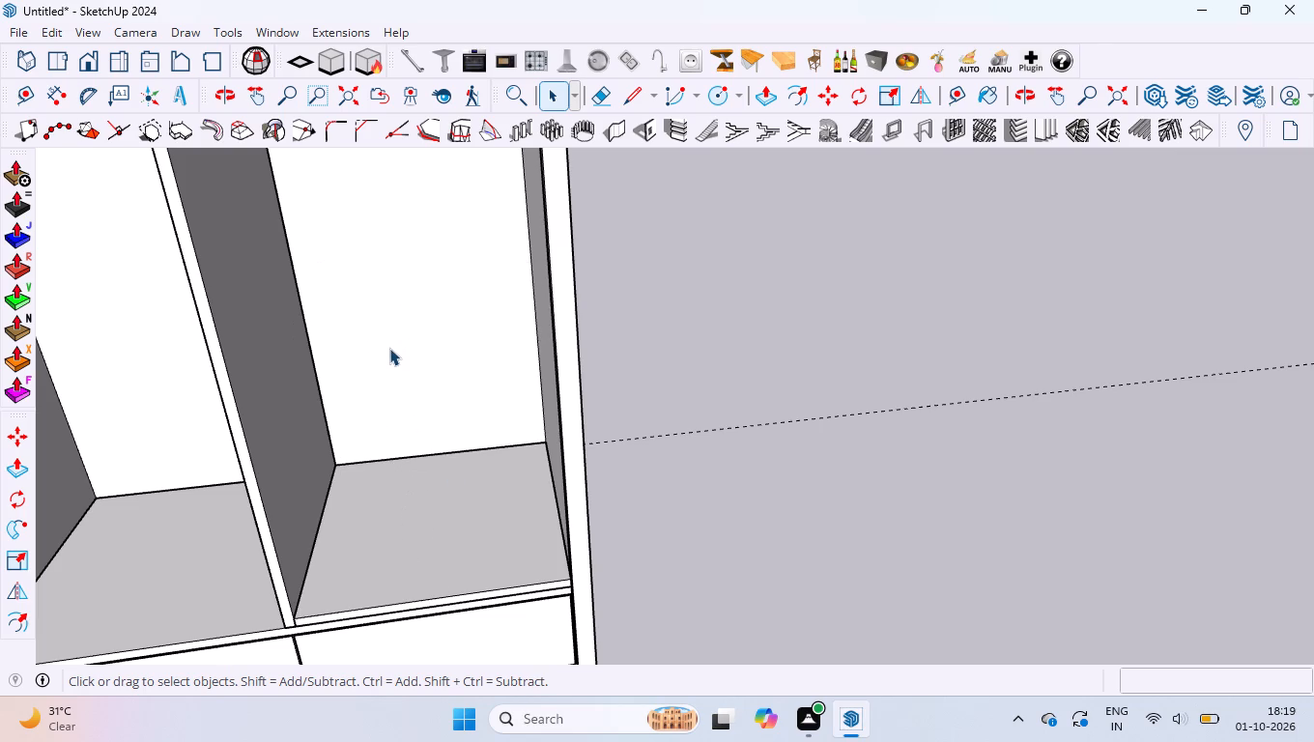
Move the shelf board 1'8.5" straight up from its lower front corner at the wardrobe's outer side panel.
{"action": "left_click", "coordinate": [479, 551]}
{"action": "key", "text": "m"}
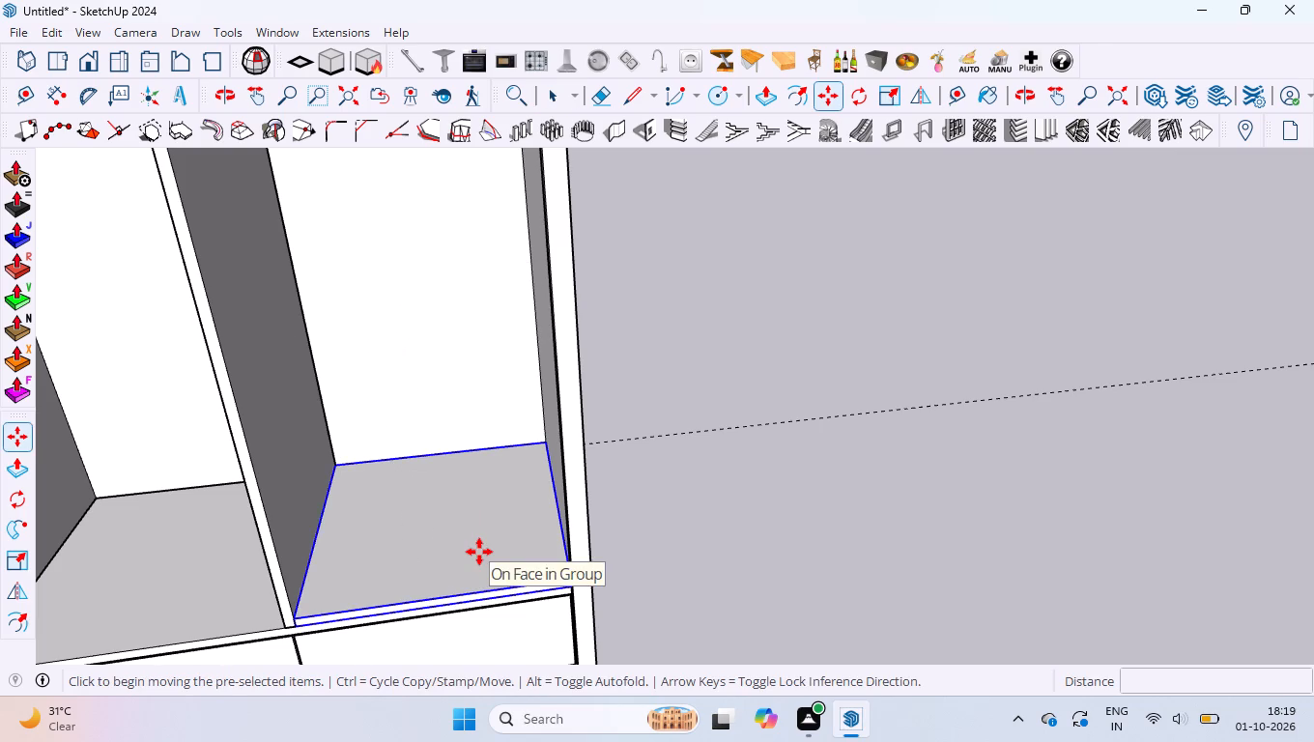
{"action": "scroll", "coordinate": [587, 606], "scroll_direction": "up", "scroll_amount": 9}
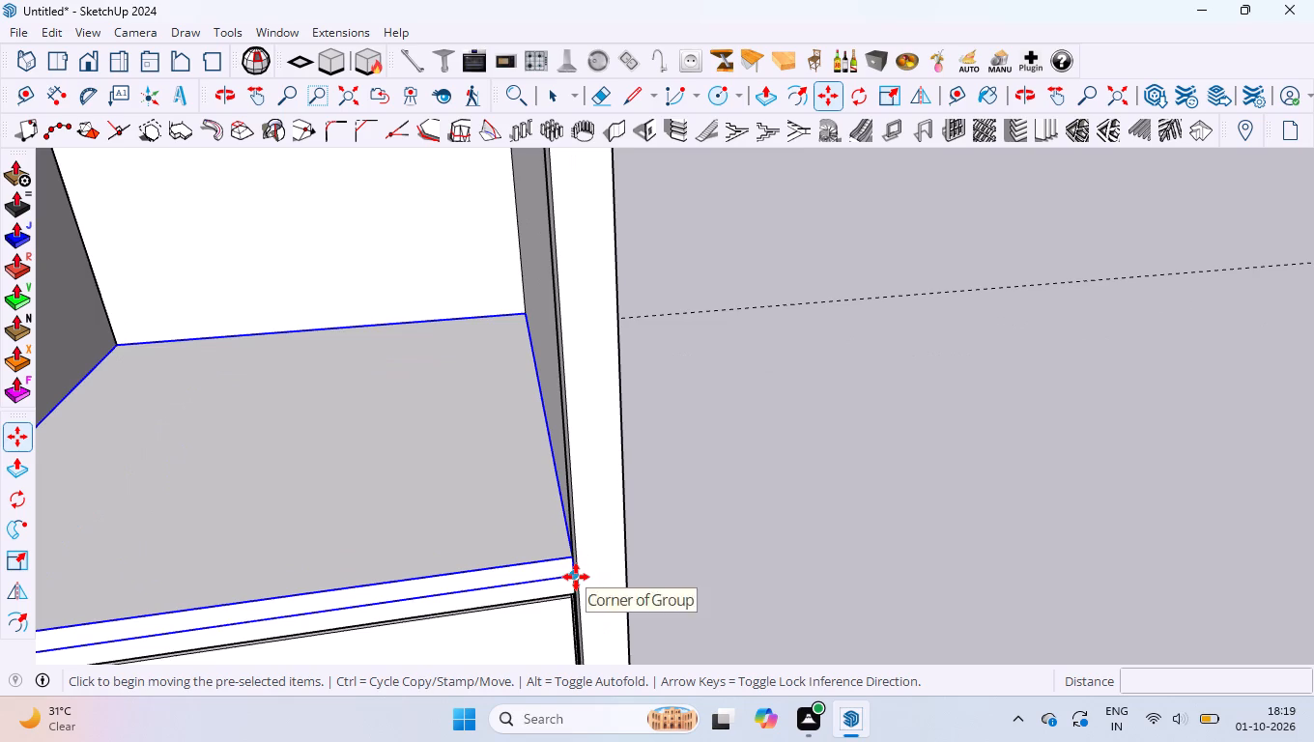
{"action": "left_click", "coordinate": [576, 576]}
{"action": "key", "text": "Up"}
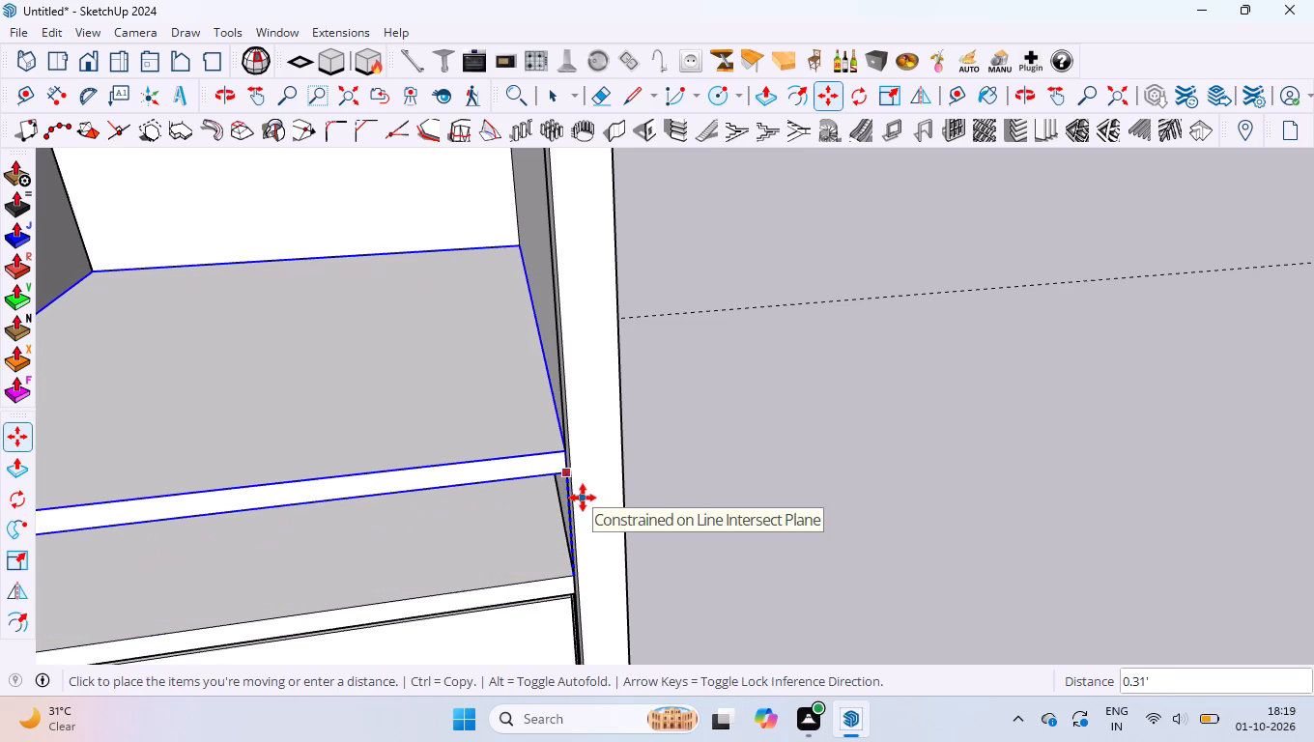
{"action": "key", "text": "1"}
{"action": "type", "text": "'8.7"}
{"action": "key", "text": "BackSpace"}
{"action": "key", "text": "5"}
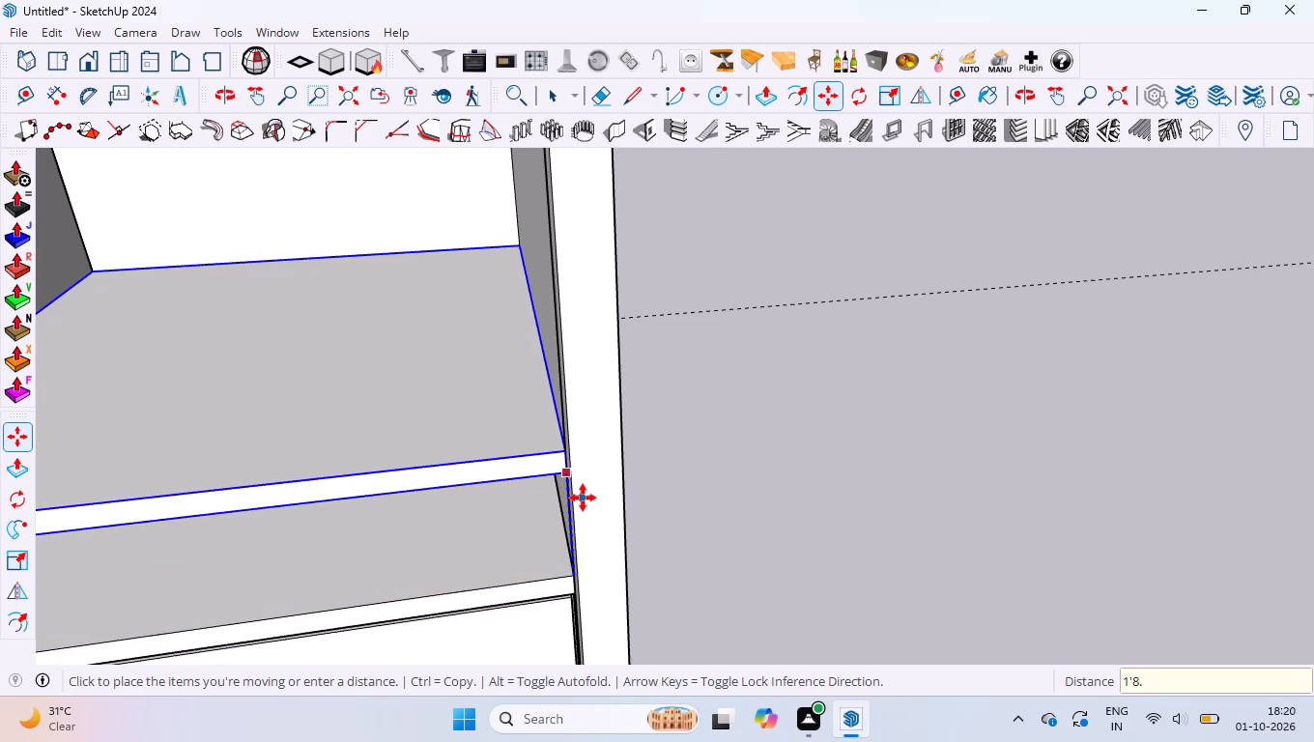
{"action": "key", "text": "shift+quotedbl"}
{"action": "key", "text": "Return"}
{"action": "scroll", "coordinate": [473, 534], "scroll_direction": "down", "scroll_amount": 9}
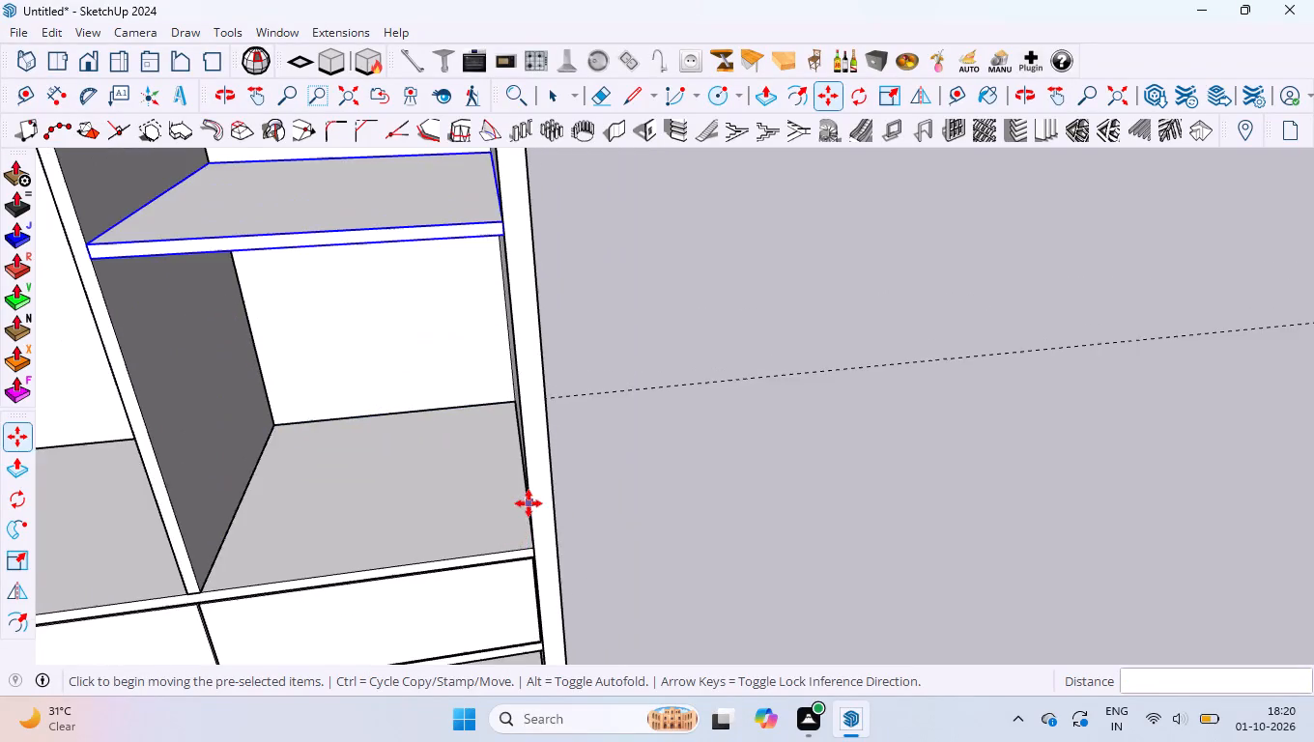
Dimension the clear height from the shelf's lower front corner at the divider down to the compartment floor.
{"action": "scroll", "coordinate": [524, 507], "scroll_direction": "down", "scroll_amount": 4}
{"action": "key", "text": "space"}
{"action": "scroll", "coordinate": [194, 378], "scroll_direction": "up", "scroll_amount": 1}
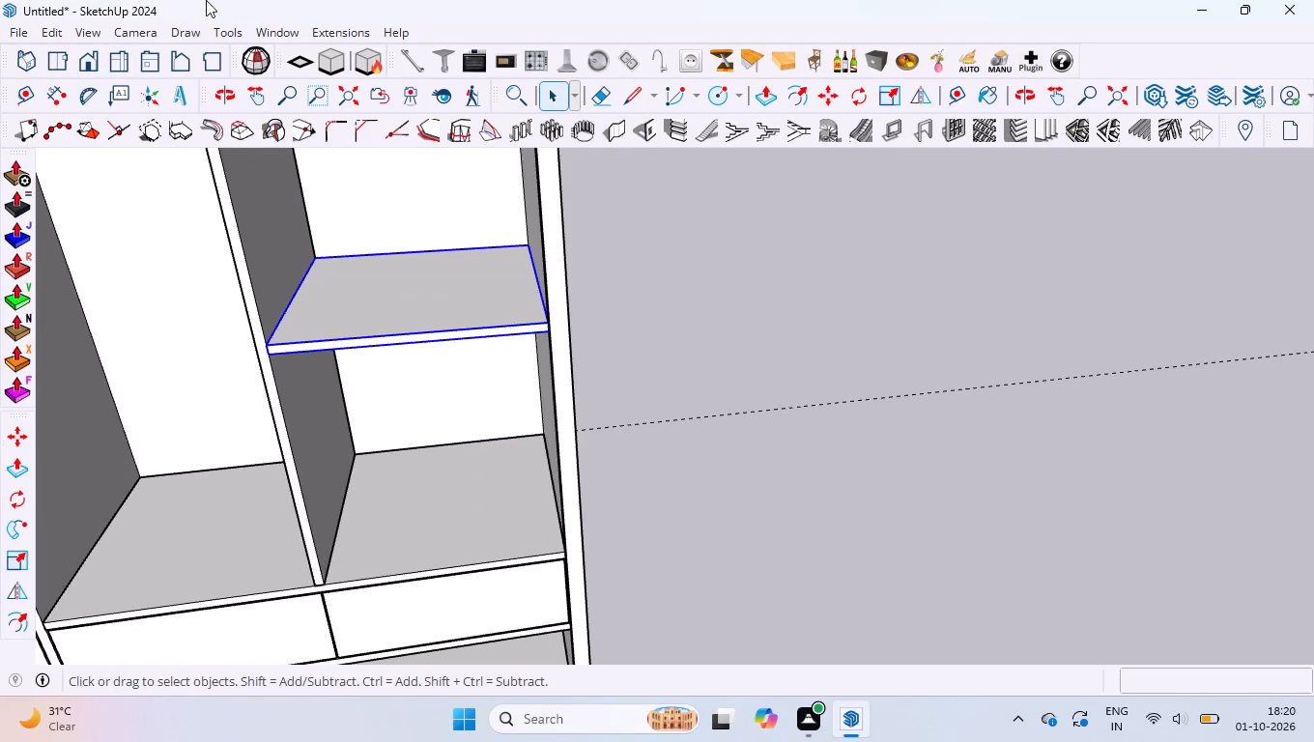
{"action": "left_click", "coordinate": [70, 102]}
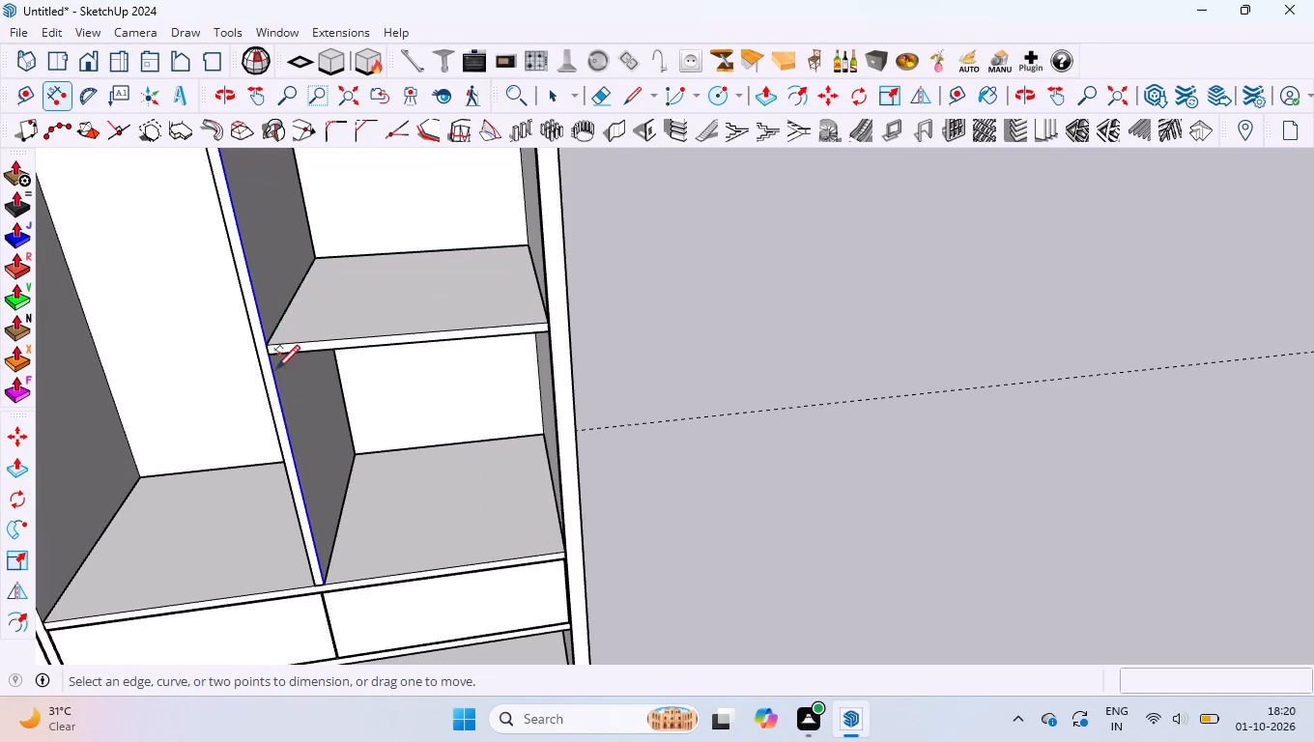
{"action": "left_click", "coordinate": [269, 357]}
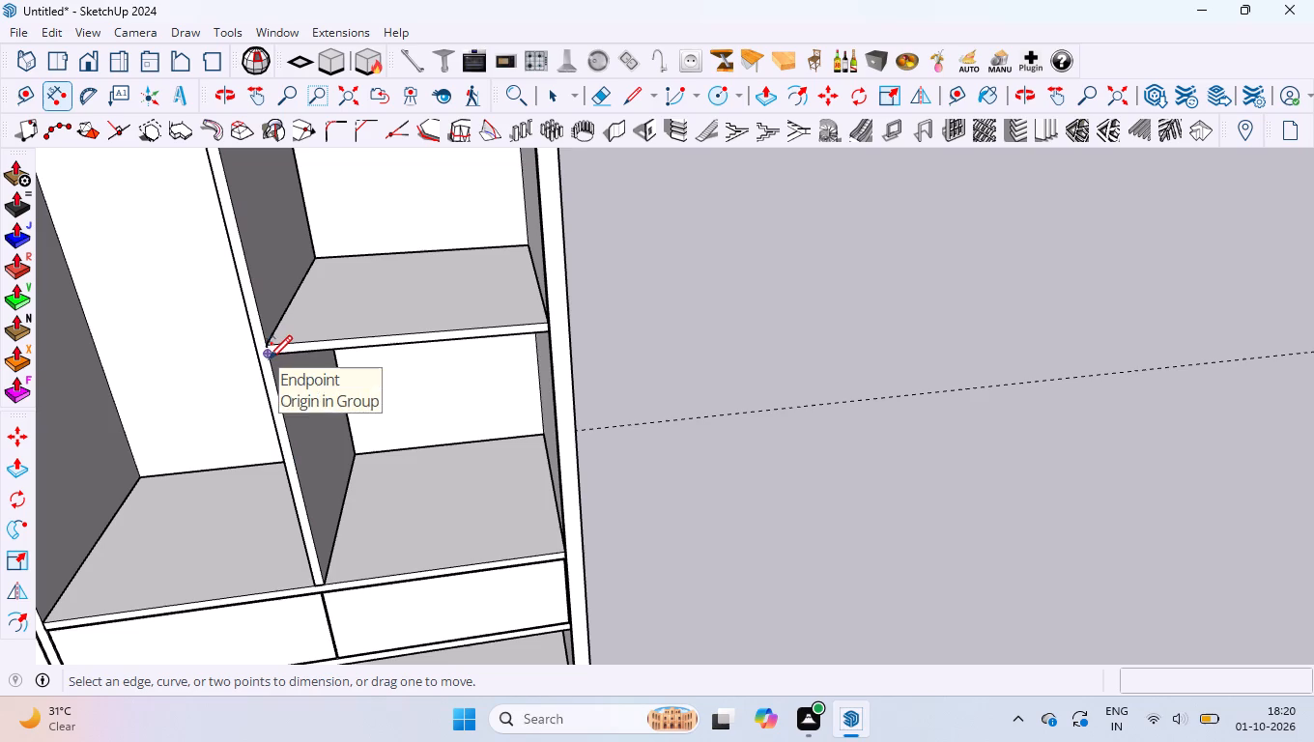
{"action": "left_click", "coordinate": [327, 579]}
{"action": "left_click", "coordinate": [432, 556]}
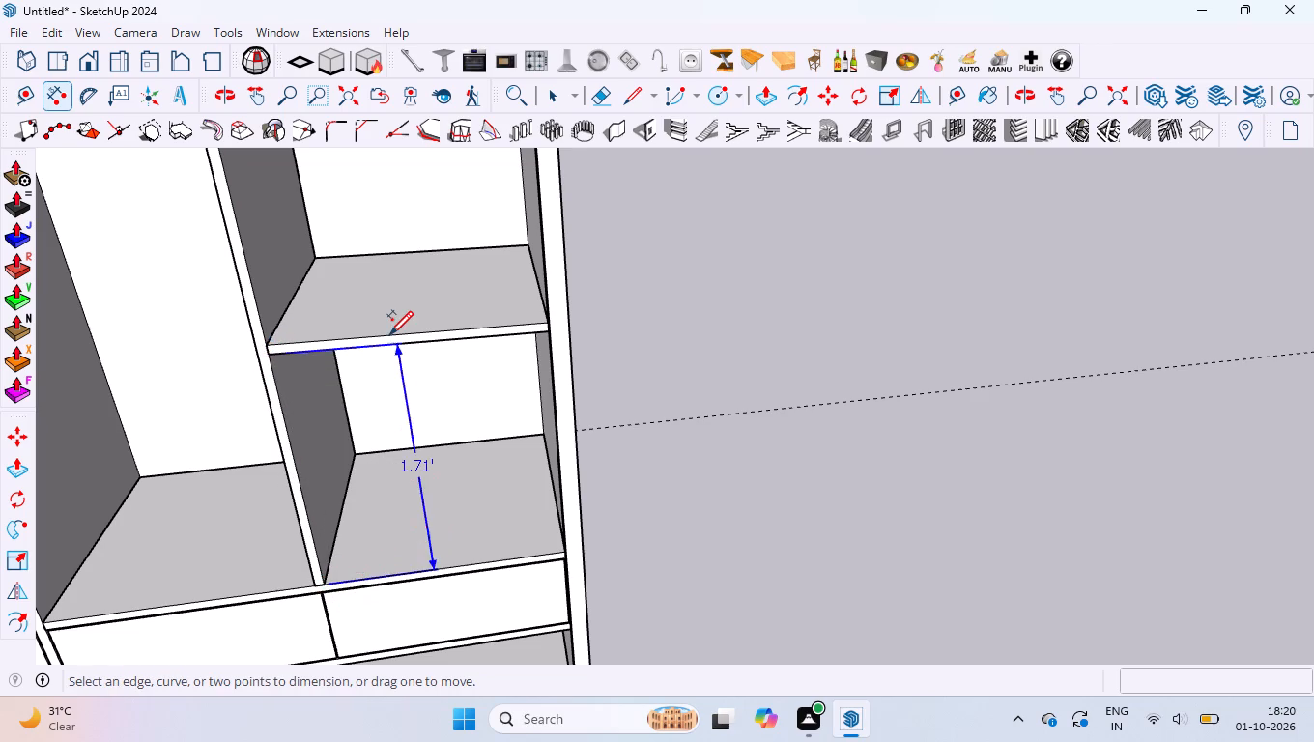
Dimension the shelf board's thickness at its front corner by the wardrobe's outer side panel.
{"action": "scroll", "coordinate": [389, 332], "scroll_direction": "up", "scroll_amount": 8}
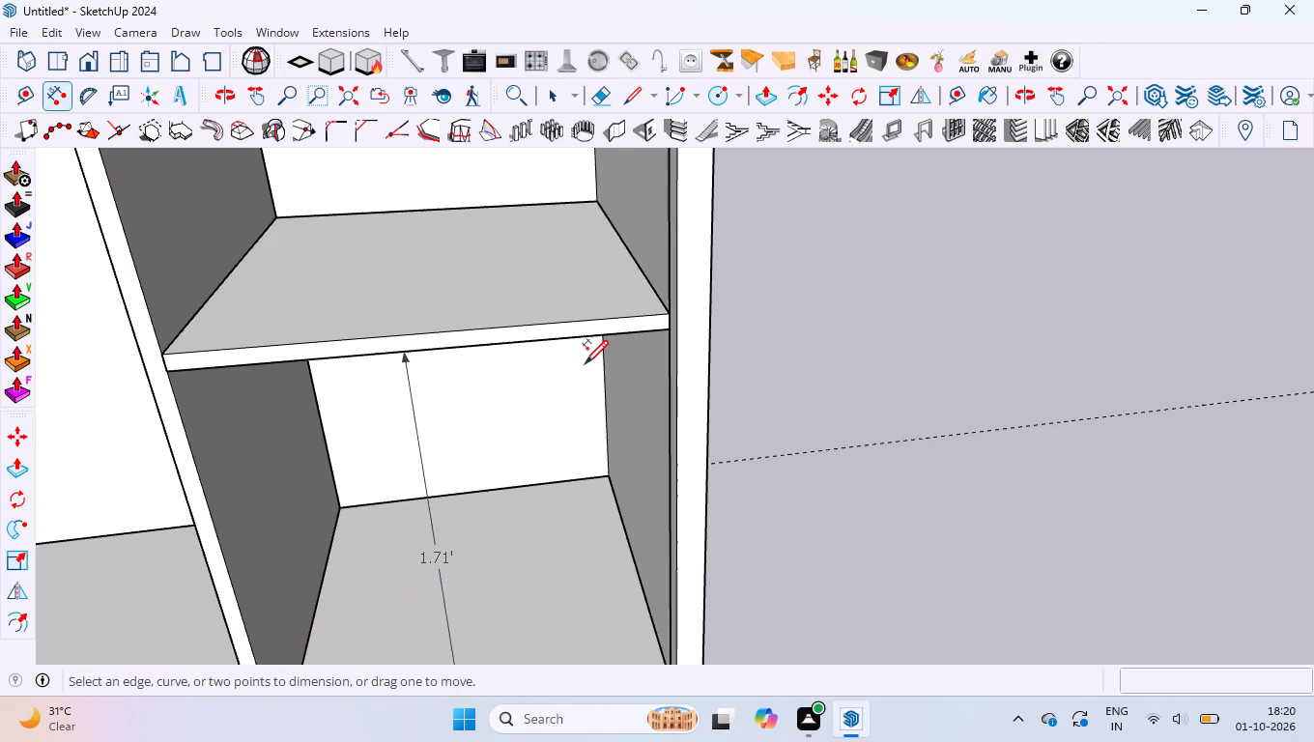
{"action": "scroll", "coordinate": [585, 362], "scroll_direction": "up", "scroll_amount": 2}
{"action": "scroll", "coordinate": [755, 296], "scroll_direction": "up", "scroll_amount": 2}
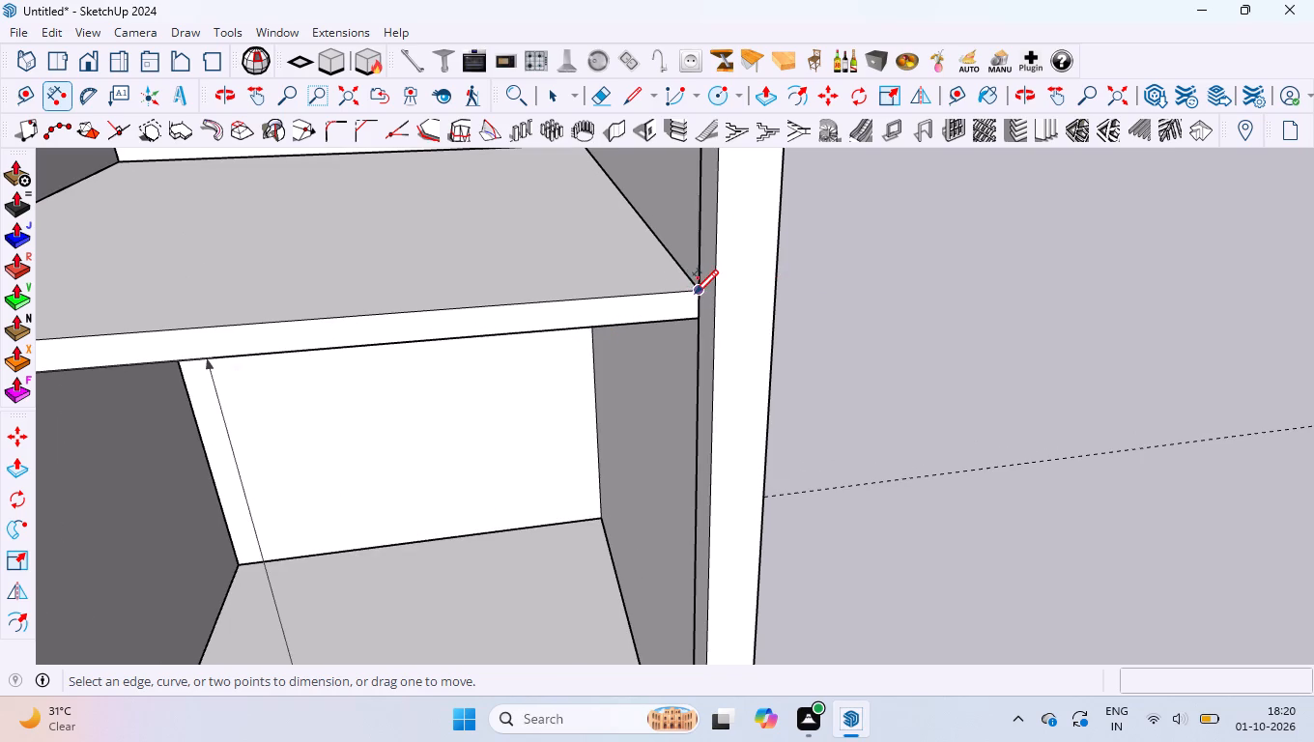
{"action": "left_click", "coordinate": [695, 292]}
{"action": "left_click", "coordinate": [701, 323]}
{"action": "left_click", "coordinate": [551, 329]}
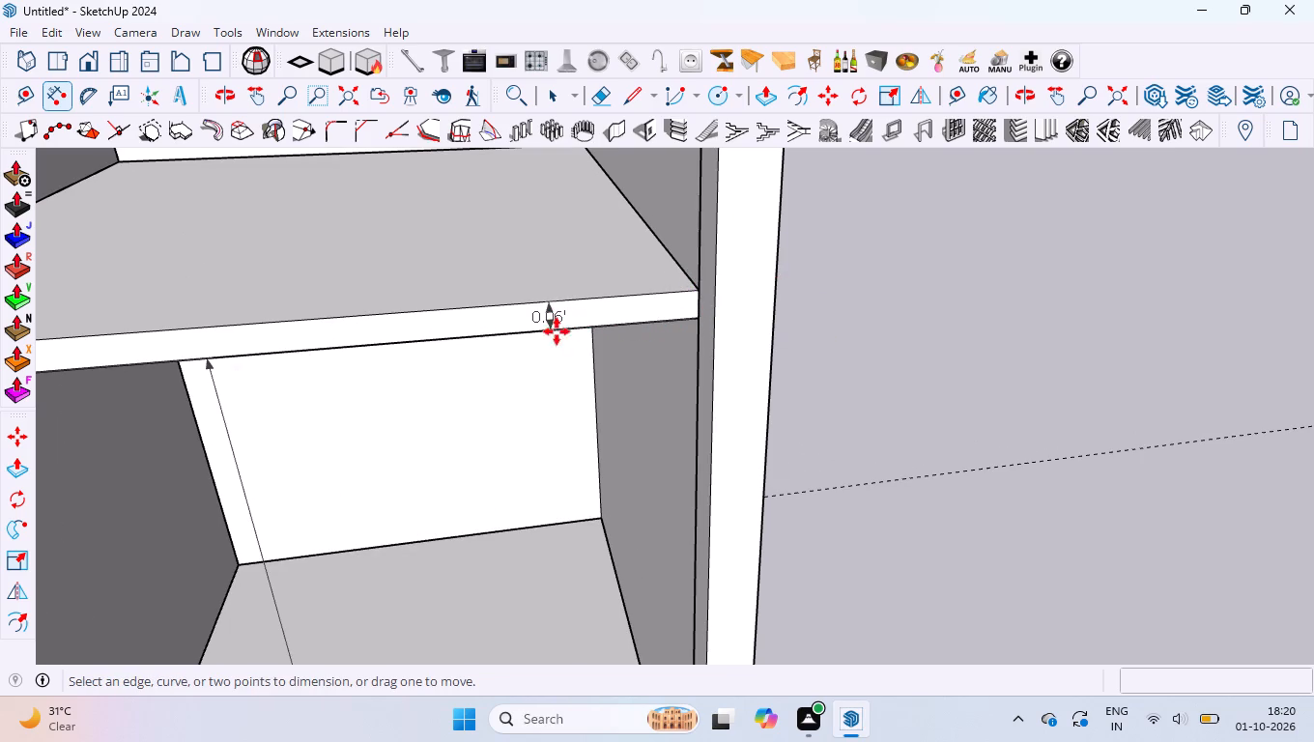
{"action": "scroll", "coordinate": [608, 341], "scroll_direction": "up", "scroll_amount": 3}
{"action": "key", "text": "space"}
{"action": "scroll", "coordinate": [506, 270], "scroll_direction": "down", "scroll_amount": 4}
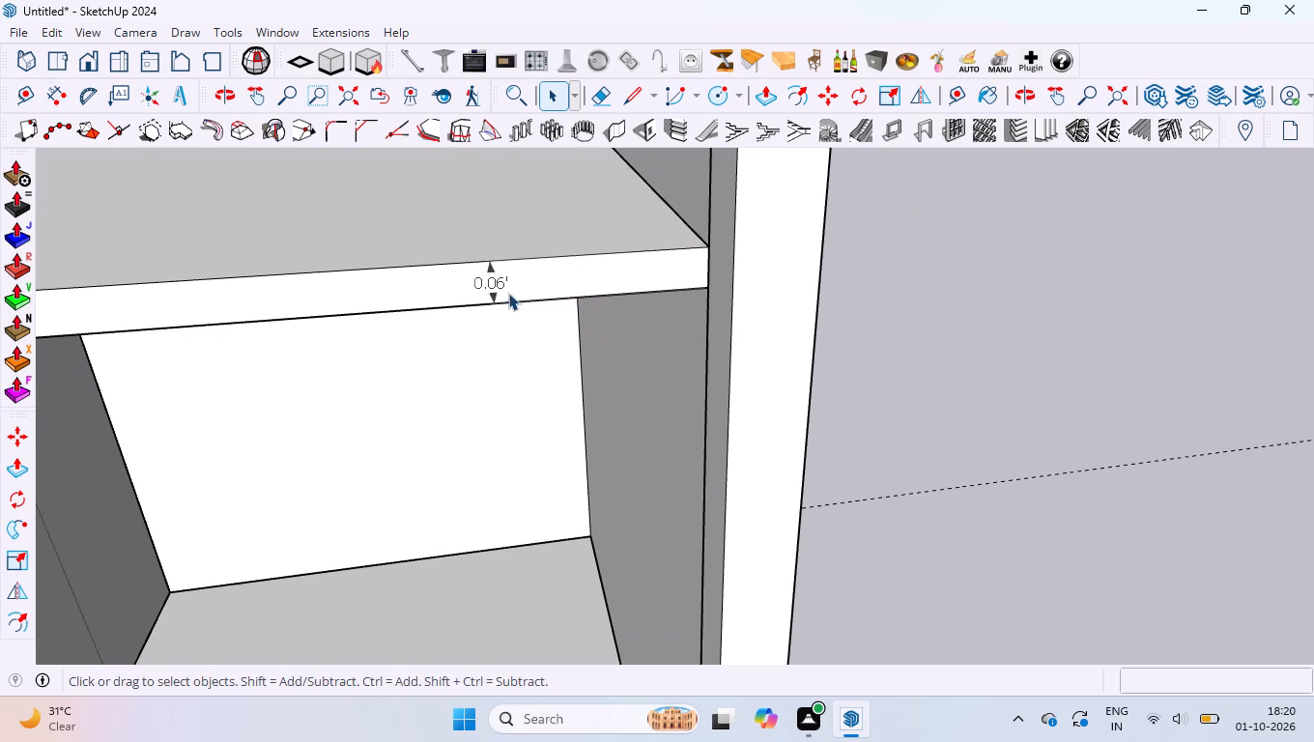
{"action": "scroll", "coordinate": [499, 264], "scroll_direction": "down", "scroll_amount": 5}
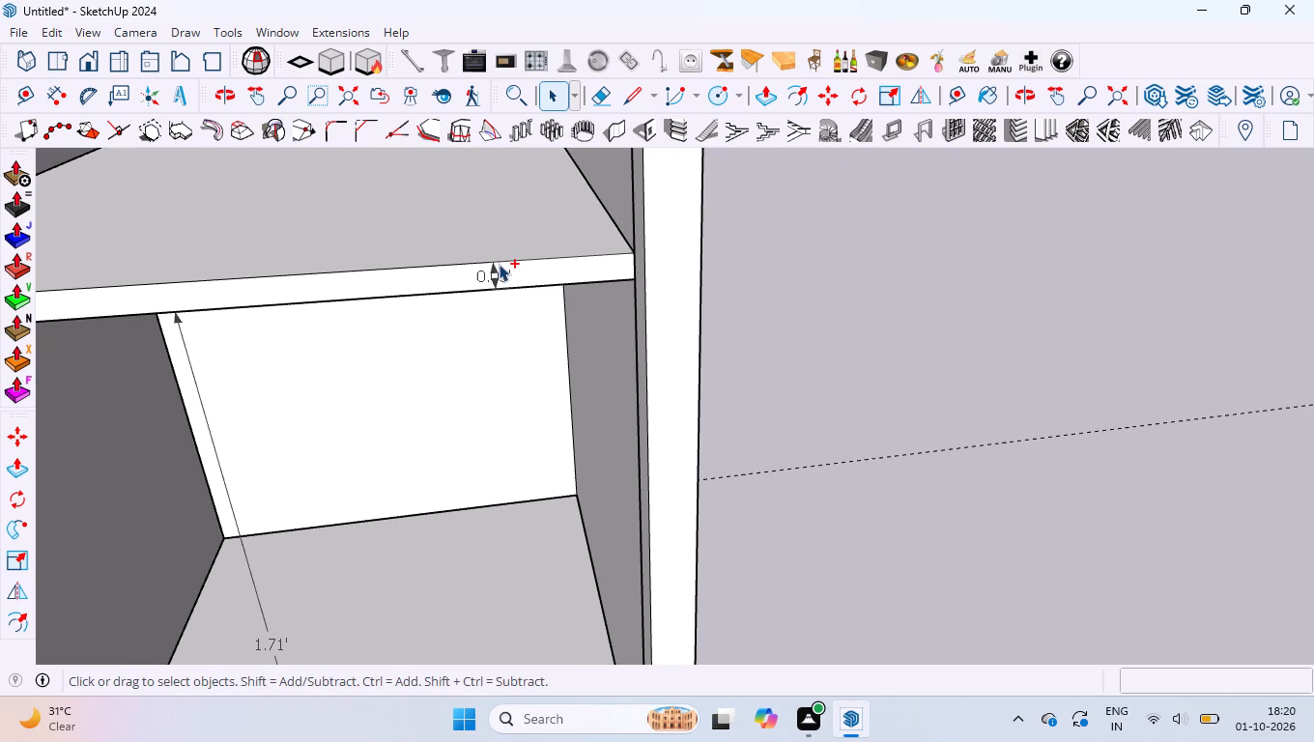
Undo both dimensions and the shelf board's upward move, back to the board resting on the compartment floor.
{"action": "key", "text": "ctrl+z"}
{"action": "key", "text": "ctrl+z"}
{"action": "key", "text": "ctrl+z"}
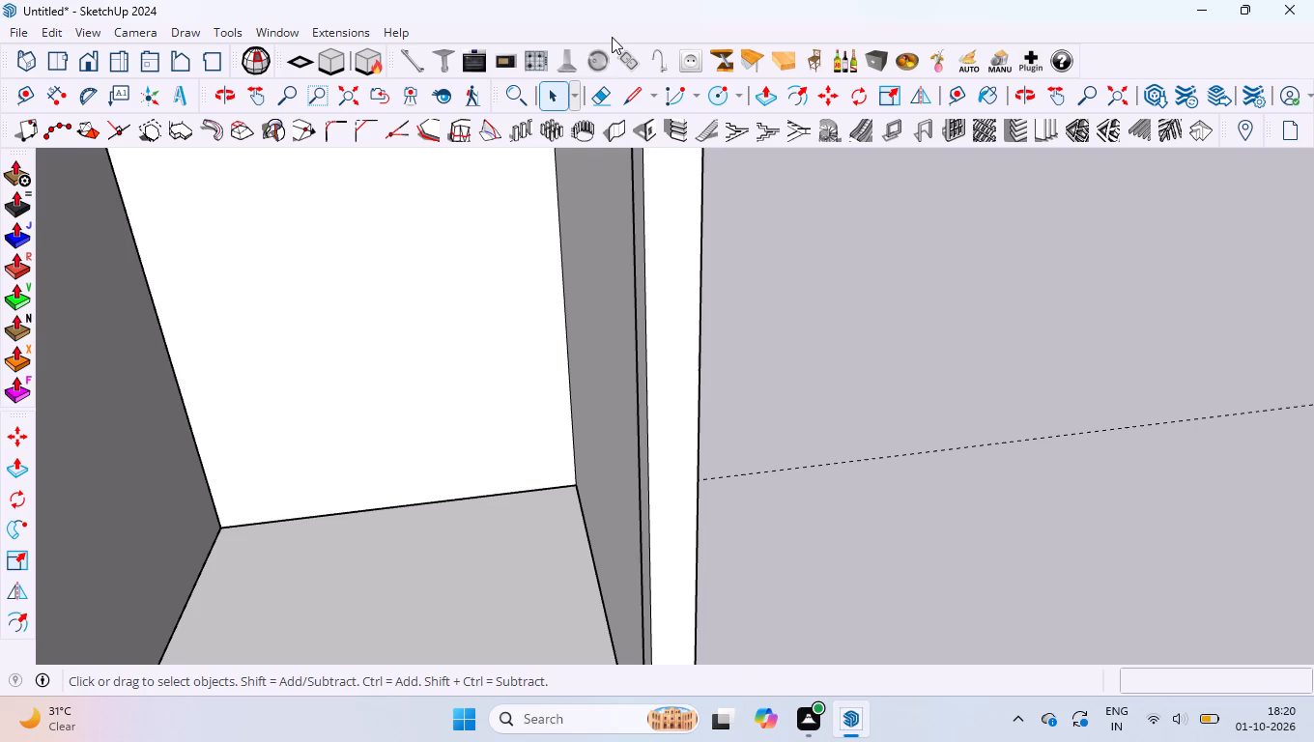
Move the shelf board out of the compartment into the open space beside the wardrobe's outer side panel.
{"action": "scroll", "coordinate": [523, 265], "scroll_direction": "down", "scroll_amount": 9}
{"action": "left_click", "coordinate": [518, 429]}
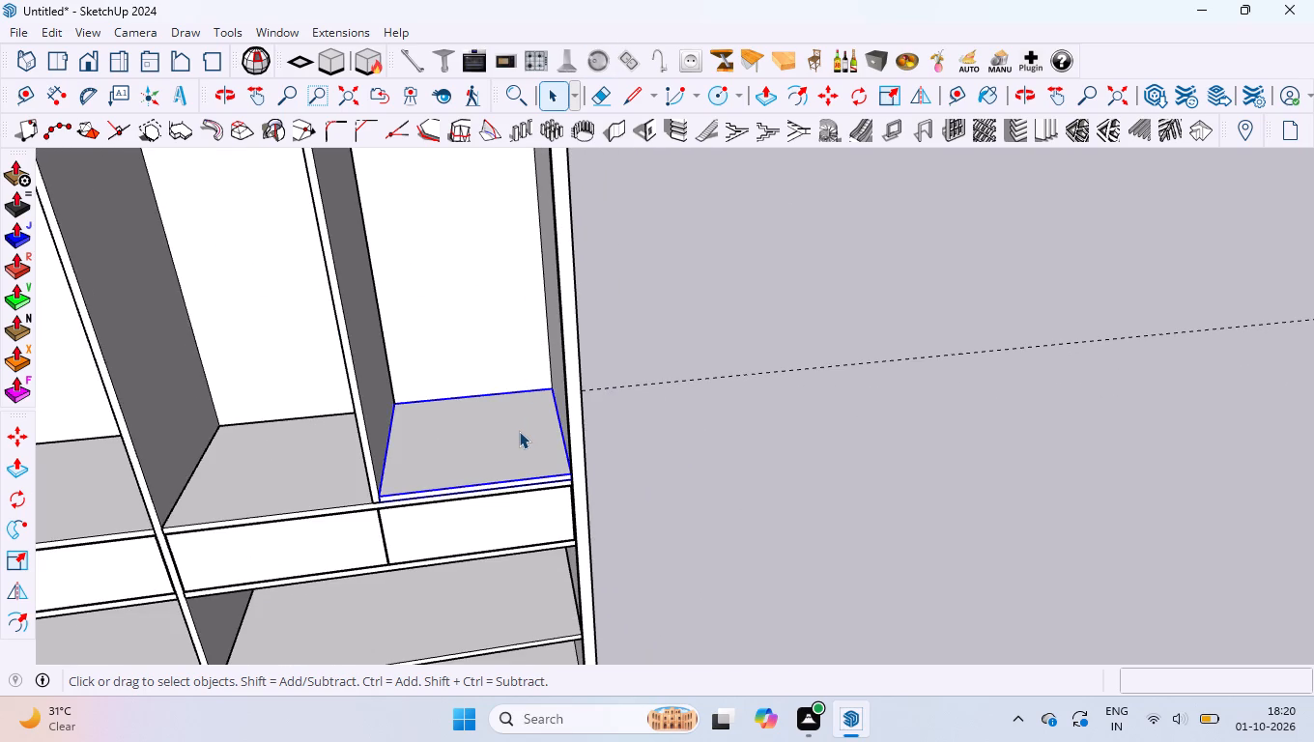
{"action": "key", "text": "m"}
{"action": "left_click", "coordinate": [517, 445]}
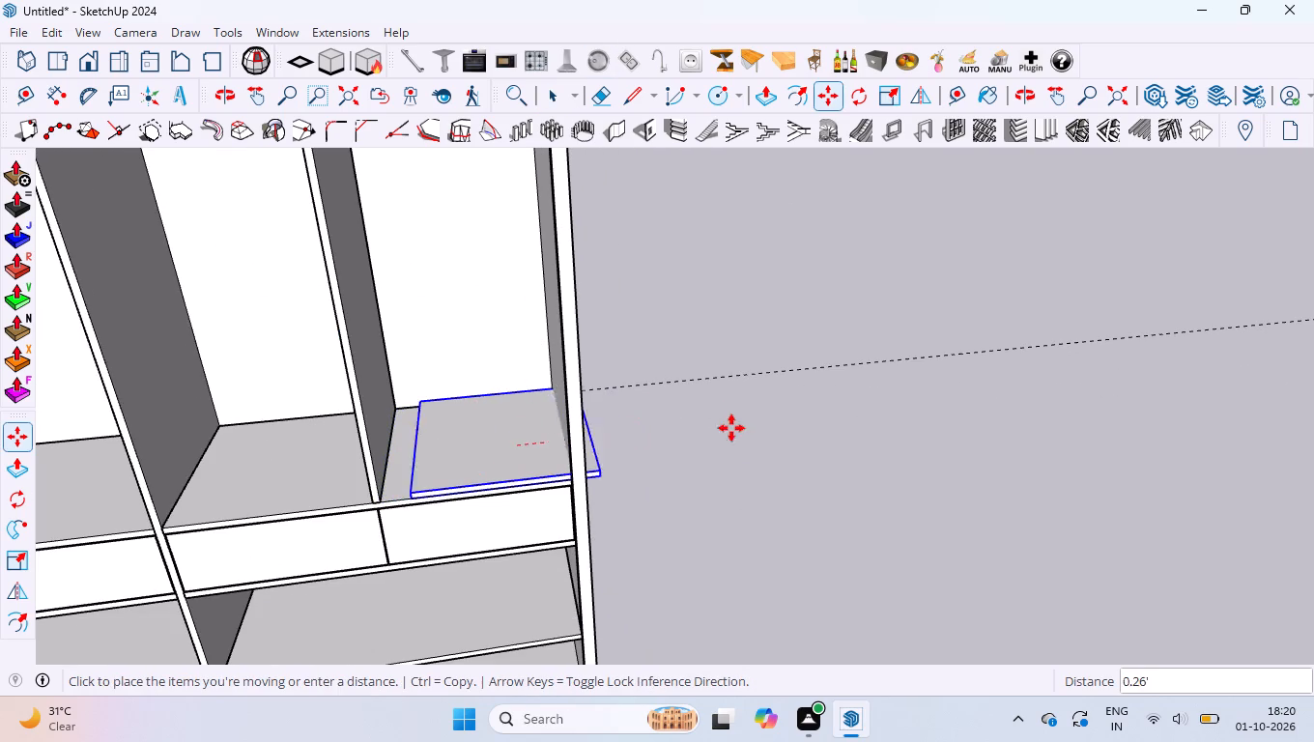
{"action": "left_click", "coordinate": [871, 436]}
{"action": "key", "text": "space"}
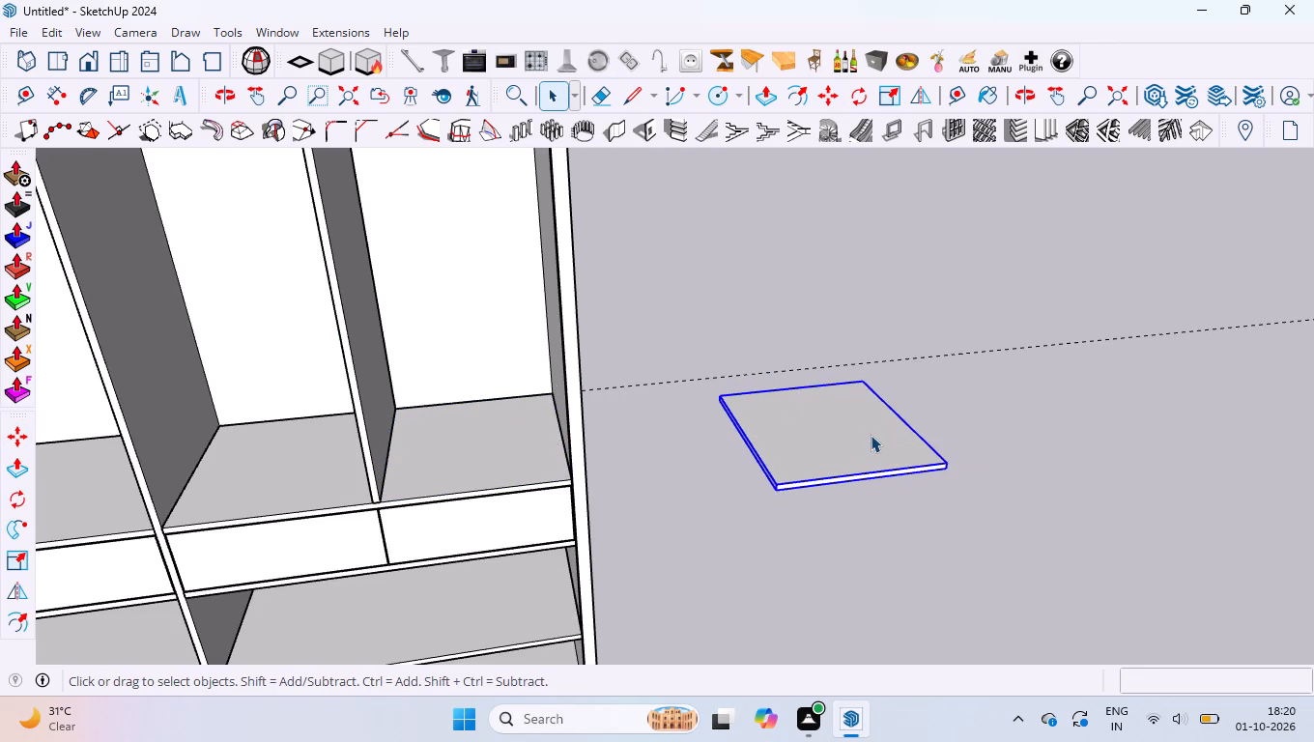
Create a guide line 1'8.5" straight above the rear edge of the rightmost compartment's floor.
{"action": "key", "text": "t"}
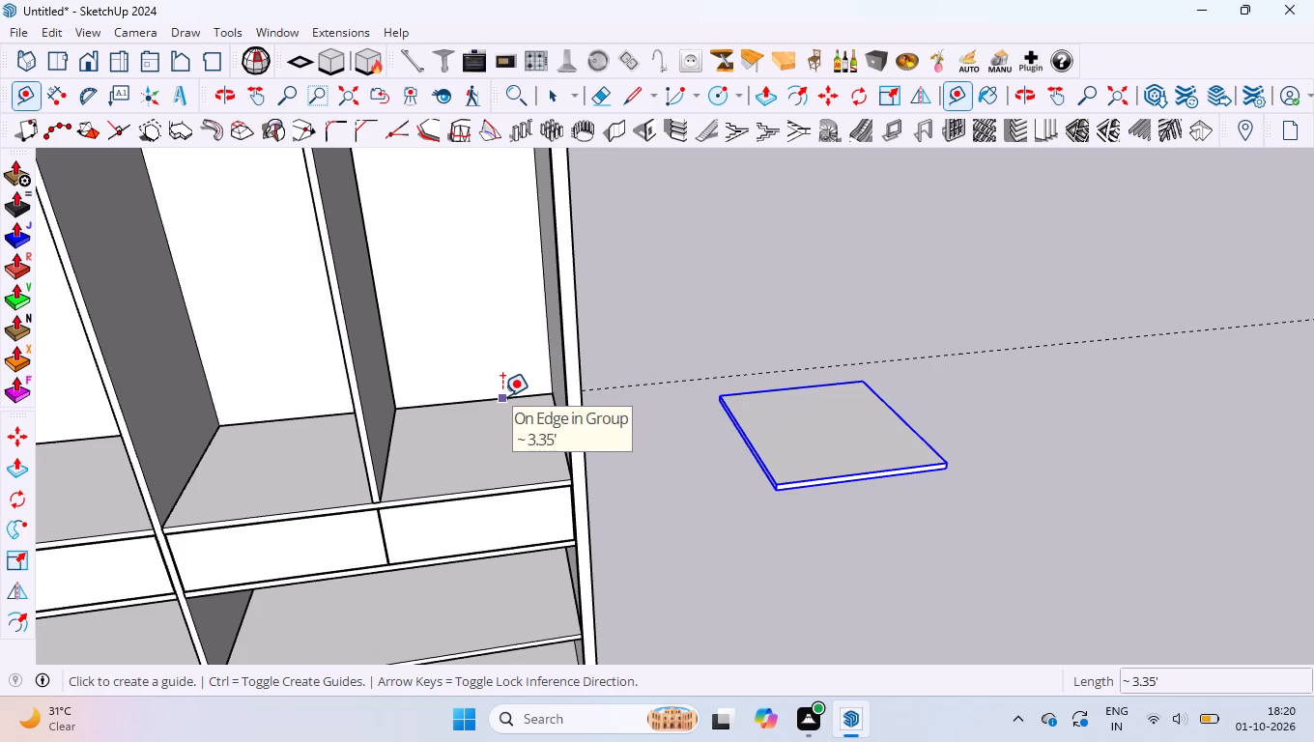
{"action": "left_click", "coordinate": [502, 396]}
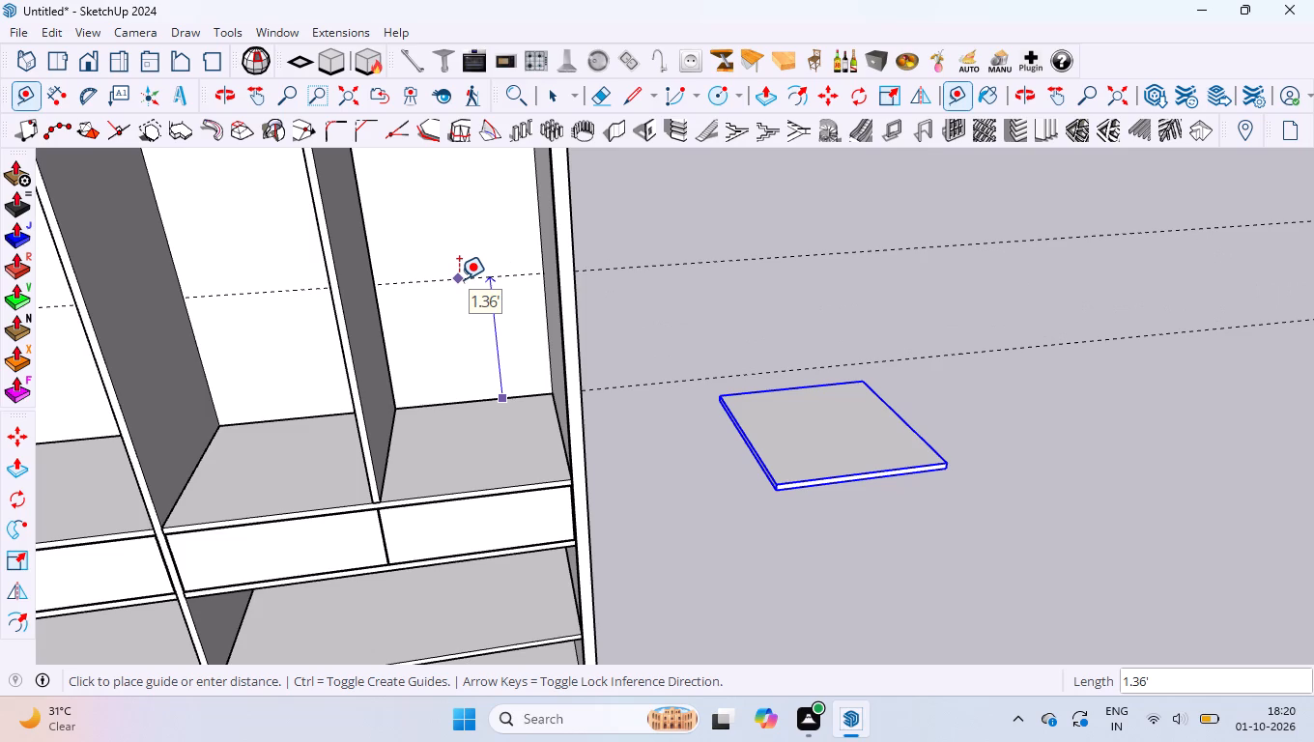
{"action": "key", "text": "Up"}
{"action": "key", "text": "1"}
{"action": "type", "text": "'7"}
{"action": "key", "text": "BackSpace"}
{"action": "type", "text": "8.5\""}
{"action": "key", "text": "Return"}
{"action": "key", "text": "space"}
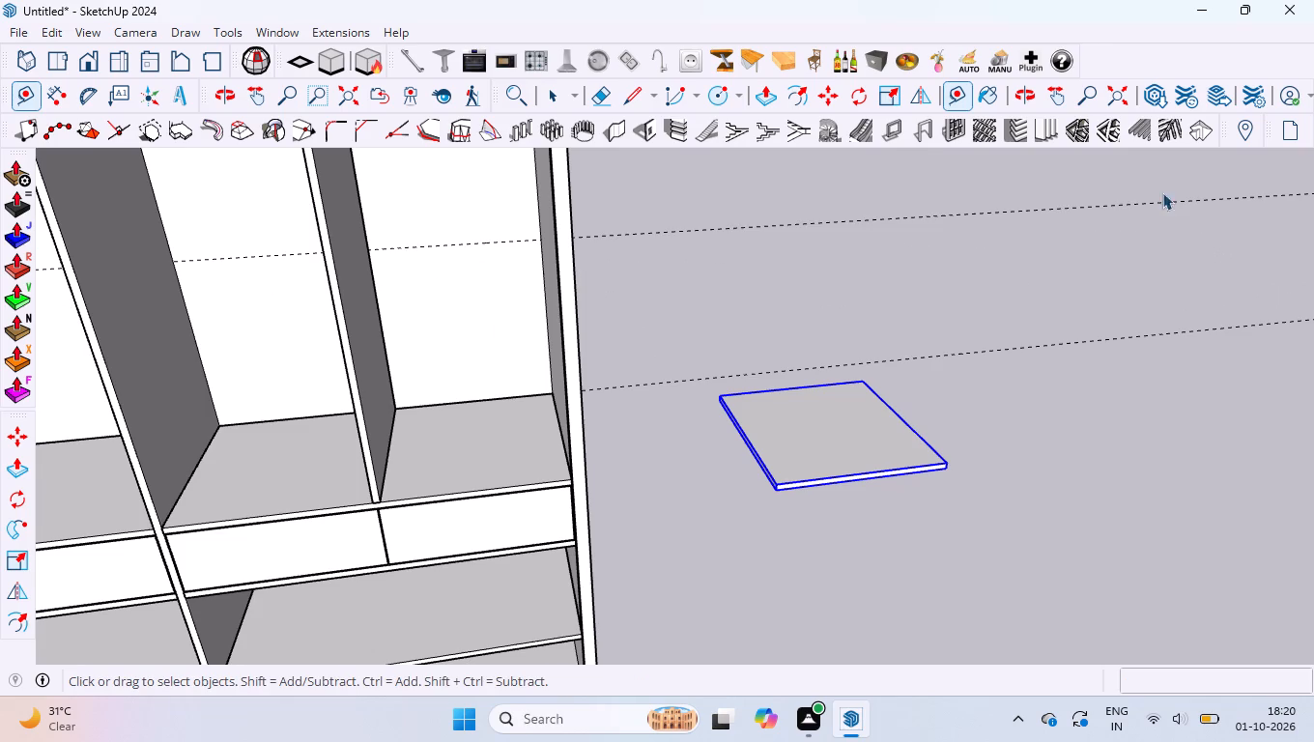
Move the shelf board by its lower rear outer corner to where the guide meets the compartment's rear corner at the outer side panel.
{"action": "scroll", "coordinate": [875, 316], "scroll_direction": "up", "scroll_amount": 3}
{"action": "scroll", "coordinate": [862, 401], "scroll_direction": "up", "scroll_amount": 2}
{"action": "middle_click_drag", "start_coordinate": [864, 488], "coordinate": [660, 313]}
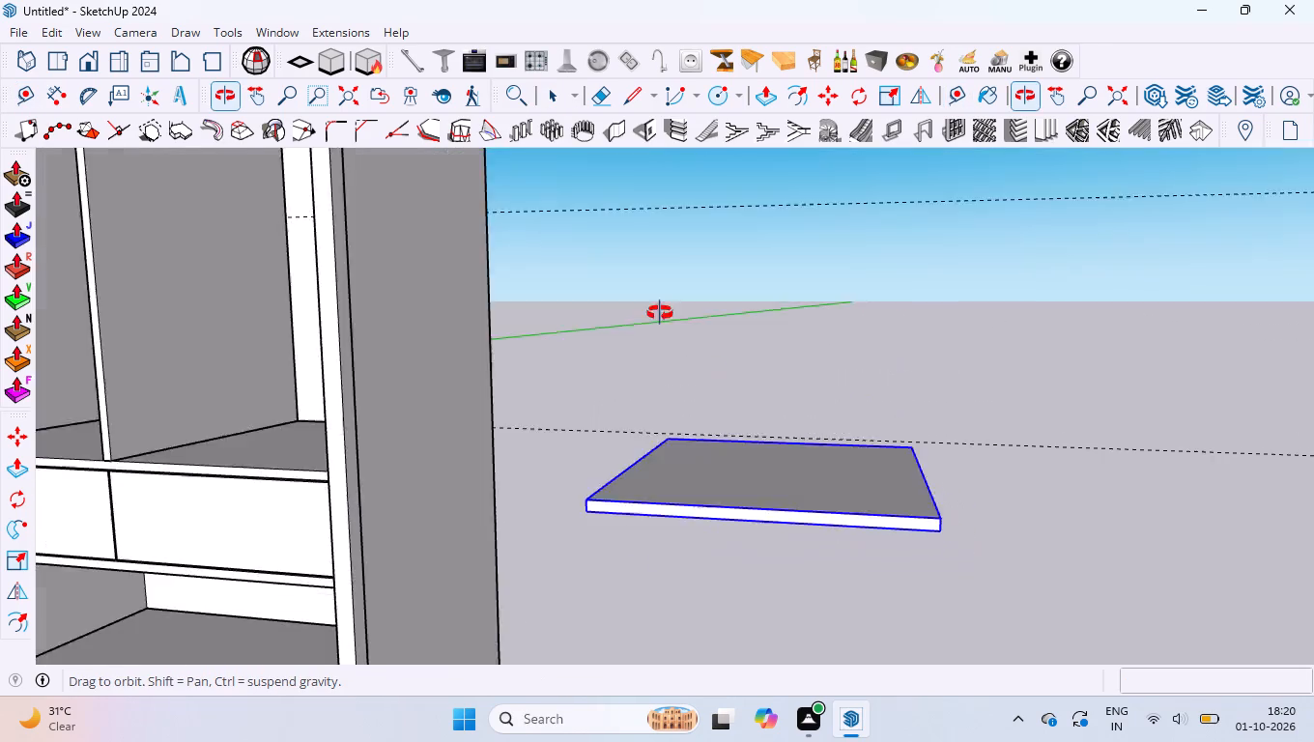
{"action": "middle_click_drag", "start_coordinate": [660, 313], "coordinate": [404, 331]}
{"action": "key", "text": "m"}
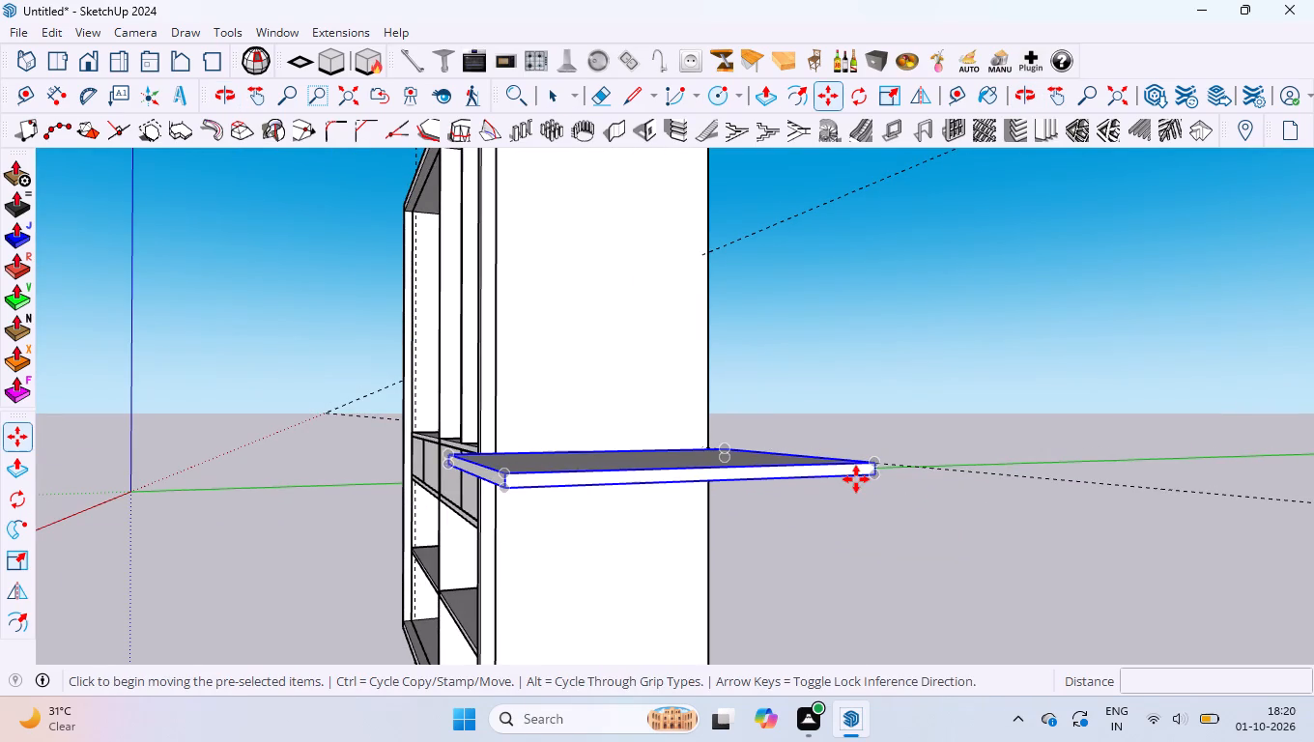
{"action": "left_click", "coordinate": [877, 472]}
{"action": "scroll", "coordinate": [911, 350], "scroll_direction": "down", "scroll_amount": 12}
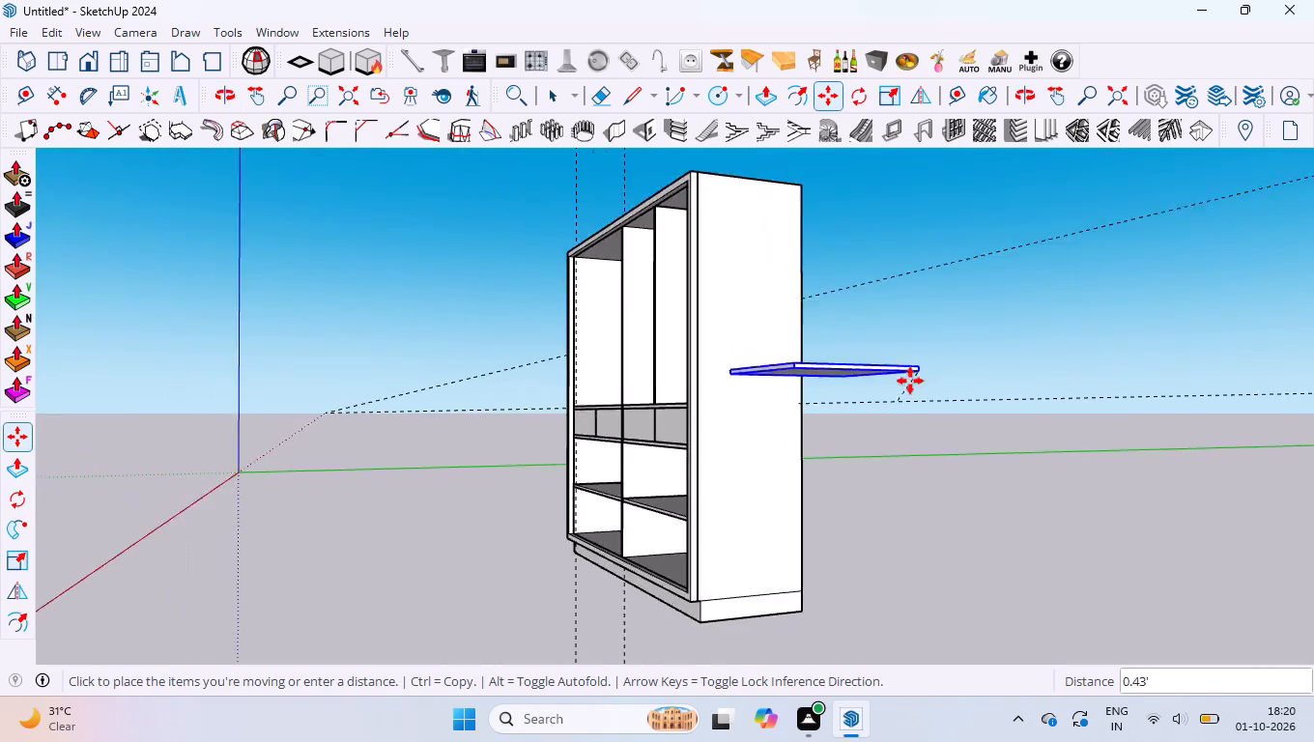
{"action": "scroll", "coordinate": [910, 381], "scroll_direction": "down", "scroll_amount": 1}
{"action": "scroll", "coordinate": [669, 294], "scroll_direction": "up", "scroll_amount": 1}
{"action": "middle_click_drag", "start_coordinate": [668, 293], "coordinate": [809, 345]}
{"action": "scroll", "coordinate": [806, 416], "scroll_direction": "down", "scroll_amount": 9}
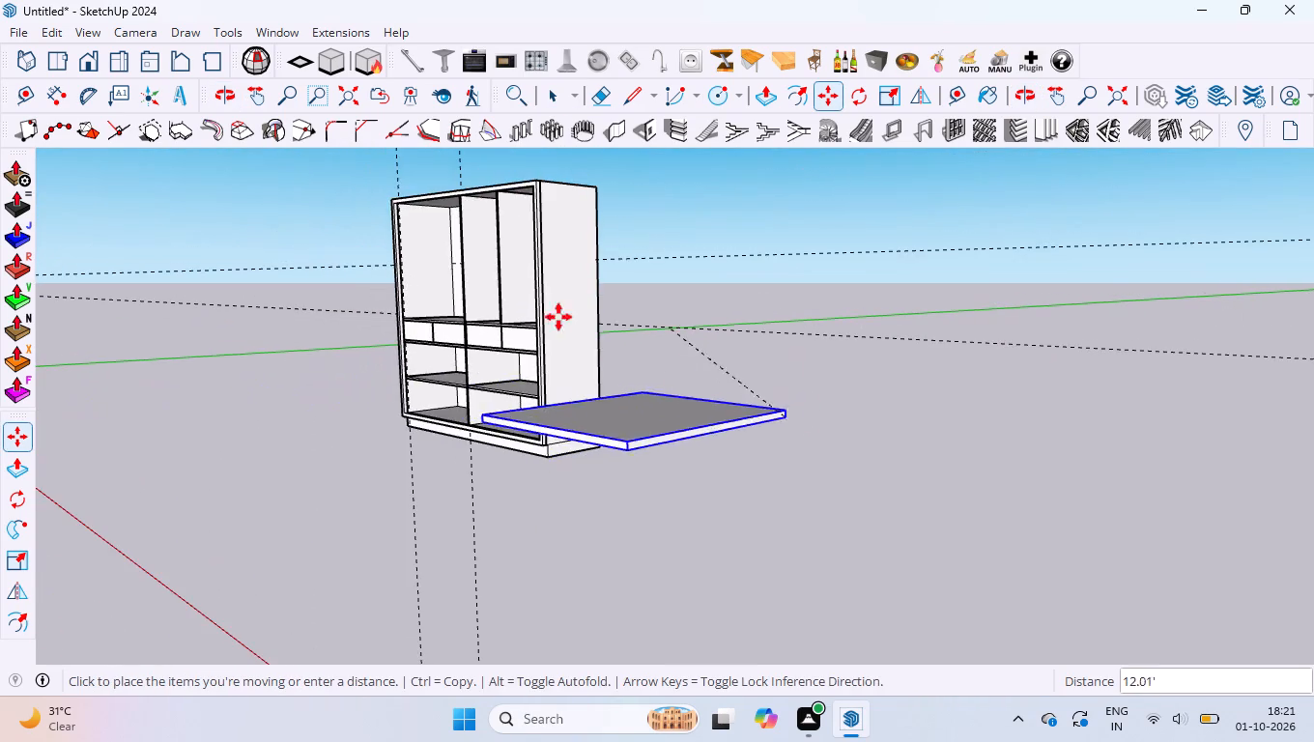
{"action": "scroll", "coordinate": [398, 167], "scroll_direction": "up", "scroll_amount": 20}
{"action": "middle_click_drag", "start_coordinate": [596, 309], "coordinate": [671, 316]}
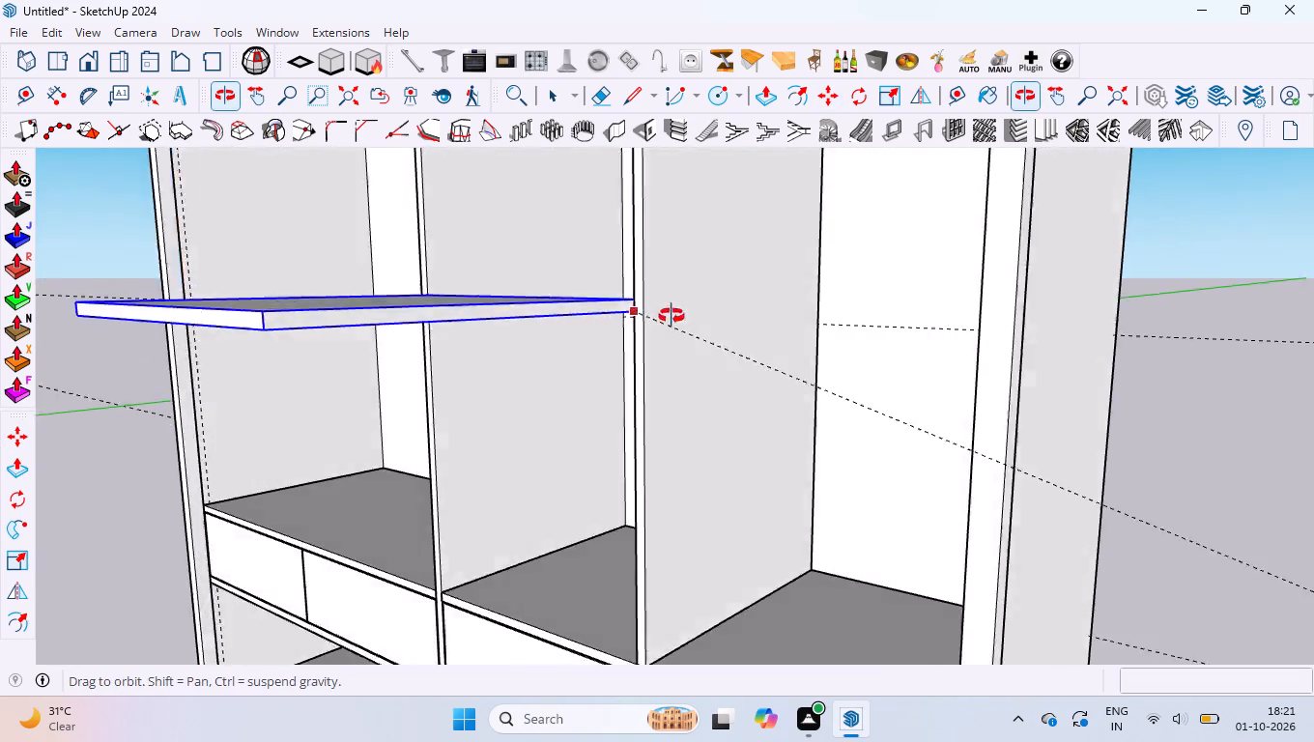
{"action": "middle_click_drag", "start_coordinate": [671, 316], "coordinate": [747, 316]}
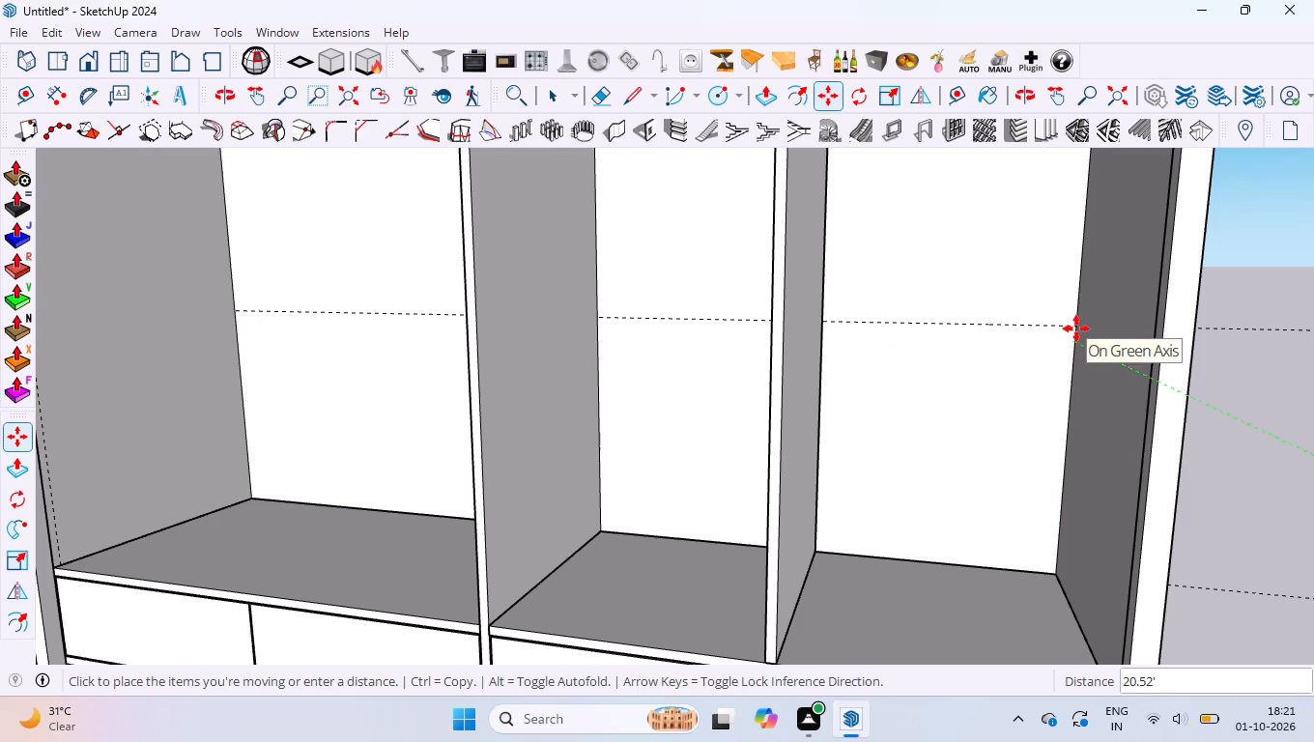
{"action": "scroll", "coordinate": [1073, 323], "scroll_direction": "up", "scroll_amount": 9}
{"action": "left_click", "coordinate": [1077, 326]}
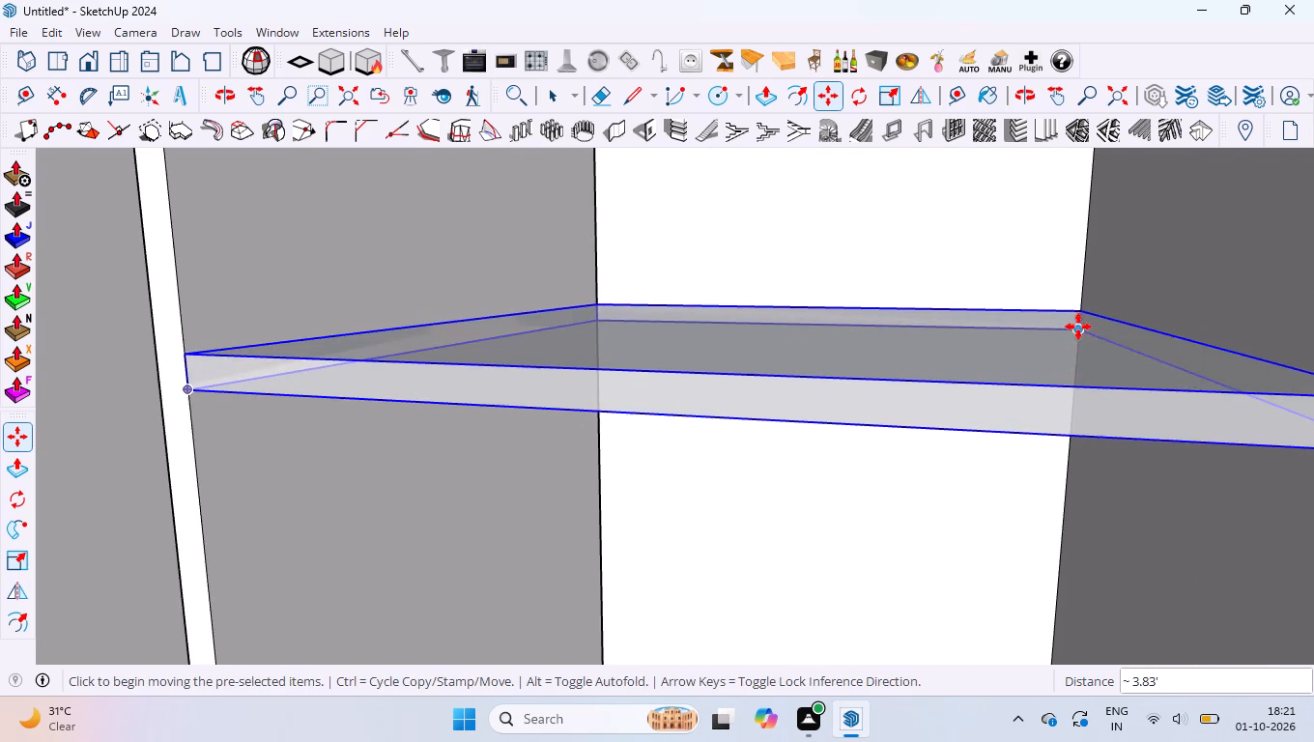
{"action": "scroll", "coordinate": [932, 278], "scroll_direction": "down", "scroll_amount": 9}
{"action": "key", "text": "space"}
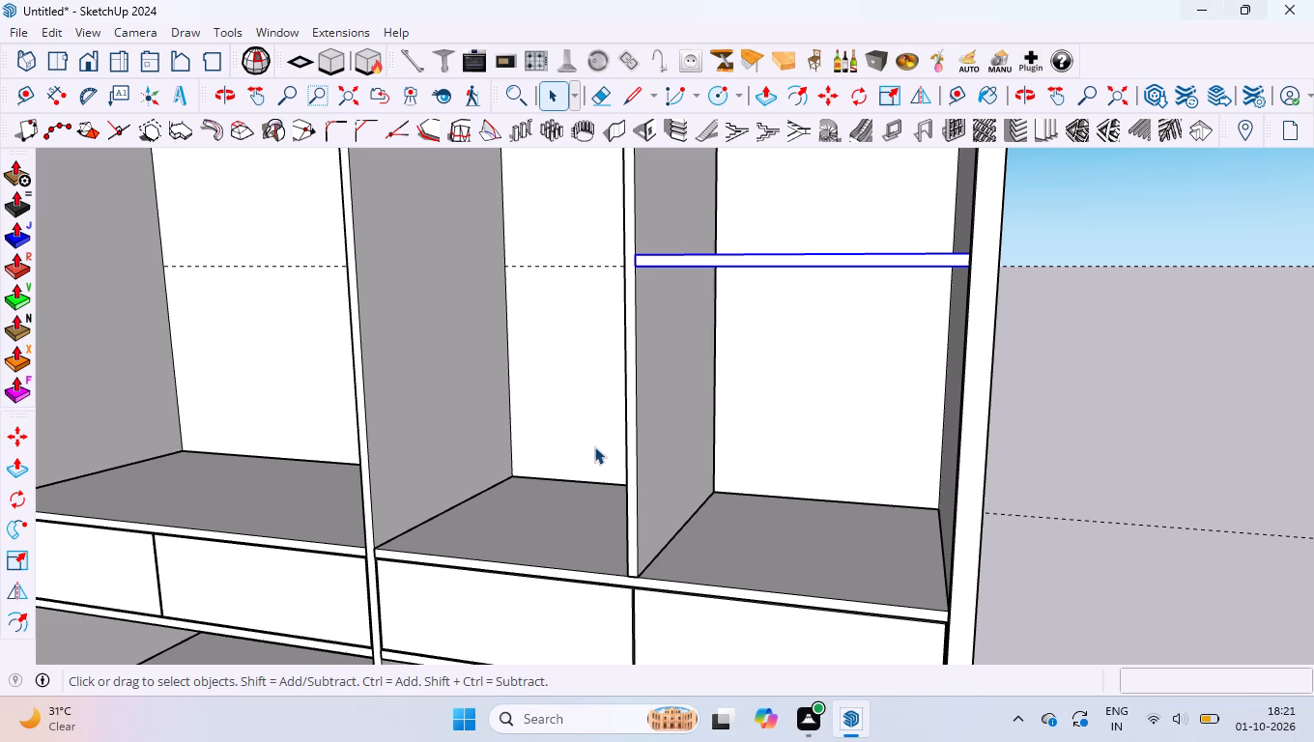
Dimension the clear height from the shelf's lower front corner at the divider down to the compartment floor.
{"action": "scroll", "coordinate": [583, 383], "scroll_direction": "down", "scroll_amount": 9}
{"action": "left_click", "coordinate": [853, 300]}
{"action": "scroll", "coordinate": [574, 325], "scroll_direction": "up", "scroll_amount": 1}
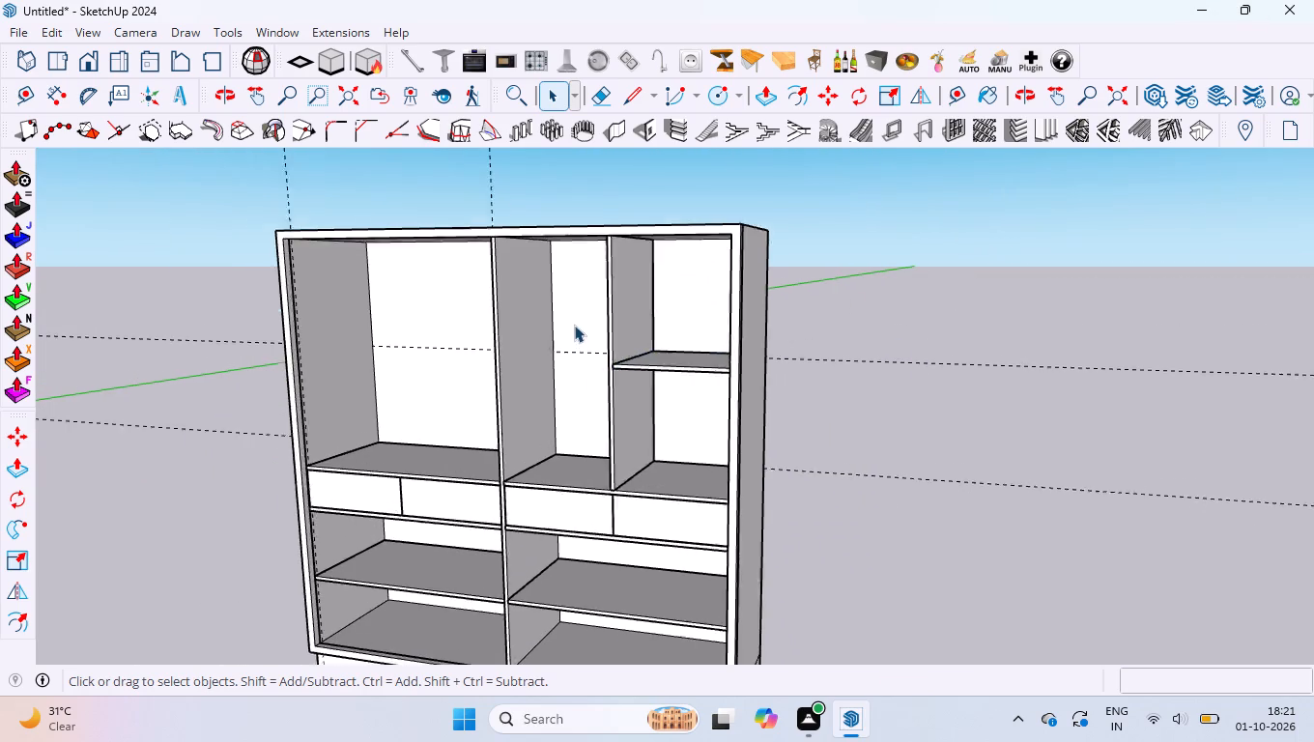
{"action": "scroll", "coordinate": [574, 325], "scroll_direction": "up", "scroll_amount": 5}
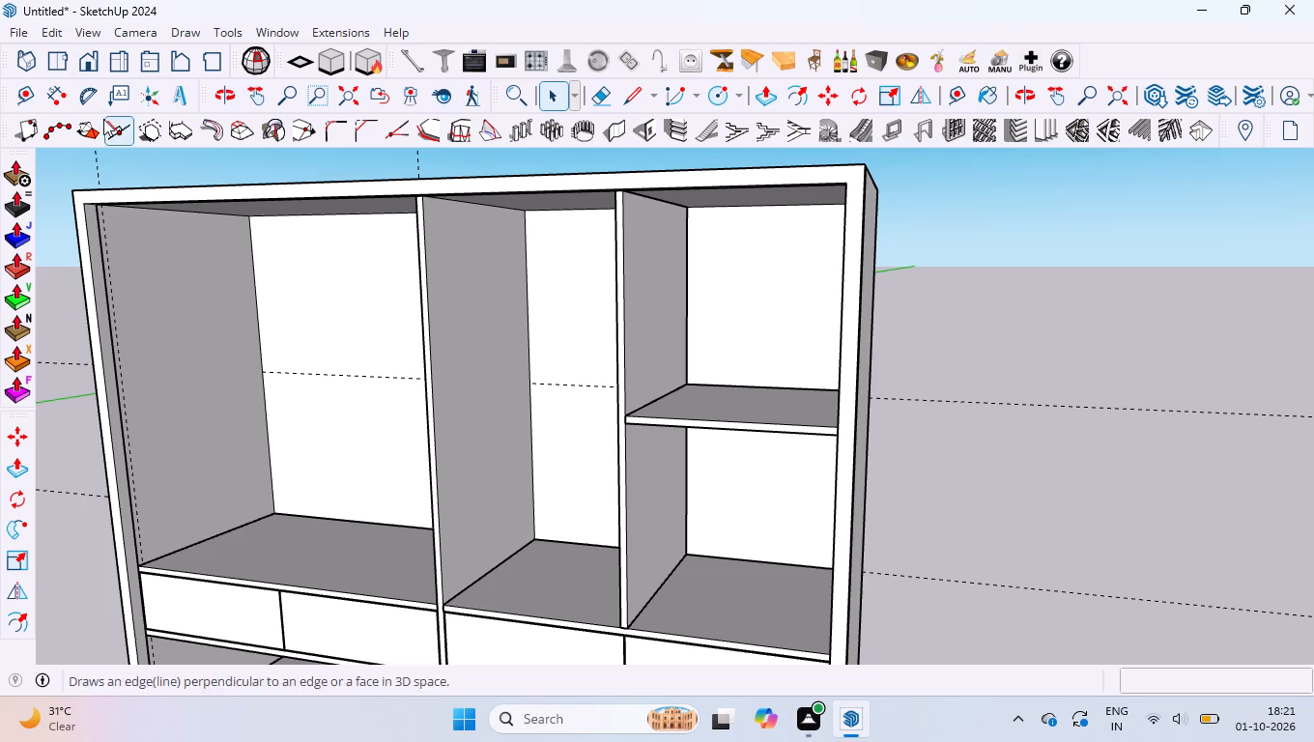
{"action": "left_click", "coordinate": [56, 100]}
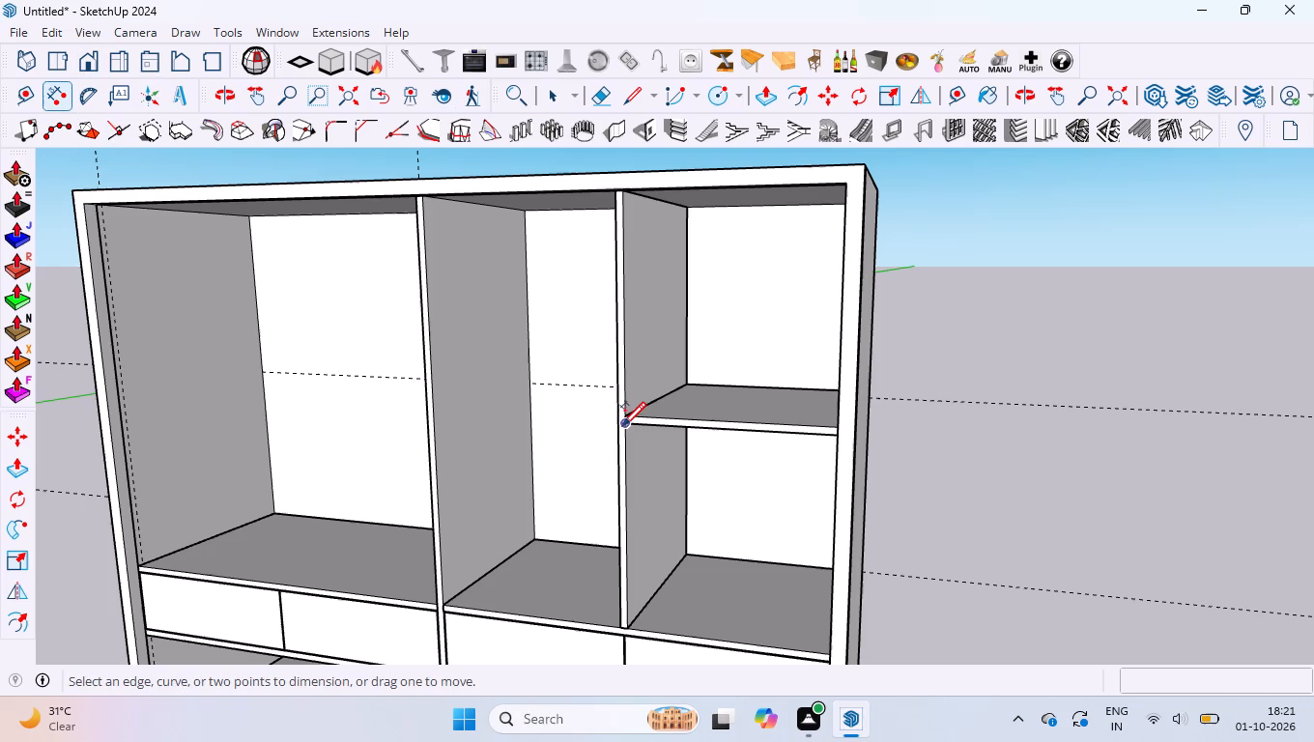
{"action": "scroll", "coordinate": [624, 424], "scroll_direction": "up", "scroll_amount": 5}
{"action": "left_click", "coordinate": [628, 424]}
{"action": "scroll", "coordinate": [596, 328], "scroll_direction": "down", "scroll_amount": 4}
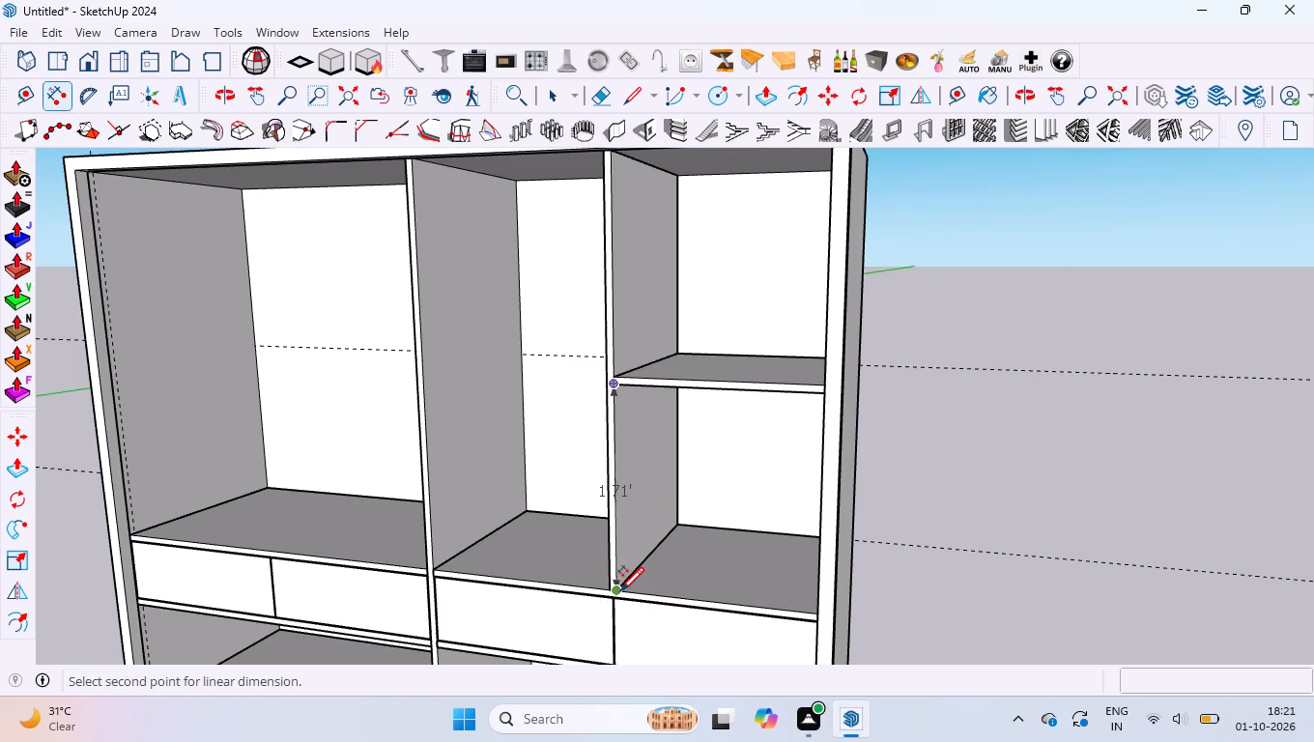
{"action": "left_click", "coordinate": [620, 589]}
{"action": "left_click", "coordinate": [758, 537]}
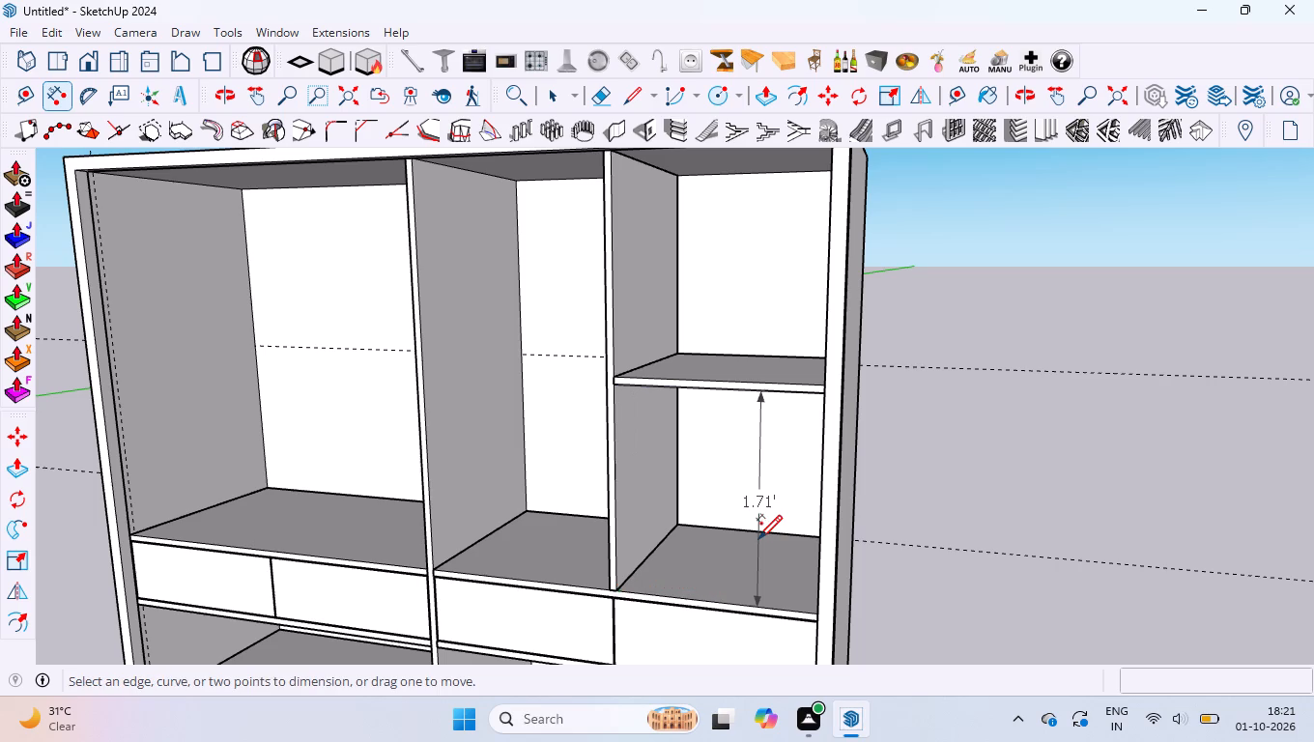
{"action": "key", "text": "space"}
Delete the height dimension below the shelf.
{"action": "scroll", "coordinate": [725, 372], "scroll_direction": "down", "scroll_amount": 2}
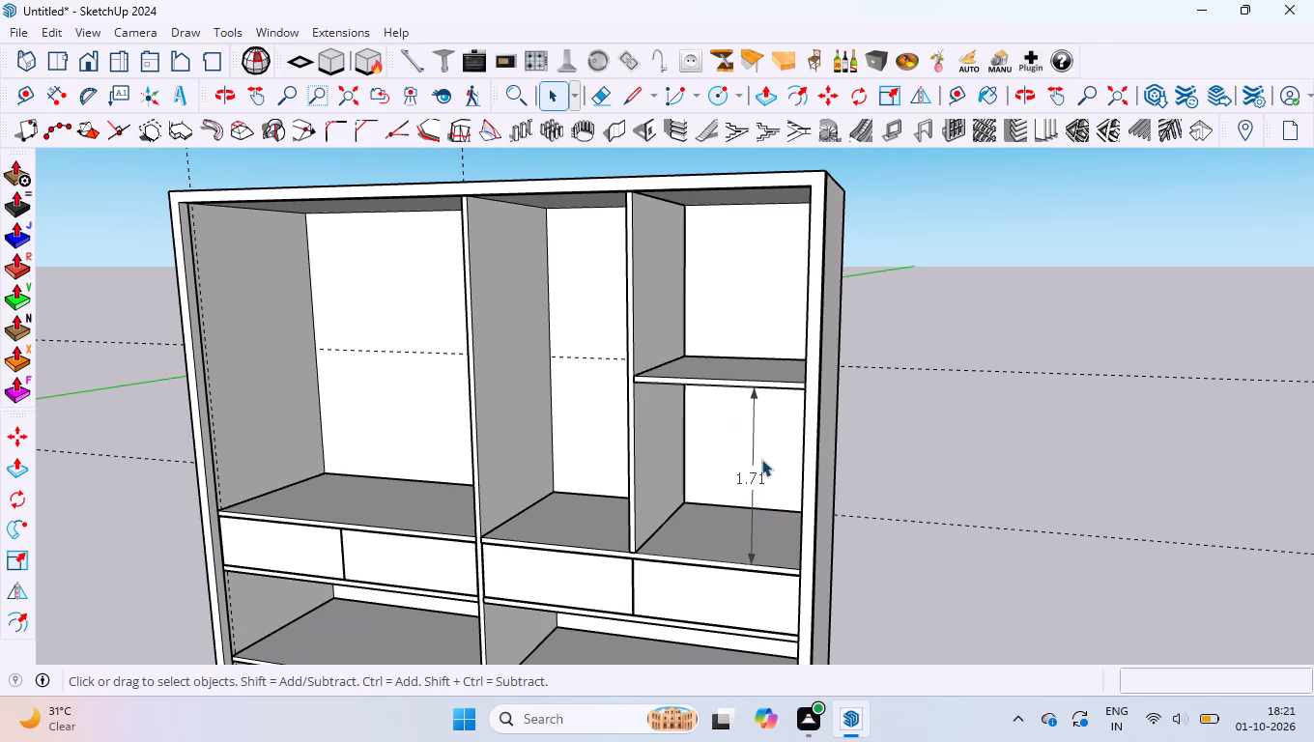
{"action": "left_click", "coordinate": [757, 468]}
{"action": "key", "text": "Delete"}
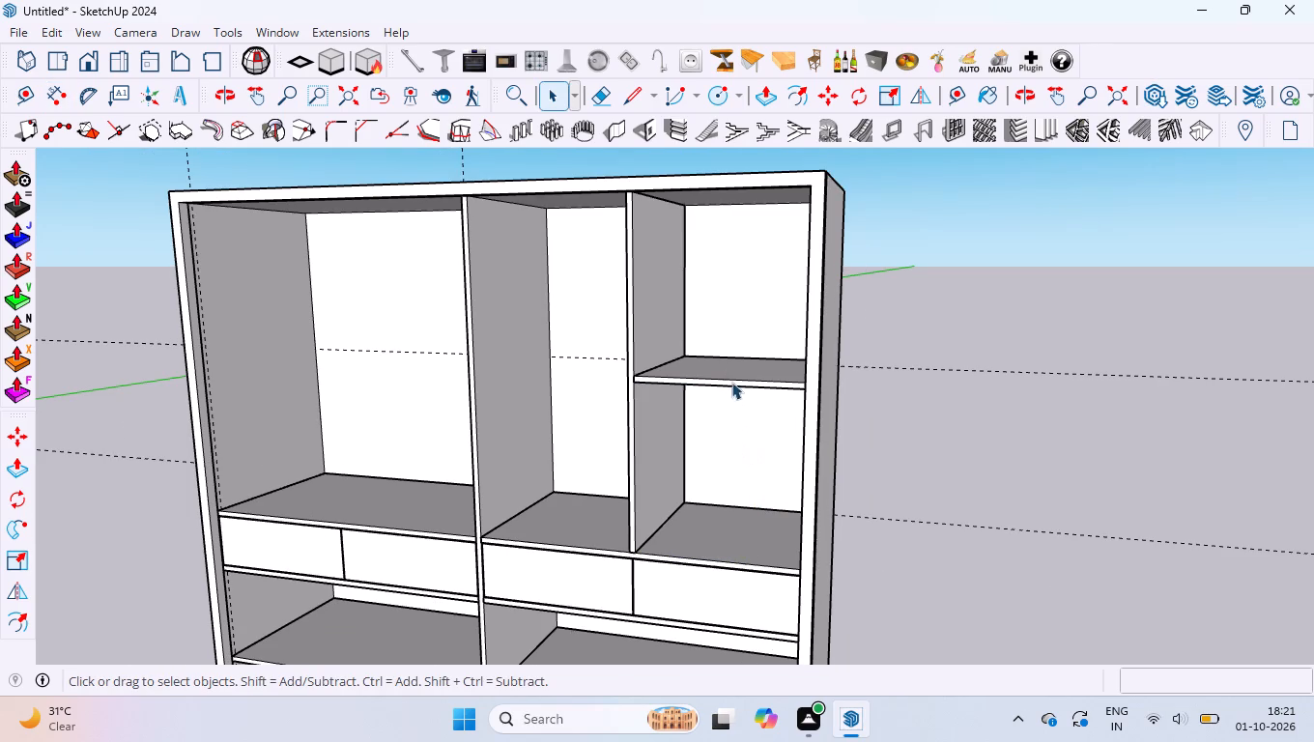
Move the shelf board about 3.4' out of the compartment into the open space beside the wardrobe.
{"action": "left_click_drag", "start_coordinate": [734, 374], "coordinate": [724, 388]}
{"action": "left_click", "coordinate": [910, 317]}
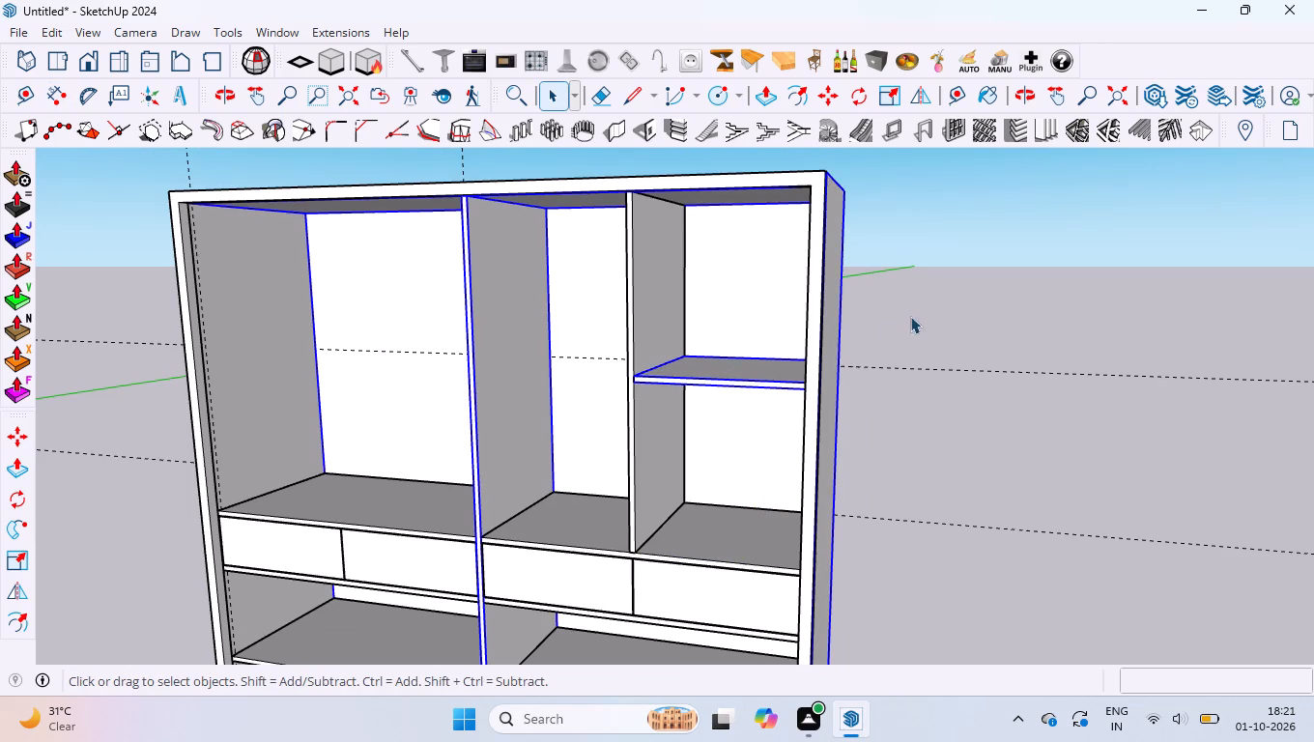
{"action": "left_click", "coordinate": [773, 380]}
{"action": "key", "text": "m"}
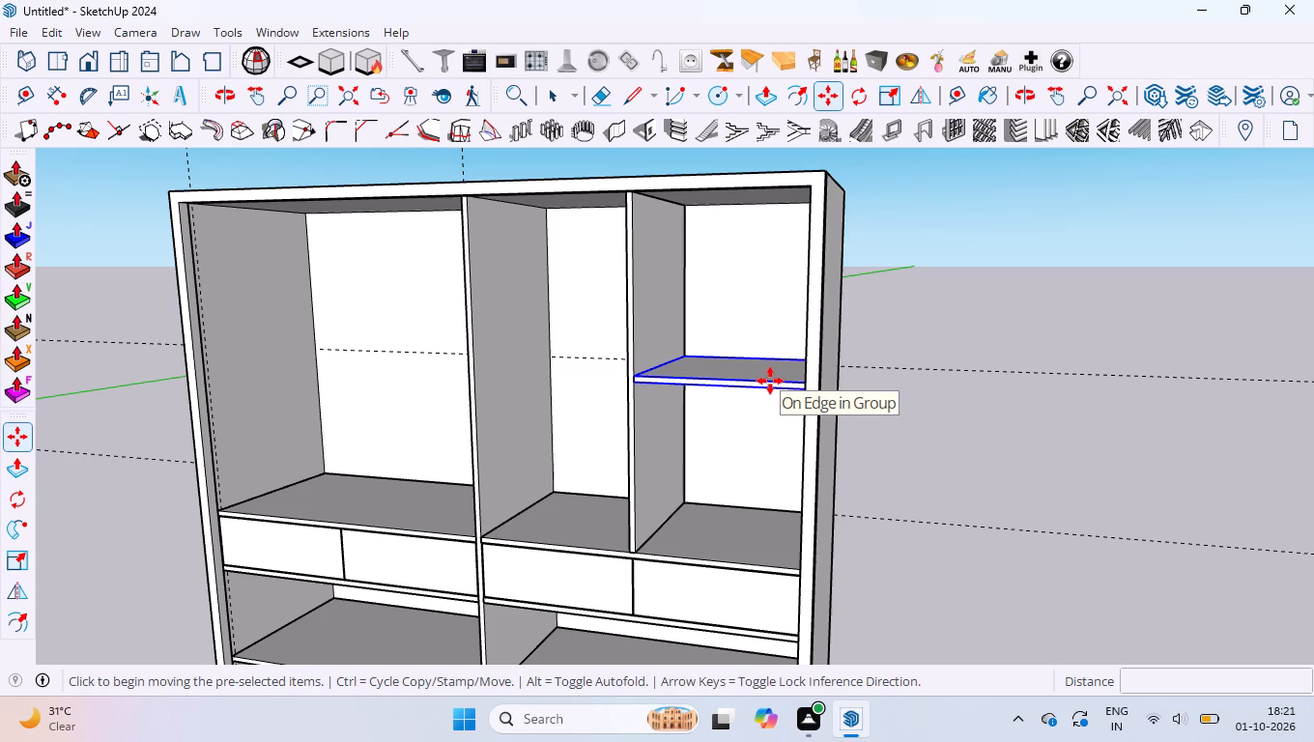
{"action": "left_click", "coordinate": [771, 381]}
{"action": "left_click", "coordinate": [1095, 460]}
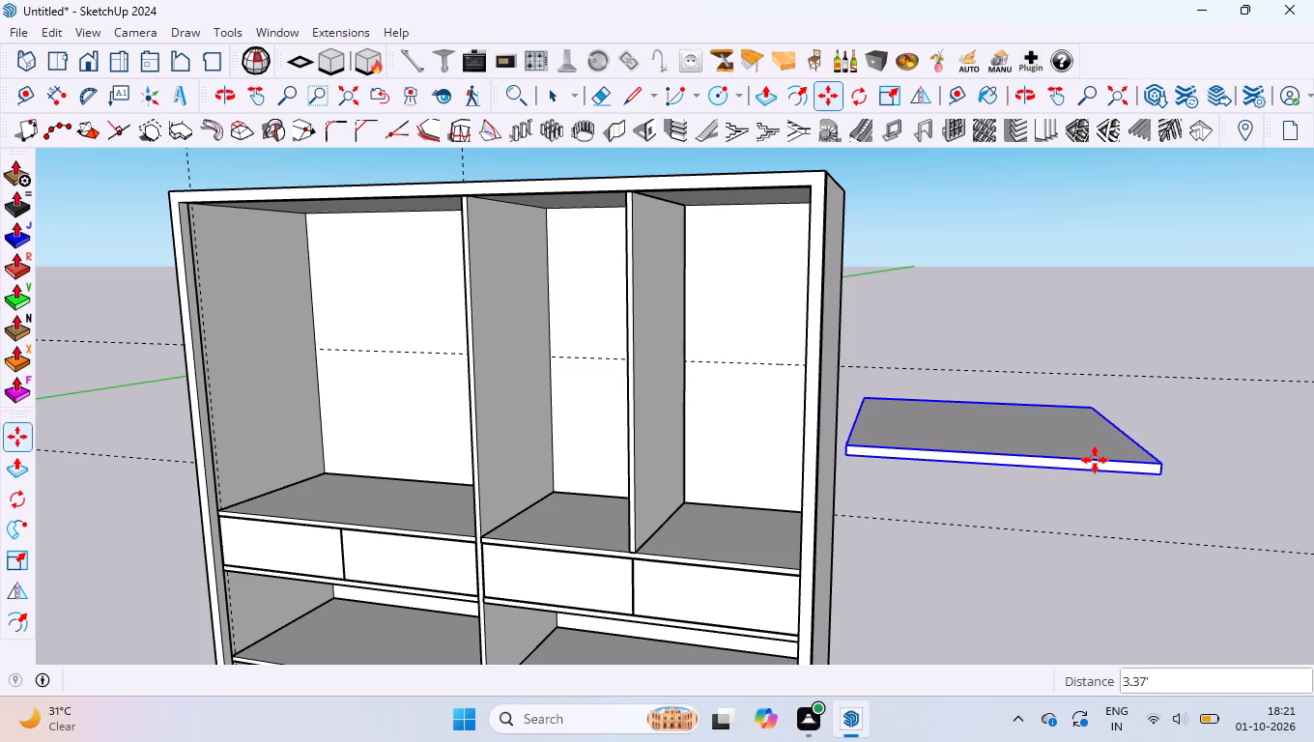
{"action": "key", "text": "space"}
Delete the two horizontal guides that run across the wardrobe and past the shelf board.
{"action": "left_click_drag", "start_coordinate": [745, 402], "coordinate": [724, 298]}
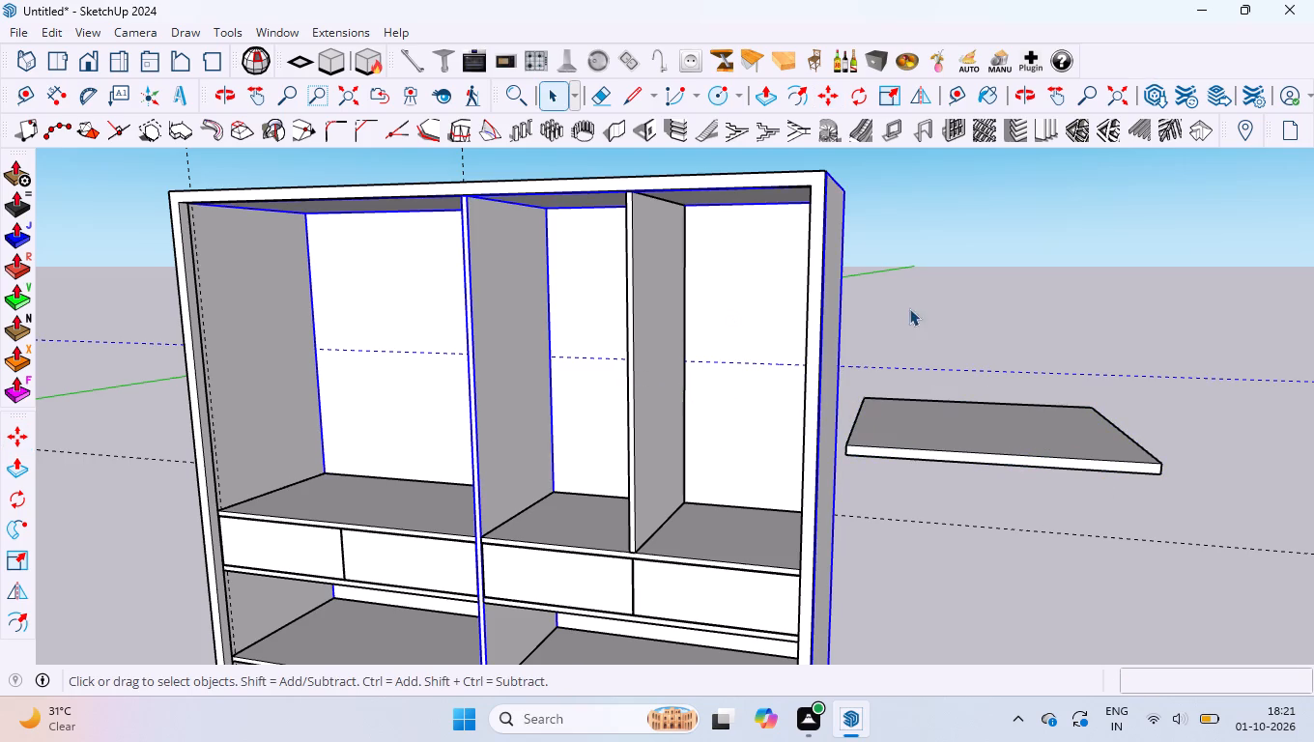
{"action": "left_click", "coordinate": [951, 333]}
{"action": "left_click", "coordinate": [1145, 376]}
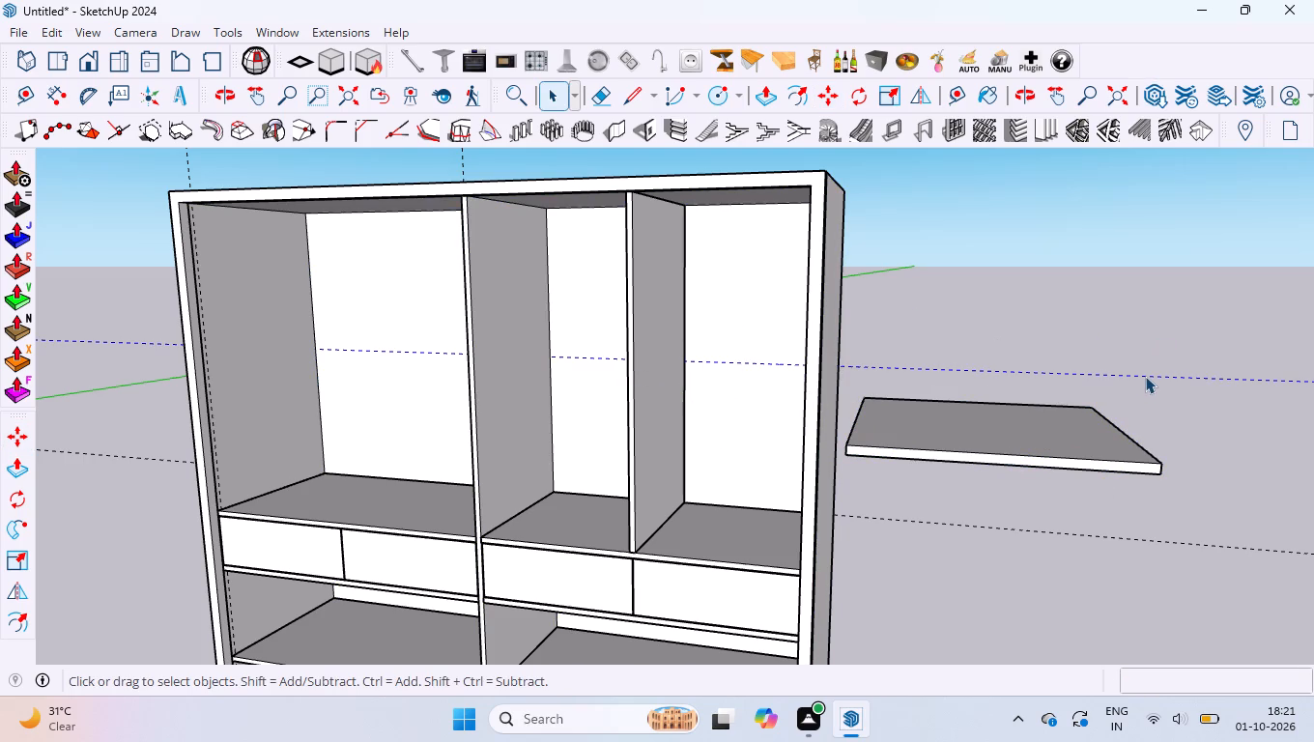
{"action": "key", "text": "Delete"}
{"action": "key", "text": "e"}
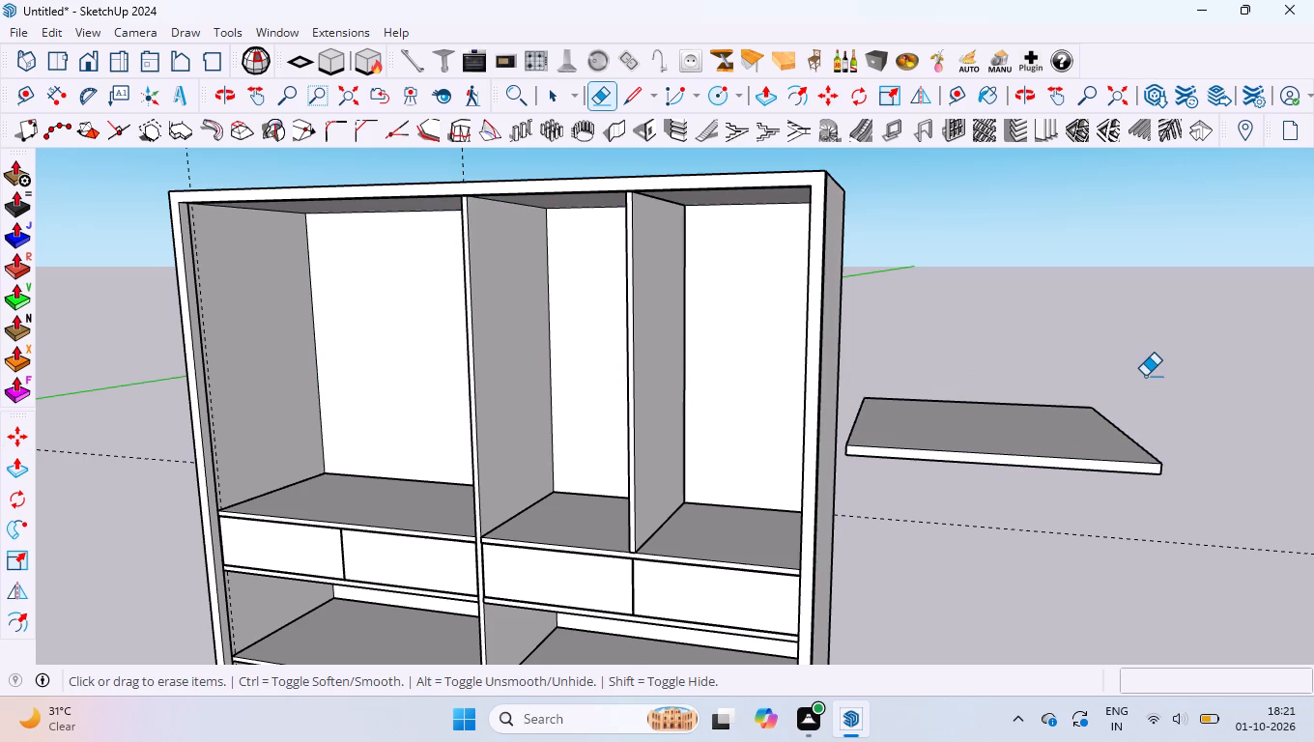
{"action": "left_click_drag", "start_coordinate": [1157, 505], "coordinate": [1126, 566]}
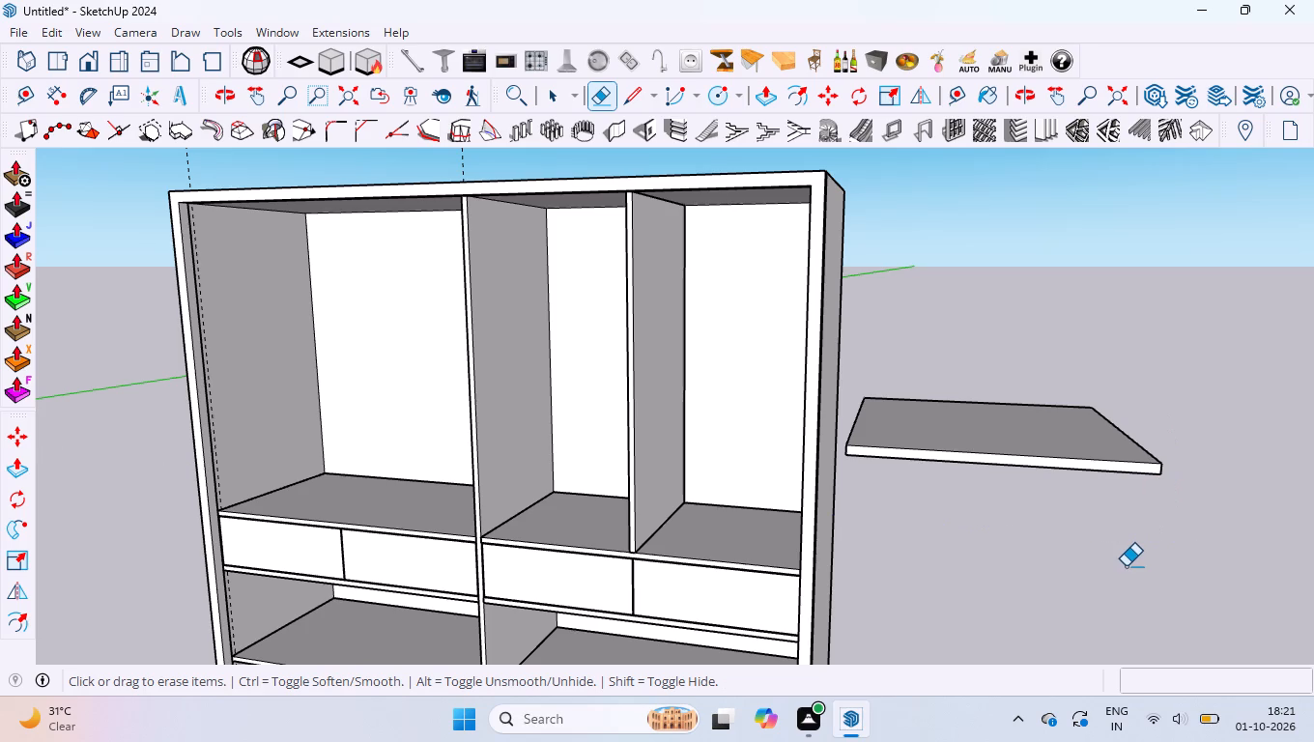
{"action": "key", "text": "space"}
Draw a horizontal line about 1.65' long across the rightmost compartment's back panel, starting at the midpoint of its rear edge at the divider.
{"action": "scroll", "coordinate": [715, 253], "scroll_direction": "up", "scroll_amount": 3}
{"action": "middle_click_drag", "start_coordinate": [711, 268], "coordinate": [813, 285]}
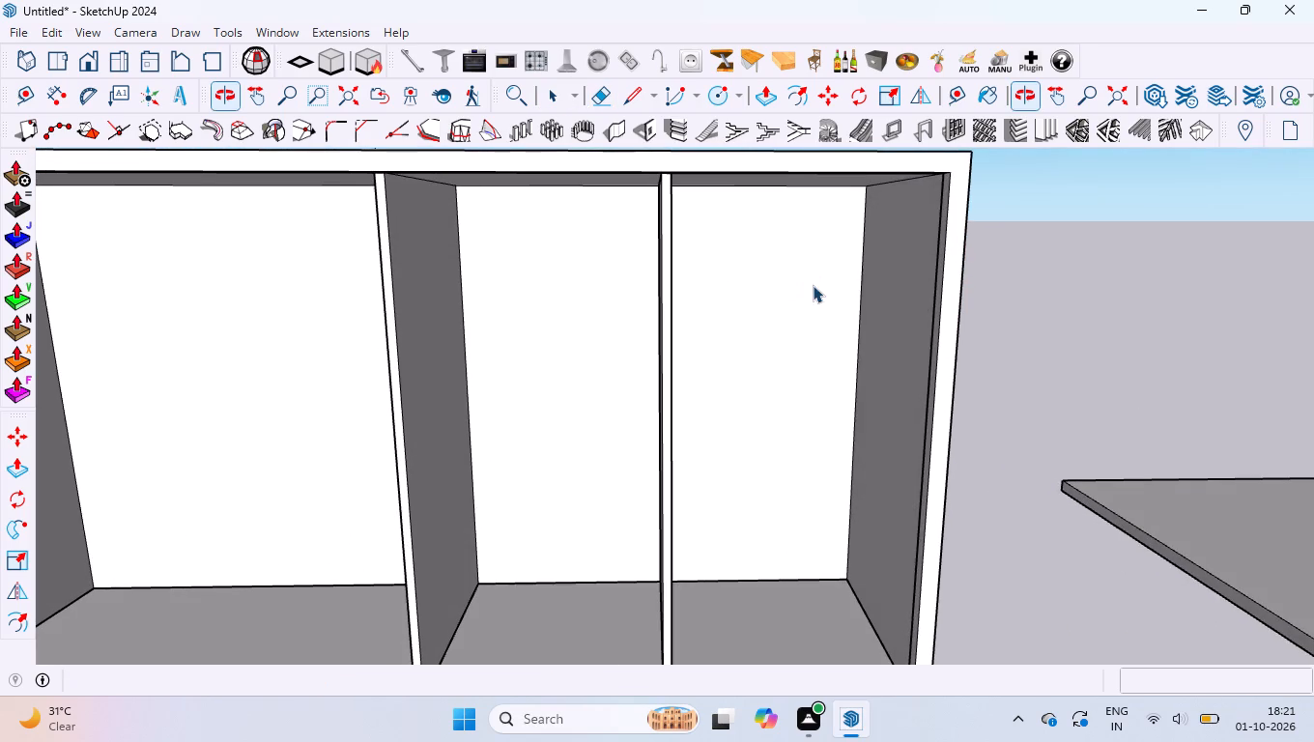
{"action": "key", "text": "l"}
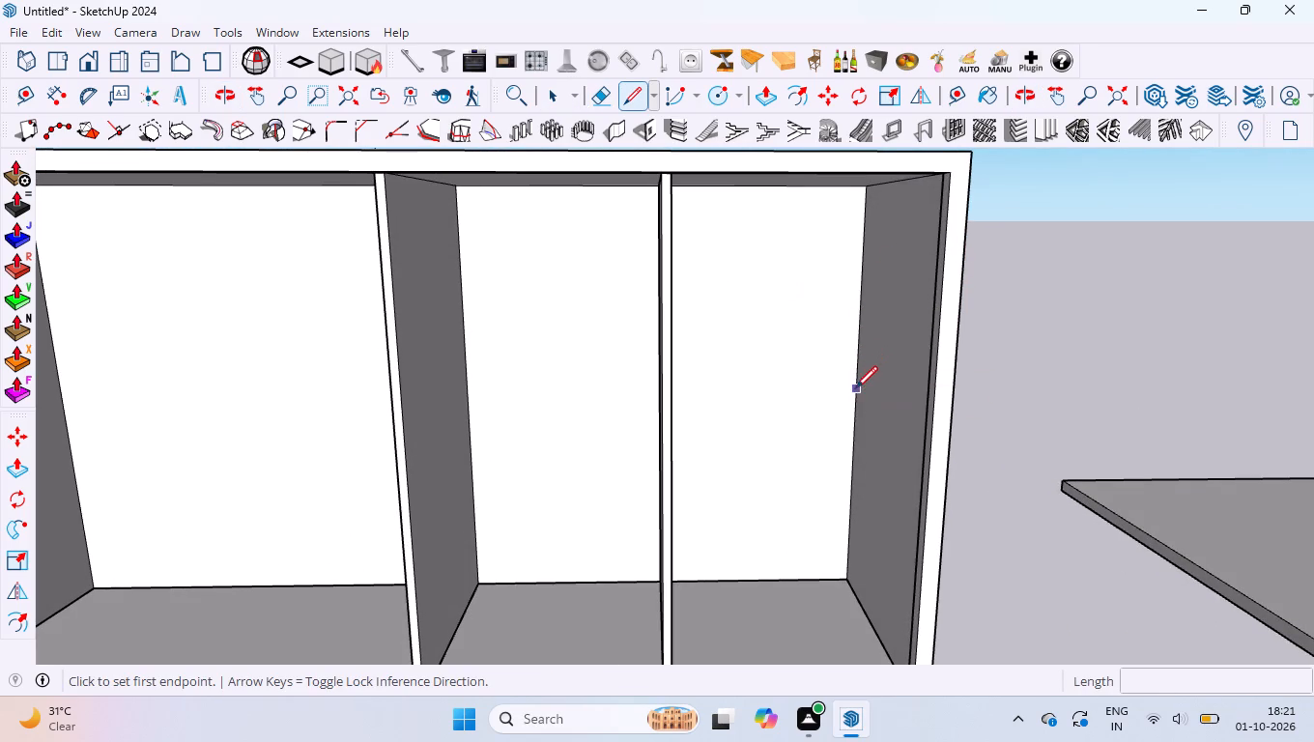
{"action": "middle_click_drag", "start_coordinate": [755, 397], "coordinate": [582, 407]}
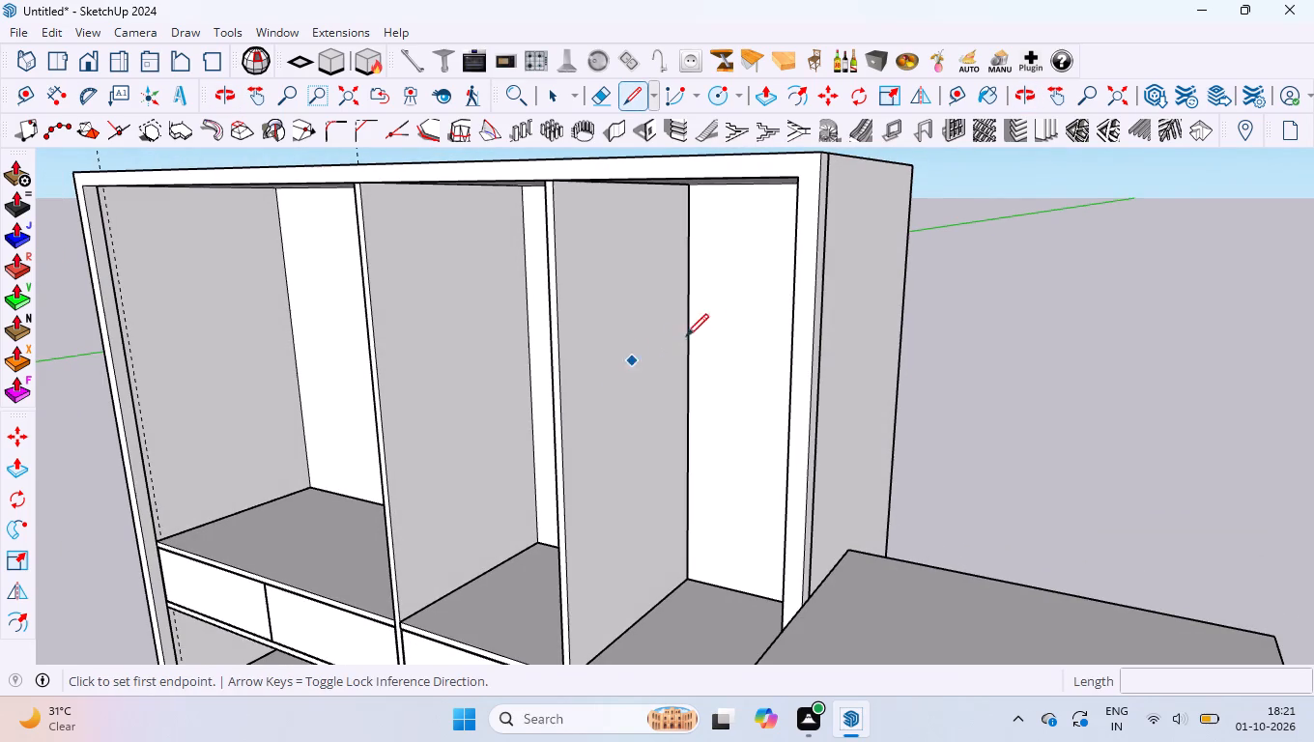
{"action": "left_click", "coordinate": [691, 393]}
{"action": "middle_click_drag", "start_coordinate": [742, 384], "coordinate": [884, 379]}
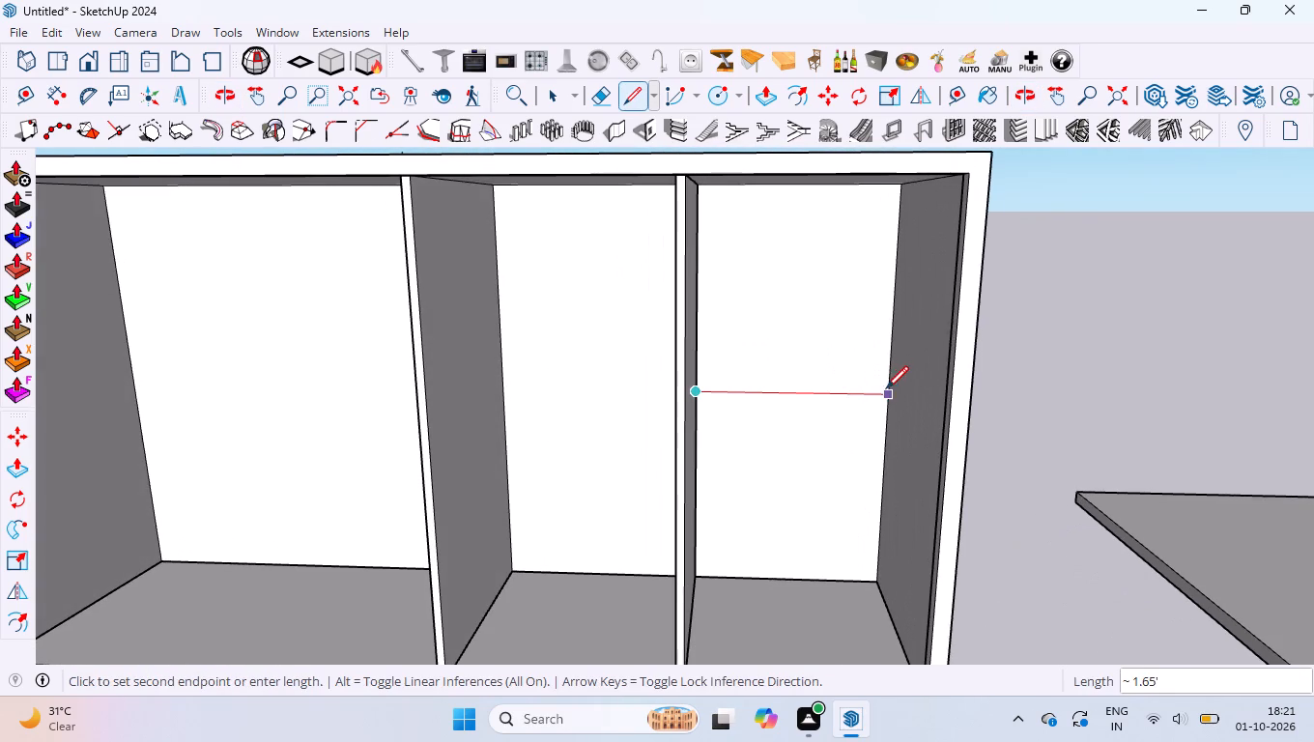
{"action": "key", "text": "Right"}
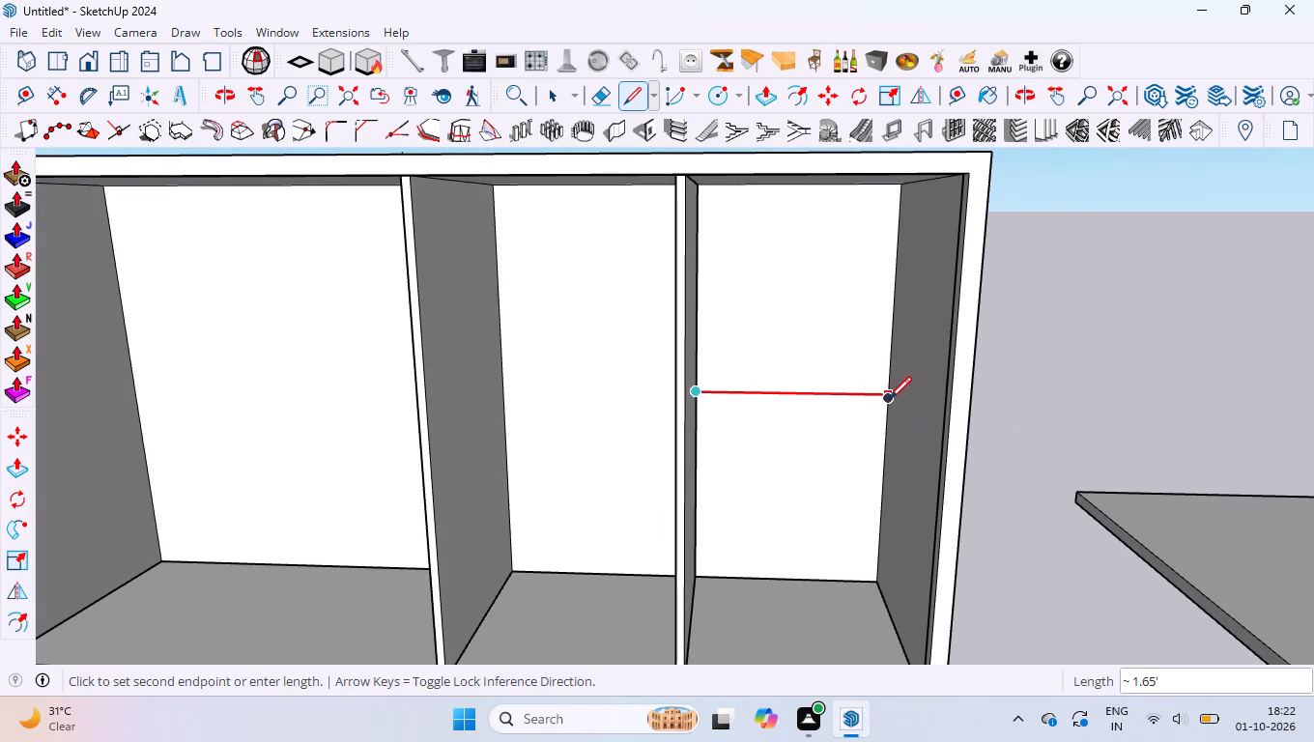
{"action": "scroll", "coordinate": [904, 437], "scroll_direction": "up", "scroll_amount": 11}
{"action": "left_click", "coordinate": [863, 367]}
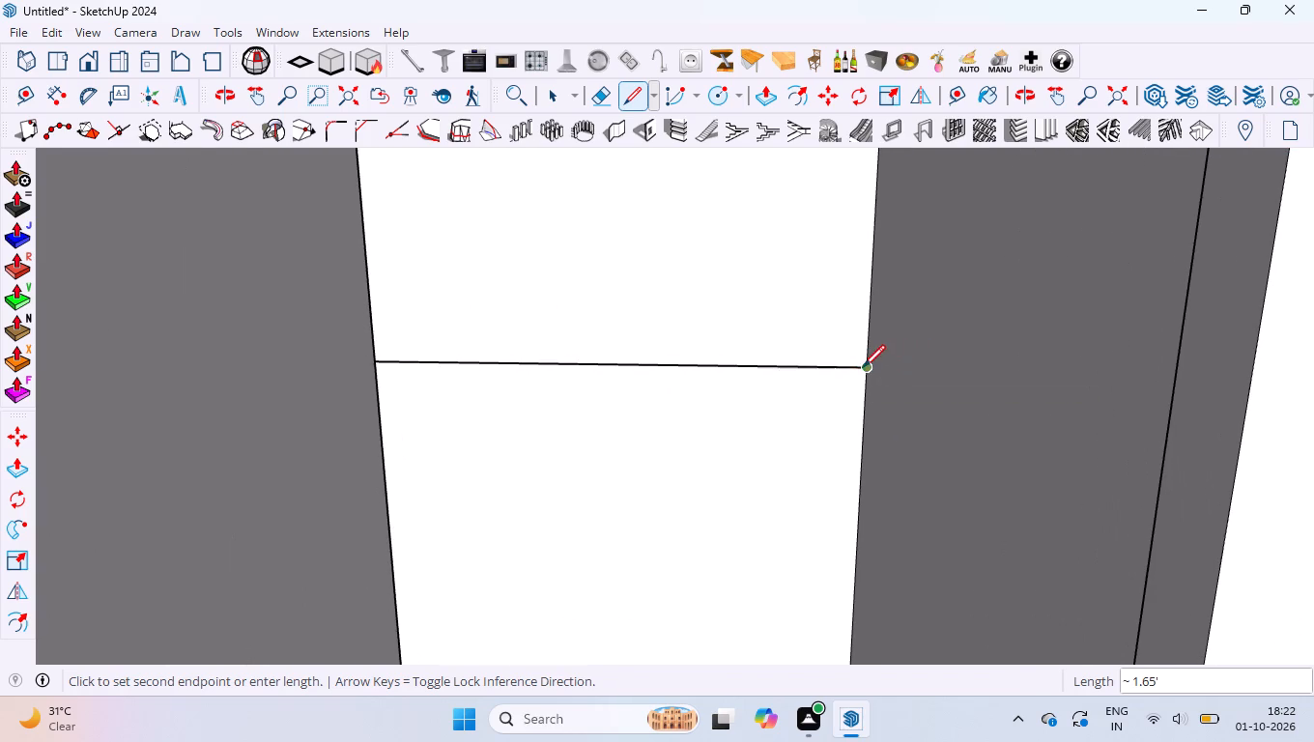
{"action": "scroll", "coordinate": [687, 357], "scroll_direction": "down", "scroll_amount": 8}
{"action": "key", "text": "space"}
{"action": "scroll", "coordinate": [694, 346], "scroll_direction": "down", "scroll_amount": 5}
Move the shelf board by the midpoint of its rear outer vertical edge to the line's end at the outer side panel.
{"action": "middle_click_drag", "start_coordinate": [821, 346], "coordinate": [713, 361]}
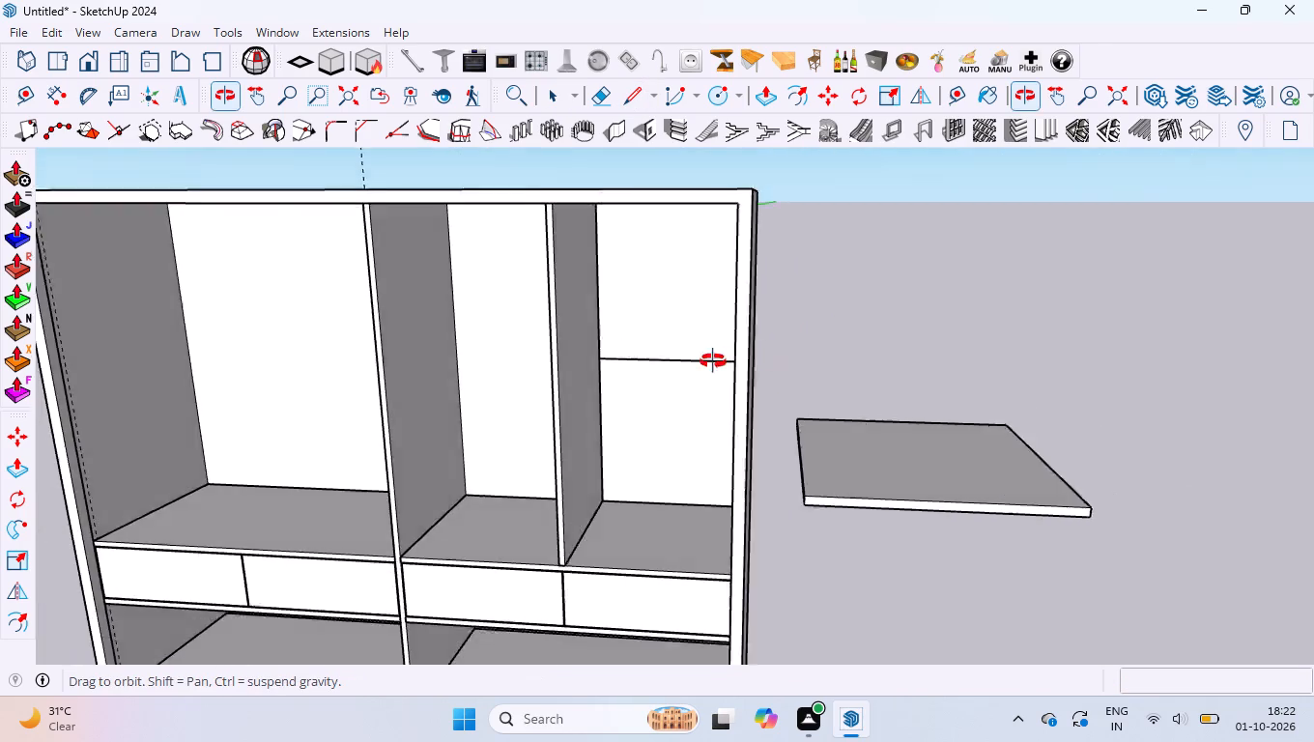
{"action": "middle_click_drag", "start_coordinate": [713, 361], "coordinate": [218, 341]}
{"action": "scroll", "coordinate": [329, 377], "scroll_direction": "up", "scroll_amount": 4}
{"action": "left_click_drag", "start_coordinate": [348, 504], "coordinate": [256, 358]}
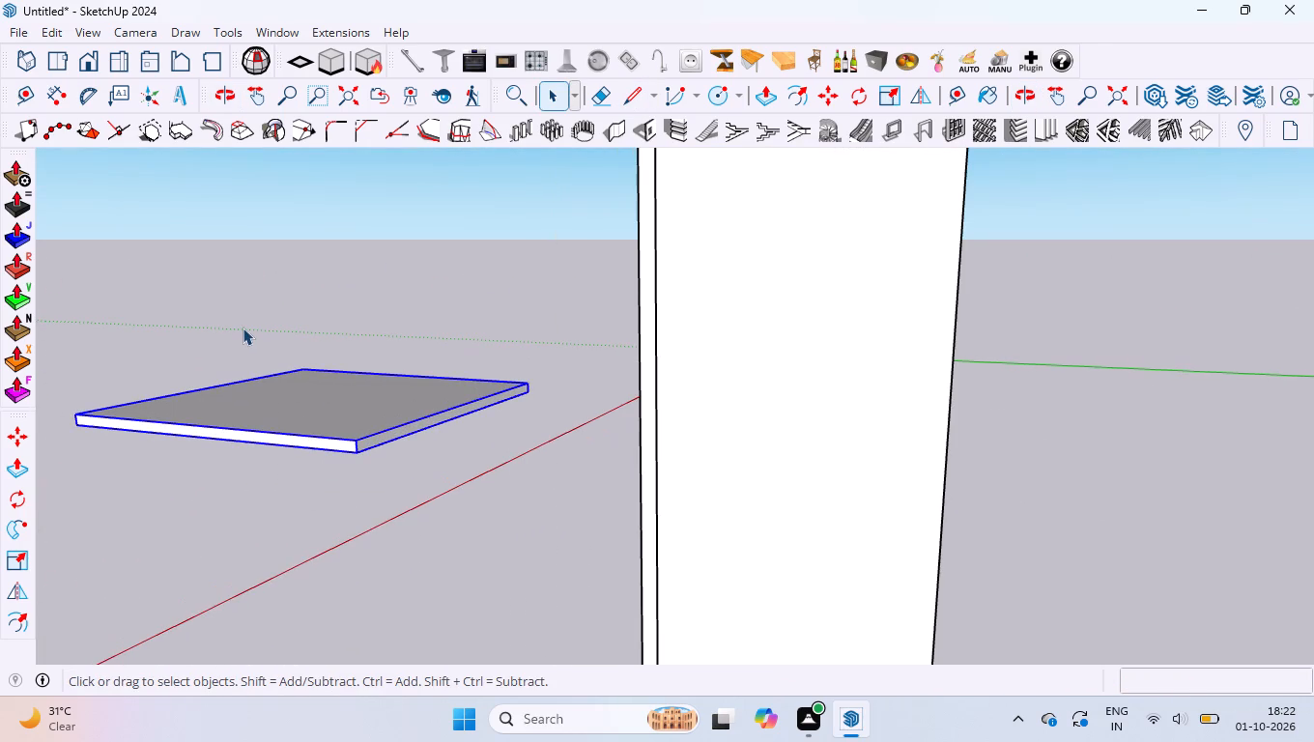
{"action": "key", "text": "m"}
{"action": "scroll", "coordinate": [367, 485], "scroll_direction": "up", "scroll_amount": 4}
{"action": "scroll", "coordinate": [318, 366], "scroll_direction": "up", "scroll_amount": 4}
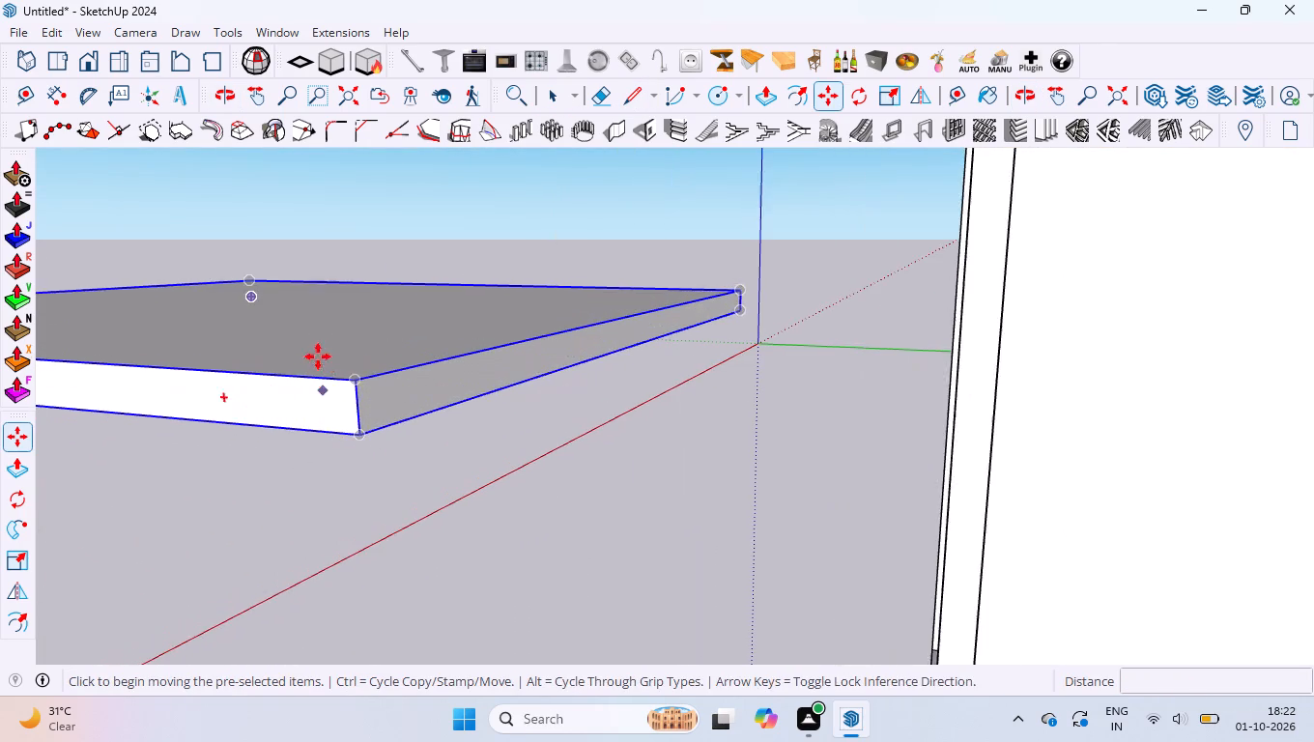
{"action": "scroll", "coordinate": [318, 357], "scroll_direction": "up", "scroll_amount": 6}
{"action": "left_click", "coordinate": [357, 414]}
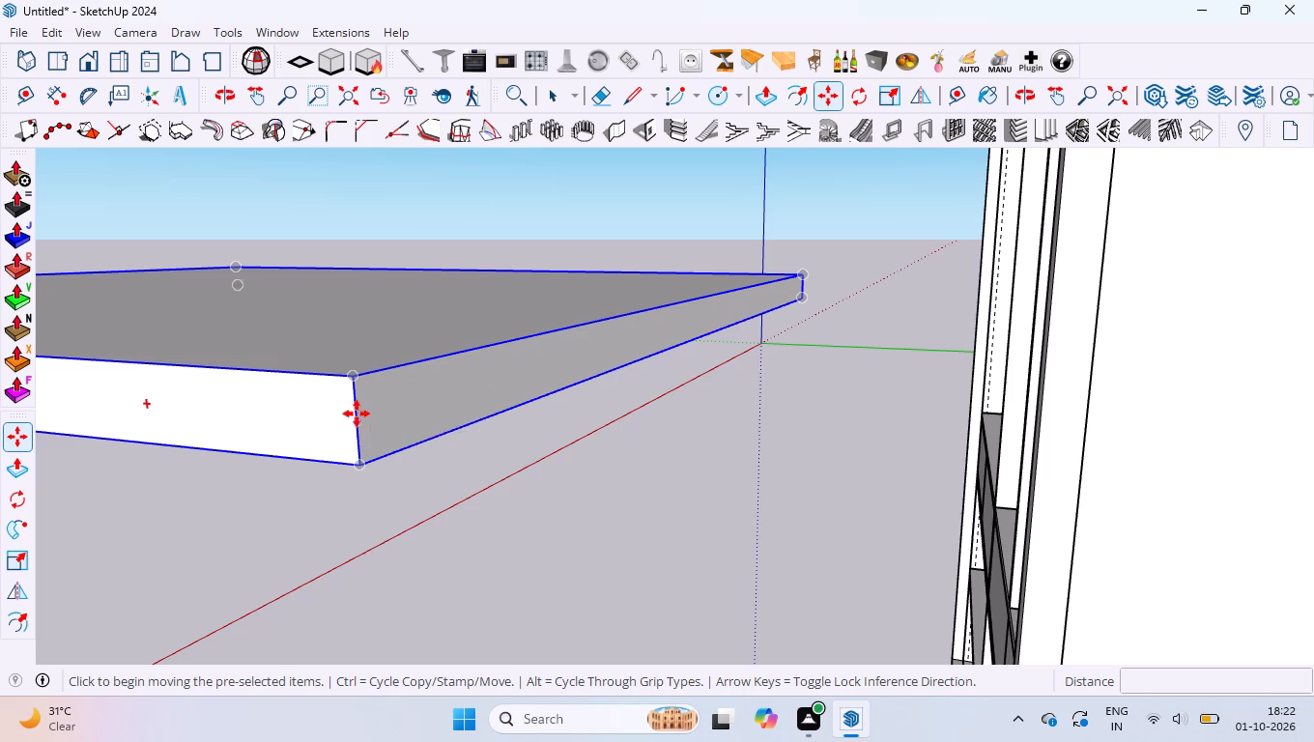
{"action": "scroll", "coordinate": [436, 173], "scroll_direction": "down", "scroll_amount": 20}
{"action": "scroll", "coordinate": [436, 173], "scroll_direction": "down", "scroll_amount": 1}
{"action": "scroll", "coordinate": [482, 347], "scroll_direction": "up", "scroll_amount": 4}
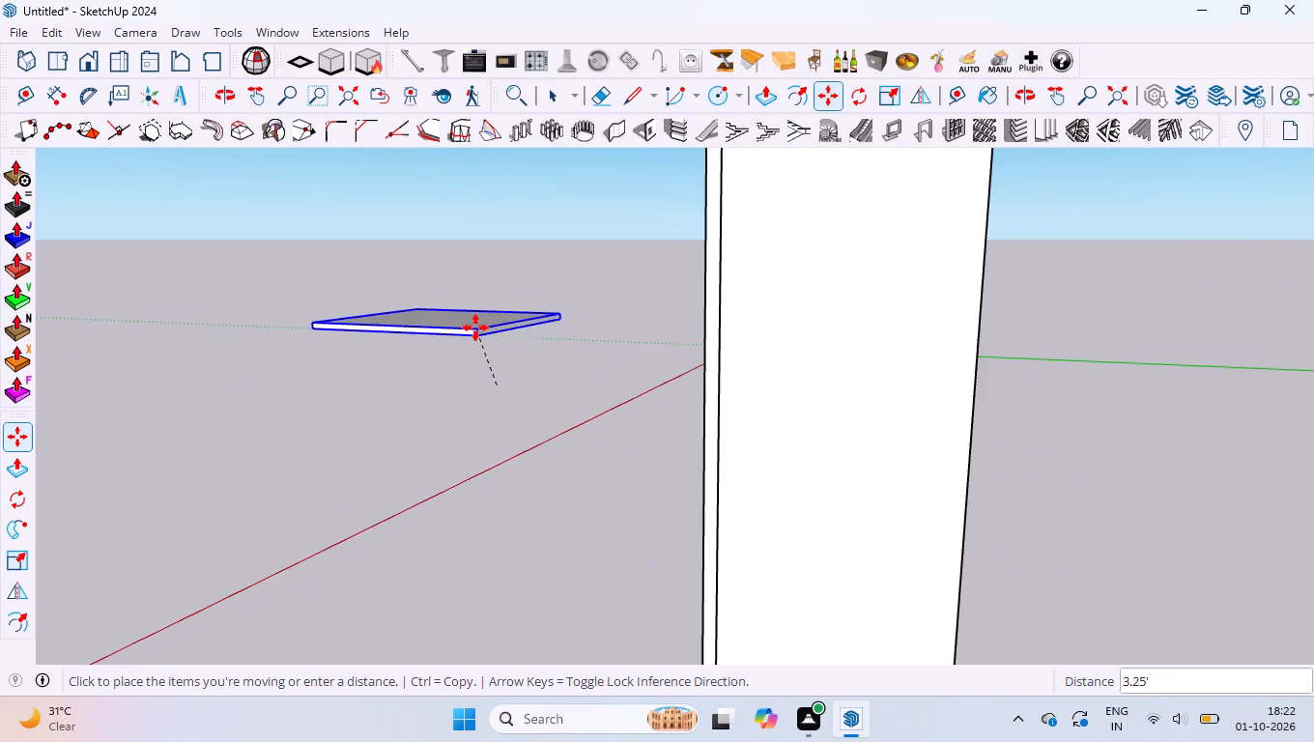
{"action": "middle_click_drag", "start_coordinate": [475, 328], "coordinate": [886, 421]}
{"action": "scroll", "coordinate": [921, 290], "scroll_direction": "up", "scroll_amount": 13}
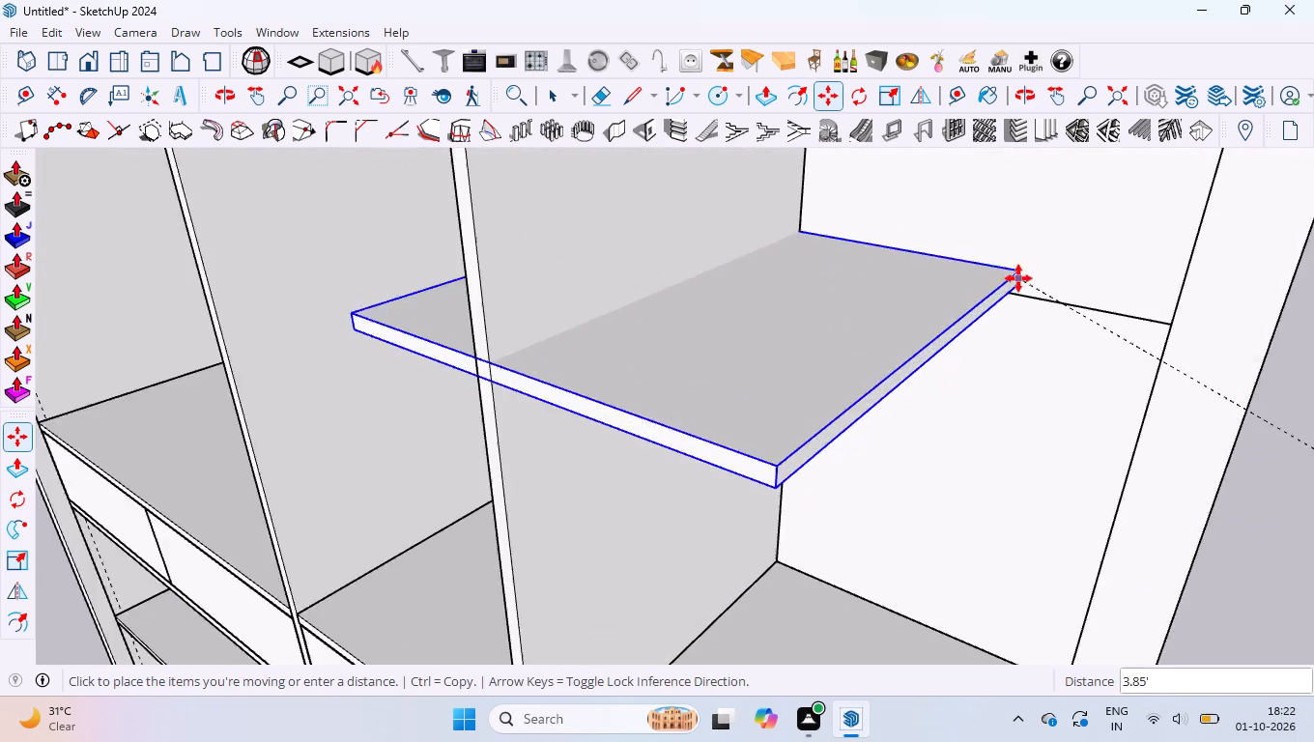
{"action": "scroll", "coordinate": [1018, 278], "scroll_direction": "up", "scroll_amount": 7}
{"action": "middle_click_drag", "start_coordinate": [1193, 302], "coordinate": [1283, 317]}
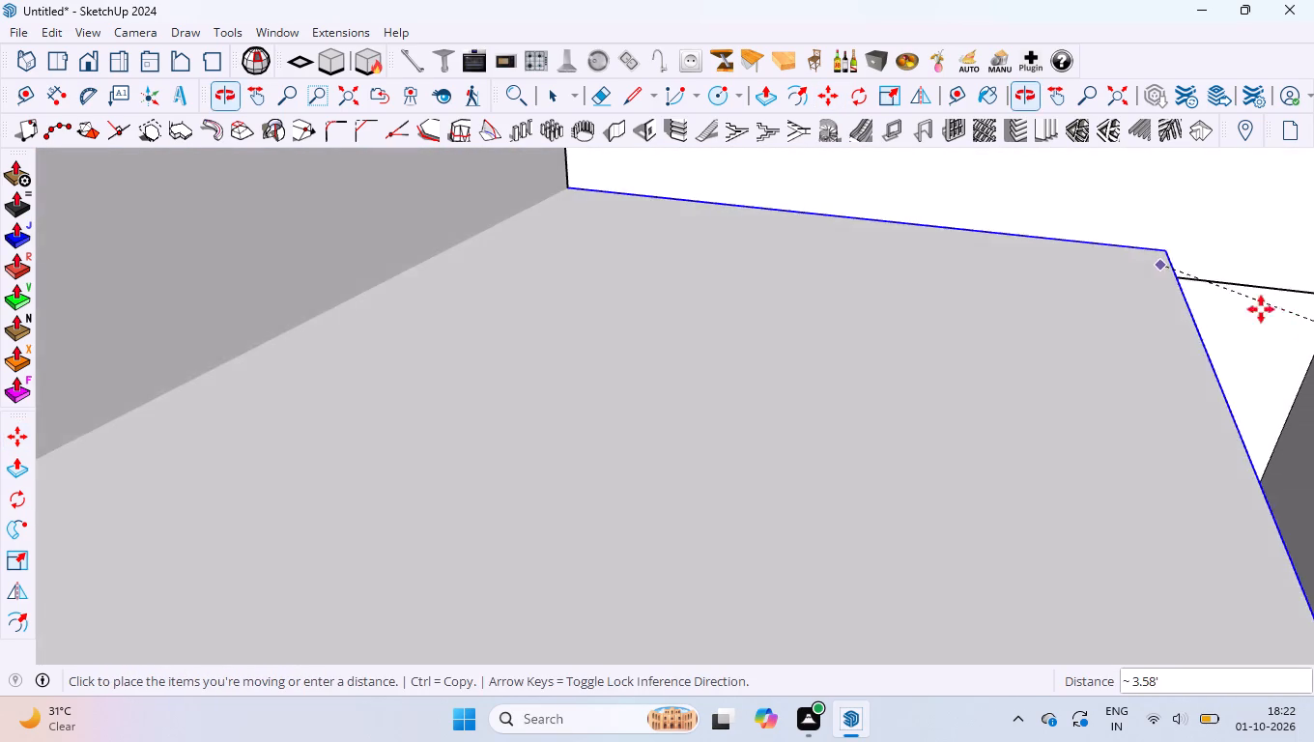
{"action": "scroll", "coordinate": [1110, 255], "scroll_direction": "down", "scroll_amount": 10}
{"action": "scroll", "coordinate": [1197, 253], "scroll_direction": "up", "scroll_amount": 15}
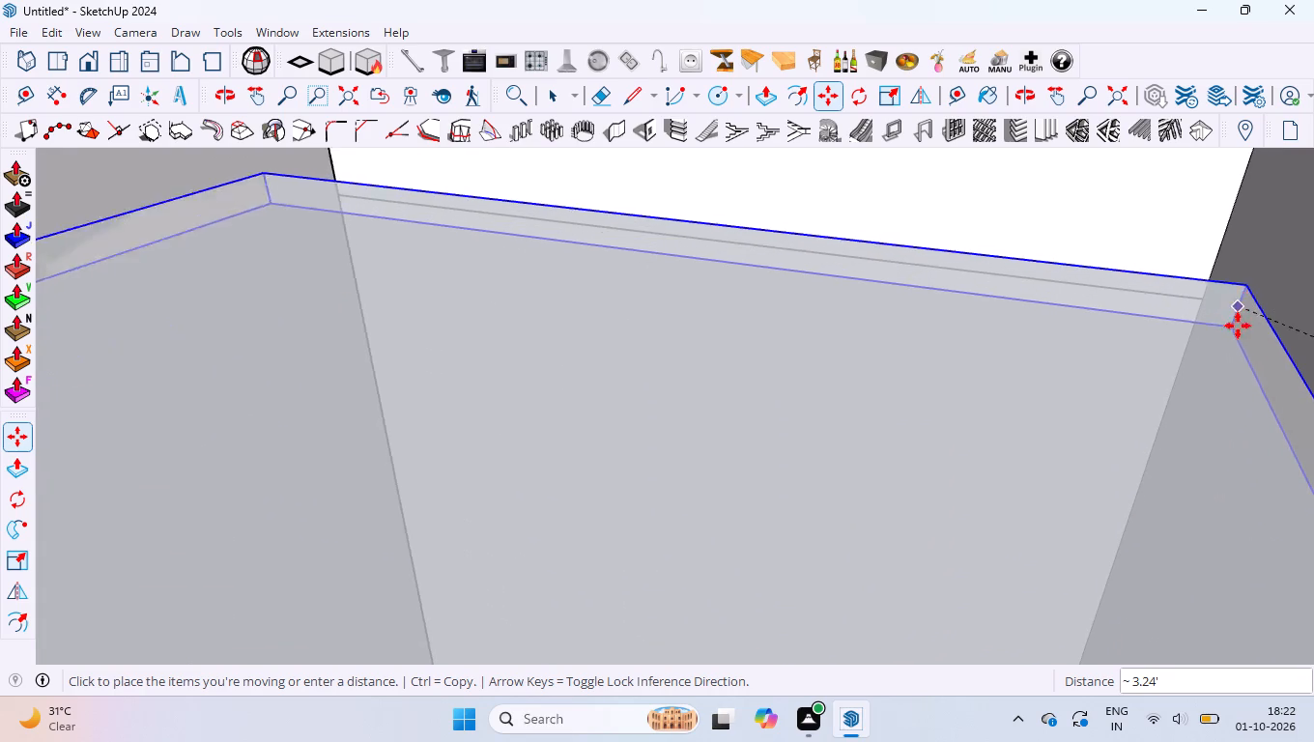
{"action": "scroll", "coordinate": [1238, 326], "scroll_direction": "up", "scroll_amount": 20}
{"action": "scroll", "coordinate": [1191, 278], "scroll_direction": "up", "scroll_amount": 4}
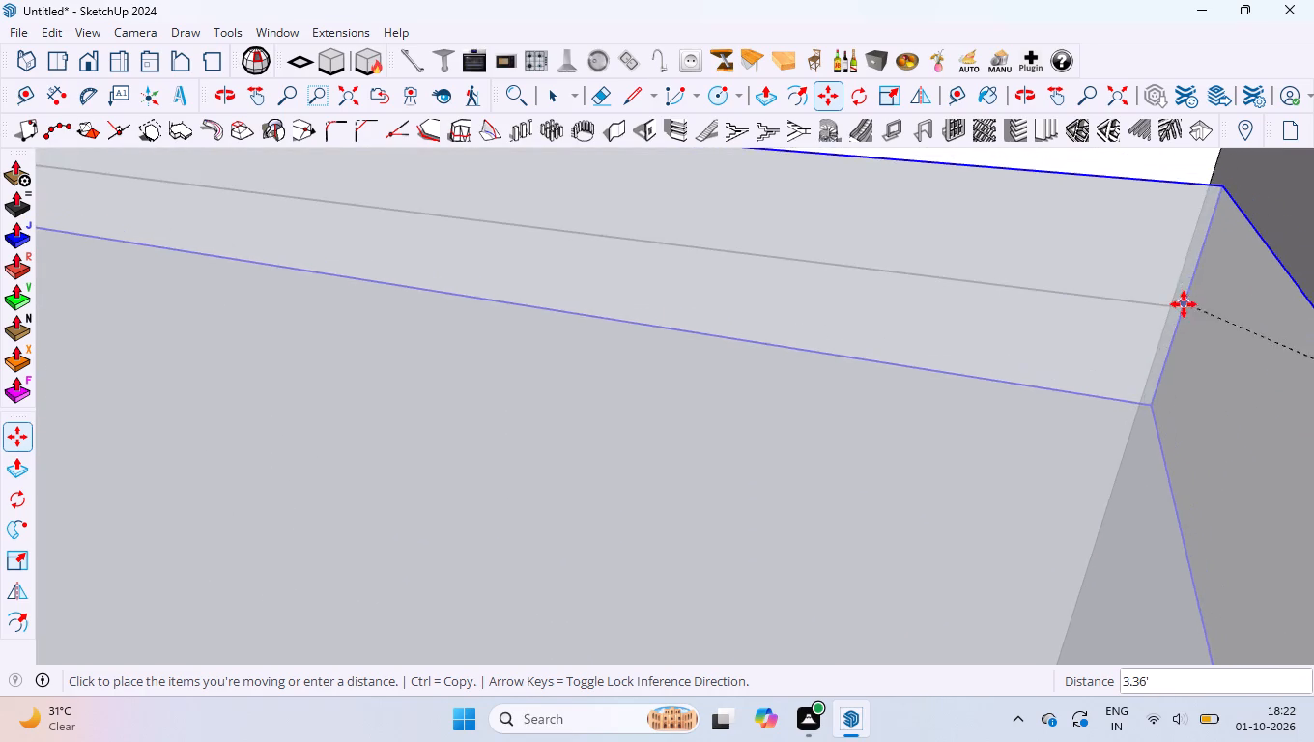
{"action": "left_click", "coordinate": [1170, 303]}
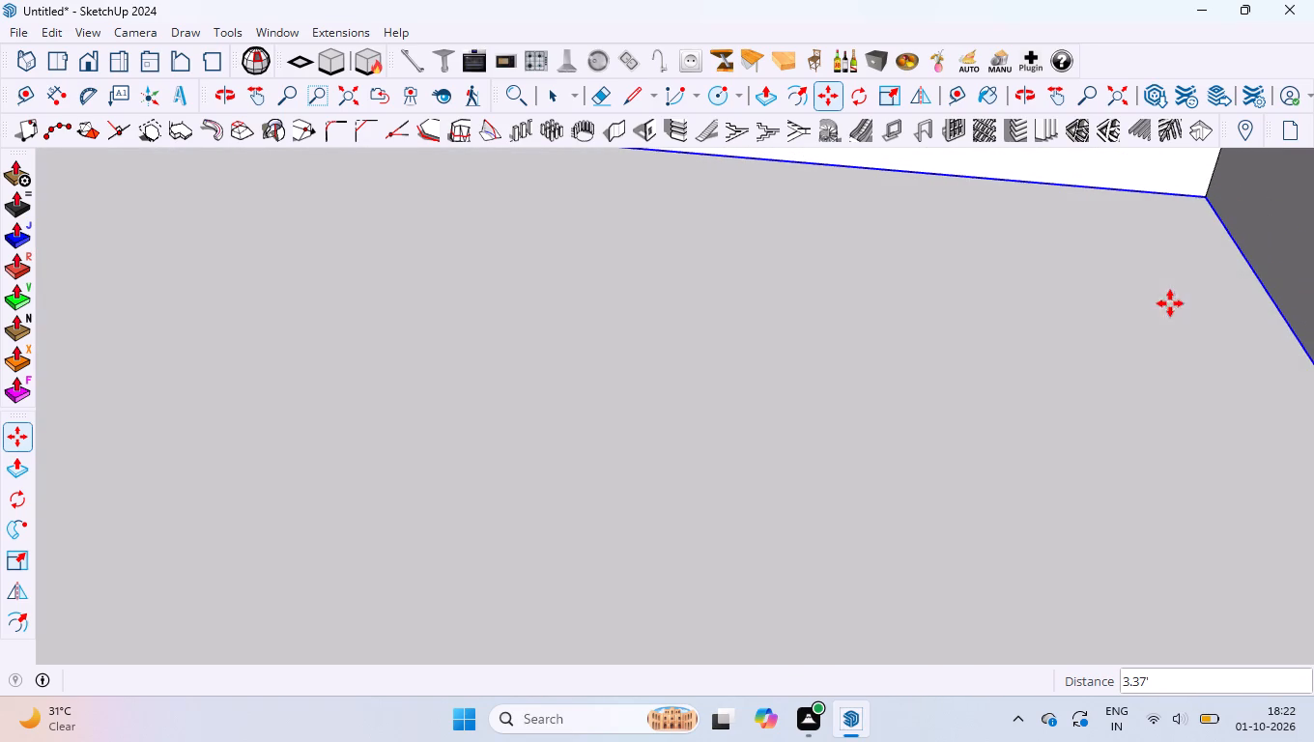
{"action": "scroll", "coordinate": [1055, 244], "scroll_direction": "down", "scroll_amount": 5}
{"action": "scroll", "coordinate": [1044, 263], "scroll_direction": "down", "scroll_amount": 20}
{"action": "scroll", "coordinate": [1044, 263], "scroll_direction": "down", "scroll_amount": 6}
{"action": "key", "text": "space"}
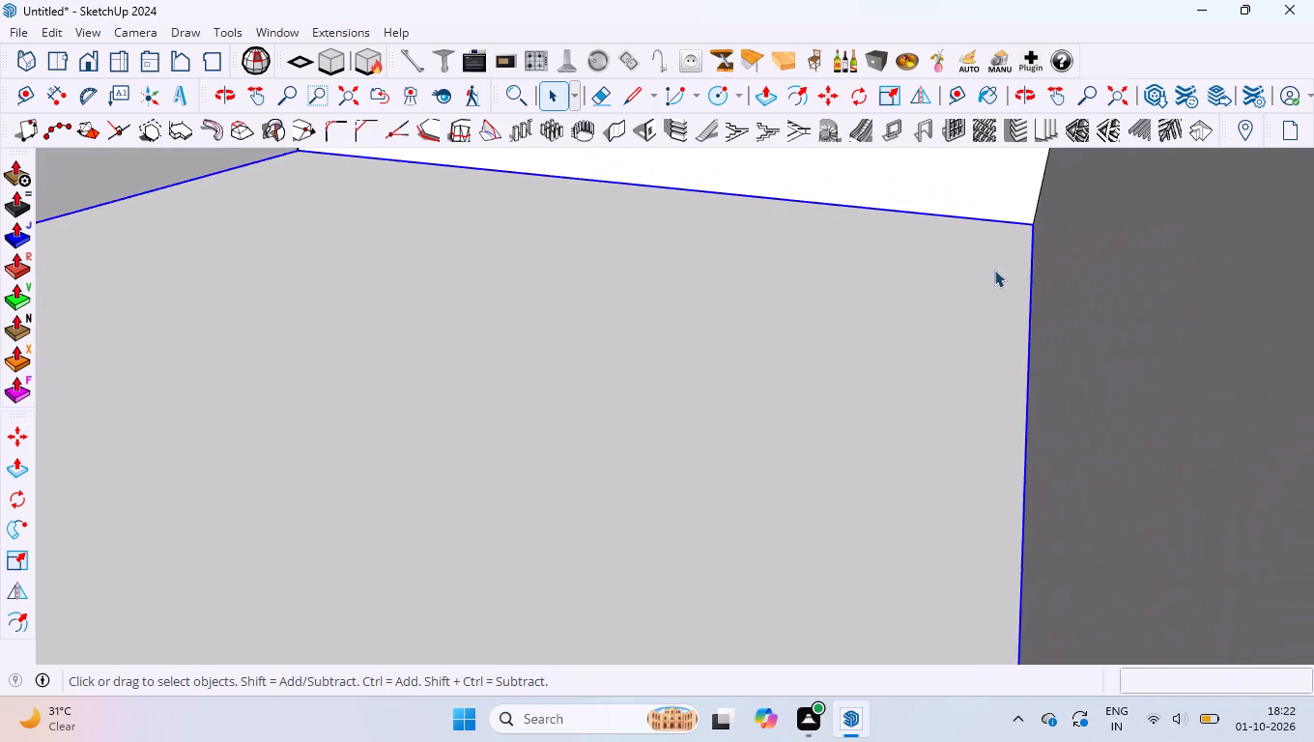
Dimension the clear height above the shelf along the compartment's rear corner at the divider.
{"action": "scroll", "coordinate": [994, 270], "scroll_direction": "down", "scroll_amount": 18}
{"action": "scroll", "coordinate": [959, 330], "scroll_direction": "down", "scroll_amount": 3}
{"action": "middle_click_drag", "start_coordinate": [945, 358], "coordinate": [951, 328]}
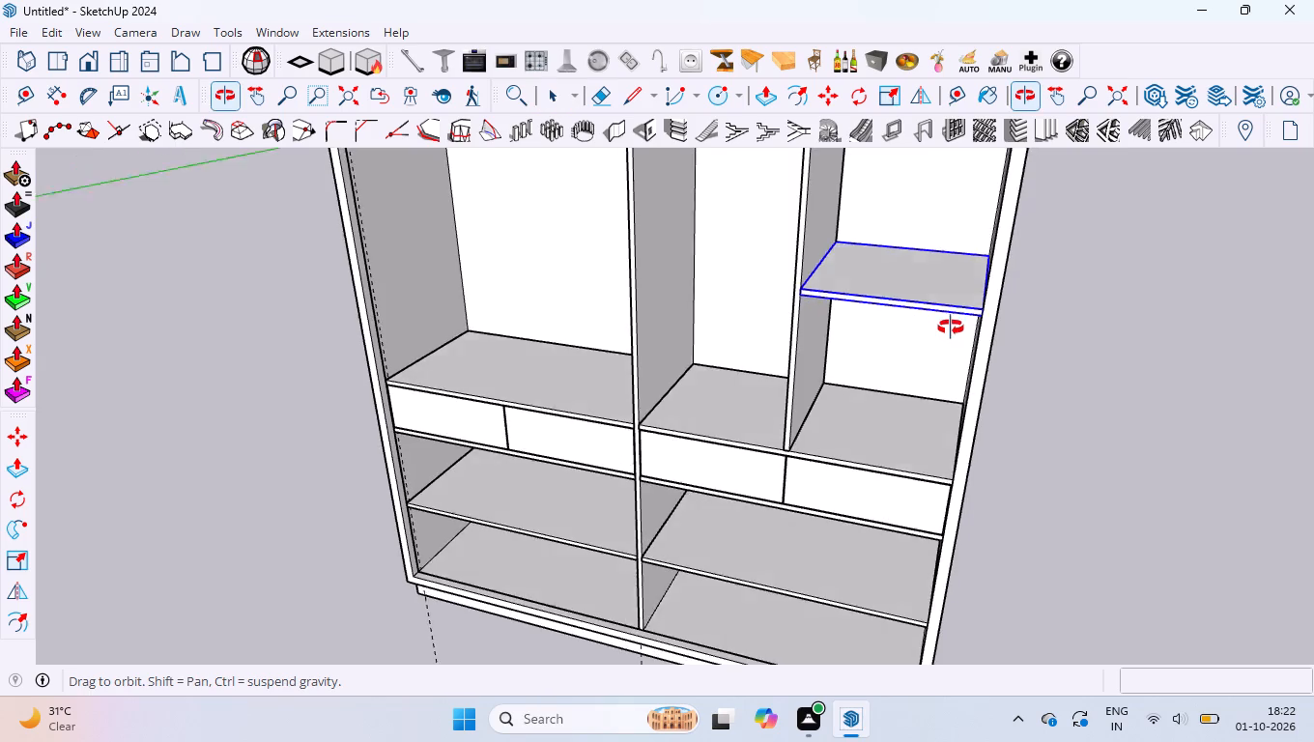
{"action": "middle_click_drag", "start_coordinate": [951, 328], "coordinate": [953, 292]}
{"action": "scroll", "coordinate": [941, 389], "scroll_direction": "down", "scroll_amount": 4}
{"action": "scroll", "coordinate": [864, 214], "scroll_direction": "up", "scroll_amount": 6}
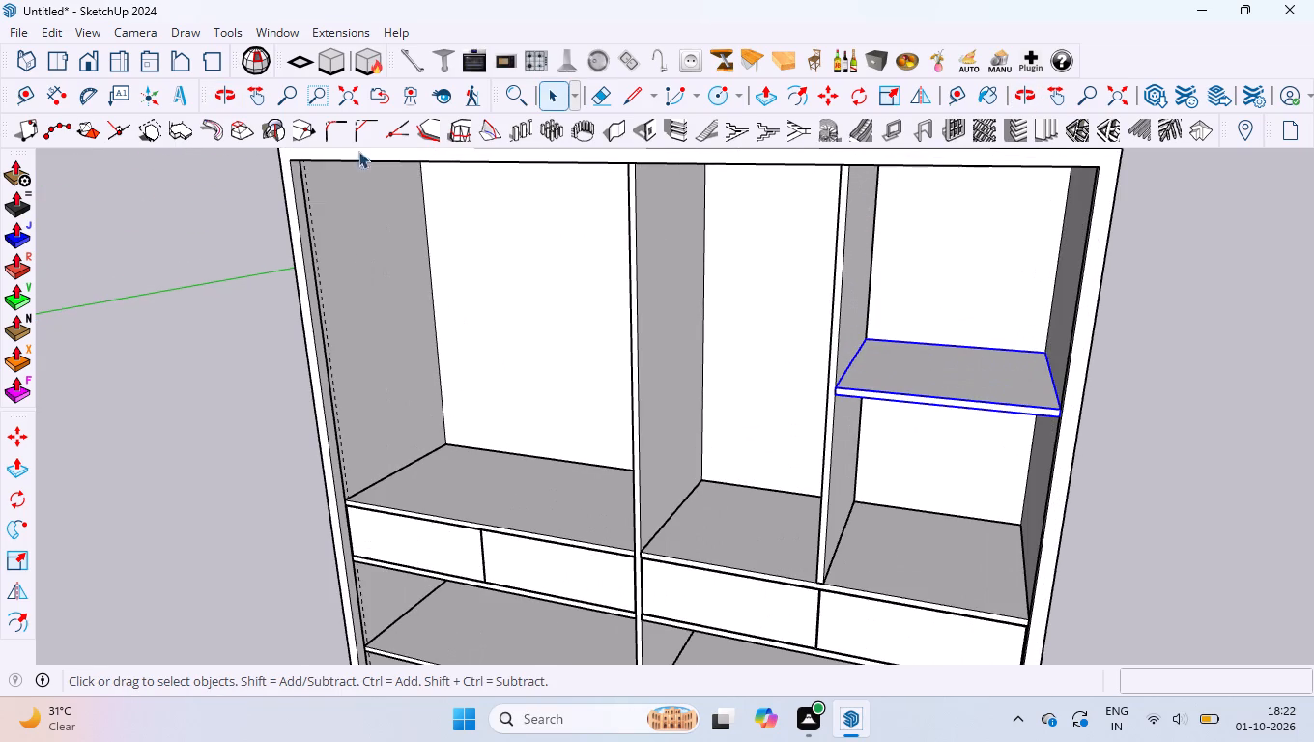
{"action": "left_click", "coordinate": [50, 95]}
{"action": "scroll", "coordinate": [888, 189], "scroll_direction": "up", "scroll_amount": 2}
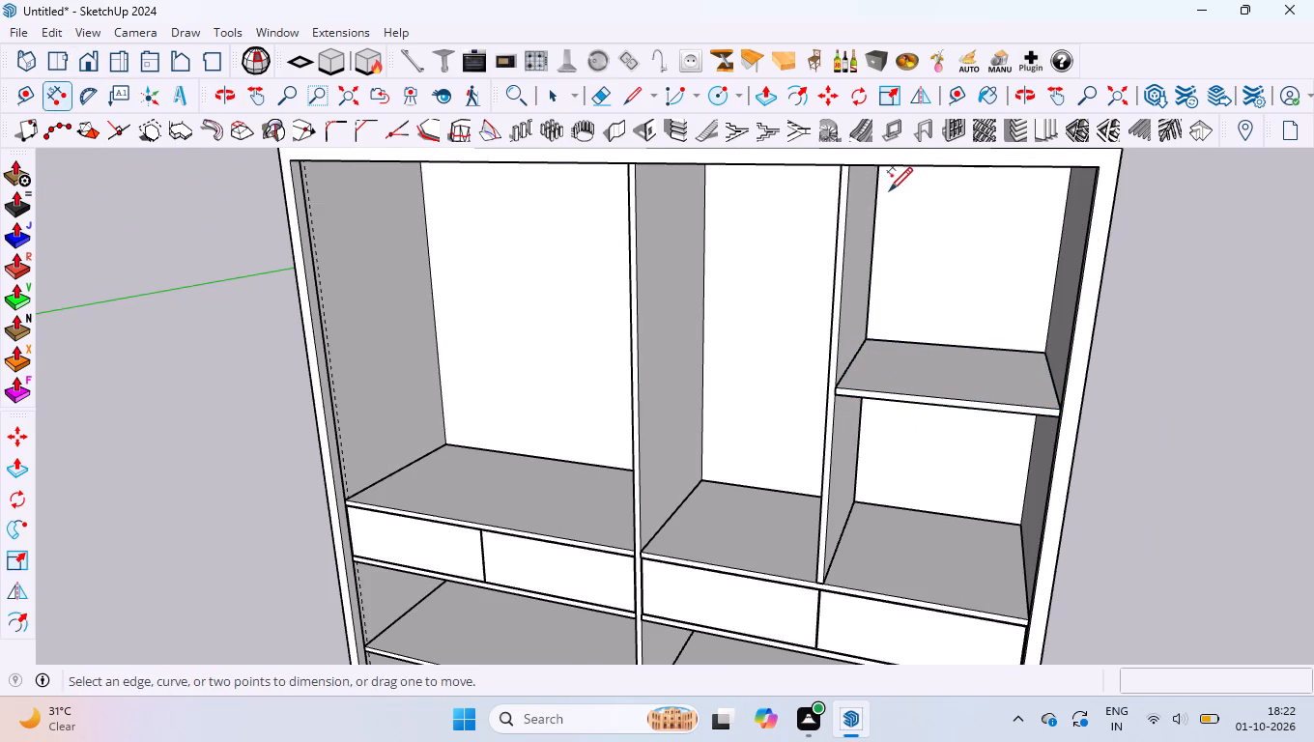
{"action": "scroll", "coordinate": [889, 189], "scroll_direction": "up", "scroll_amount": 2}
{"action": "middle_click_drag", "start_coordinate": [889, 189], "coordinate": [866, 98]}
{"action": "scroll", "coordinate": [886, 279], "scroll_direction": "down", "scroll_amount": 7}
{"action": "scroll", "coordinate": [874, 219], "scroll_direction": "up", "scroll_amount": 6}
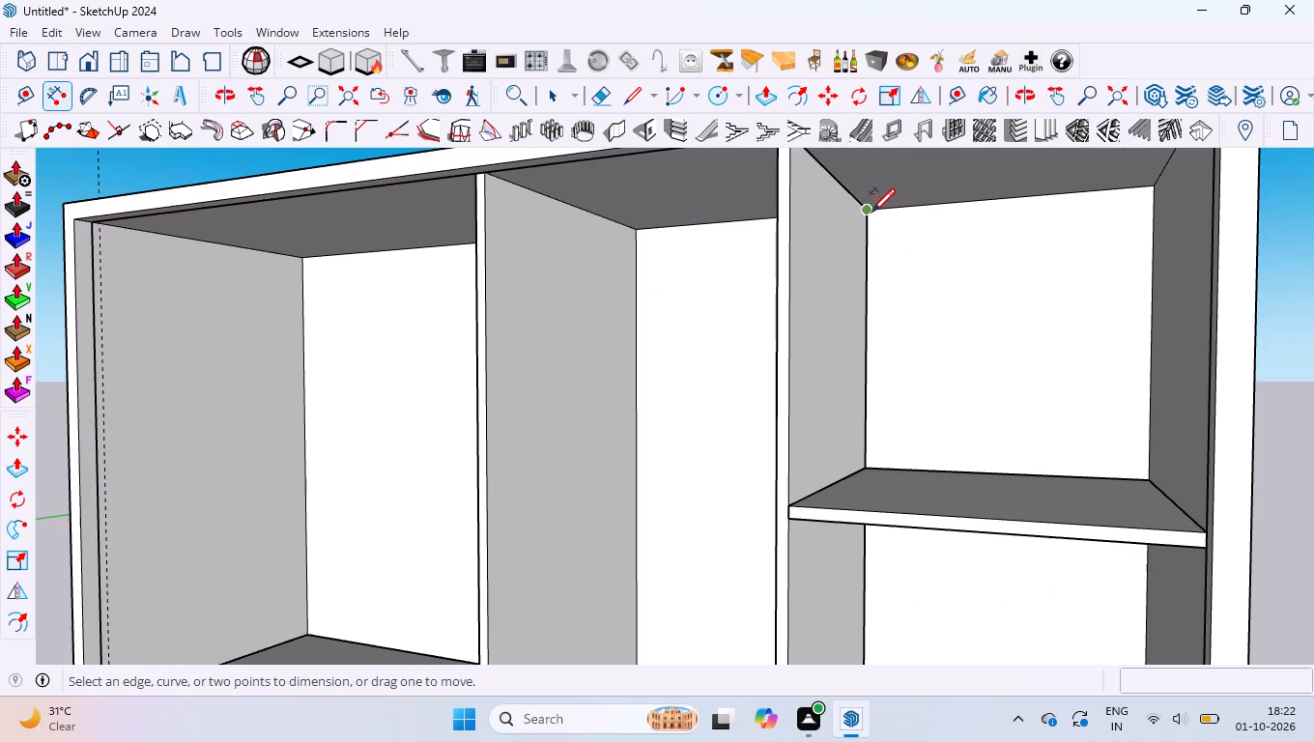
{"action": "scroll", "coordinate": [871, 211], "scroll_direction": "up", "scroll_amount": 6}
{"action": "left_click", "coordinate": [866, 208]}
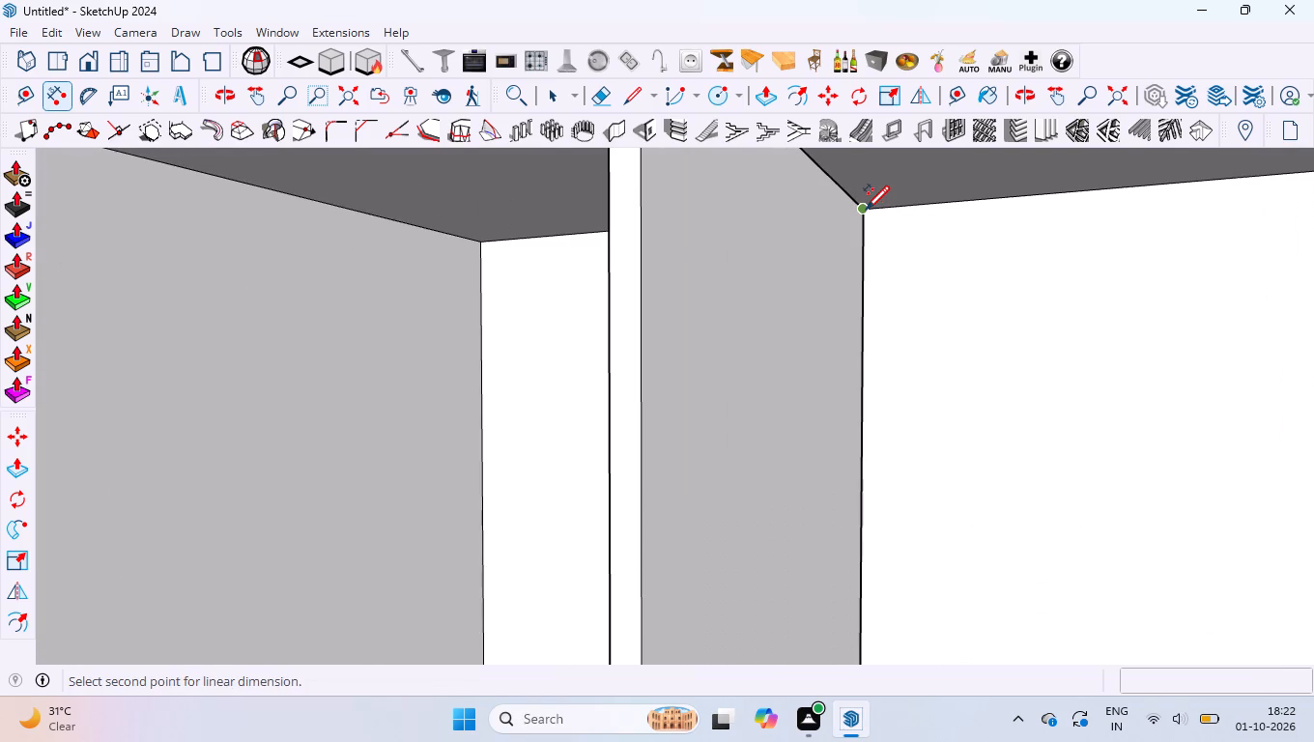
{"action": "scroll", "coordinate": [866, 208], "scroll_direction": "down", "scroll_amount": 4}
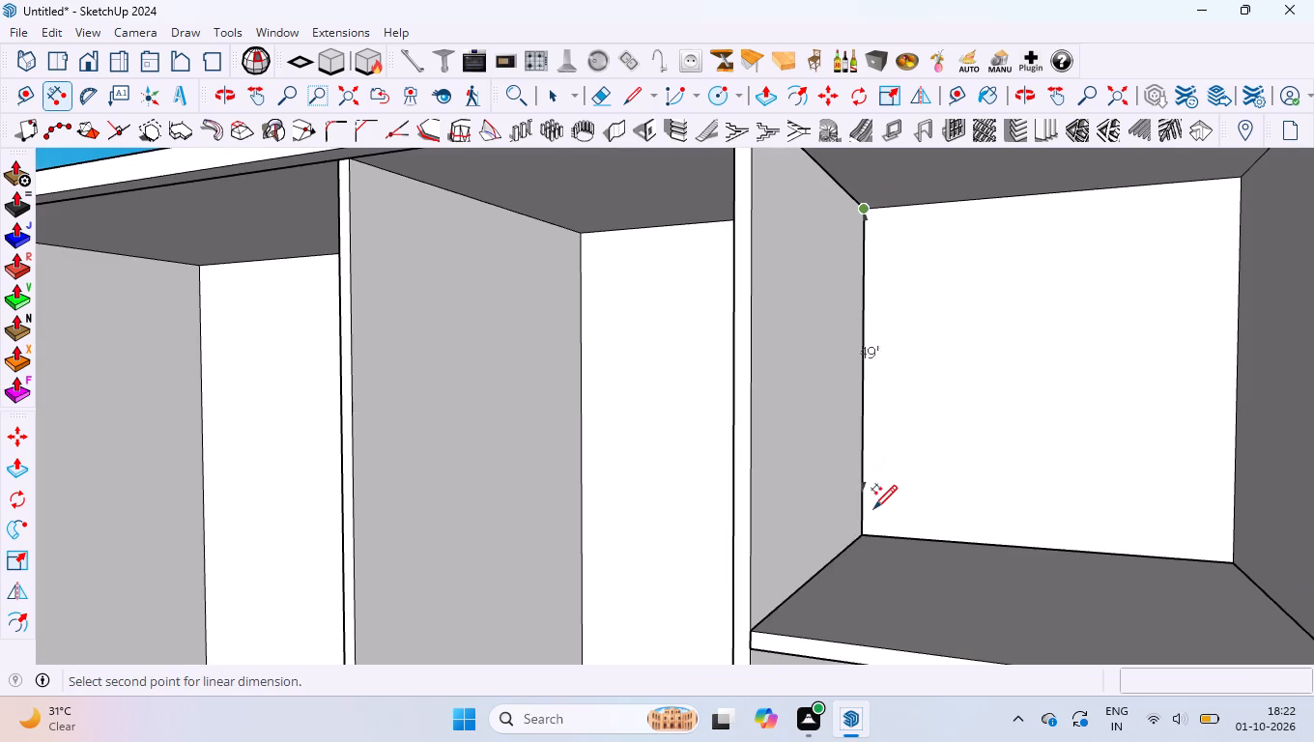
{"action": "left_click", "coordinate": [867, 532]}
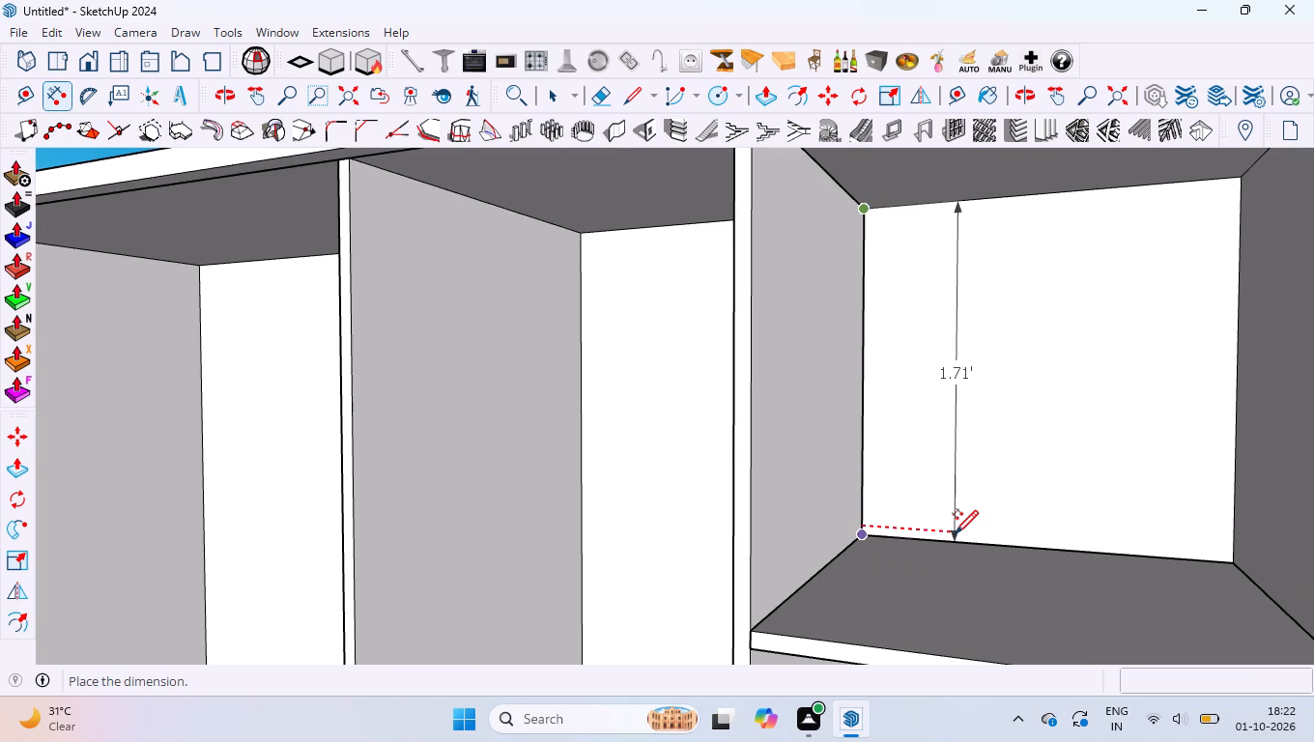
{"action": "left_click", "coordinate": [955, 532]}
Measure the clear height from the shelf's underside down to the compartment floor at the rear divider corner, without placing the dimension.
{"action": "scroll", "coordinate": [857, 219], "scroll_direction": "down", "scroll_amount": 8}
{"action": "middle_click_drag", "start_coordinate": [871, 472], "coordinate": [864, 418]}
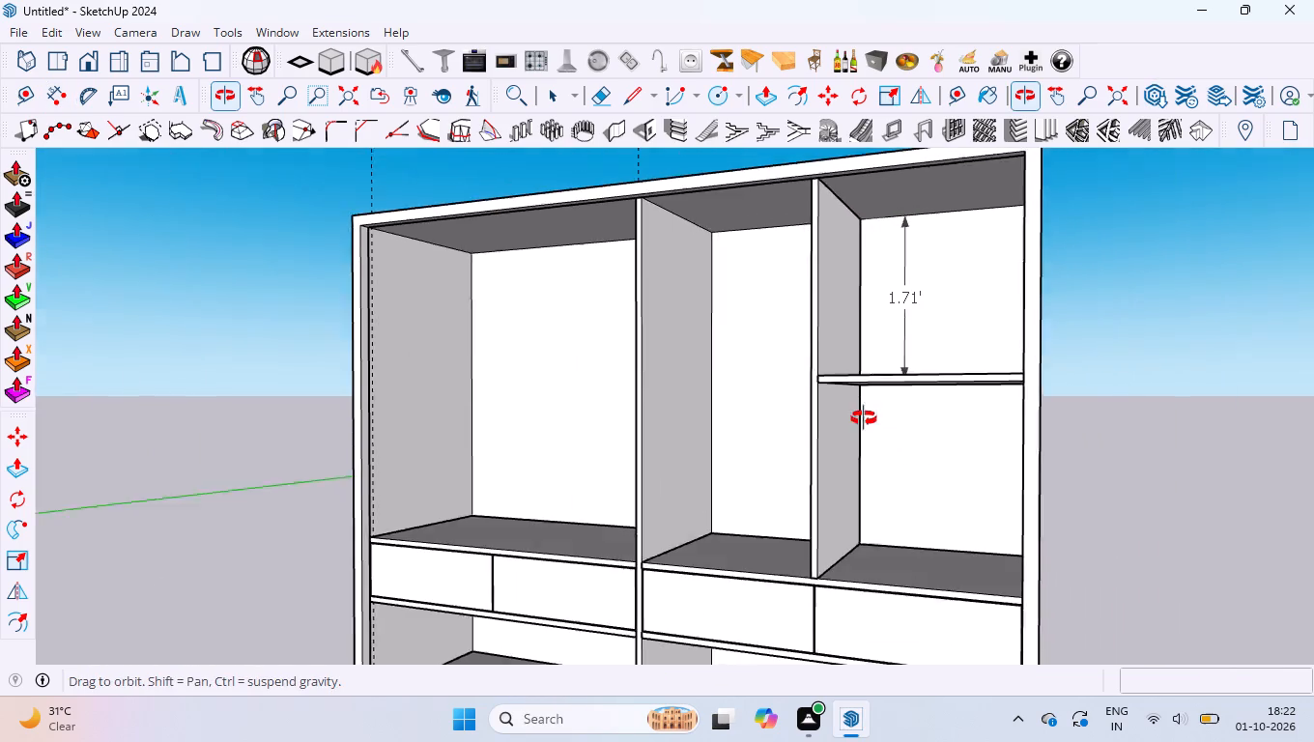
{"action": "middle_click_drag", "start_coordinate": [864, 418], "coordinate": [855, 384]}
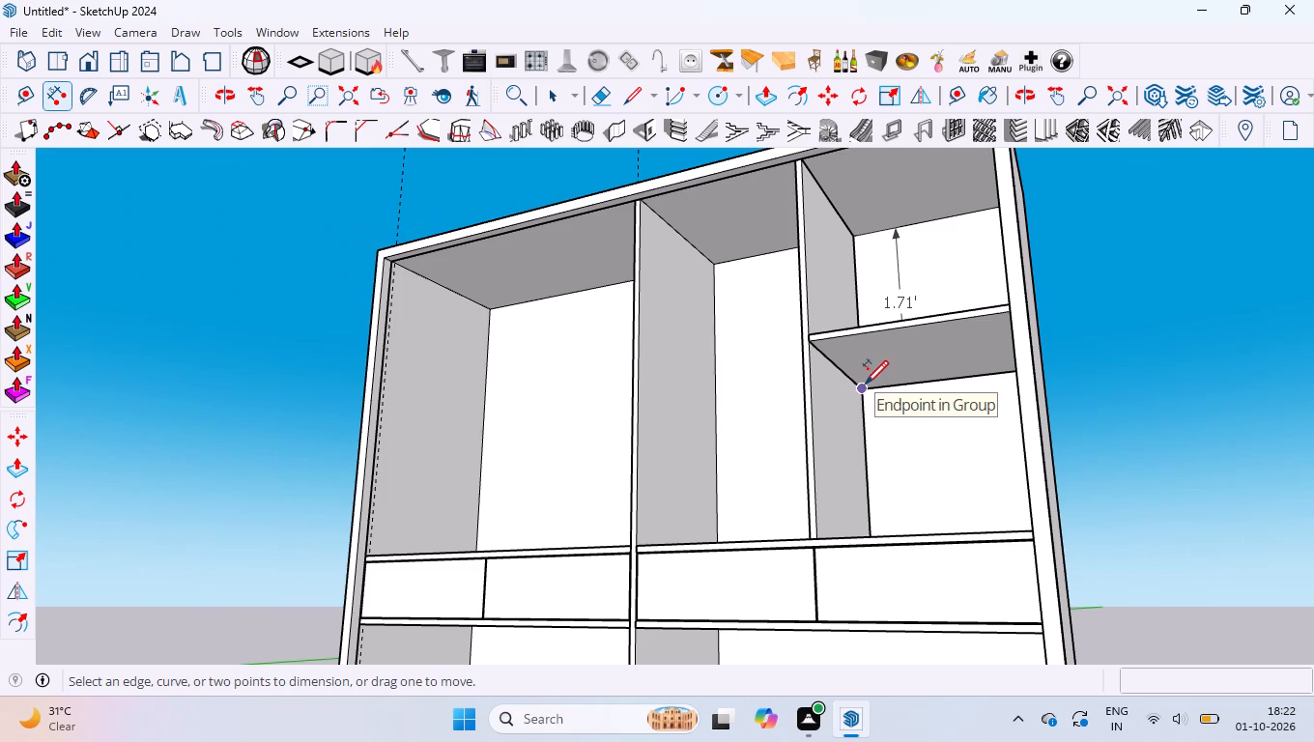
{"action": "left_click", "coordinate": [865, 383]}
{"action": "middle_click_drag", "start_coordinate": [869, 391], "coordinate": [876, 521]}
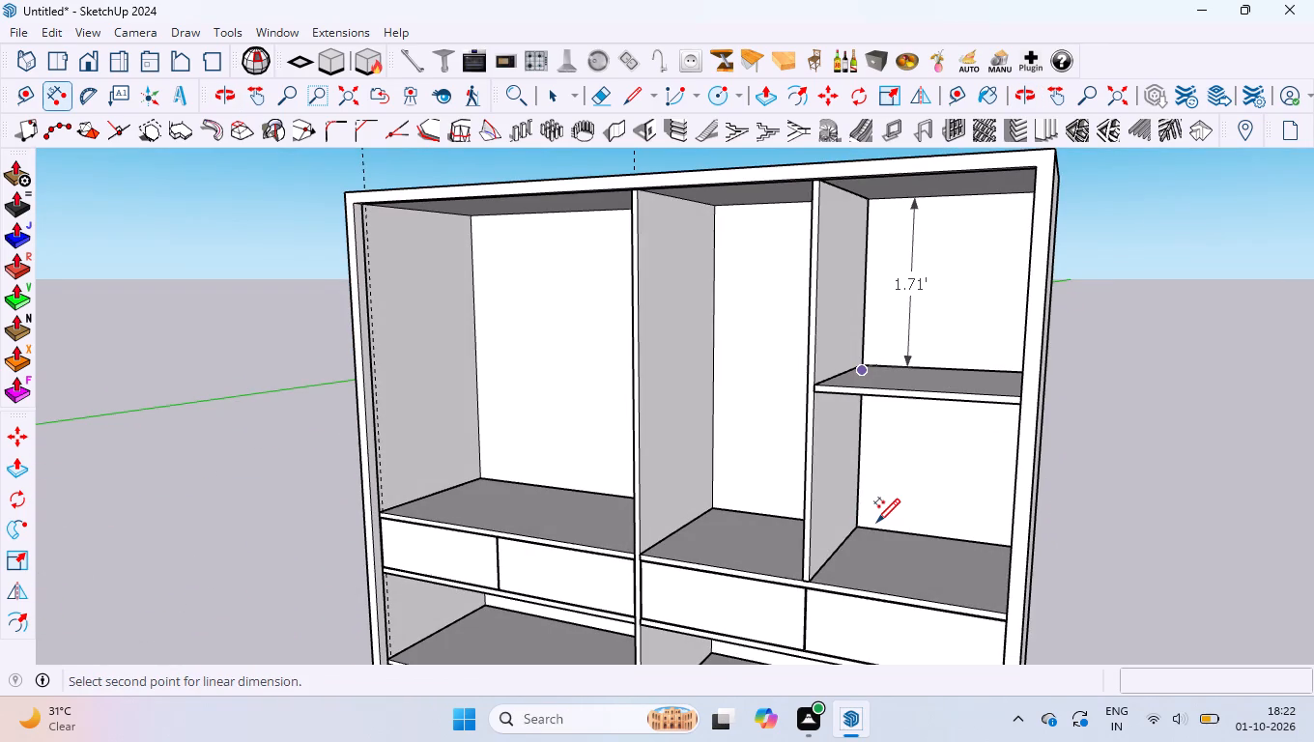
{"action": "scroll", "coordinate": [858, 523], "scroll_direction": "up", "scroll_amount": 4}
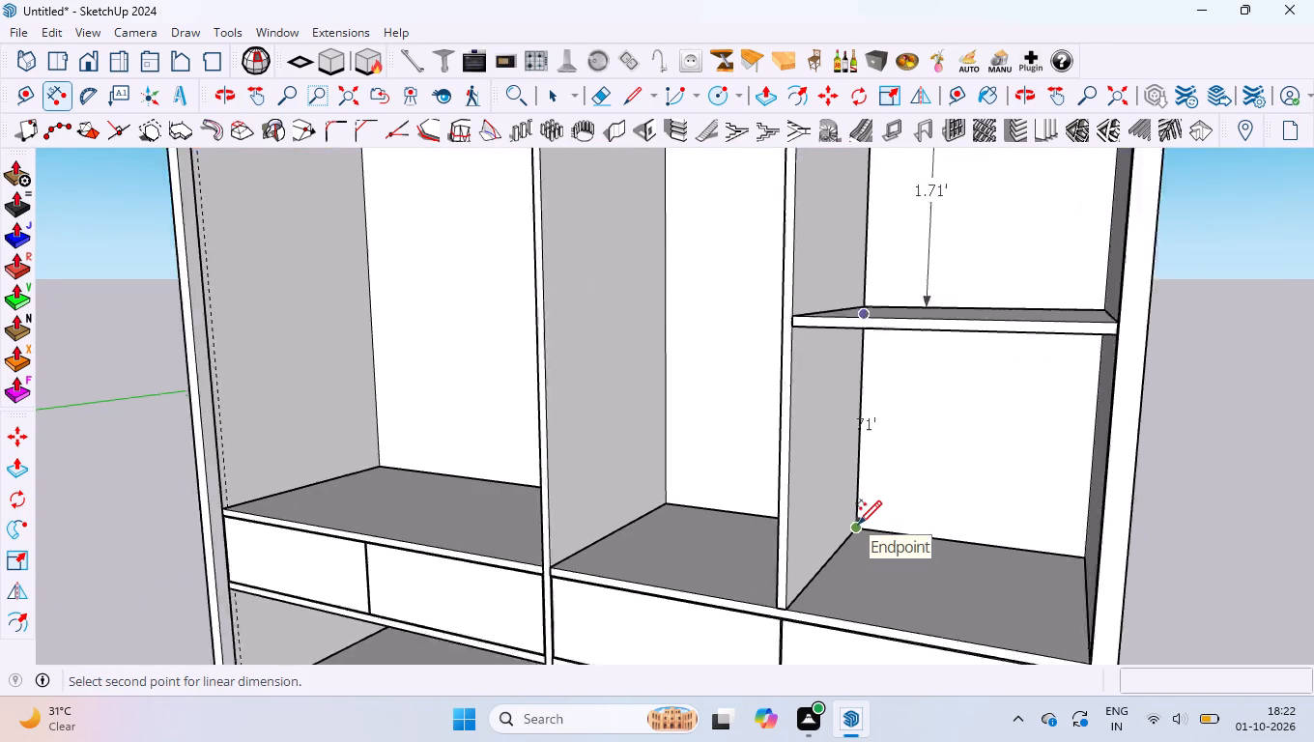
{"action": "scroll", "coordinate": [858, 523], "scroll_direction": "up", "scroll_amount": 1}
{"action": "left_click", "coordinate": [859, 523]}
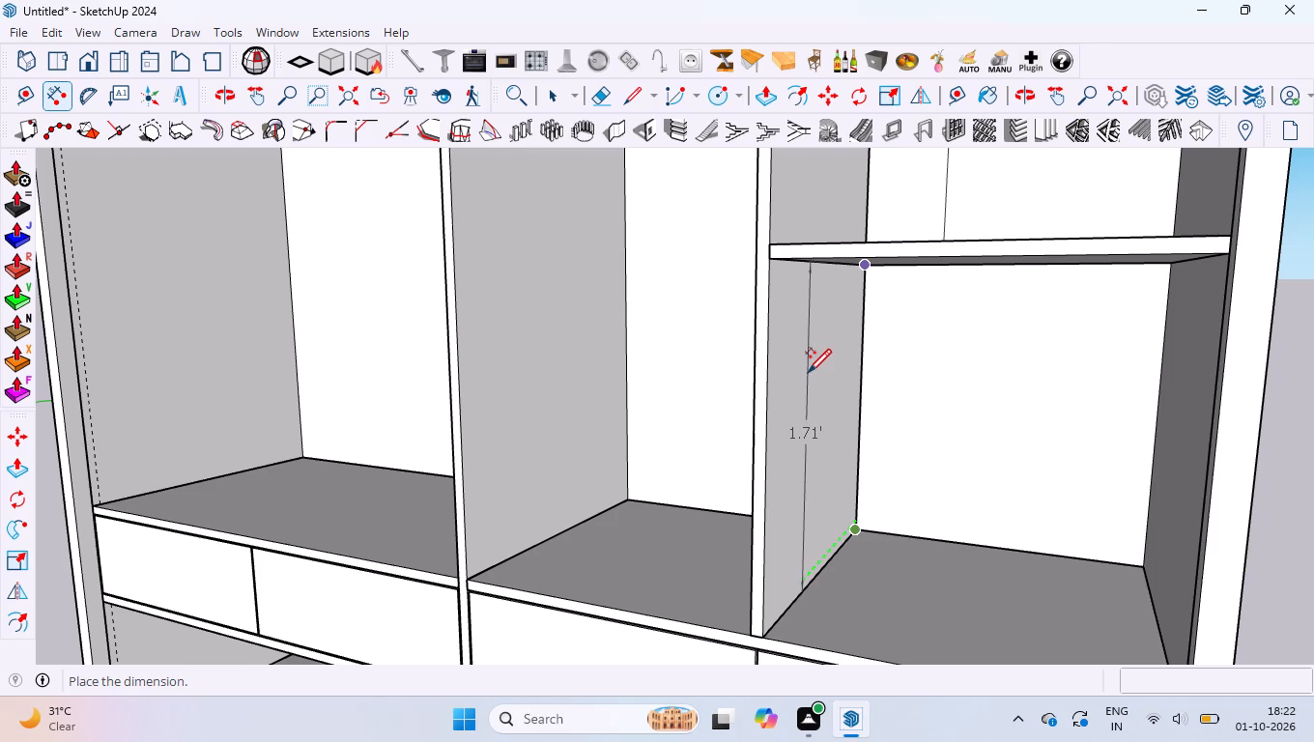
{"action": "key", "text": "space"}
Delete the height dimension above the shelf.
{"action": "scroll", "coordinate": [833, 445], "scroll_direction": "down", "scroll_amount": 9}
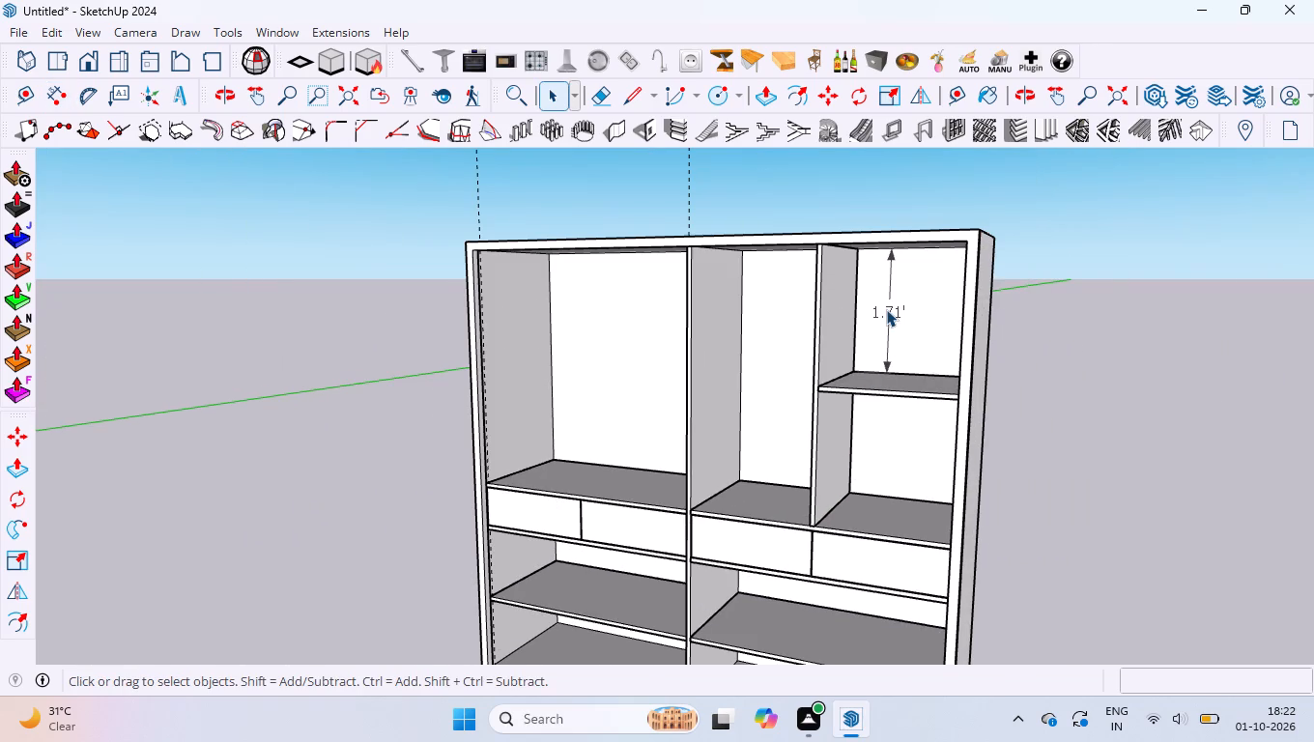
{"action": "left_click", "coordinate": [886, 309]}
{"action": "key", "text": "Delete"}
Delete the two vertical construction guide lines running through the wardrobe.
{"action": "scroll", "coordinate": [791, 307], "scroll_direction": "down", "scroll_amount": 4}
{"action": "scroll", "coordinate": [671, 237], "scroll_direction": "down", "scroll_amount": 3}
{"action": "middle_click_drag", "start_coordinate": [661, 275], "coordinate": [737, 298]}
{"action": "scroll", "coordinate": [676, 240], "scroll_direction": "down", "scroll_amount": 4}
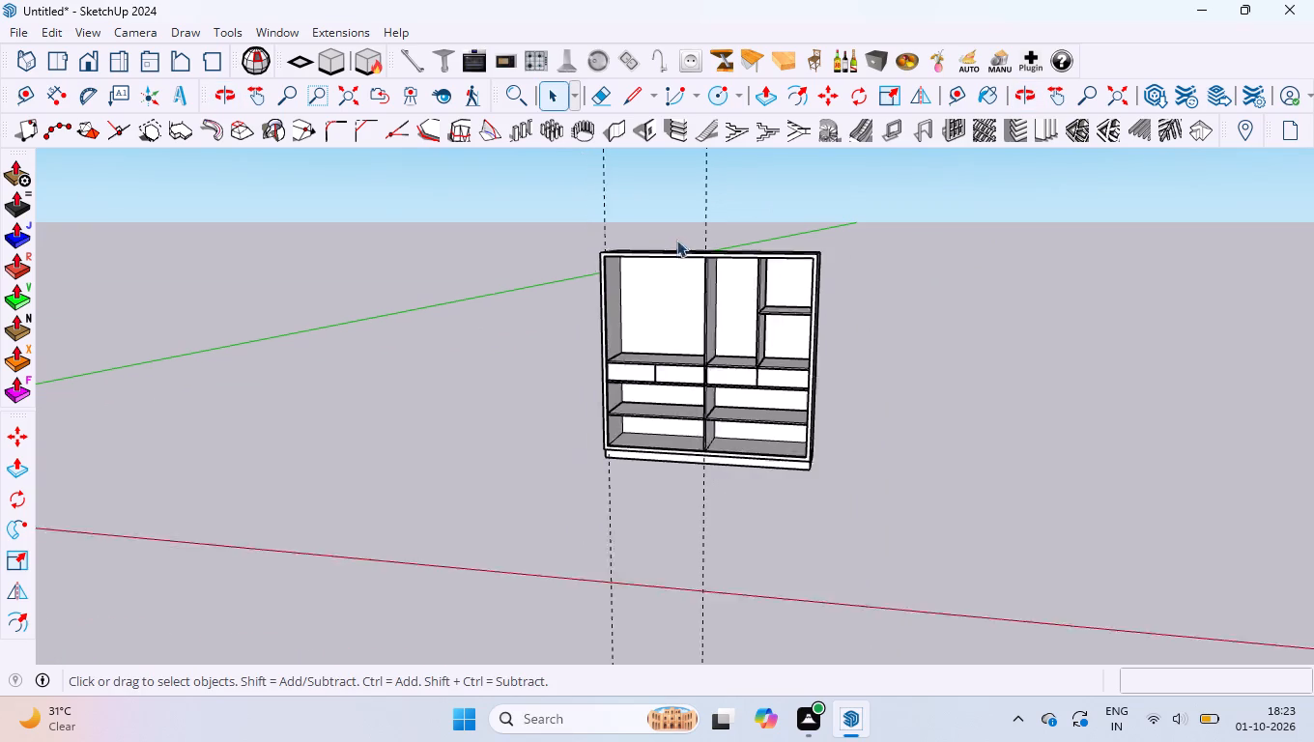
{"action": "scroll", "coordinate": [676, 240], "scroll_direction": "down", "scroll_amount": 1}
{"action": "left_click_drag", "start_coordinate": [757, 565], "coordinate": [542, 552]}
{"action": "key", "text": "Delete"}
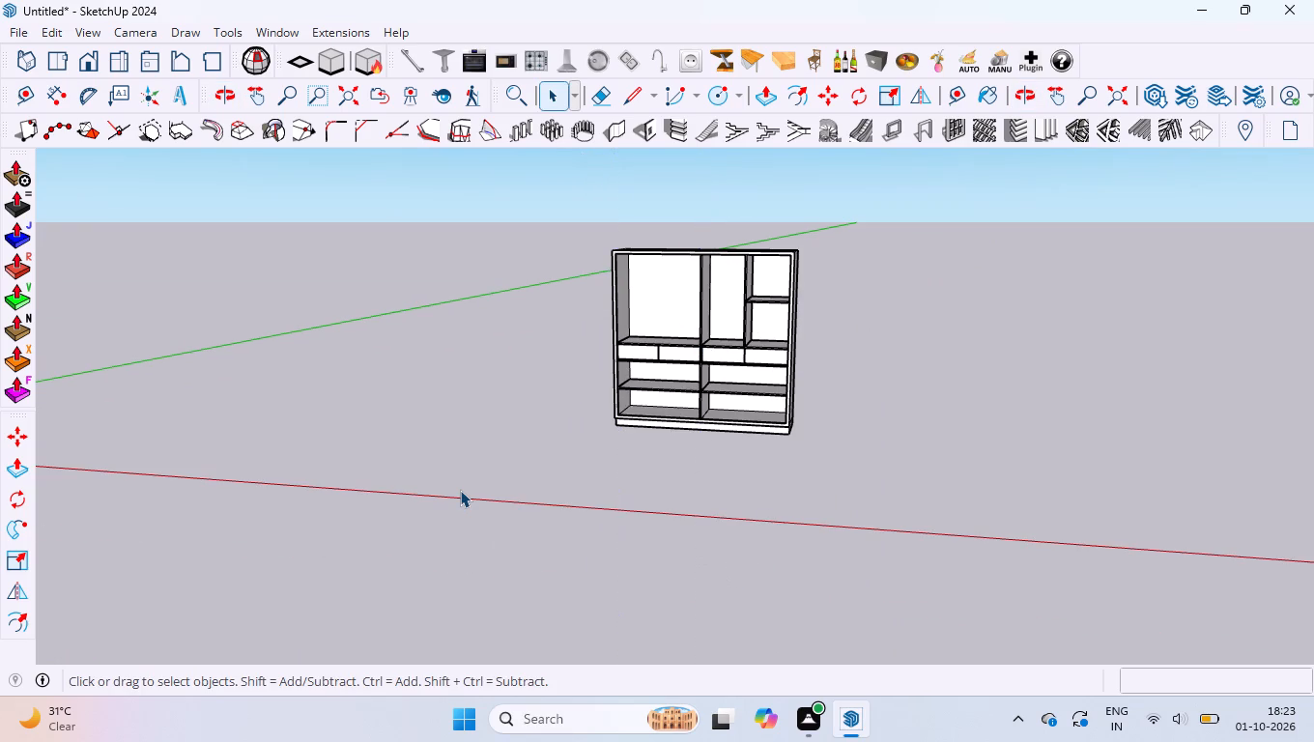
Copy the mid-height shelf along the red axis from the outermost upper compartment into the adjacent upper compartment, fitting it against the shared divider.
{"action": "scroll", "coordinate": [707, 202], "scroll_direction": "up", "scroll_amount": 5}
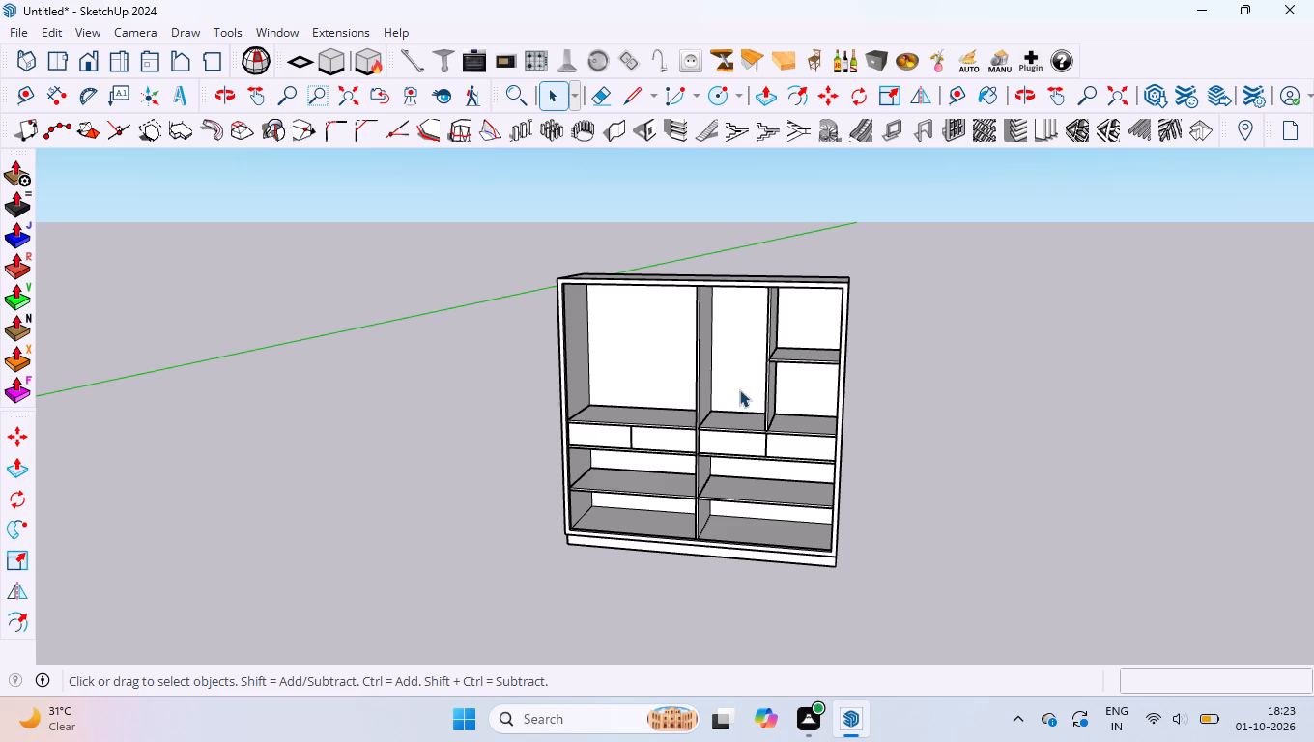
{"action": "scroll", "coordinate": [745, 367], "scroll_direction": "up", "scroll_amount": 20}
{"action": "scroll", "coordinate": [745, 367], "scroll_direction": "up", "scroll_amount": 4}
{"action": "left_click", "coordinate": [816, 378]}
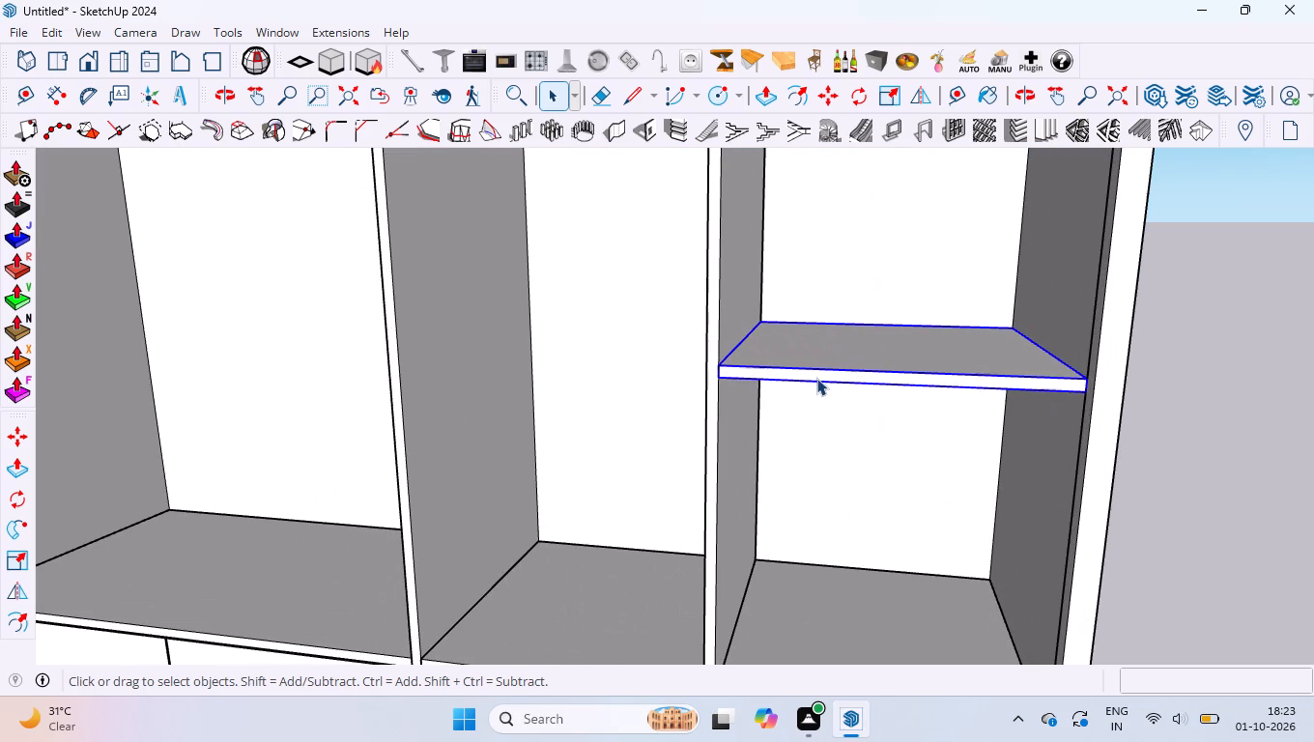
{"action": "key", "text": "m"}
{"action": "scroll", "coordinate": [803, 378], "scroll_direction": "up", "scroll_amount": 4}
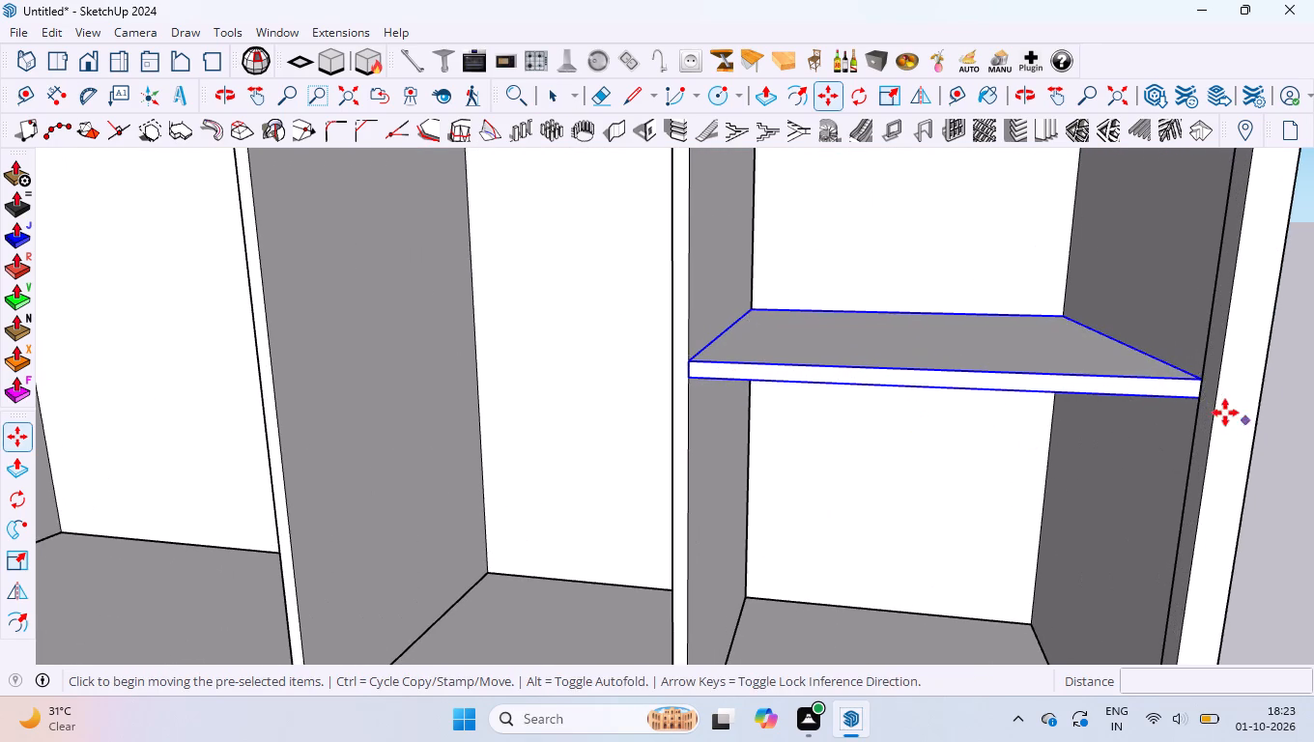
{"action": "left_click", "coordinate": [1202, 395]}
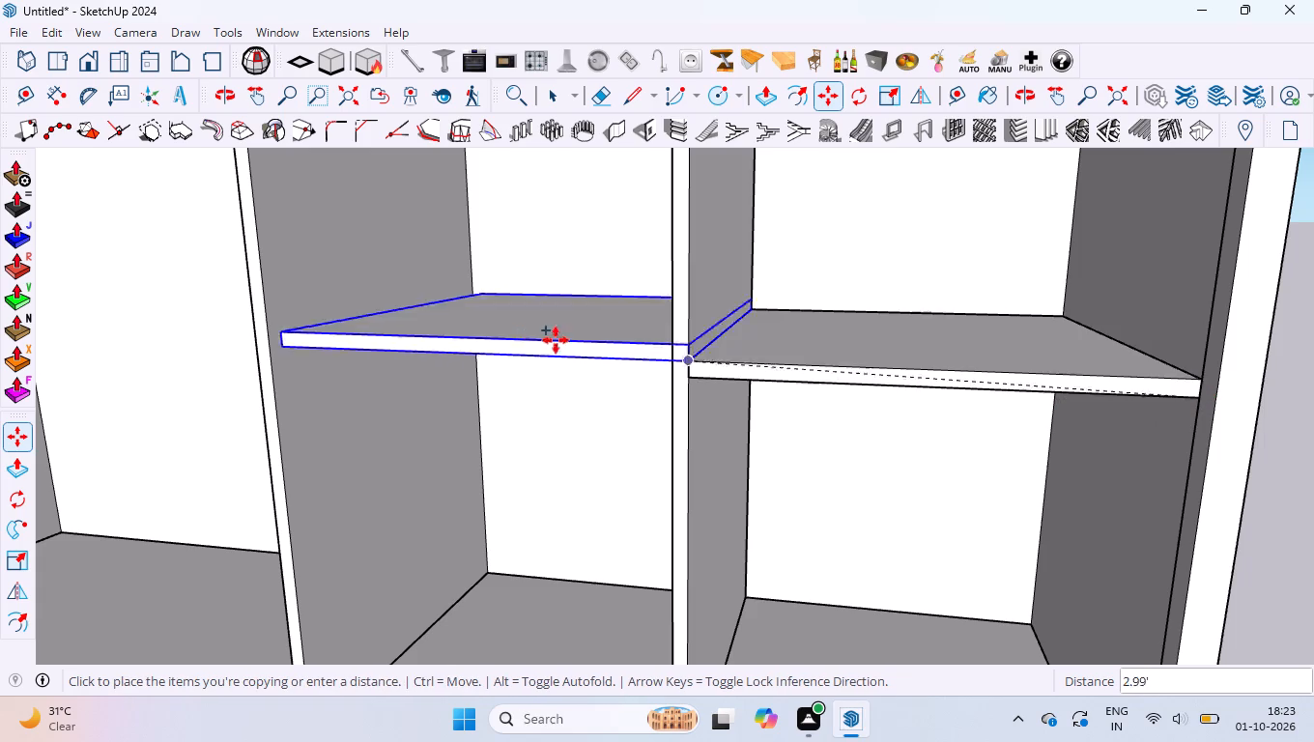
{"action": "middle_click_drag", "start_coordinate": [556, 340], "coordinate": [794, 337]}
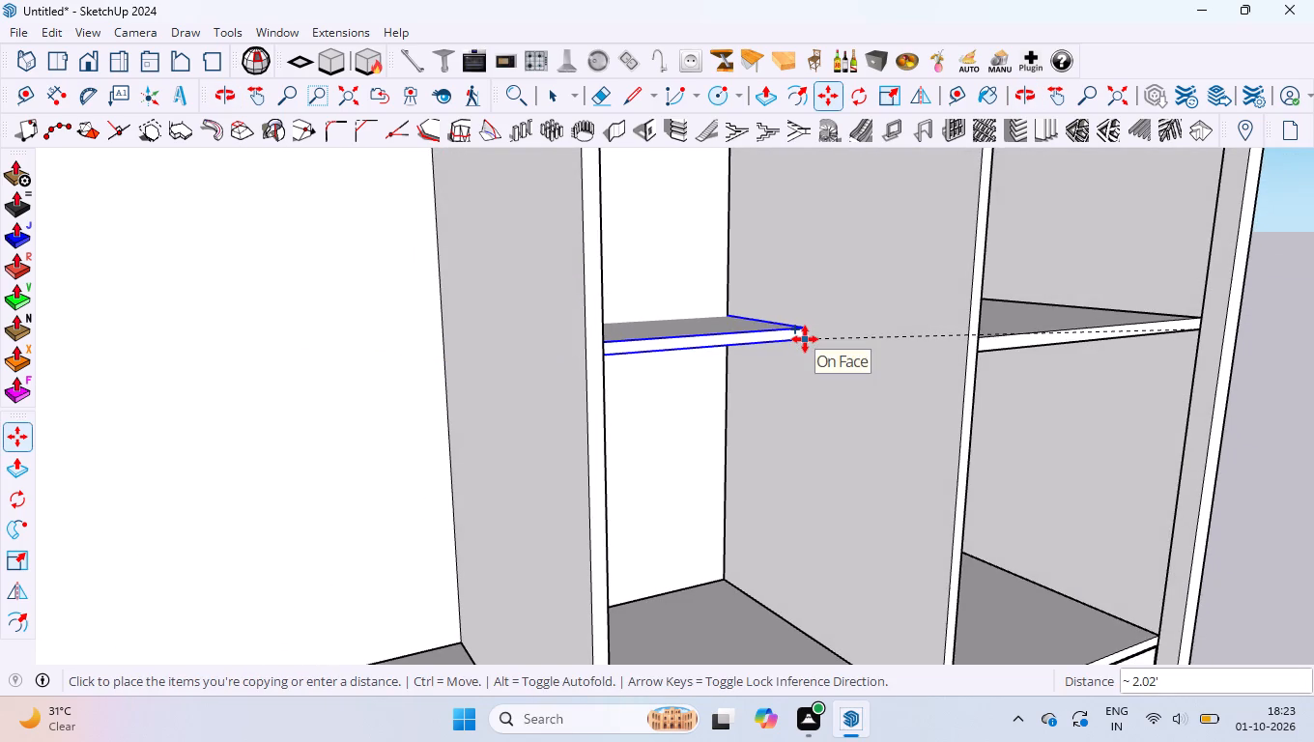
{"action": "key", "text": "Right"}
{"action": "left_click", "coordinate": [808, 340]}
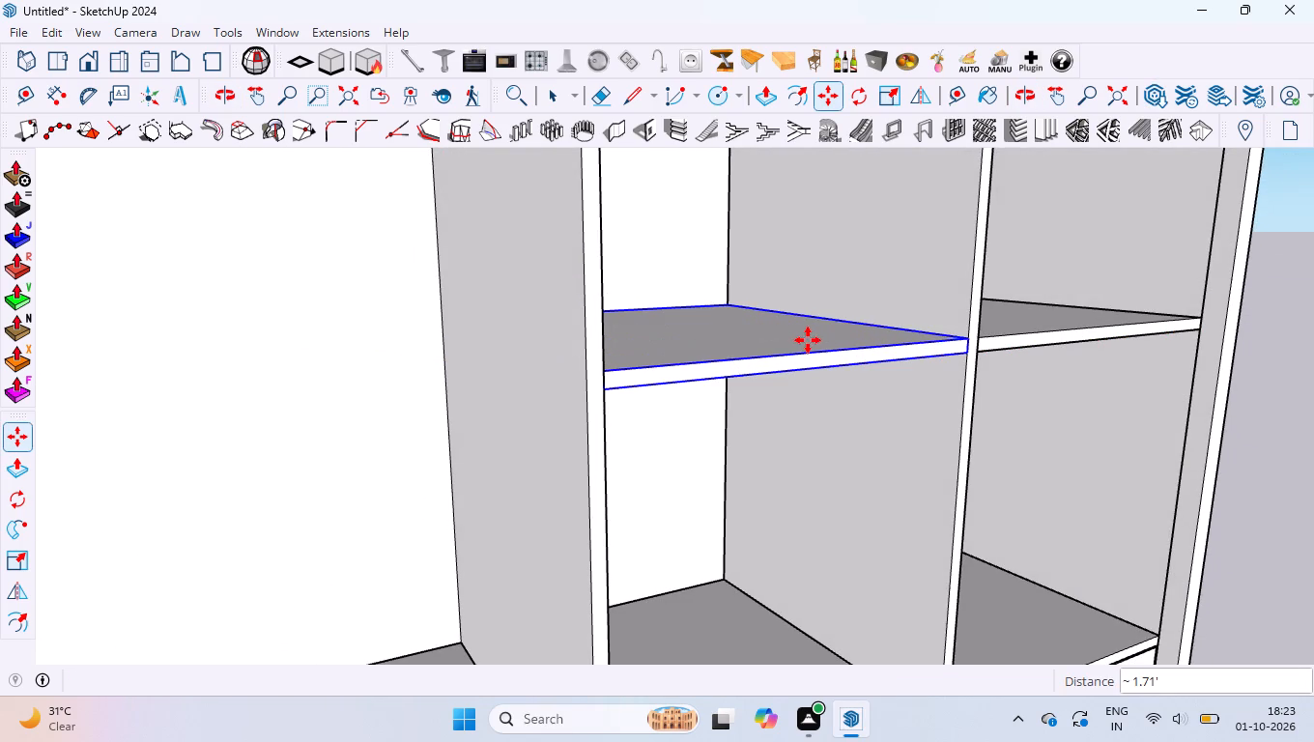
{"action": "key", "text": "space"}
{"action": "left_click", "coordinate": [1289, 329]}
Examine the wardrobe's overall compartment layout, including the upper shelves.
{"action": "scroll", "coordinate": [575, 328], "scroll_direction": "down", "scroll_amount": 3}
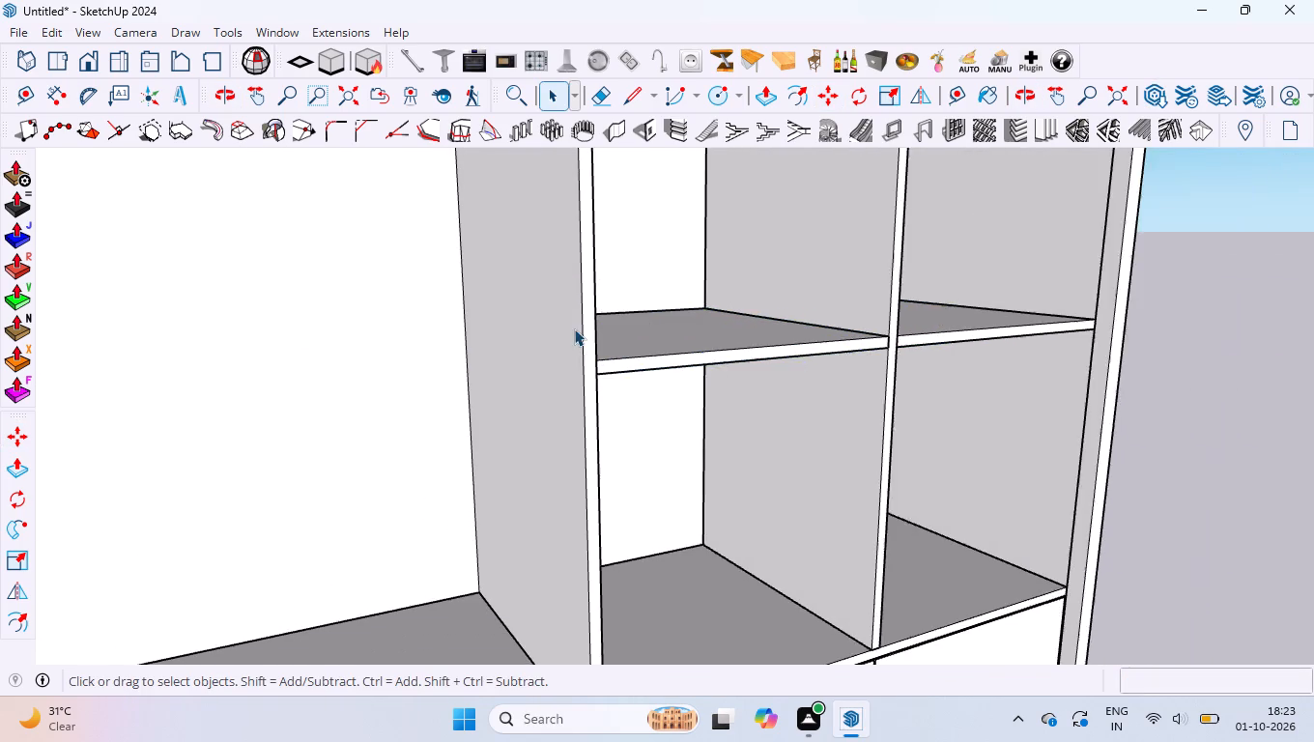
{"action": "scroll", "coordinate": [574, 328], "scroll_direction": "down", "scroll_amount": 3}
{"action": "middle_click_drag", "start_coordinate": [574, 328], "coordinate": [327, 333]}
{"action": "scroll", "coordinate": [428, 275], "scroll_direction": "down", "scroll_amount": 10}
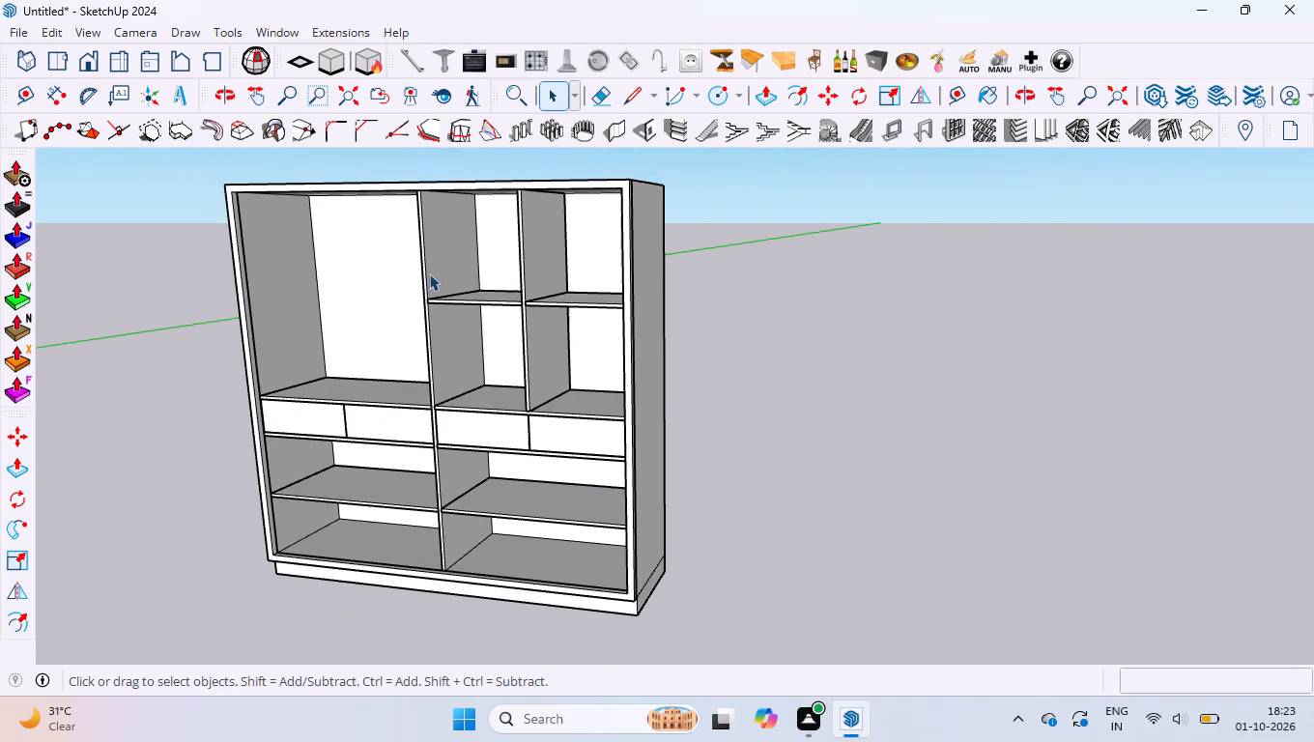
{"action": "scroll", "coordinate": [429, 273], "scroll_direction": "up", "scroll_amount": 2}
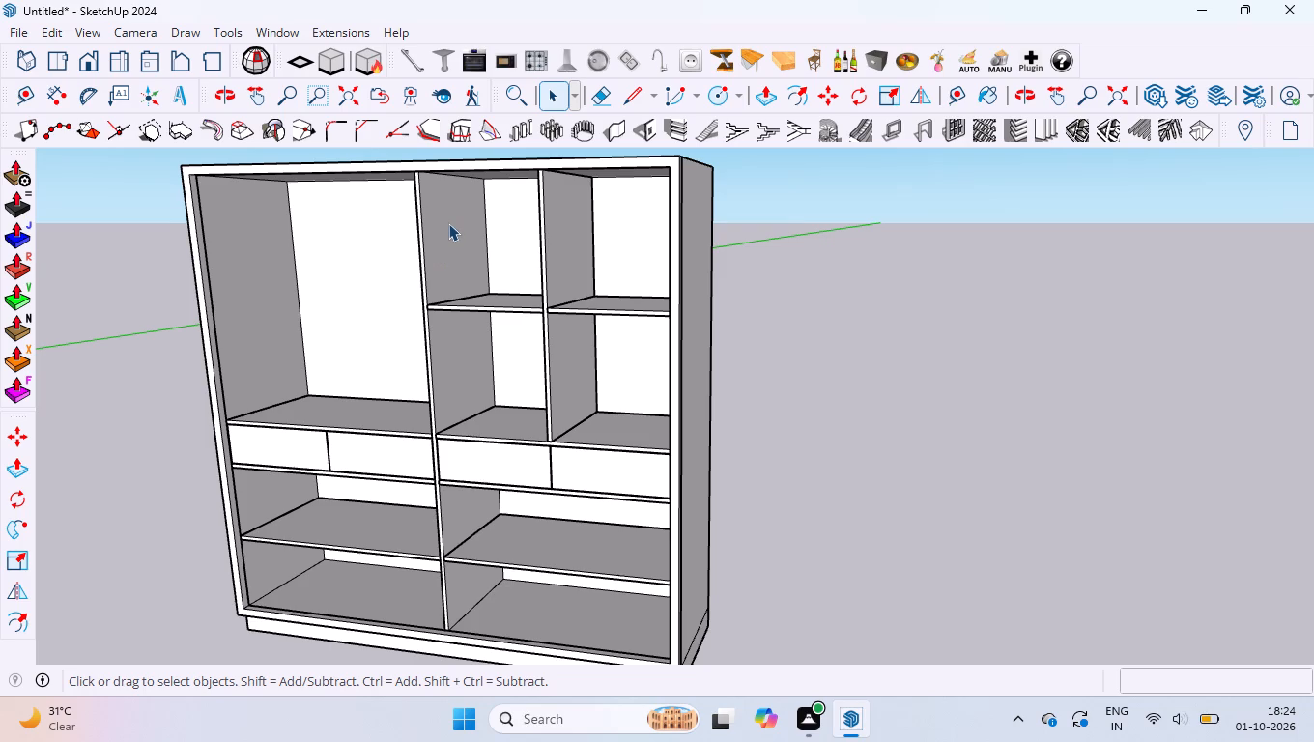
{"action": "scroll", "coordinate": [462, 211], "scroll_direction": "down", "scroll_amount": 12}
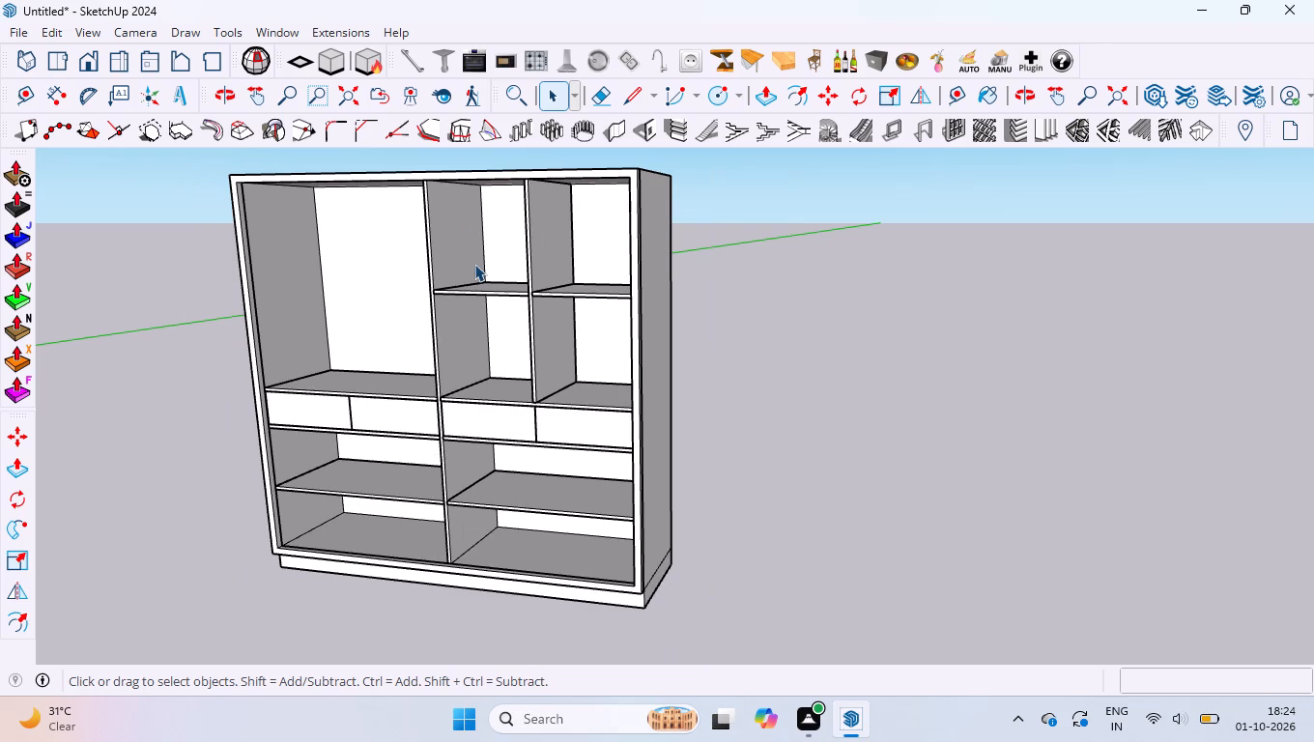
{"action": "scroll", "coordinate": [642, 282], "scroll_direction": "down", "scroll_amount": 4}
In a new group, draw a 7.00' by about 1.88' rectangle over the wardrobe's top, excluding the thin front strip.
{"action": "middle_click_drag", "start_coordinate": [622, 271], "coordinate": [692, 496]}
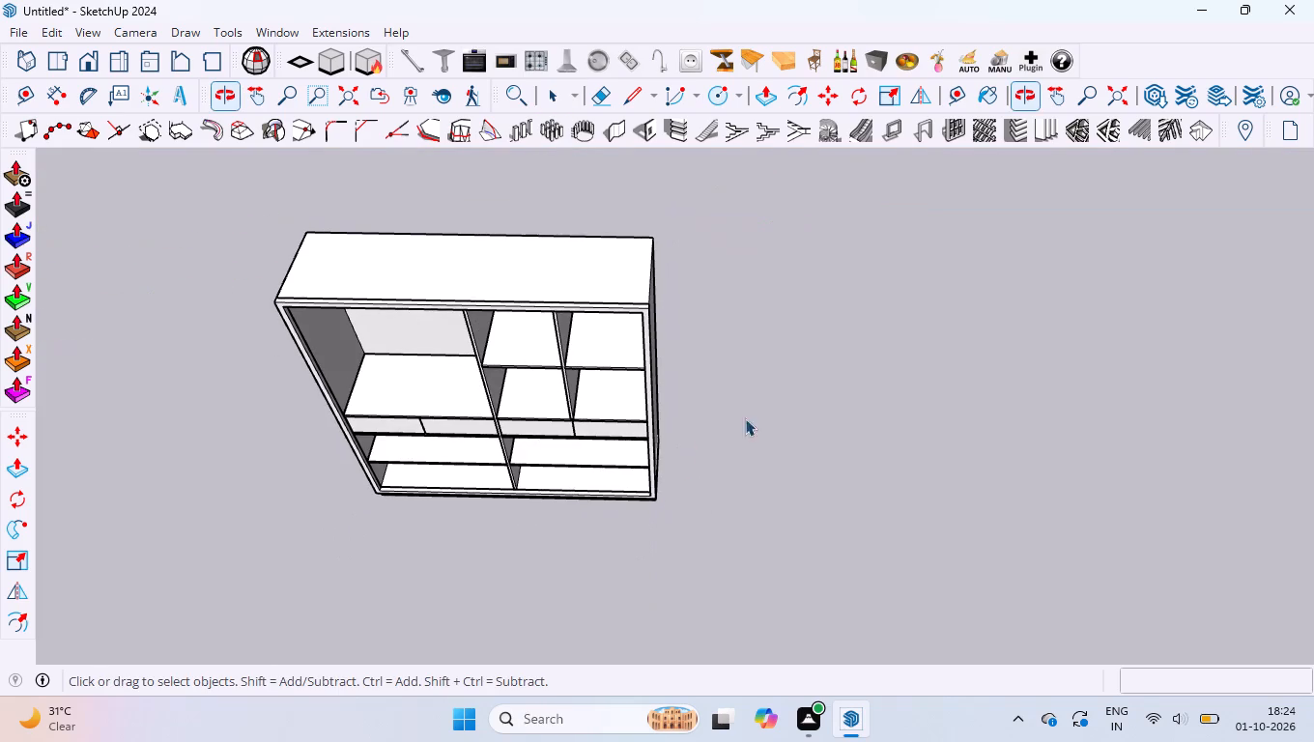
{"action": "right_click", "coordinate": [763, 395]}
{"action": "left_click", "coordinate": [824, 458]}
{"action": "scroll", "coordinate": [278, 246], "scroll_direction": "up", "scroll_amount": 9}
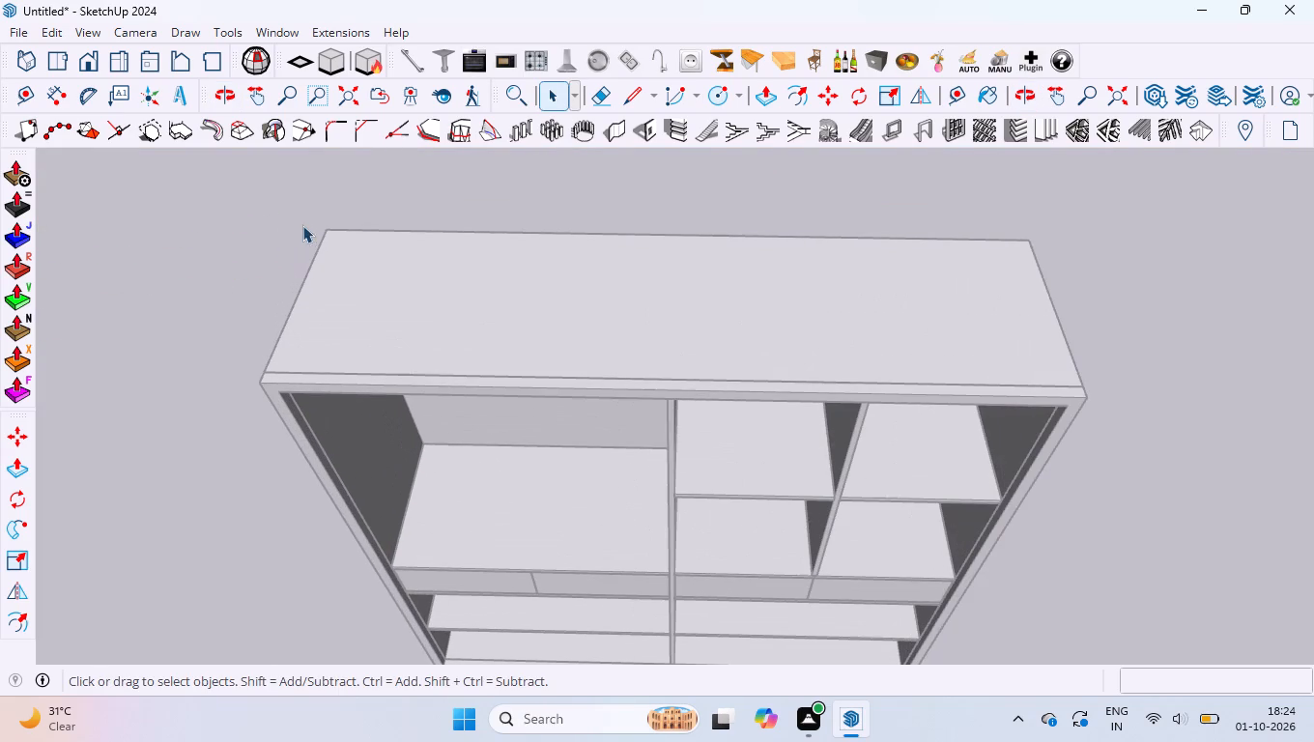
{"action": "key", "text": "r"}
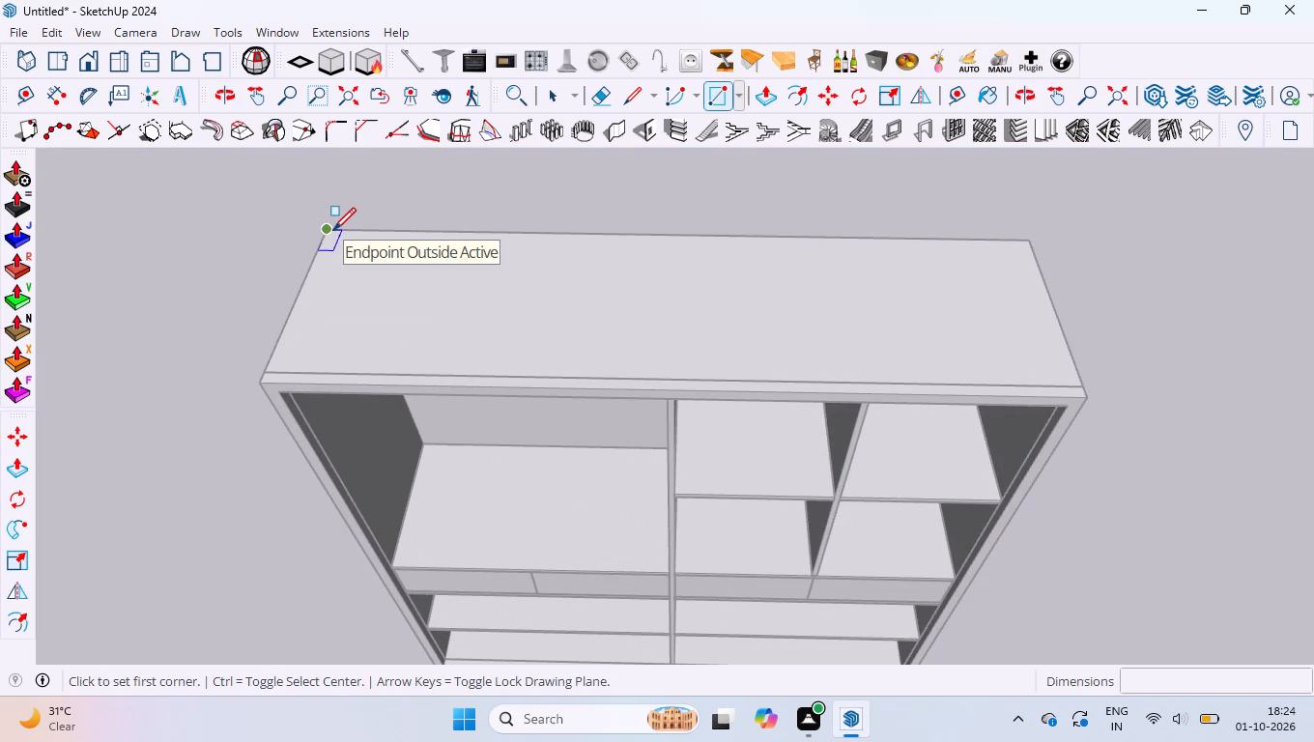
{"action": "left_click", "coordinate": [333, 230]}
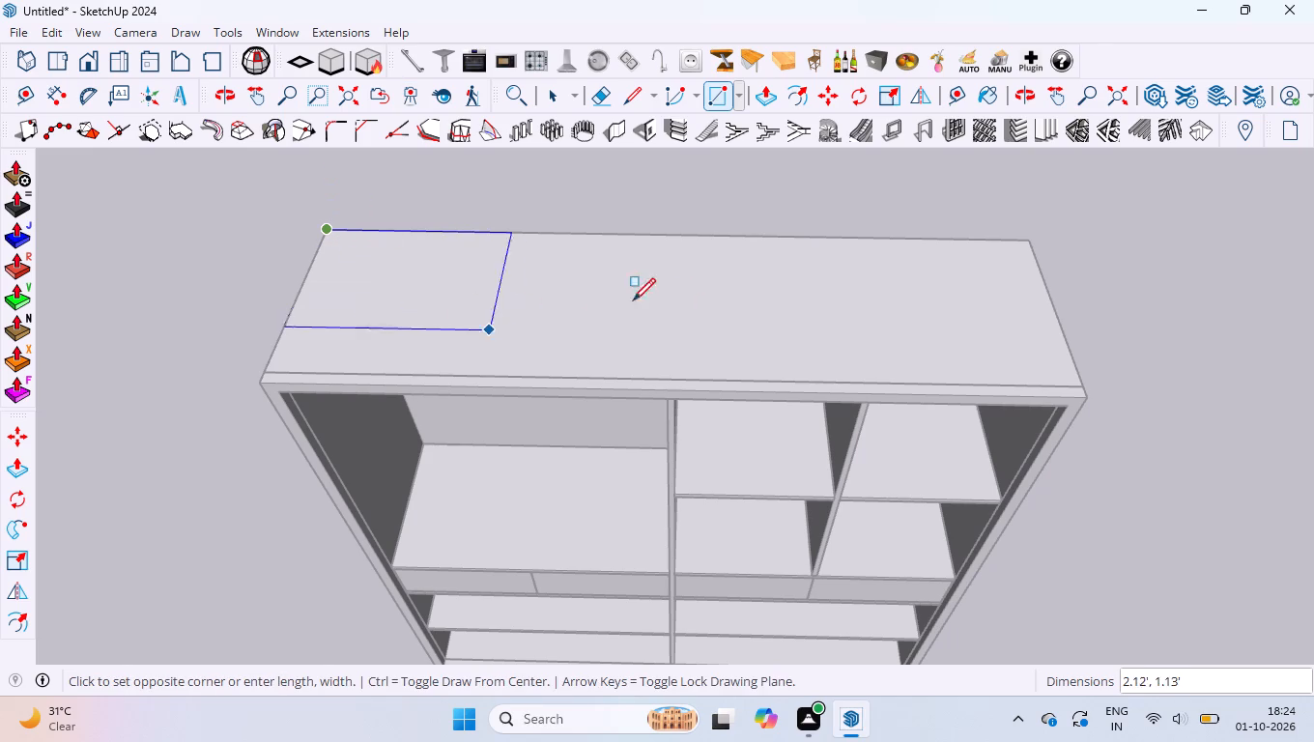
{"action": "left_click", "coordinate": [1082, 387]}
Push/Pull the rectangle on the wardrobe's top upward by 1'9.5" to form a loft box.
{"action": "key", "text": "p"}
{"action": "left_click", "coordinate": [853, 324]}
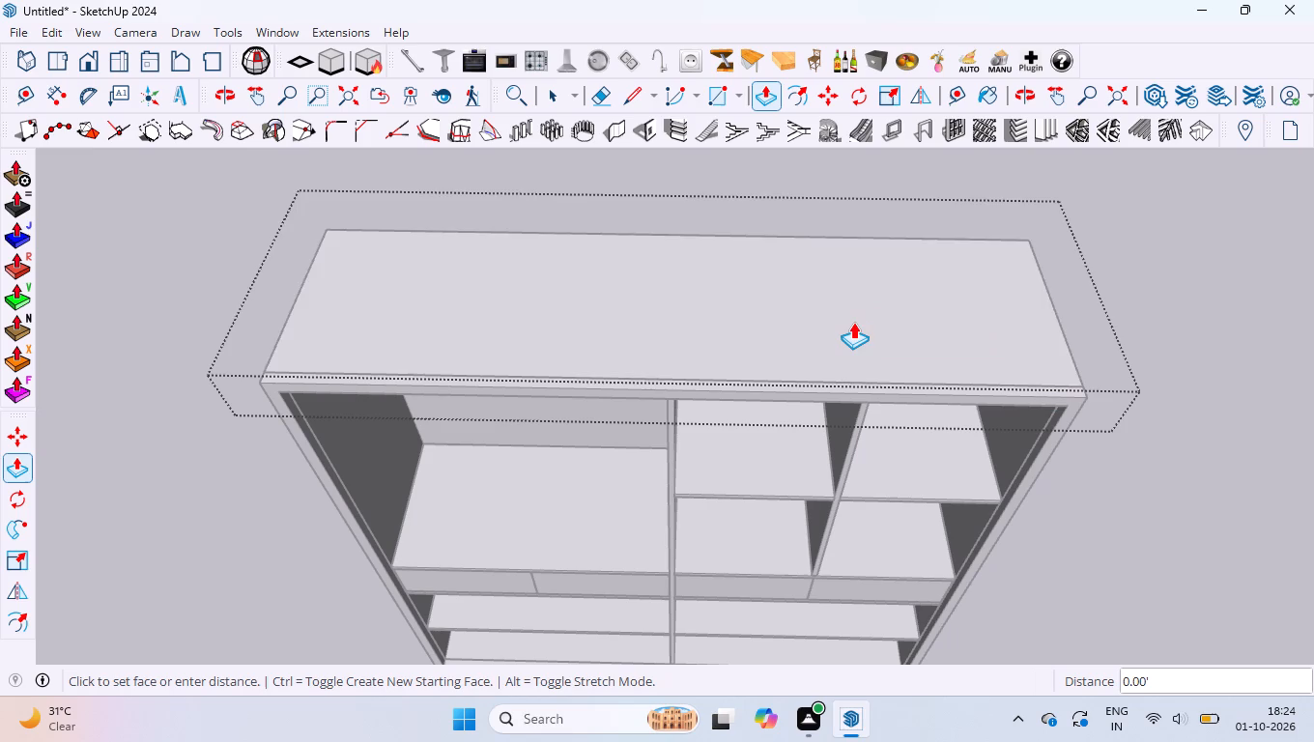
{"action": "key", "text": "1"}
{"action": "type", "text": "'9.5\""}
{"action": "key", "text": "Return"}
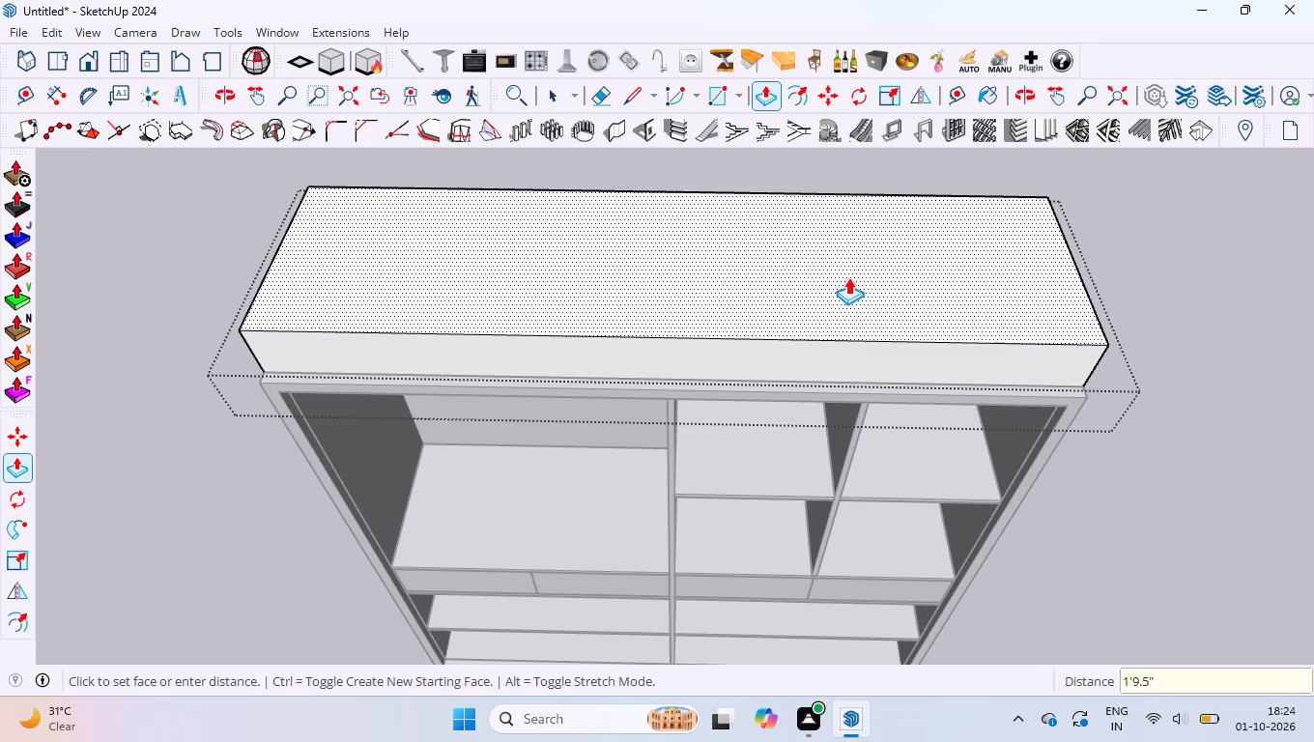
Extend the loft box 5' past the wardrobe's side by pulling out the end face beside the small compartments.
{"action": "scroll", "coordinate": [832, 252], "scroll_direction": "down", "scroll_amount": 13}
{"action": "middle_click_drag", "start_coordinate": [774, 259], "coordinate": [484, 231]}
{"action": "scroll", "coordinate": [650, 241], "scroll_direction": "down", "scroll_amount": 3}
{"action": "scroll", "coordinate": [890, 298], "scroll_direction": "up", "scroll_amount": 8}
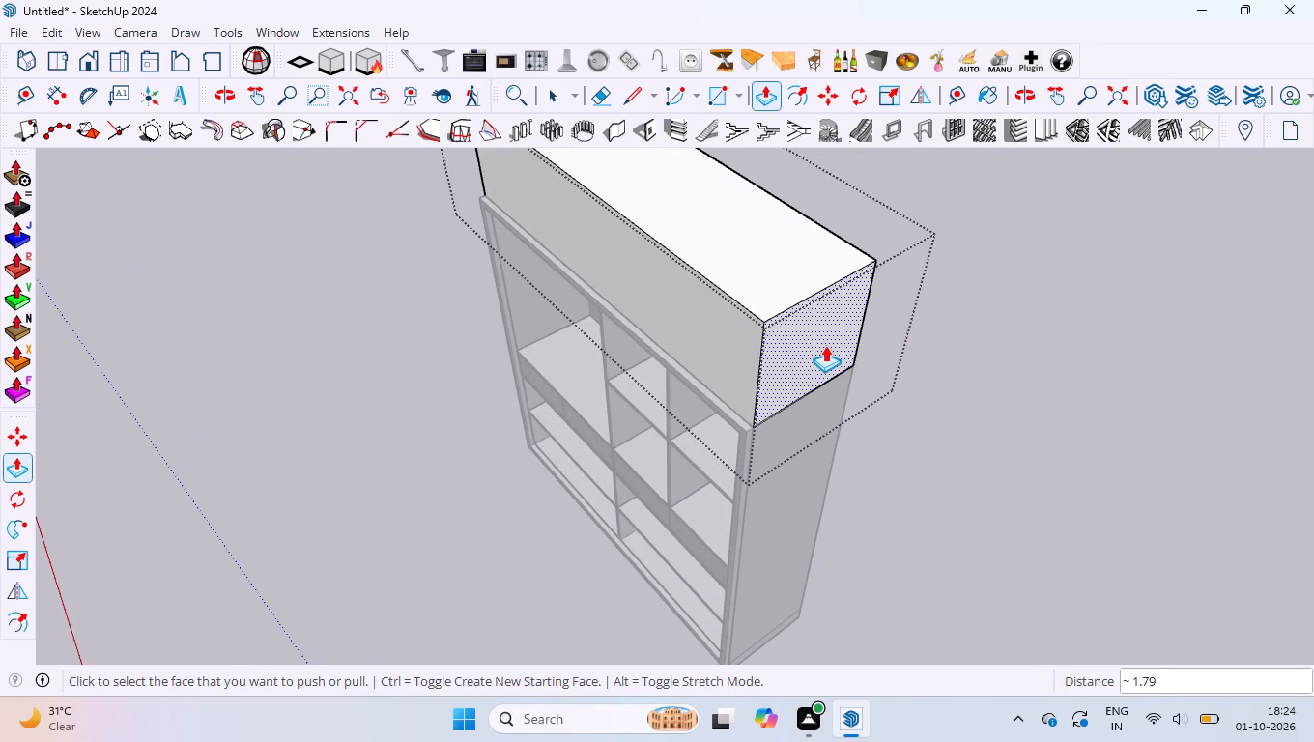
{"action": "left_click", "coordinate": [825, 337]}
{"action": "type", "text": "5'"}
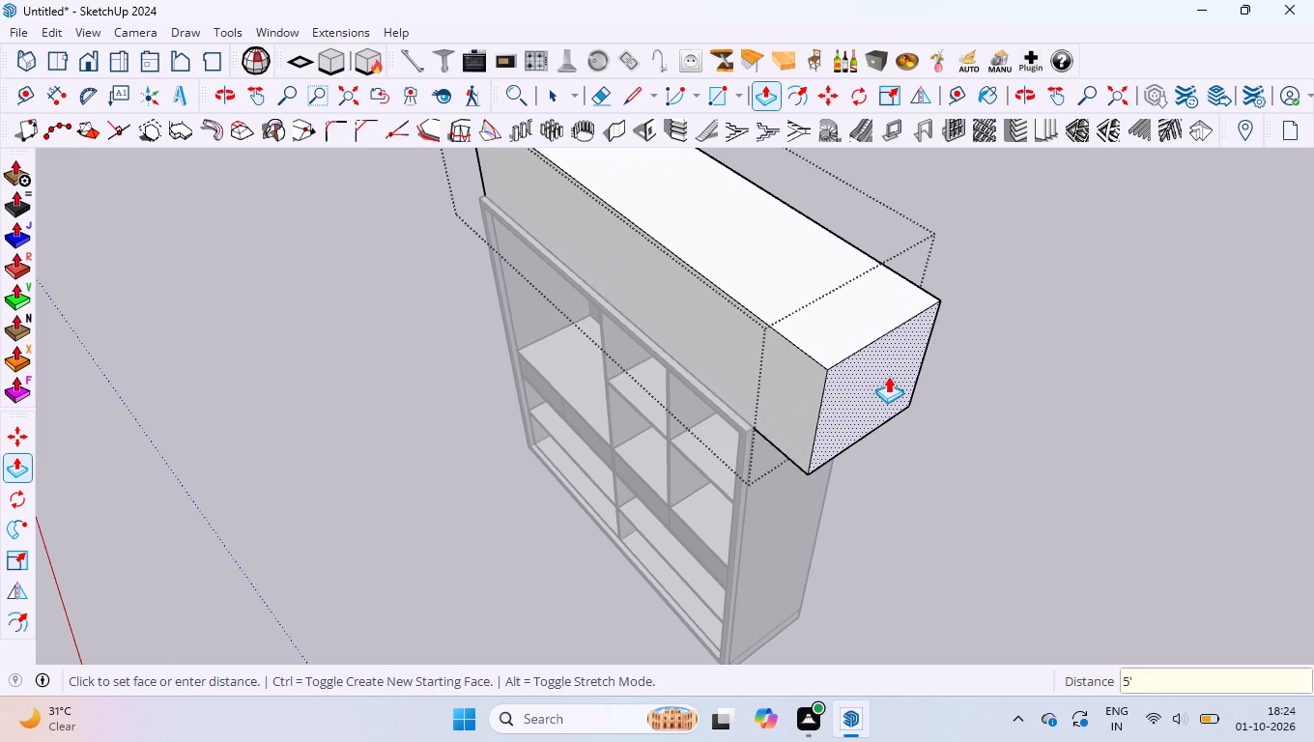
{"action": "key", "text": "Return"}
{"action": "key", "text": "space"}
Leave the loft box's group and examine the extended box above the wardrobe from the front.
{"action": "scroll", "coordinate": [529, 243], "scroll_direction": "down", "scroll_amount": 15}
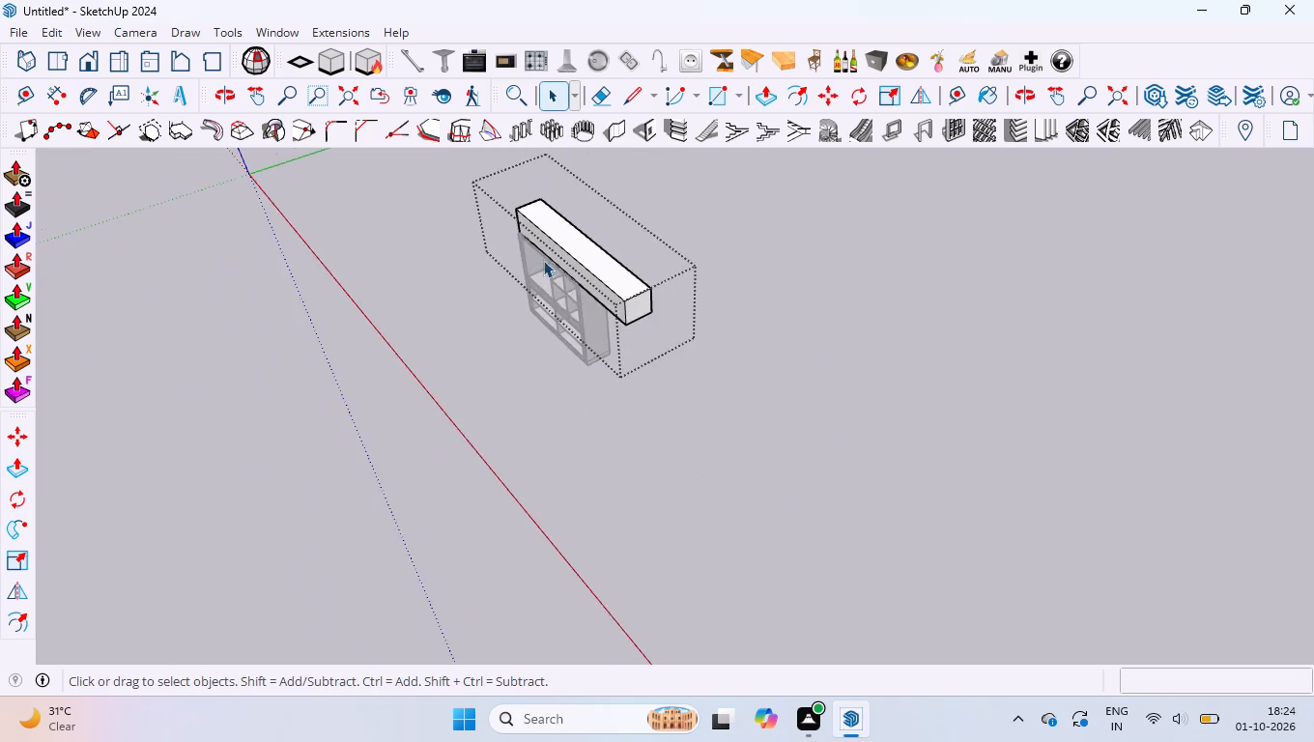
{"action": "middle_click_drag", "start_coordinate": [586, 301], "coordinate": [831, 164]}
{"action": "scroll", "coordinate": [495, 311], "scroll_direction": "up", "scroll_amount": 4}
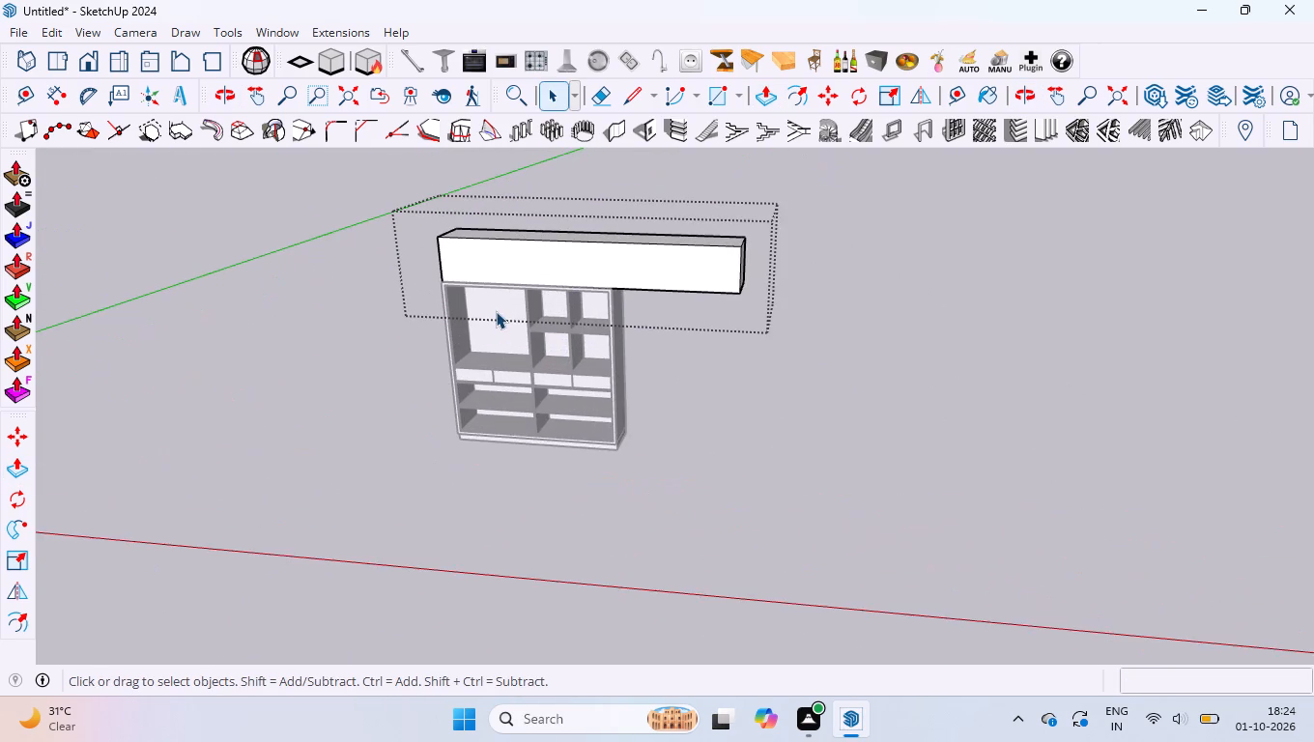
{"action": "scroll", "coordinate": [496, 311], "scroll_direction": "up", "scroll_amount": 1}
{"action": "scroll", "coordinate": [534, 300], "scroll_direction": "down", "scroll_amount": 4}
{"action": "scroll", "coordinate": [415, 276], "scroll_direction": "up", "scroll_amount": 9}
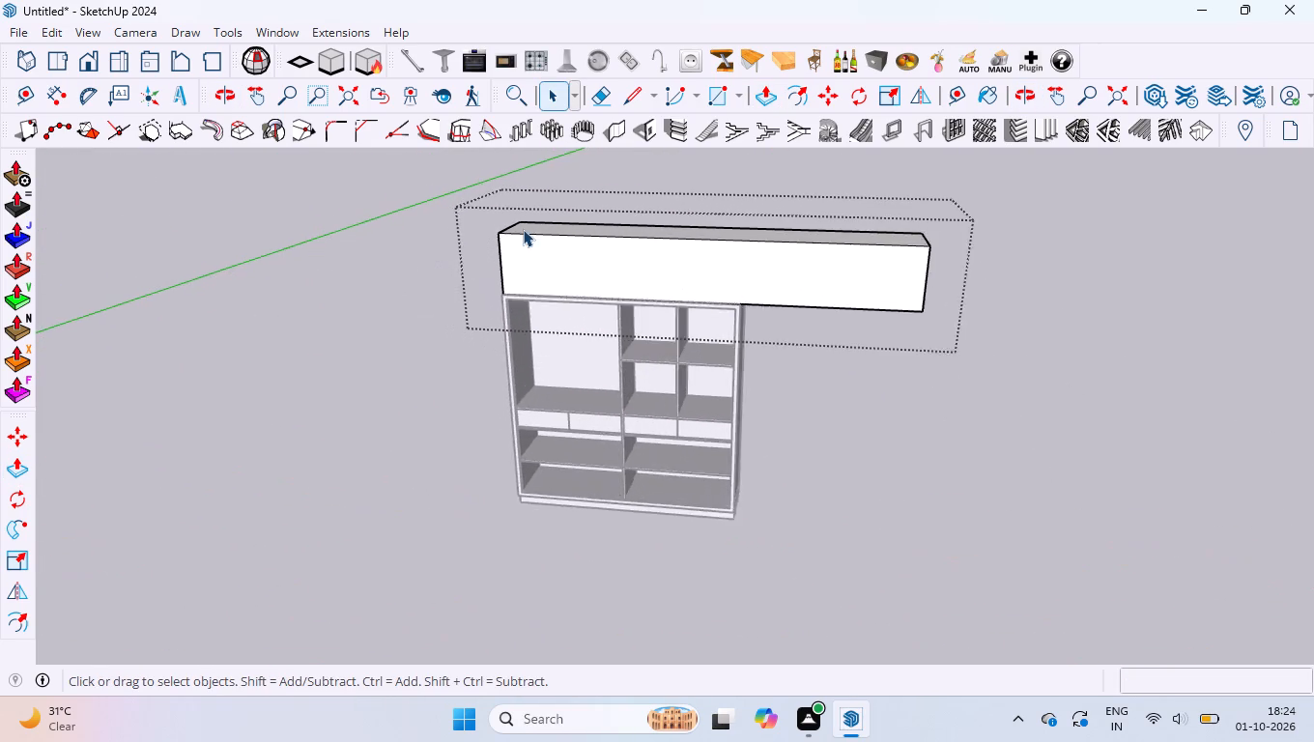
{"action": "scroll", "coordinate": [523, 229], "scroll_direction": "up", "scroll_amount": 6}
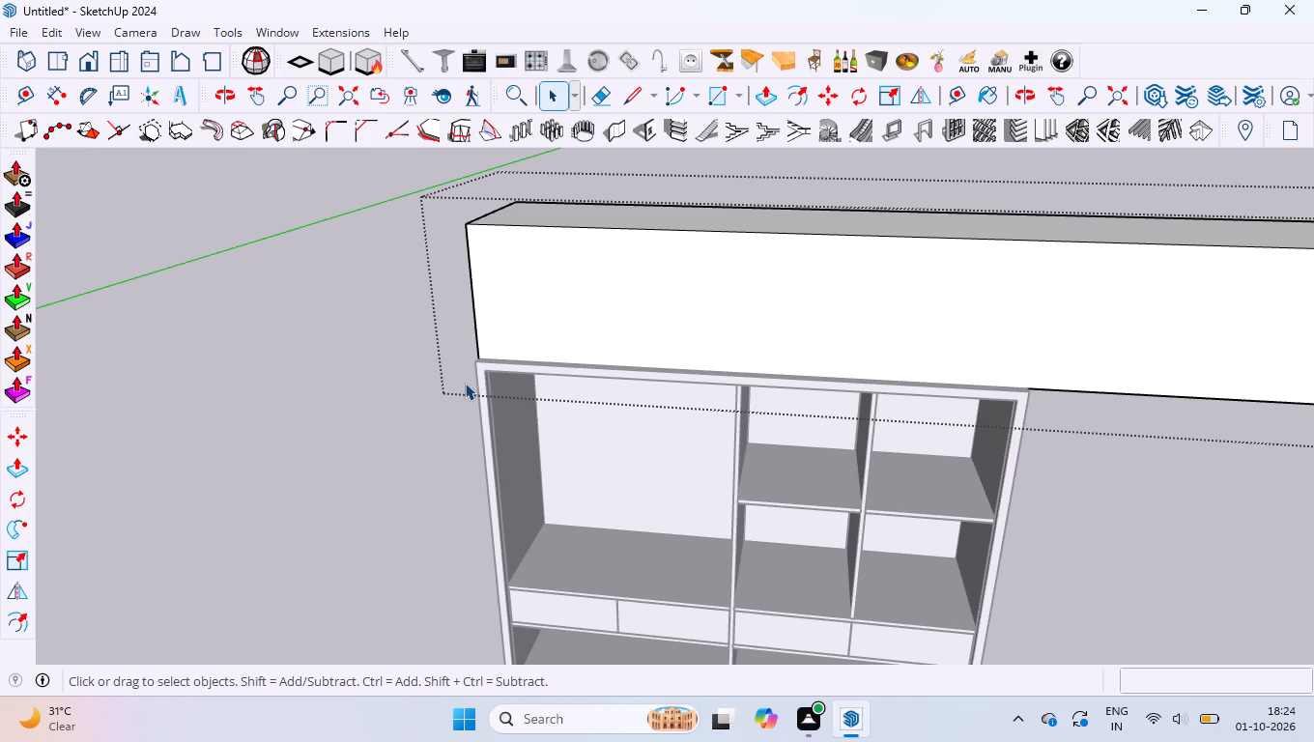
{"action": "left_click", "coordinate": [327, 355]}
{"action": "scroll", "coordinate": [302, 373], "scroll_direction": "down", "scroll_amount": 5}
{"action": "scroll", "coordinate": [394, 310], "scroll_direction": "down", "scroll_amount": 2}
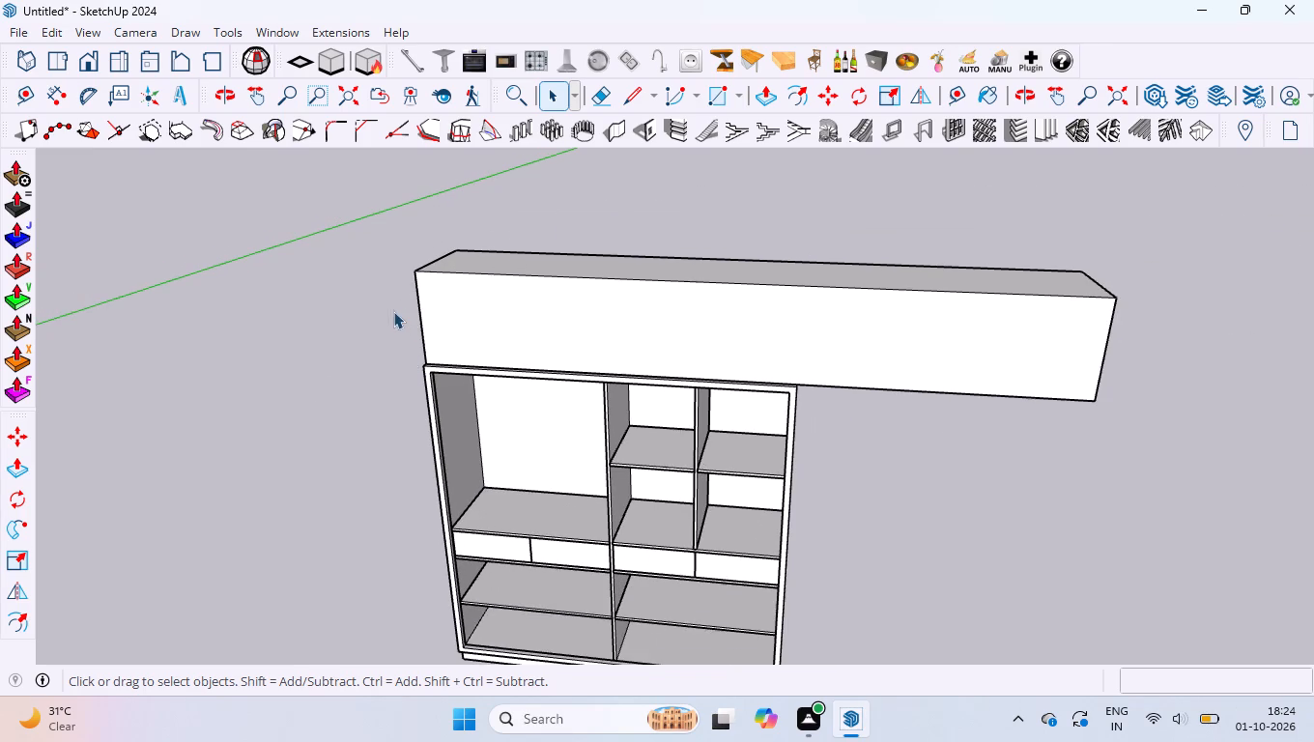
{"action": "scroll", "coordinate": [393, 311], "scroll_direction": "down", "scroll_amount": 2}
{"action": "scroll", "coordinate": [389, 227], "scroll_direction": "down", "scroll_amount": 2}
{"action": "scroll", "coordinate": [458, 194], "scroll_direction": "up", "scroll_amount": 2}
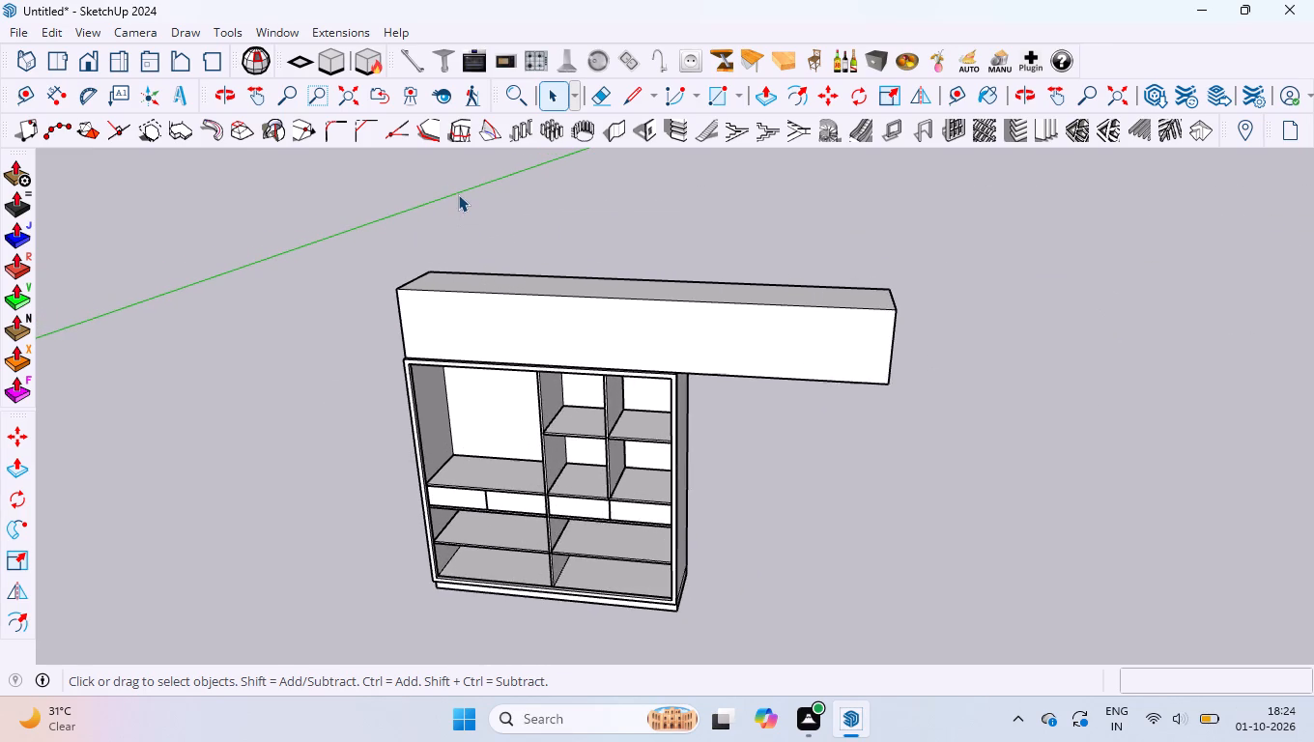
{"action": "scroll", "coordinate": [447, 274], "scroll_direction": "up", "scroll_amount": 8}
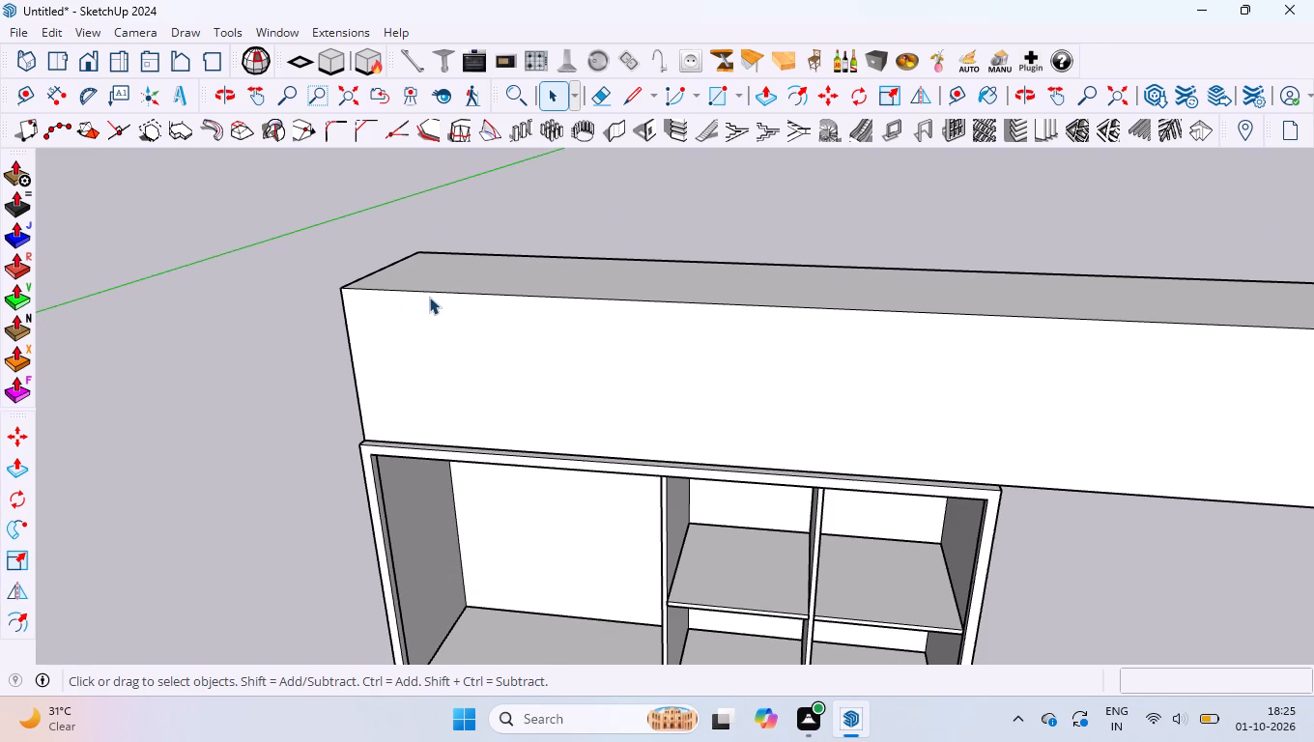
Inside the loft box's group, divide the front top edge into 7 equal segments of about 1.71'.
{"action": "left_click", "coordinate": [443, 306]}
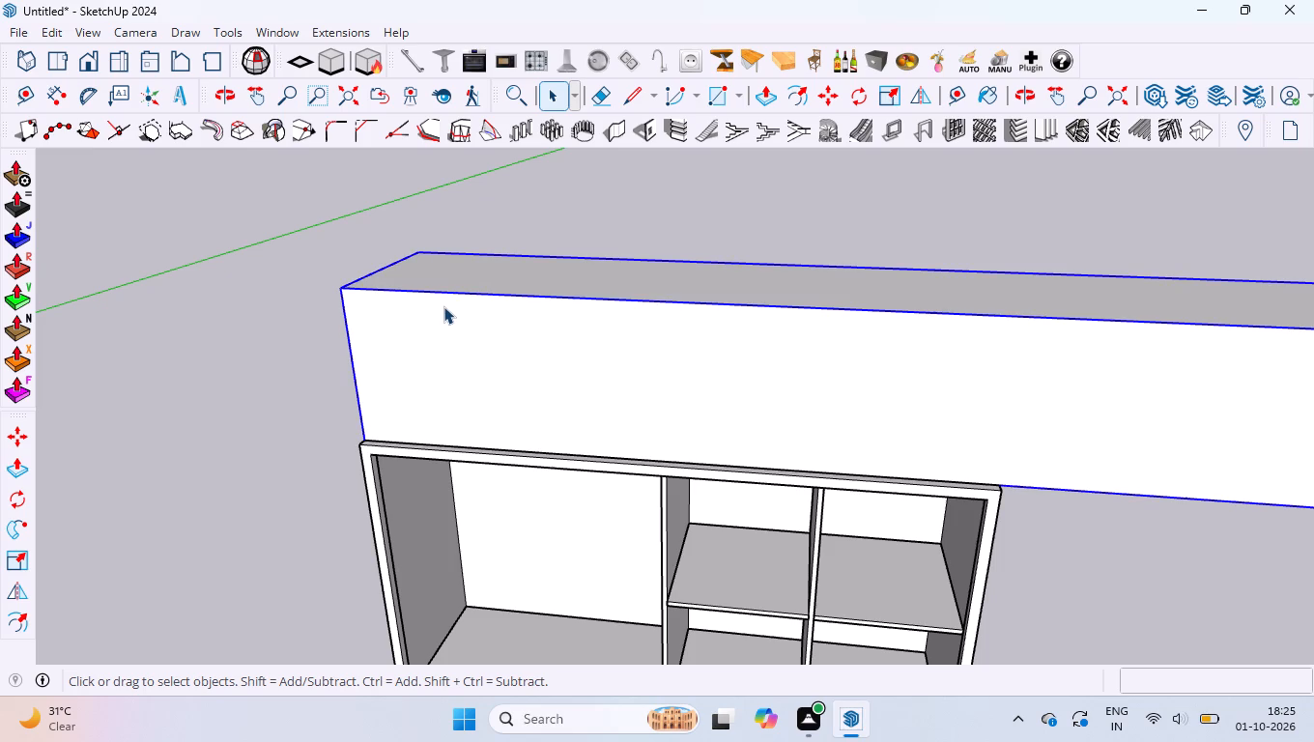
{"action": "left_click", "coordinate": [444, 305]}
{"action": "left_click", "coordinate": [444, 305]}
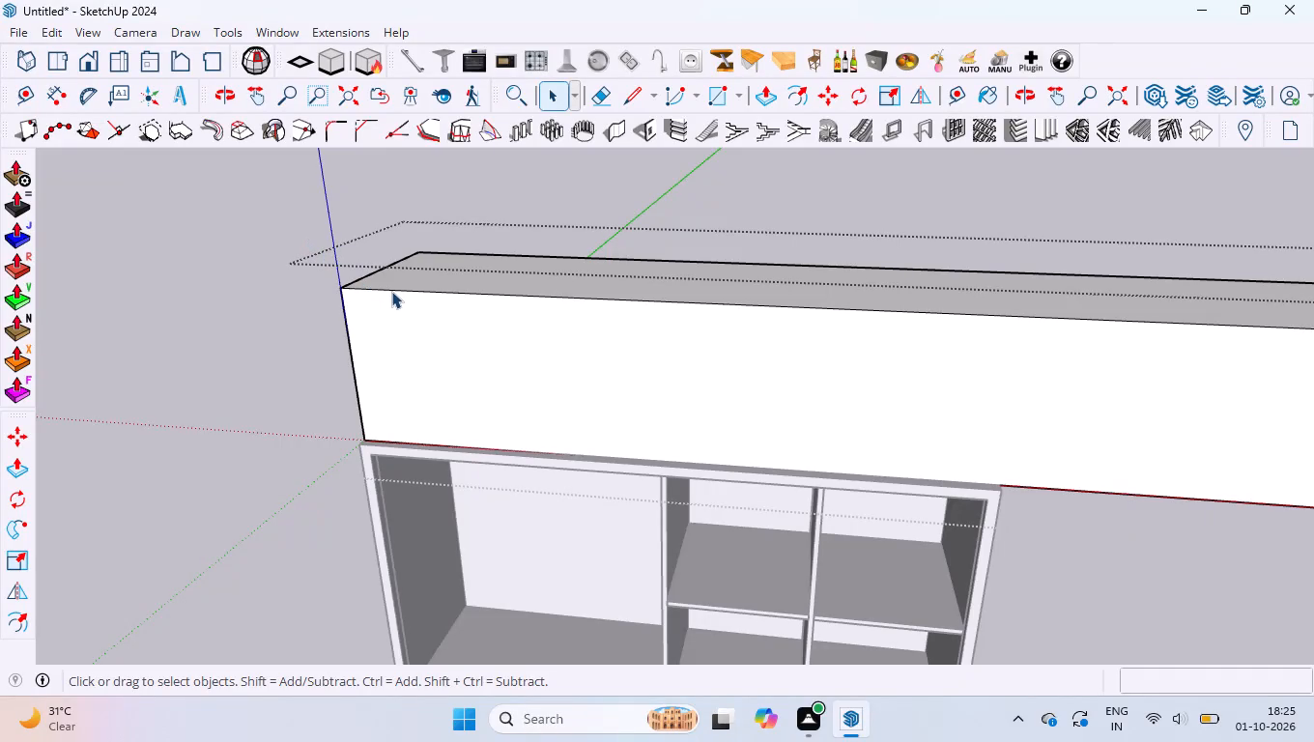
{"action": "left_click", "coordinate": [391, 291]}
{"action": "right_click", "coordinate": [391, 293]}
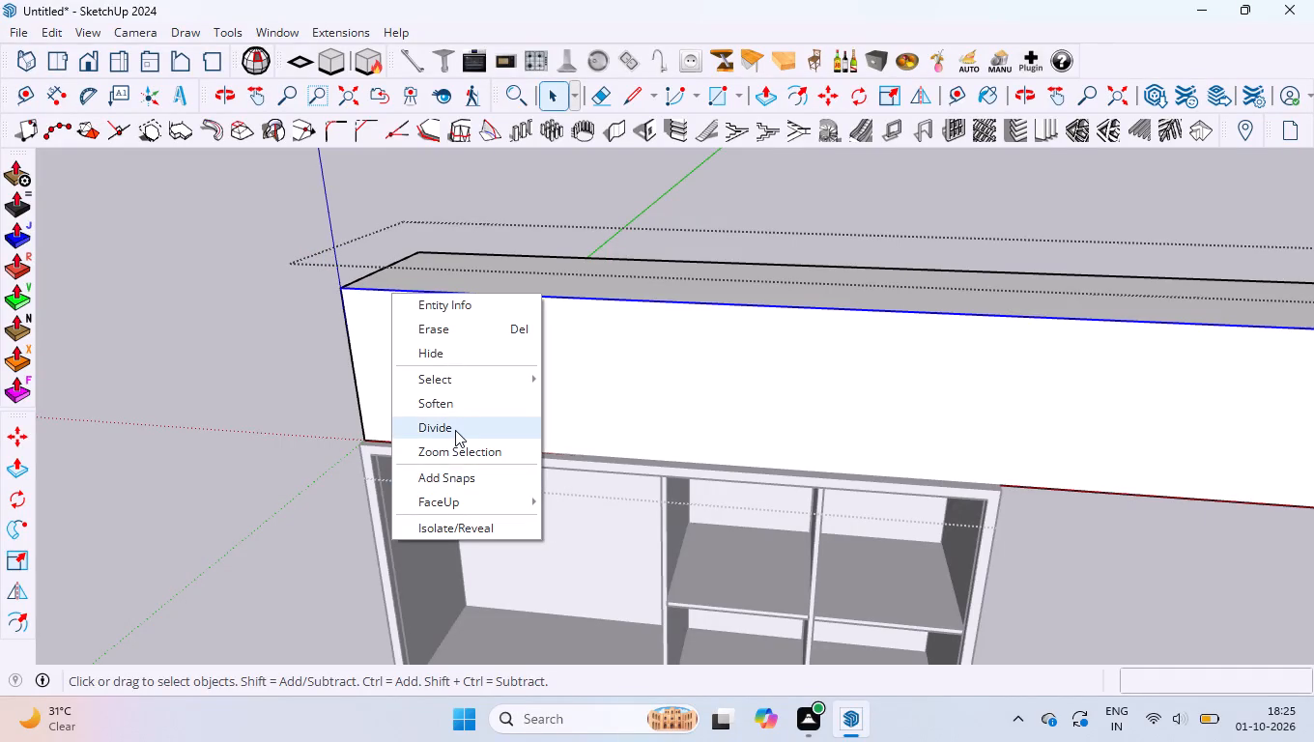
{"action": "left_click", "coordinate": [456, 428]}
{"action": "scroll", "coordinate": [328, 279], "scroll_direction": "down", "scroll_amount": 6}
{"action": "middle_click_drag", "start_coordinate": [326, 267], "coordinate": [327, 265]}
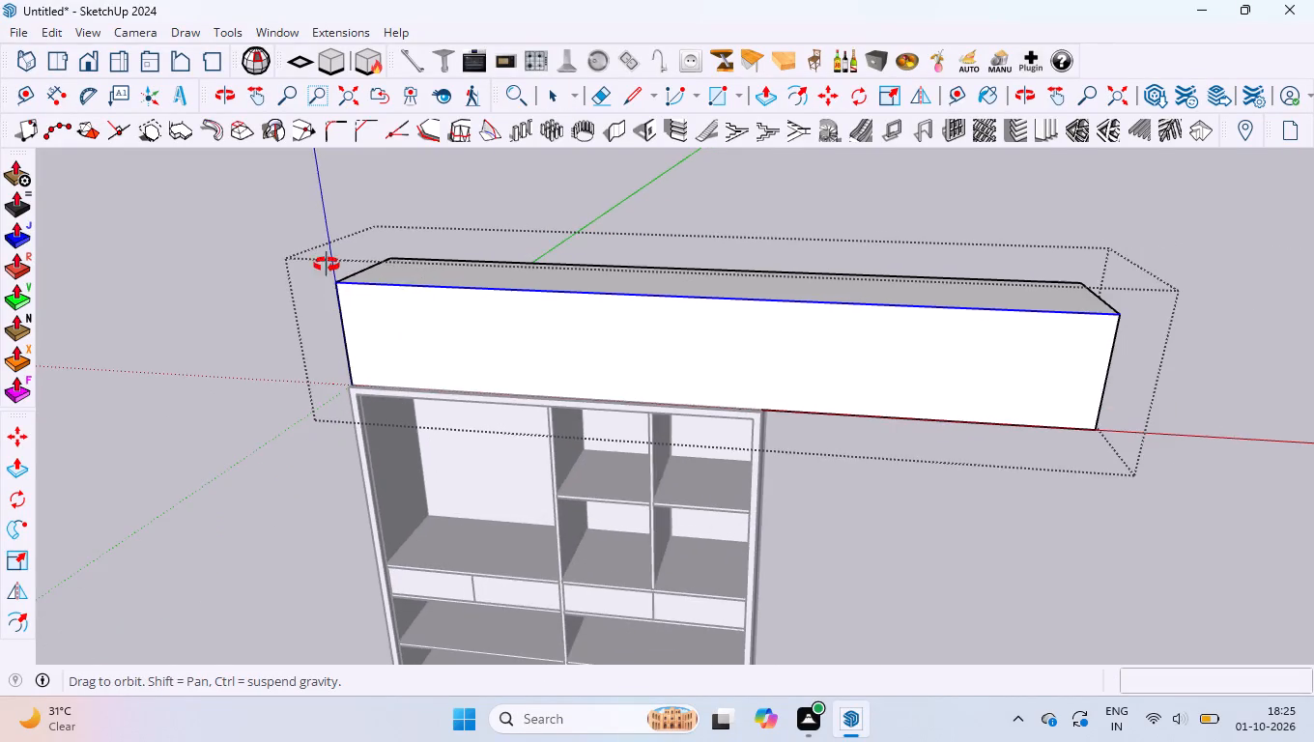
{"action": "middle_click_drag", "start_coordinate": [327, 265], "coordinate": [386, 293]}
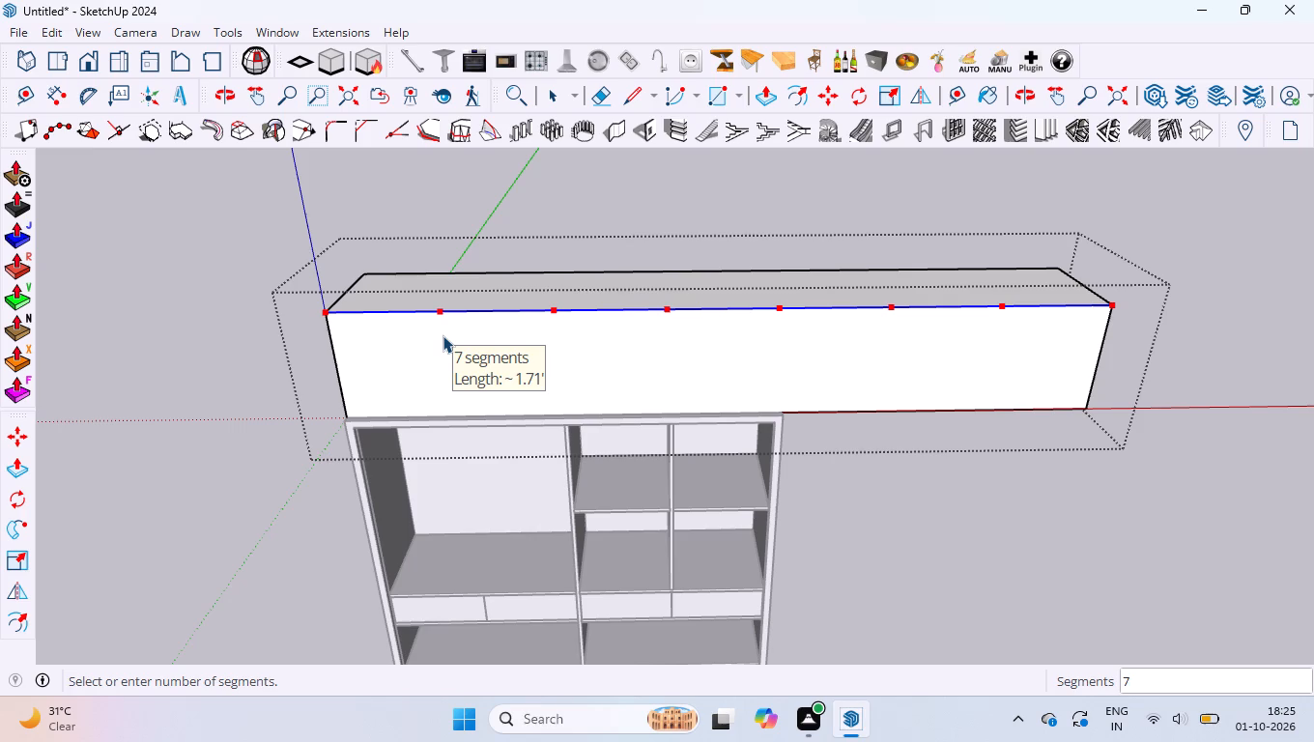
{"action": "left_click", "coordinate": [443, 335]}
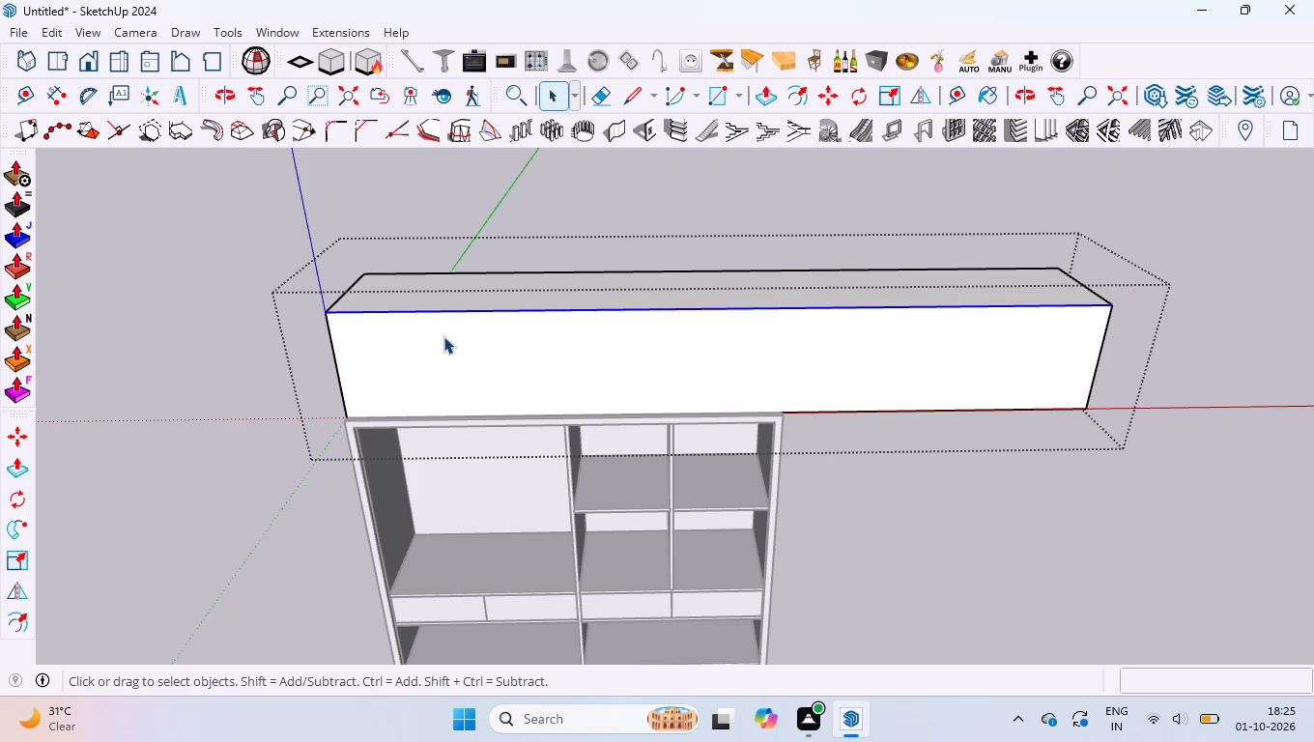
Draw the first two vertical divider lines, about 1.79' long, from the front top edge's division points to the loft box's bottom edge.
{"action": "key", "text": "l"}
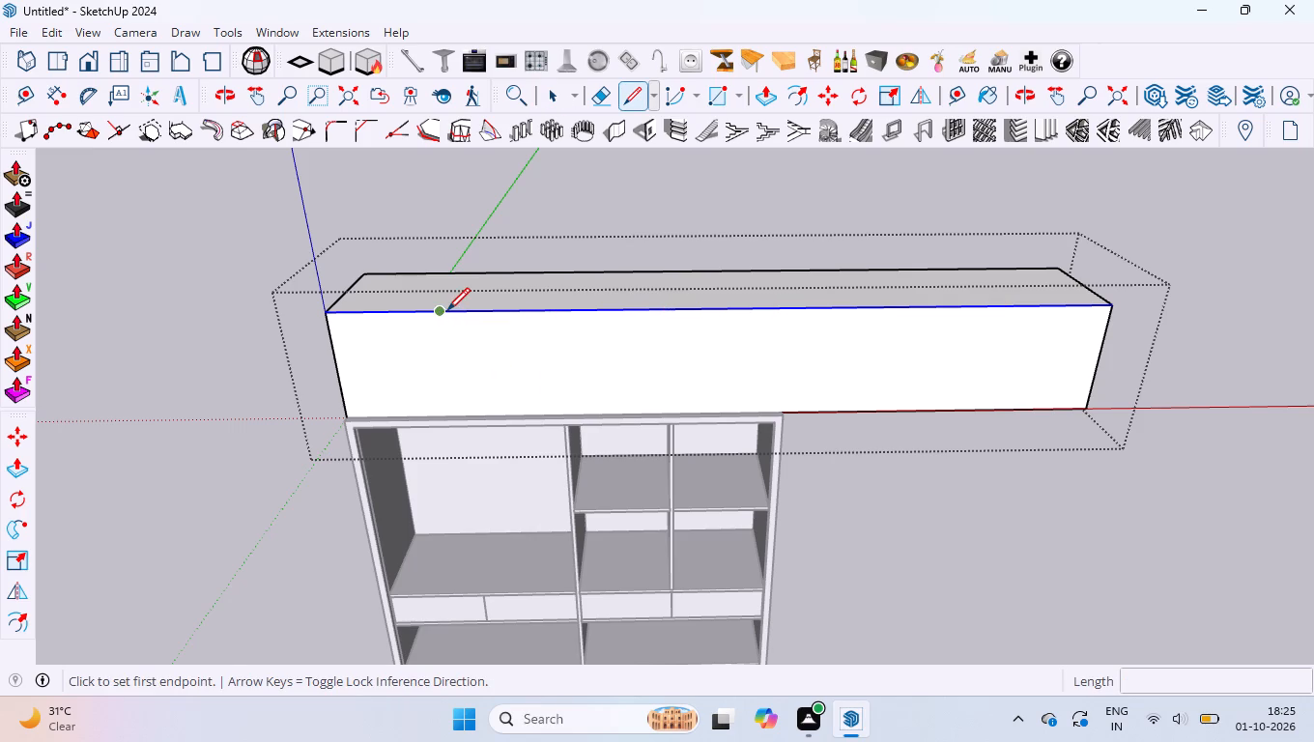
{"action": "left_click", "coordinate": [442, 312]}
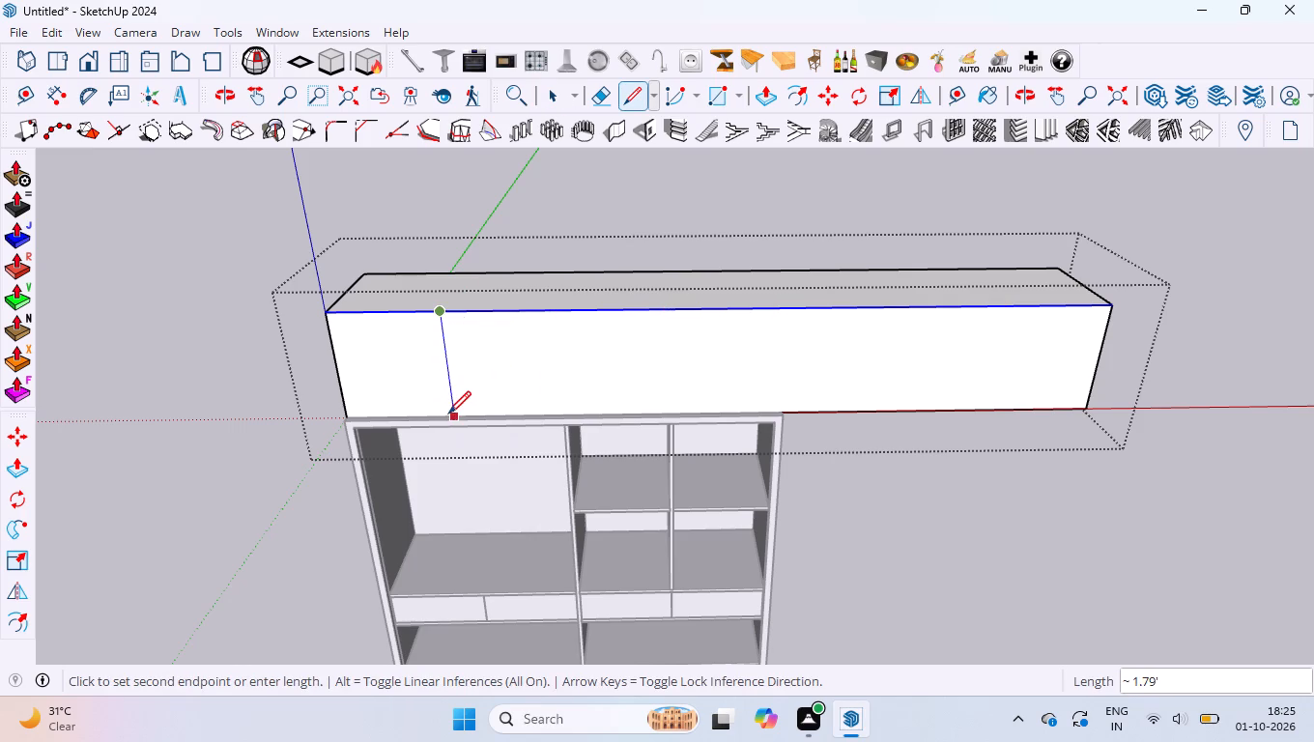
{"action": "left_click", "coordinate": [448, 414]}
{"action": "left_click", "coordinate": [562, 314]}
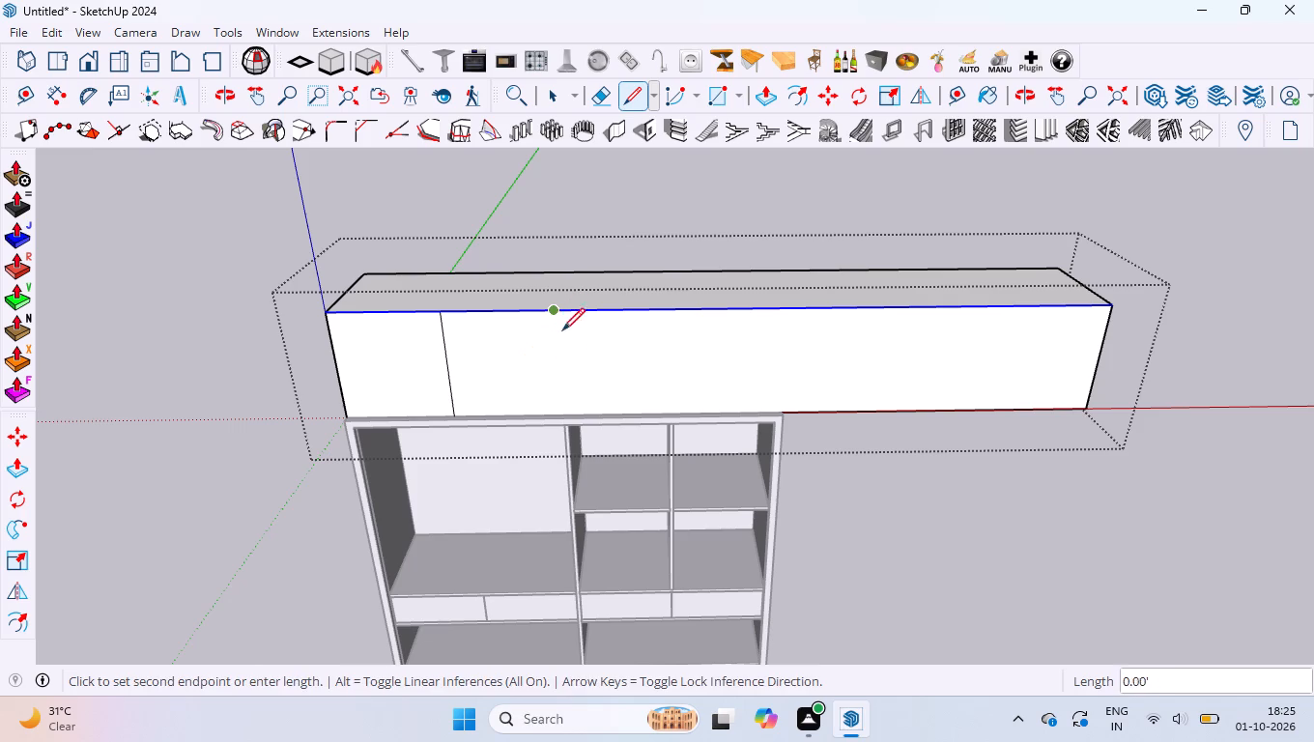
{"action": "left_click", "coordinate": [557, 411]}
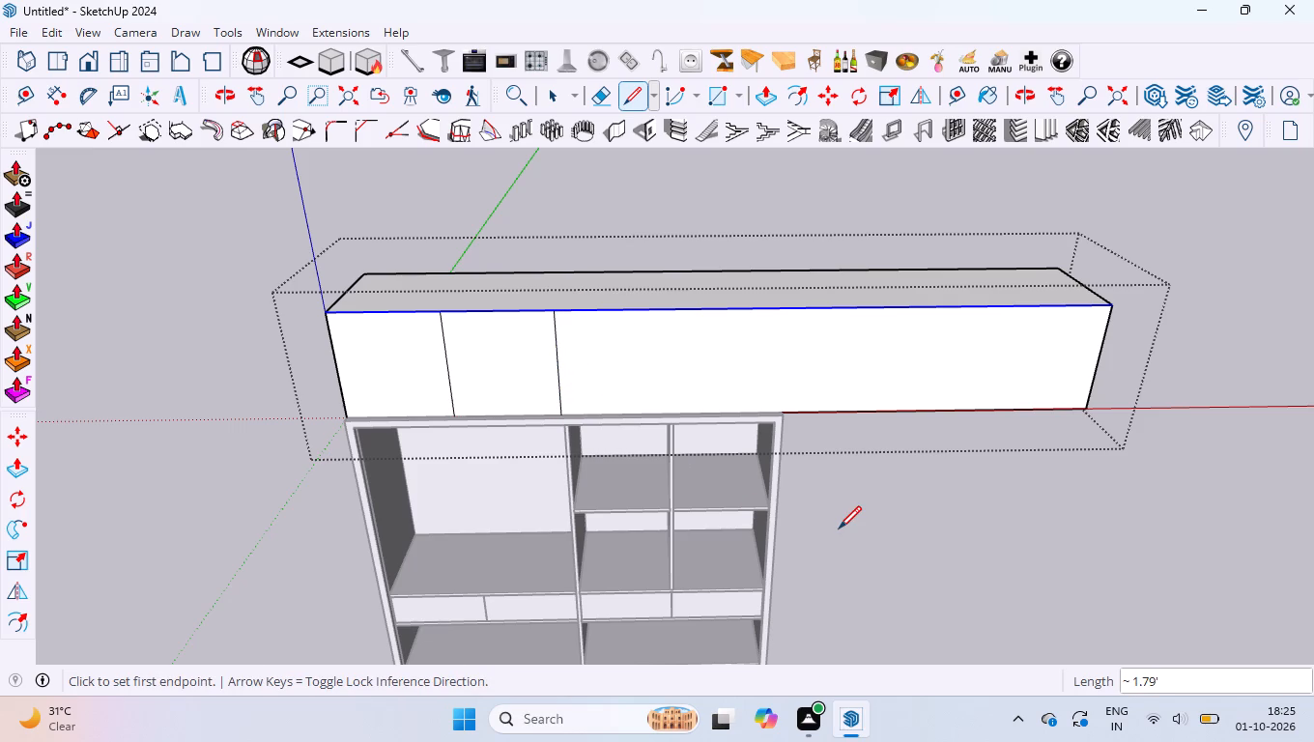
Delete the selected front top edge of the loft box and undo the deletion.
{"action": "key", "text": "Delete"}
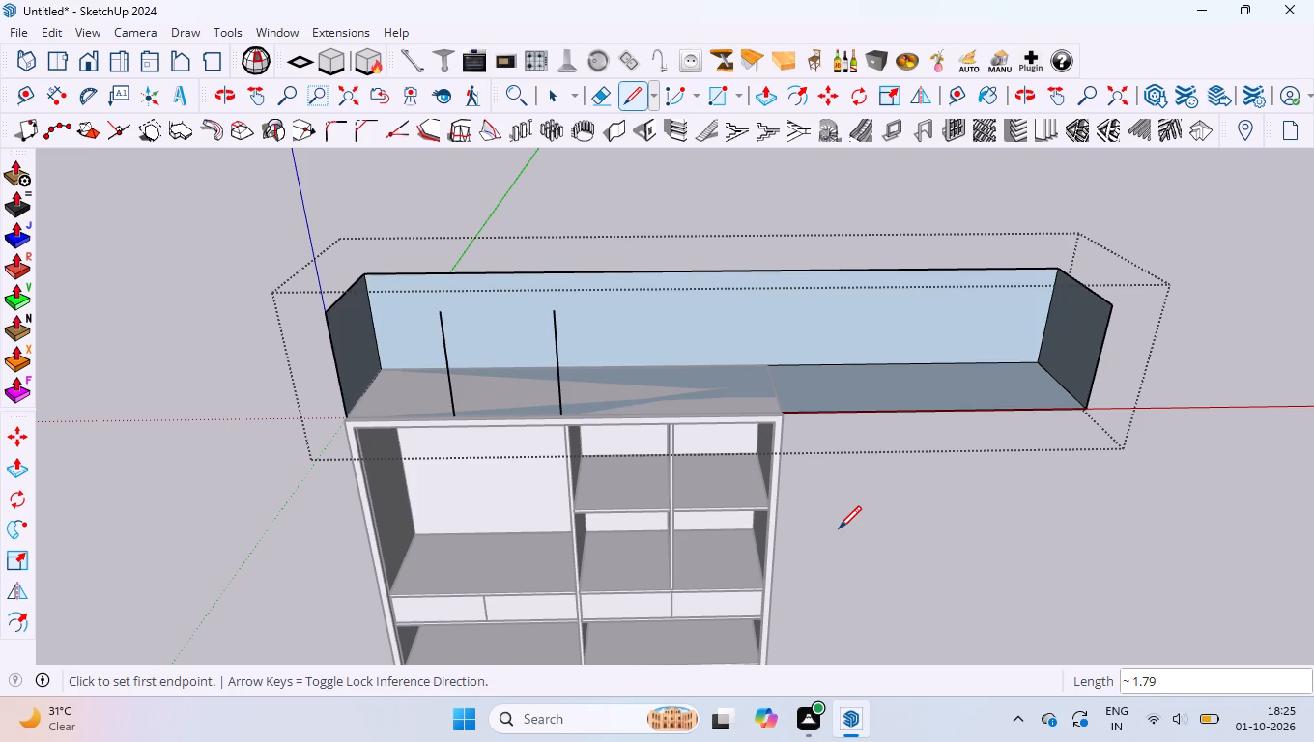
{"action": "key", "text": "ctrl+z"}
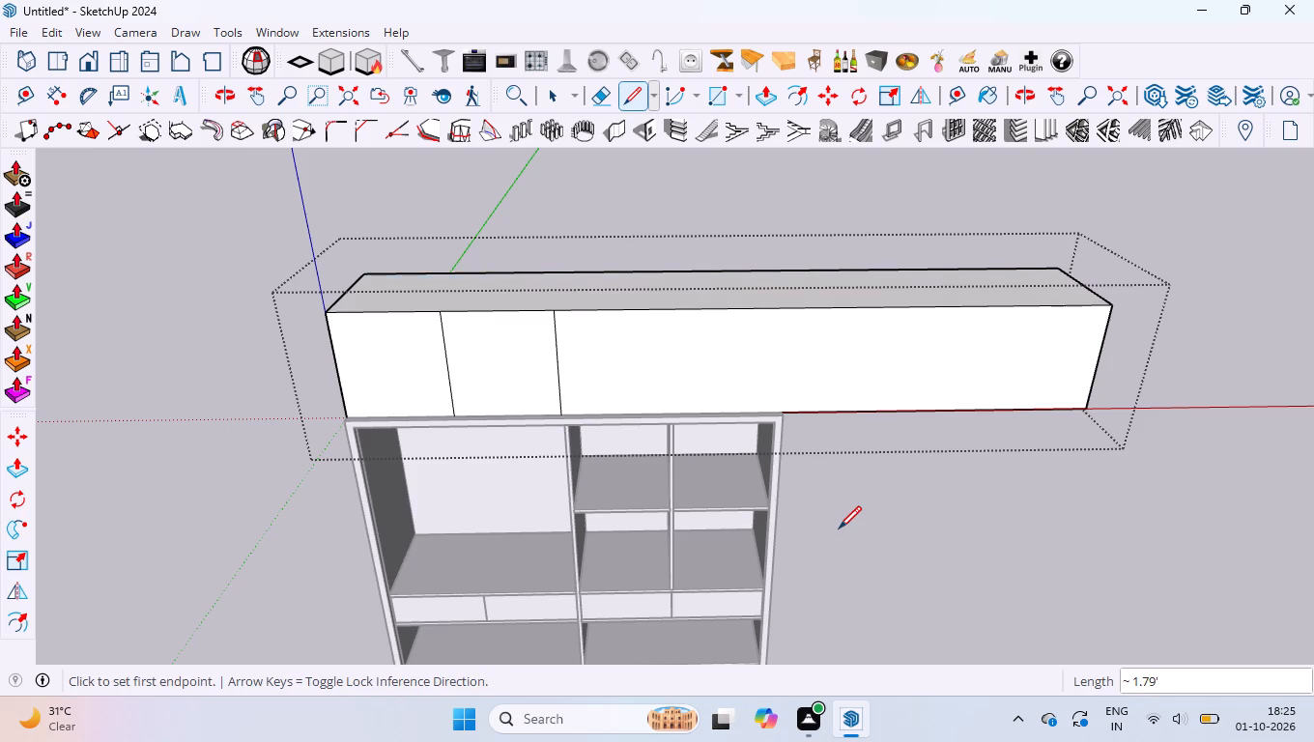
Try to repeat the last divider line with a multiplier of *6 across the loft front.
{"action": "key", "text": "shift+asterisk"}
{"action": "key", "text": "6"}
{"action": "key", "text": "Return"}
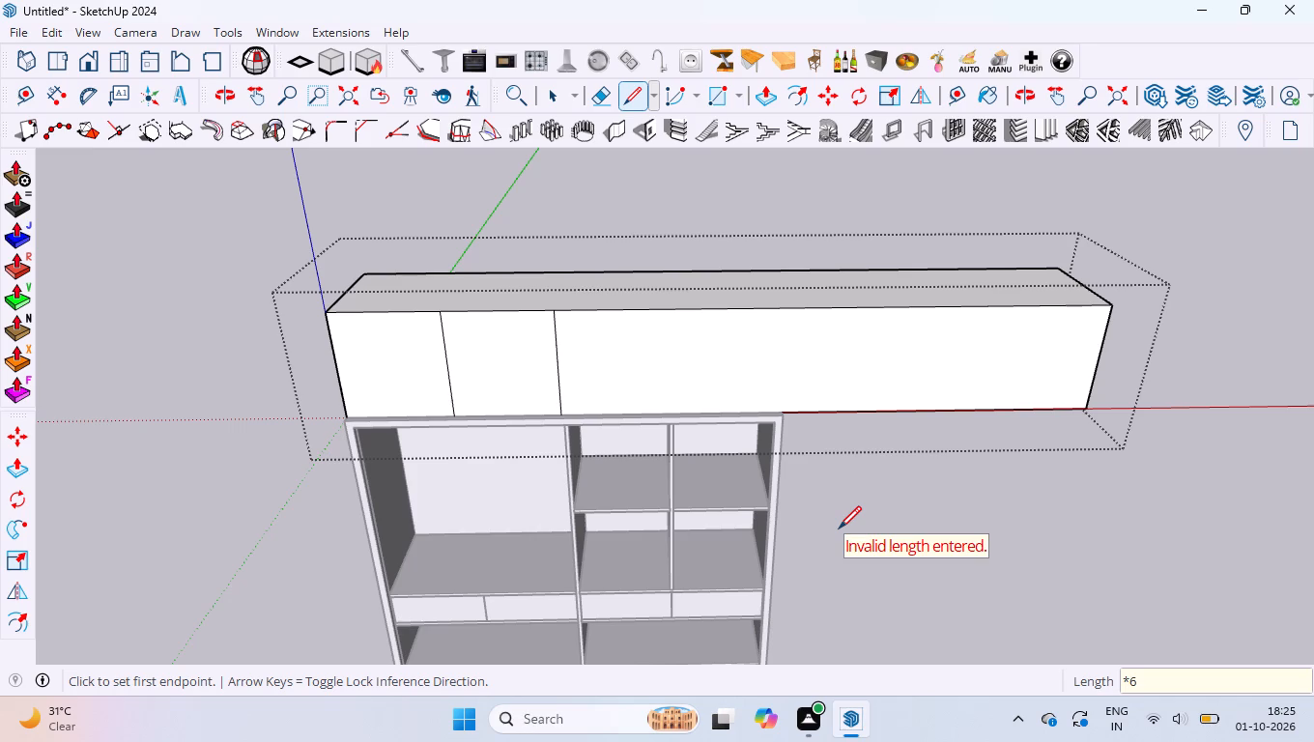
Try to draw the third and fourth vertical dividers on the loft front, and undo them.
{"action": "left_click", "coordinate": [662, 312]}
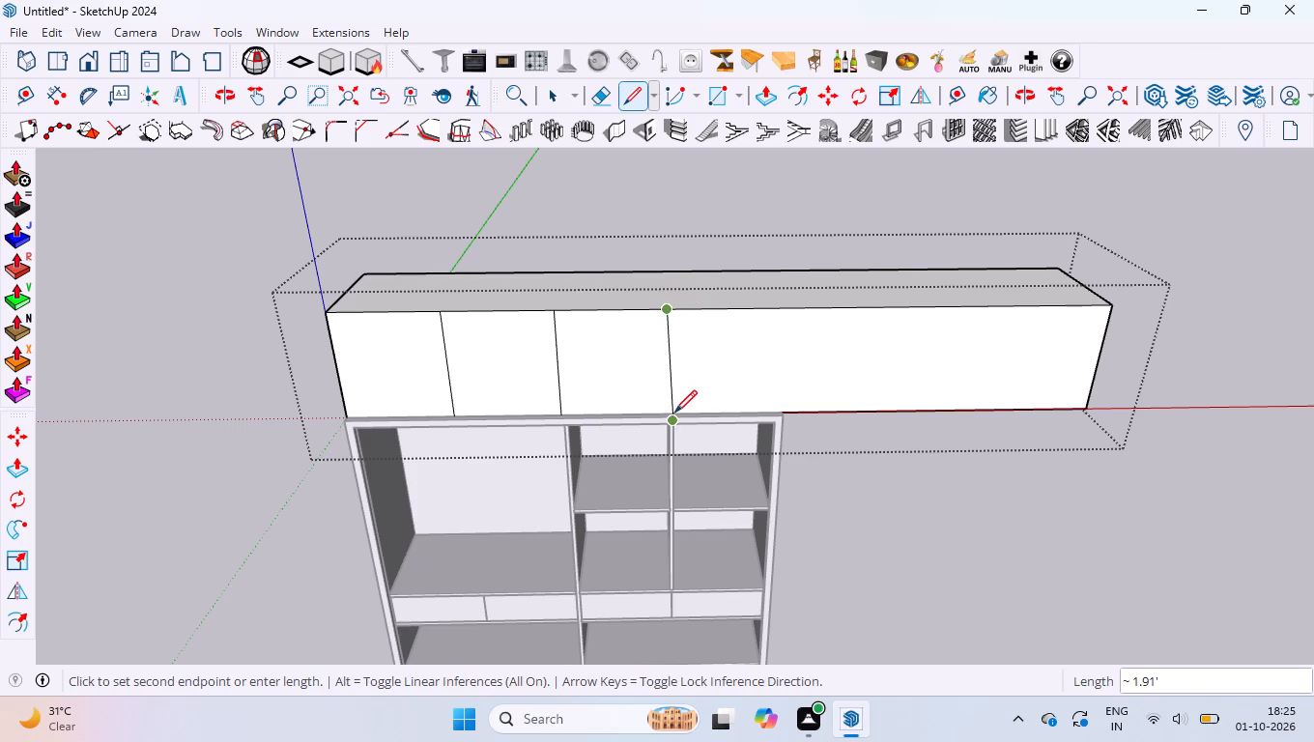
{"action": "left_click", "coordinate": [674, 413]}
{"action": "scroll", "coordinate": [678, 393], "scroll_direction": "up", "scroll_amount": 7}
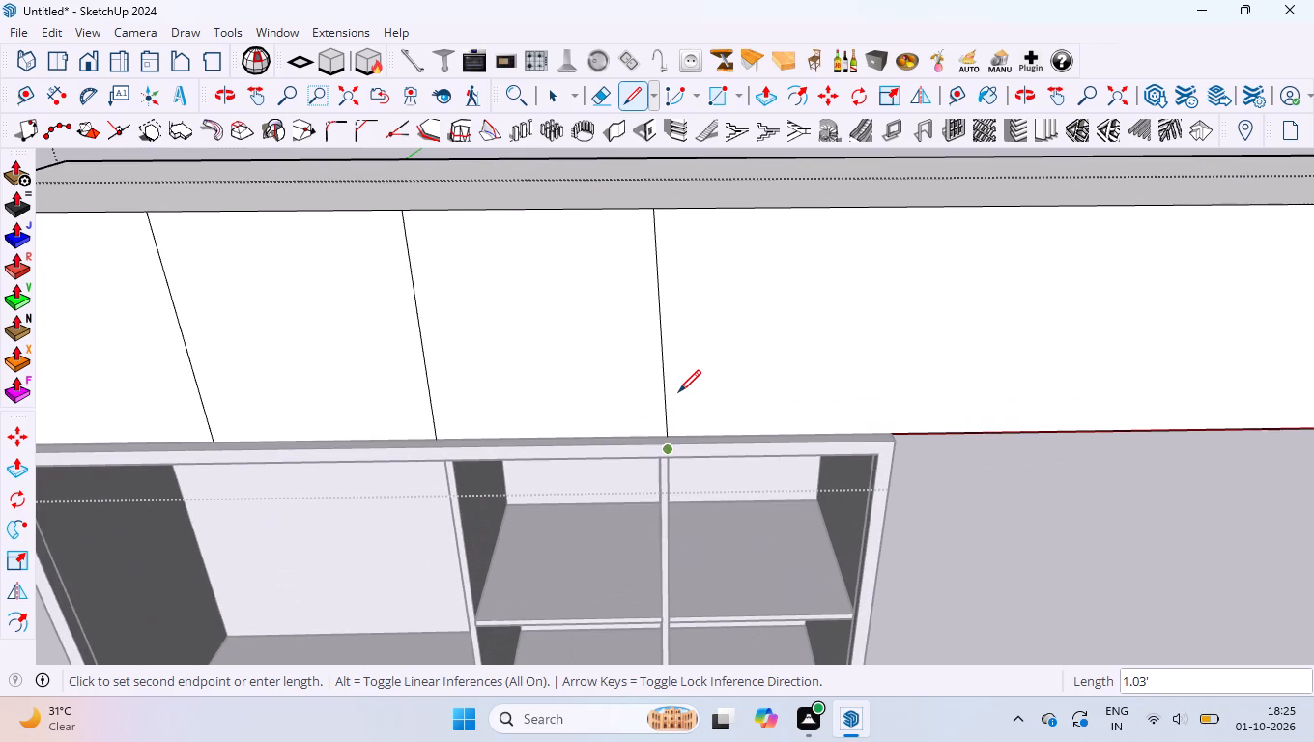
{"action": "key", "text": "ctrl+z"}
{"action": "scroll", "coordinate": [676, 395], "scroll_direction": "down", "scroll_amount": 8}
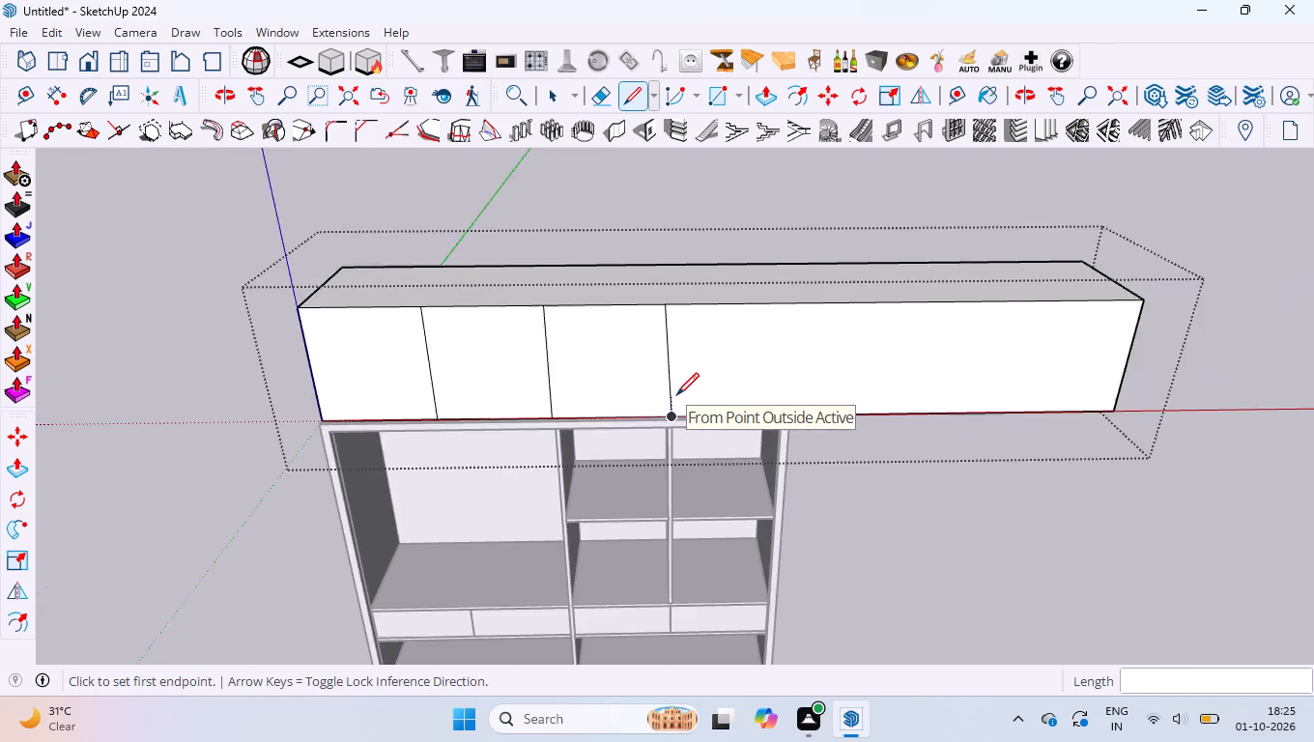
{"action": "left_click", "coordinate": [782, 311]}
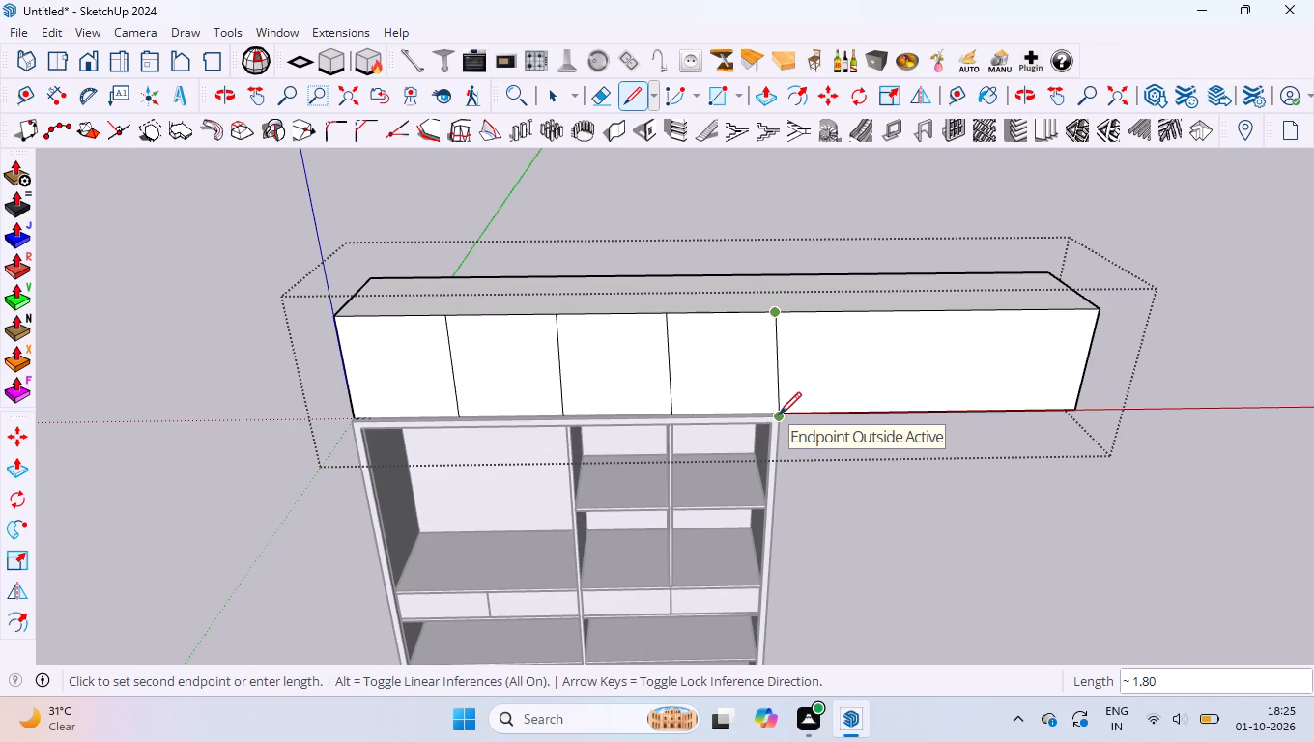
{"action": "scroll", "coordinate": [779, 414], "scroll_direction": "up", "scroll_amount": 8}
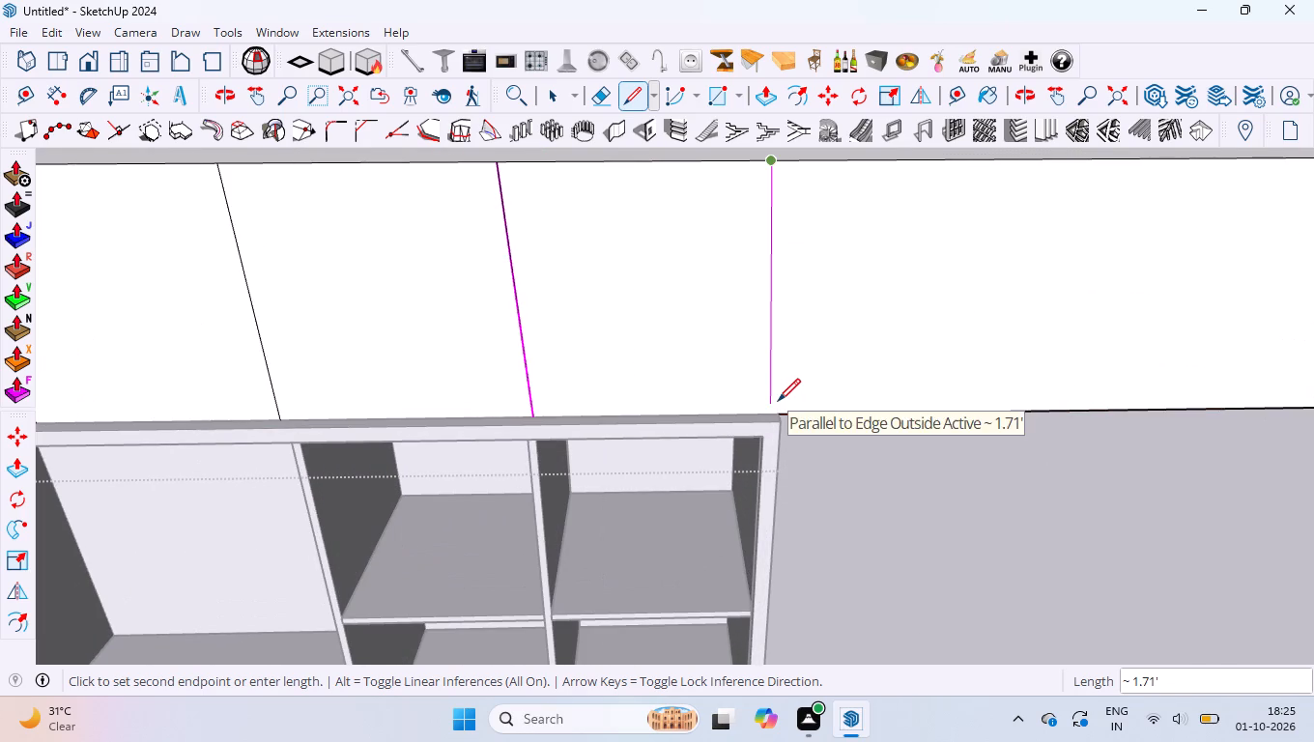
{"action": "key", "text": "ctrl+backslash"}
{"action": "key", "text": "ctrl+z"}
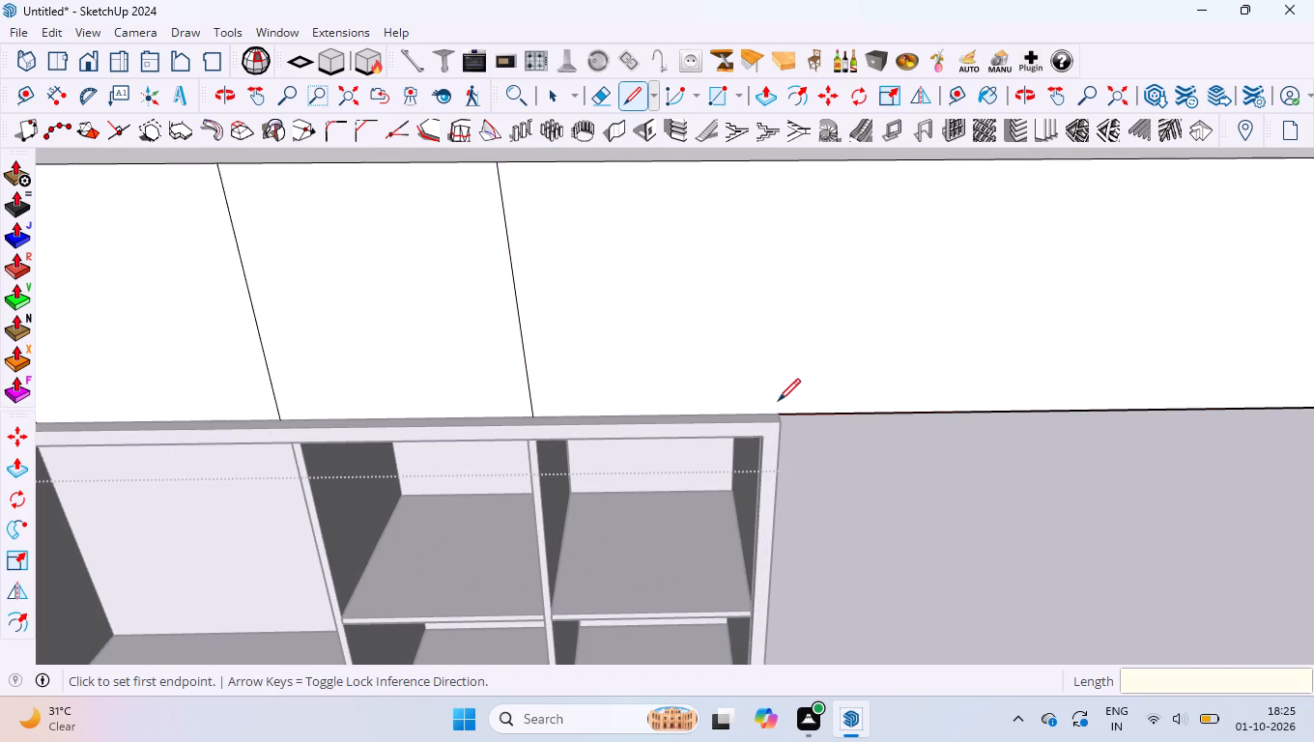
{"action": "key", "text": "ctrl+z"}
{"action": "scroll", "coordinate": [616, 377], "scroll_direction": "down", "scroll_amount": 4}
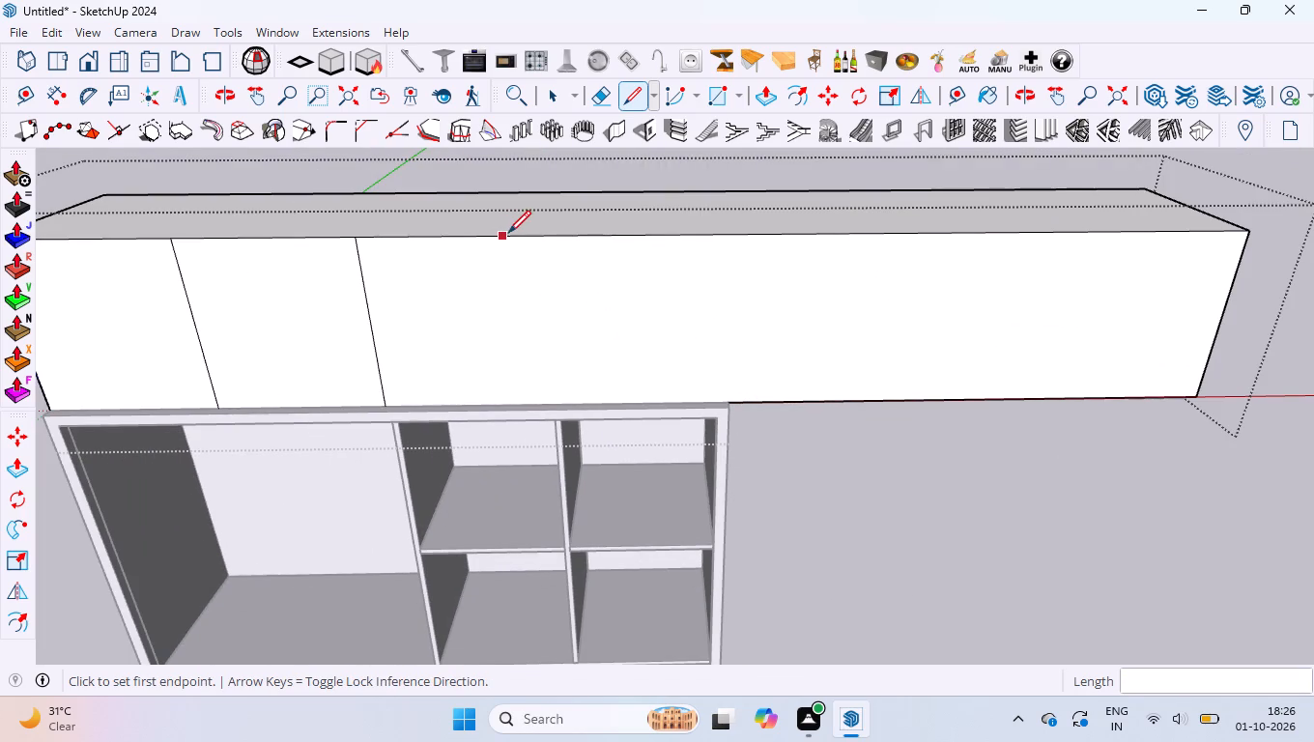
Draw the third and fourth dividers, locked to the vertical axis and about 1.79' long, from the top edge's division points to the bottom edge.
{"action": "left_click", "coordinate": [533, 237]}
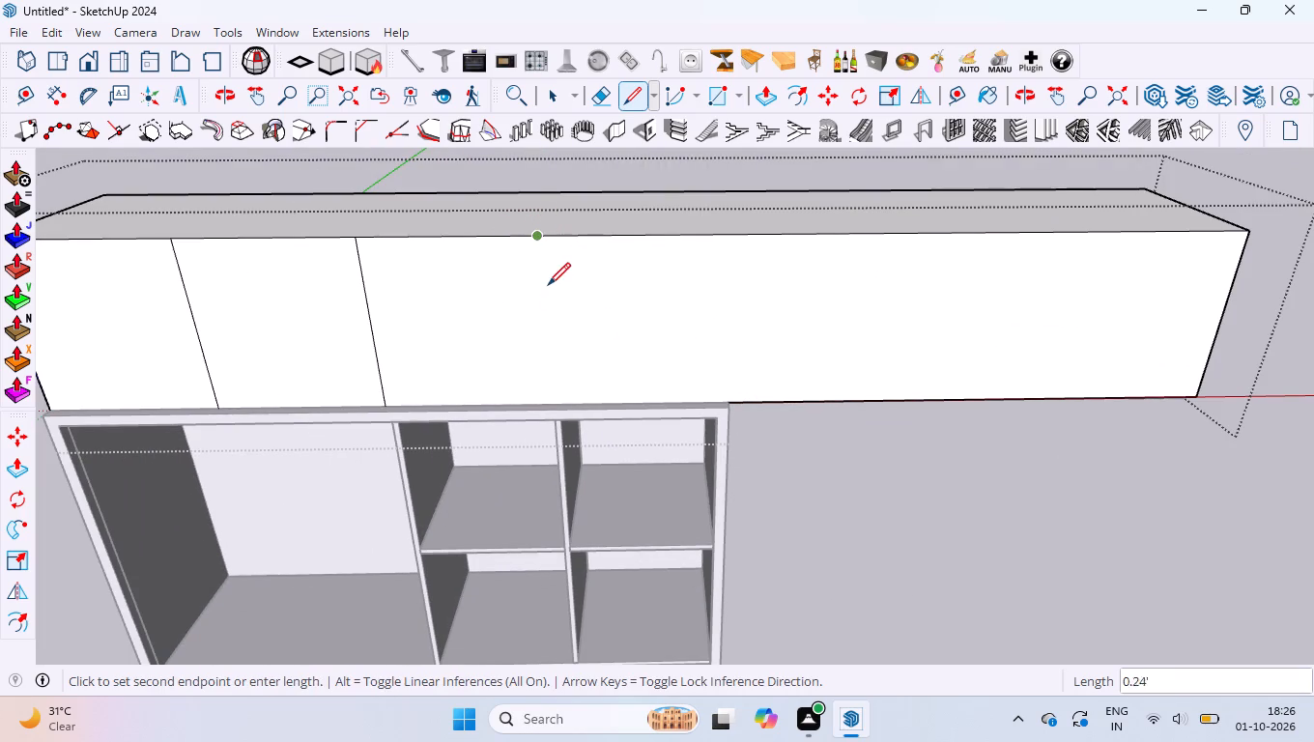
{"action": "scroll", "coordinate": [548, 391], "scroll_direction": "up", "scroll_amount": 9}
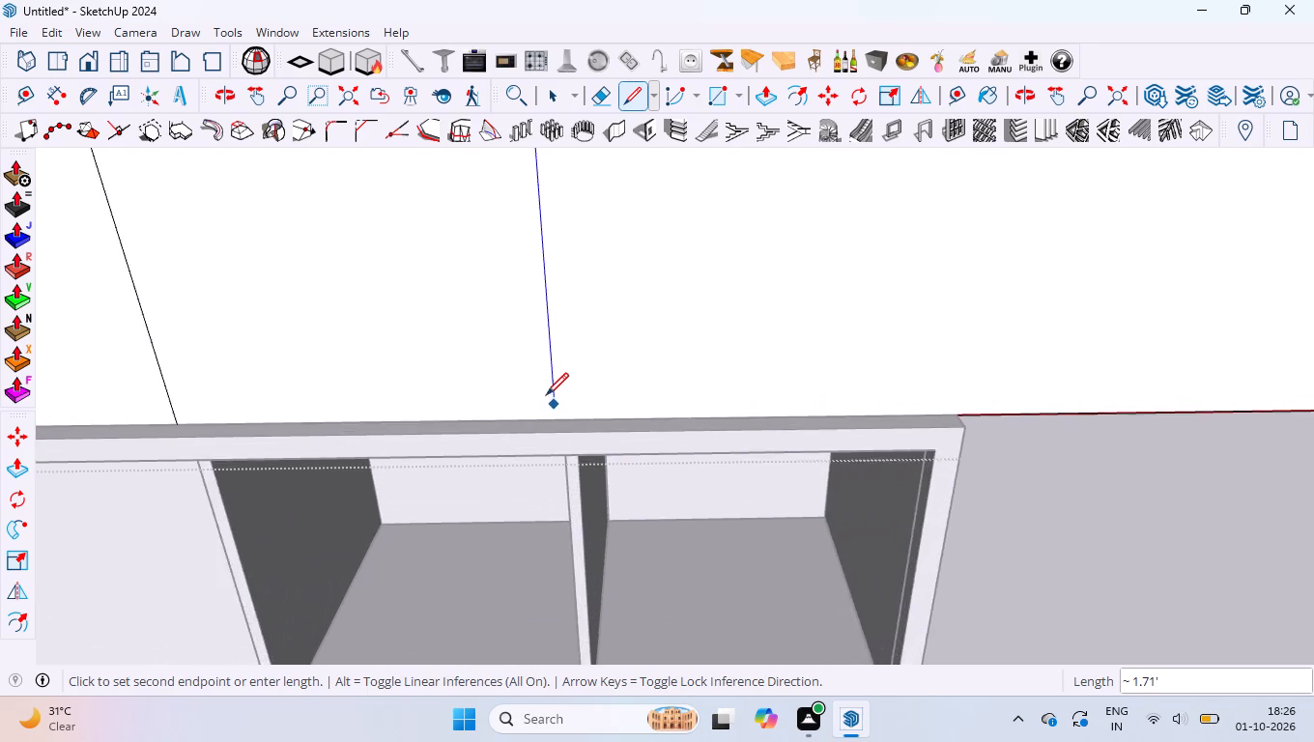
{"action": "scroll", "coordinate": [546, 395], "scroll_direction": "up", "scroll_amount": 5}
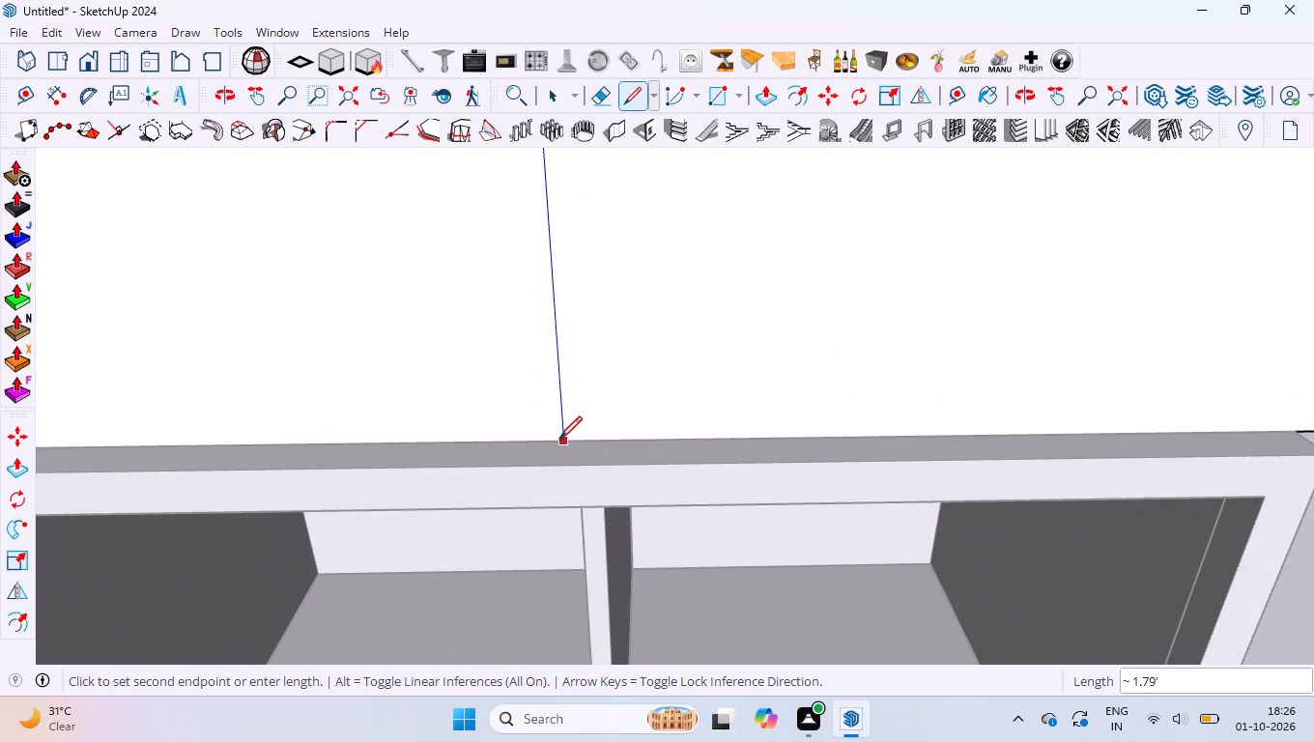
{"action": "key", "text": "Up"}
{"action": "left_click", "coordinate": [567, 441]}
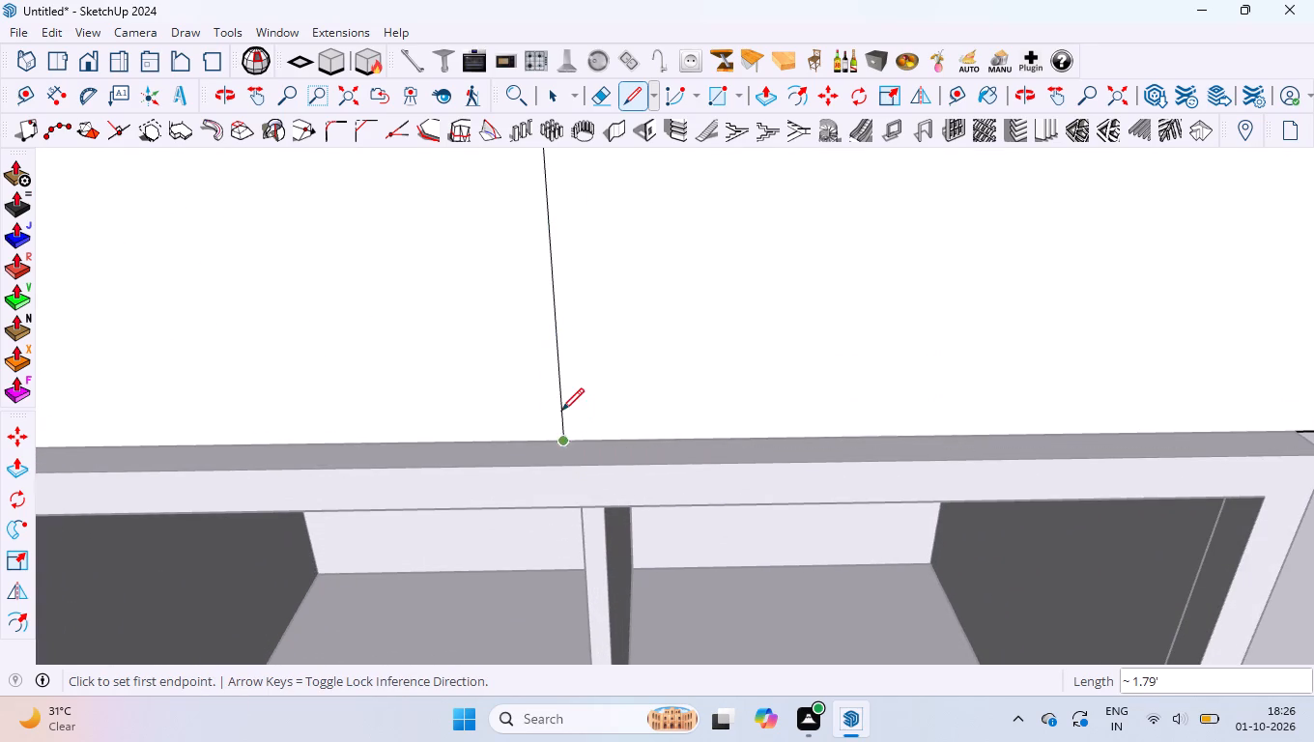
{"action": "scroll", "coordinate": [561, 411], "scroll_direction": "down", "scroll_amount": 20}
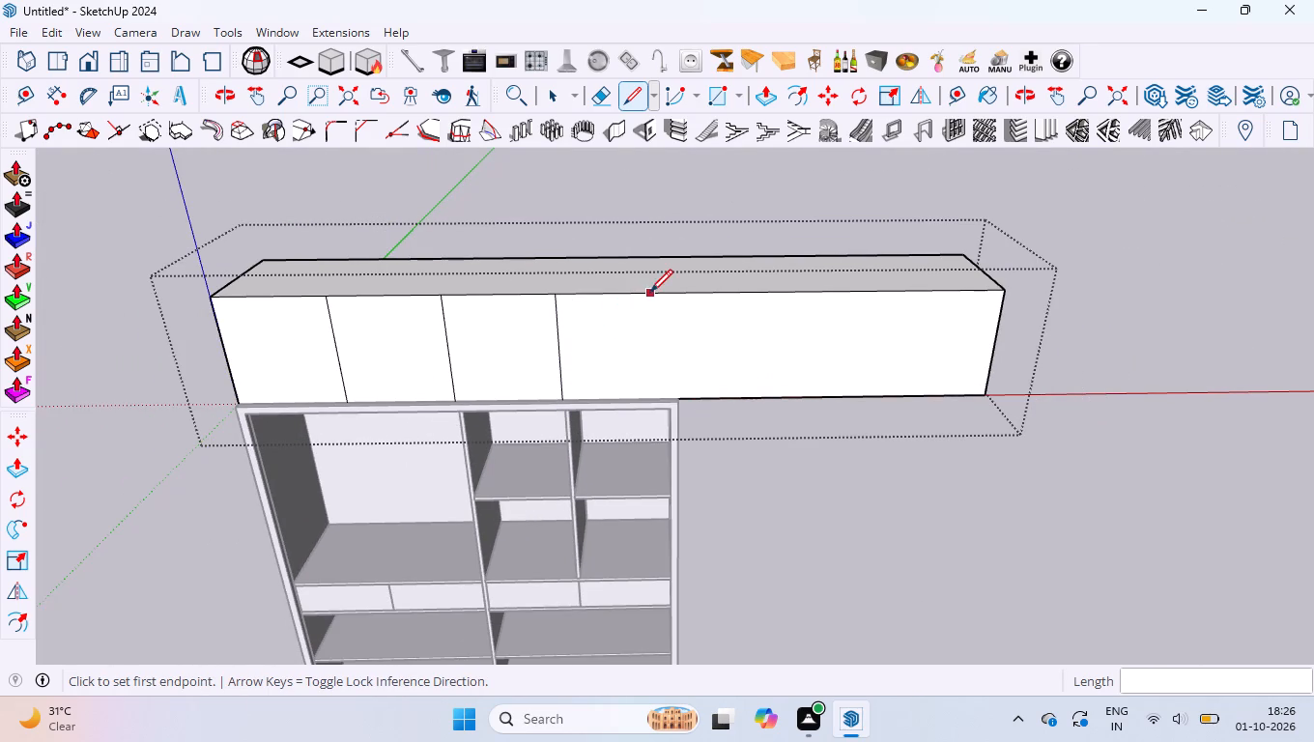
{"action": "left_click", "coordinate": [673, 291]}
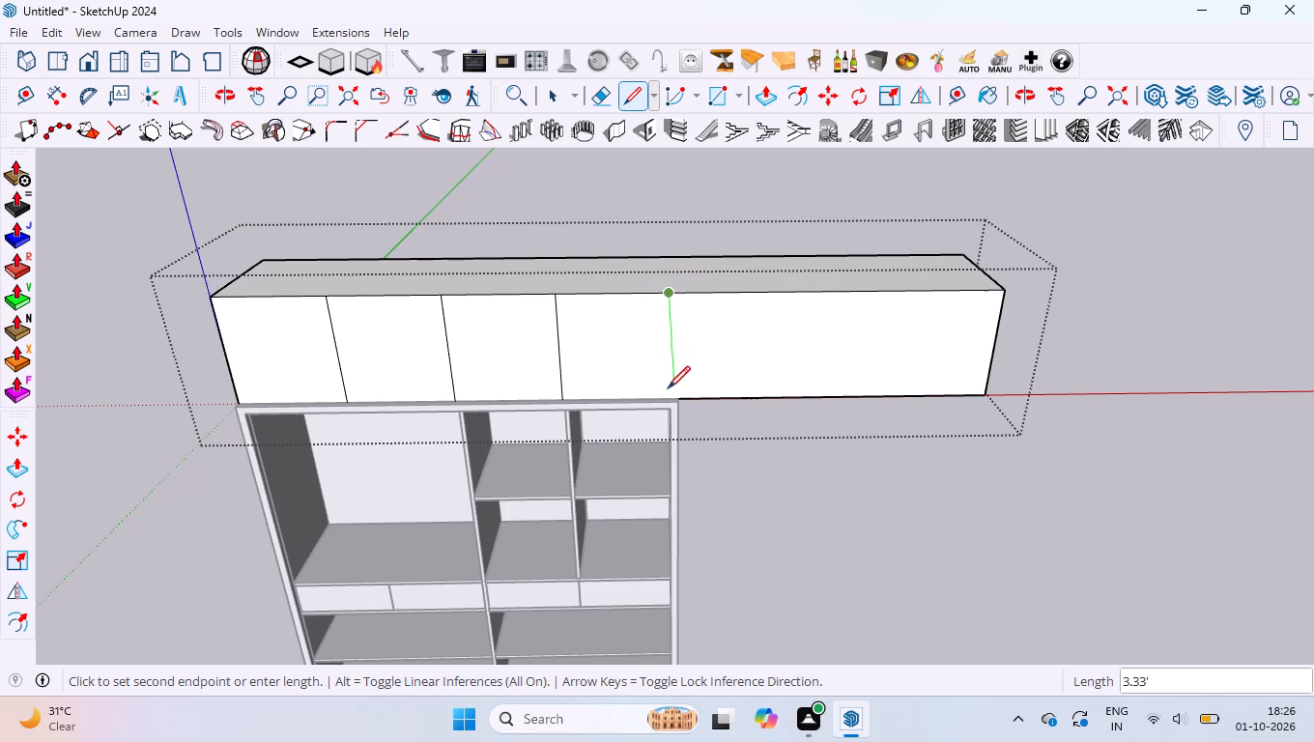
{"action": "scroll", "coordinate": [668, 388], "scroll_direction": "up", "scroll_amount": 2}
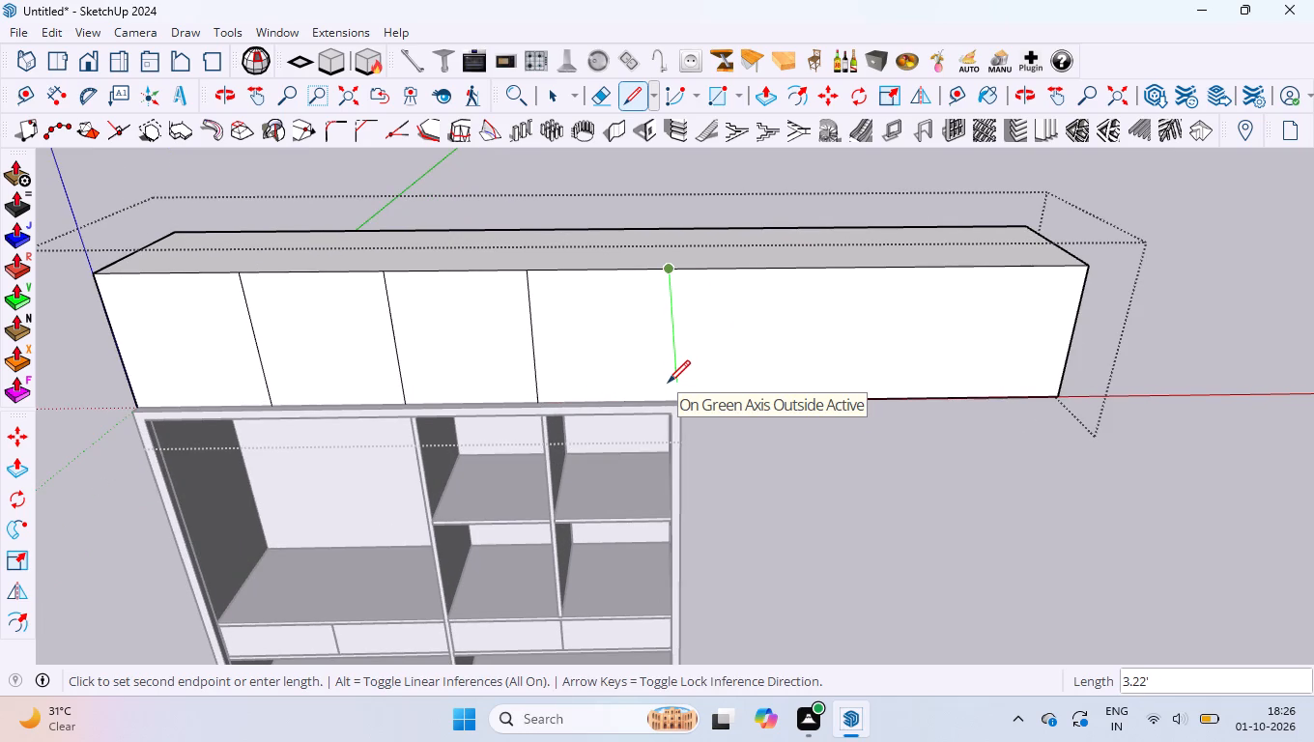
{"action": "key", "text": "Up"}
{"action": "scroll", "coordinate": [668, 383], "scroll_direction": "up", "scroll_amount": 2}
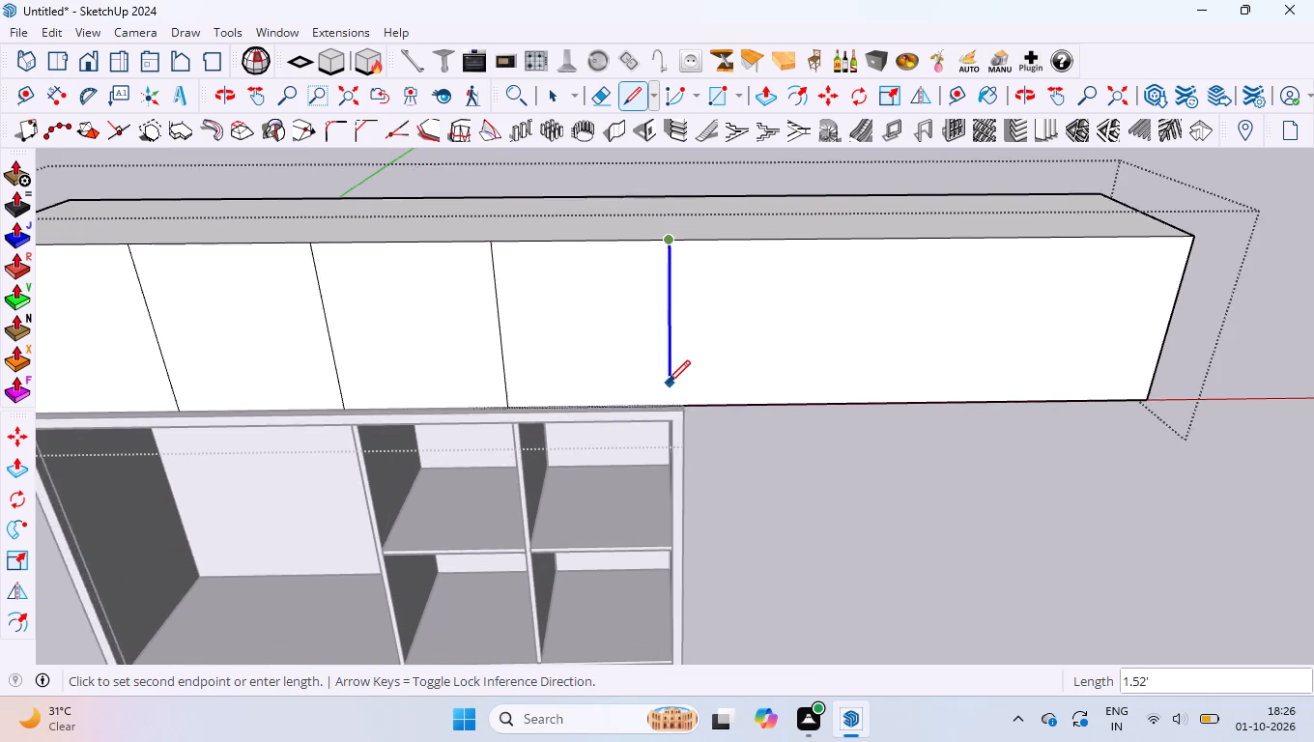
{"action": "scroll", "coordinate": [668, 383], "scroll_direction": "up", "scroll_amount": 1}
{"action": "middle_click_drag", "start_coordinate": [668, 382], "coordinate": [680, 310]}
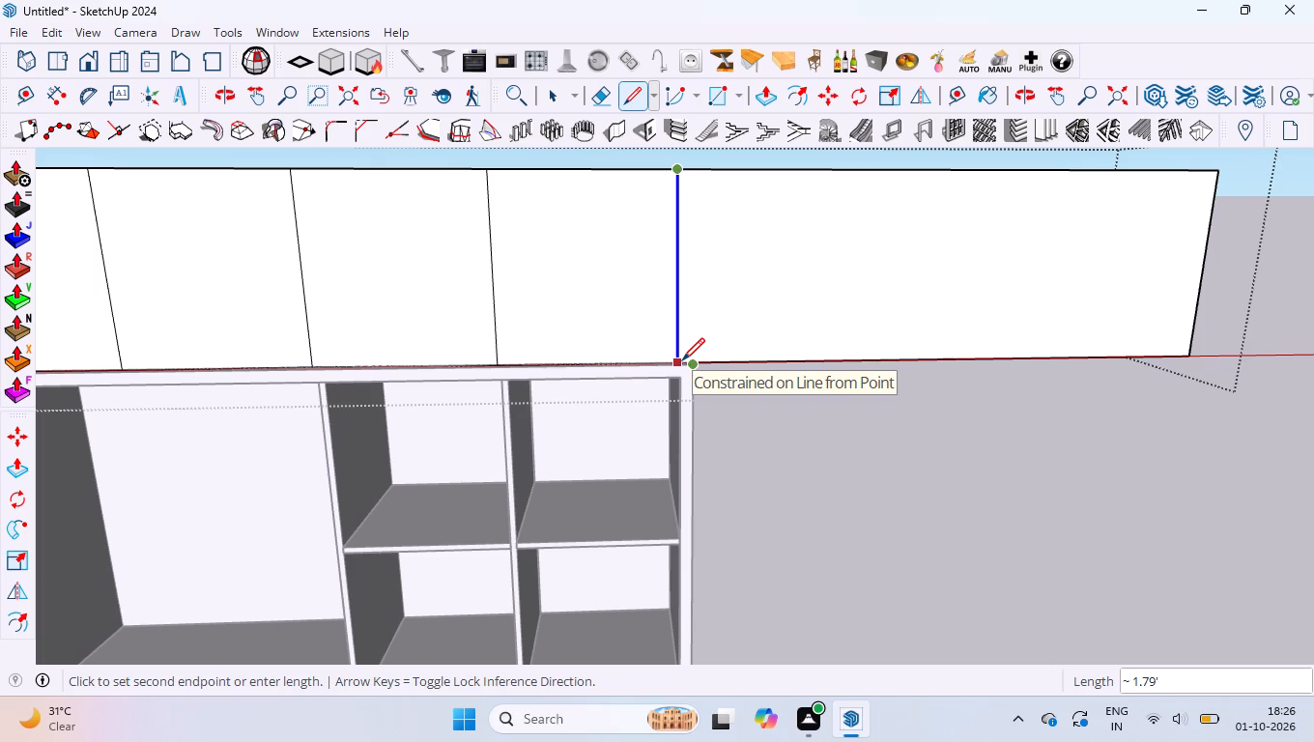
{"action": "left_click", "coordinate": [682, 360]}
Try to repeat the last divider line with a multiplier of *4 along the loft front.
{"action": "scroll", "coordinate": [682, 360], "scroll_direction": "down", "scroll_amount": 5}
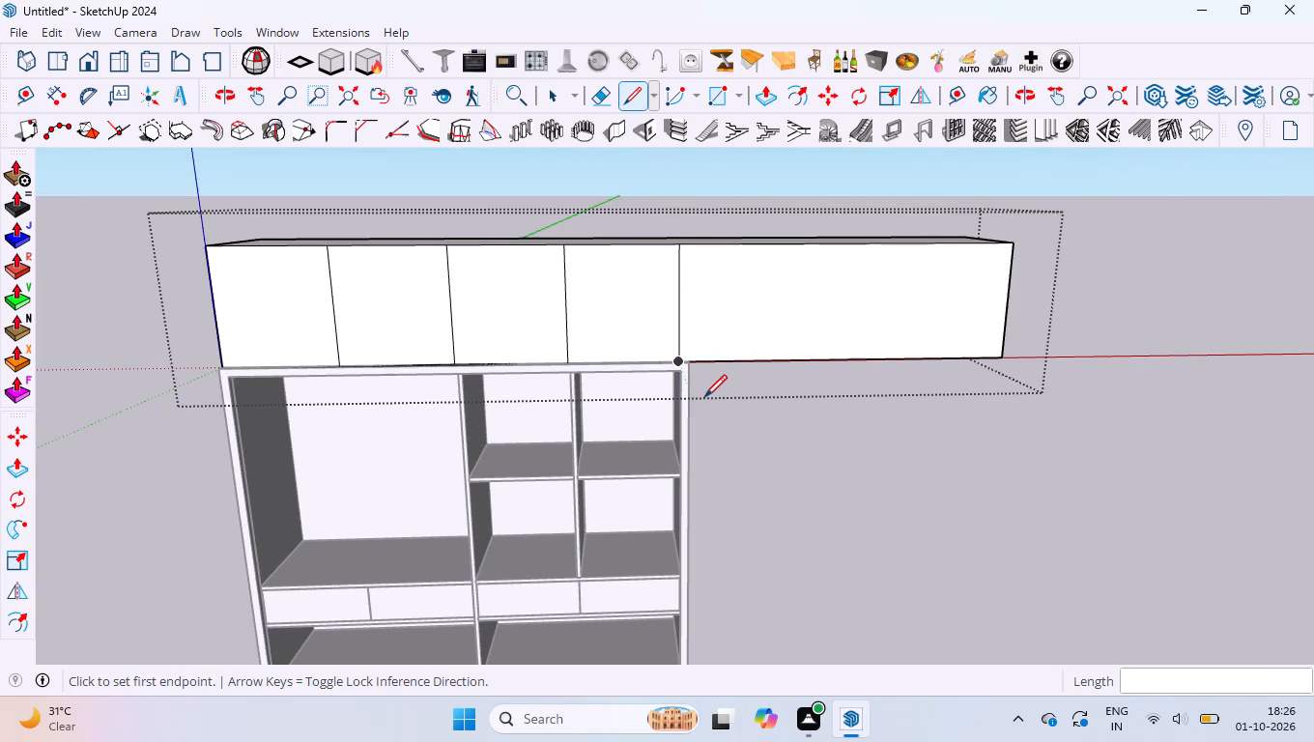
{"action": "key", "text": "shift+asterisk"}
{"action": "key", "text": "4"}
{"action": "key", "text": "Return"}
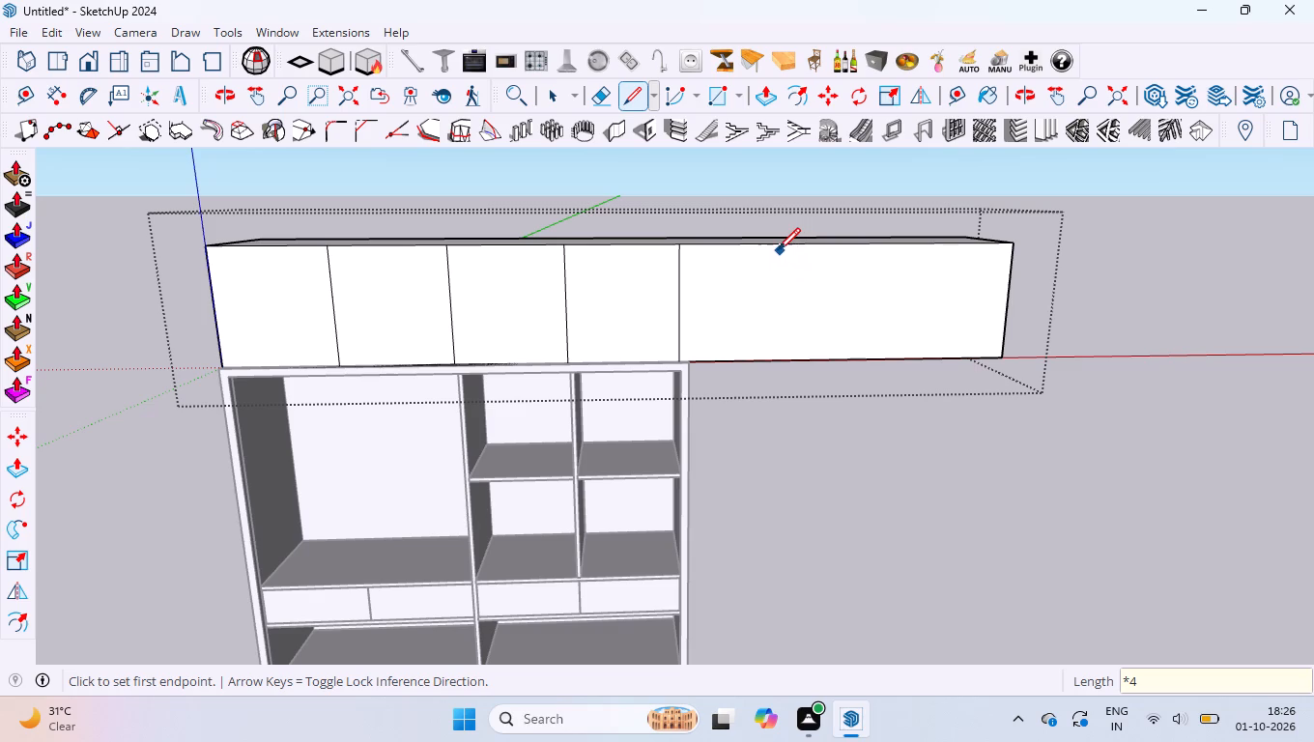
Draw the fifth and sixth vertical dividers from the remaining division points to the bottom edge, completing seven front sections.
{"action": "left_click", "coordinate": [793, 247]}
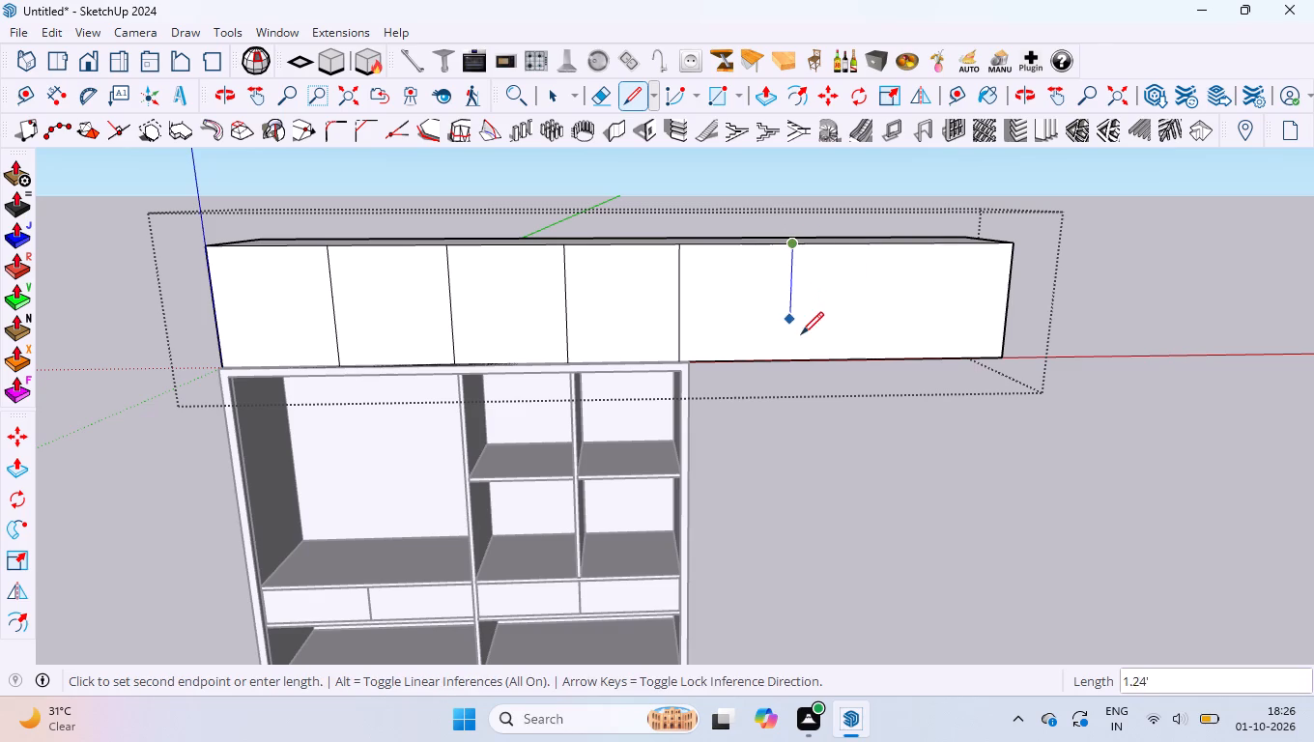
{"action": "left_click", "coordinate": [791, 360]}
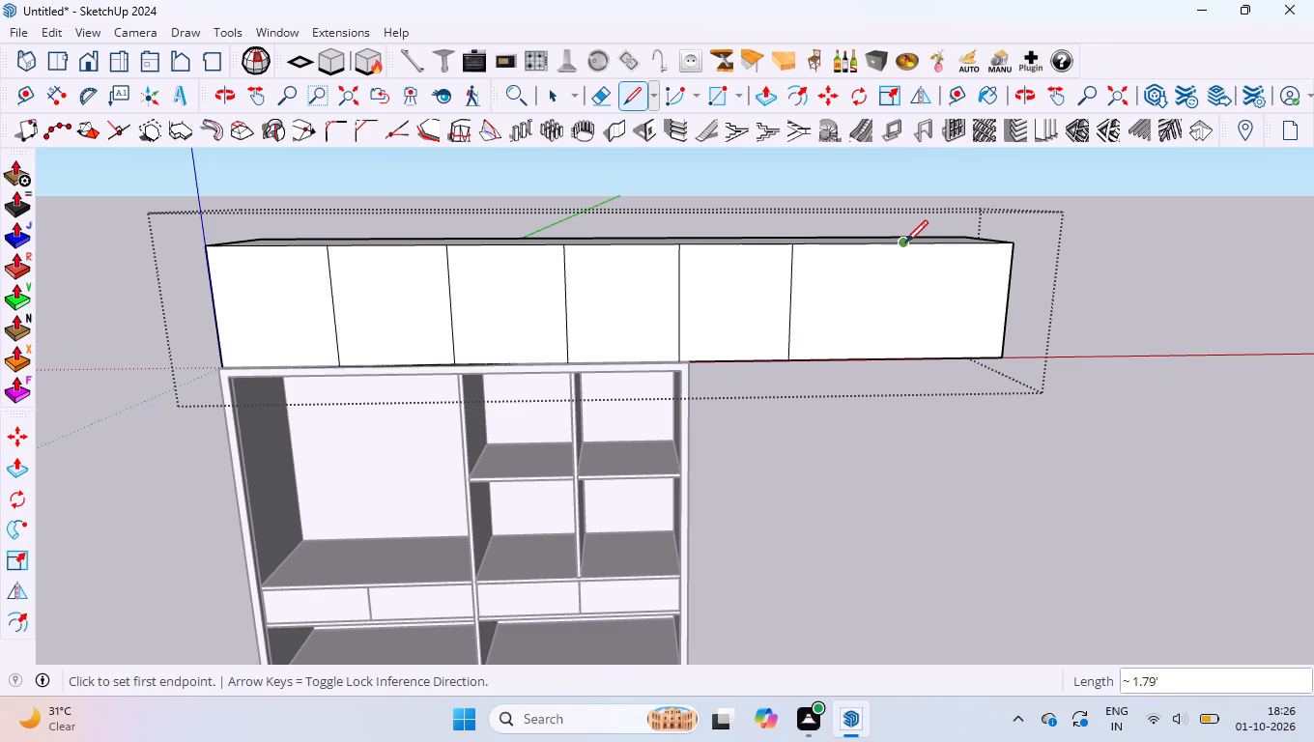
{"action": "left_click", "coordinate": [905, 243]}
{"action": "left_click", "coordinate": [900, 352]}
{"action": "key", "text": "space"}
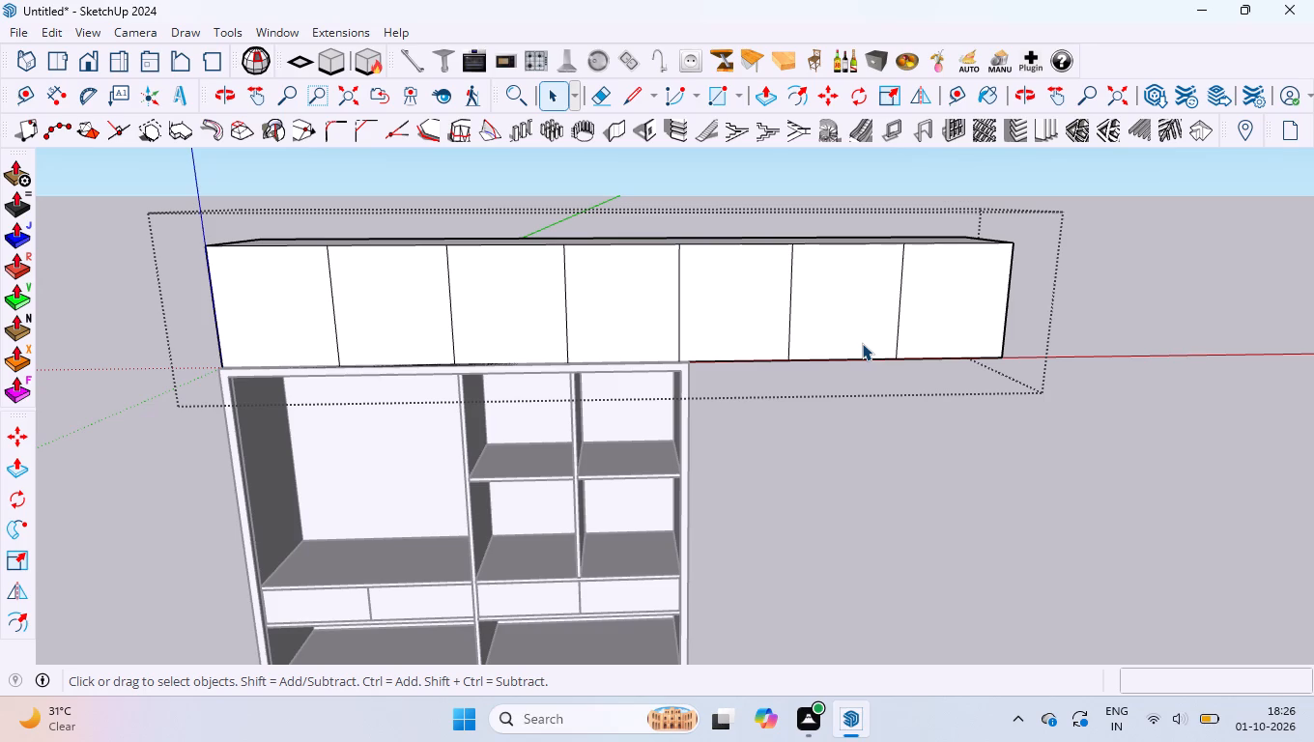
Offset the outline of the loft front's first section, at the left end, inward by 3 mm.
{"action": "scroll", "coordinate": [60, 123], "scroll_direction": "up", "scroll_amount": 3}
{"action": "scroll", "coordinate": [324, 268], "scroll_direction": "up", "scroll_amount": 9}
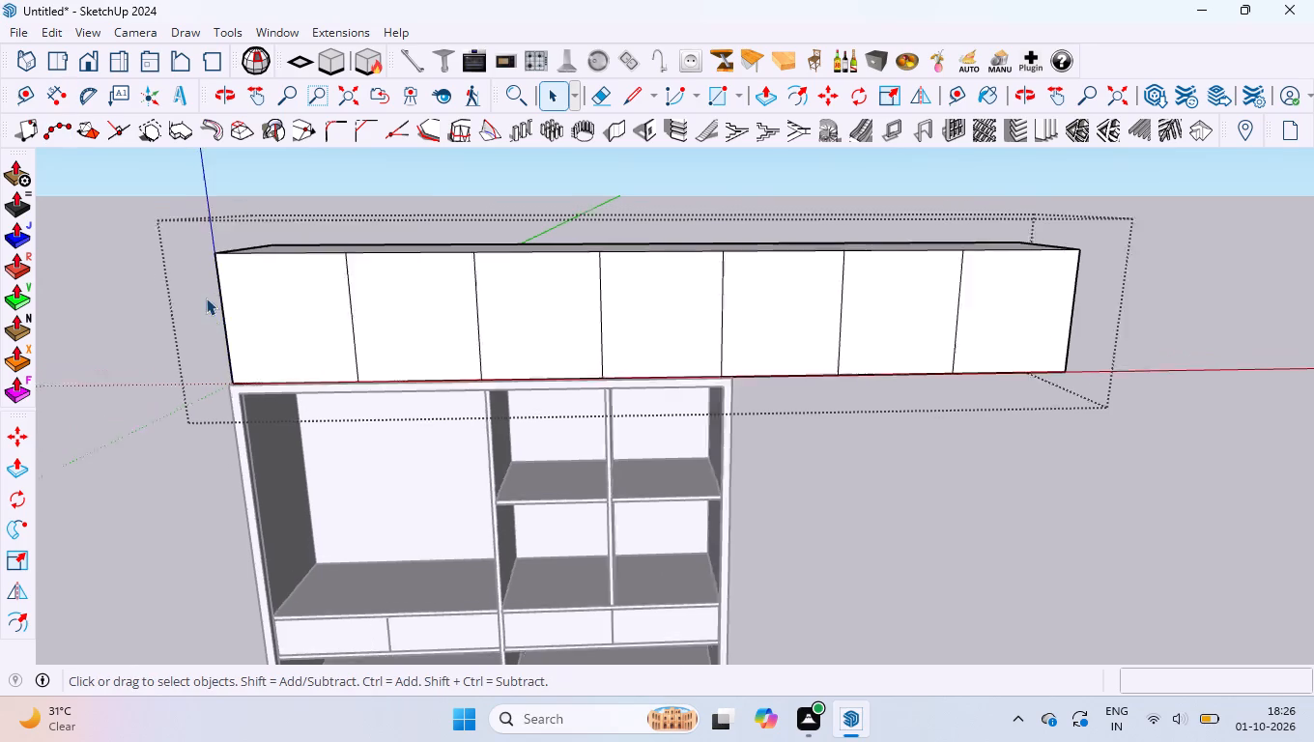
{"action": "scroll", "coordinate": [194, 298], "scroll_direction": "up", "scroll_amount": 5}
{"action": "left_click", "coordinate": [393, 340]}
{"action": "left_click", "coordinate": [394, 333]}
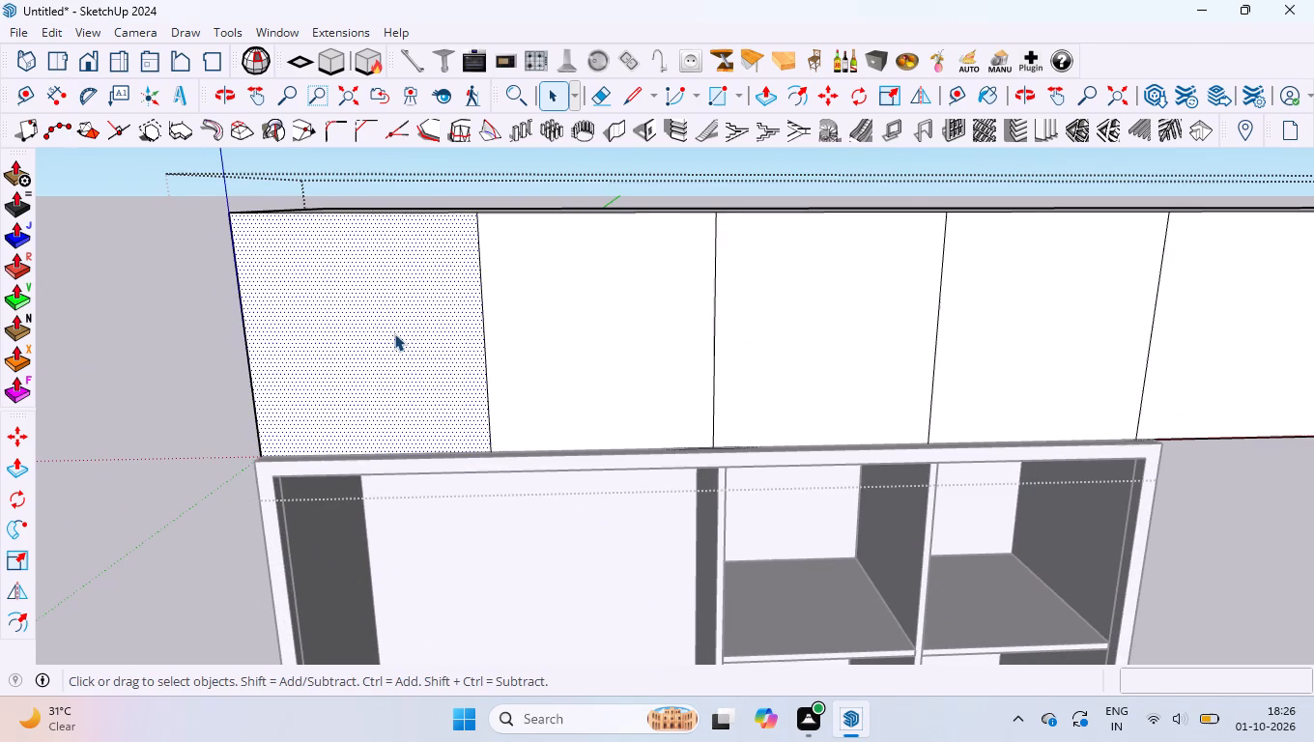
{"action": "key", "text": "f"}
{"action": "left_click", "coordinate": [279, 364]}
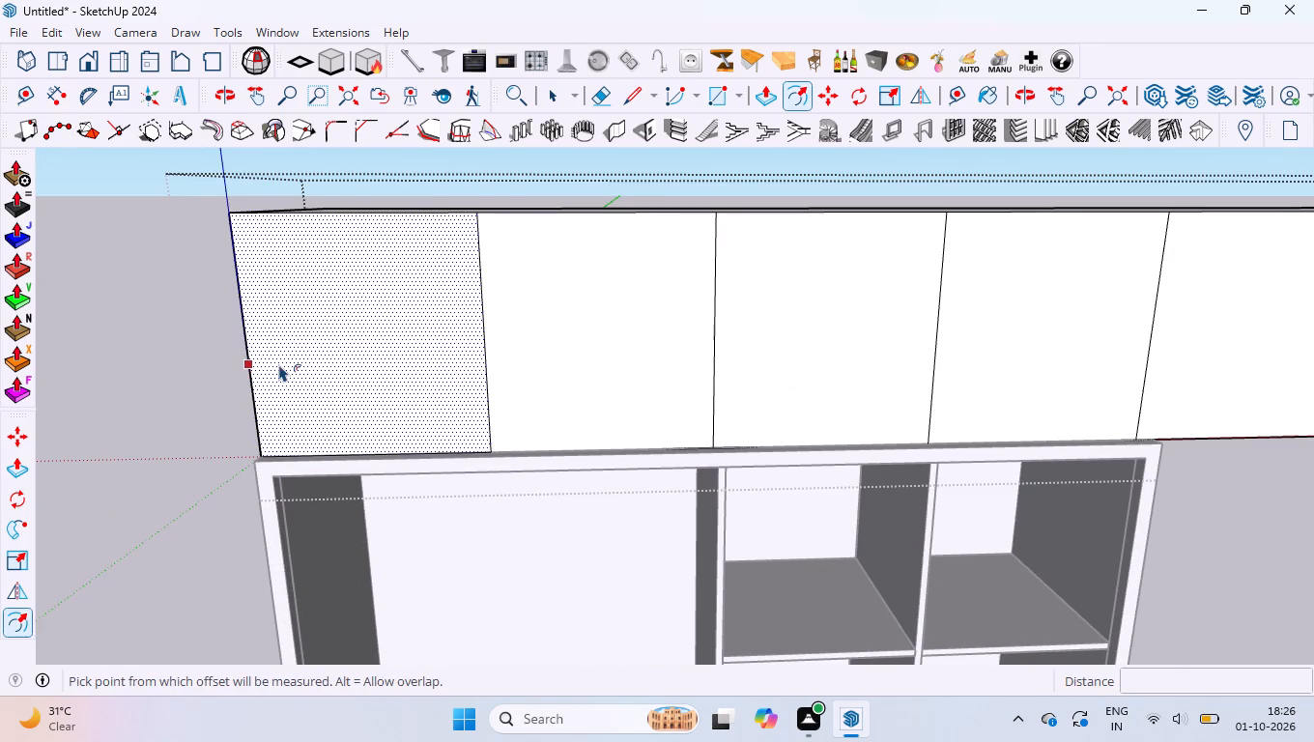
{"action": "type", "text": "3MM"}
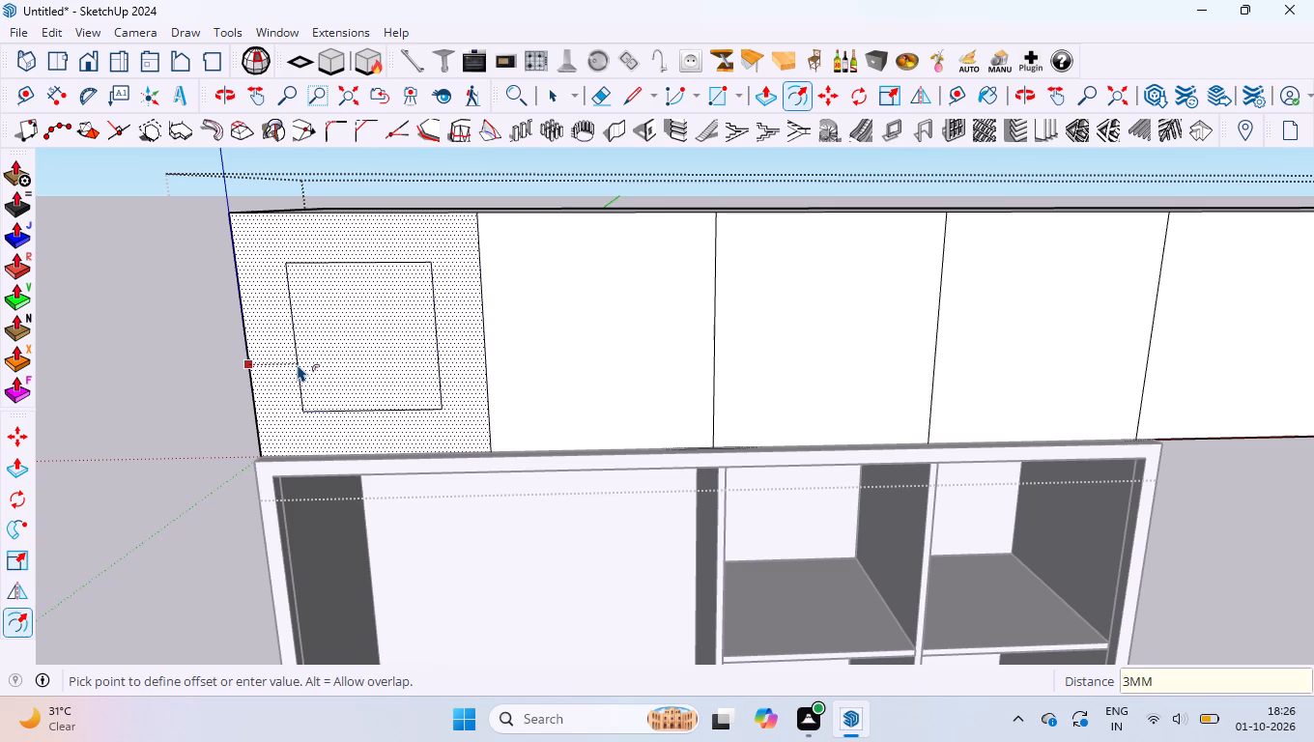
{"action": "key", "text": "Return"}
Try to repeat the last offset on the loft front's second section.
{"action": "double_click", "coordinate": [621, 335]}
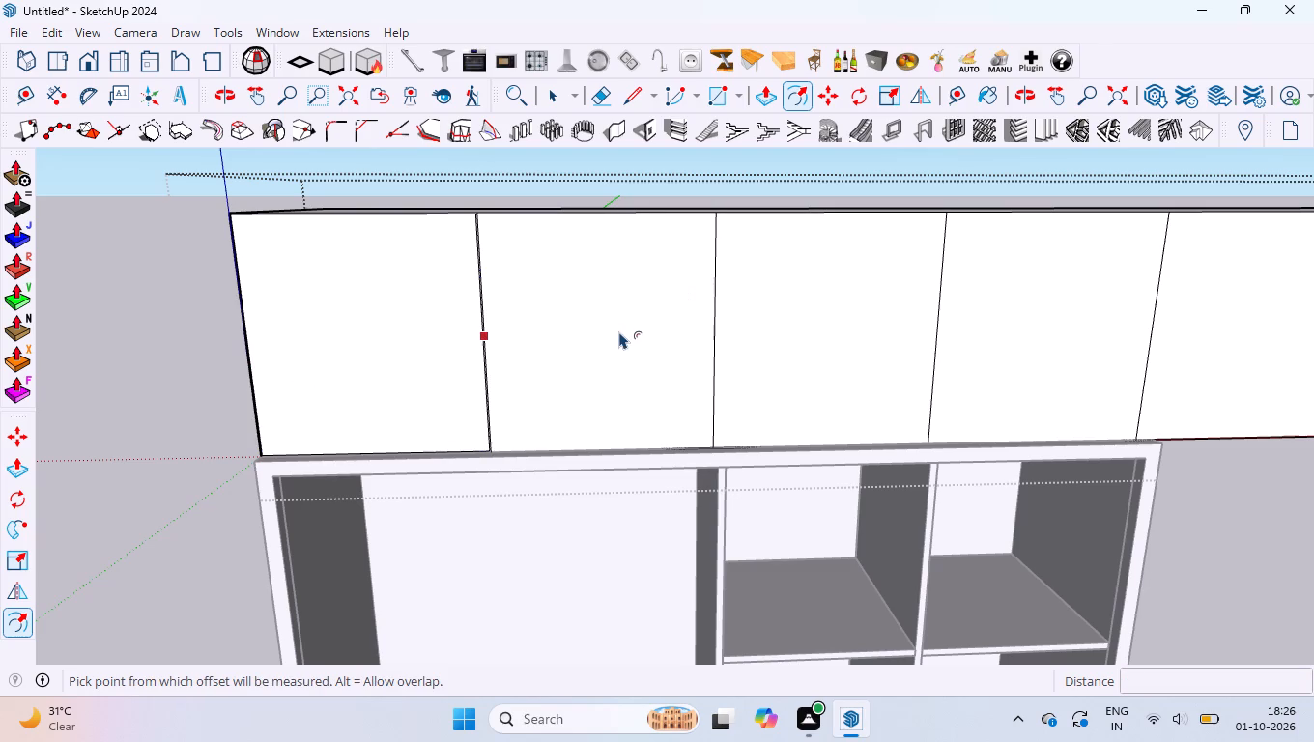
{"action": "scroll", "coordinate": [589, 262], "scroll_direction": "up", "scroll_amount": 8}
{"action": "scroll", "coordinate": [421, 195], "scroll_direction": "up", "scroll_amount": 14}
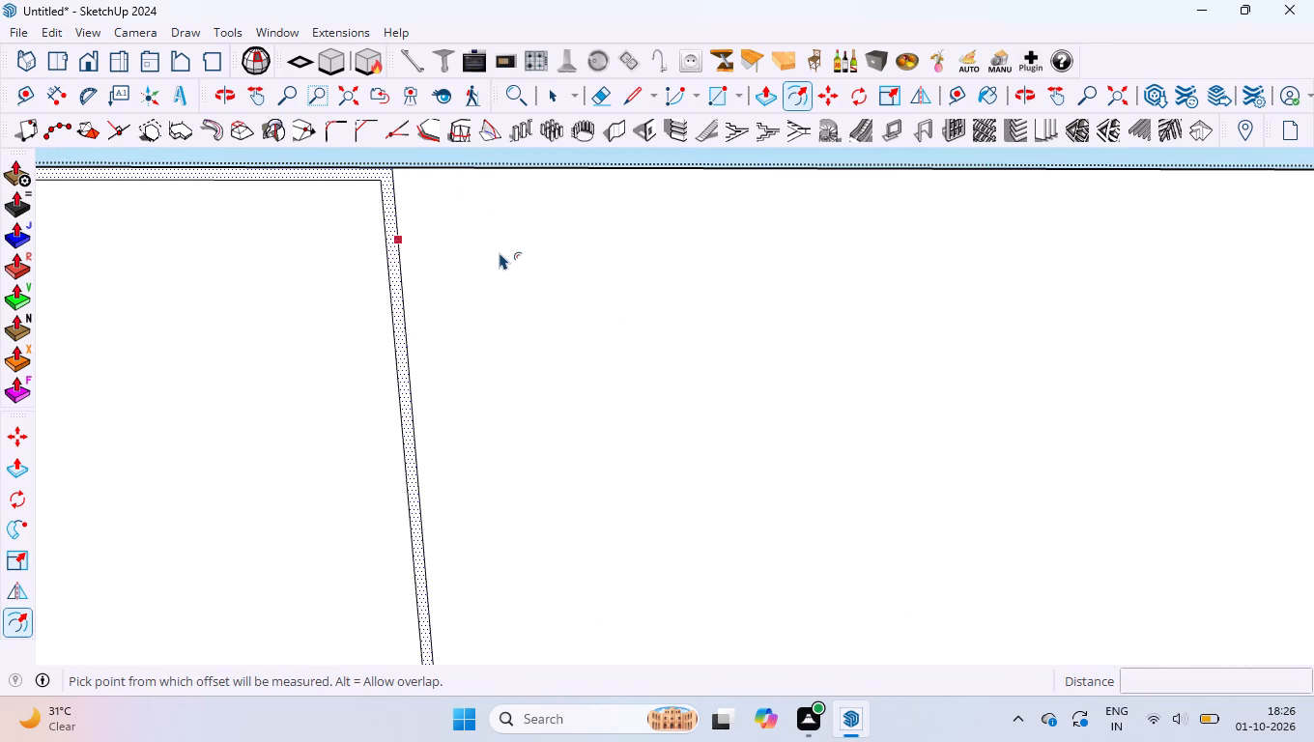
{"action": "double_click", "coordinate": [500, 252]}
Offset the outline of the loft front's second section inward by 3 mm.
{"action": "scroll", "coordinate": [500, 252], "scroll_direction": "down", "scroll_amount": 4}
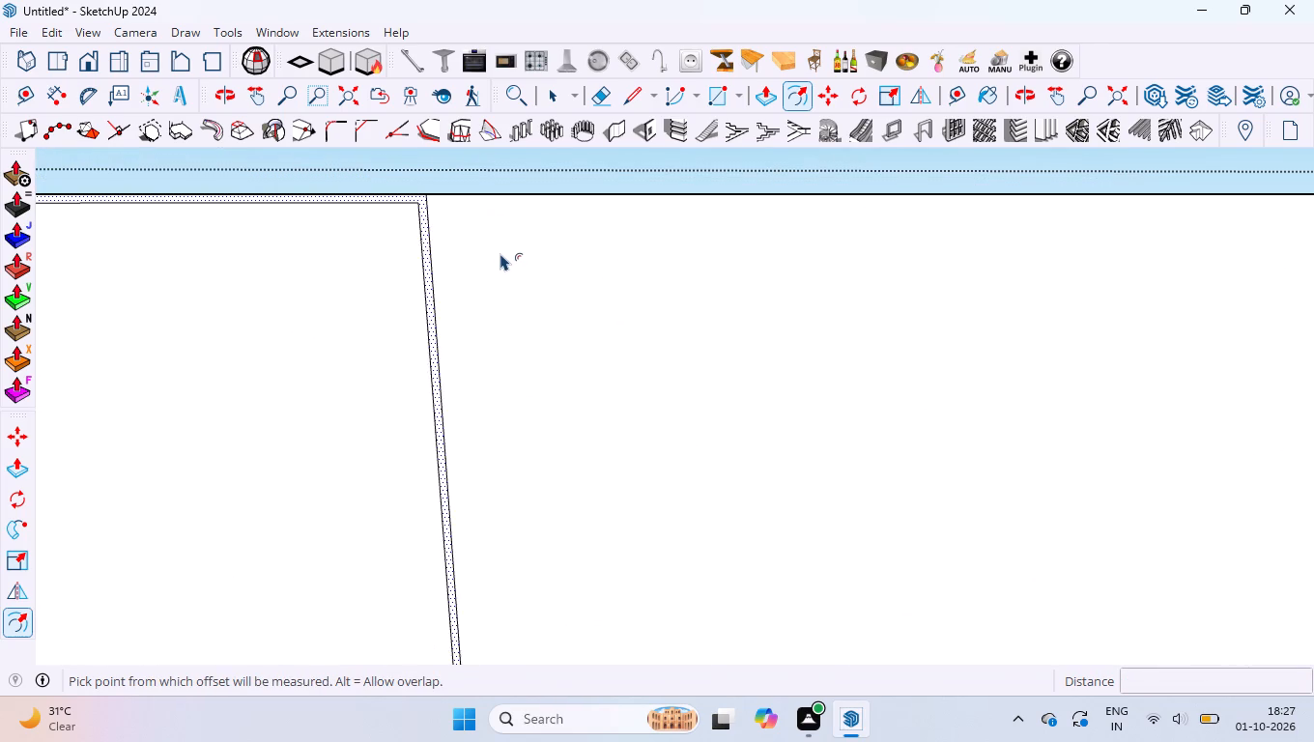
{"action": "scroll", "coordinate": [500, 253], "scroll_direction": "down", "scroll_amount": 5}
{"action": "key", "text": "space"}
{"action": "left_click", "coordinate": [505, 253]}
{"action": "key", "text": "f"}
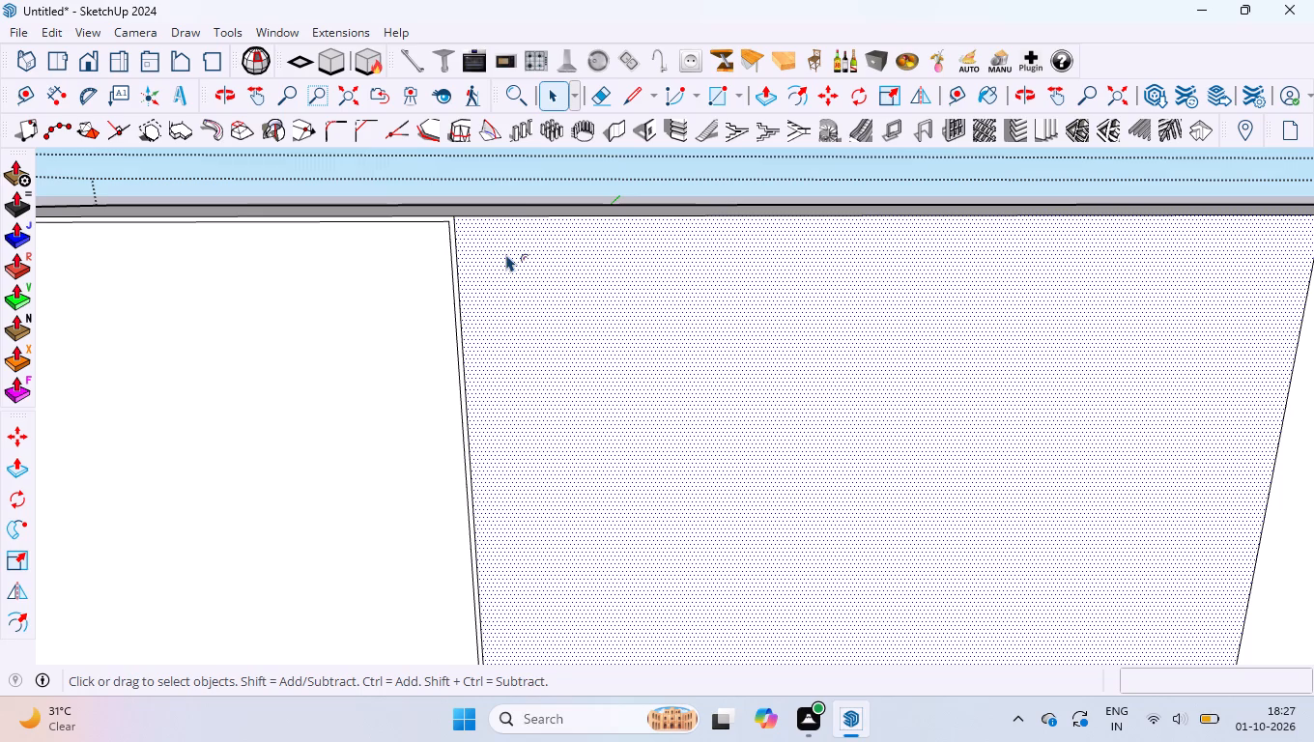
{"action": "left_click", "coordinate": [506, 254]}
{"action": "type", "text": "3MM"}
{"action": "key", "text": "Return"}
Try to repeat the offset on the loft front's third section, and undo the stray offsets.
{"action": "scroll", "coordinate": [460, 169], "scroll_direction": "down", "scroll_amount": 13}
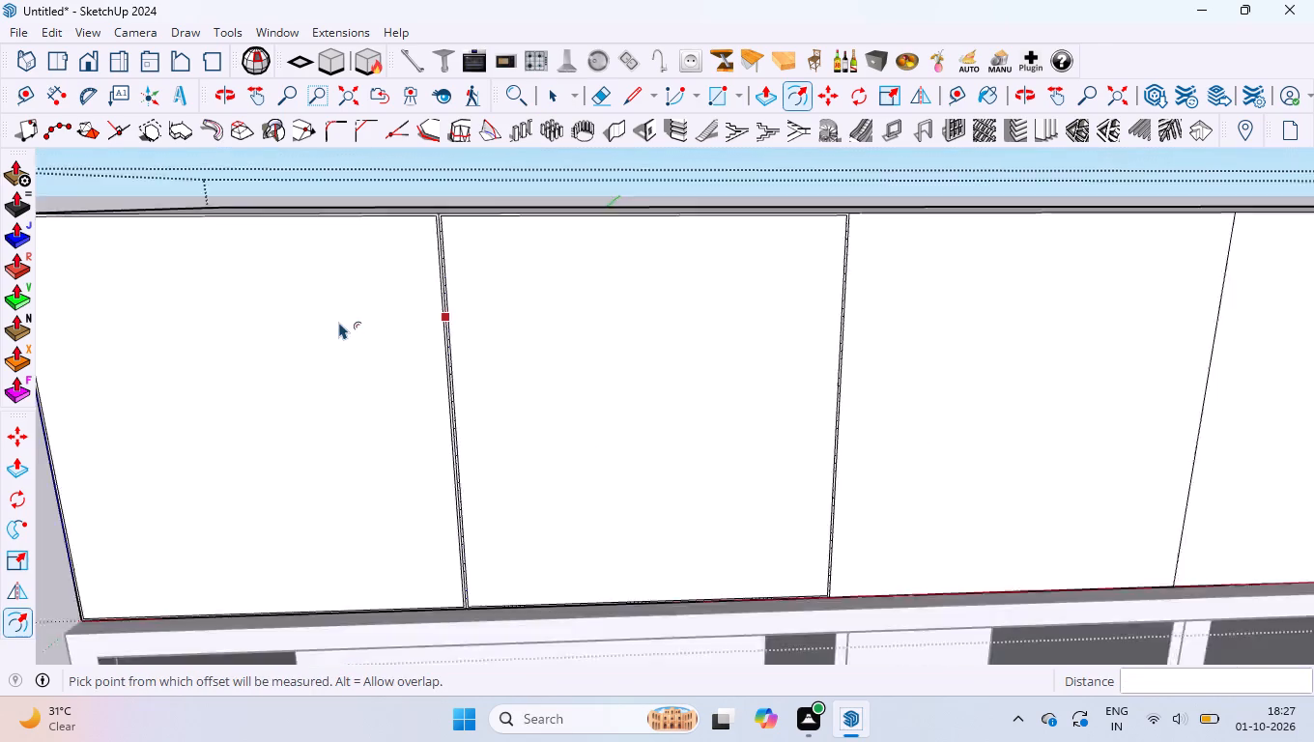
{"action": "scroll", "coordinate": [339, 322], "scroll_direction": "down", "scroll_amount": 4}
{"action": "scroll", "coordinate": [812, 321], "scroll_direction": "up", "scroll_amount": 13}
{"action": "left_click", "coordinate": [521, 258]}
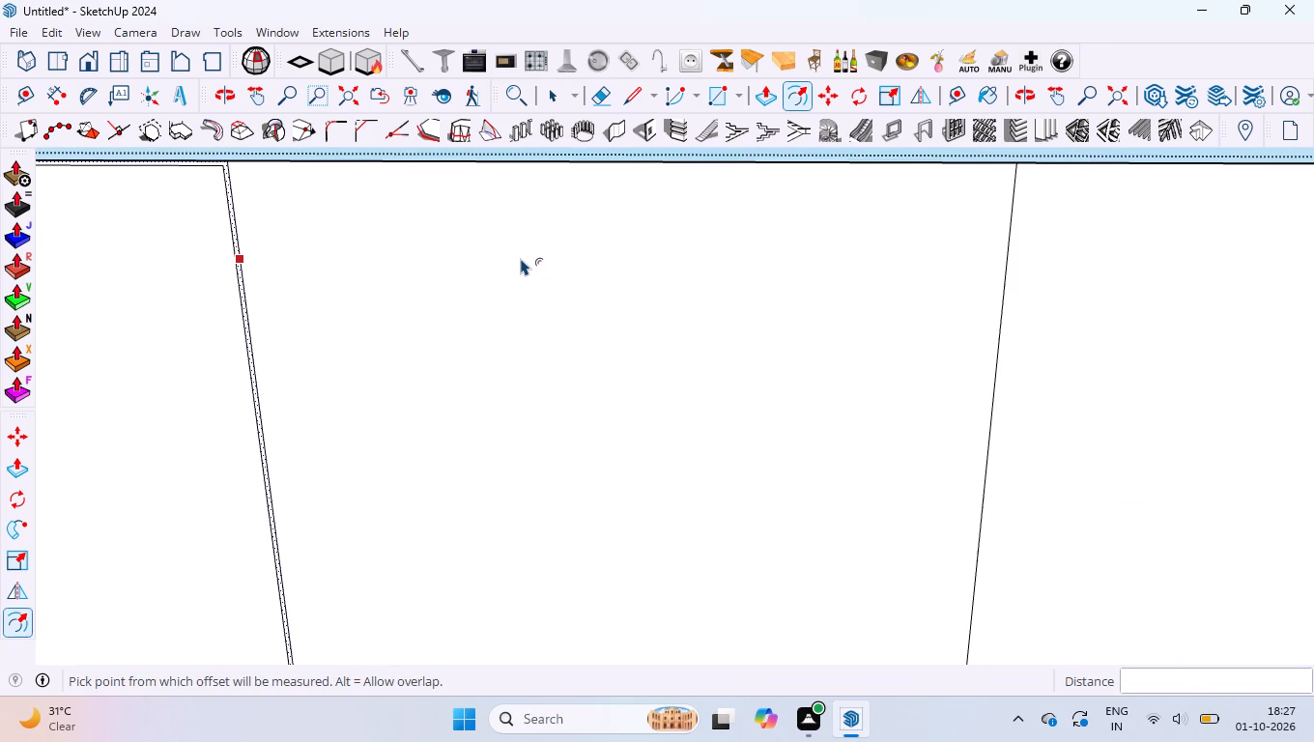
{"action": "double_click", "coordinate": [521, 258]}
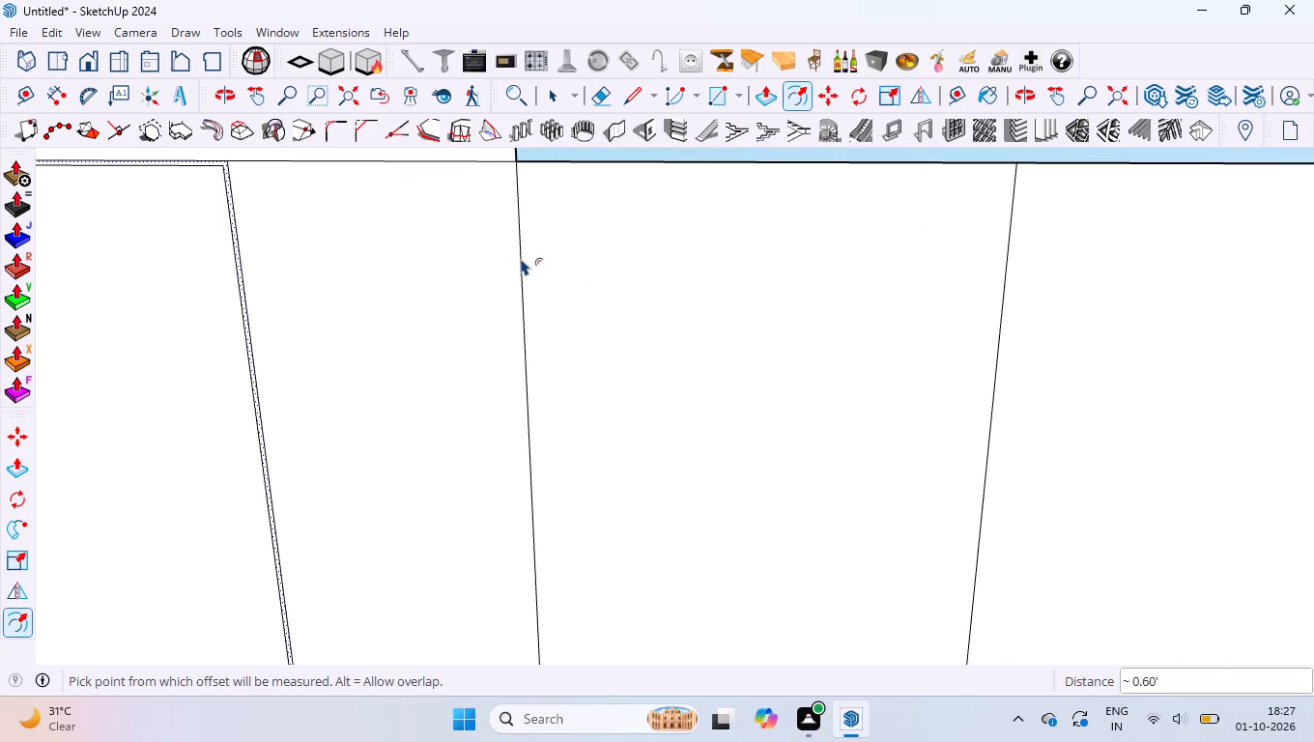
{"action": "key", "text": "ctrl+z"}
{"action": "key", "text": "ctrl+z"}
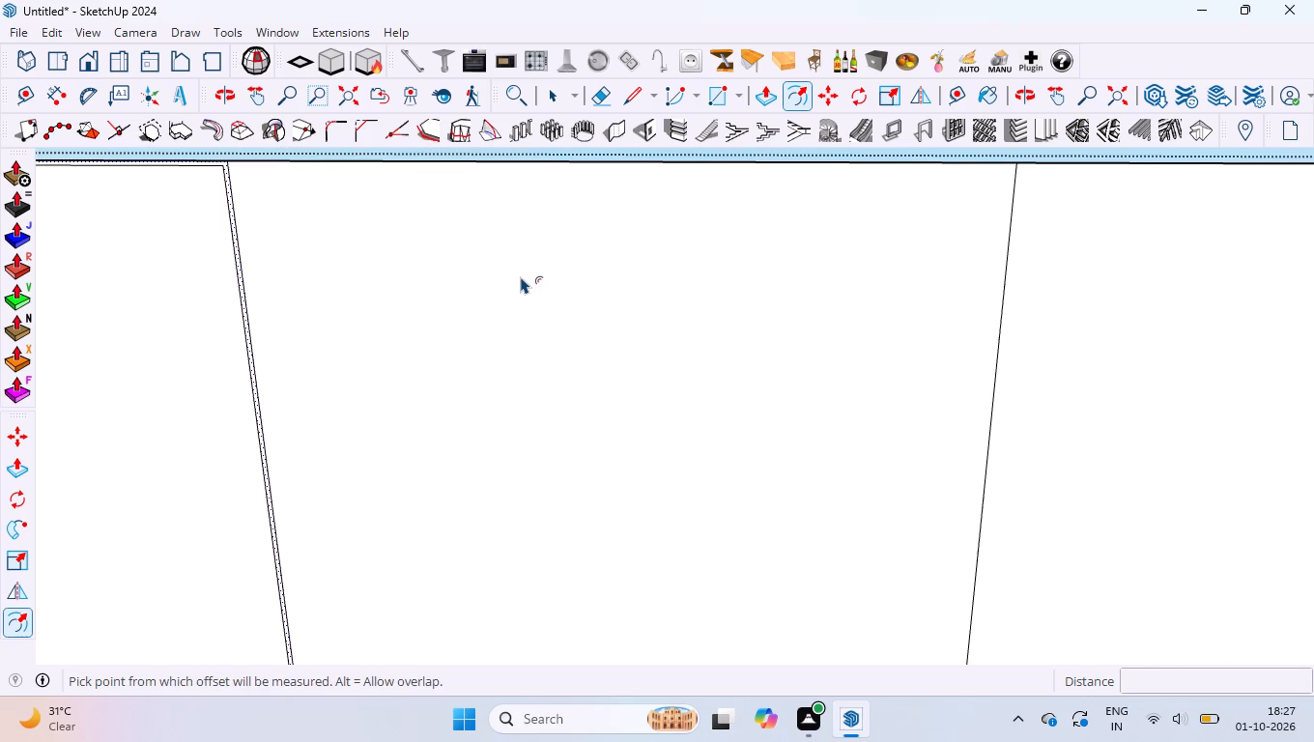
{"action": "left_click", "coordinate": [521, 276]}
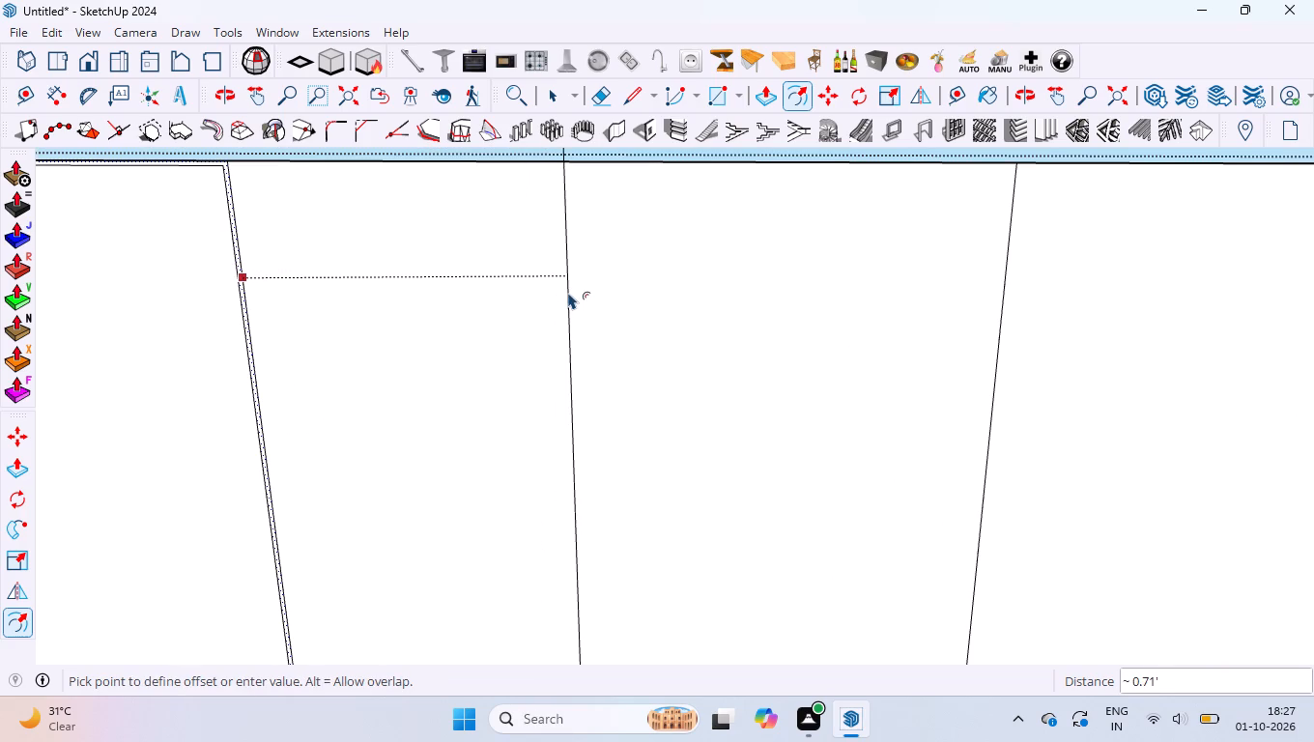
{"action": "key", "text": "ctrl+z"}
Offset the outline of the loft front's third section inward by 3 mm.
{"action": "key", "text": "space"}
{"action": "left_click", "coordinate": [568, 292]}
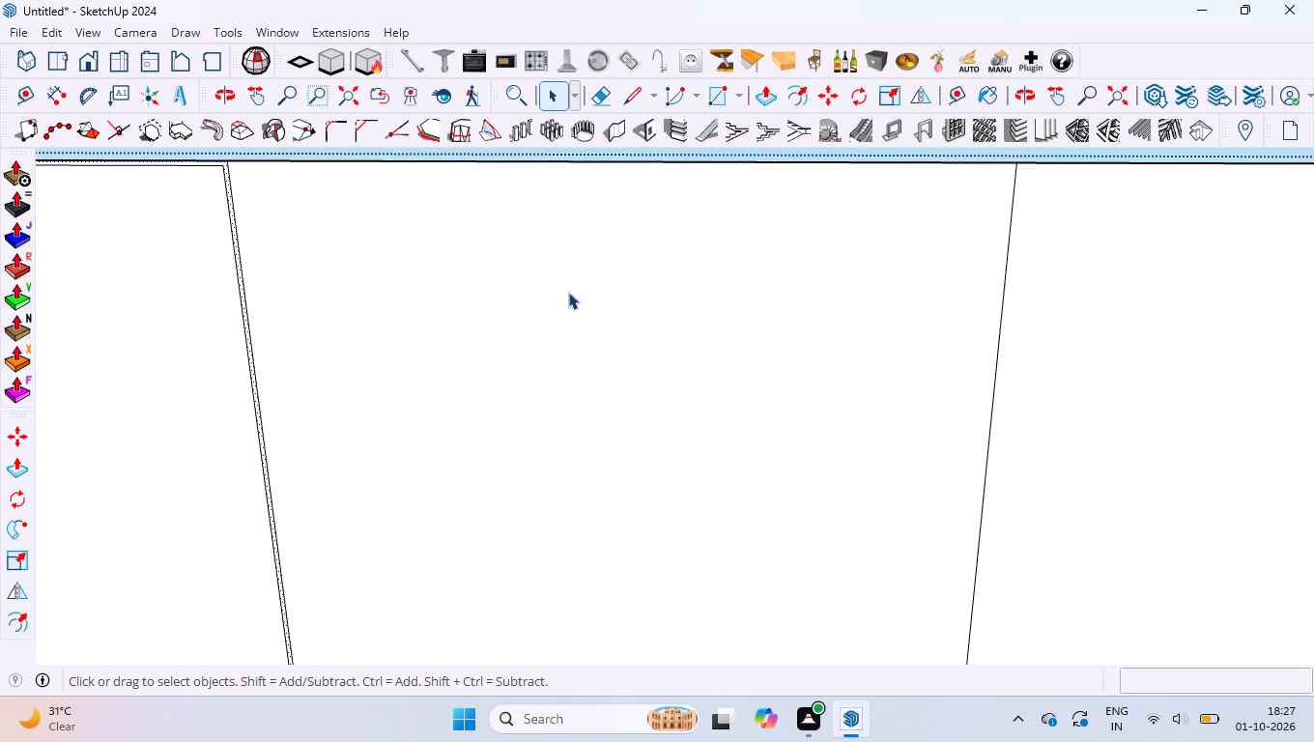
{"action": "key", "text": "f"}
{"action": "left_click", "coordinate": [568, 292]}
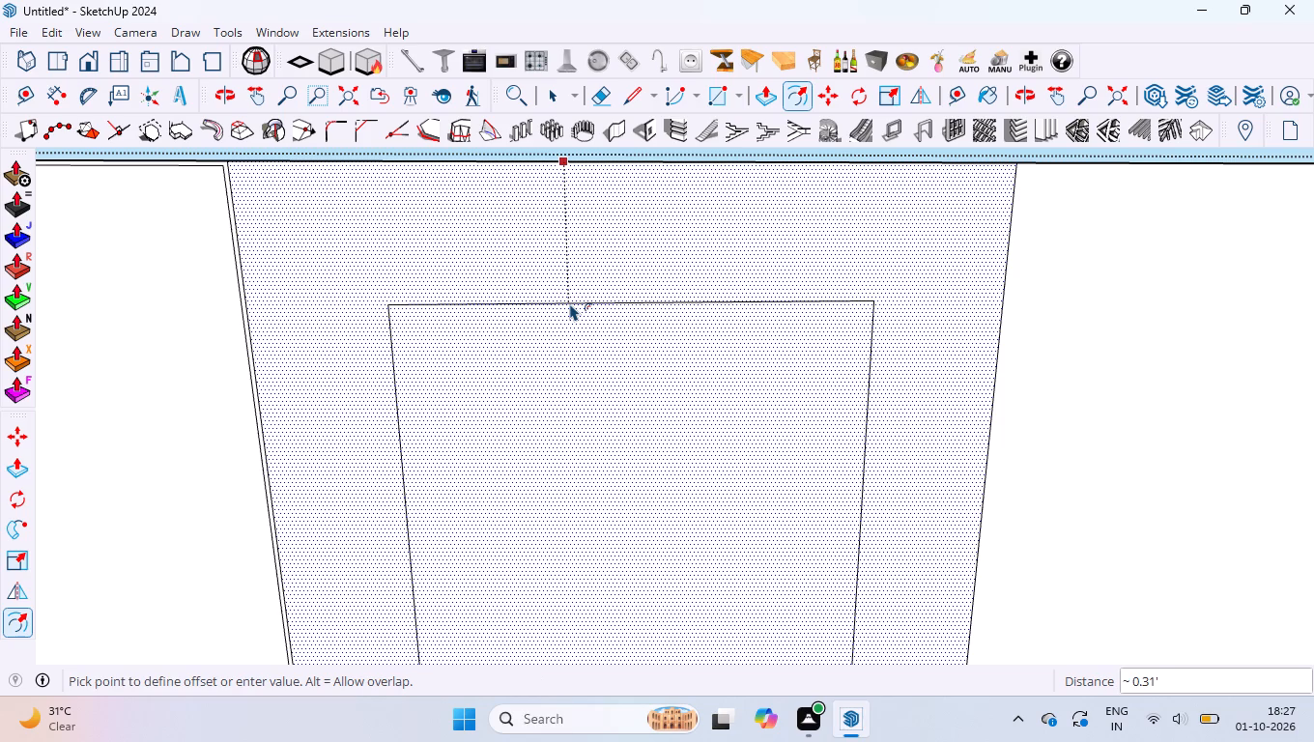
{"action": "type", "text": "3MM"}
{"action": "key", "text": "Return"}
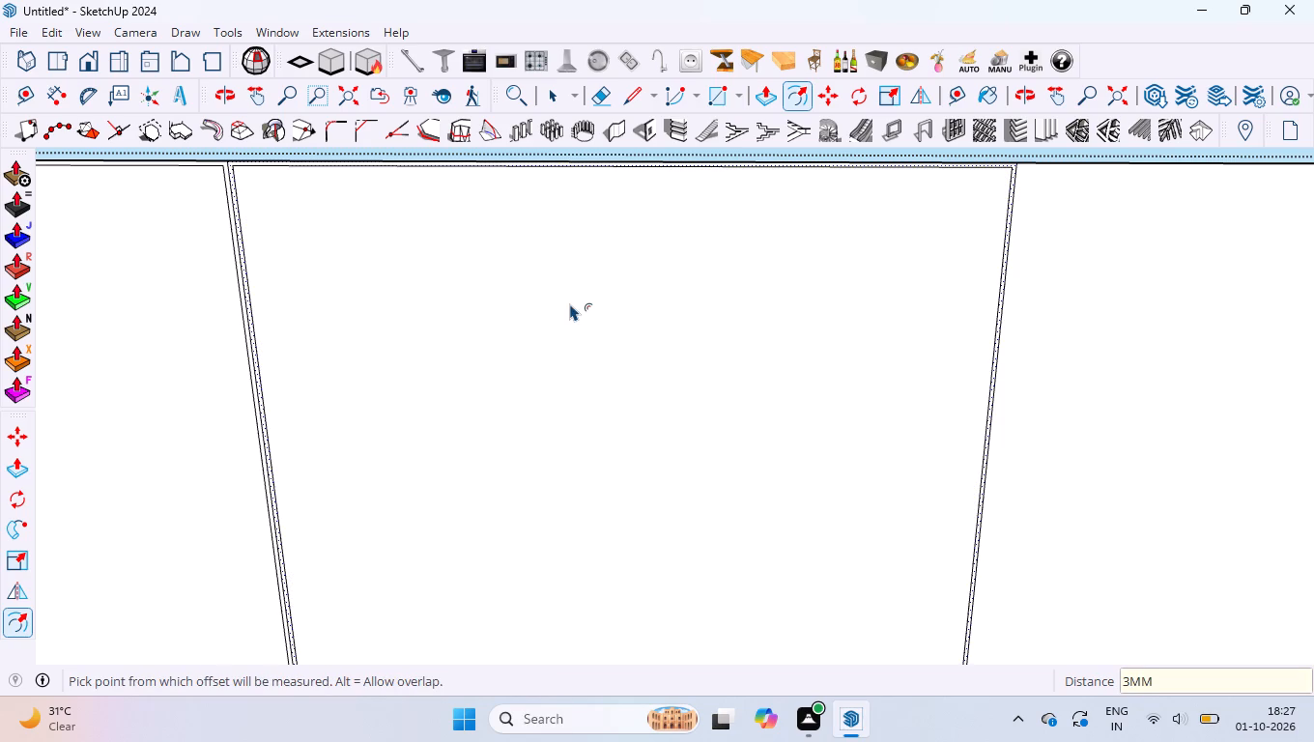
Offset the outline of the loft front's fourth section inward by 3 mm.
{"action": "scroll", "coordinate": [517, 276], "scroll_direction": "down", "scroll_amount": 13}
{"action": "scroll", "coordinate": [836, 242], "scroll_direction": "up", "scroll_amount": 10}
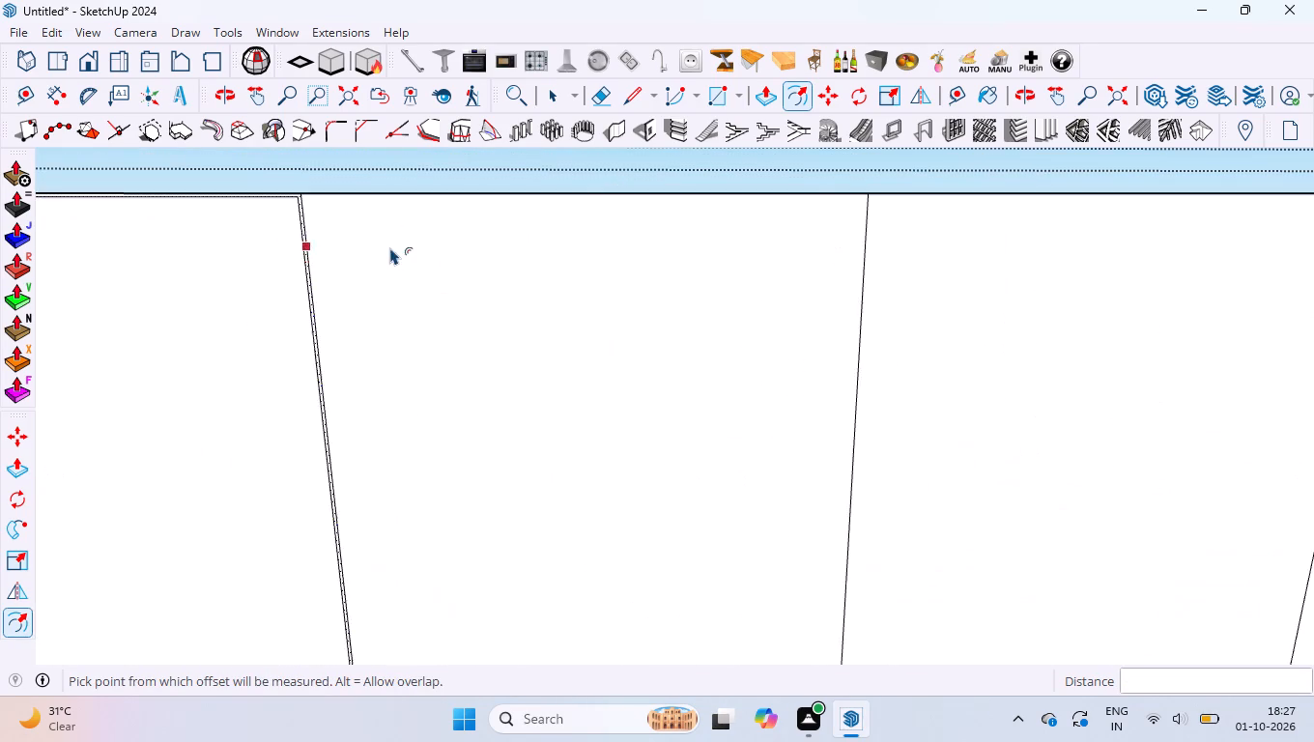
{"action": "scroll", "coordinate": [390, 247], "scroll_direction": "up", "scroll_amount": 8}
{"action": "scroll", "coordinate": [378, 252], "scroll_direction": "down", "scroll_amount": 9}
{"action": "scroll", "coordinate": [292, 135], "scroll_direction": "up", "scroll_amount": 6}
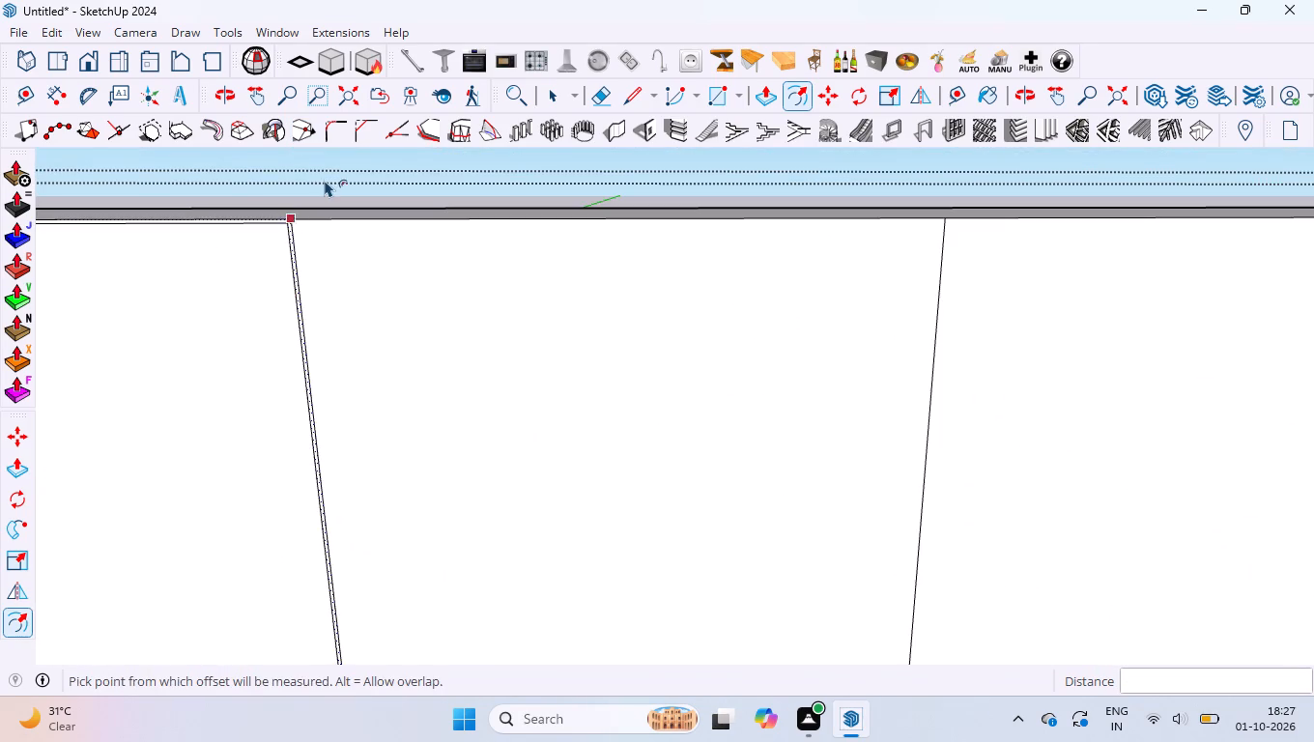
{"action": "scroll", "coordinate": [325, 180], "scroll_direction": "up", "scroll_amount": 6}
{"action": "scroll", "coordinate": [350, 214], "scroll_direction": "down", "scroll_amount": 4}
{"action": "key", "text": "space"}
{"action": "left_click", "coordinate": [370, 339]}
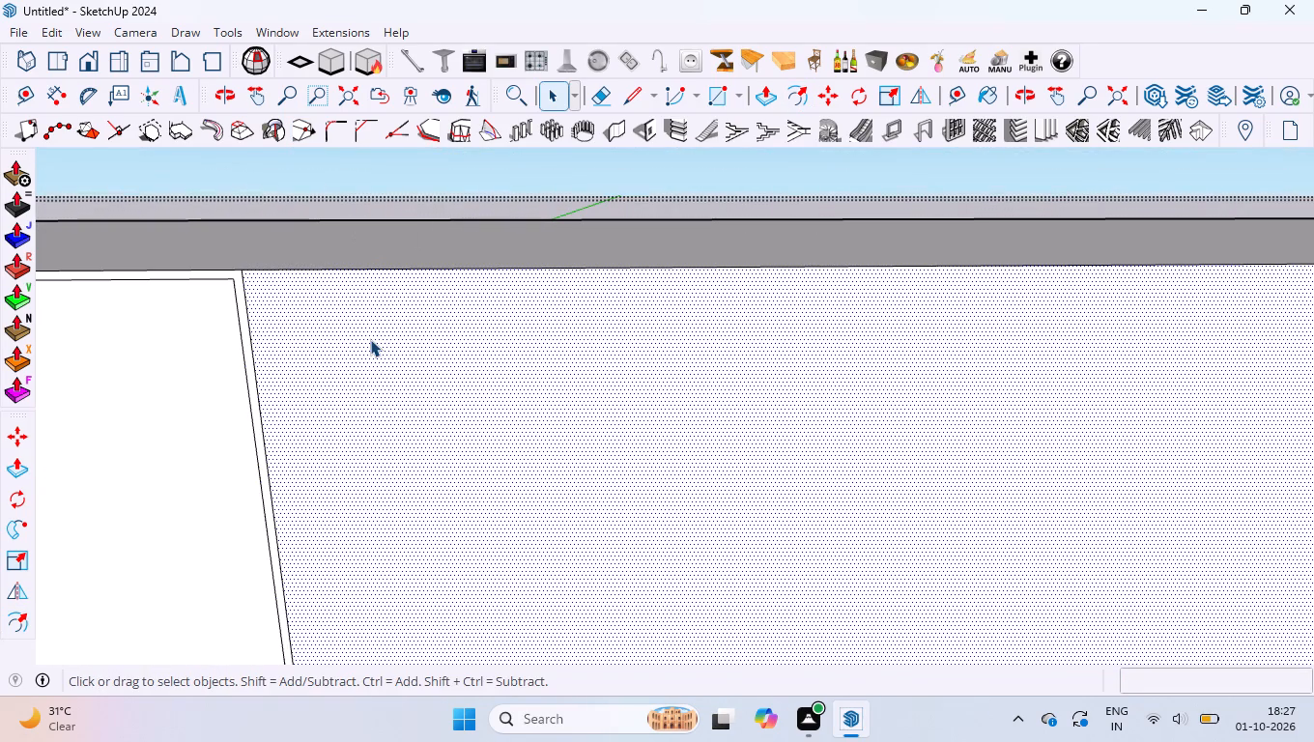
{"action": "key", "text": "f"}
{"action": "left_click", "coordinate": [370, 339]}
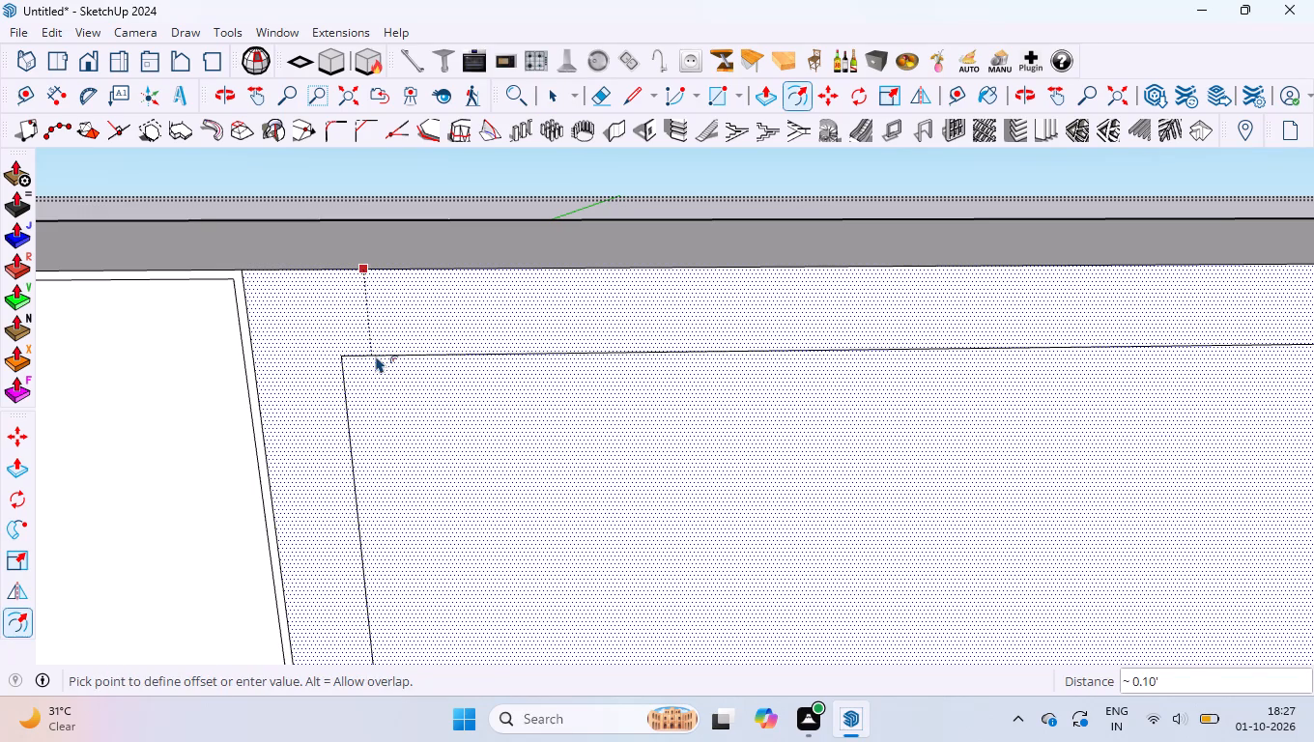
{"action": "type", "text": "3MM"}
{"action": "key", "text": "Return"}
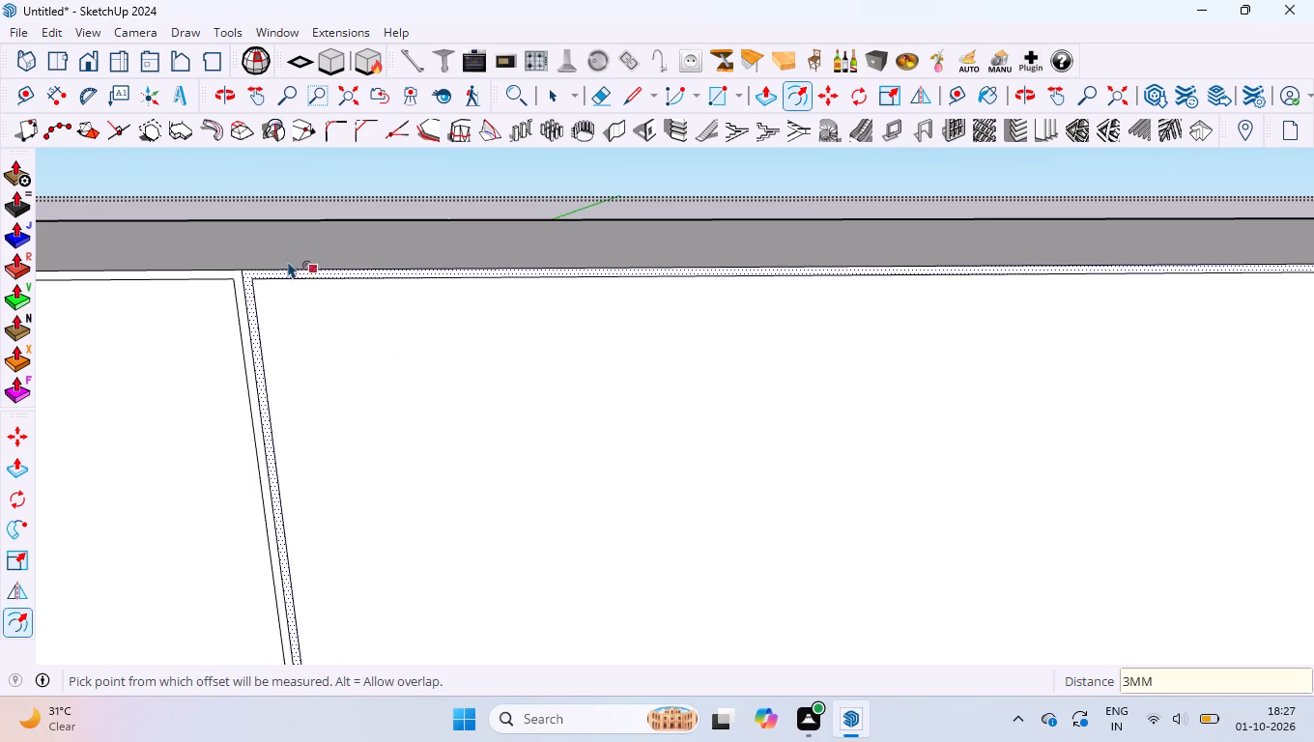
Offset the outline of the loft front's fifth section inward by 3 mm.
{"action": "scroll", "coordinate": [286, 258], "scroll_direction": "down", "scroll_amount": 18}
{"action": "scroll", "coordinate": [797, 277], "scroll_direction": "up", "scroll_amount": 7}
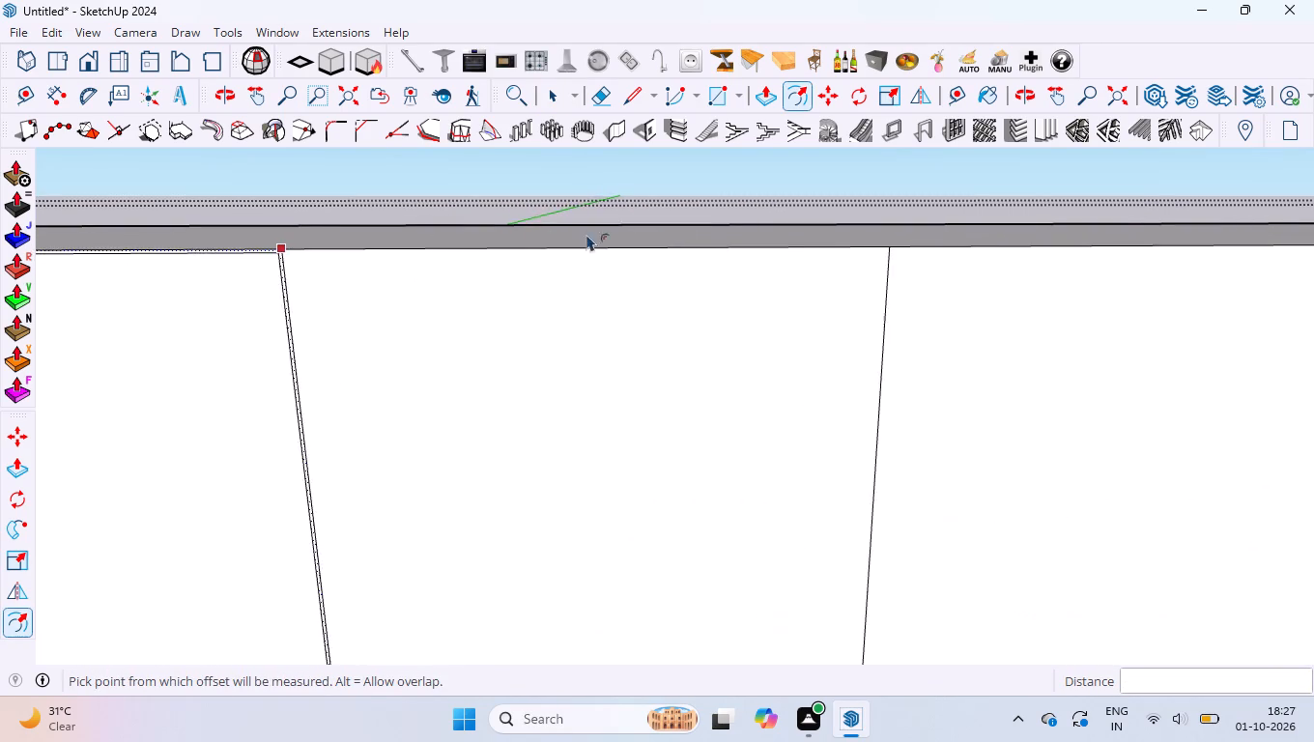
{"action": "scroll", "coordinate": [586, 234], "scroll_direction": "up", "scroll_amount": 7}
{"action": "key", "text": "space"}
{"action": "left_click", "coordinate": [311, 448]}
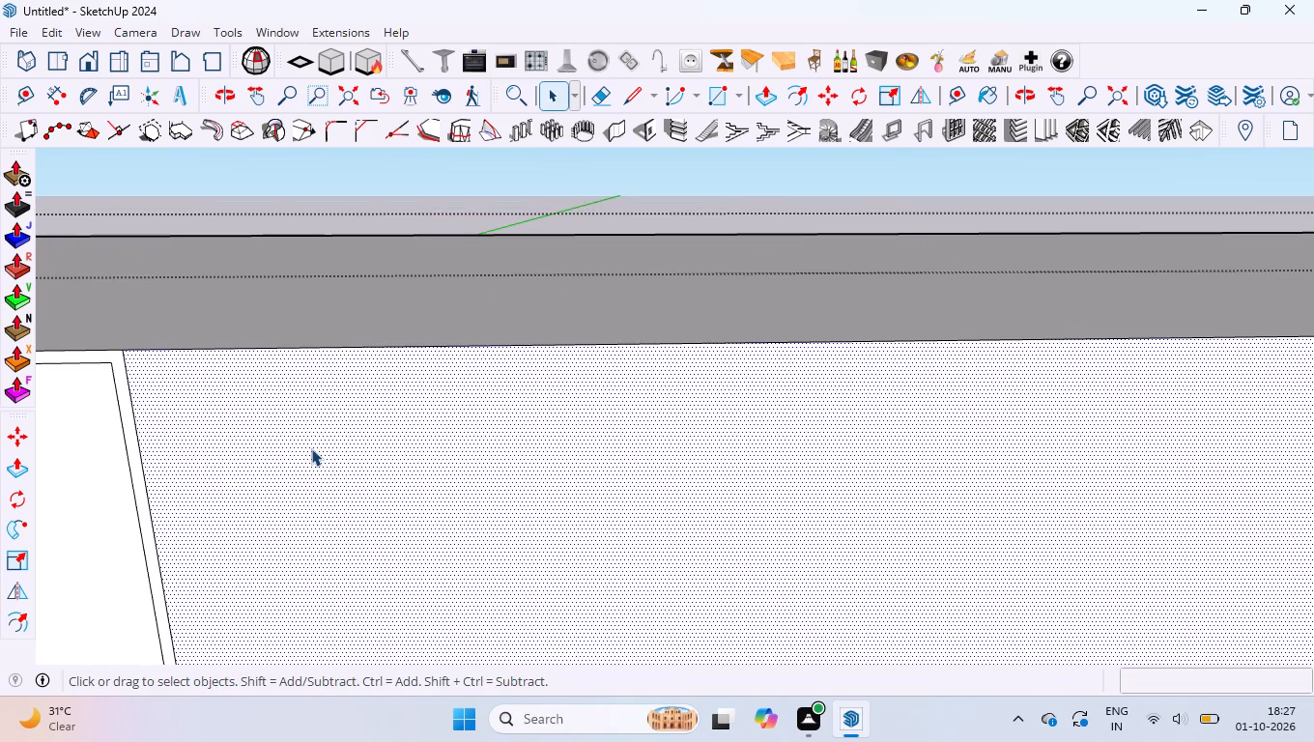
{"action": "key", "text": "f"}
{"action": "left_click", "coordinate": [357, 381]}
{"action": "type", "text": "3MM"}
{"action": "key", "text": "Return"}
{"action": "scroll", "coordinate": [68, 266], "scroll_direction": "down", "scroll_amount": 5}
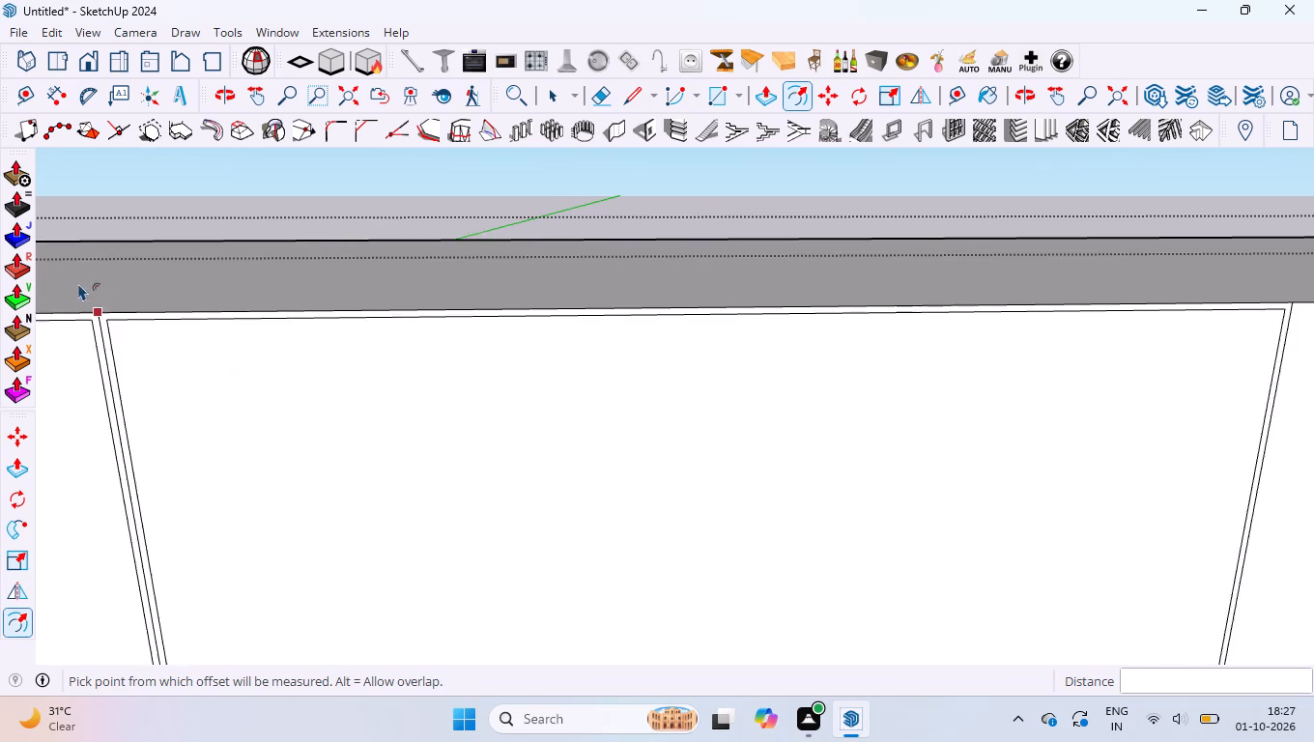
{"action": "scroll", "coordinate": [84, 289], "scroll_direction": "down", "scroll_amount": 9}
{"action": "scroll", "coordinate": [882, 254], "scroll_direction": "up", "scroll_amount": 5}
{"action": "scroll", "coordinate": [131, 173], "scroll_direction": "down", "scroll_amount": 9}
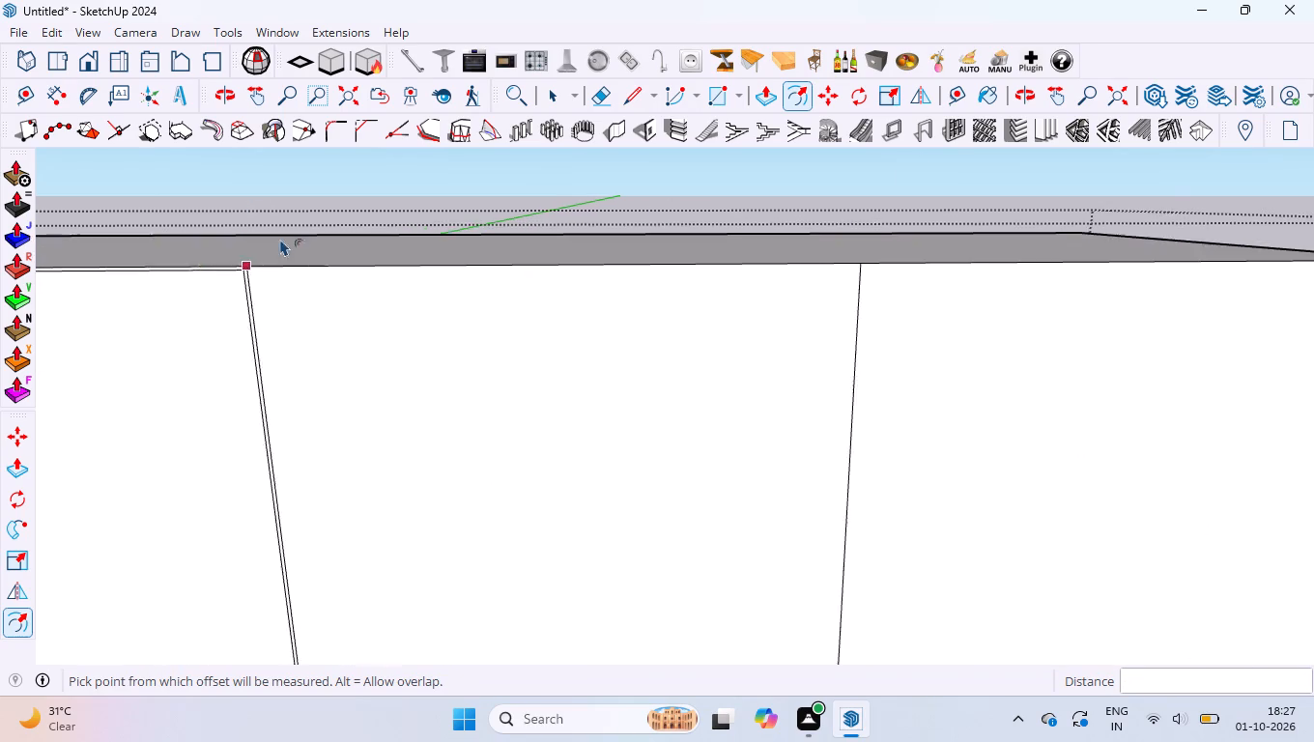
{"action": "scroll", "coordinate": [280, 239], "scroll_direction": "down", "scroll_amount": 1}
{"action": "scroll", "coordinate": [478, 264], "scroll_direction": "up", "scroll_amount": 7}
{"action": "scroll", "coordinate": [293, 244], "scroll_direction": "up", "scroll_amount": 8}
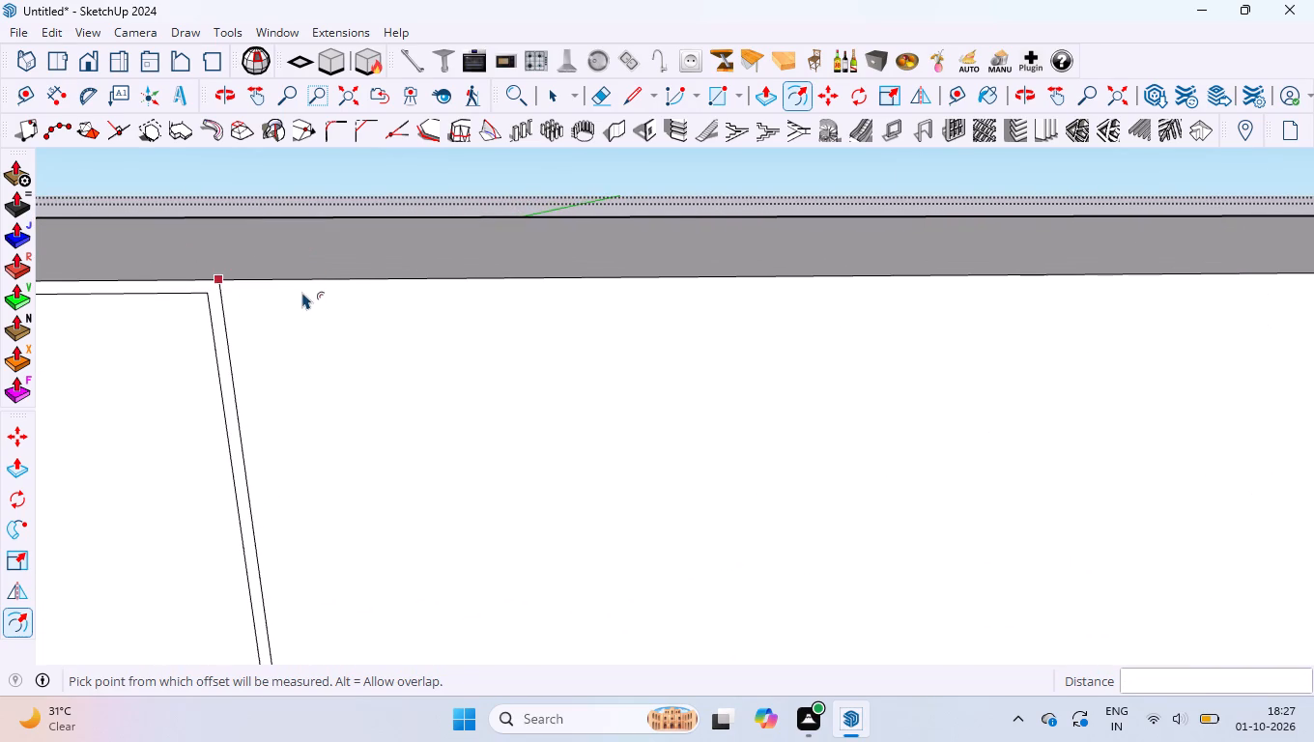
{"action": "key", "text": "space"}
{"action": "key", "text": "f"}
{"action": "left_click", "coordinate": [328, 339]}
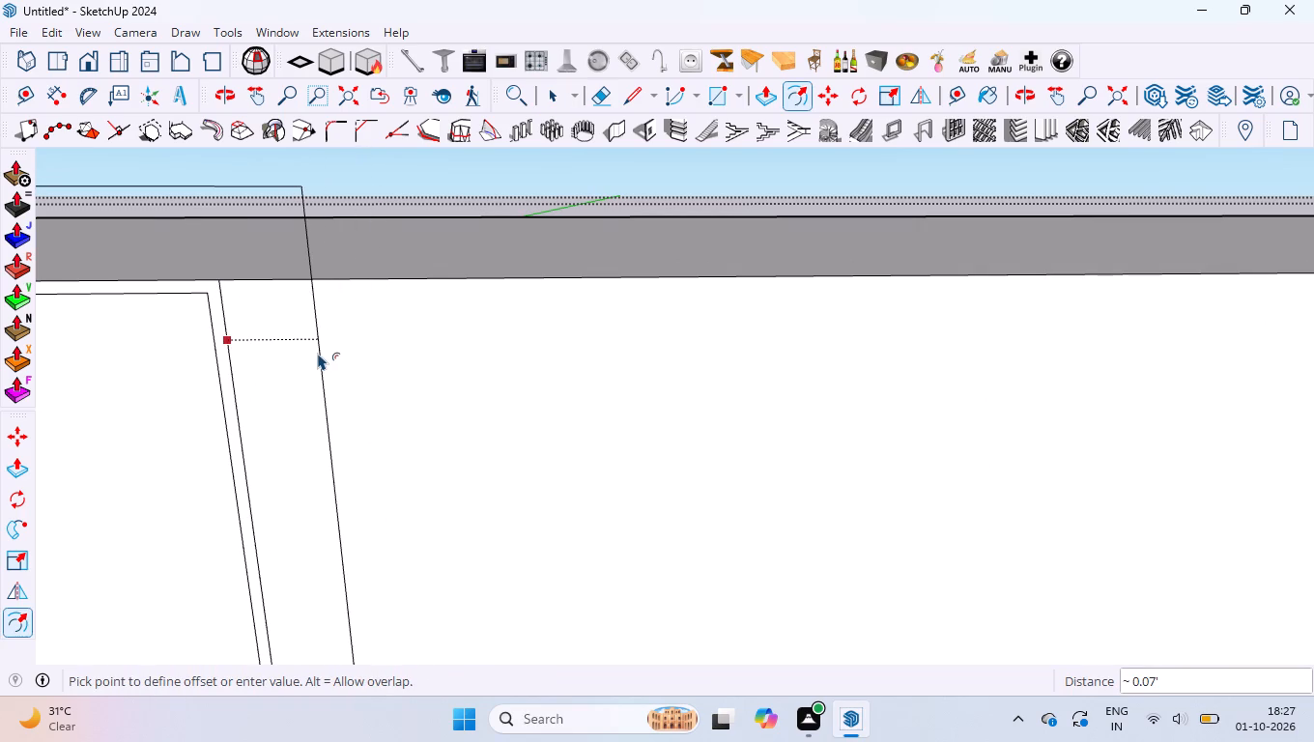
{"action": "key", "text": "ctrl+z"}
Offset the outline of the loft front's sixth section inward by 3 mm.
{"action": "key", "text": "space"}
{"action": "left_click", "coordinate": [324, 346]}
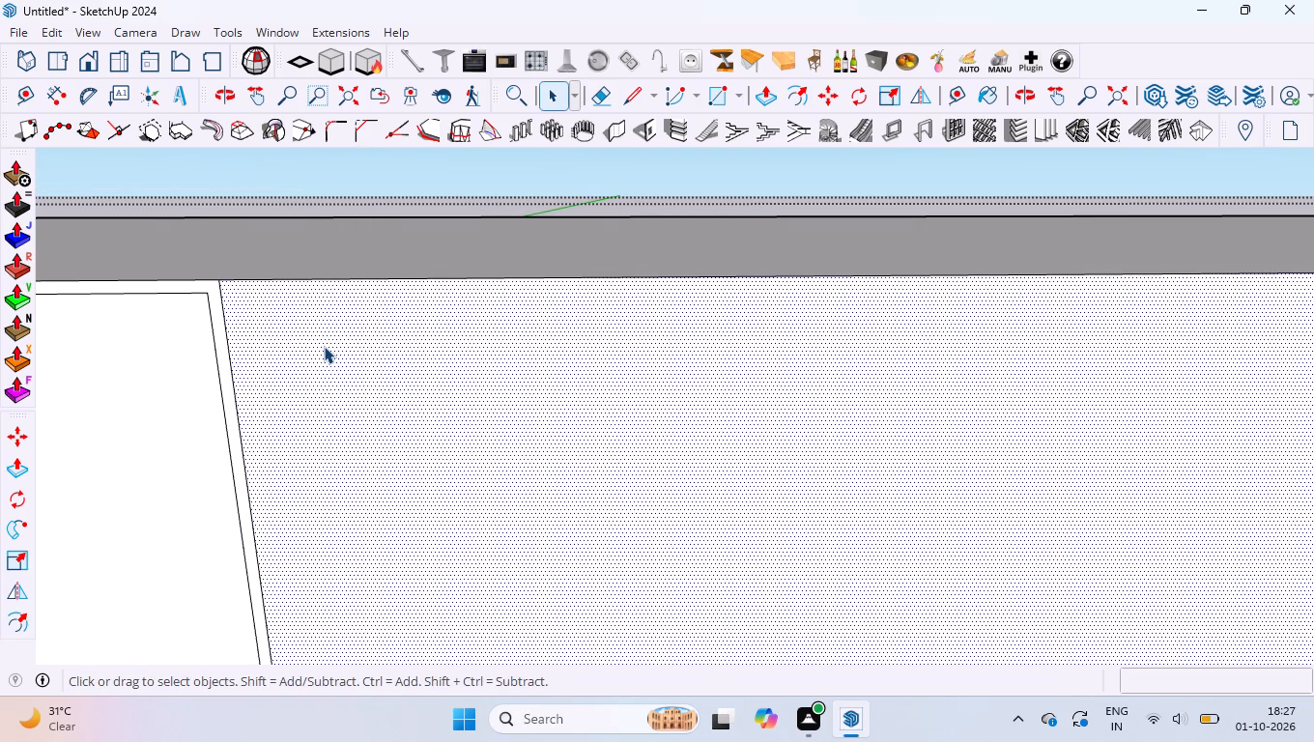
{"action": "key", "text": "f"}
{"action": "left_click", "coordinate": [349, 317]}
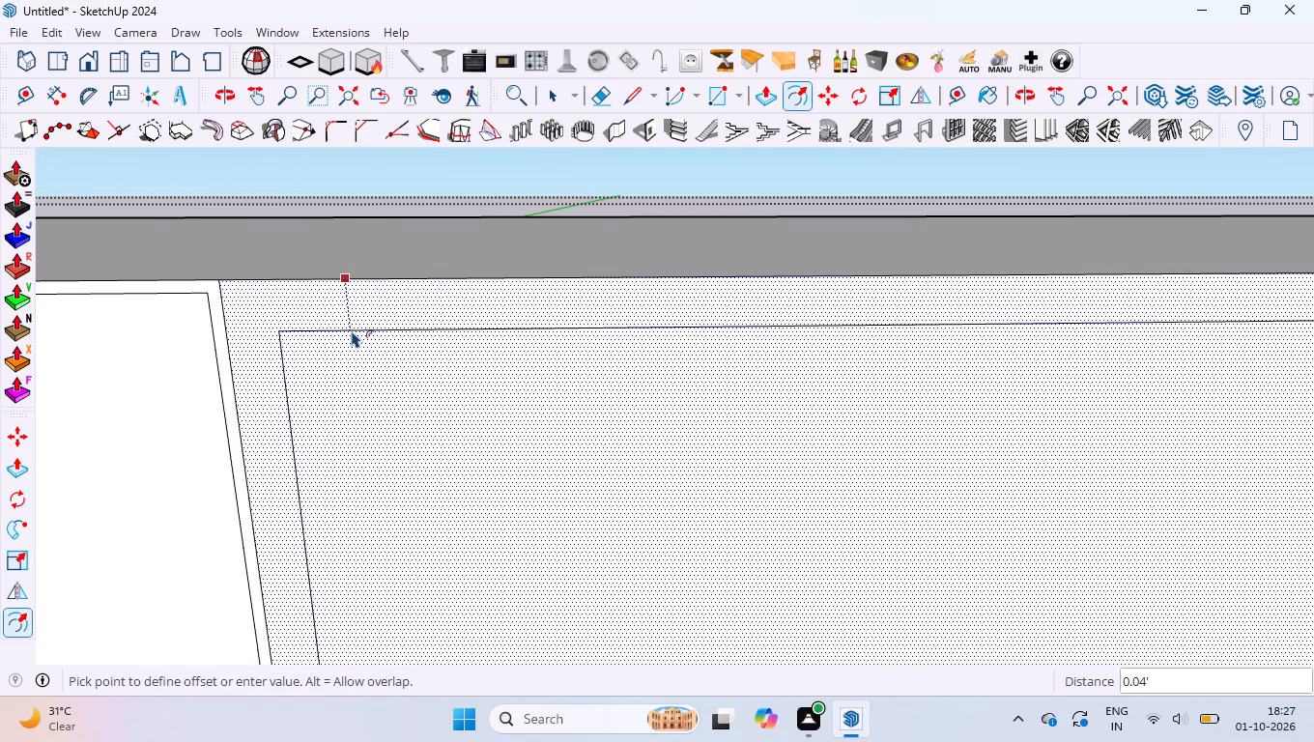
{"action": "type", "text": "3MM"}
{"action": "key", "text": "Return"}
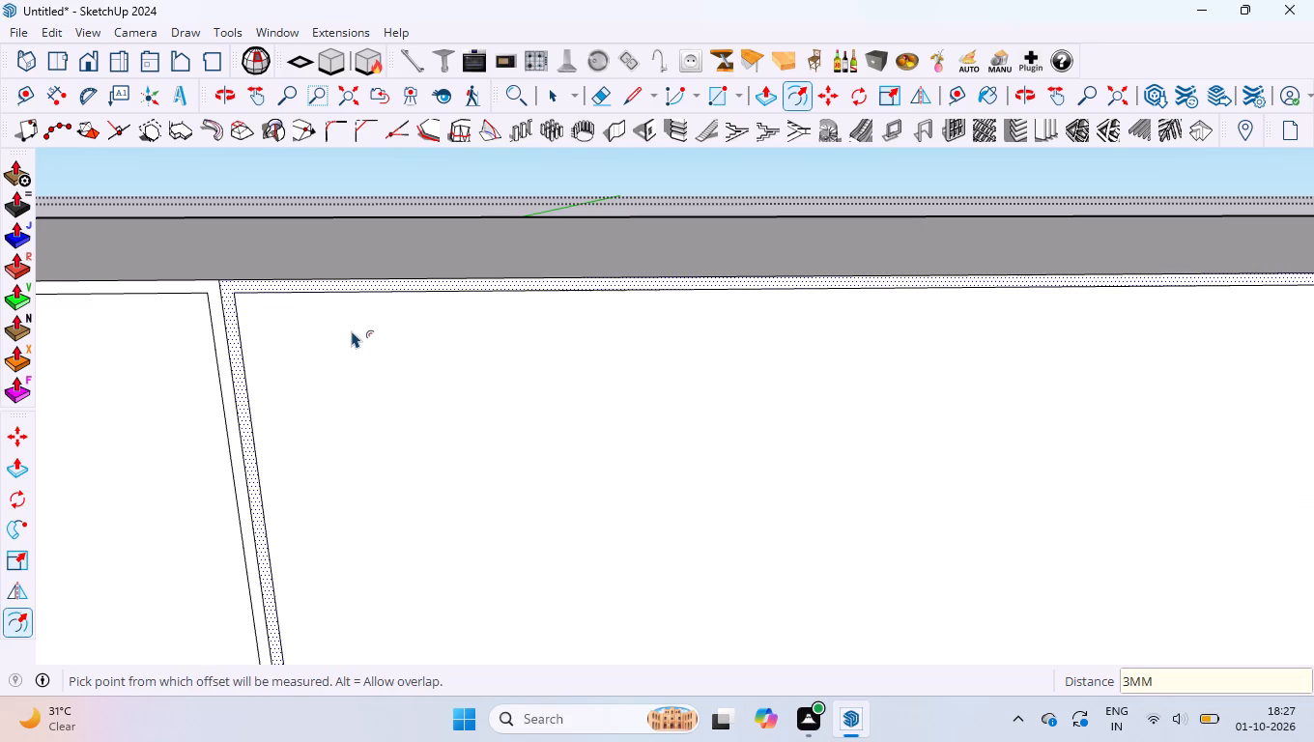
Offset the outline of the loft front's seventh and last section inward by 3 mm, and leave the loft box for editing.
{"action": "scroll", "coordinate": [325, 320], "scroll_direction": "down", "scroll_amount": 17}
{"action": "key", "text": "space"}
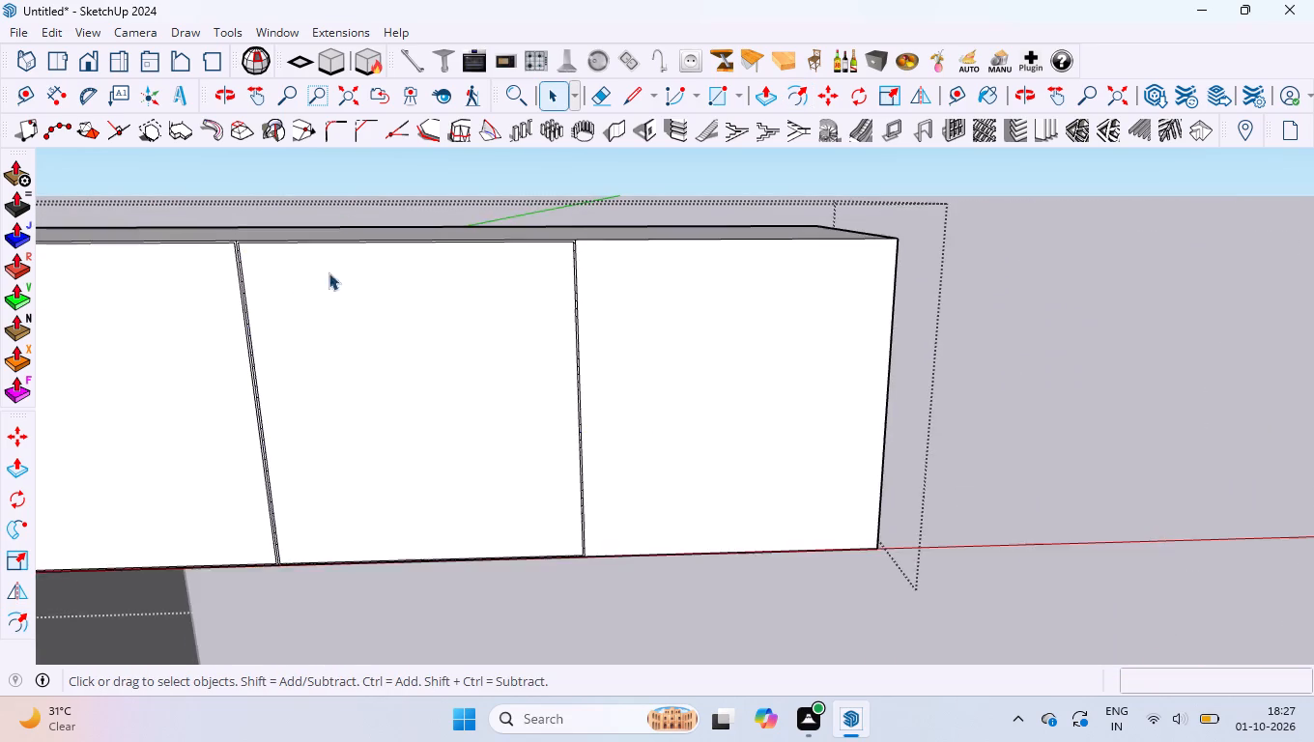
{"action": "scroll", "coordinate": [615, 255], "scroll_direction": "up", "scroll_amount": 16}
{"action": "left_click", "coordinate": [382, 375]}
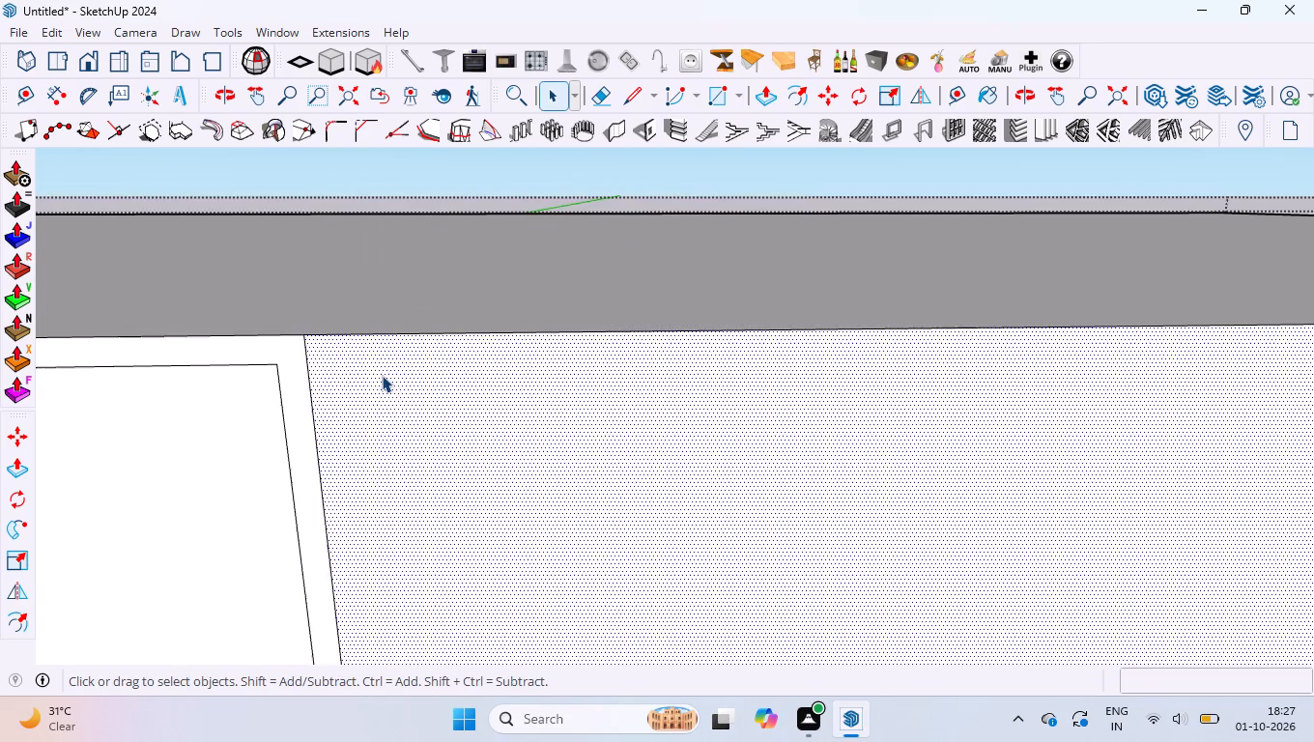
{"action": "scroll", "coordinate": [334, 364], "scroll_direction": "up", "scroll_amount": 4}
{"action": "key", "text": "f"}
{"action": "left_click", "coordinate": [343, 365]}
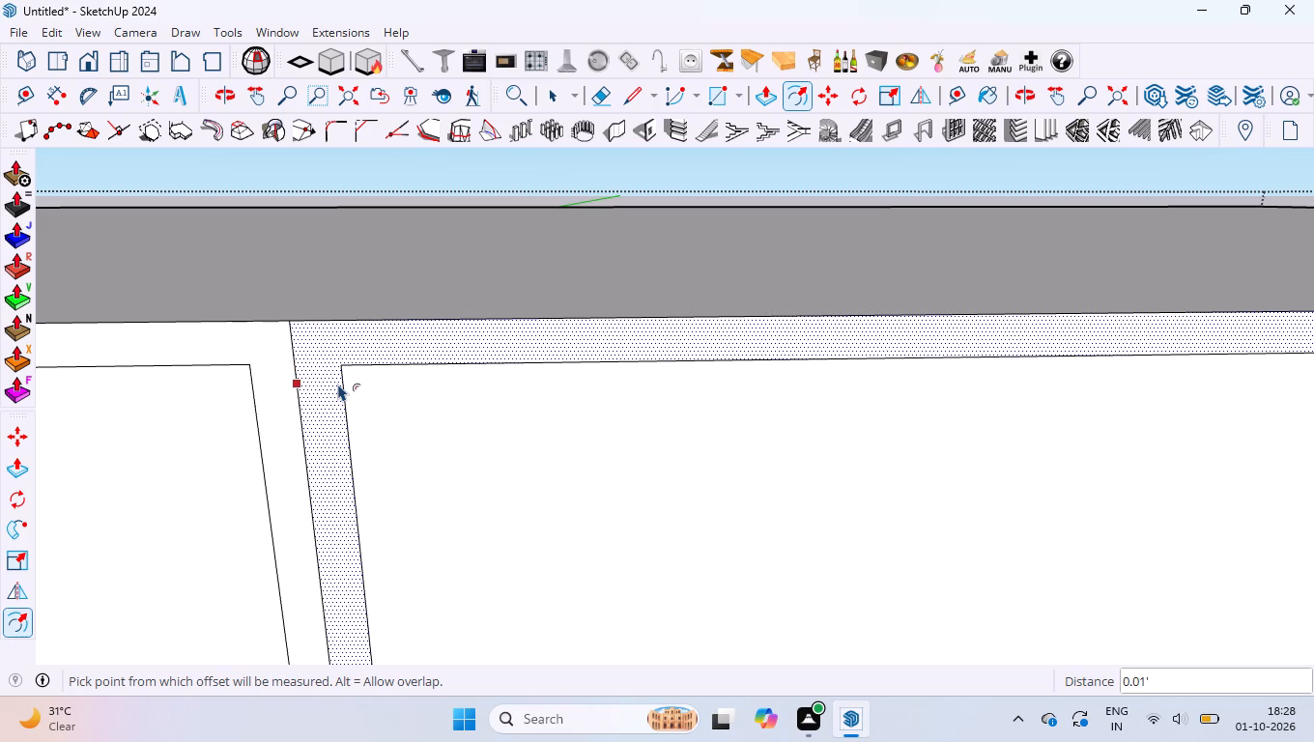
{"action": "type", "text": "3MM"}
{"action": "key", "text": "Return"}
{"action": "key", "text": "space"}
{"action": "scroll", "coordinate": [330, 350], "scroll_direction": "down", "scroll_amount": 3}
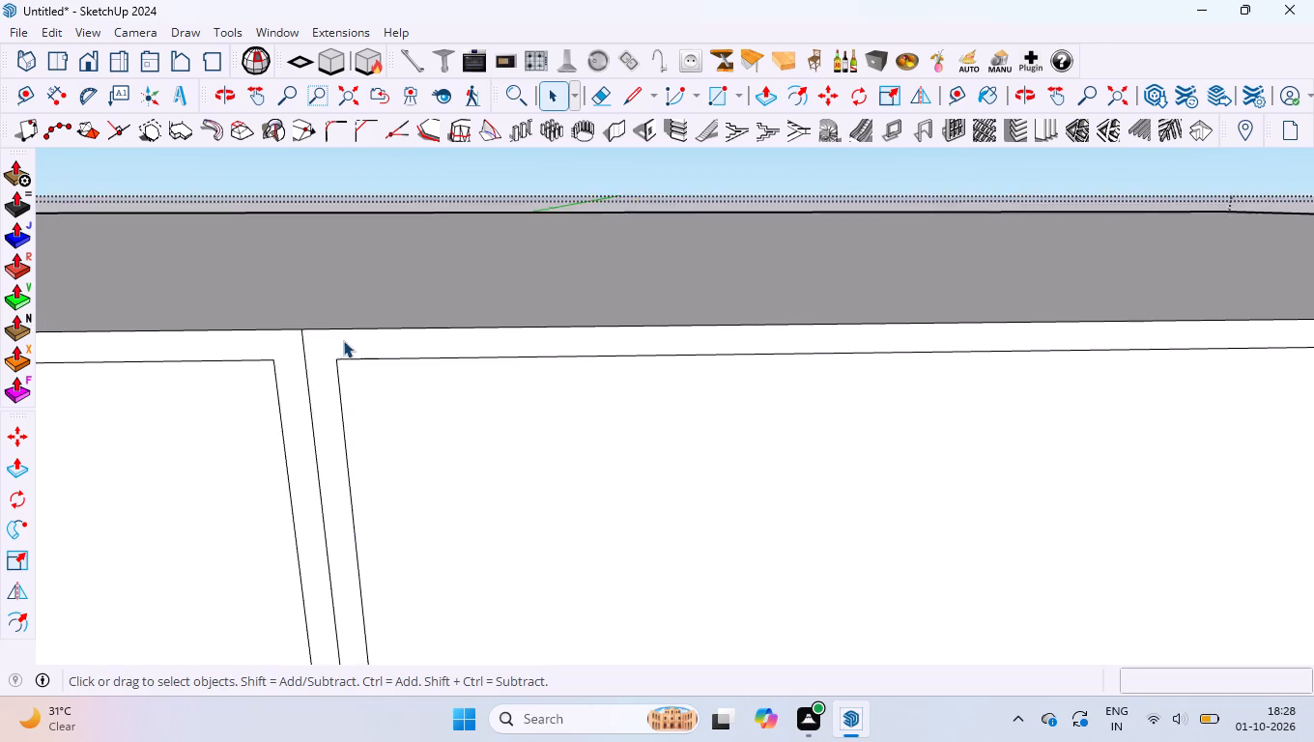
{"action": "scroll", "coordinate": [343, 340], "scroll_direction": "down", "scroll_amount": 20}
{"action": "scroll", "coordinate": [343, 340], "scroll_direction": "down", "scroll_amount": 8}
{"action": "left_click", "coordinate": [859, 323]}
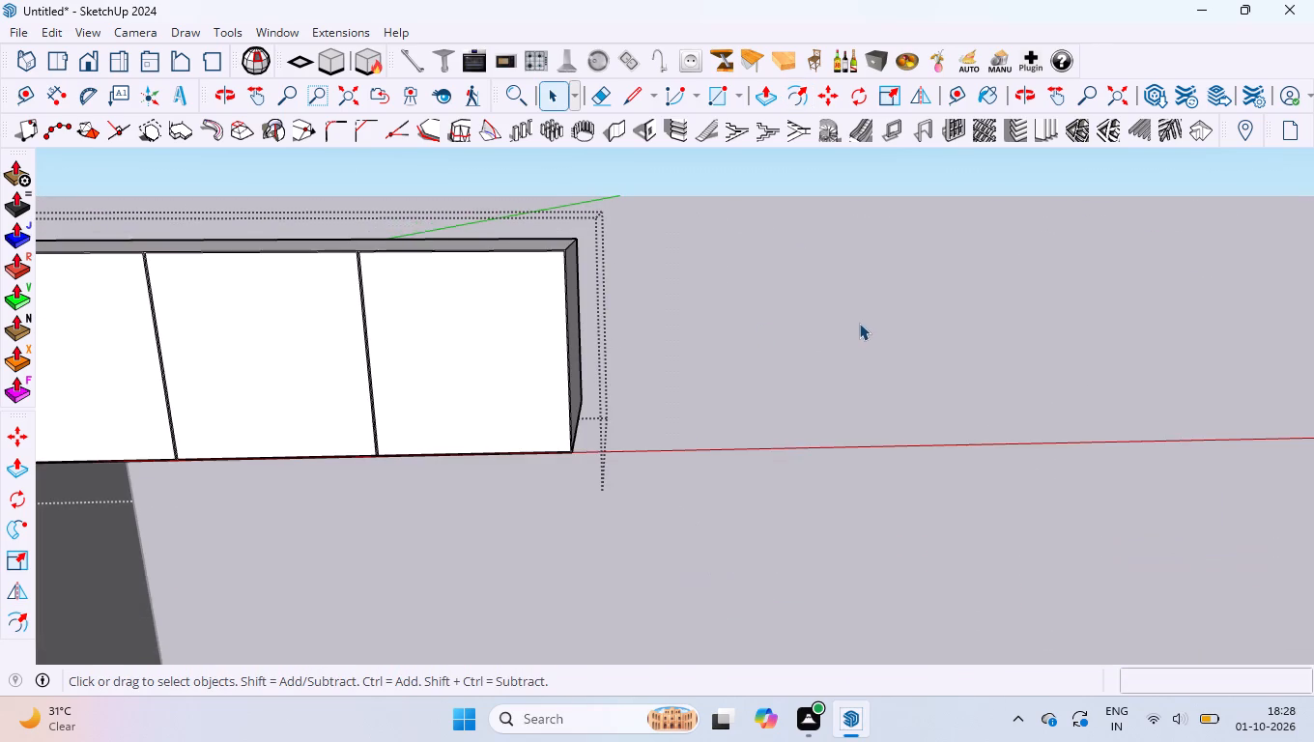
Measure the loft's overhang along its bottom front edge, from the wardrobe's side to the loft's far end, without placing a dimension.
{"action": "scroll", "coordinate": [326, 244], "scroll_direction": "down", "scroll_amount": 4}
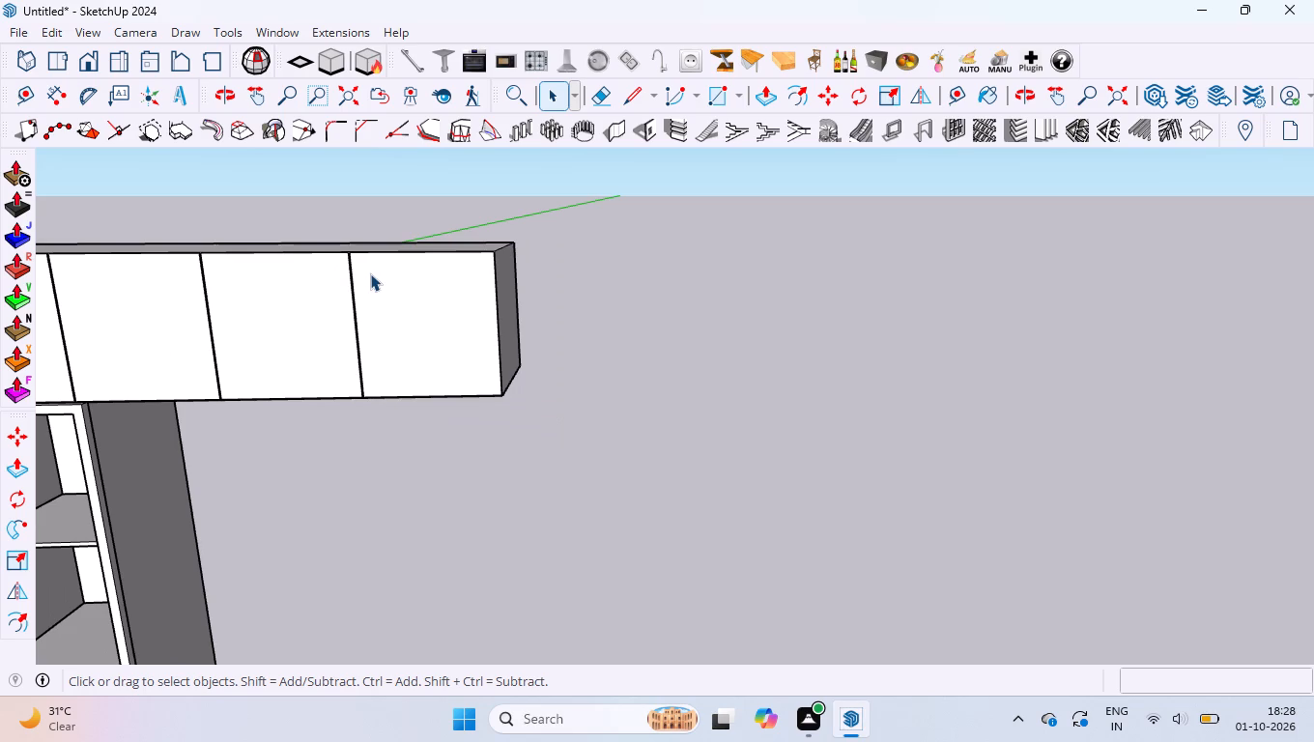
{"action": "scroll", "coordinate": [530, 255], "scroll_direction": "down", "scroll_amount": 4}
{"action": "scroll", "coordinate": [232, 275], "scroll_direction": "down", "scroll_amount": 3}
{"action": "scroll", "coordinate": [223, 345], "scroll_direction": "up", "scroll_amount": 3}
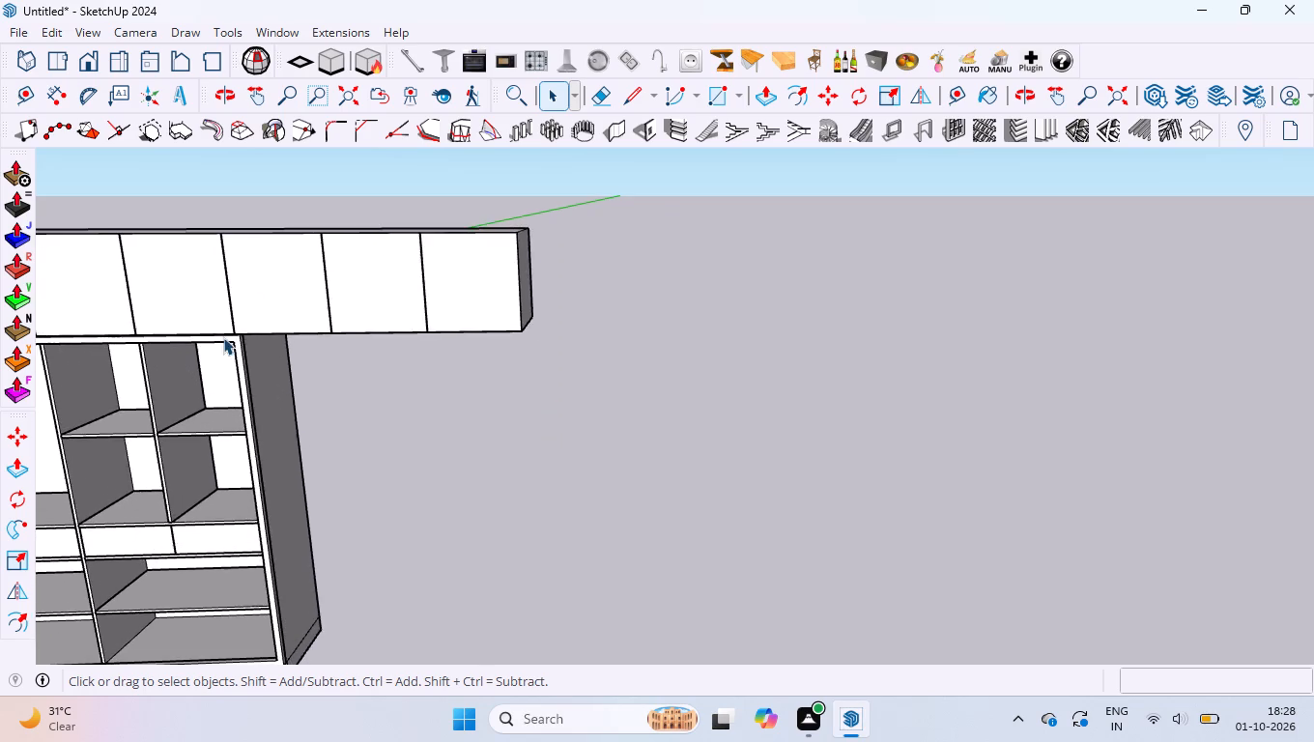
{"action": "scroll", "coordinate": [223, 337], "scroll_direction": "up", "scroll_amount": 10}
{"action": "middle_click_drag", "start_coordinate": [280, 363], "coordinate": [241, 168]}
{"action": "scroll", "coordinate": [226, 286], "scroll_direction": "up", "scroll_amount": 4}
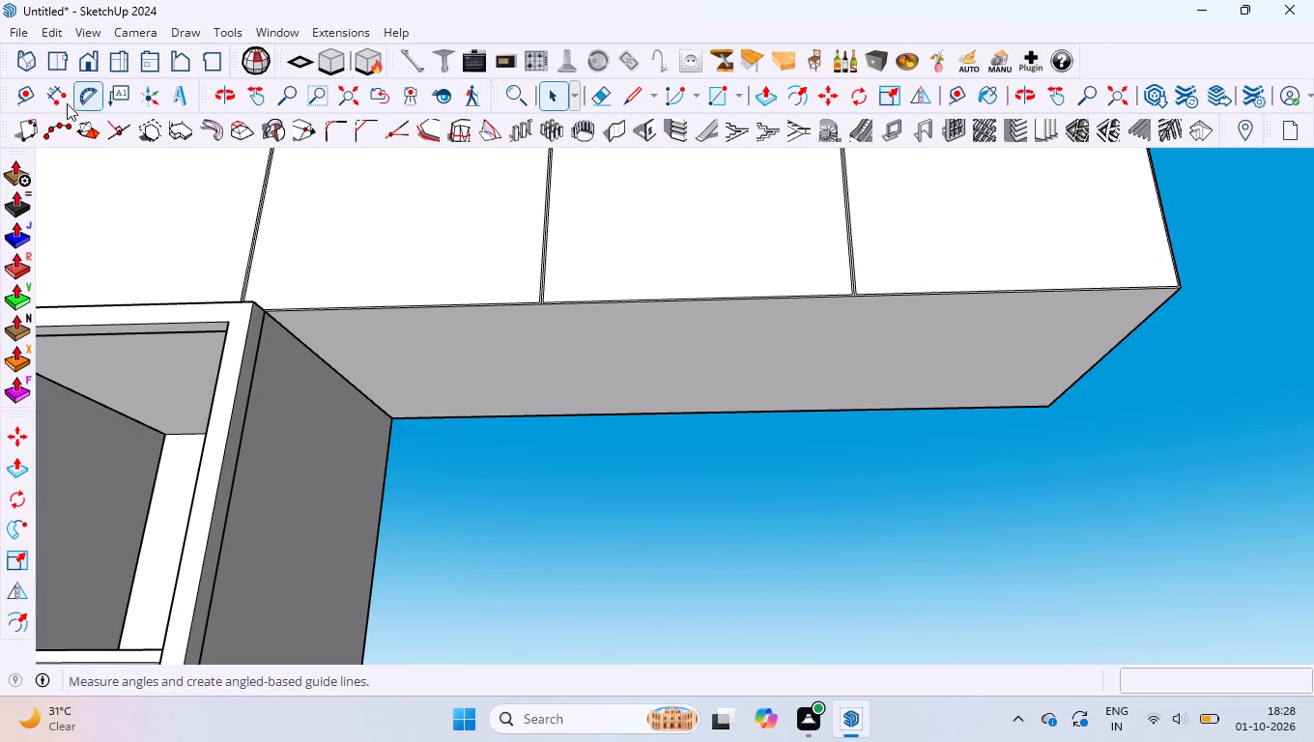
{"action": "left_click", "coordinate": [67, 103]}
{"action": "scroll", "coordinate": [272, 311], "scroll_direction": "up", "scroll_amount": 7}
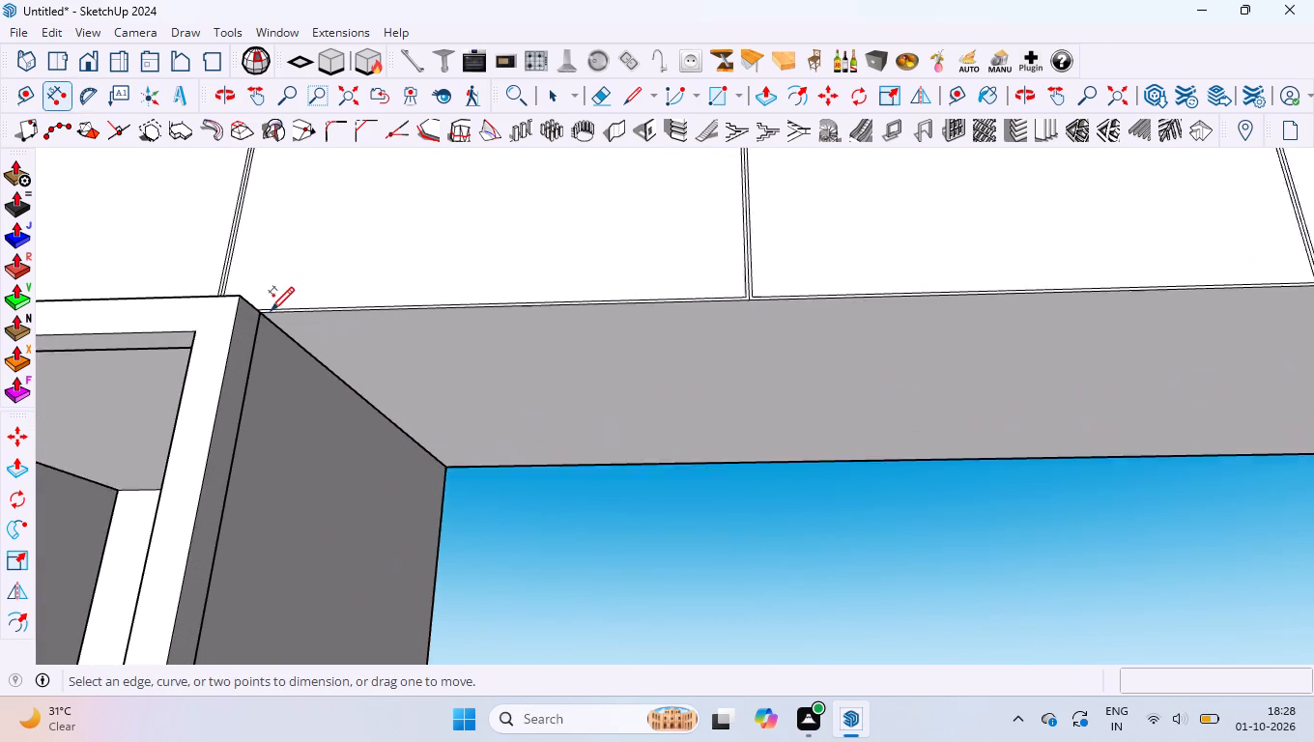
{"action": "scroll", "coordinate": [271, 309], "scroll_direction": "up", "scroll_amount": 18}
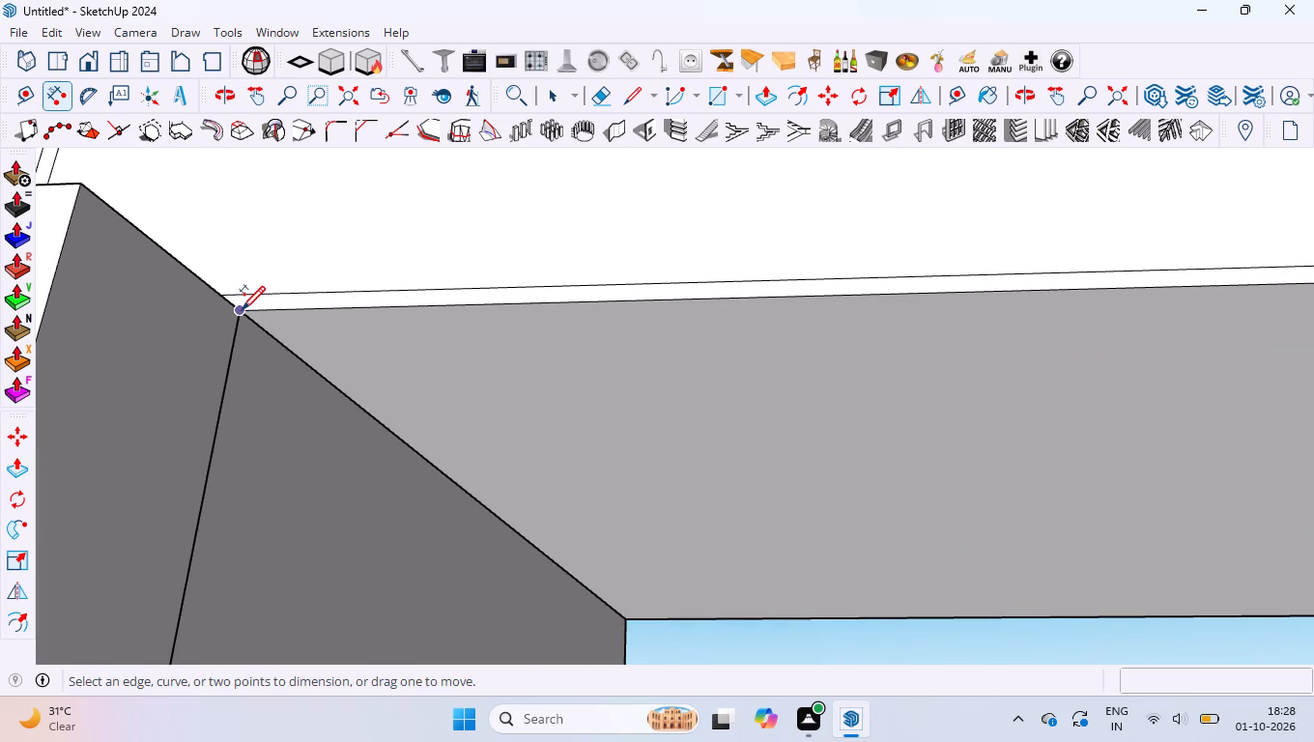
{"action": "left_click", "coordinate": [242, 307]}
{"action": "scroll", "coordinate": [242, 307], "scroll_direction": "down", "scroll_amount": 20}
{"action": "scroll", "coordinate": [242, 307], "scroll_direction": "down", "scroll_amount": 4}
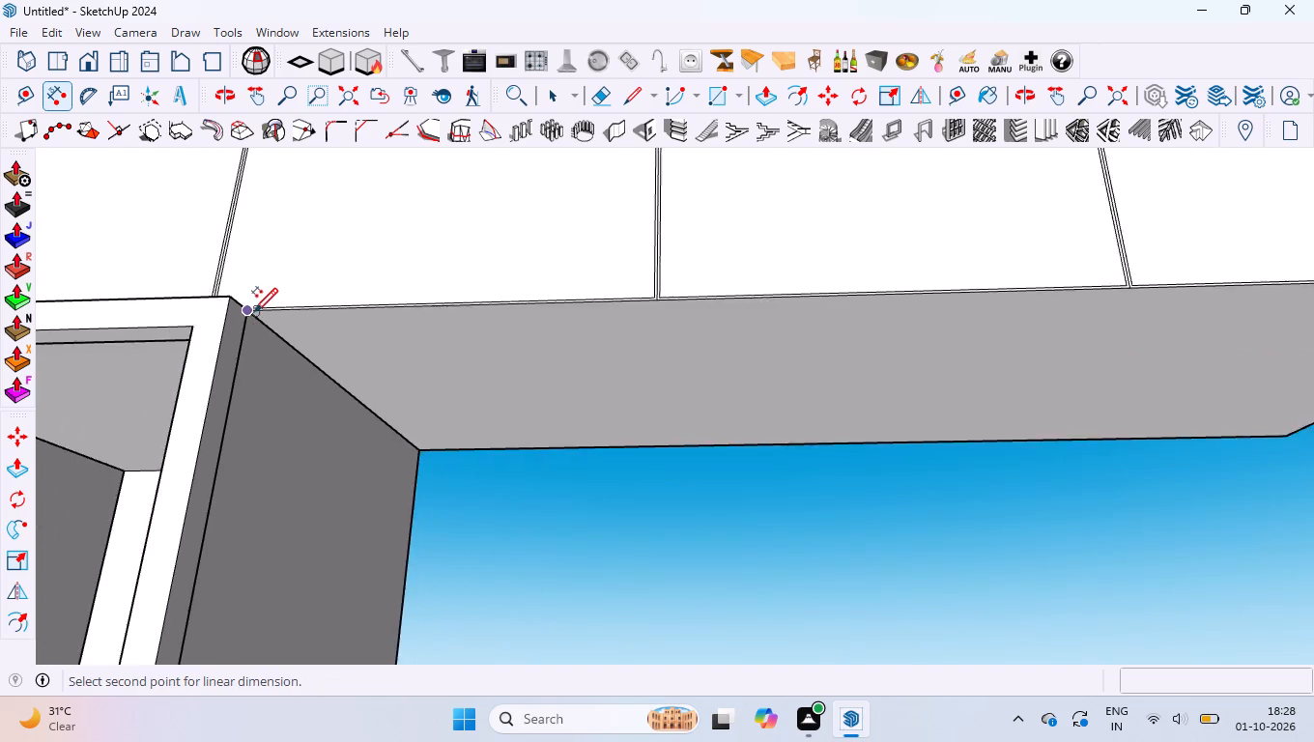
{"action": "scroll", "coordinate": [254, 310], "scroll_direction": "down", "scroll_amount": 9}
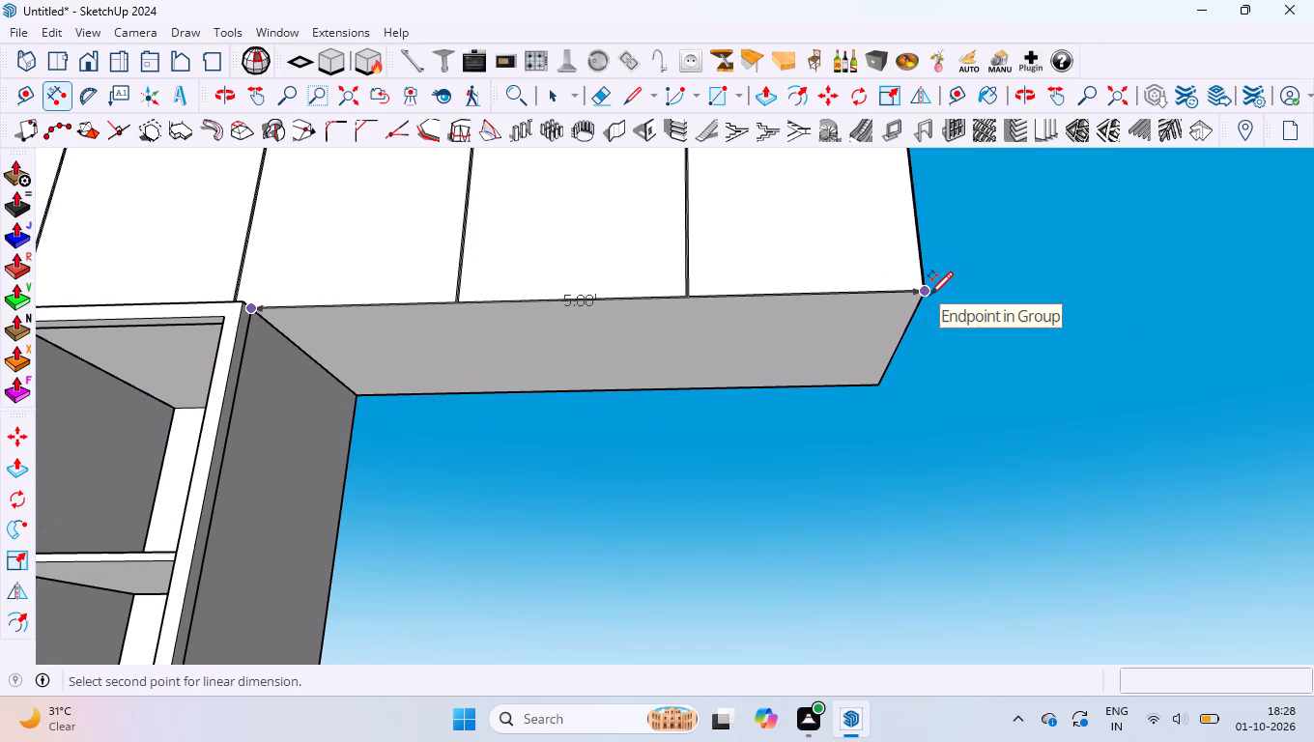
{"action": "left_click", "coordinate": [929, 294]}
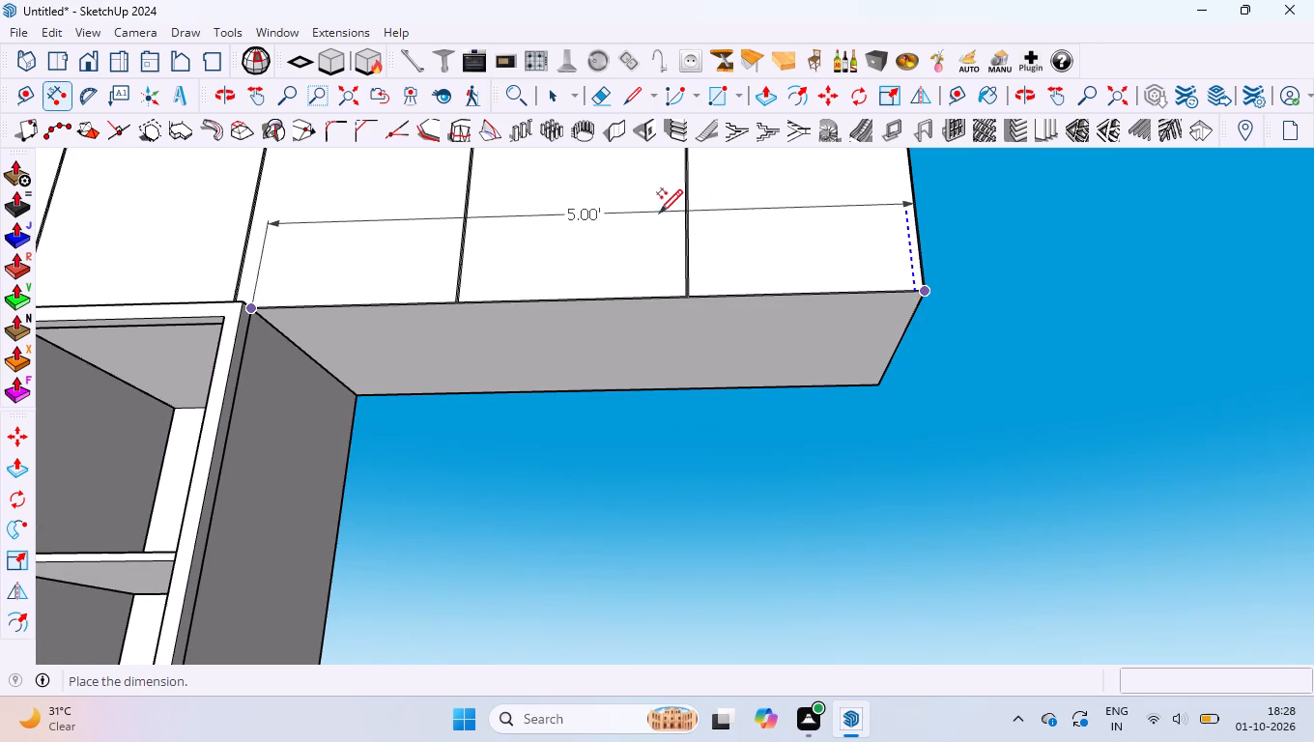
{"action": "middle_click_drag", "start_coordinate": [659, 212], "coordinate": [662, 436]}
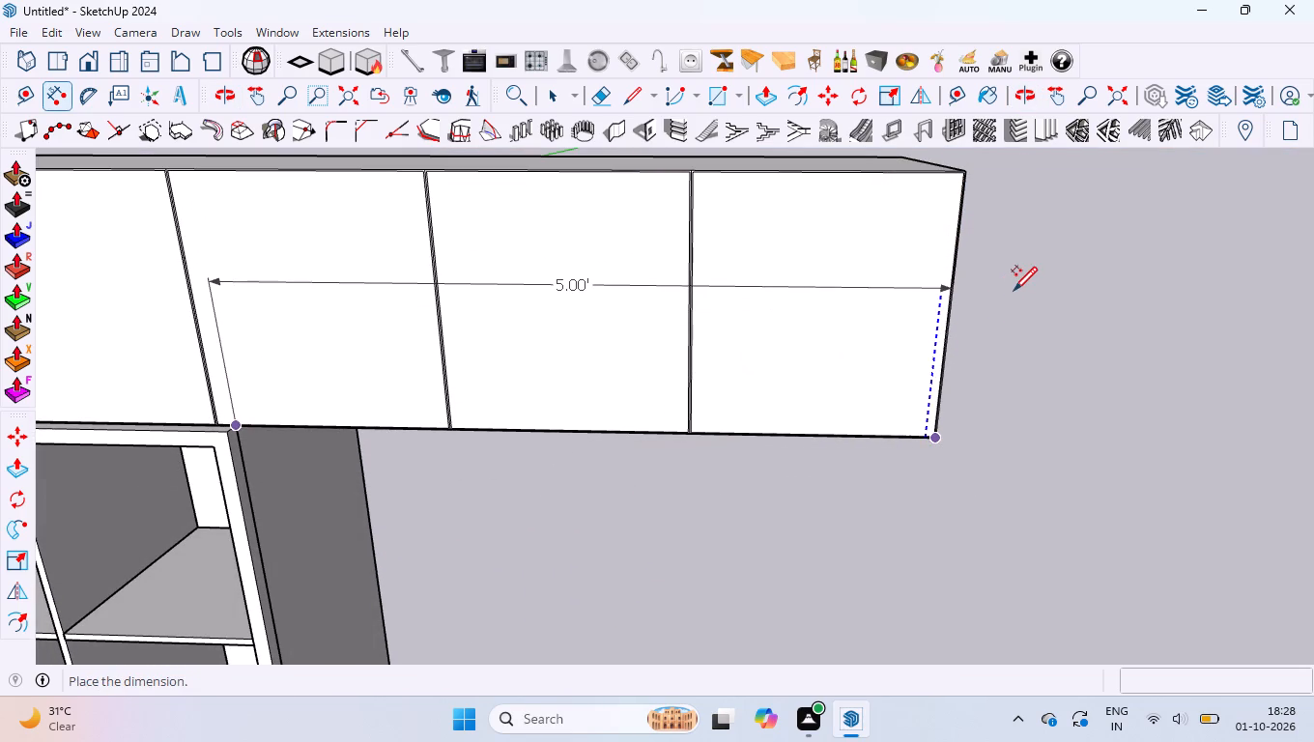
{"action": "key", "text": "space"}
Extrude the seven inset shutter faces on the loft's front outward together by 18 mm using Joint Push Pull.
{"action": "scroll", "coordinate": [452, 441], "scroll_direction": "down", "scroll_amount": 3}
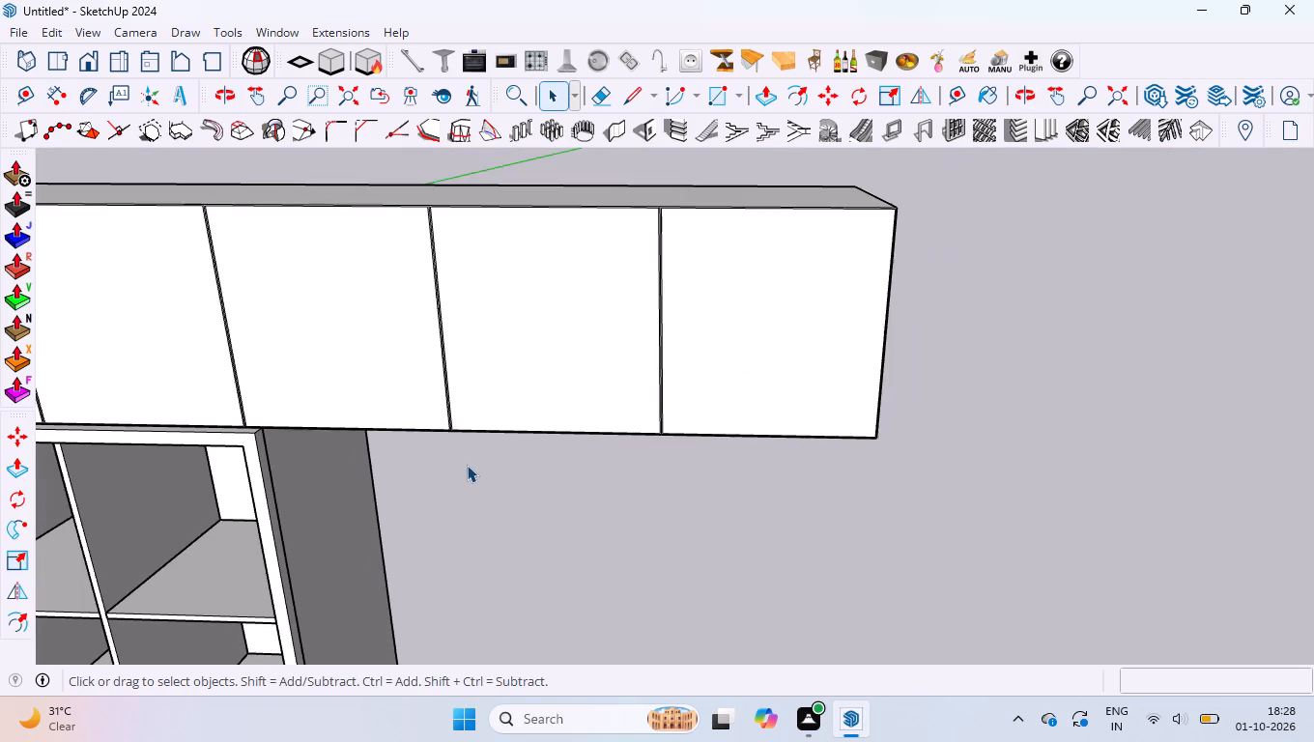
{"action": "scroll", "coordinate": [467, 465], "scroll_direction": "up", "scroll_amount": 11}
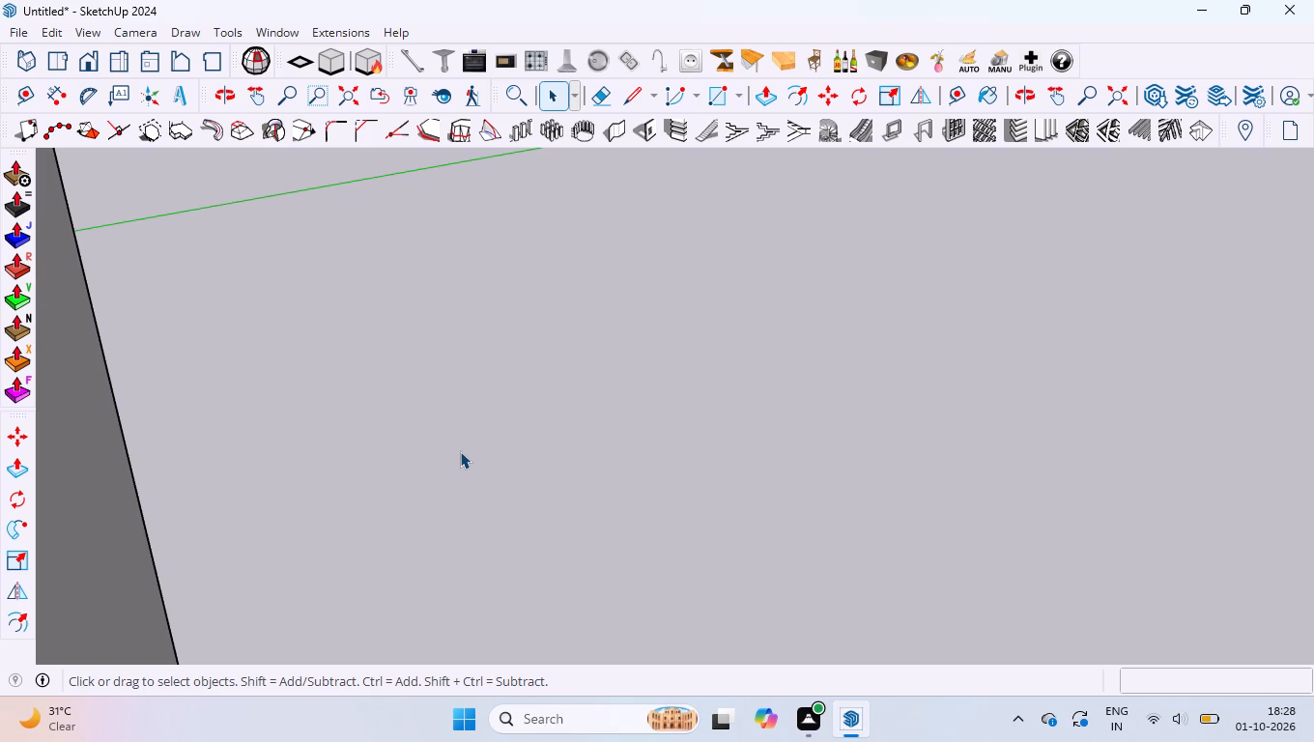
{"action": "scroll", "coordinate": [855, 149], "scroll_direction": "down", "scroll_amount": 20}
{"action": "scroll", "coordinate": [855, 149], "scroll_direction": "down", "scroll_amount": 2}
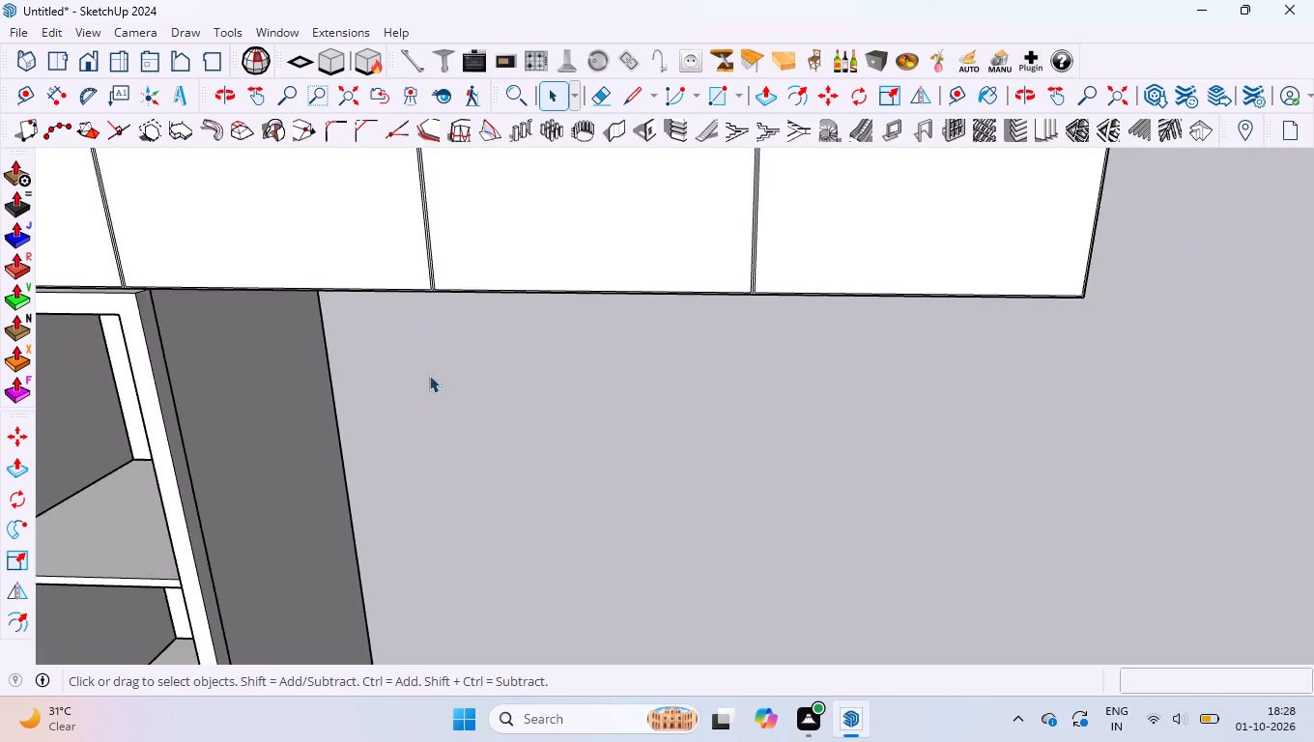
{"action": "scroll", "coordinate": [429, 375], "scroll_direction": "down", "scroll_amount": 12}
{"action": "scroll", "coordinate": [581, 412], "scroll_direction": "down", "scroll_amount": 5}
{"action": "scroll", "coordinate": [17, 291], "scroll_direction": "up", "scroll_amount": 16}
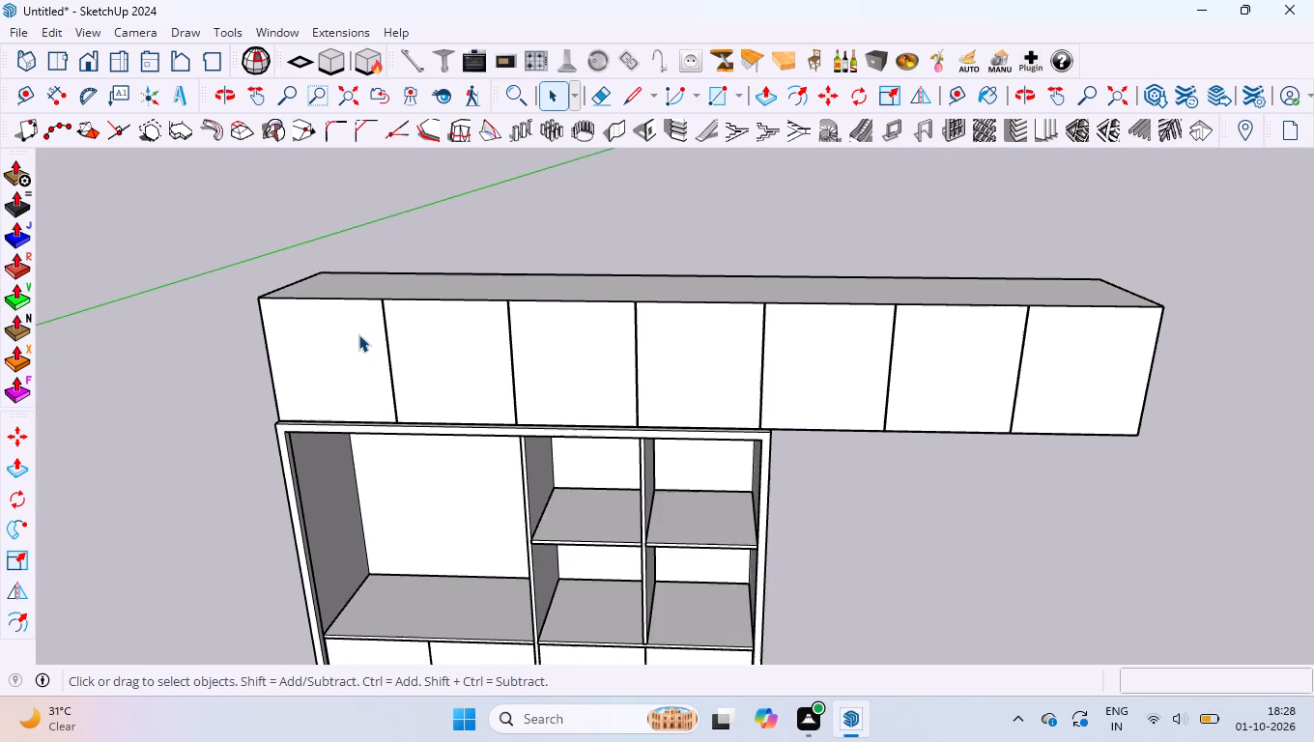
{"action": "left_click", "coordinate": [354, 348]}
{"action": "double_click", "coordinate": [354, 348]}
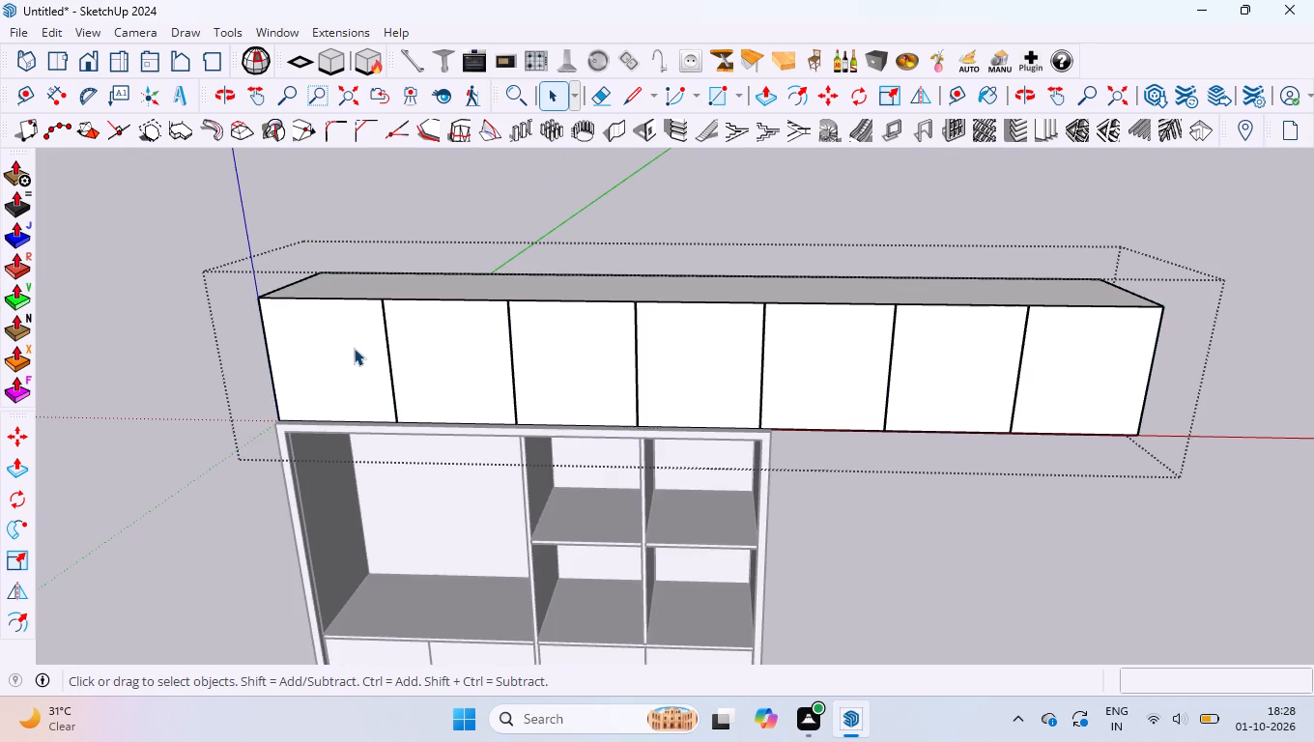
{"action": "left_click", "coordinate": [354, 348]}
{"action": "left_click", "coordinate": [451, 348], "text": "ctrl"}
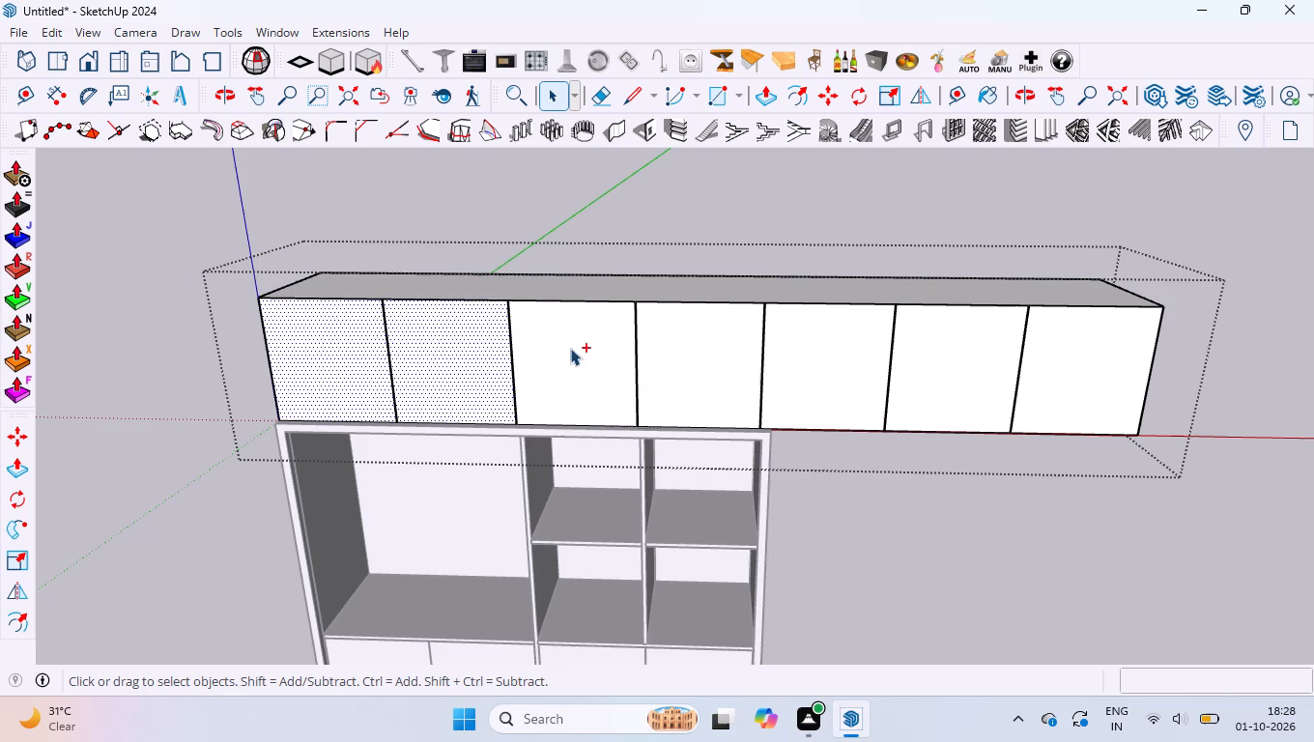
{"action": "left_click", "coordinate": [568, 348], "text": "ctrl"}
{"action": "left_click", "coordinate": [690, 346], "text": "ctrl"}
{"action": "left_click", "coordinate": [850, 366], "text": "ctrl"}
{"action": "left_click", "coordinate": [935, 357], "text": "ctrl"}
{"action": "left_click", "coordinate": [1056, 377], "text": "ctrl"}
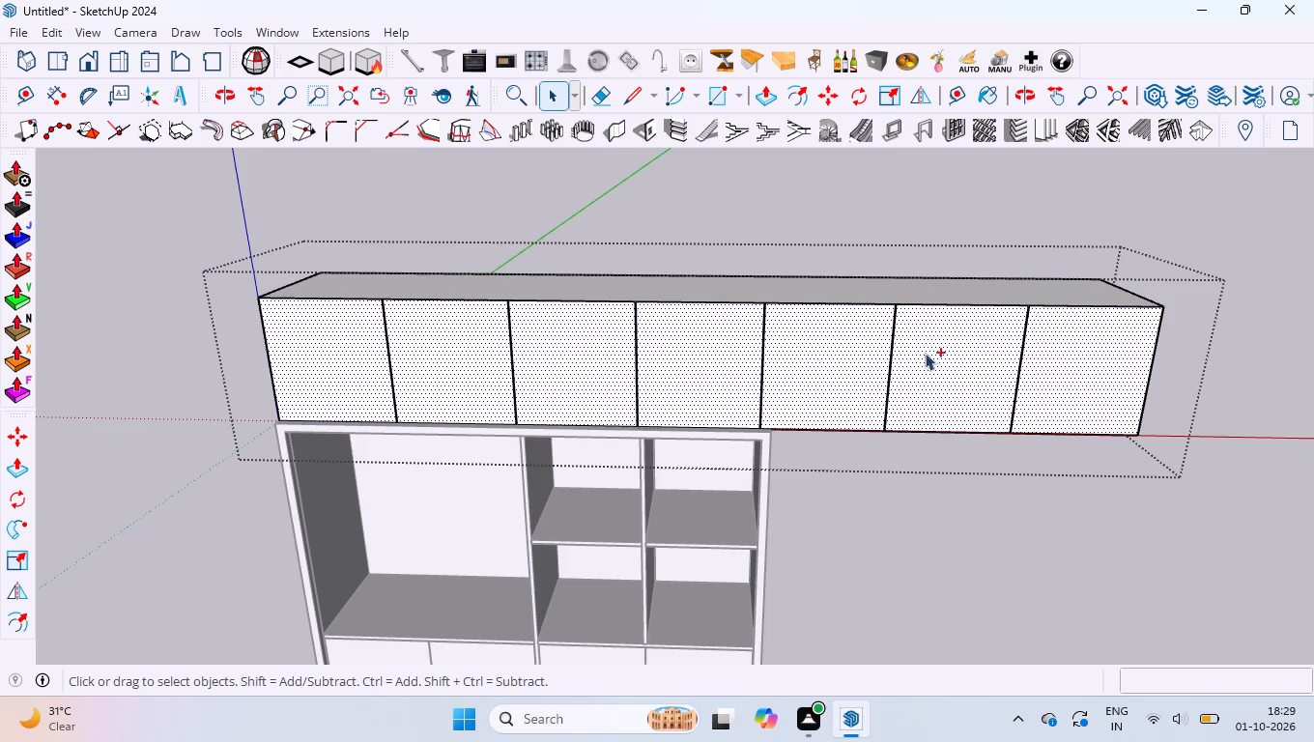
{"action": "left_click", "coordinate": [12, 234]}
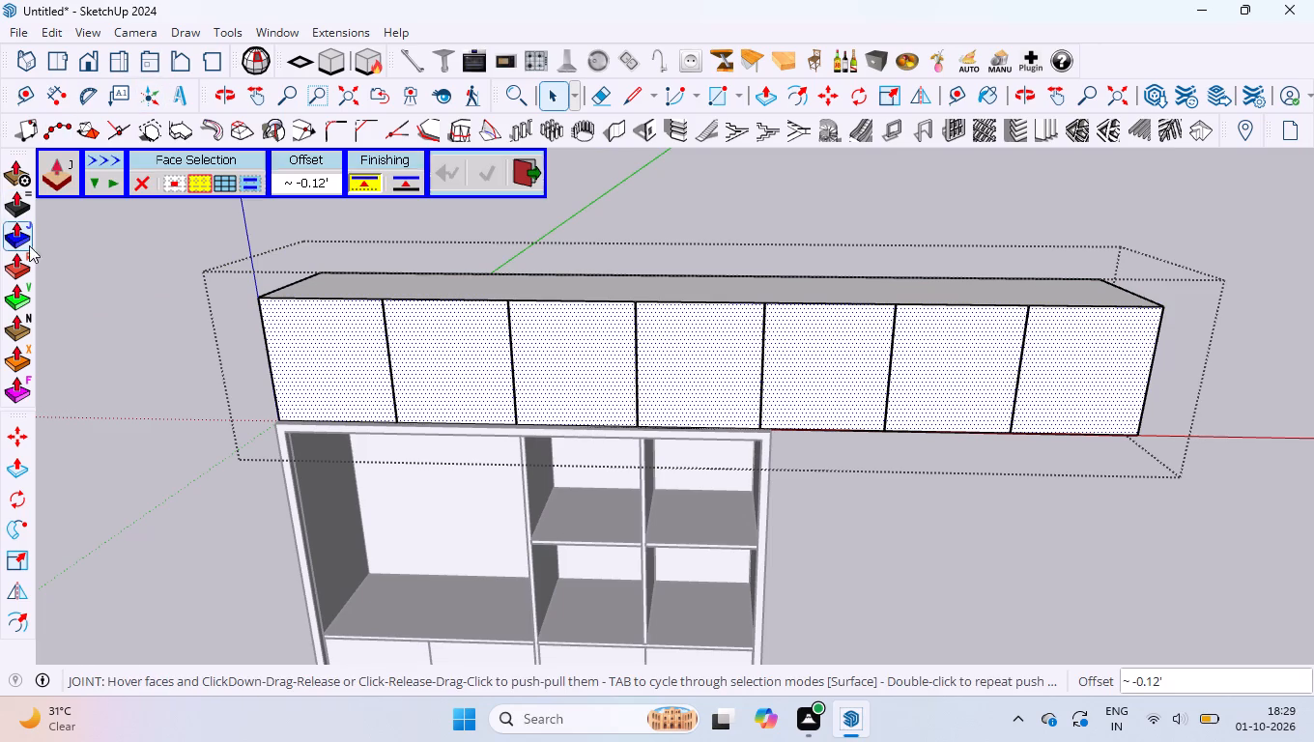
{"action": "left_click", "coordinate": [343, 363]}
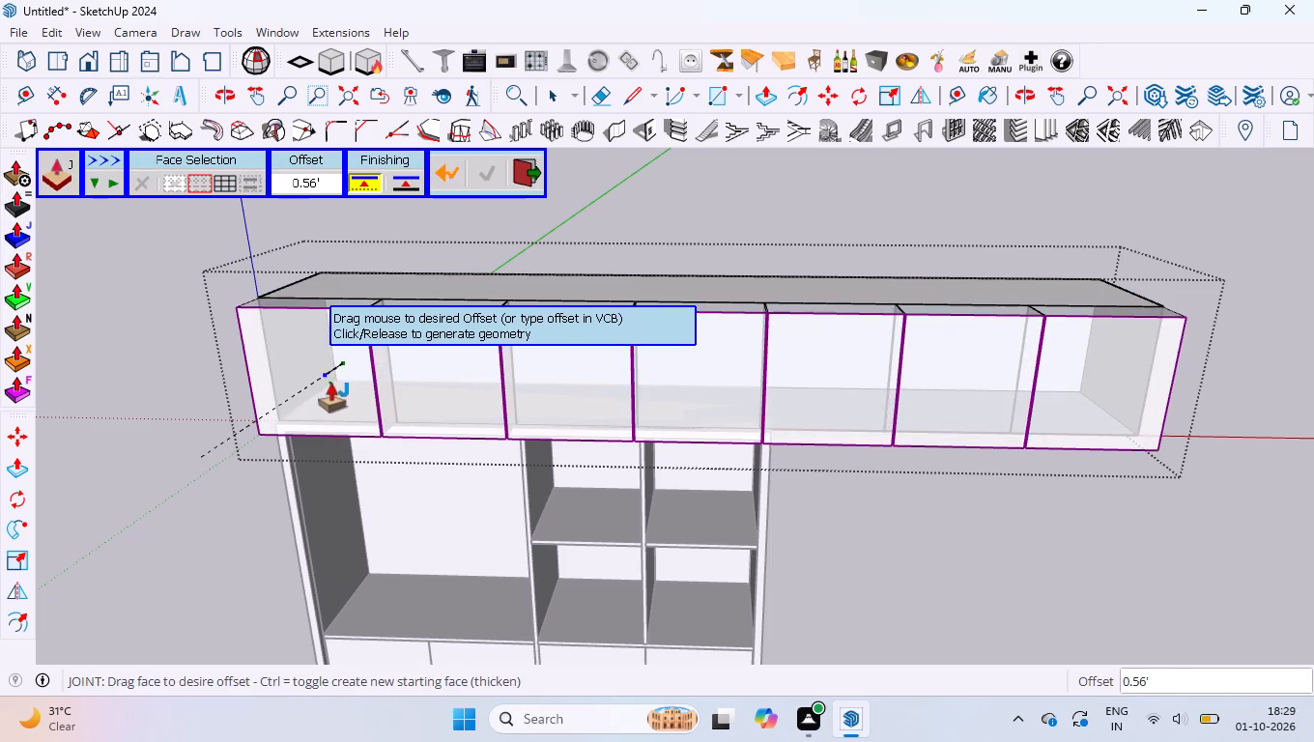
{"action": "type", "text": "18MM"}
{"action": "key", "text": "Return"}
{"action": "key", "text": "space"}
Examine the thickness and gaps of the loft shutters along the top edge, and leave the loft box for editing.
{"action": "scroll", "coordinate": [214, 311], "scroll_direction": "up", "scroll_amount": 13}
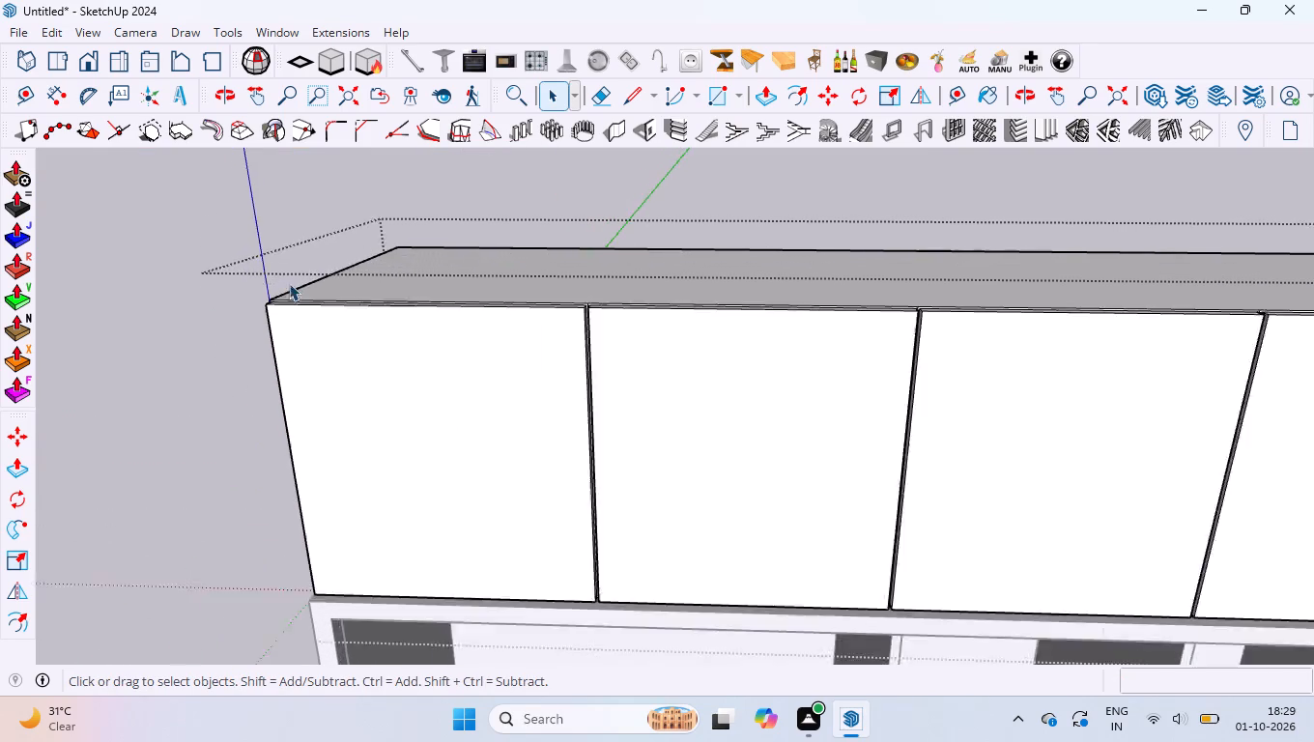
{"action": "scroll", "coordinate": [289, 283], "scroll_direction": "up", "scroll_amount": 11}
{"action": "scroll", "coordinate": [200, 404], "scroll_direction": "up", "scroll_amount": 10}
{"action": "middle_click_drag", "start_coordinate": [192, 384], "coordinate": [240, 351]}
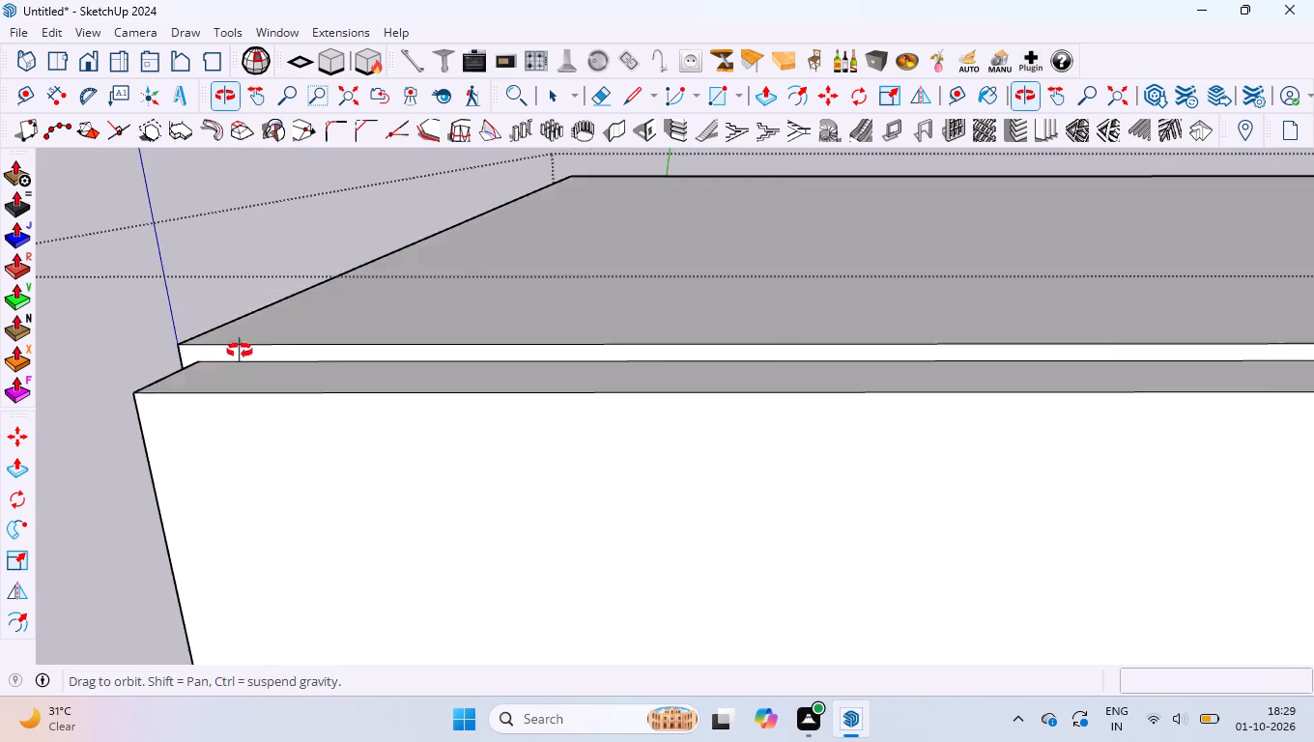
{"action": "middle_click_drag", "start_coordinate": [240, 351], "coordinate": [292, 344]}
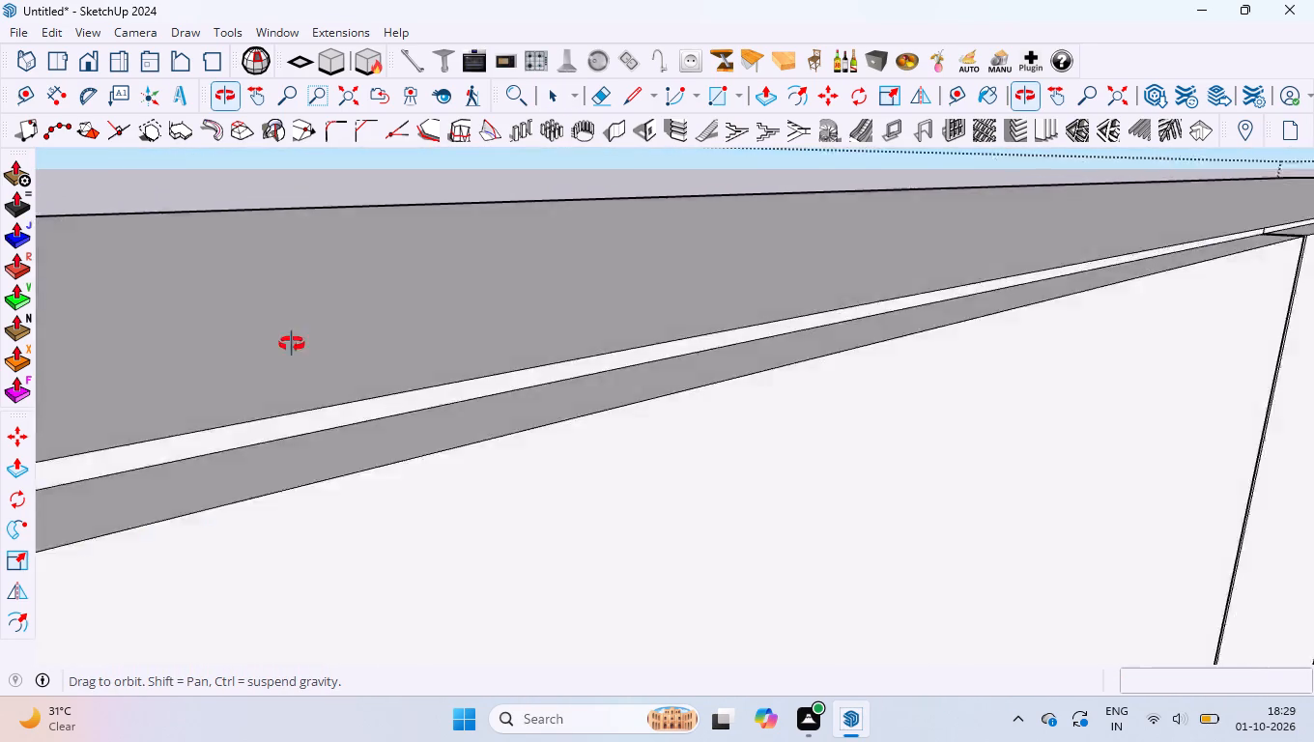
{"action": "middle_click_drag", "start_coordinate": [292, 344], "coordinate": [261, 336]}
{"action": "scroll", "coordinate": [259, 329], "scroll_direction": "down", "scroll_amount": 20}
{"action": "scroll", "coordinate": [259, 329], "scroll_direction": "down", "scroll_amount": 9}
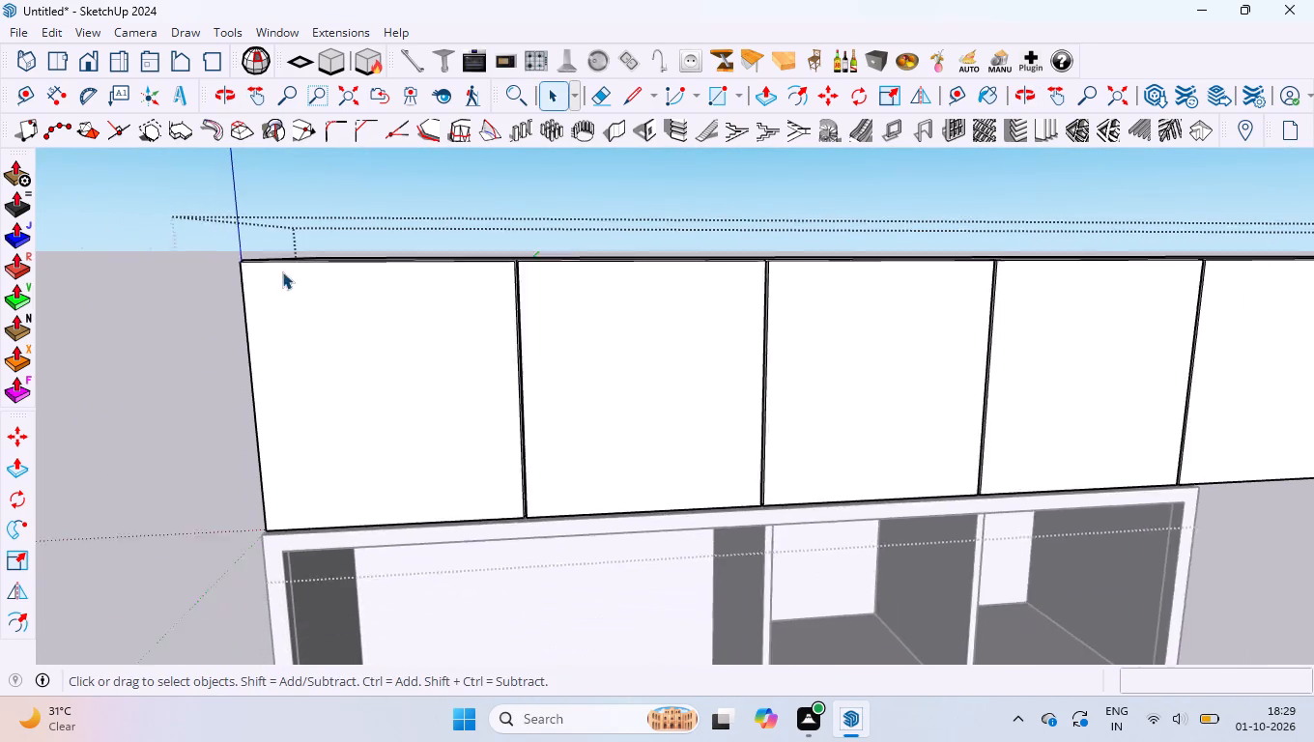
{"action": "scroll", "coordinate": [282, 271], "scroll_direction": "down", "scroll_amount": 11}
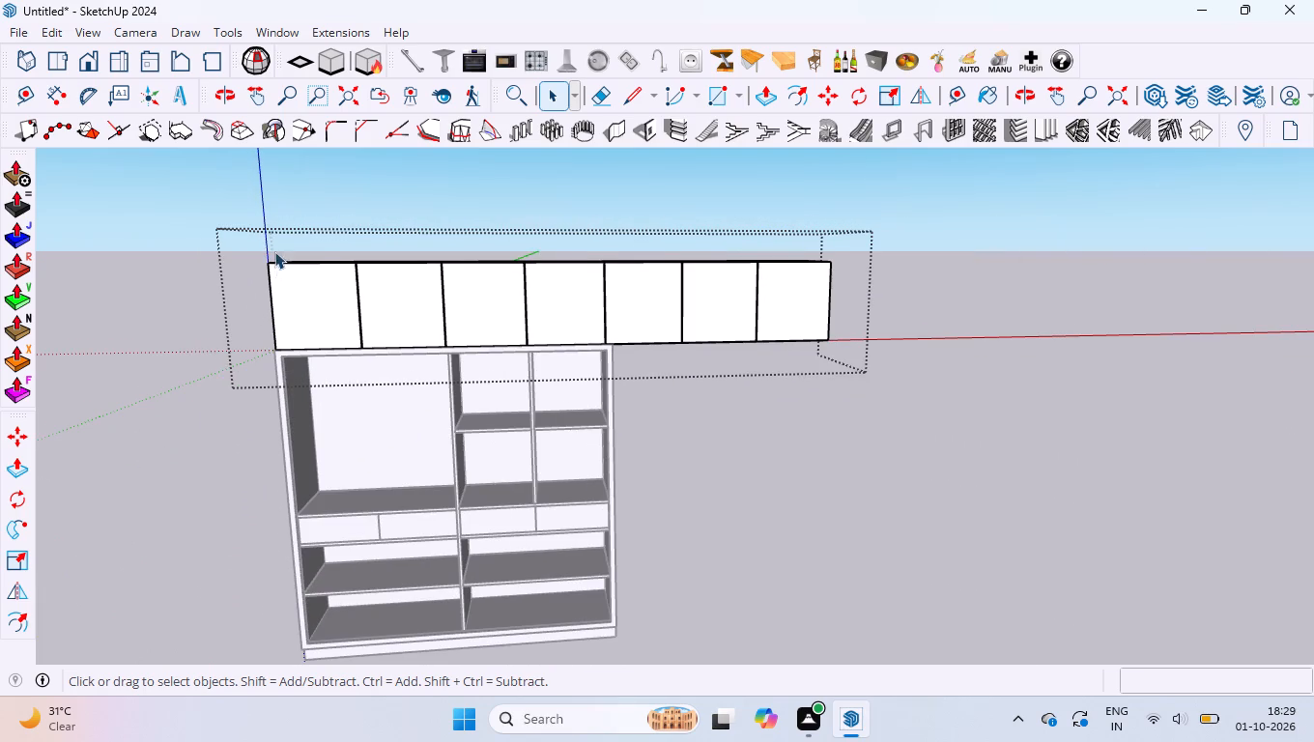
{"action": "scroll", "coordinate": [274, 251], "scroll_direction": "down", "scroll_amount": 3}
{"action": "left_click", "coordinate": [208, 288]}
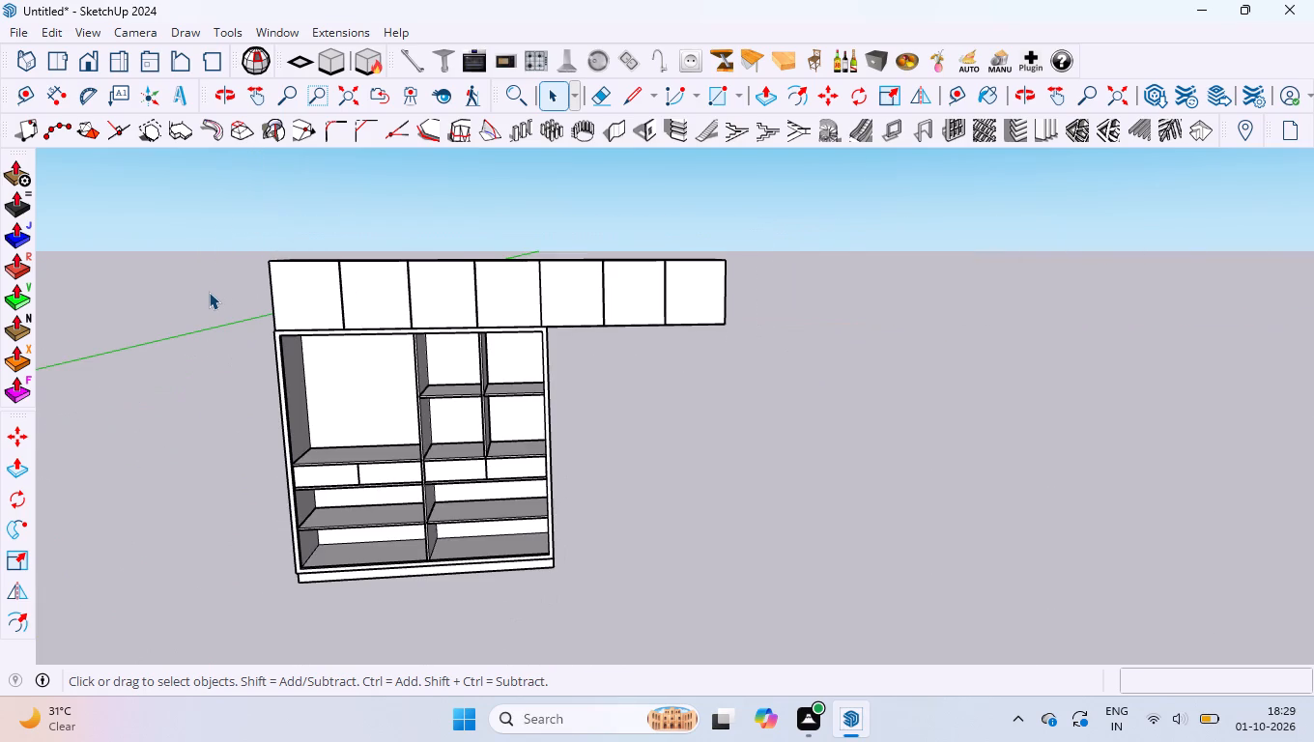
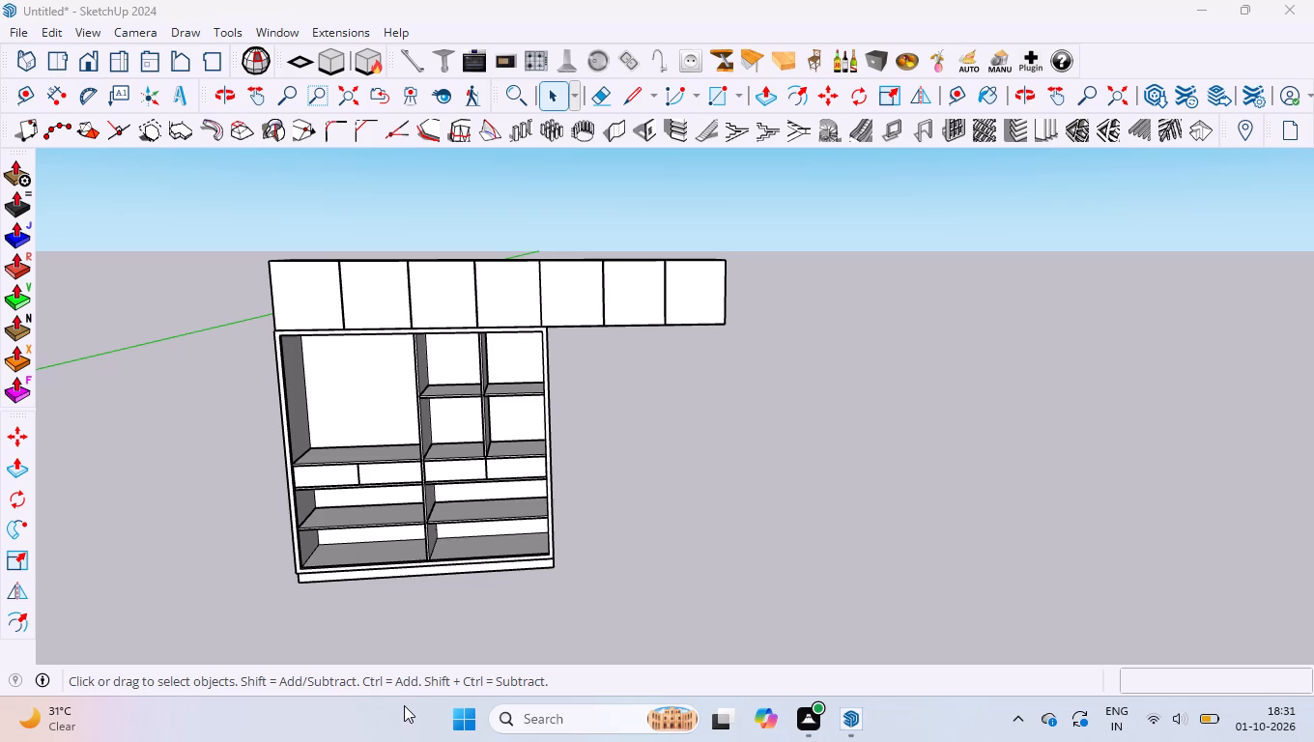
Examine the thickness of the loft shutters and the gaps between them along the loft's top front edge.
{"action": "left_click_drag", "start_coordinate": [1301, 330], "coordinate": [1313, 385]}
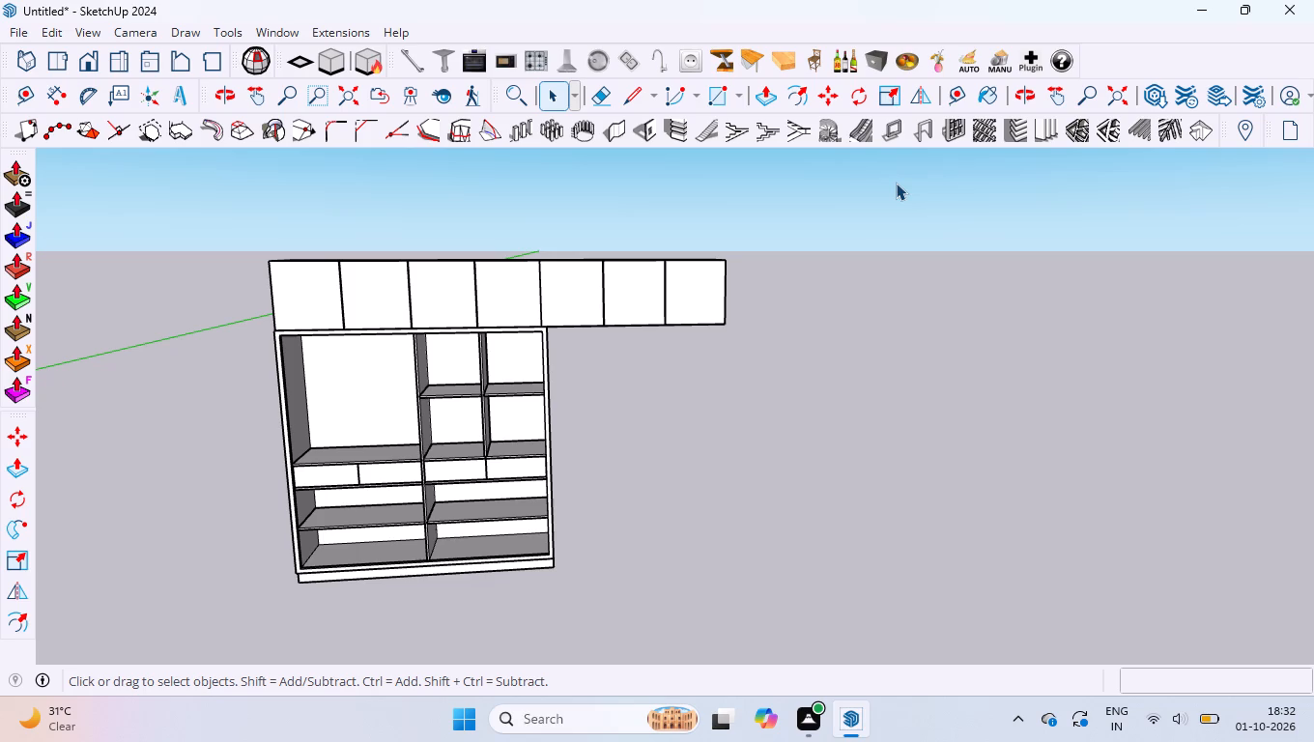
{"action": "scroll", "coordinate": [323, 367], "scroll_direction": "down", "scroll_amount": 2}
{"action": "scroll", "coordinate": [370, 449], "scroll_direction": "down", "scroll_amount": 1}
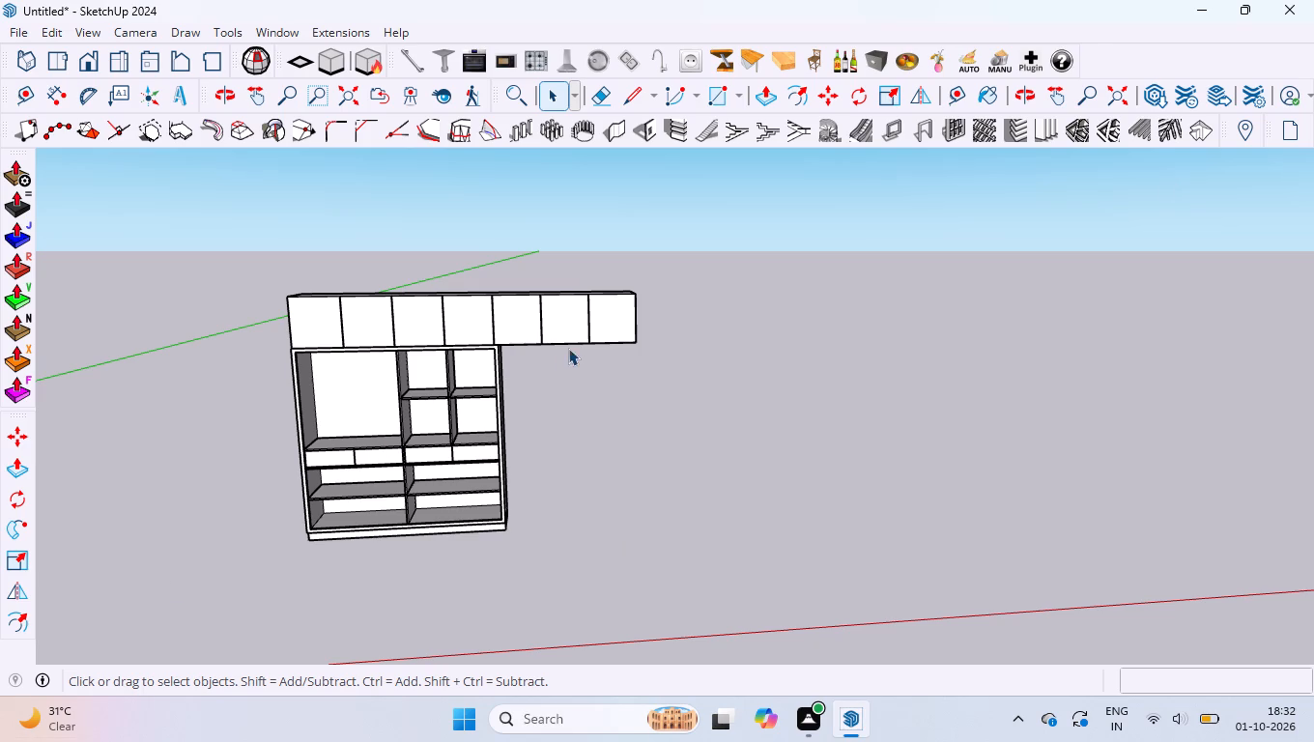
{"action": "scroll", "coordinate": [576, 314], "scroll_direction": "up", "scroll_amount": 13}
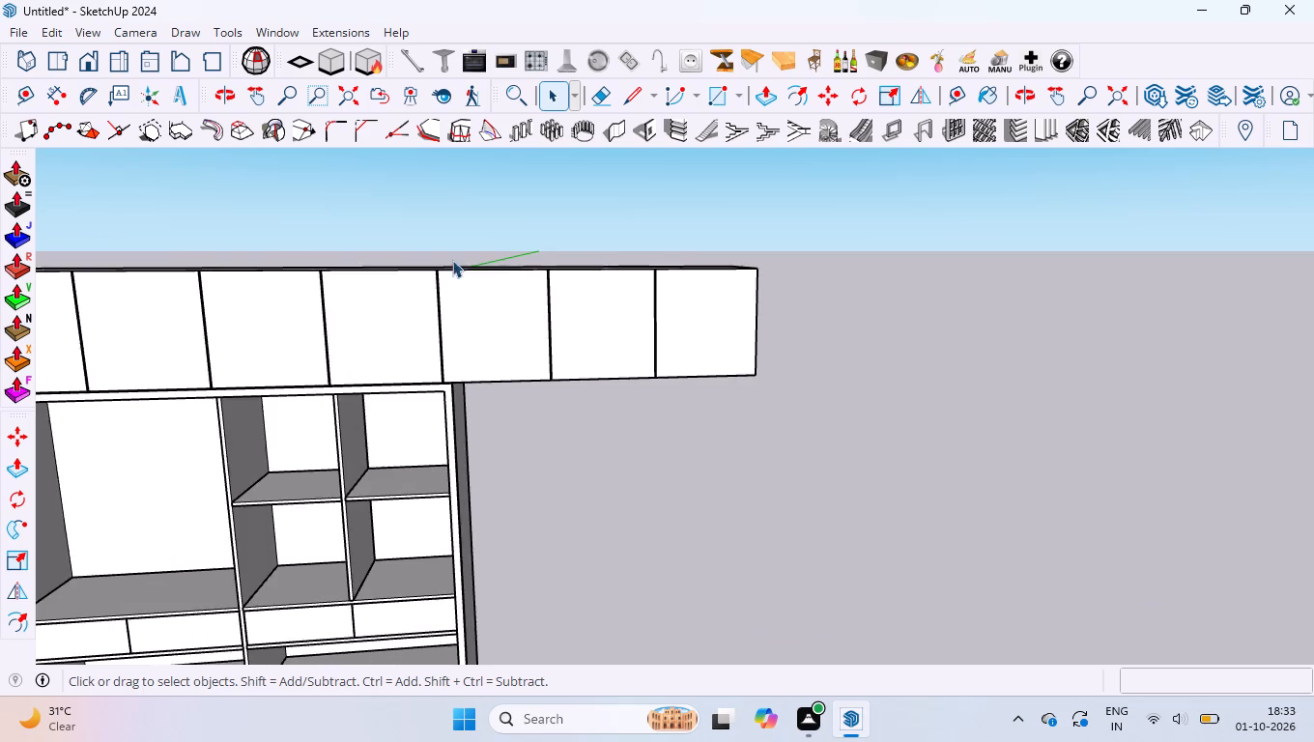
{"action": "scroll", "coordinate": [444, 242], "scroll_direction": "up", "scroll_amount": 10}
{"action": "middle_click_drag", "start_coordinate": [400, 255], "coordinate": [443, 337]}
{"action": "scroll", "coordinate": [452, 365], "scroll_direction": "up", "scroll_amount": 9}
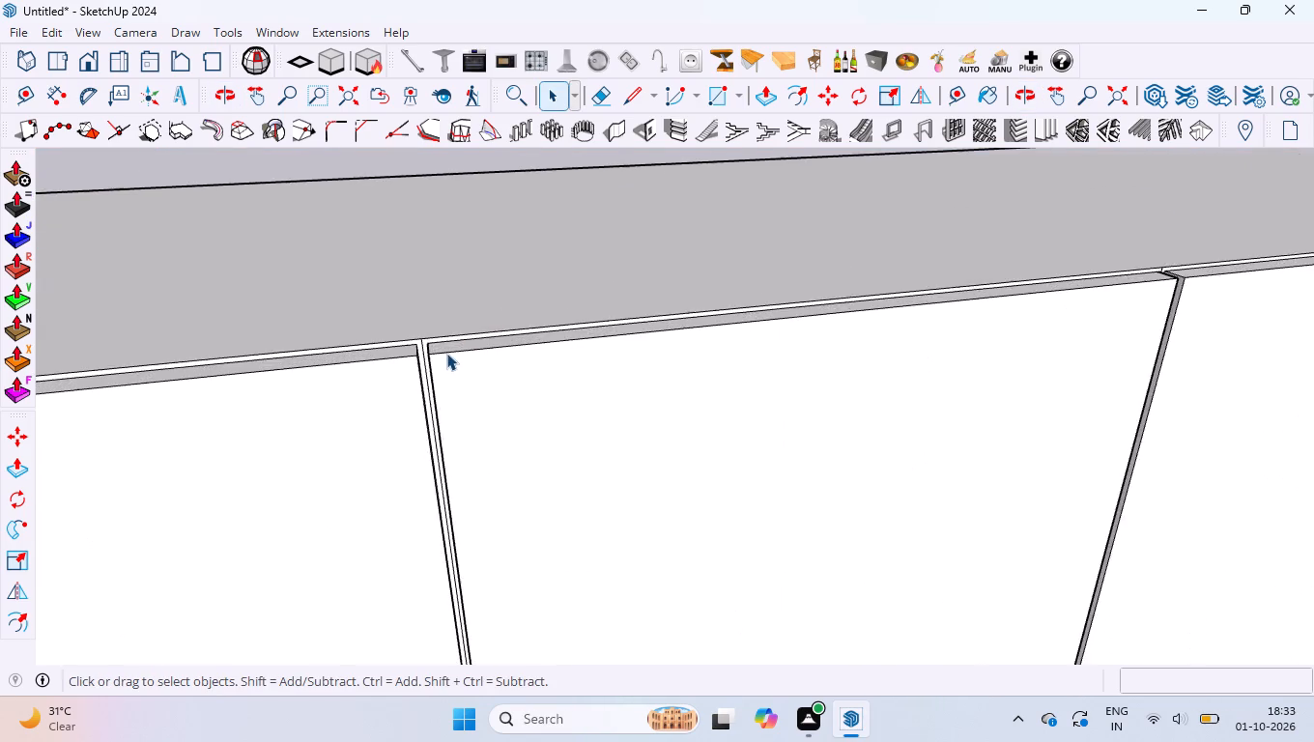
{"action": "scroll", "coordinate": [446, 353], "scroll_direction": "up", "scroll_amount": 17}
{"action": "scroll", "coordinate": [420, 327], "scroll_direction": "down", "scroll_amount": 13}
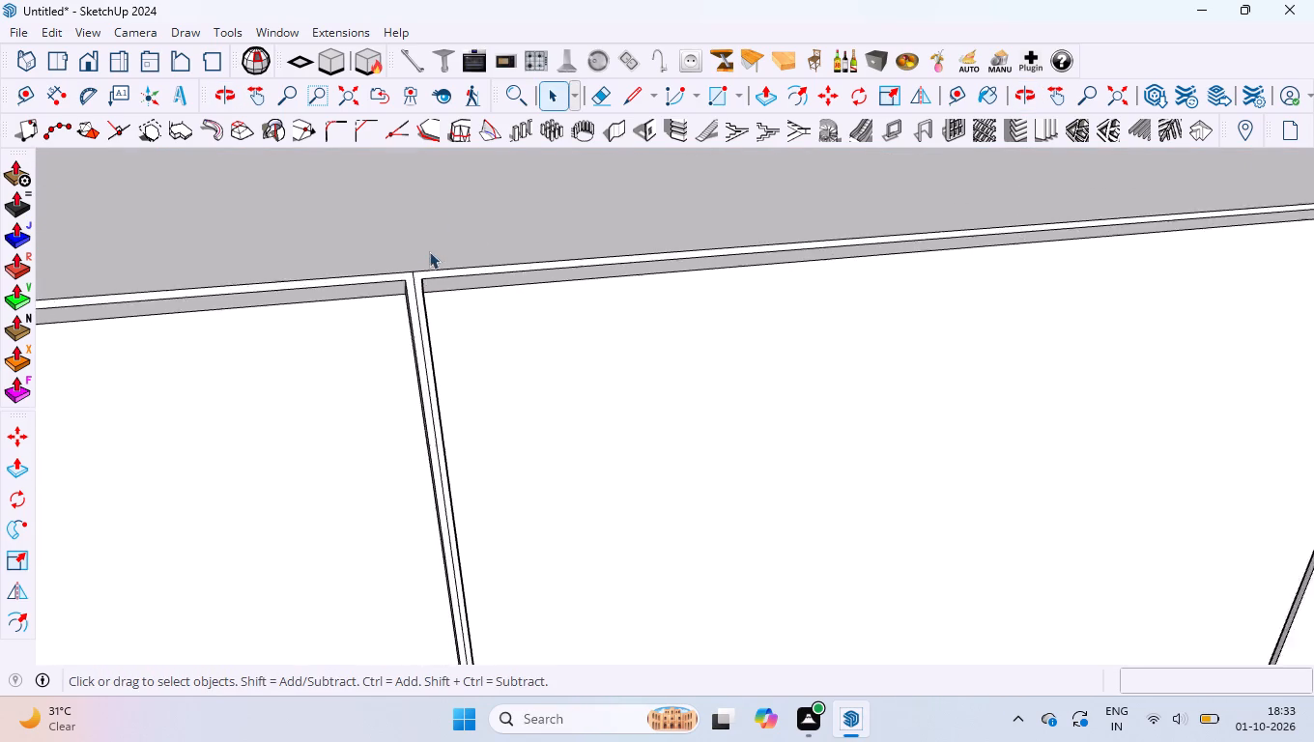
{"action": "scroll", "coordinate": [429, 251], "scroll_direction": "down", "scroll_amount": 2}
{"action": "scroll", "coordinate": [415, 277], "scroll_direction": "down", "scroll_amount": 20}
{"action": "scroll", "coordinate": [415, 277], "scroll_direction": "down", "scroll_amount": 1}
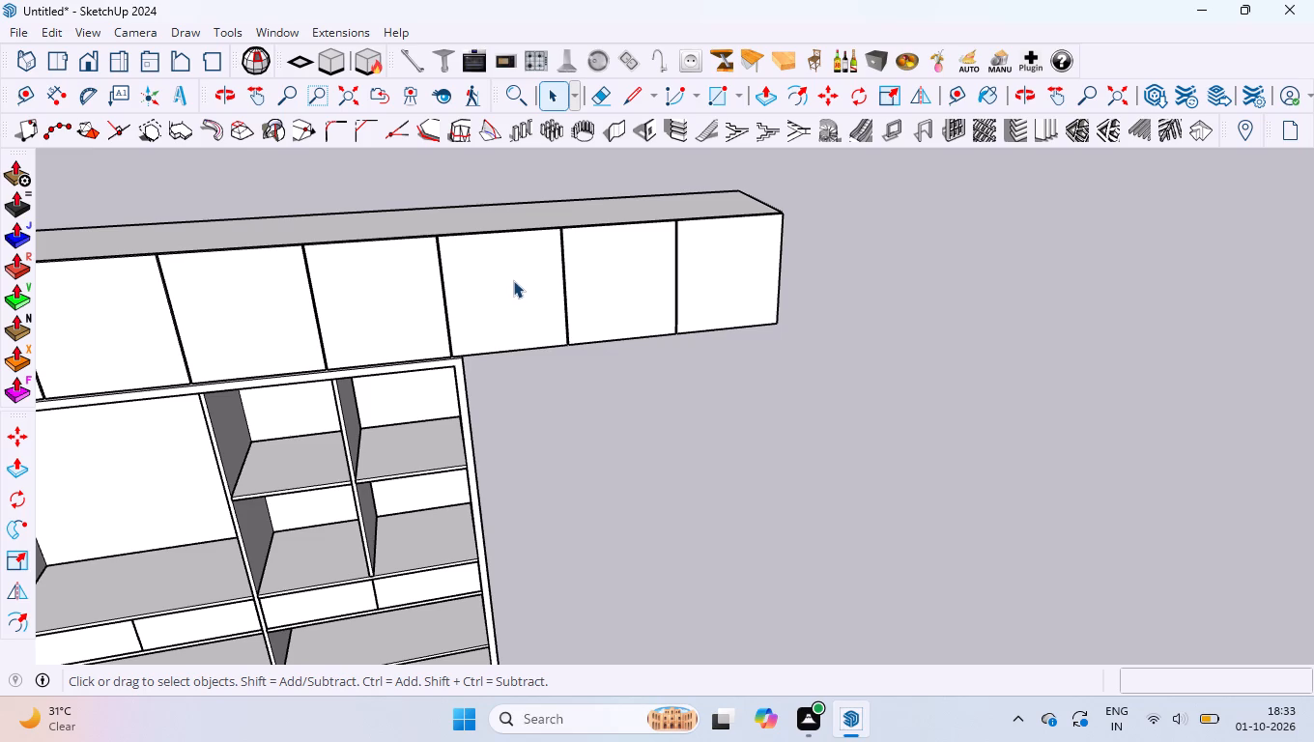
{"action": "scroll", "coordinate": [428, 359], "scroll_direction": "down", "scroll_amount": 12}
Make a new group and draw a 5' by 2' rectangle in it on the ground beside the wardrobe.
{"action": "scroll", "coordinate": [563, 430], "scroll_direction": "up", "scroll_amount": 7}
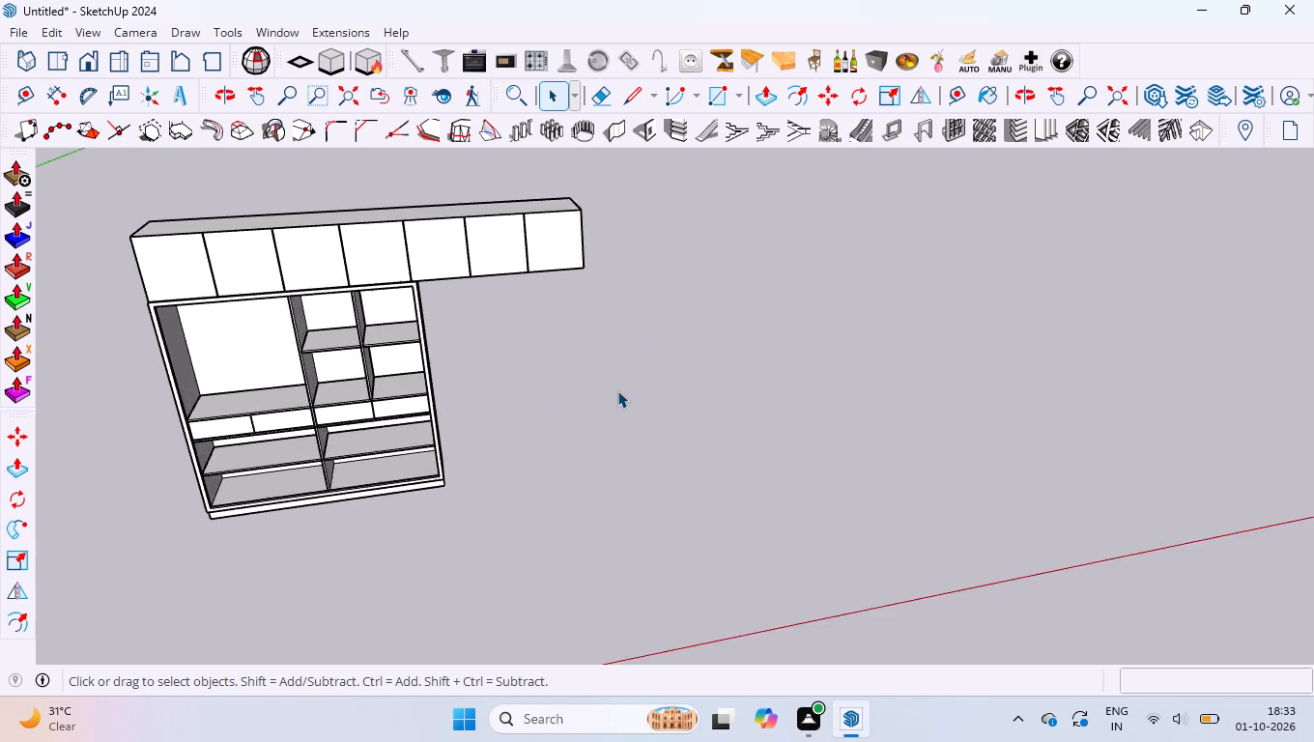
{"action": "scroll", "coordinate": [617, 390], "scroll_direction": "up", "scroll_amount": 2}
{"action": "right_click", "coordinate": [617, 388]}
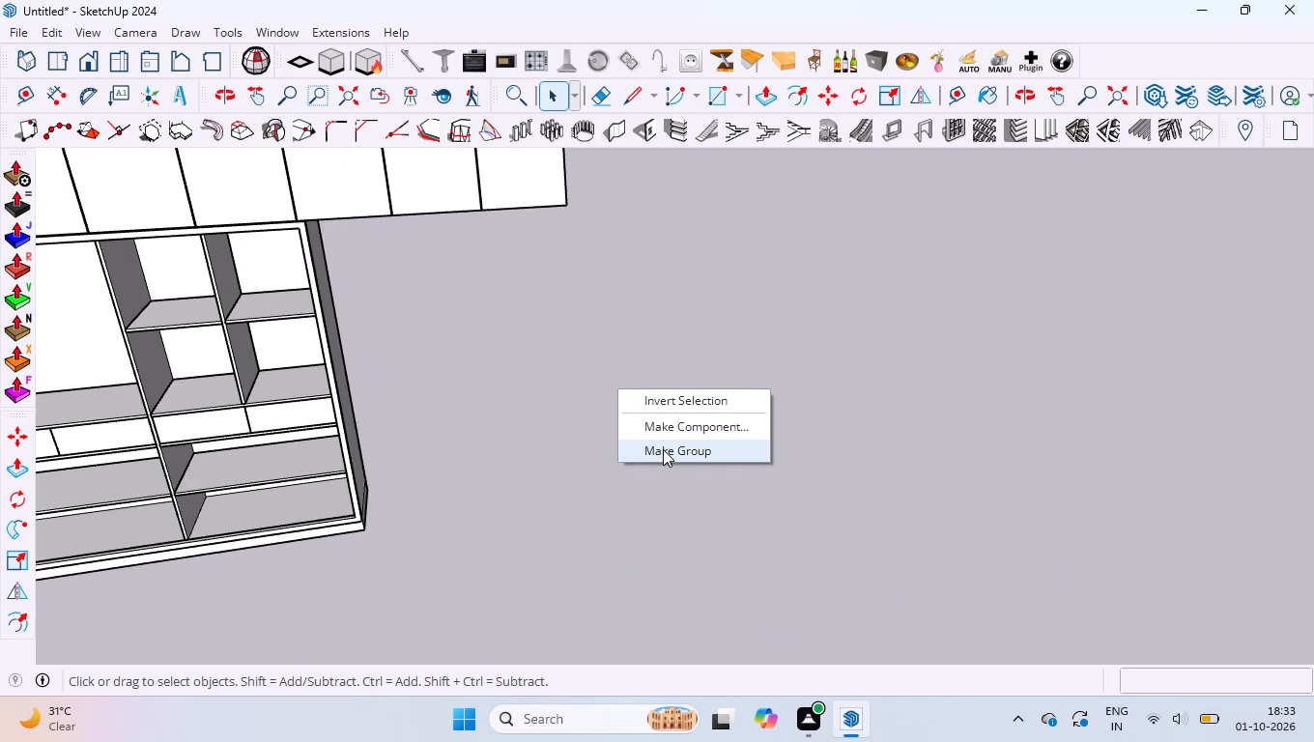
{"action": "left_click", "coordinate": [663, 449]}
{"action": "key", "text": "r"}
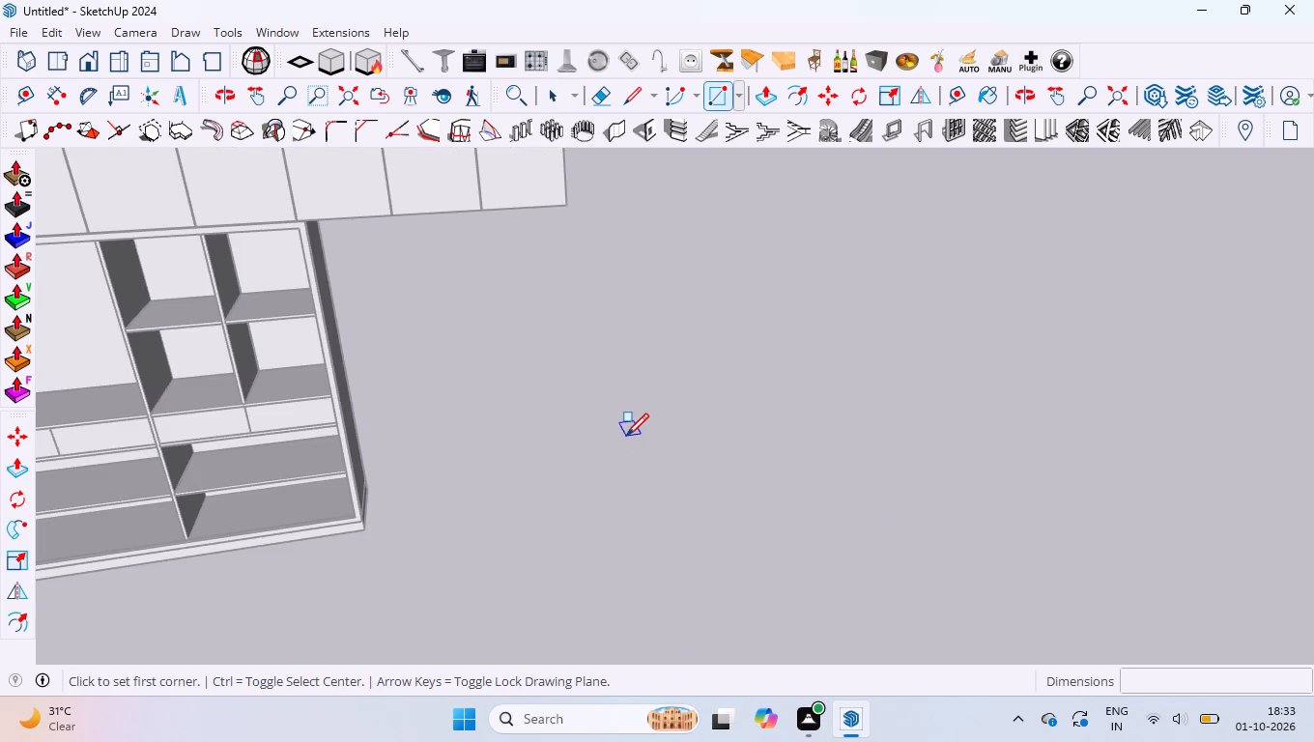
{"action": "left_click", "coordinate": [598, 478]}
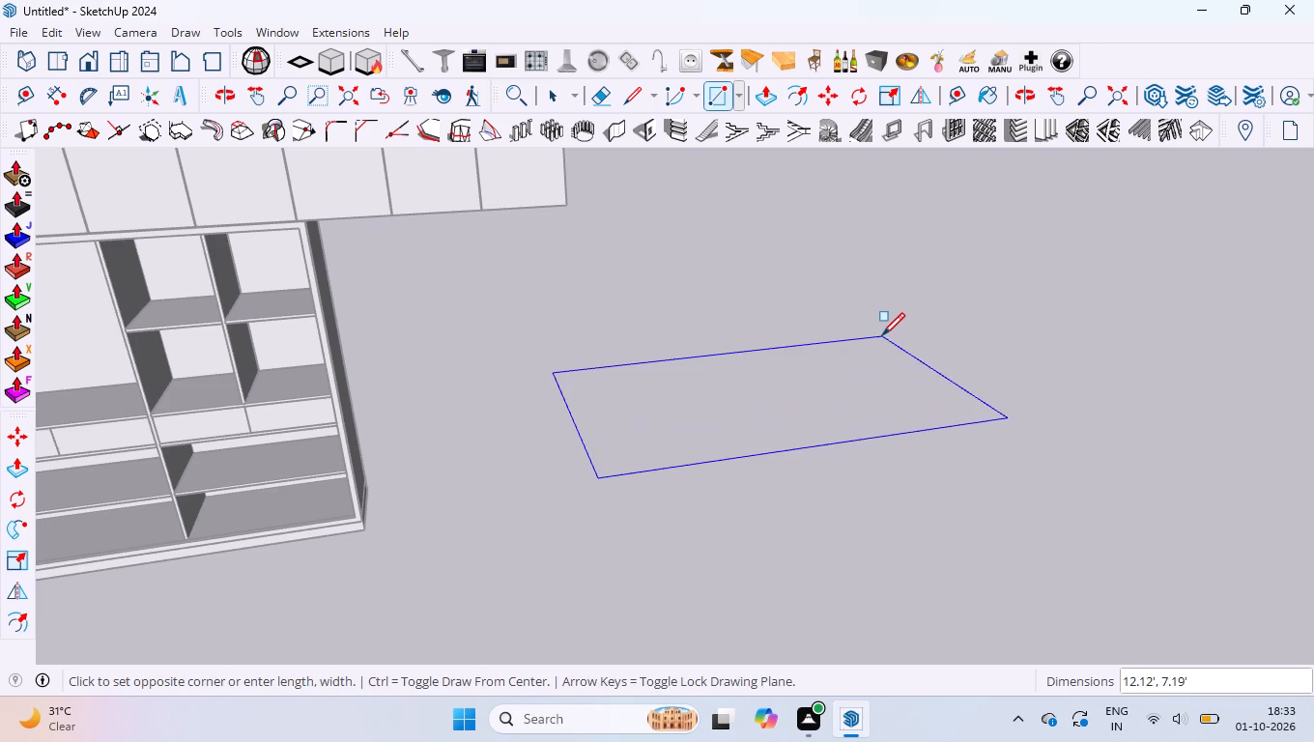
{"action": "type", "text": "5'"}
{"action": "key", "text": "comma"}
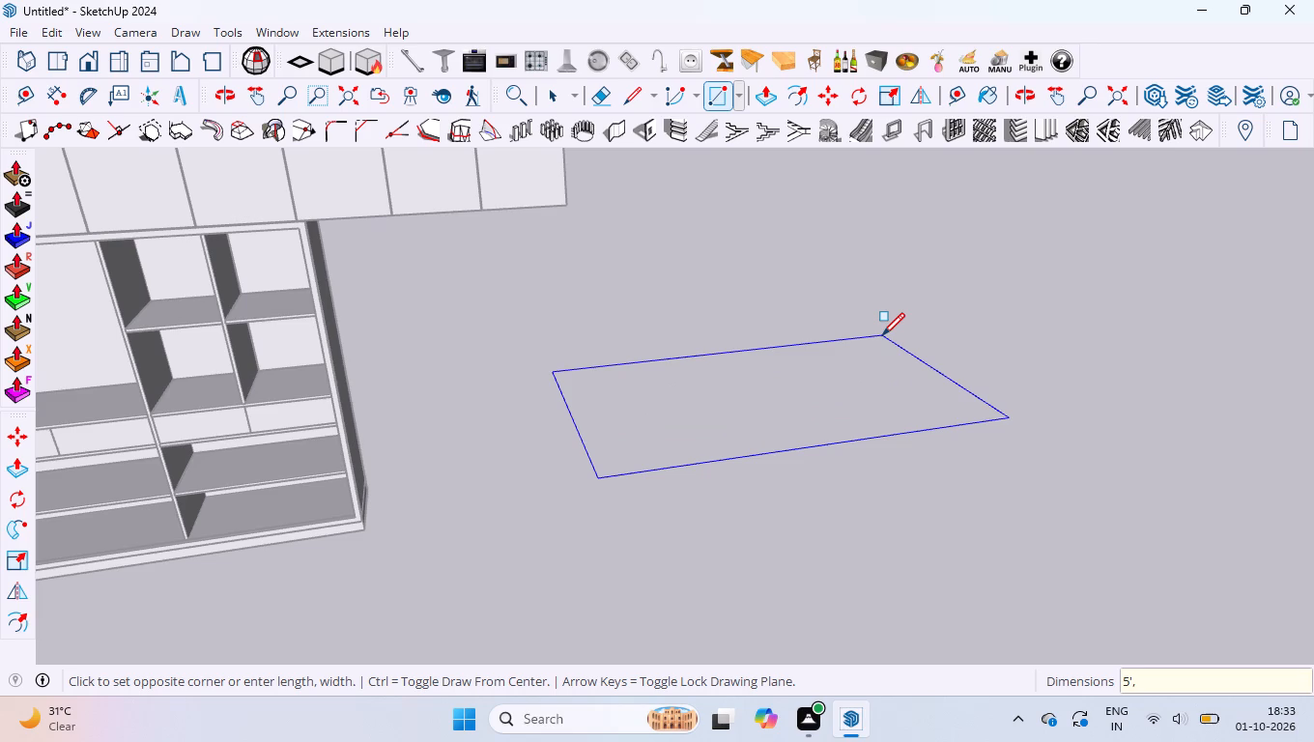
{"action": "type", "text": "2'"}
{"action": "key", "text": "Return"}
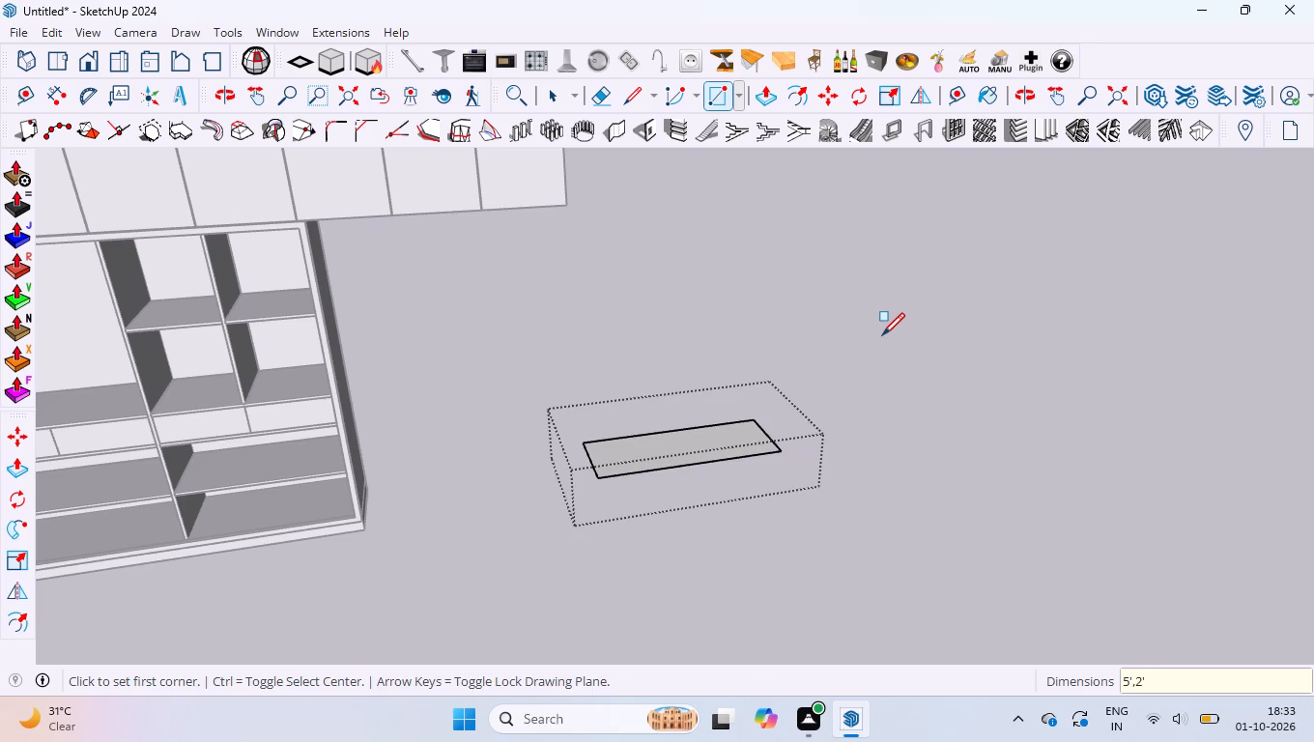
Extrude the 5' by 2' rectangle upward by 9.5" into a box, and leave its group.
{"action": "key", "text": "p"}
{"action": "scroll", "coordinate": [792, 394], "scroll_direction": "up", "scroll_amount": 11}
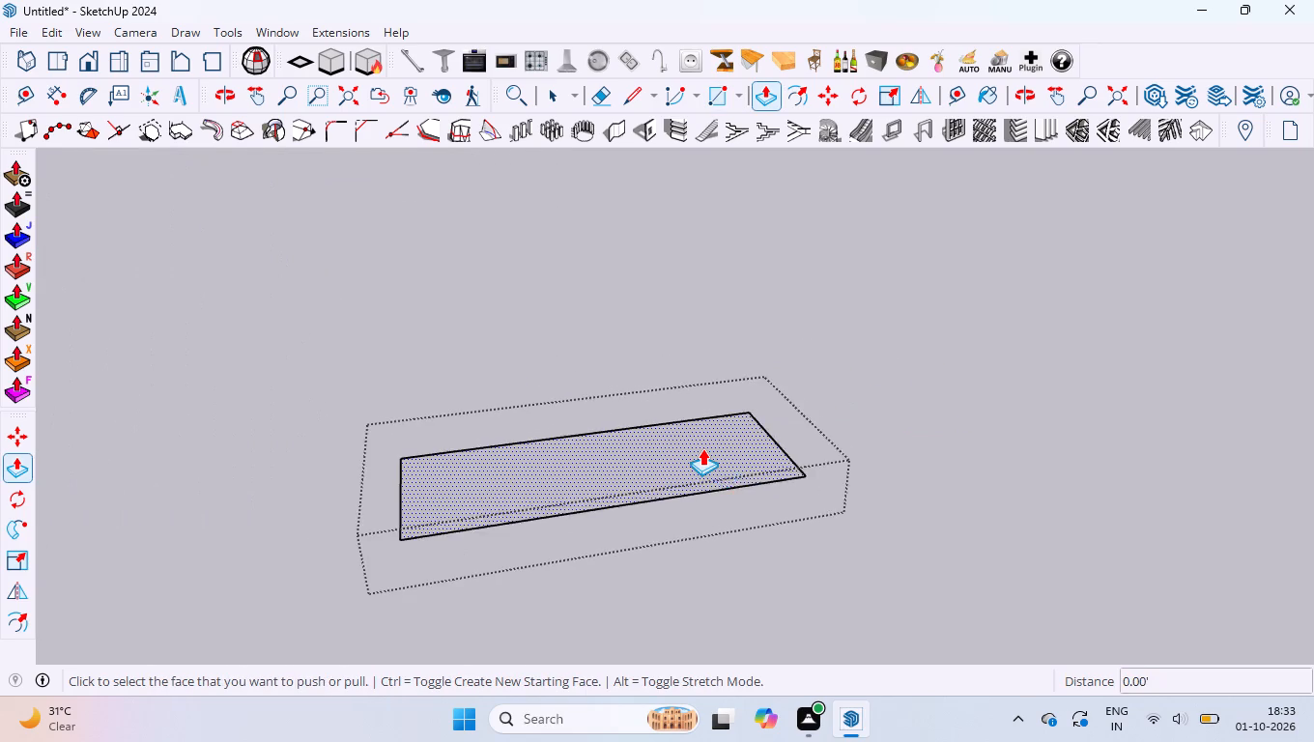
{"action": "scroll", "coordinate": [702, 448], "scroll_direction": "up", "scroll_amount": 6}
{"action": "left_click", "coordinate": [702, 448]}
{"action": "type", "text": "9.5\""}
{"action": "key", "text": "Return"}
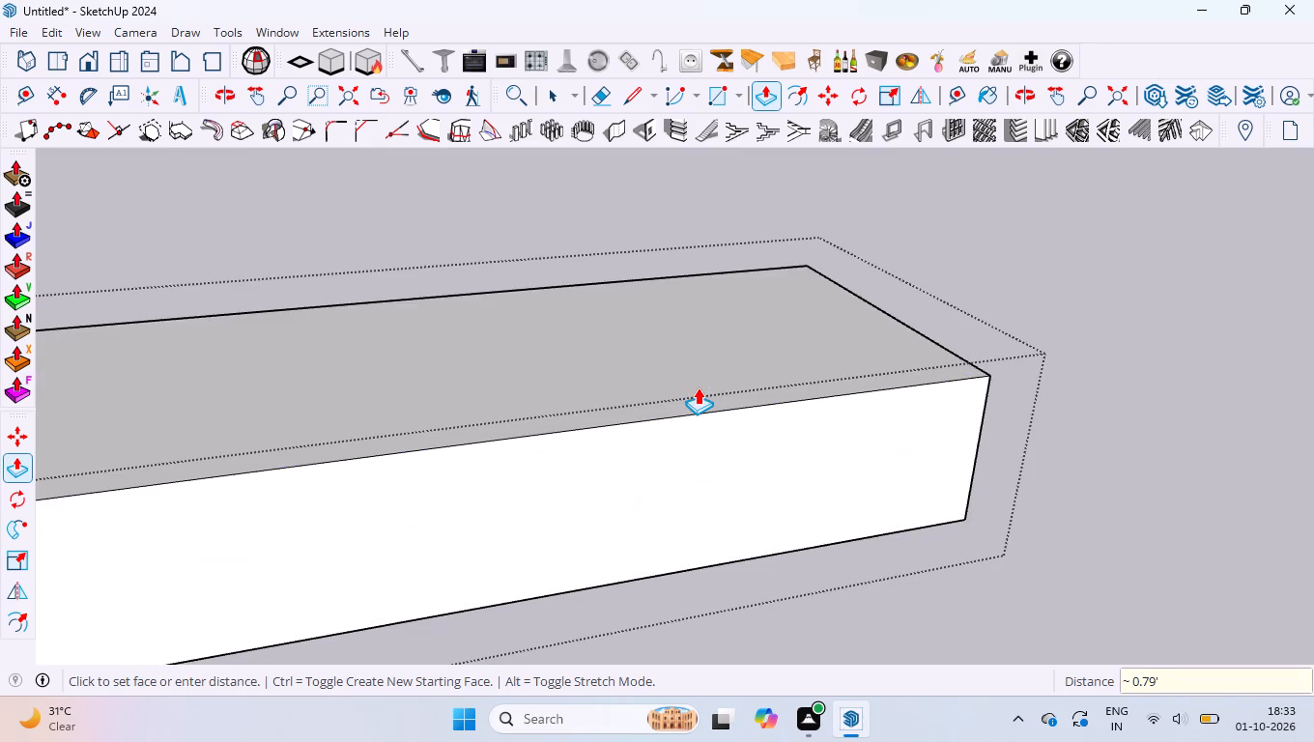
{"action": "scroll", "coordinate": [686, 376], "scroll_direction": "down", "scroll_amount": 20}
{"action": "scroll", "coordinate": [540, 399], "scroll_direction": "up", "scroll_amount": 3}
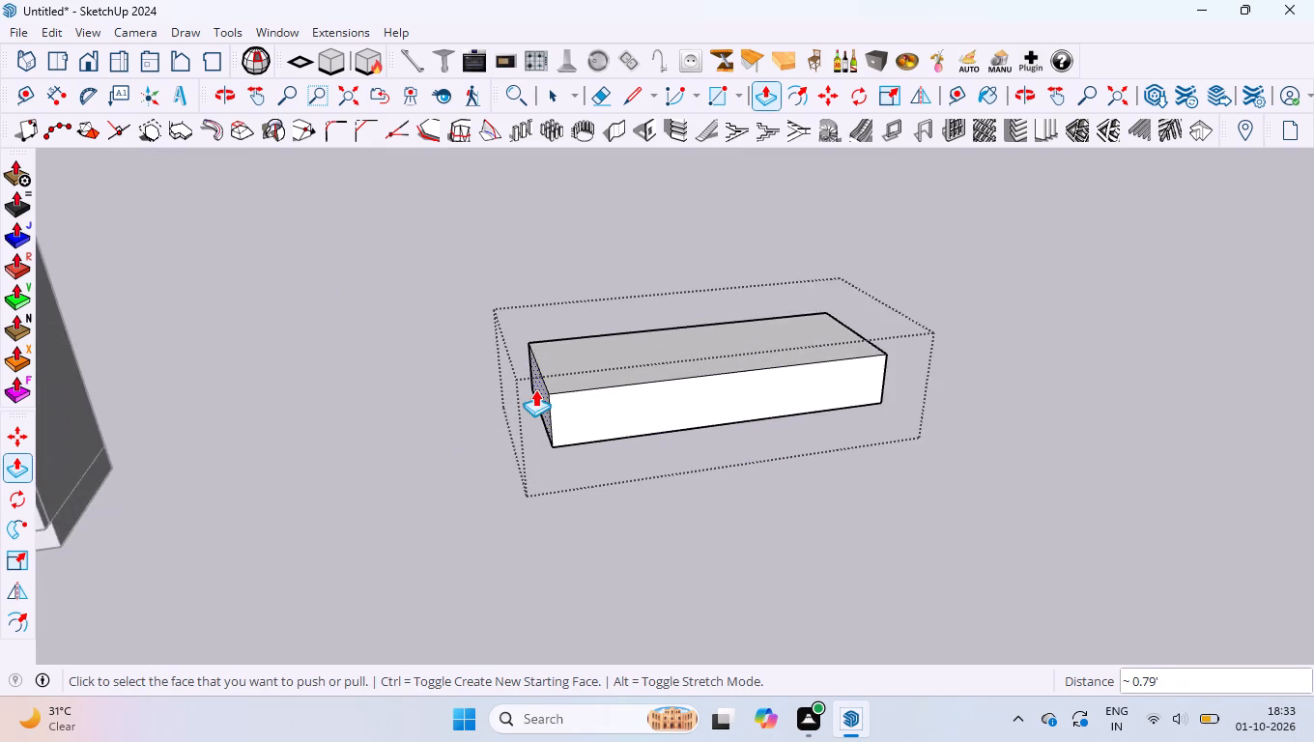
{"action": "scroll", "coordinate": [530, 467], "scroll_direction": "down", "scroll_amount": 6}
{"action": "key", "text": "Return"}
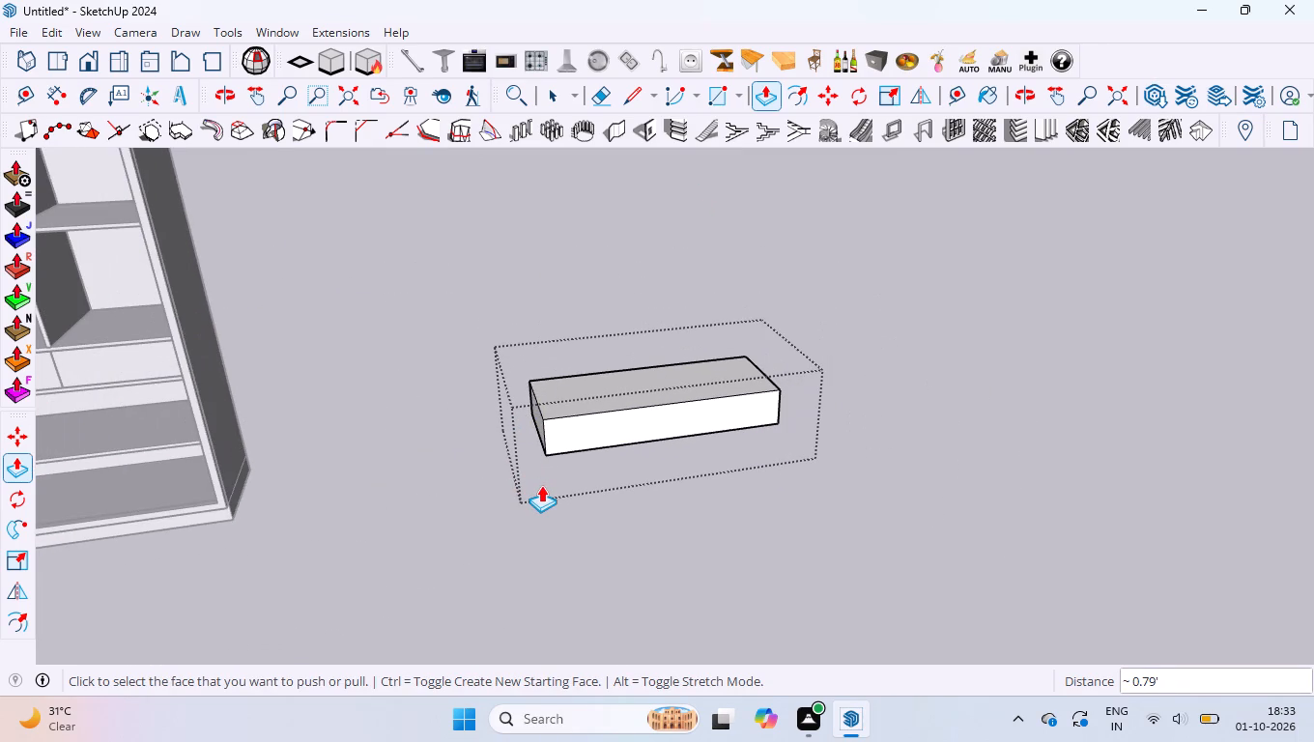
{"action": "key", "text": "space"}
{"action": "left_click", "coordinate": [342, 552]}
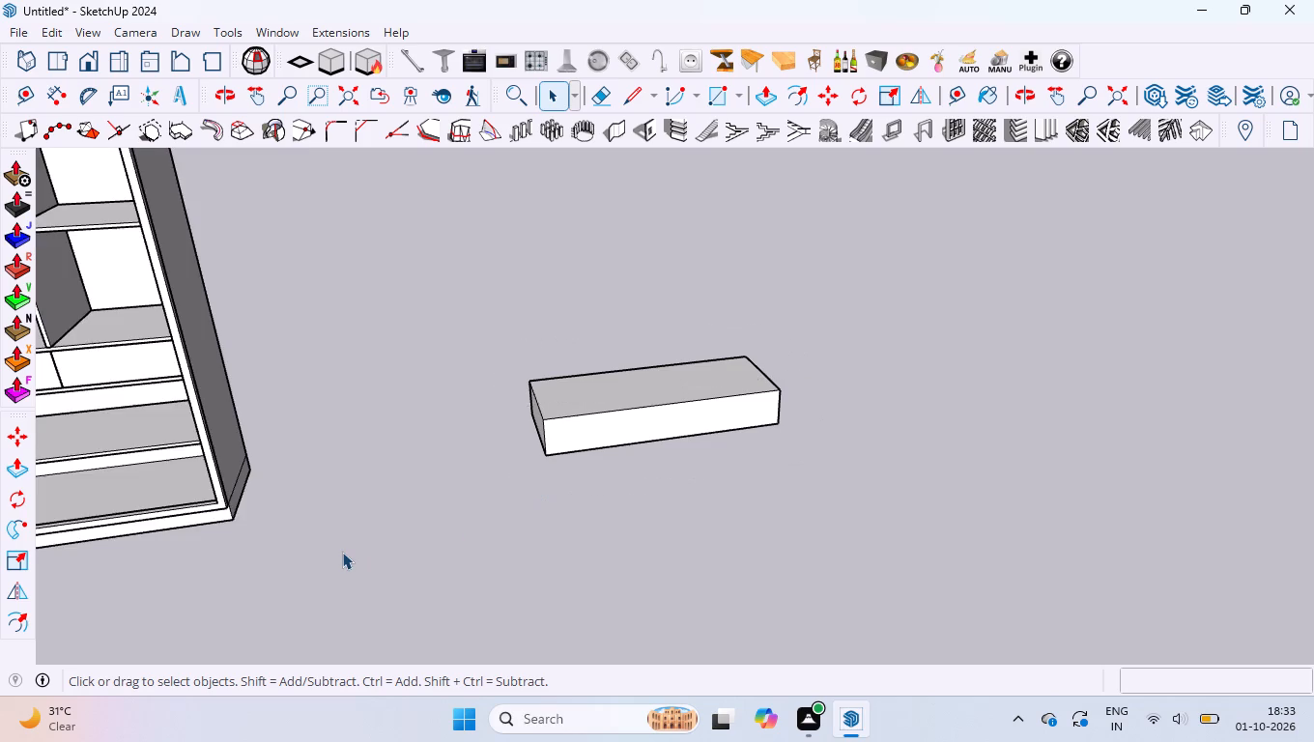
Place a guide line on the wardrobe's outer side, 1'11.5" above its bottom edge.
{"action": "scroll", "coordinate": [342, 552], "scroll_direction": "down", "scroll_amount": 3}
{"action": "scroll", "coordinate": [270, 500], "scroll_direction": "up", "scroll_amount": 3}
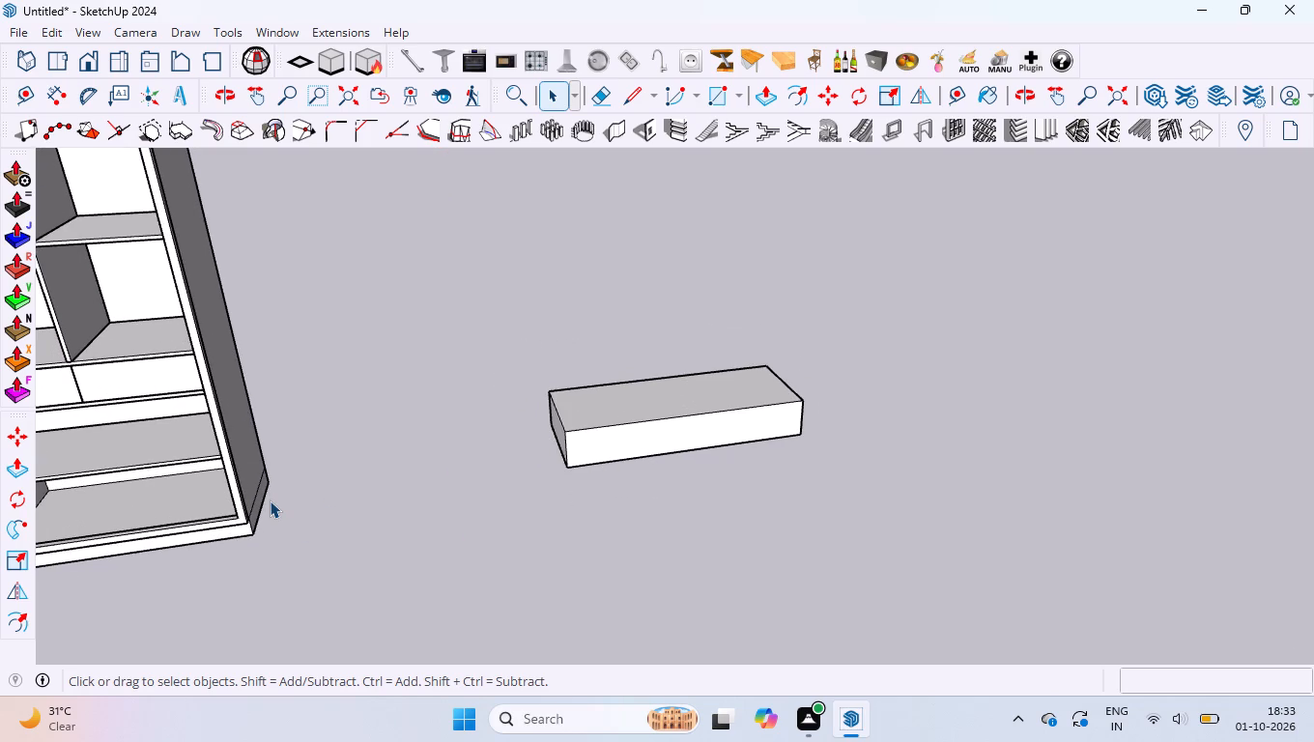
{"action": "key", "text": "t"}
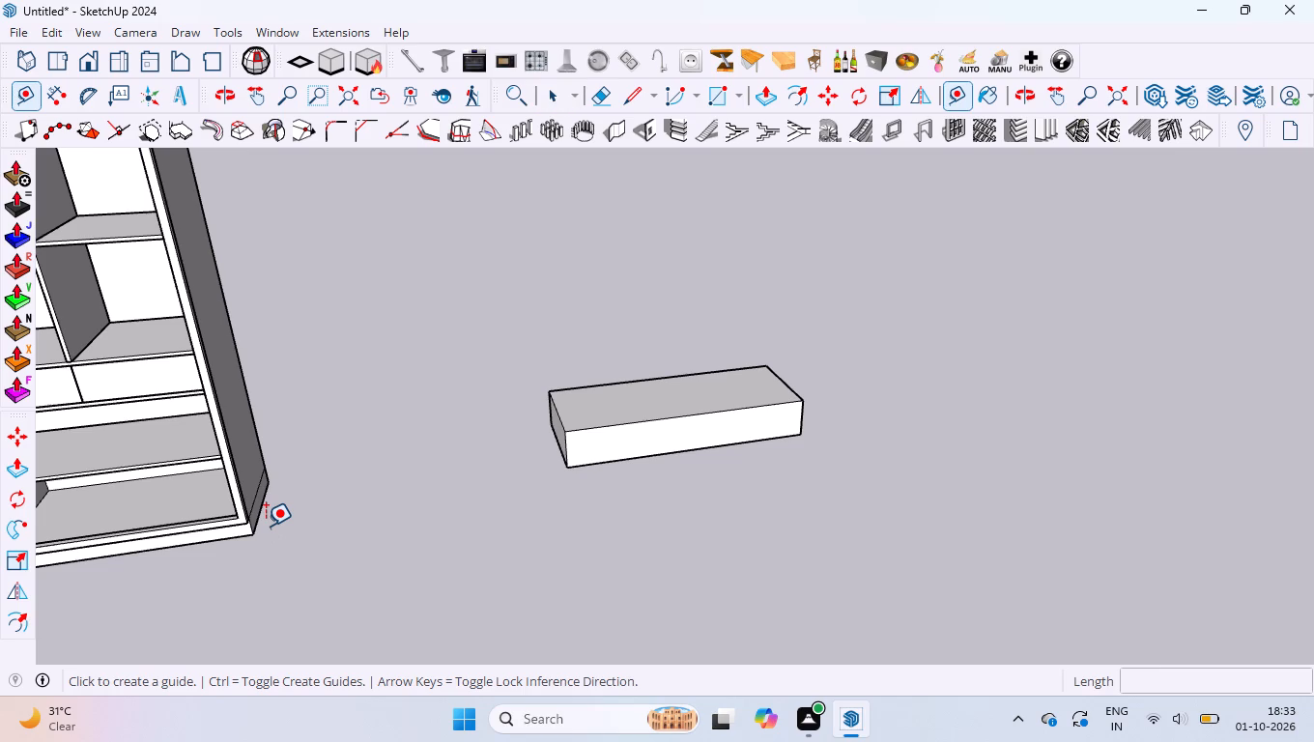
{"action": "scroll", "coordinate": [254, 522], "scroll_direction": "up", "scroll_amount": 8}
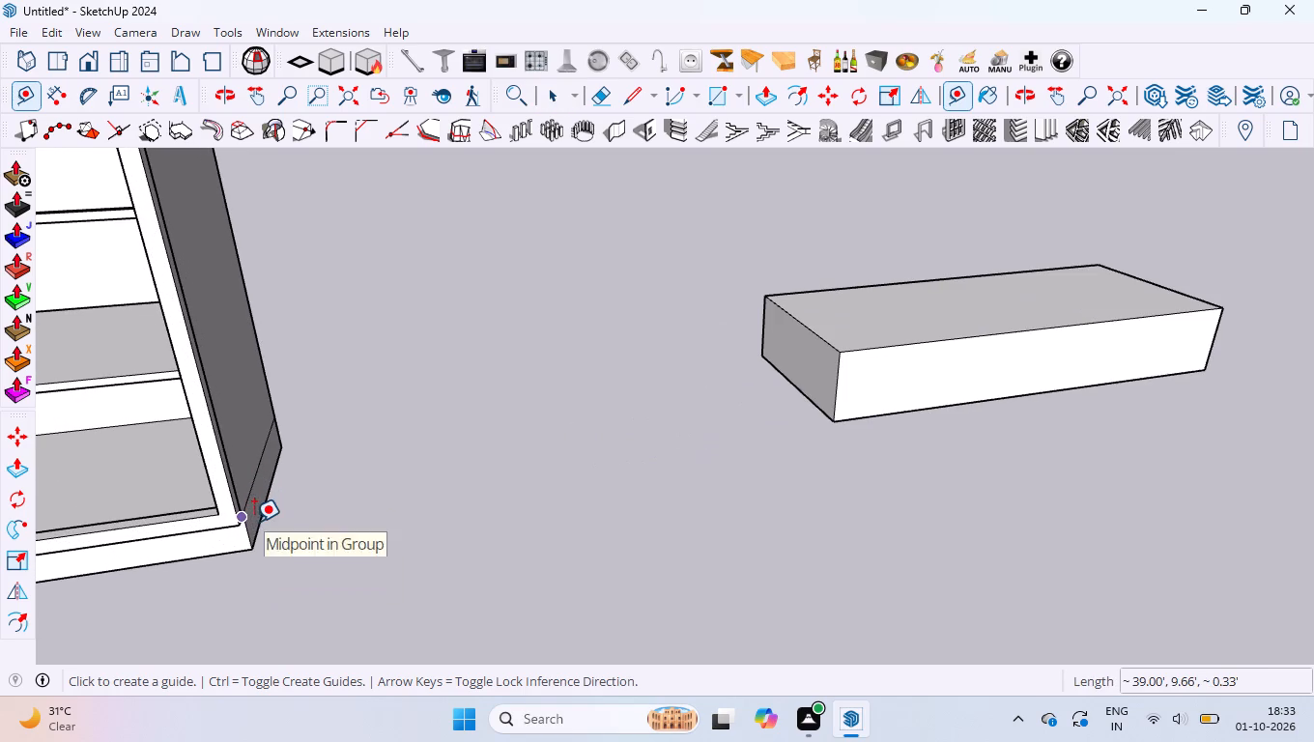
{"action": "left_click", "coordinate": [259, 517]}
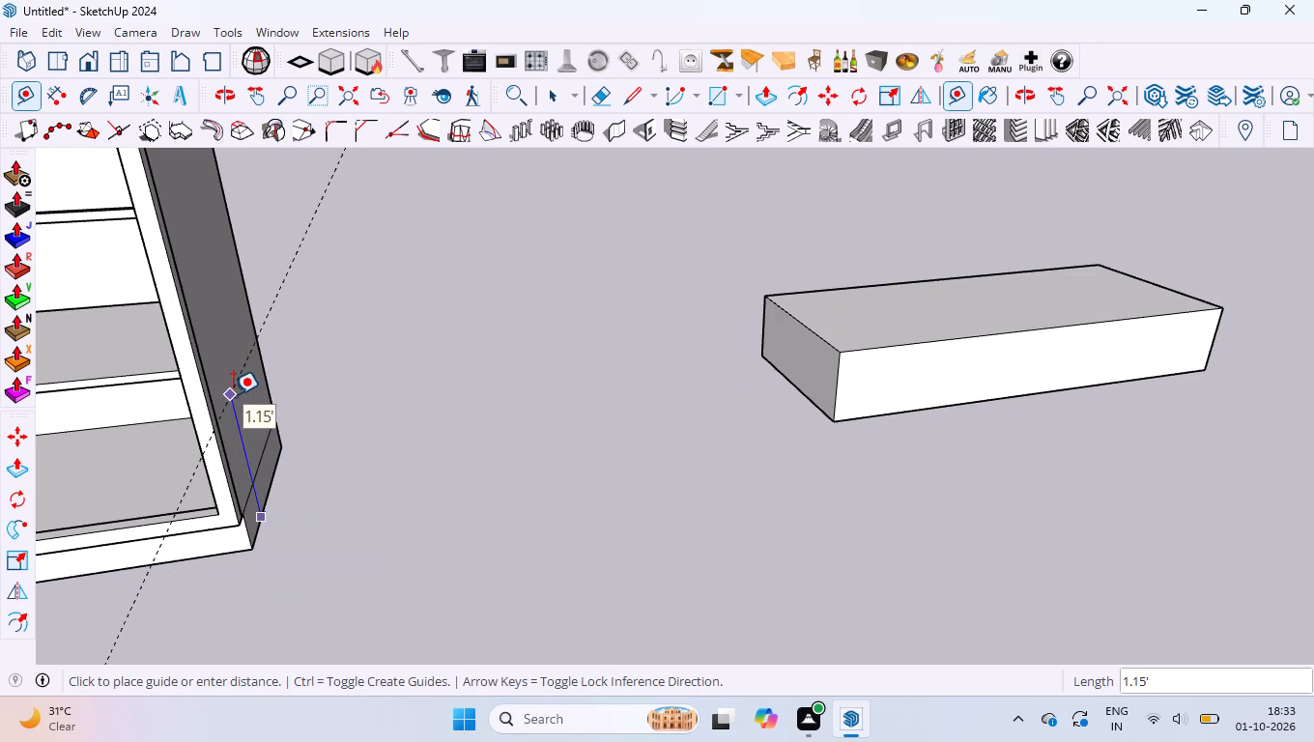
{"action": "key", "text": "Up"}
{"action": "key", "text": "2"}
{"action": "key", "text": "apostrophe"}
{"action": "key", "text": "BackSpace"}
{"action": "key", "text": "BackSpace"}
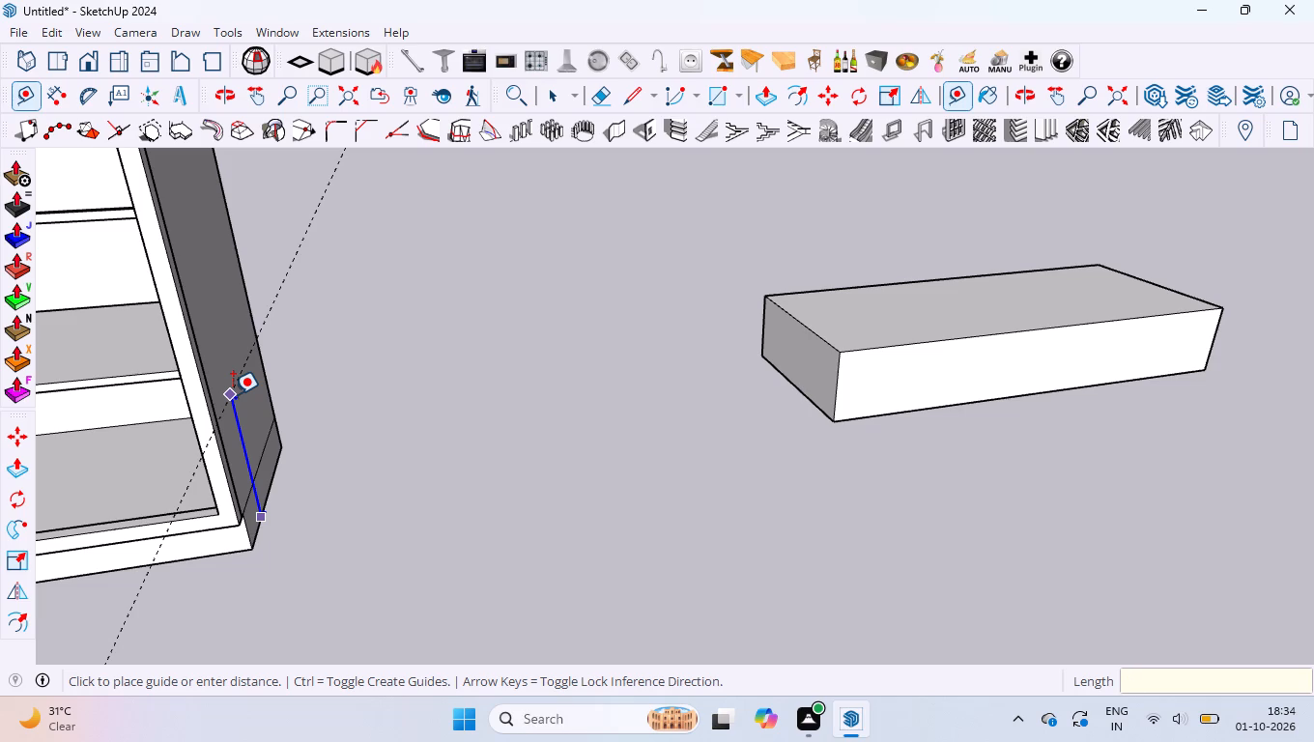
{"action": "type", "text": "1'"}
{"action": "type", "text": "11.5\""}
{"action": "key", "text": "Return"}
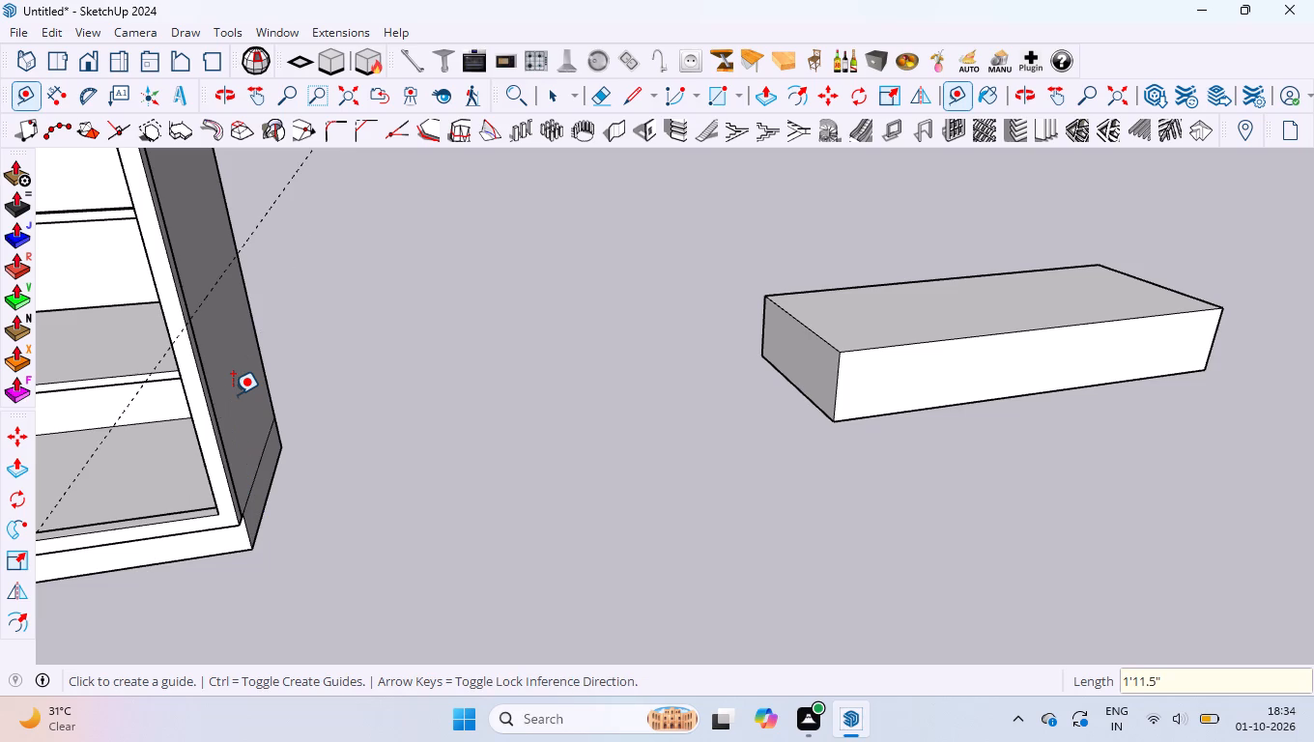
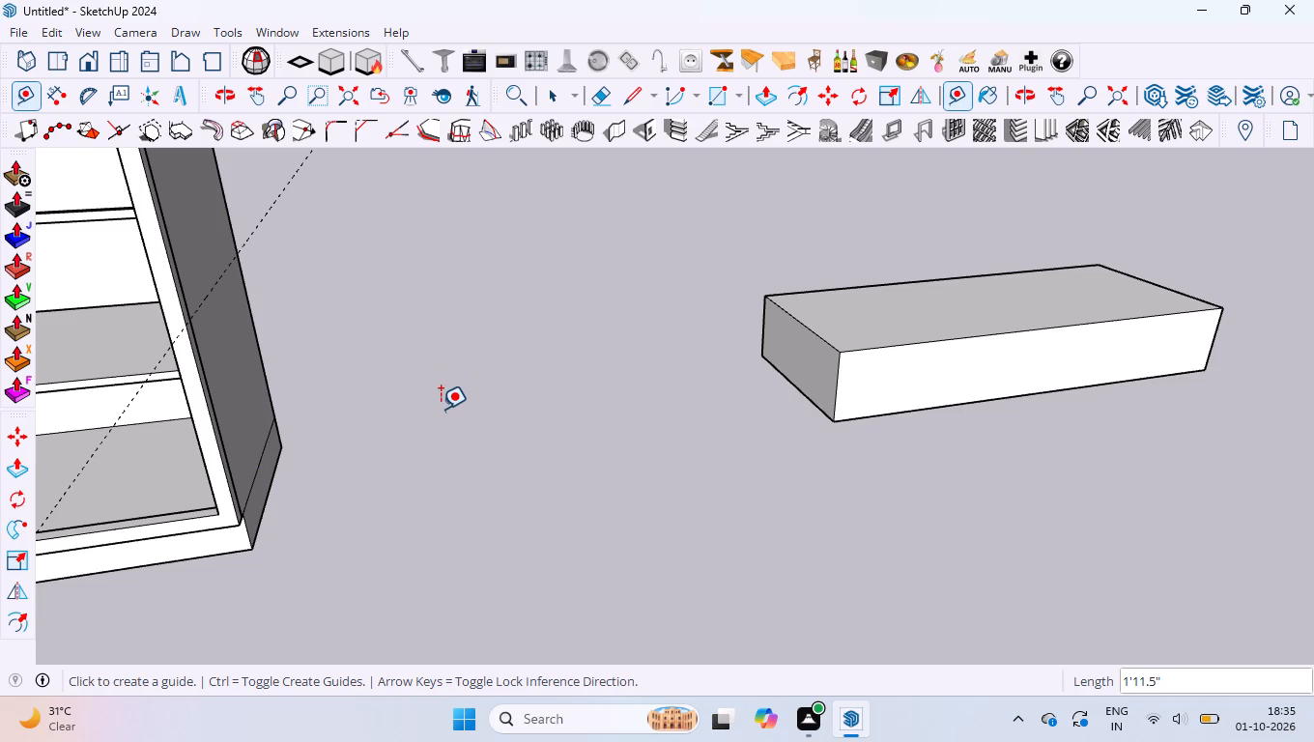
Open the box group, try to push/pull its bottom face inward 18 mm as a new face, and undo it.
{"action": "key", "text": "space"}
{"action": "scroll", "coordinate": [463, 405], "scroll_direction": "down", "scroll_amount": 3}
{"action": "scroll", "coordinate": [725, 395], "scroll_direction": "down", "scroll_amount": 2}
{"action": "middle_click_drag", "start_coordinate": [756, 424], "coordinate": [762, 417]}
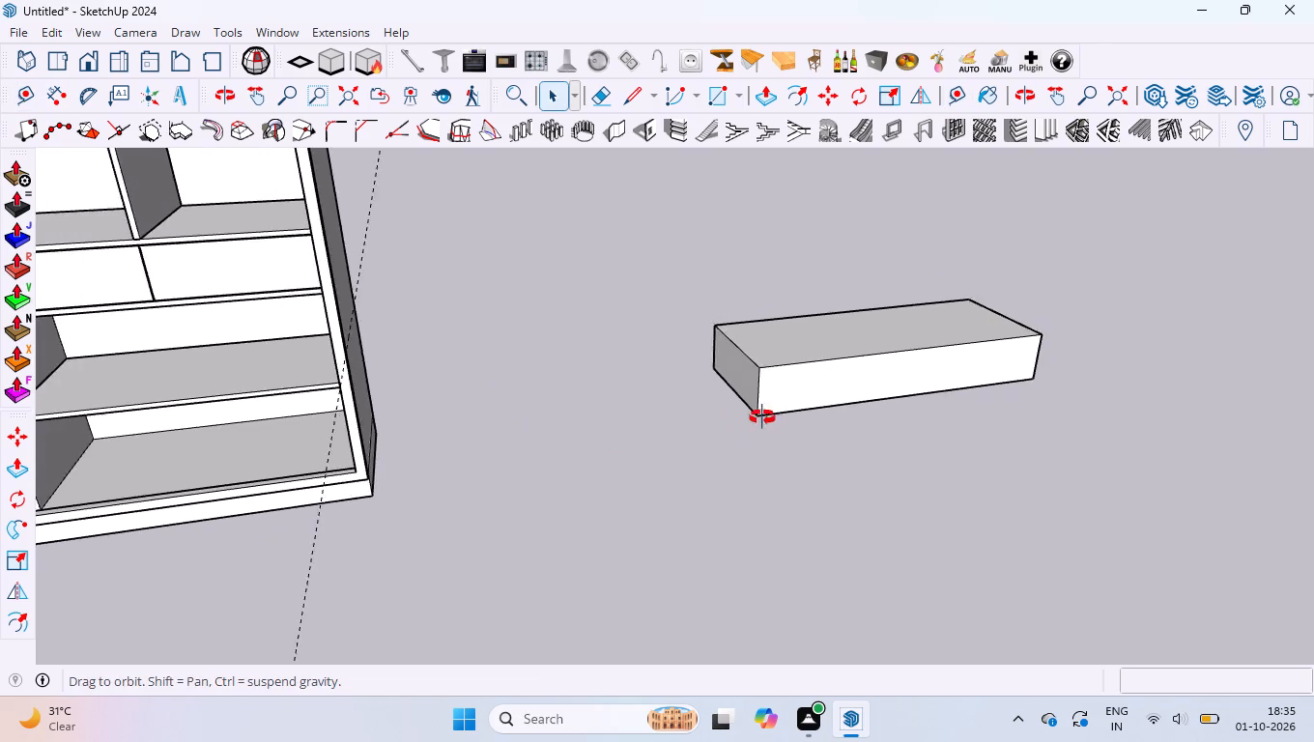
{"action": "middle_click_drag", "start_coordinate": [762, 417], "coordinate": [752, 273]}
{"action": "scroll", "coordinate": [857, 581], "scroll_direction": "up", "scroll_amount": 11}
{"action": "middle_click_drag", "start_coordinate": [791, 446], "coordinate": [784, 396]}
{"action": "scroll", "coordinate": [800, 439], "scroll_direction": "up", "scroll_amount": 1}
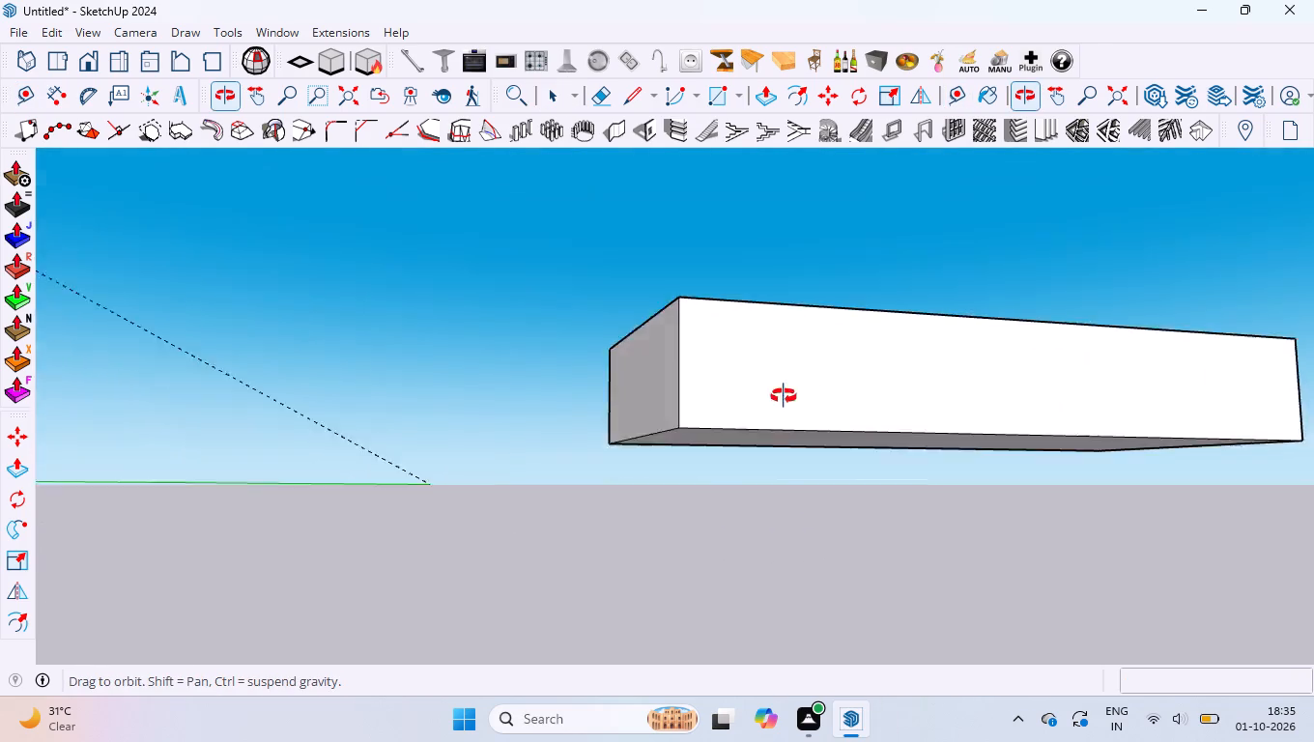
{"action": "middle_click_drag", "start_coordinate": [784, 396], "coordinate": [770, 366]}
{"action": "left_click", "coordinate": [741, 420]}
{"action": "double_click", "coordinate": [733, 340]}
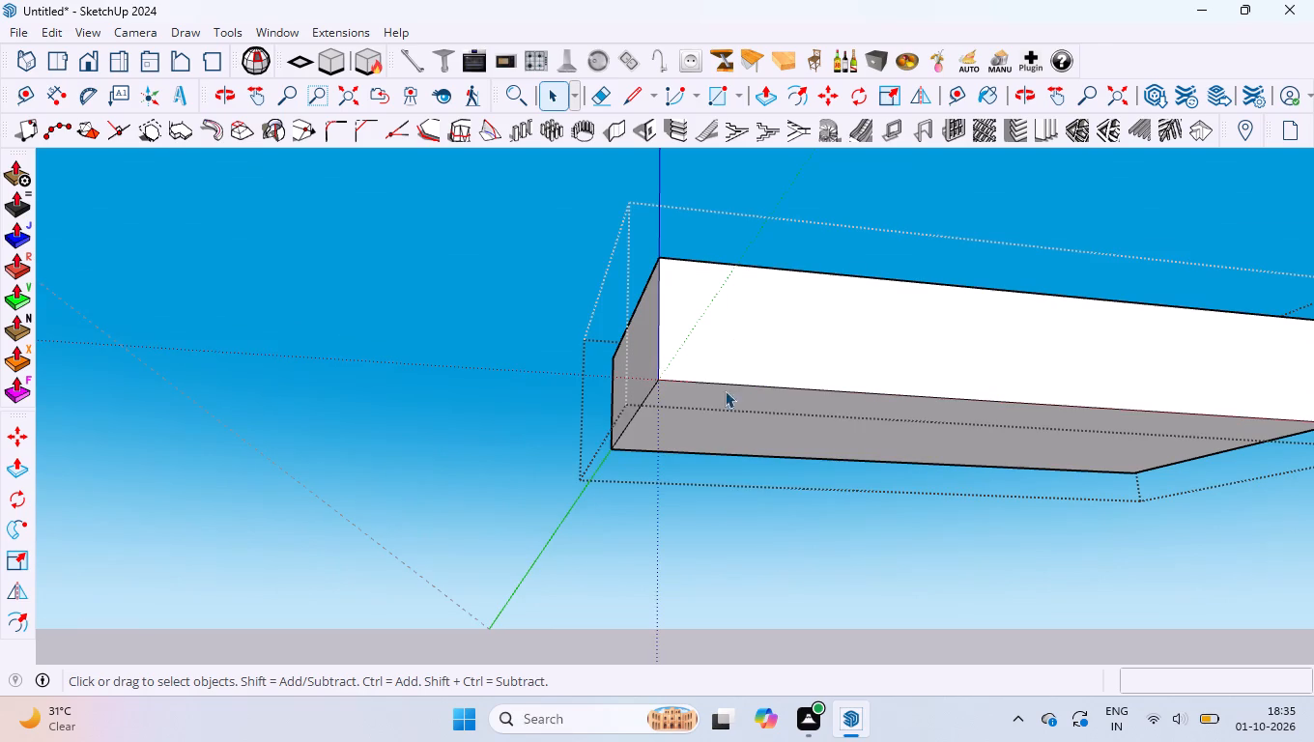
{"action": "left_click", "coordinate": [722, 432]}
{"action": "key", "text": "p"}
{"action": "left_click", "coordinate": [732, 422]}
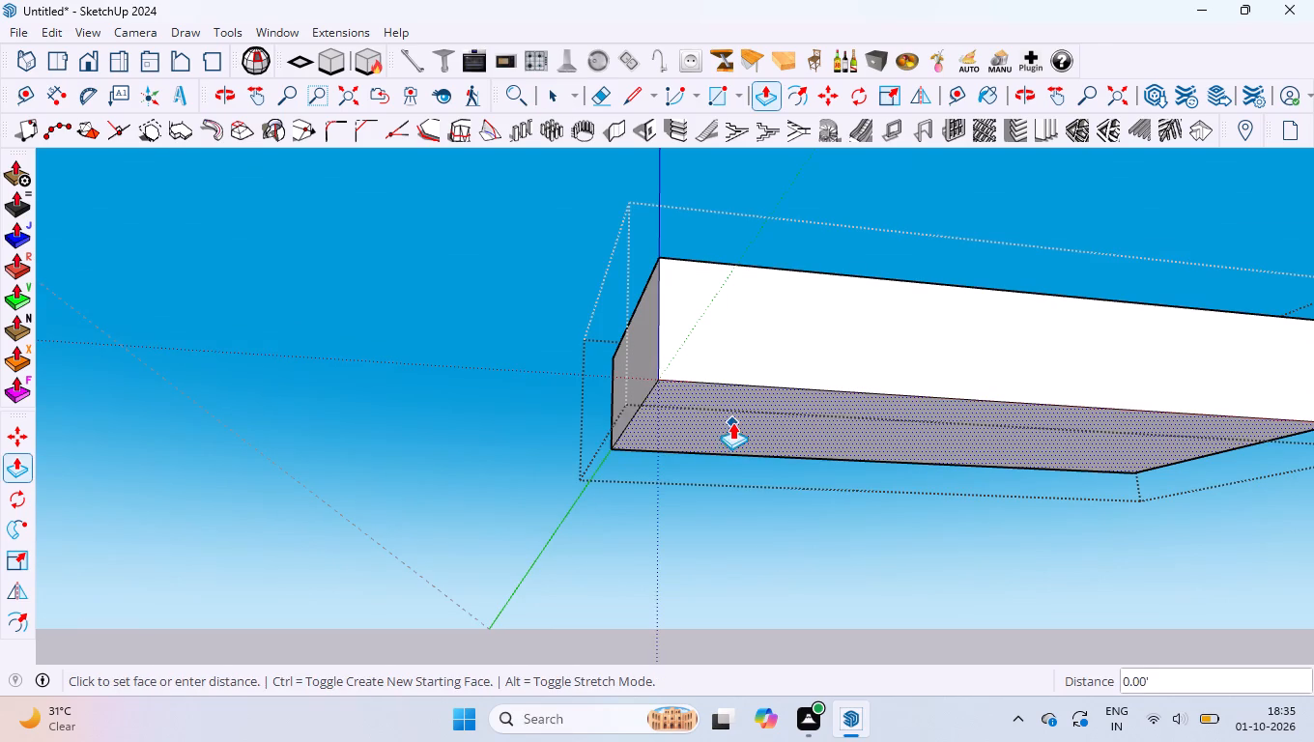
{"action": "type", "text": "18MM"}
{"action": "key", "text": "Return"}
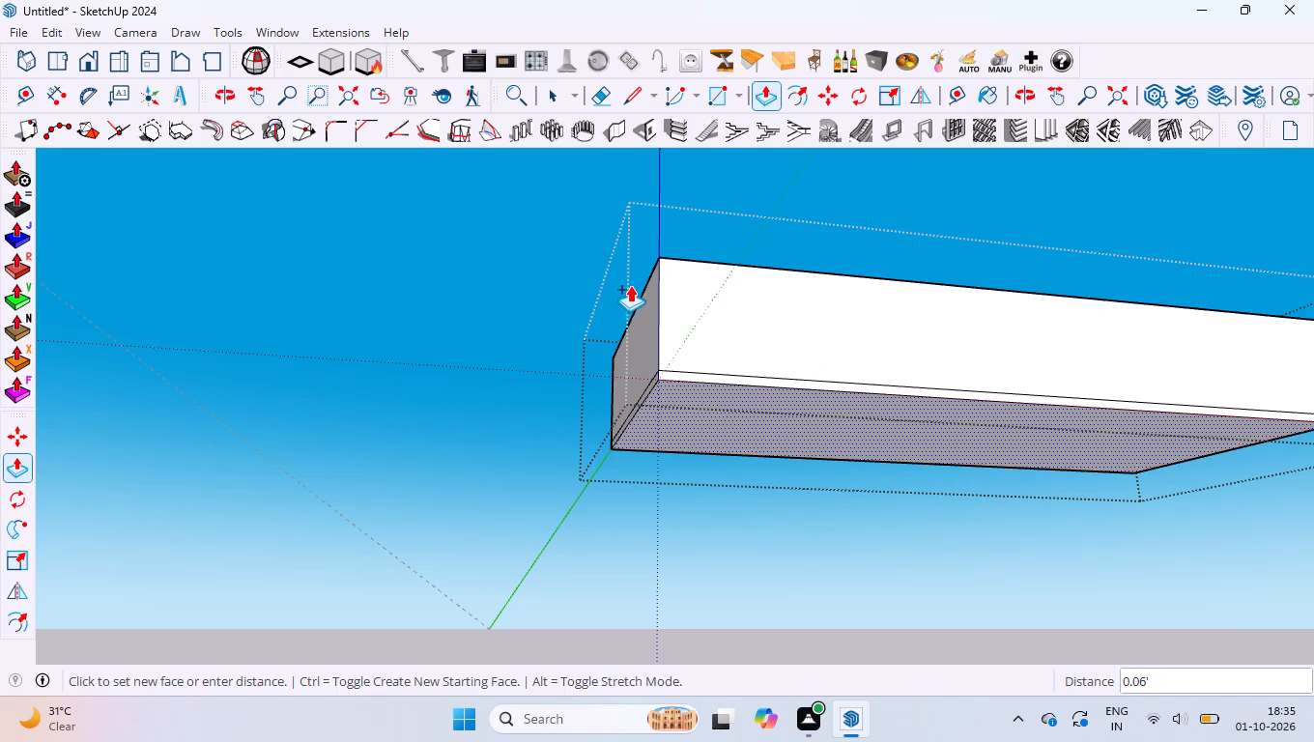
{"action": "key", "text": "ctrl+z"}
Push the box's top face down 18 mm as a new starting face to mark off a top layer, and leave the group.
{"action": "middle_click_drag", "start_coordinate": [755, 267], "coordinate": [745, 577]}
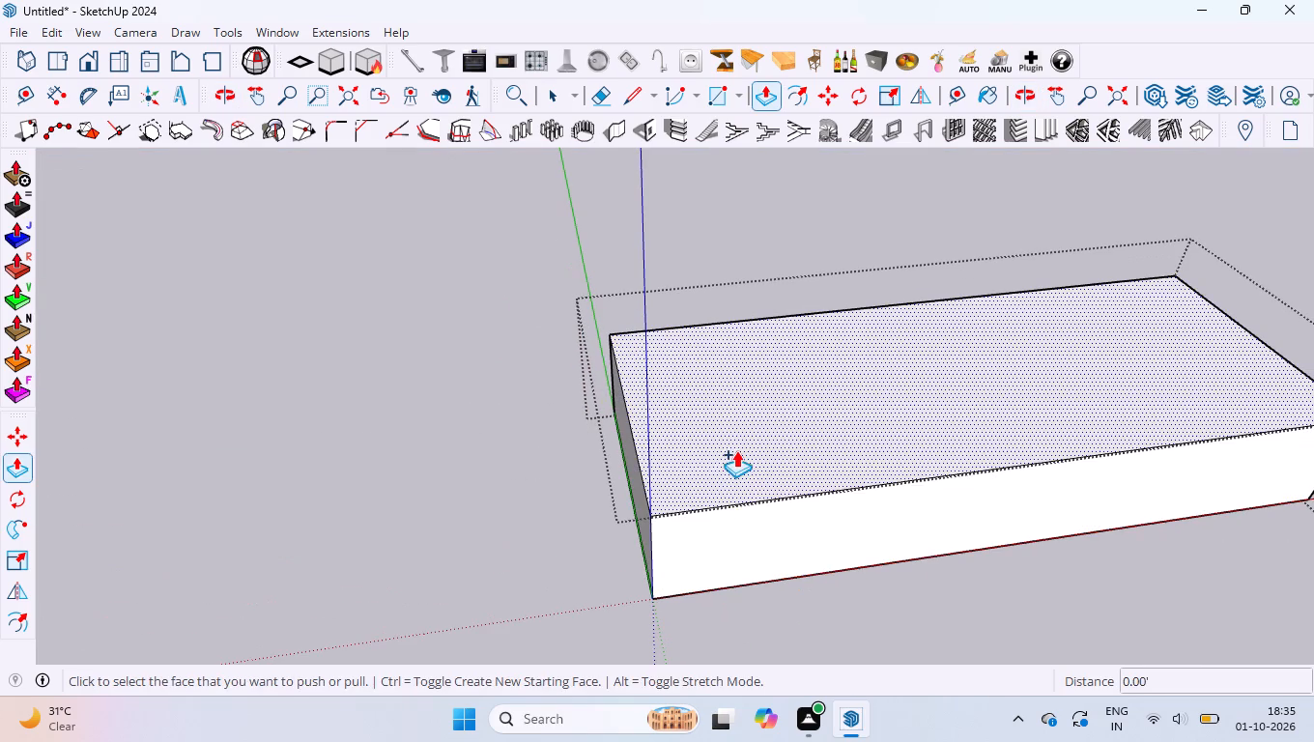
{"action": "left_click", "coordinate": [736, 449]}
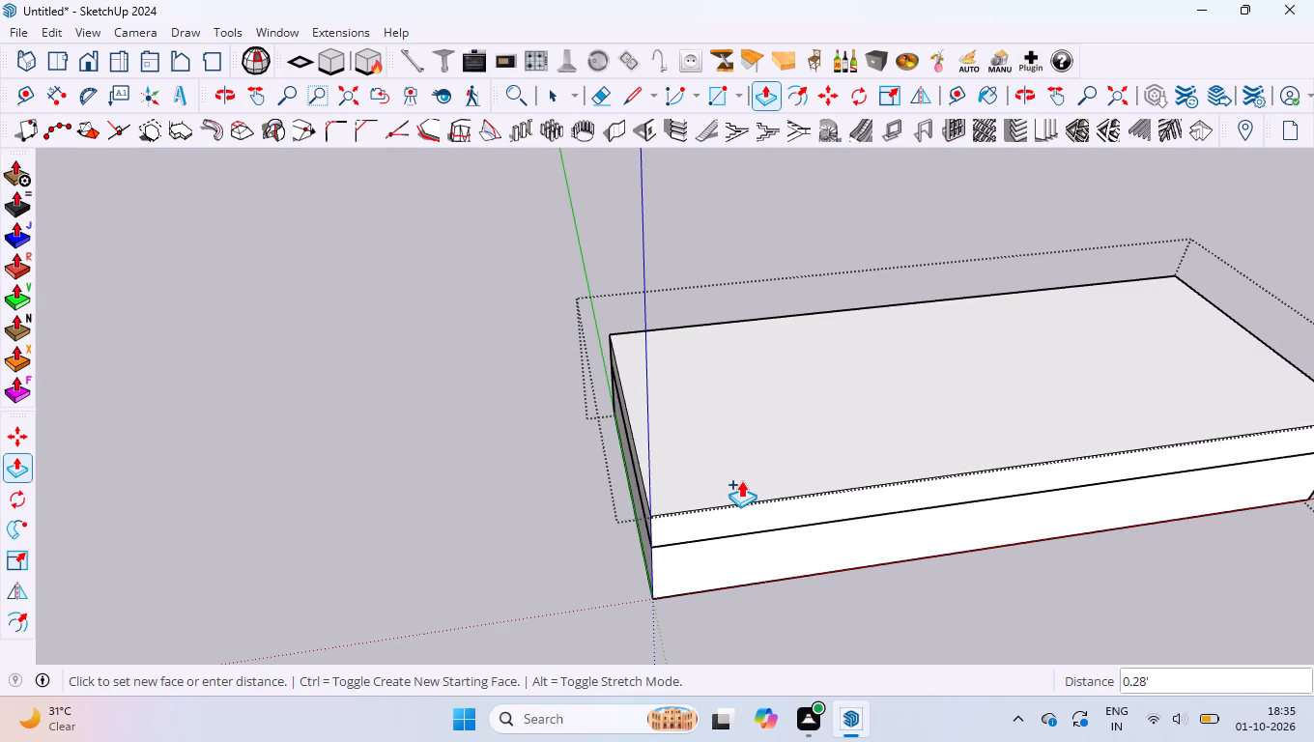
{"action": "type", "text": "18MM"}
{"action": "key", "text": "Return"}
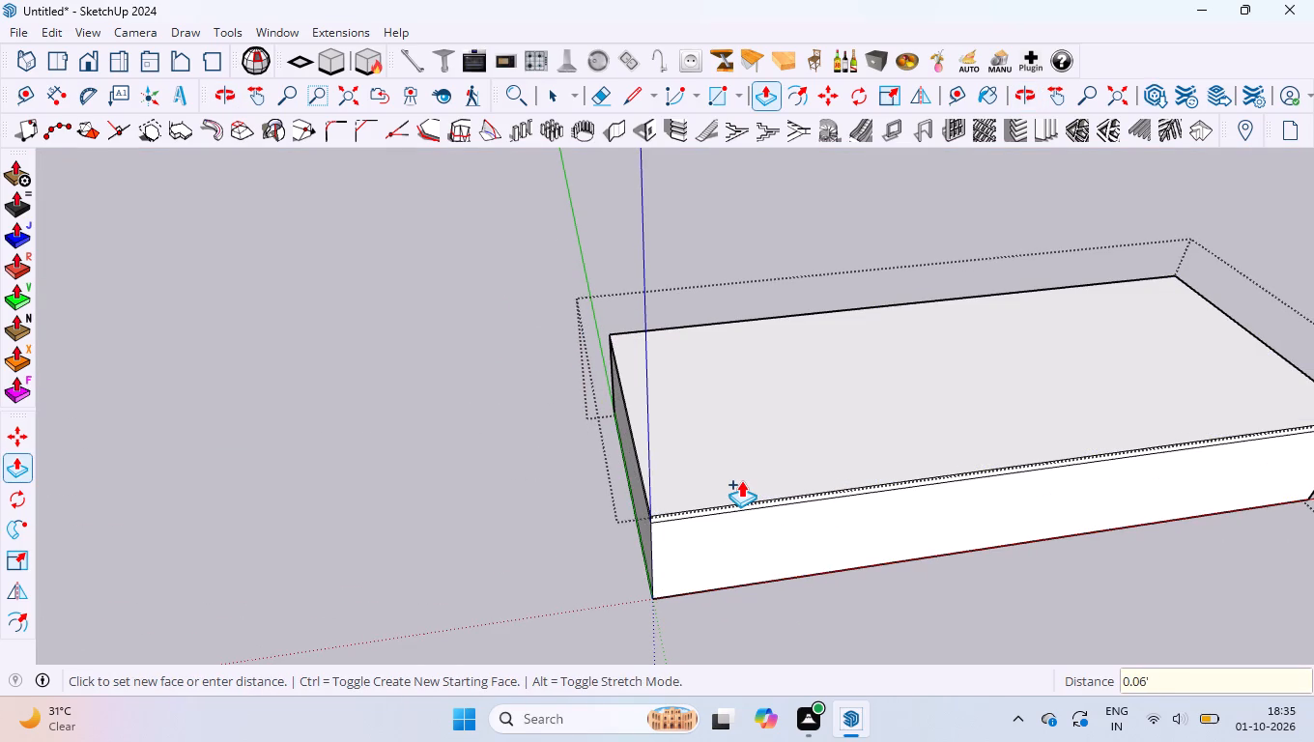
{"action": "key", "text": "space"}
{"action": "left_click", "coordinate": [471, 301]}
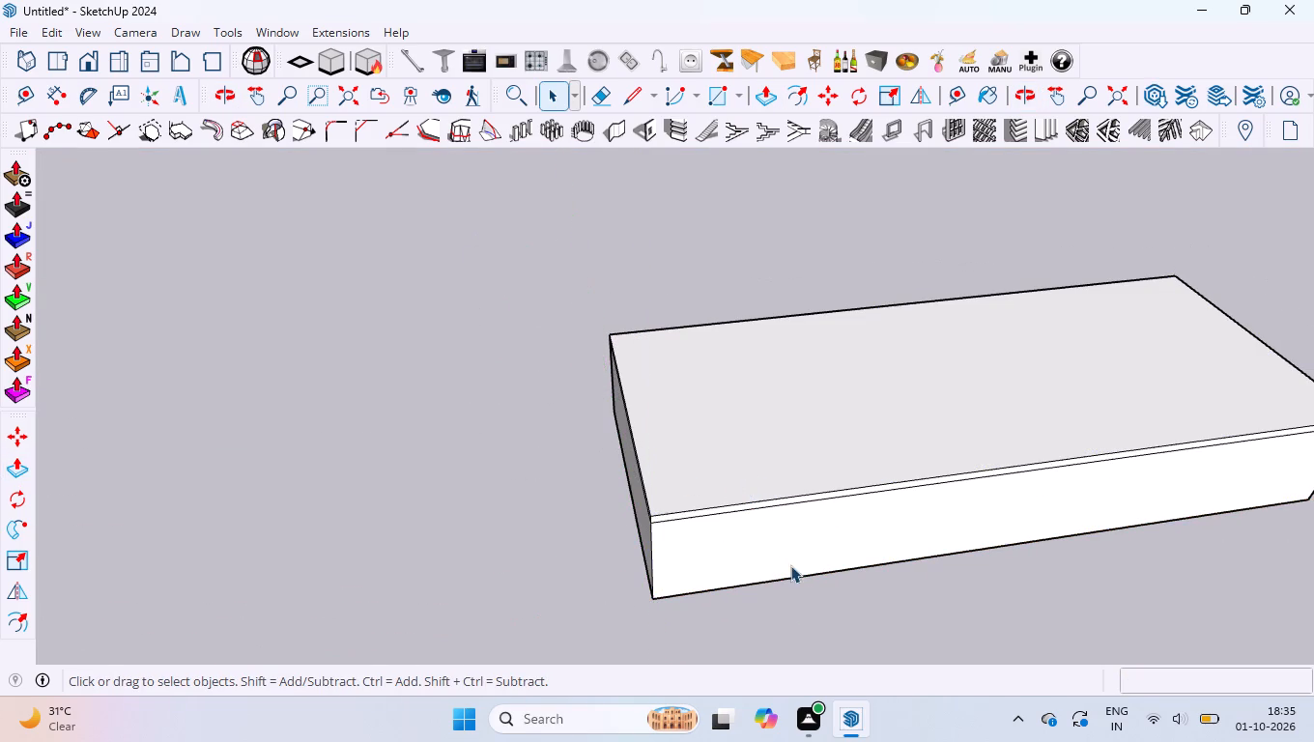
Move the box by its bottom rear corner to where the guide line meets the rear edge of the wardrobe's outer side.
{"action": "scroll", "coordinate": [697, 283], "scroll_direction": "down", "scroll_amount": 4}
{"action": "left_click_drag", "start_coordinate": [756, 575], "coordinate": [584, 330]}
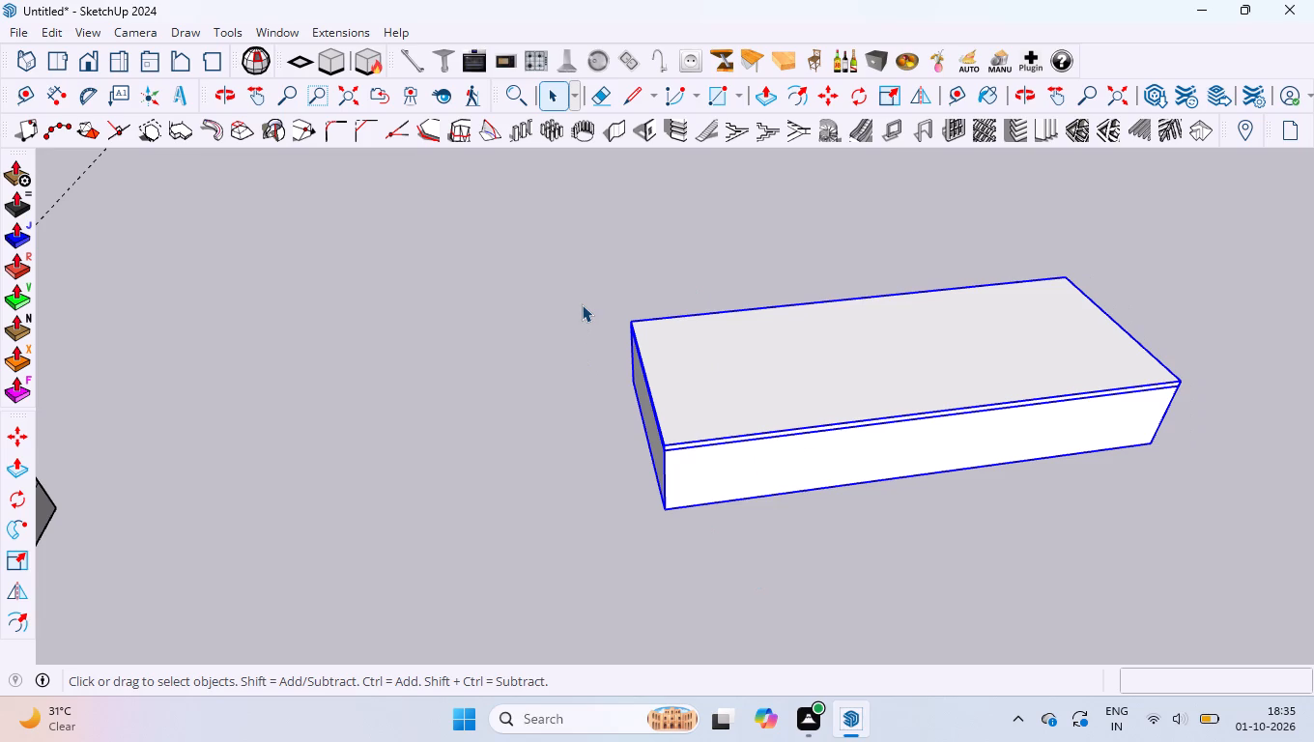
{"action": "key", "text": "m"}
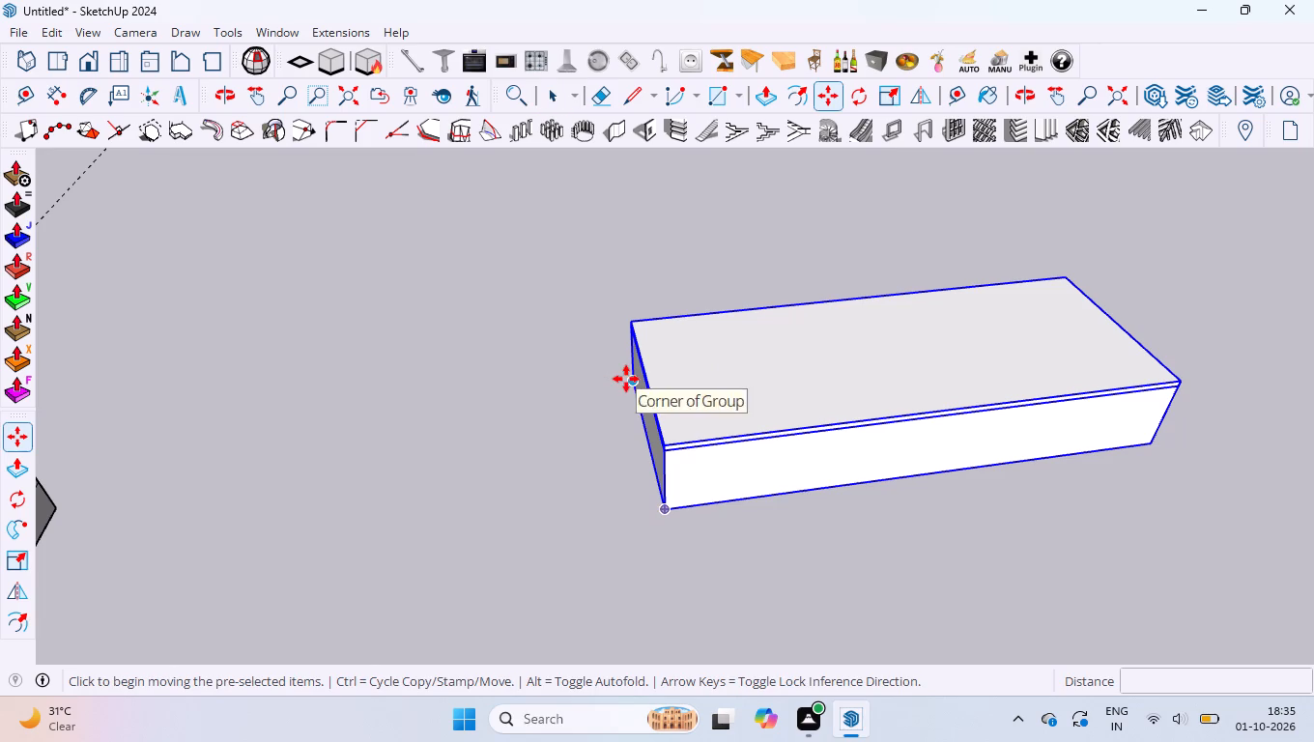
{"action": "left_click", "coordinate": [627, 380]}
{"action": "scroll", "coordinate": [565, 411], "scroll_direction": "down", "scroll_amount": 9}
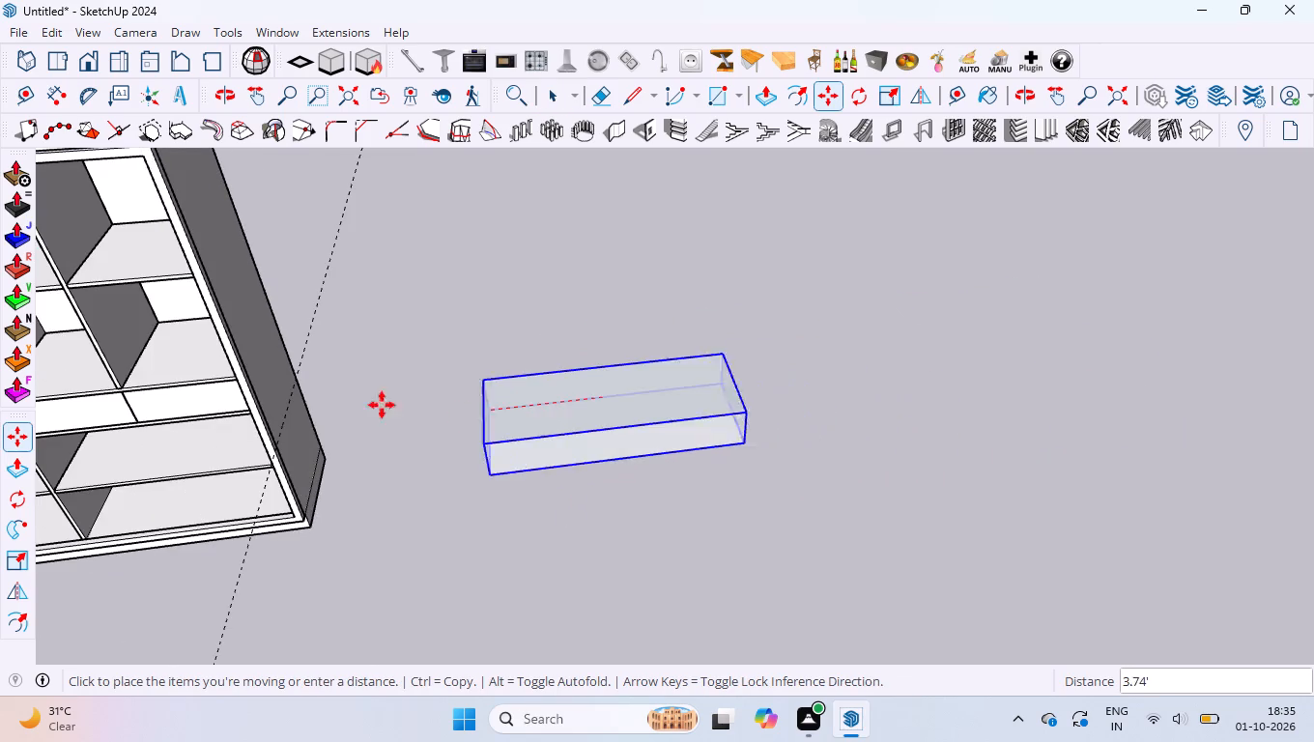
{"action": "scroll", "coordinate": [303, 356], "scroll_direction": "up", "scroll_amount": 8}
{"action": "scroll", "coordinate": [286, 388], "scroll_direction": "up", "scroll_amount": 16}
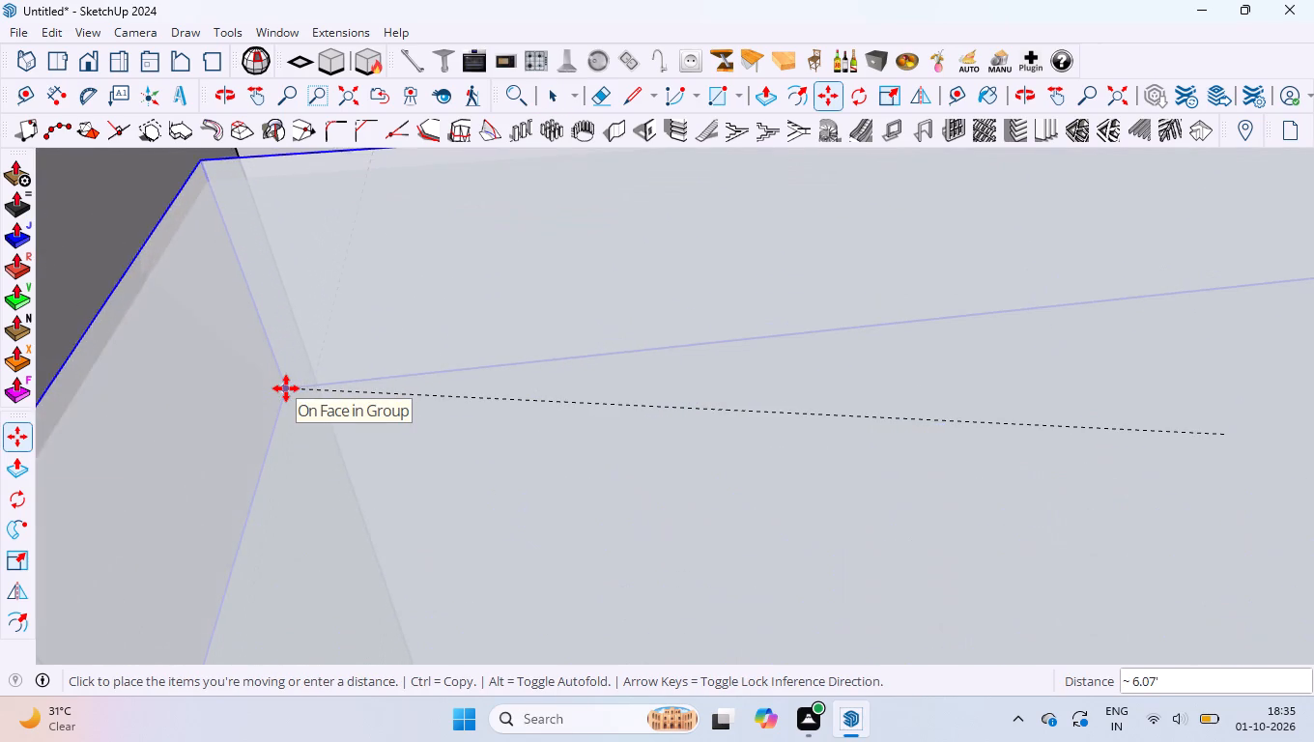
{"action": "scroll", "coordinate": [286, 388], "scroll_direction": "up", "scroll_amount": 4}
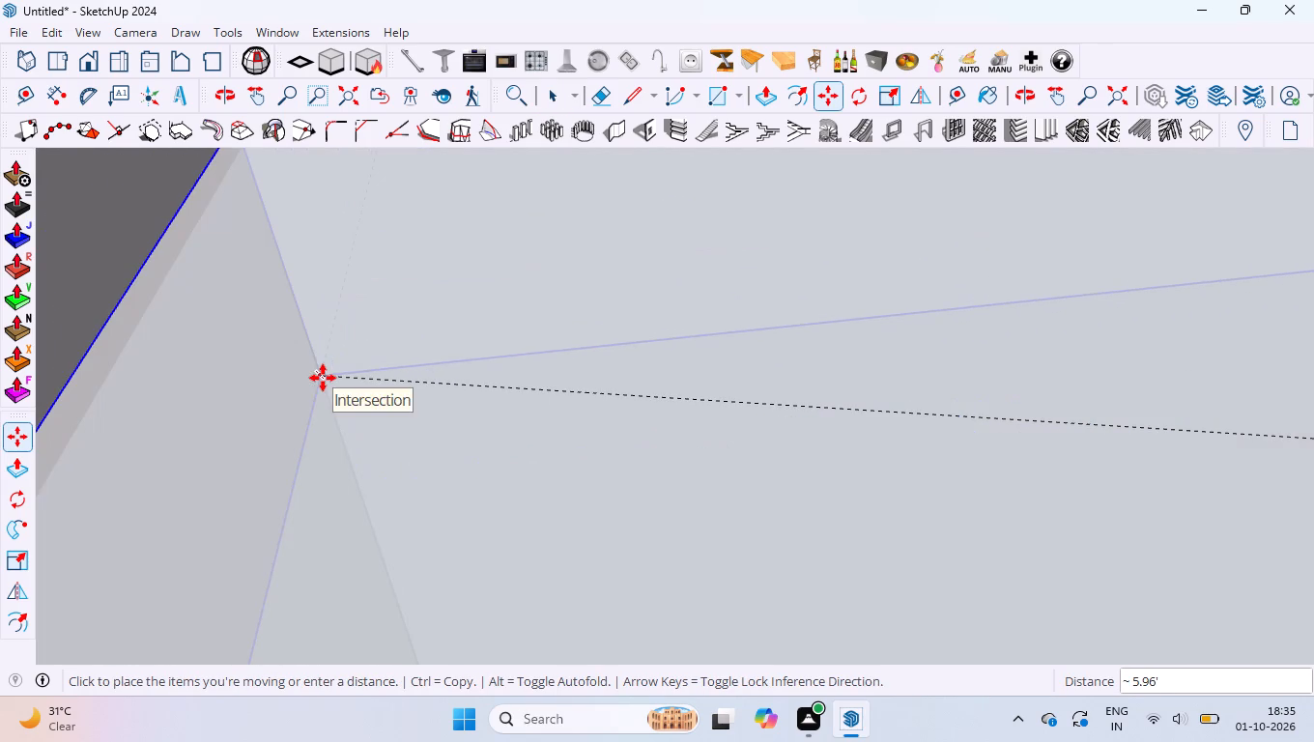
{"action": "left_click", "coordinate": [323, 378]}
{"action": "scroll", "coordinate": [323, 378], "scroll_direction": "down", "scroll_amount": 20}
{"action": "scroll", "coordinate": [323, 378], "scroll_direction": "down", "scroll_amount": 7}
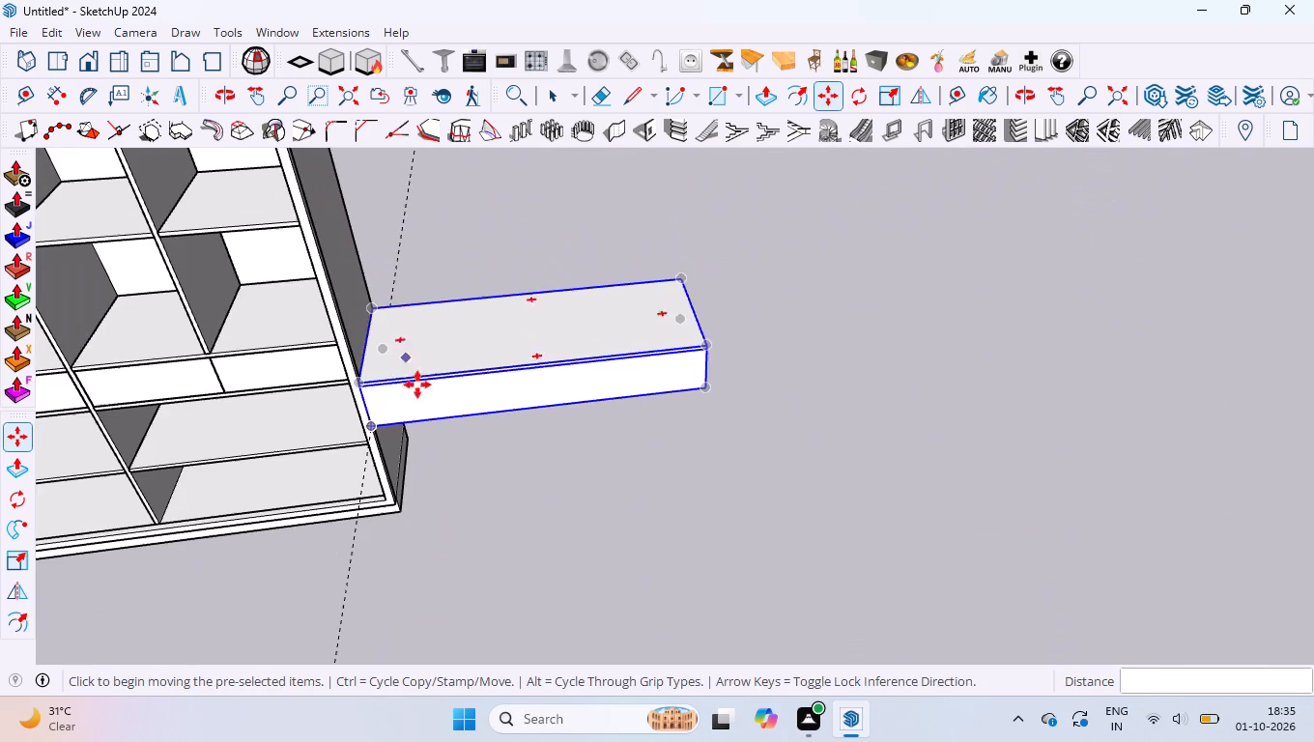
{"action": "key", "text": "space"}
{"action": "left_click", "coordinate": [532, 457]}
Delete the guide line that runs along the wardrobe's outer side beneath the box.
{"action": "scroll", "coordinate": [386, 451], "scroll_direction": "up", "scroll_amount": 3}
{"action": "middle_click_drag", "start_coordinate": [386, 450], "coordinate": [271, 229]}
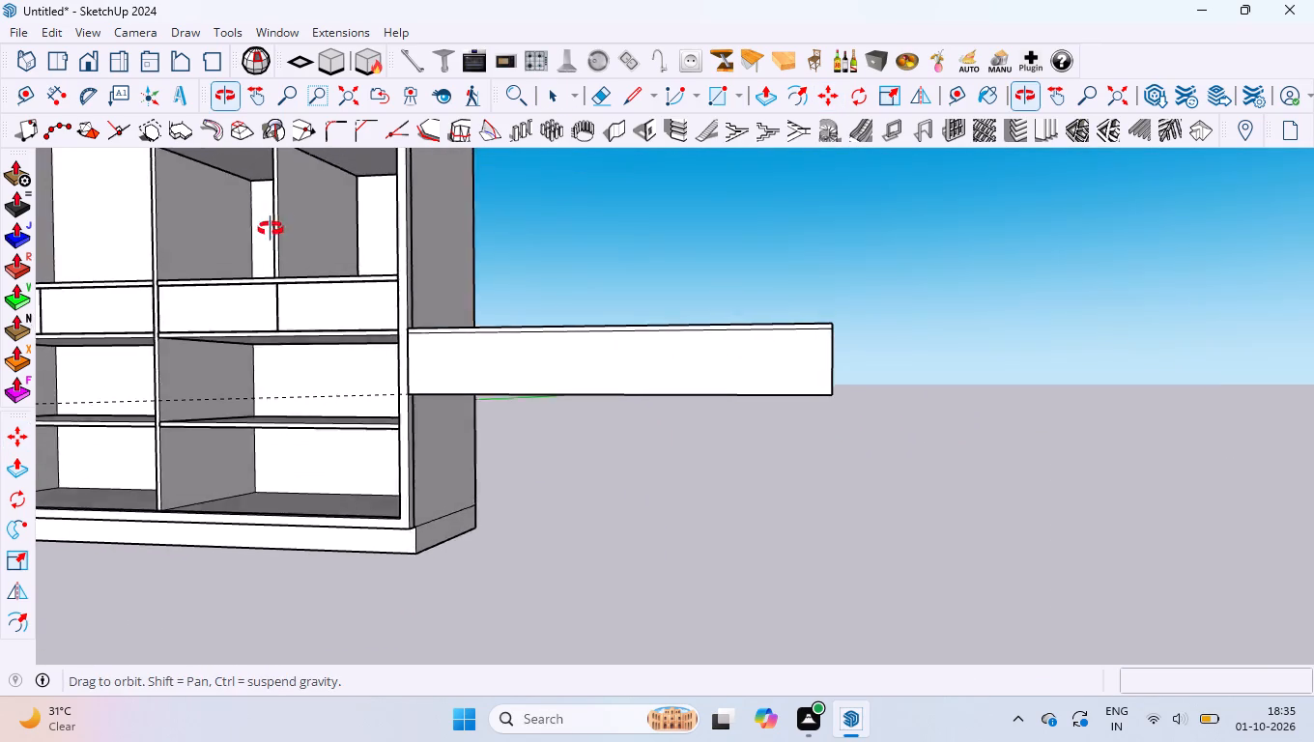
{"action": "middle_click_drag", "start_coordinate": [271, 229], "coordinate": [278, 216]}
{"action": "scroll", "coordinate": [818, 397], "scroll_direction": "up", "scroll_amount": 2}
{"action": "left_click_drag", "start_coordinate": [835, 492], "coordinate": [741, 436]}
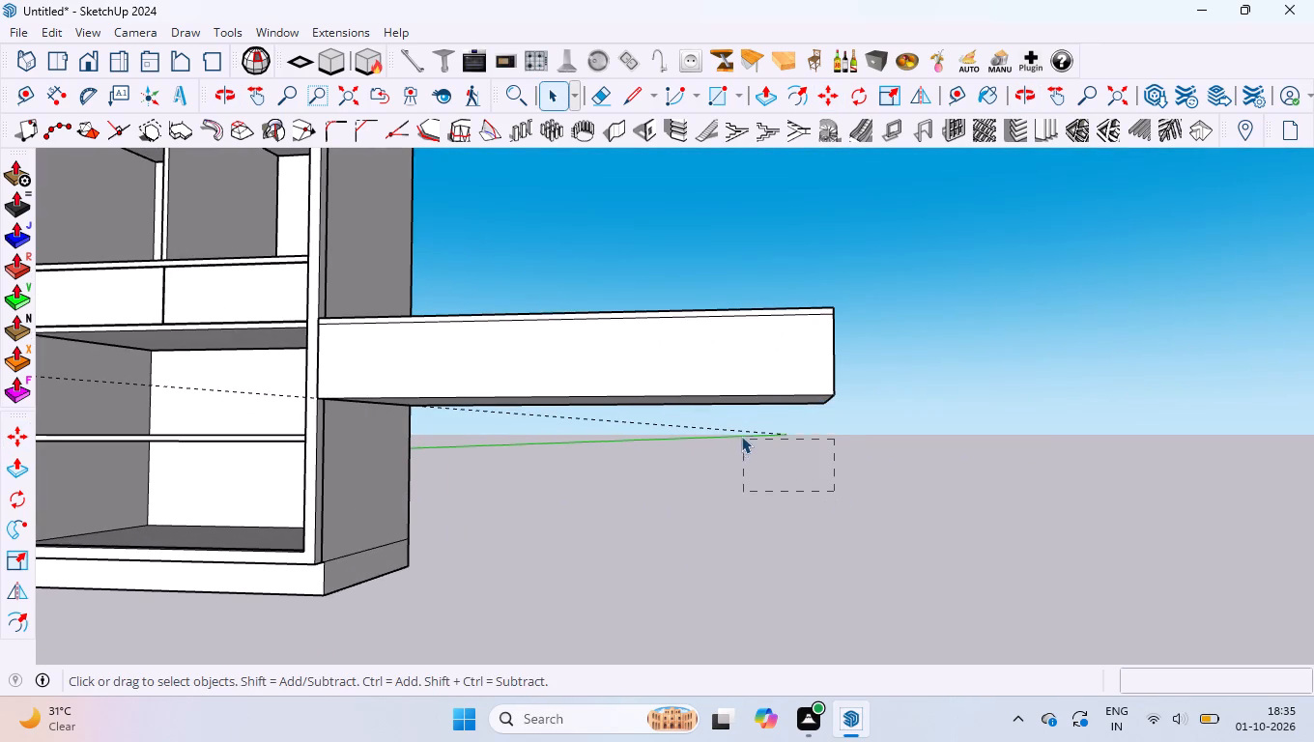
{"action": "left_click_drag", "start_coordinate": [741, 436], "coordinate": [739, 430]}
{"action": "key", "text": "Delete"}
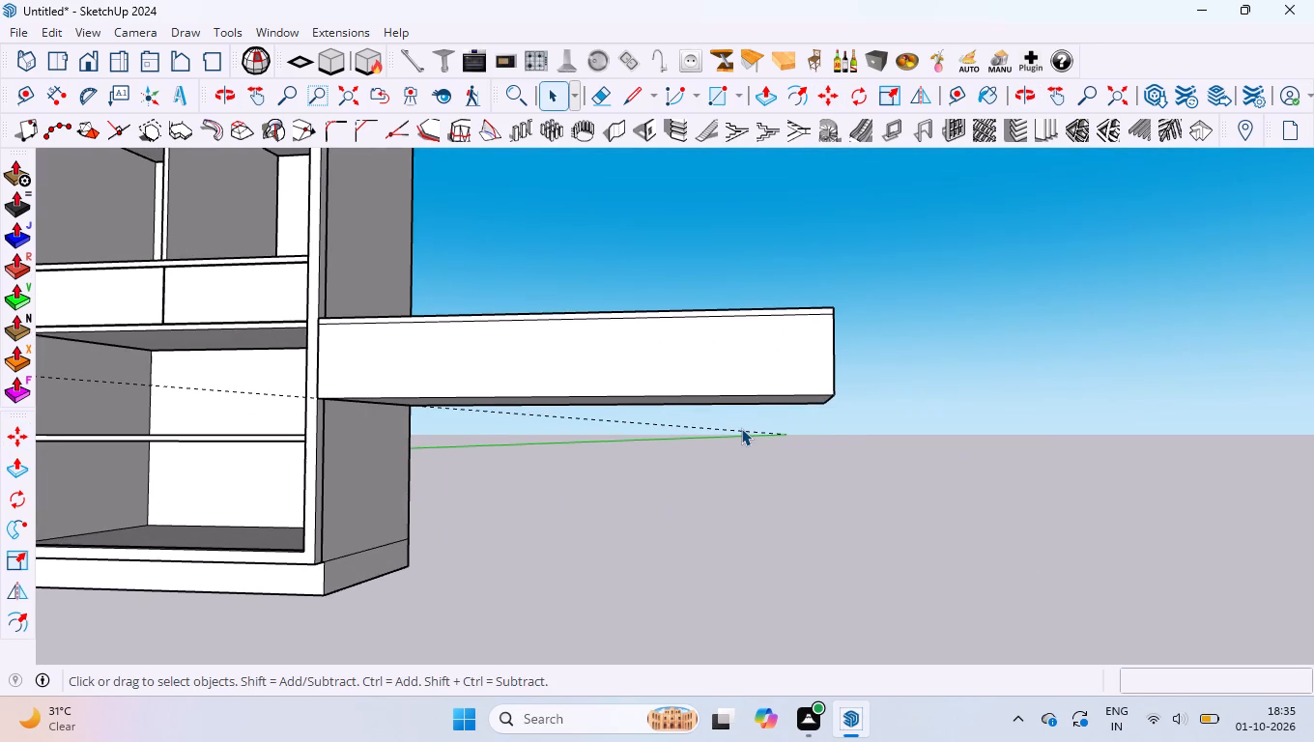
{"action": "left_click", "coordinate": [741, 428]}
{"action": "double_click", "coordinate": [741, 428]}
{"action": "left_click", "coordinate": [690, 444]}
{"action": "scroll", "coordinate": [693, 441], "scroll_direction": "down", "scroll_amount": 4}
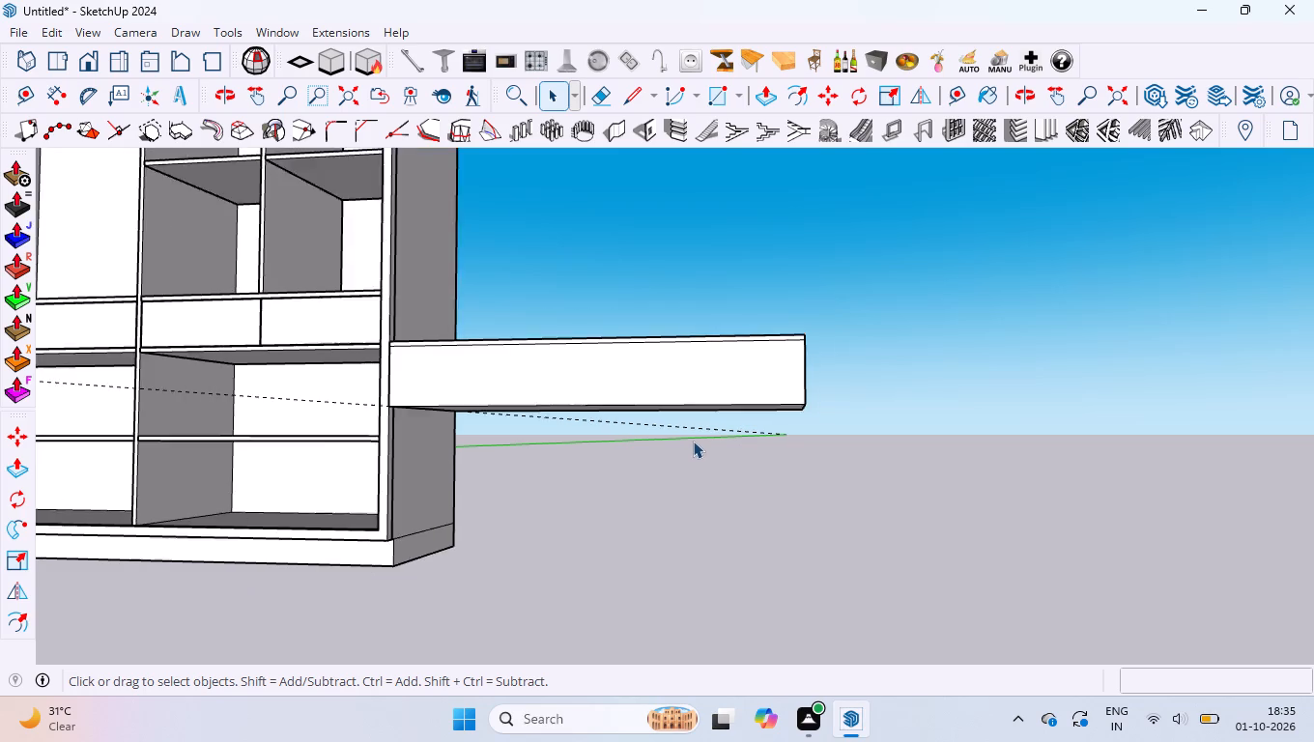
{"action": "middle_click_drag", "start_coordinate": [693, 441], "coordinate": [331, 641]}
{"action": "left_click_drag", "start_coordinate": [983, 406], "coordinate": [816, 180]}
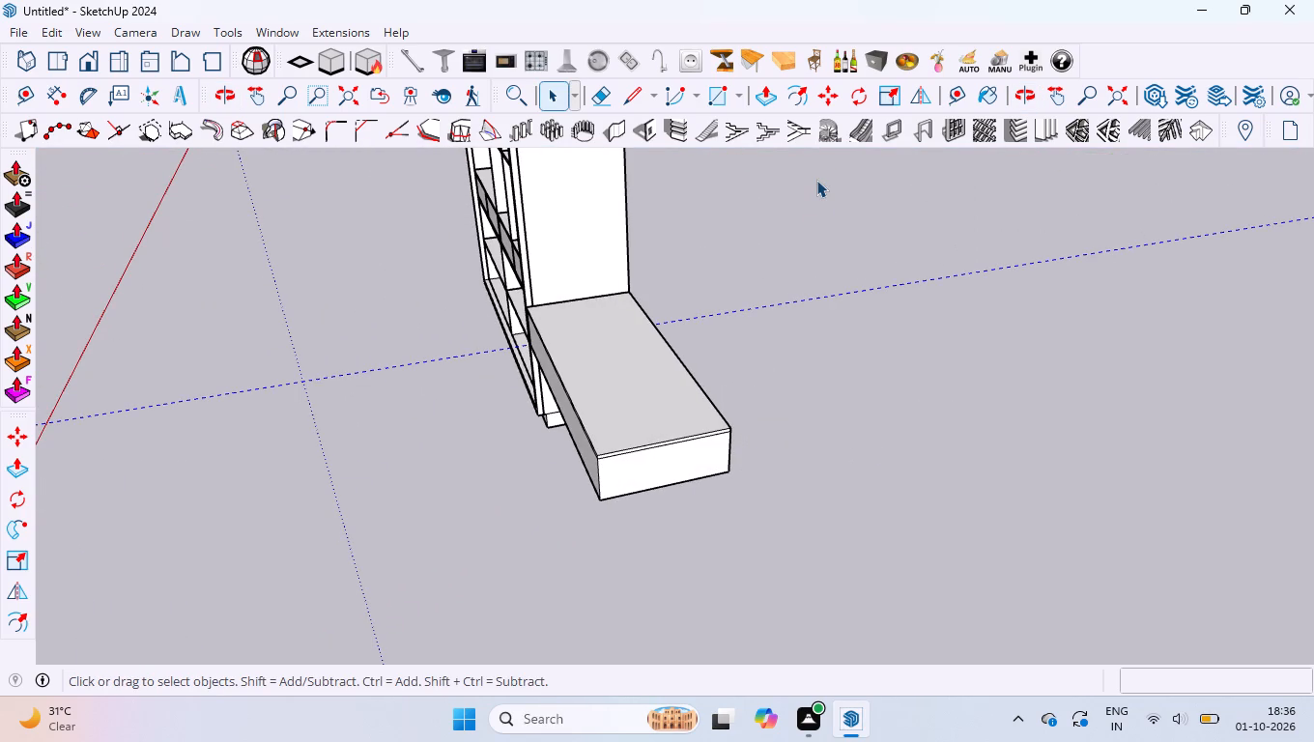
{"action": "key", "text": "Delete"}
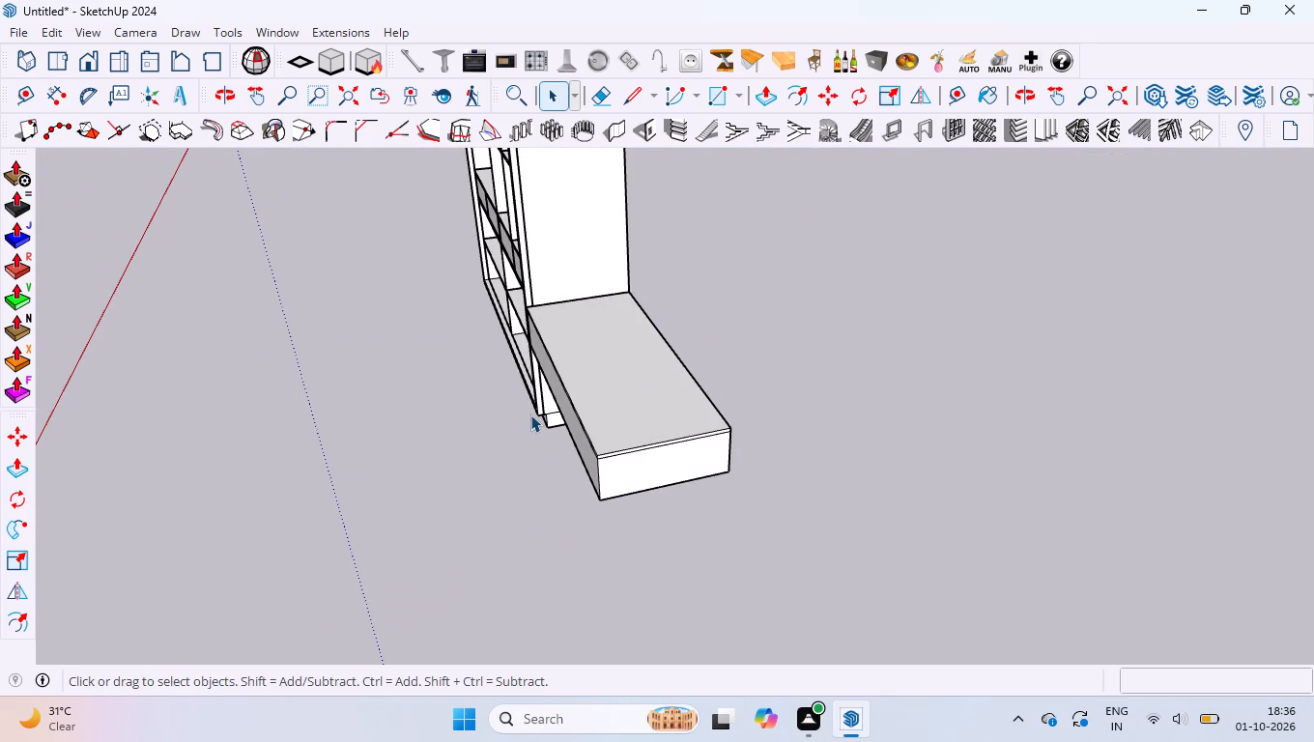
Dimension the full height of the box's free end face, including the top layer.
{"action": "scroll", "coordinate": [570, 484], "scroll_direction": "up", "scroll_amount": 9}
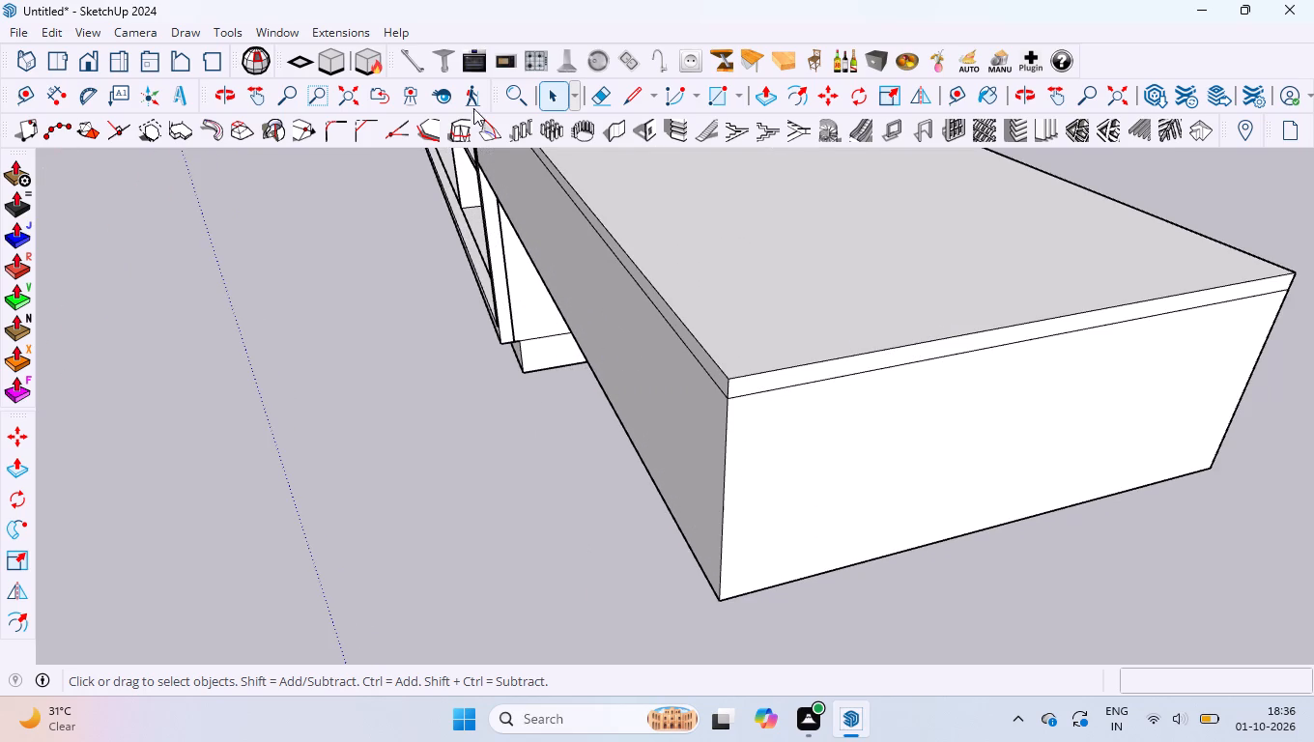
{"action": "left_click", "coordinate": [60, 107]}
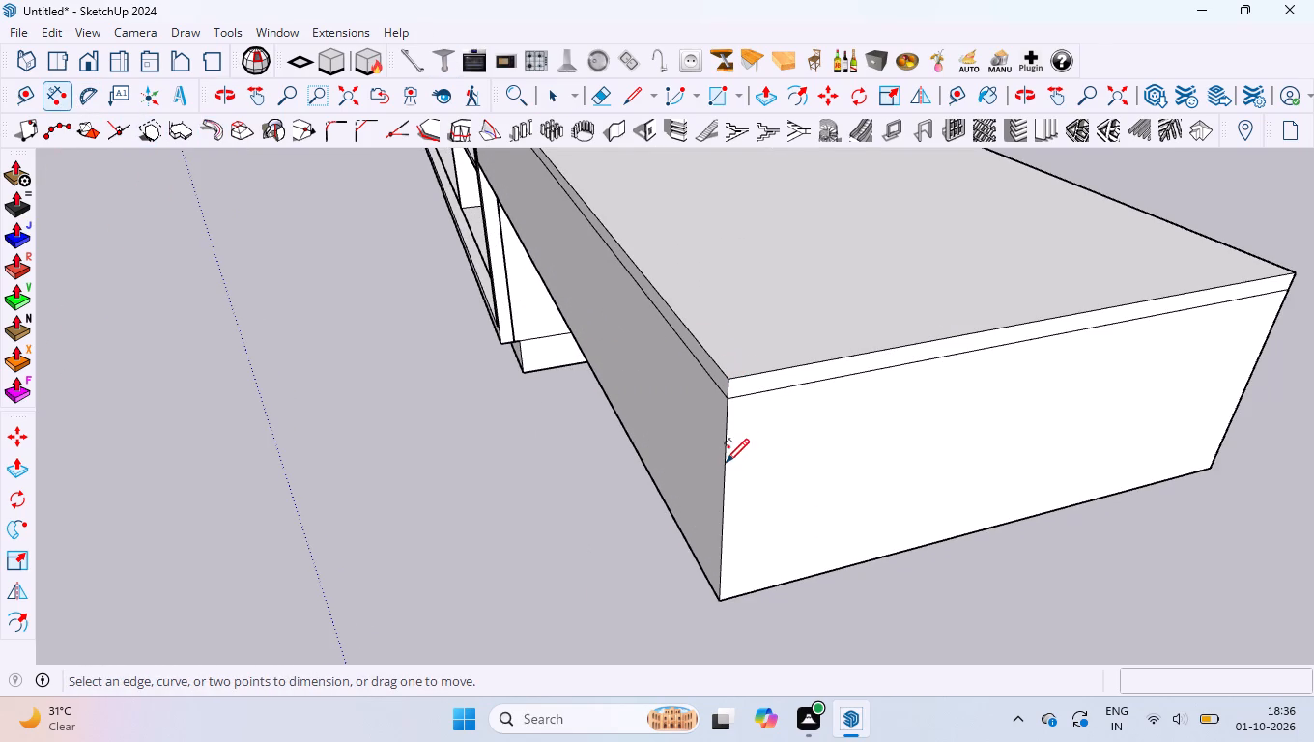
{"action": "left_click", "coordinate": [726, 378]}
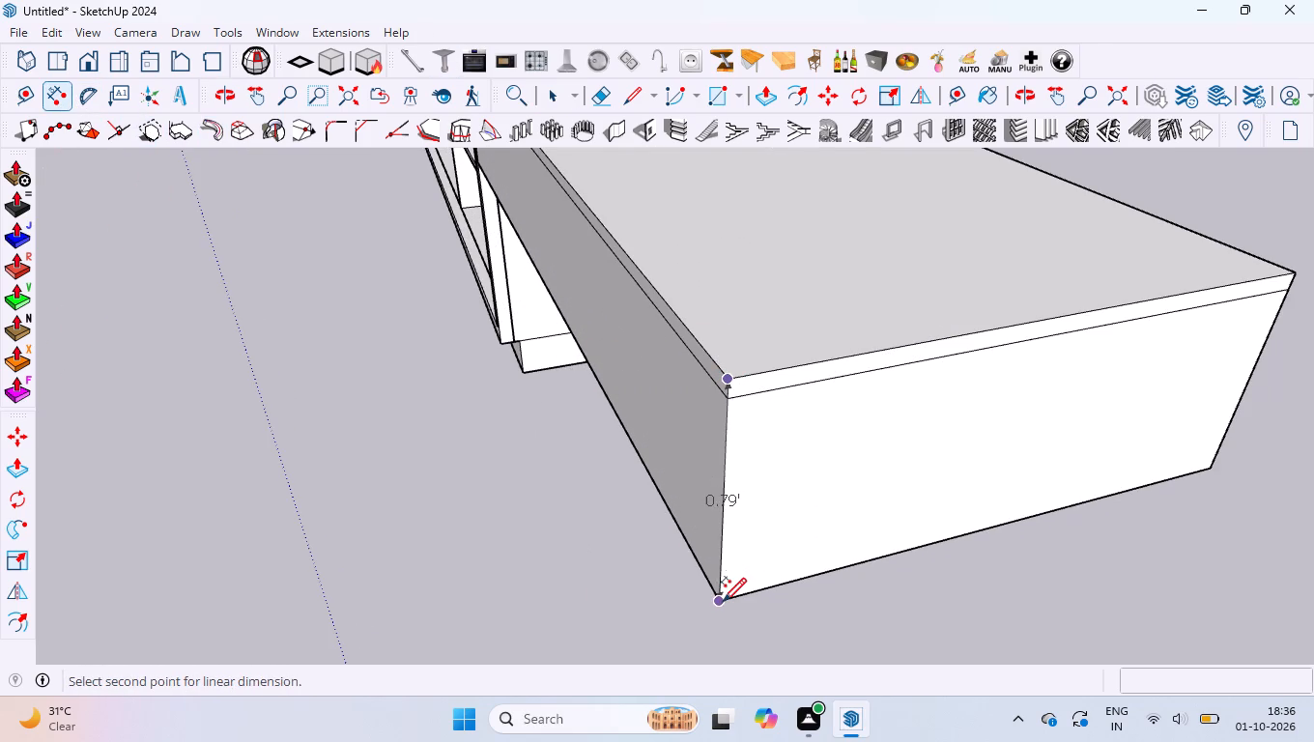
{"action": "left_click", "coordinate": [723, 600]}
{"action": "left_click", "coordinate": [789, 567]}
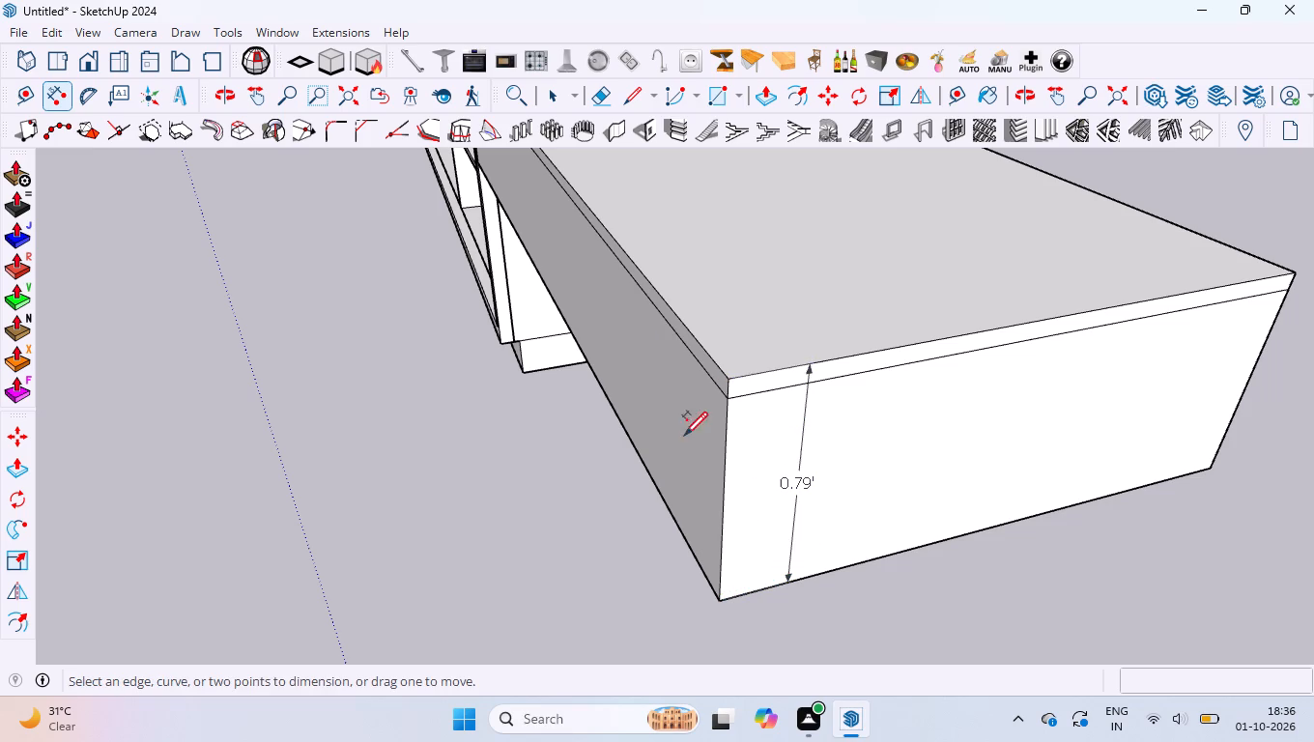
Set the model's length units to inches in the Model Info settings and close them.
{"action": "left_click", "coordinate": [289, 29]}
{"action": "left_click", "coordinate": [320, 135]}
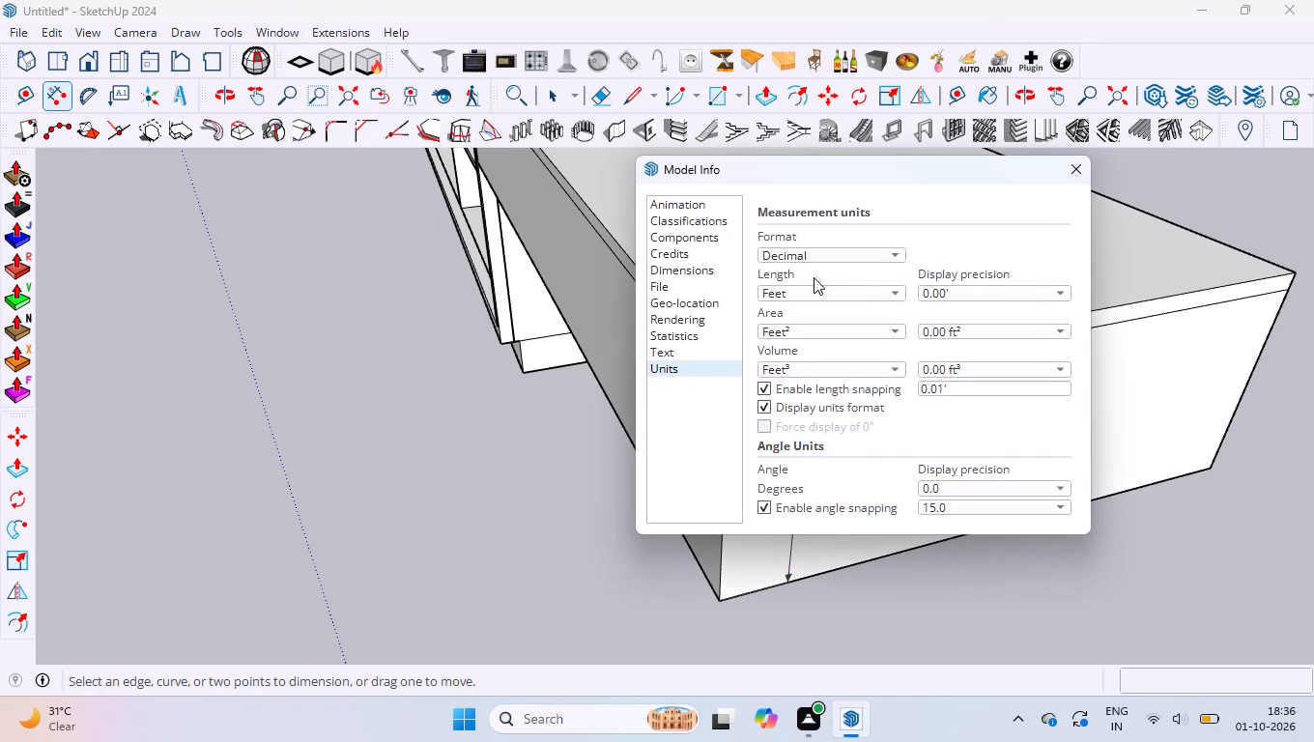
{"action": "left_click", "coordinate": [861, 294]}
{"action": "left_click", "coordinate": [806, 276]}
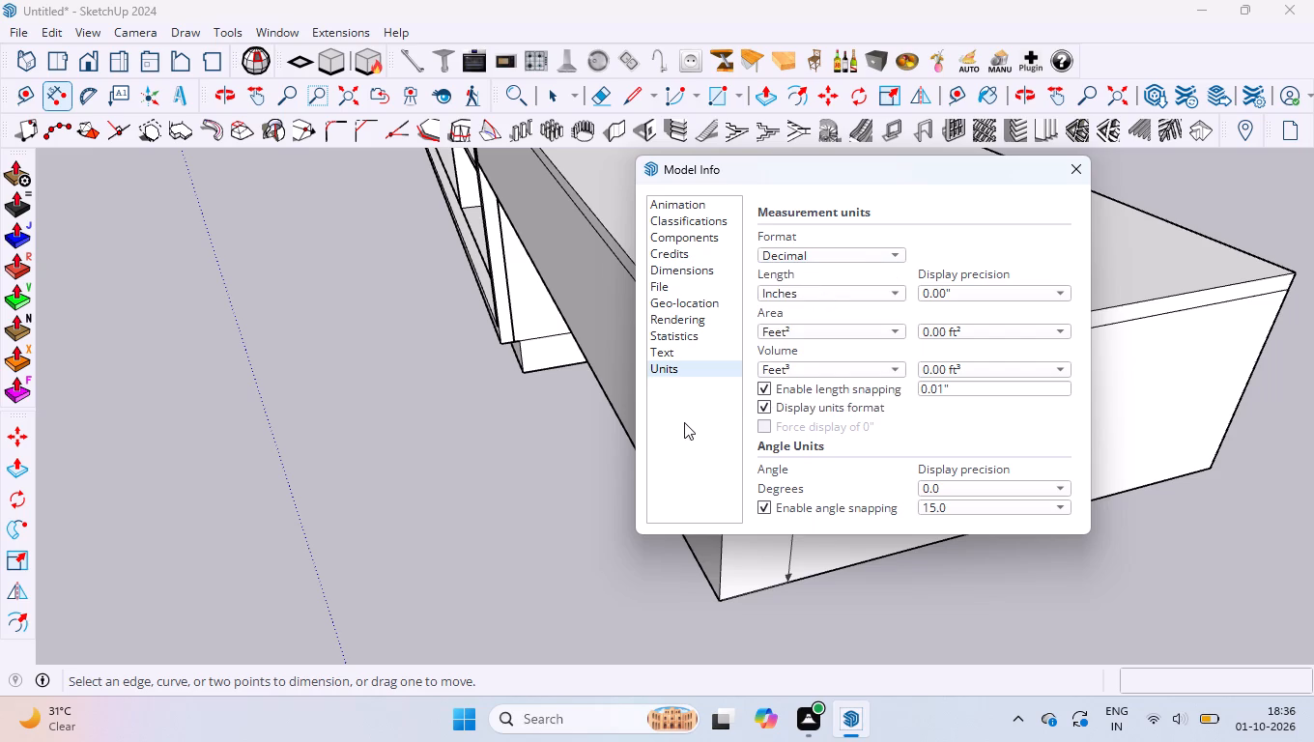
{"action": "left_click_drag", "start_coordinate": [684, 422], "coordinate": [638, 309]}
{"action": "left_click_drag", "start_coordinate": [728, 168], "coordinate": [124, 175]}
{"action": "left_click", "coordinate": [471, 186]}
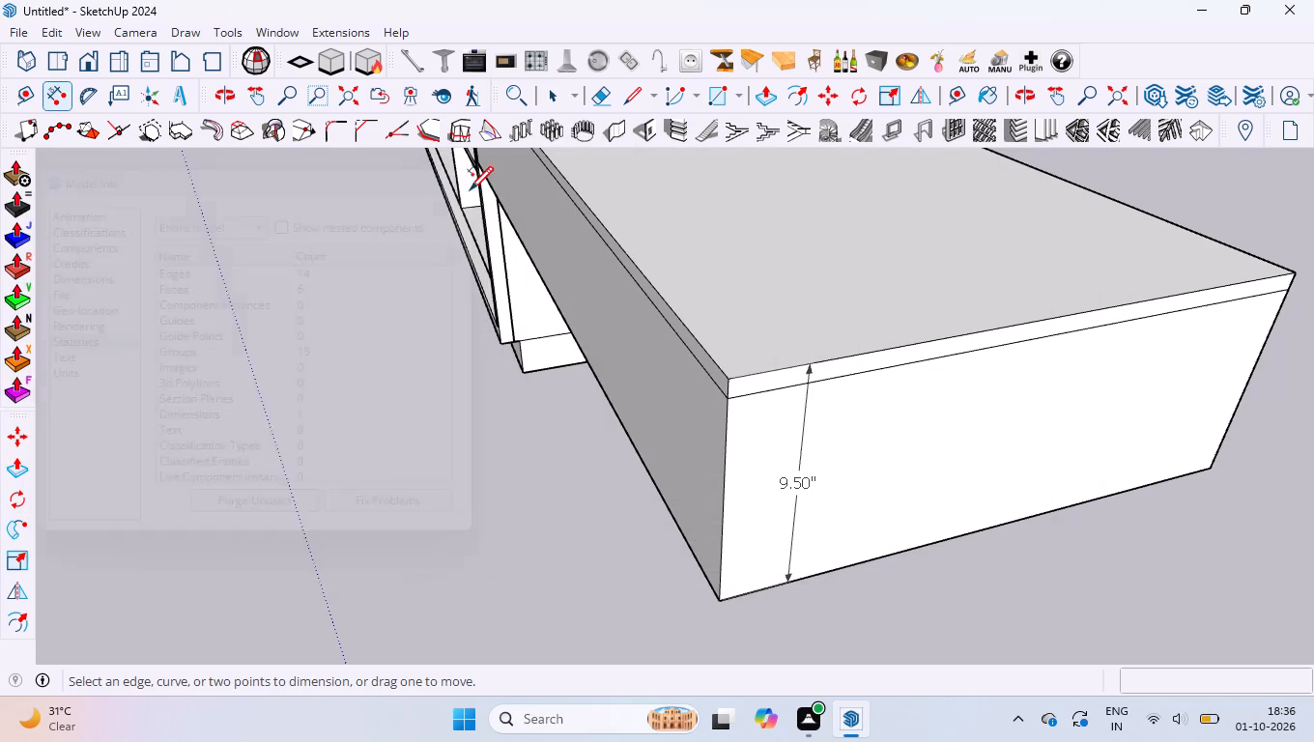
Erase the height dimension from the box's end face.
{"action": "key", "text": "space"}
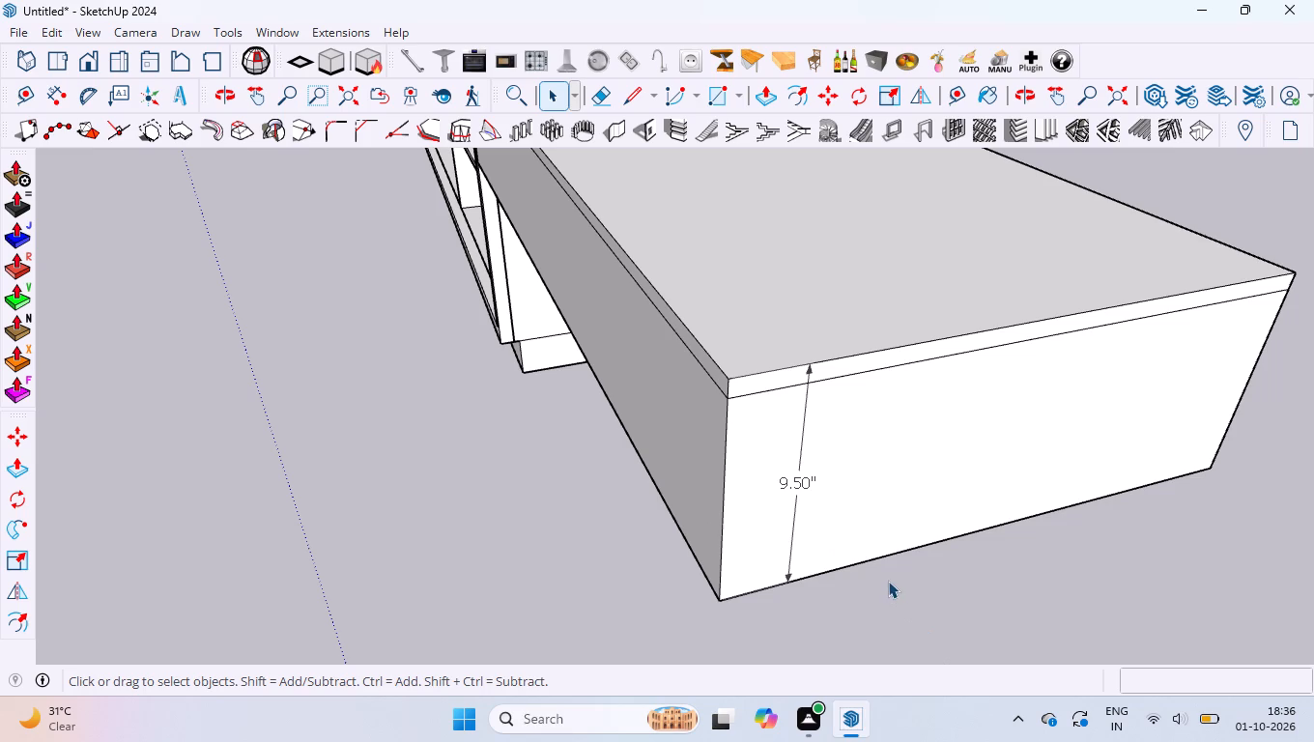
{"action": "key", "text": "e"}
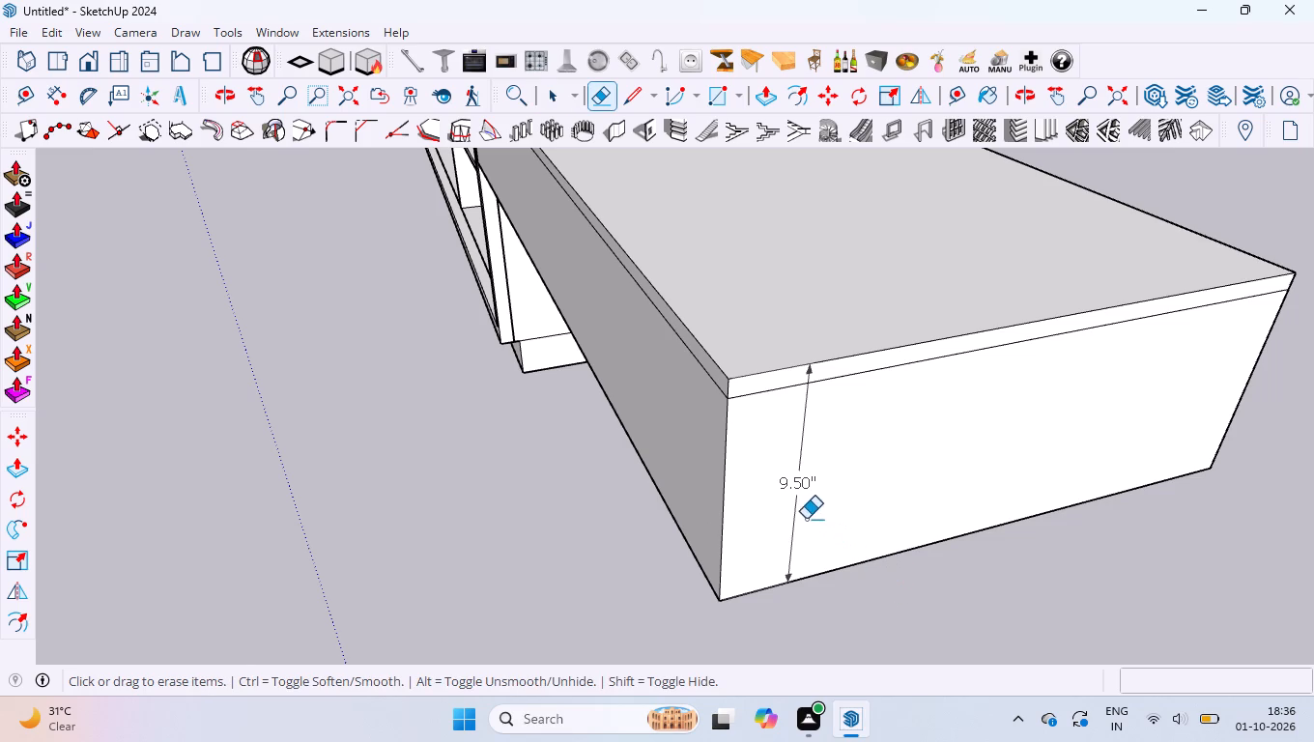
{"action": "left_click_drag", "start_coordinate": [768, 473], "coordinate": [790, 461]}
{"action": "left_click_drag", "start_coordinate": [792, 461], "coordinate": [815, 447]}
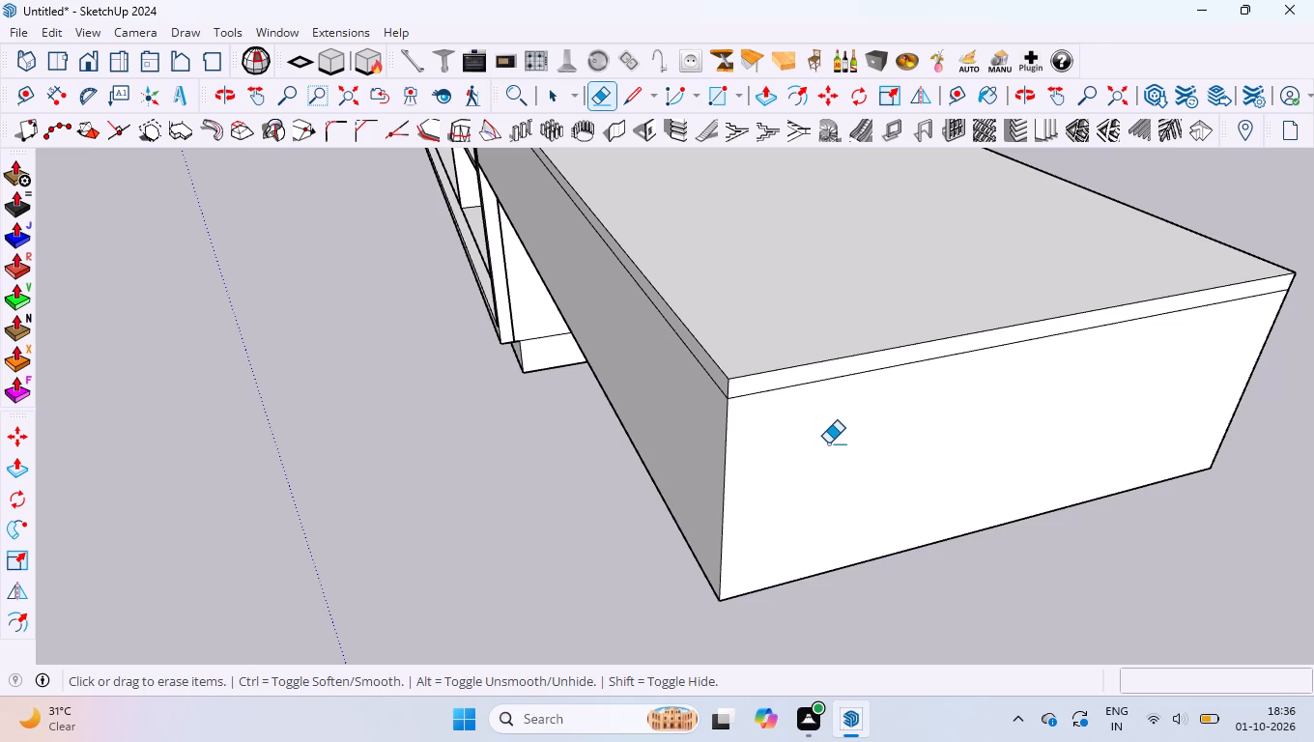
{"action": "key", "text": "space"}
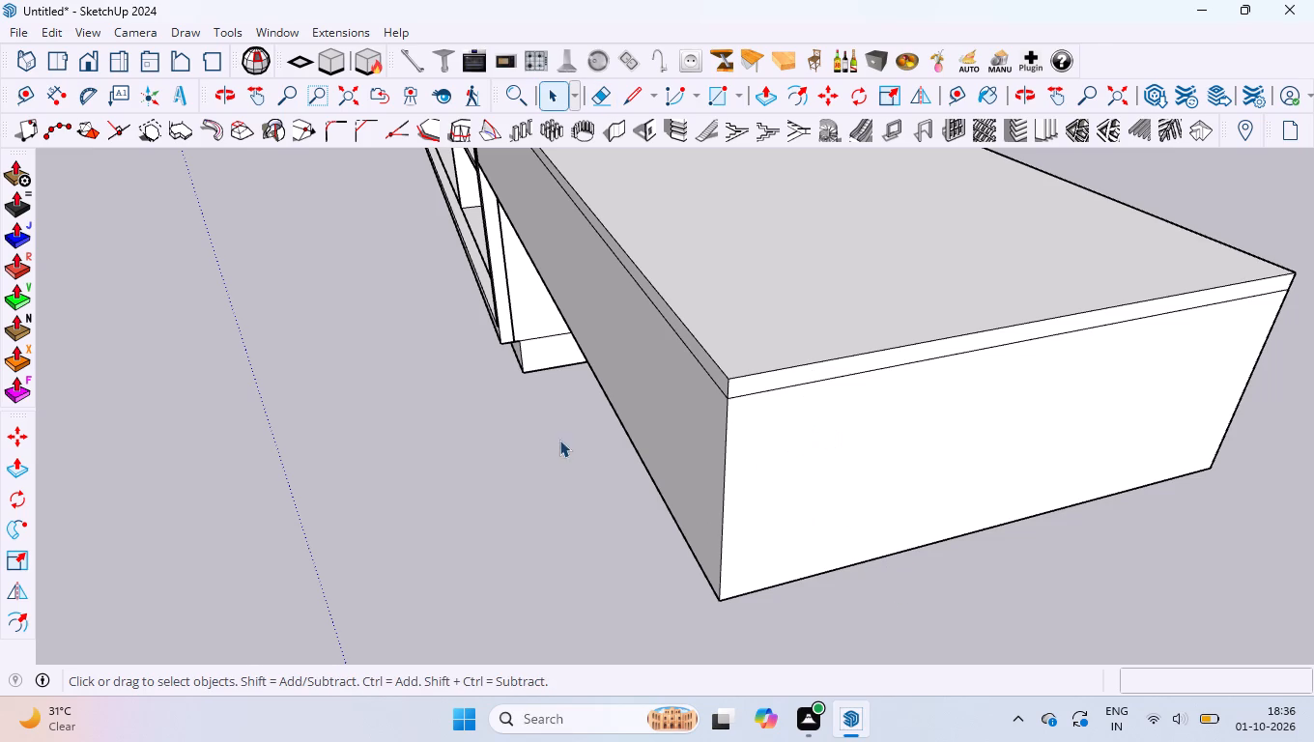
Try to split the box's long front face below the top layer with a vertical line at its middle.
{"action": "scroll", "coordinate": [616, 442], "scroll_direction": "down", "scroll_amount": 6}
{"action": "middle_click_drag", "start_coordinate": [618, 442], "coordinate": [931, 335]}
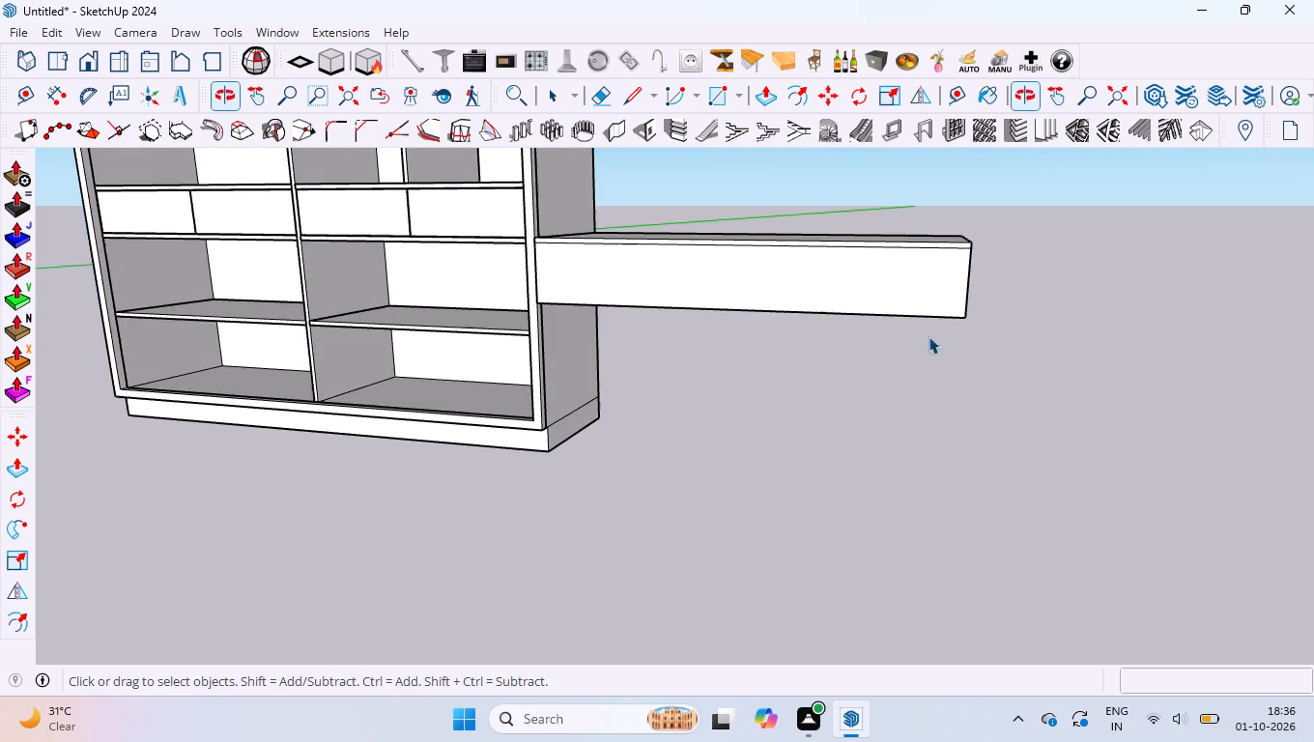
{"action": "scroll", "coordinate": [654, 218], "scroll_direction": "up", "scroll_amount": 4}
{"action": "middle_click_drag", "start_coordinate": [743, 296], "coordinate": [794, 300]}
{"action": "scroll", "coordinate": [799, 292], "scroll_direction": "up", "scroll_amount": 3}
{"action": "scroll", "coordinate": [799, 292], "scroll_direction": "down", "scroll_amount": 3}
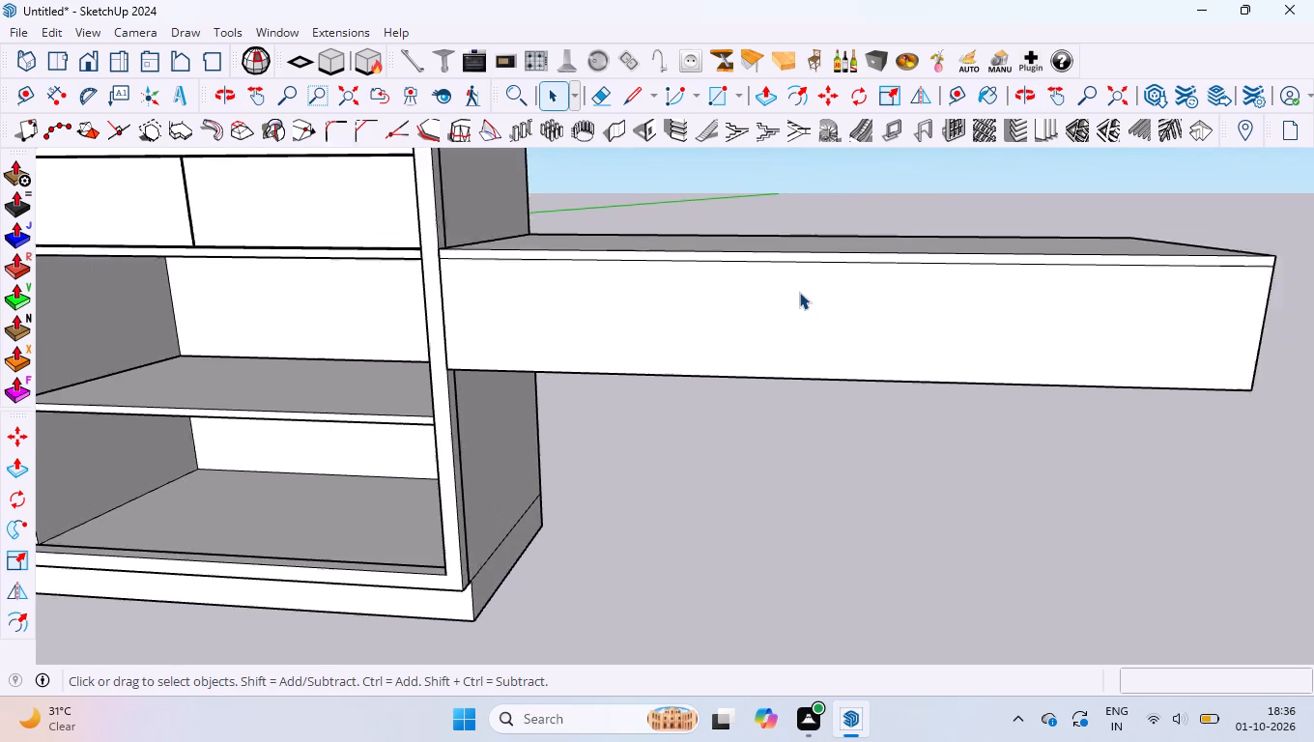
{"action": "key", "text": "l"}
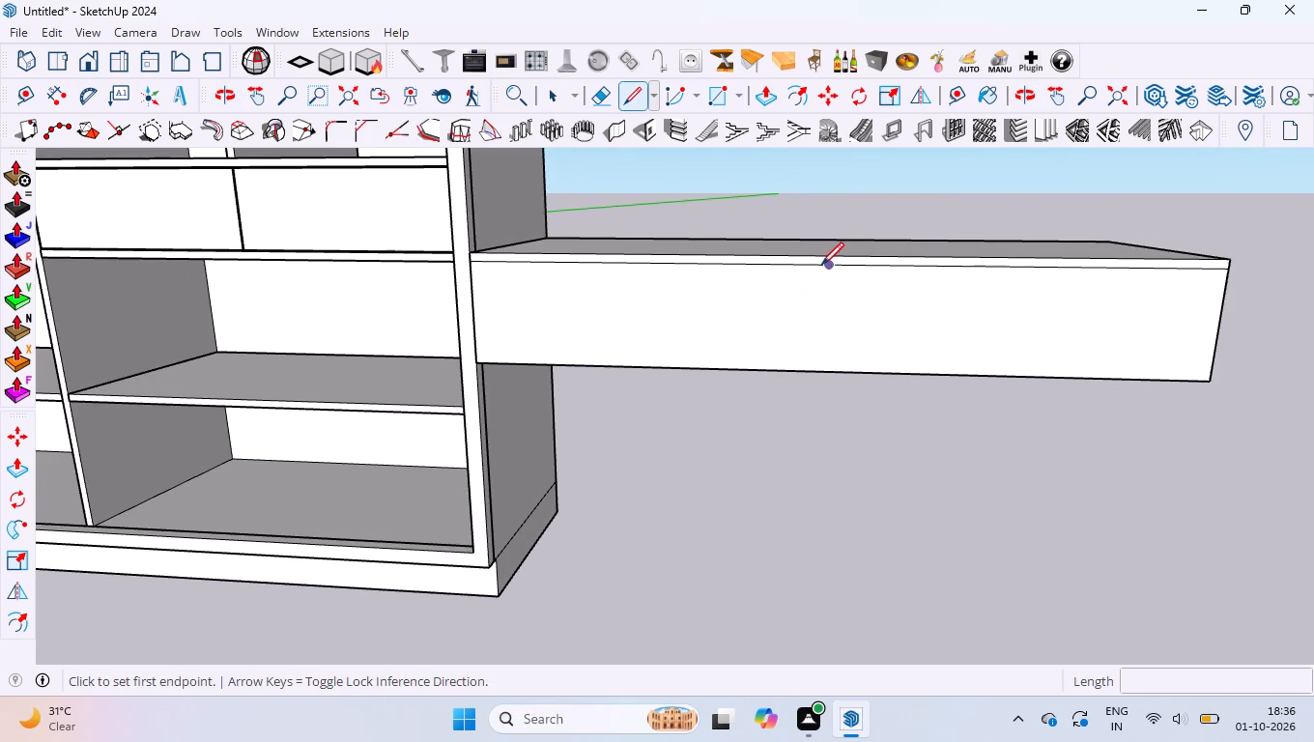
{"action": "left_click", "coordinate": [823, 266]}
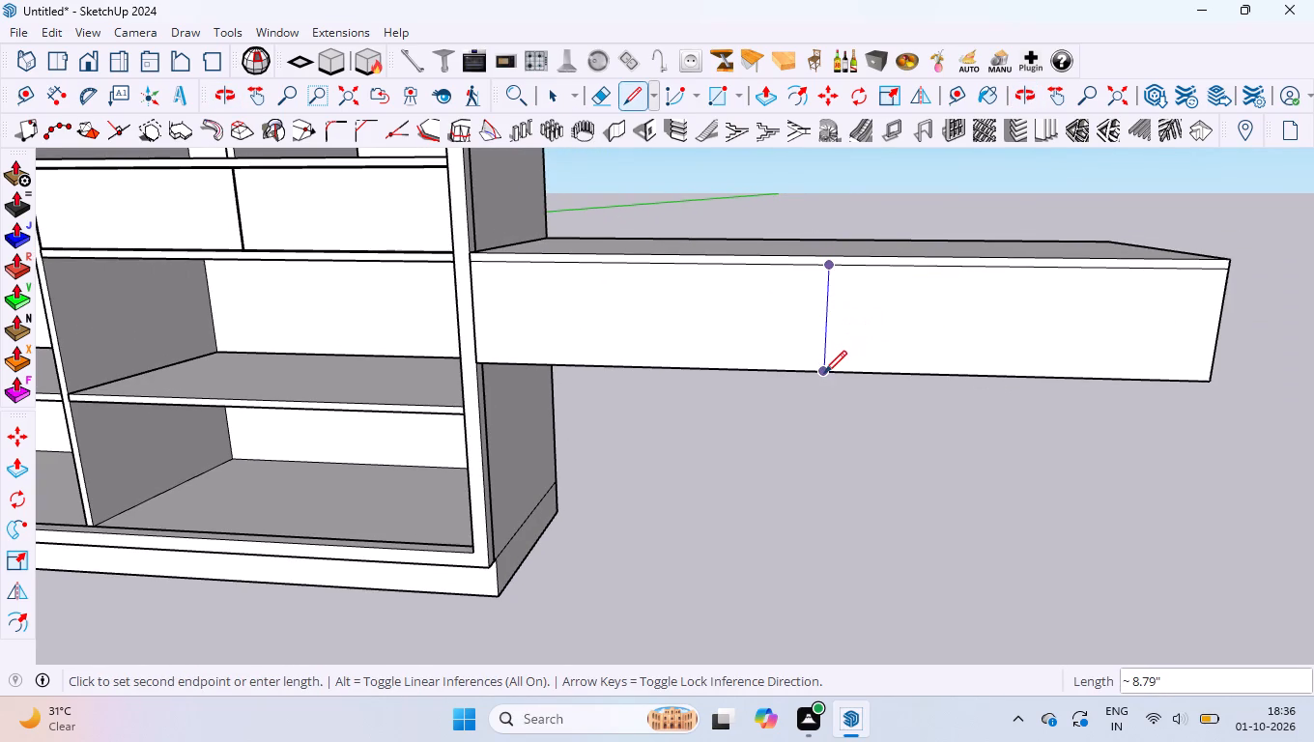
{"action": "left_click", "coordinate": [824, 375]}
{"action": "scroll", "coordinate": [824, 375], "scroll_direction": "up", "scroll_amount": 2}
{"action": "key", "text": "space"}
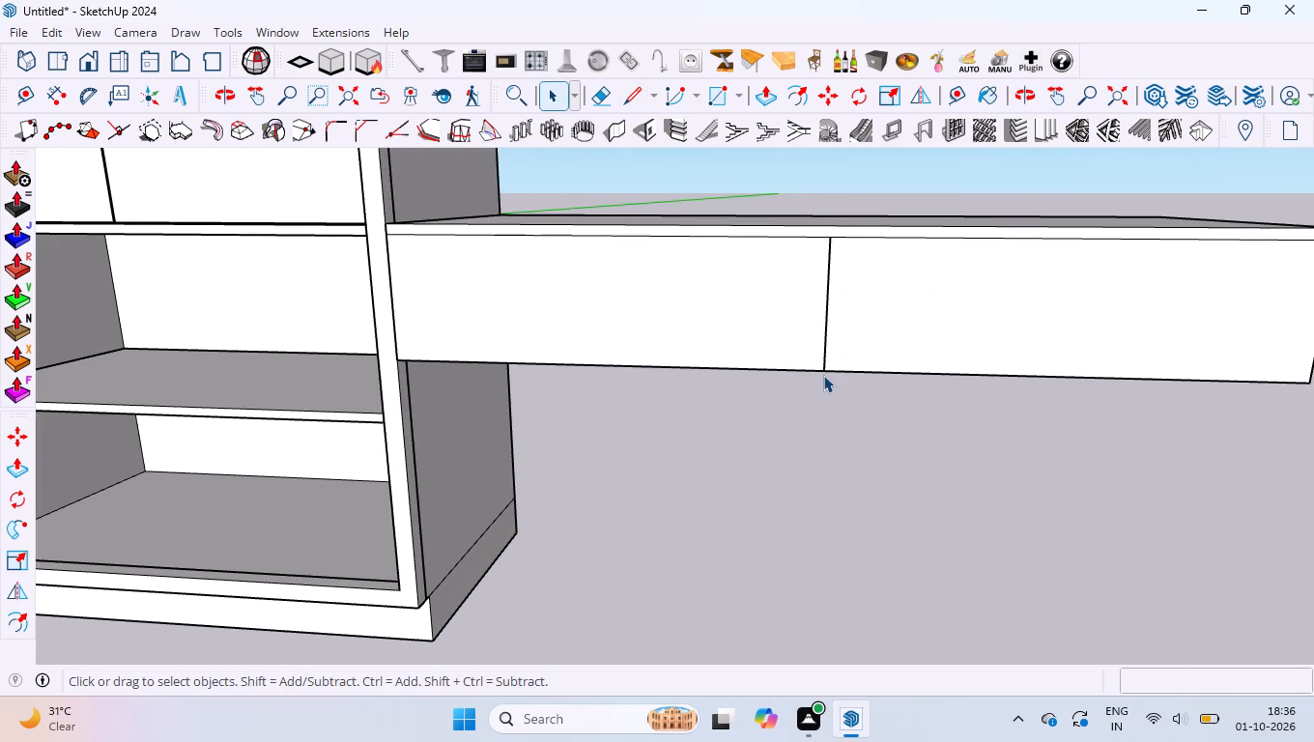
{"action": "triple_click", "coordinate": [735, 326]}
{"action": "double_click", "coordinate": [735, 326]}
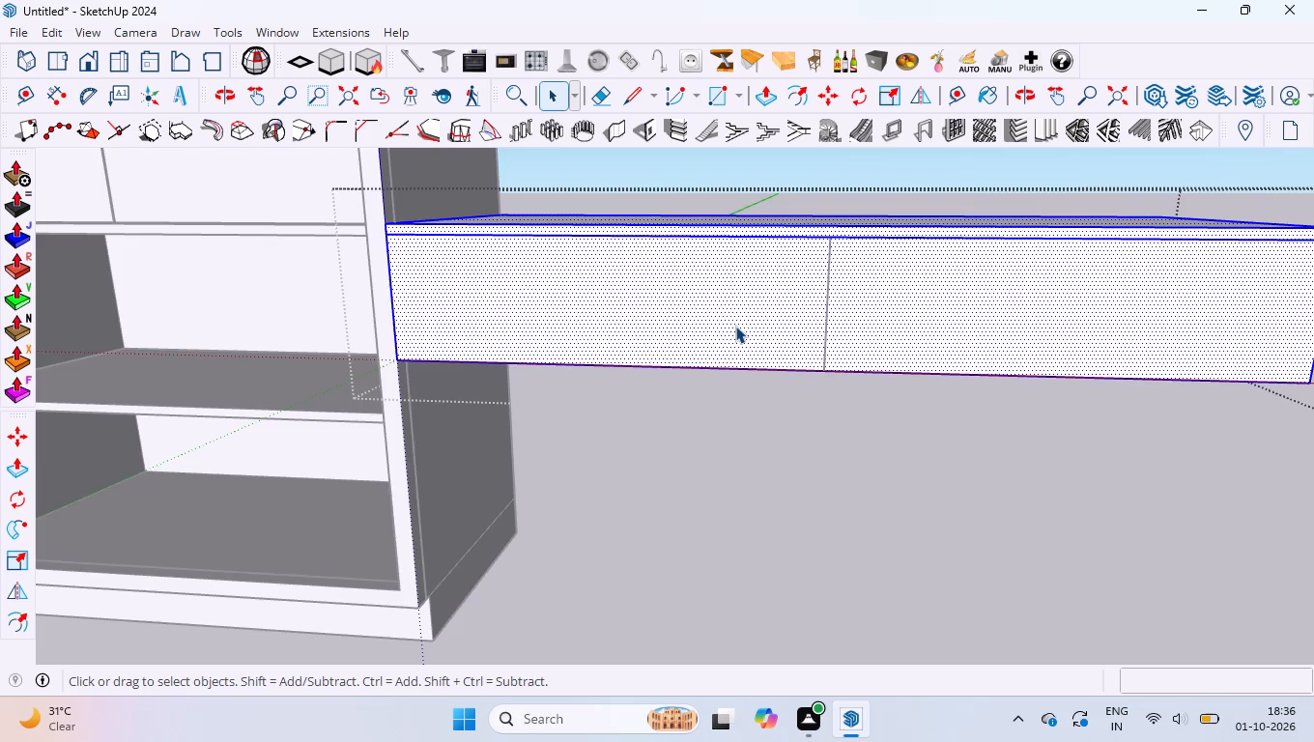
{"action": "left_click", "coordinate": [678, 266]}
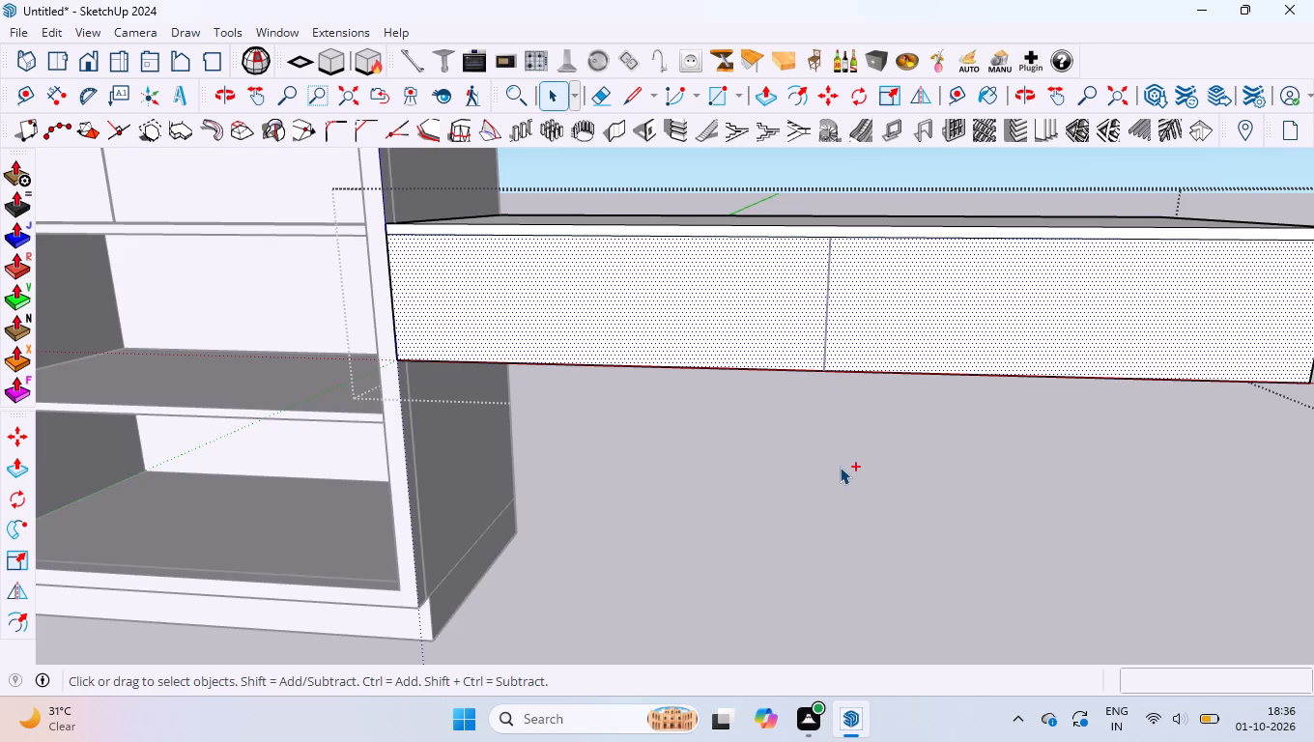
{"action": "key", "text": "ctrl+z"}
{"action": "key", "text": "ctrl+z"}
Inside the box group, draw a vertical line about 8.79" long between the front face's bottom and top edge midpoints.
{"action": "left_click", "coordinate": [668, 334]}
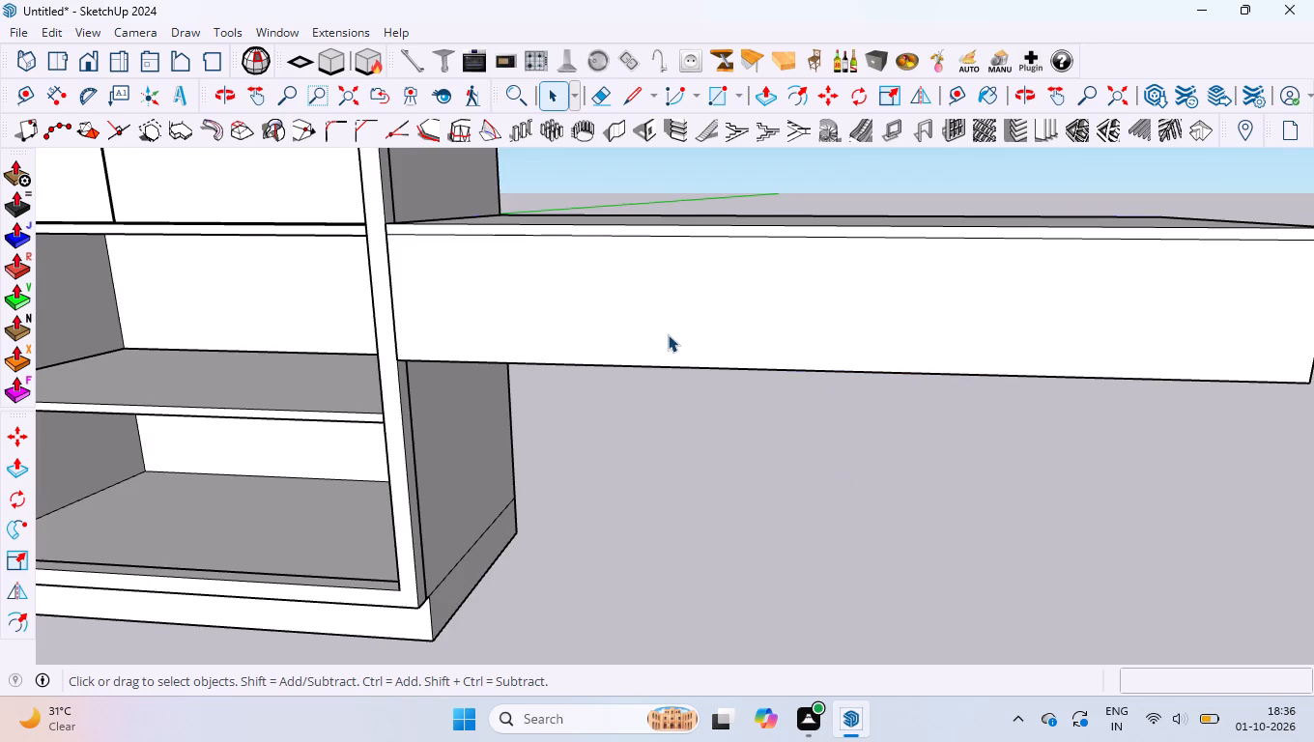
{"action": "double_click", "coordinate": [738, 297]}
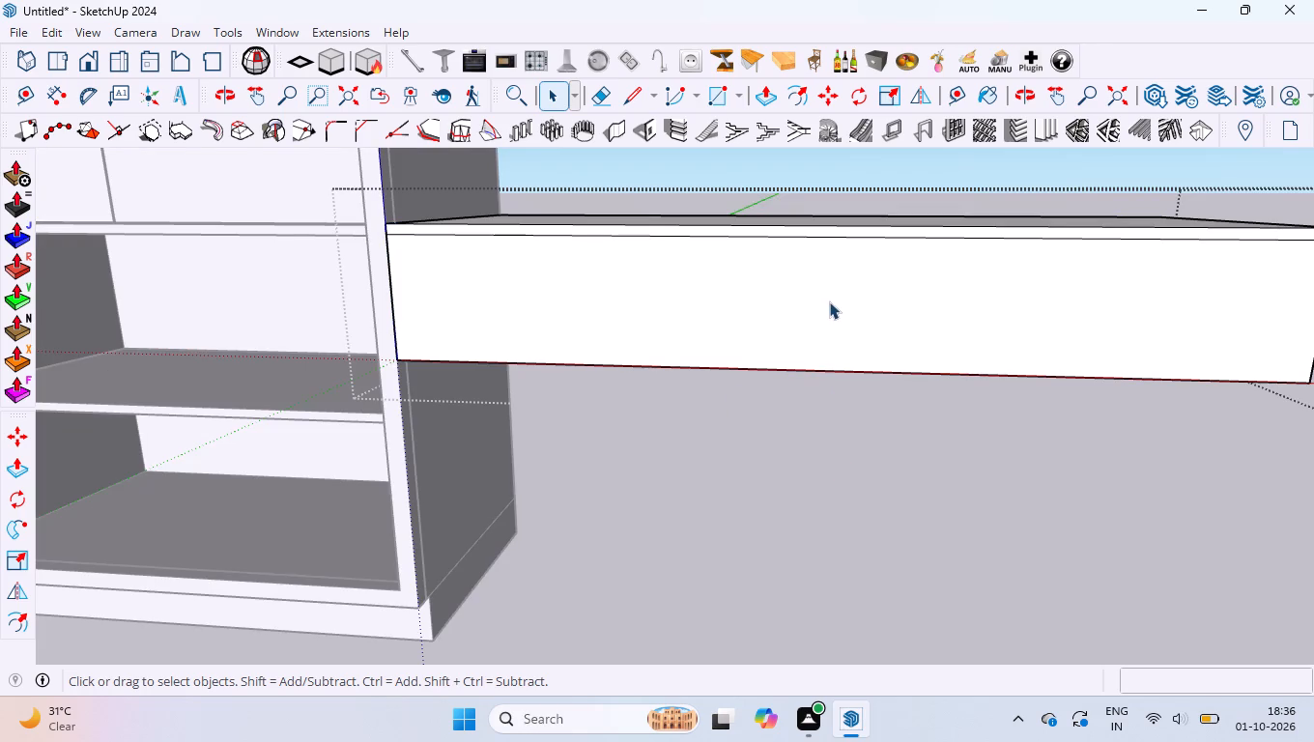
{"action": "key", "text": "l"}
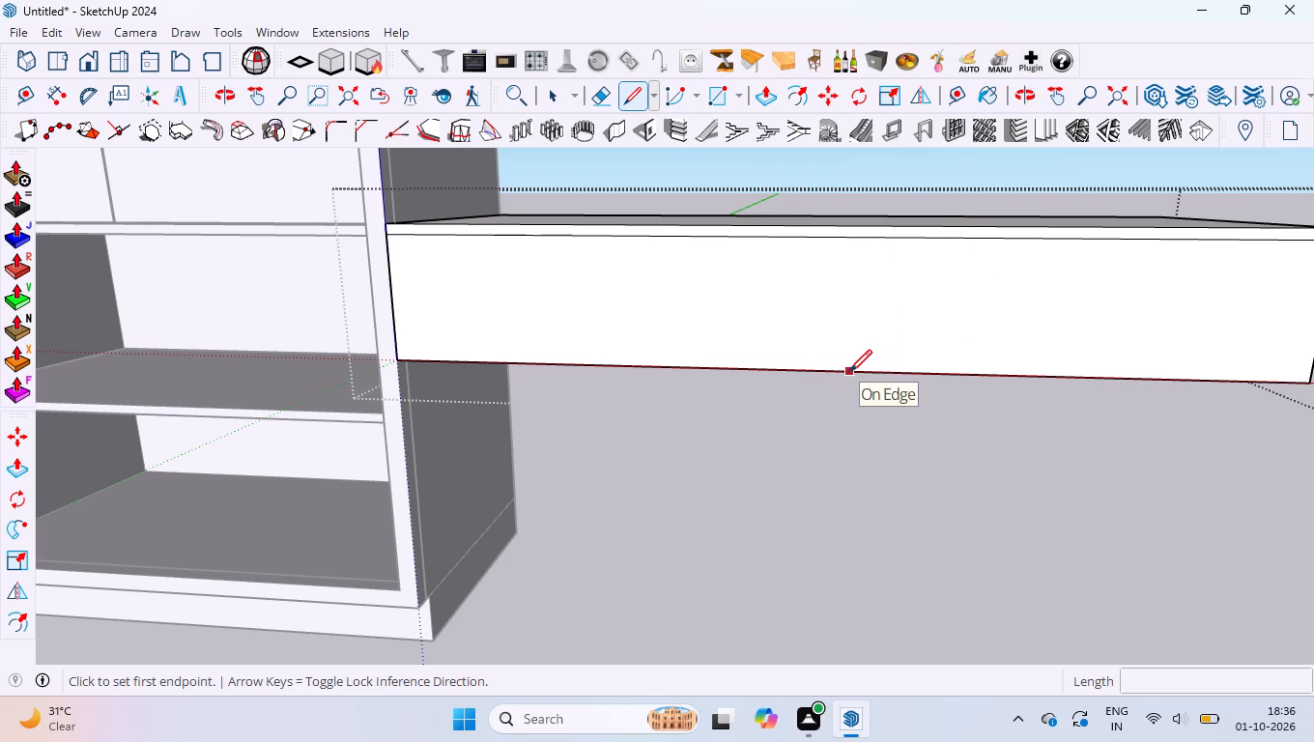
{"action": "left_click", "coordinate": [821, 372]}
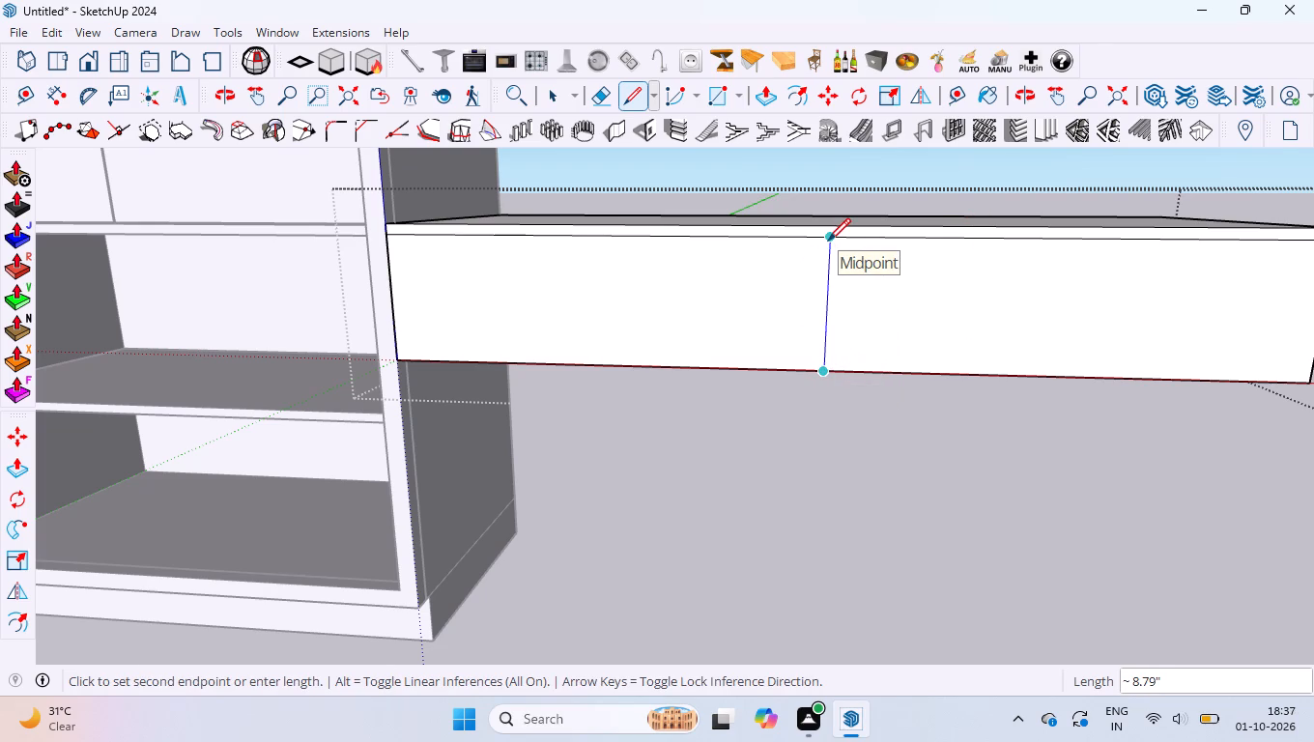
{"action": "middle_click_drag", "start_coordinate": [828, 241], "coordinate": [815, 158]}
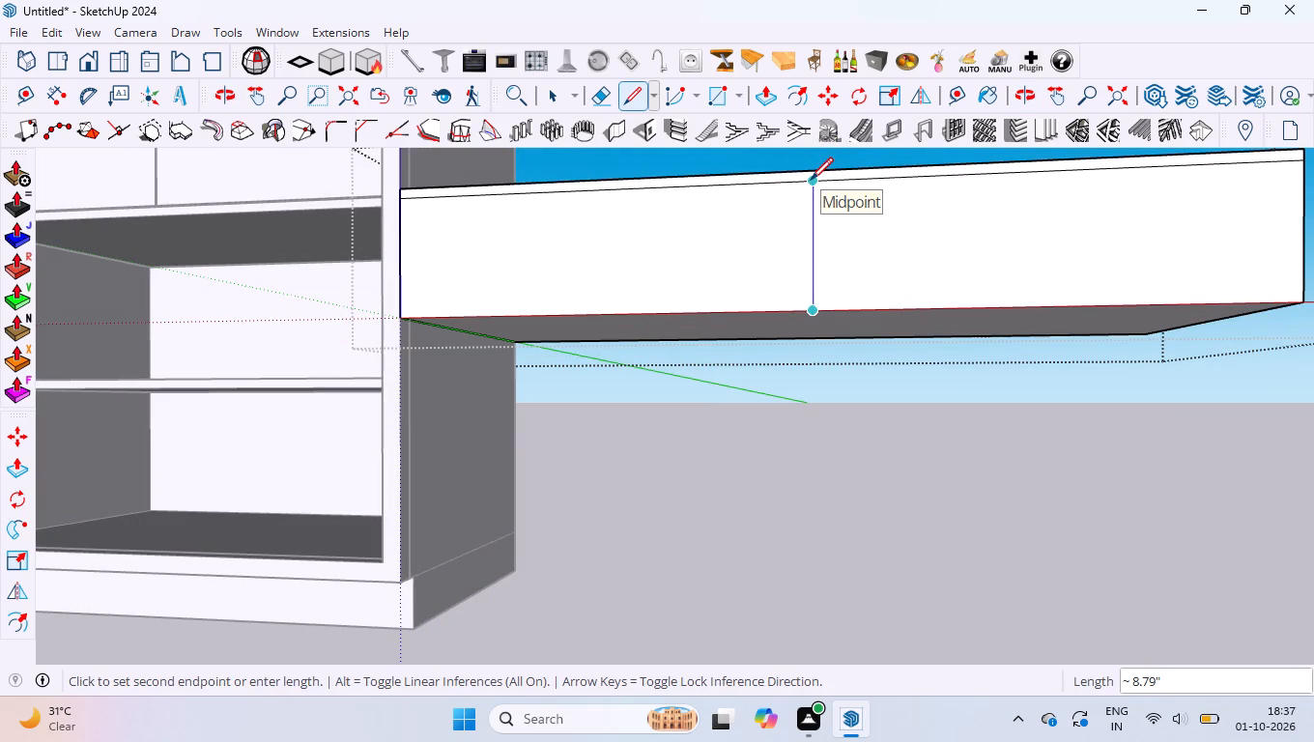
{"action": "left_click", "coordinate": [811, 180]}
{"action": "middle_click_drag", "start_coordinate": [802, 237], "coordinate": [851, 346]}
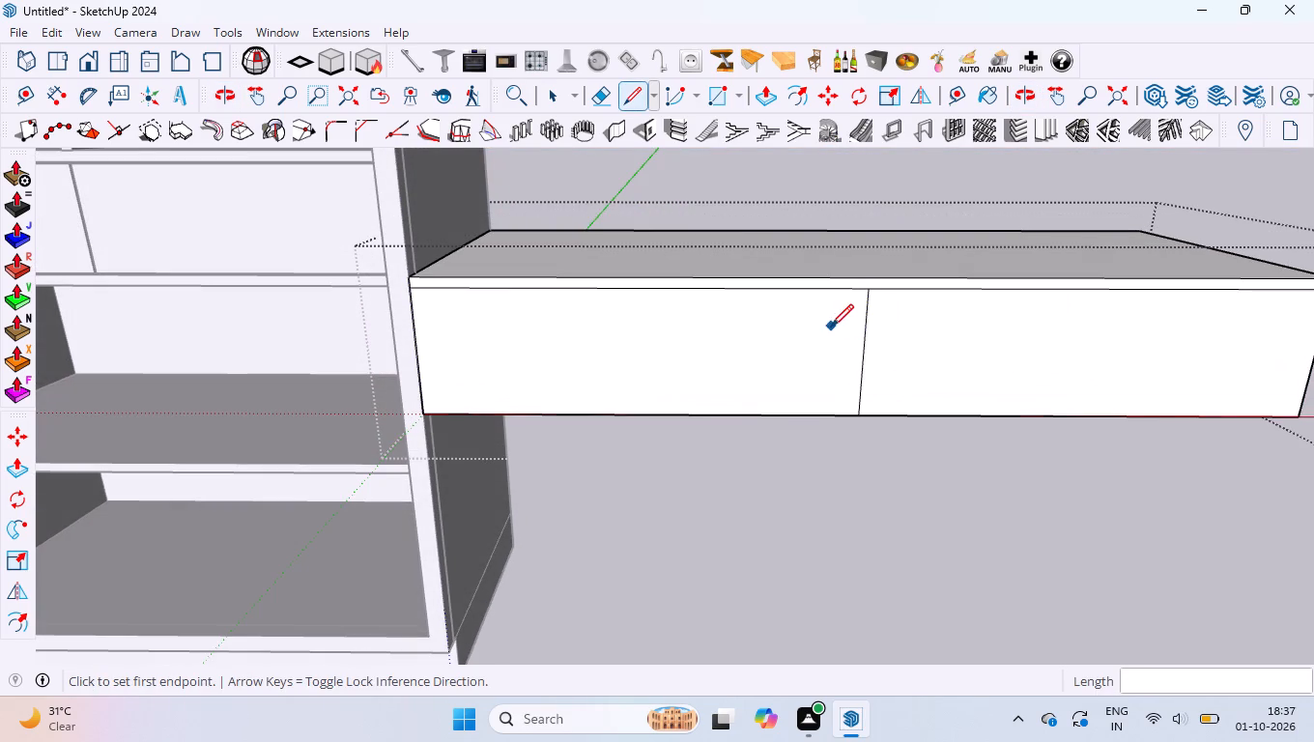
Offset the outline of the front half nearest the wardrobe inward by 3 mm.
{"action": "key", "text": "space"}
{"action": "left_click", "coordinate": [782, 325]}
{"action": "double_click", "coordinate": [782, 325]}
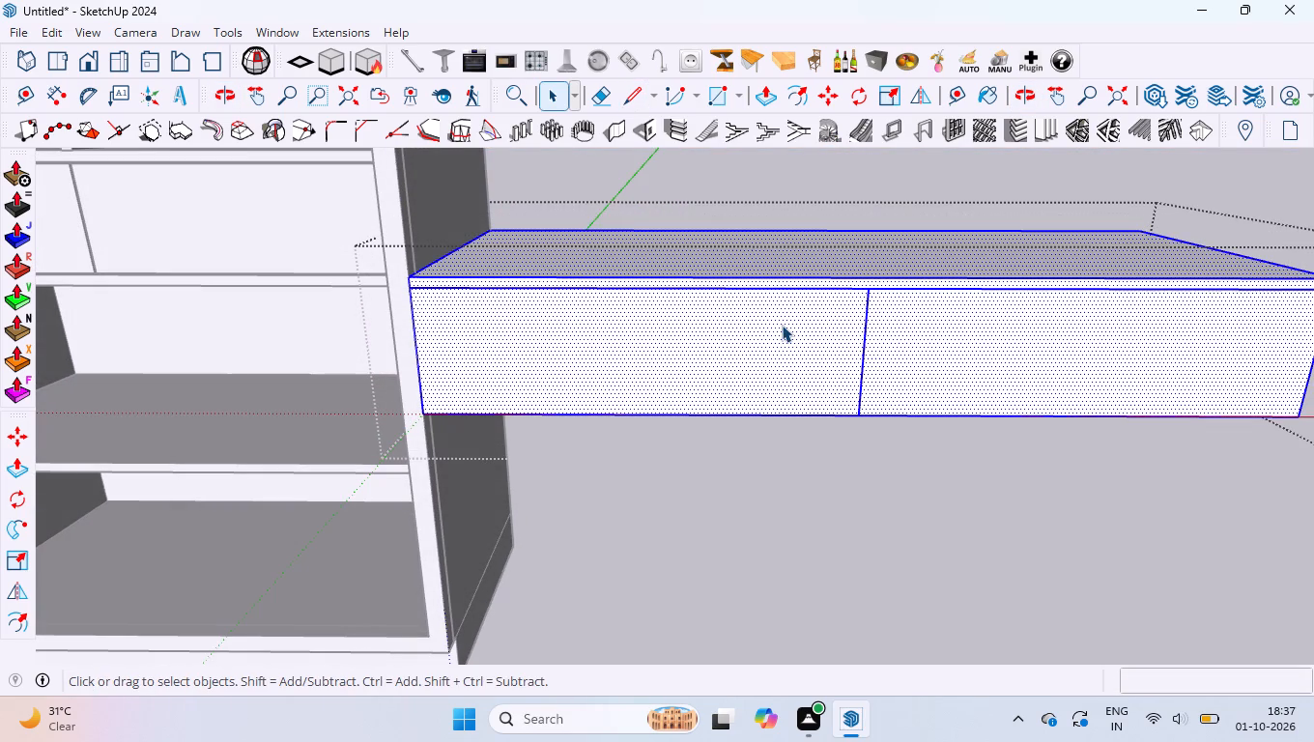
{"action": "left_click", "coordinate": [782, 325]}
{"action": "left_click", "coordinate": [757, 512]}
{"action": "left_click", "coordinate": [727, 362]}
{"action": "double_click", "coordinate": [727, 362]}
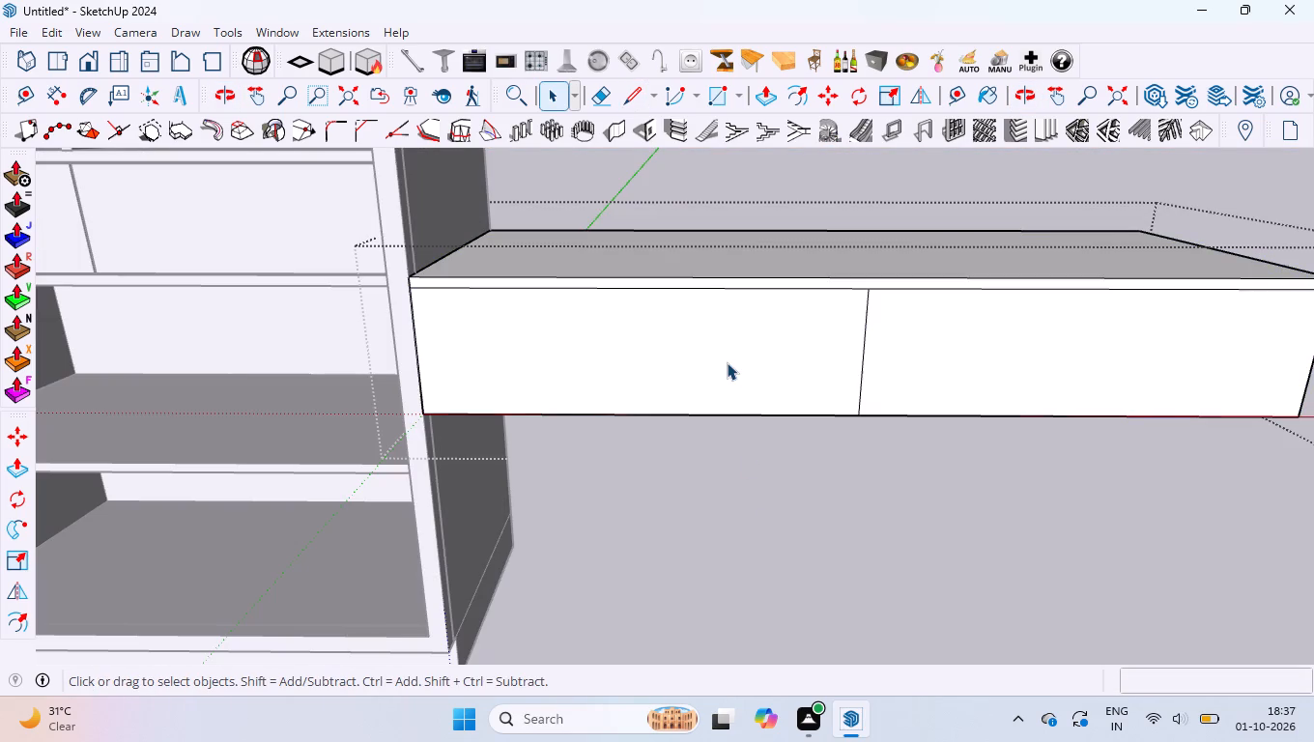
{"action": "left_click", "coordinate": [727, 362]}
{"action": "double_click", "coordinate": [799, 346]}
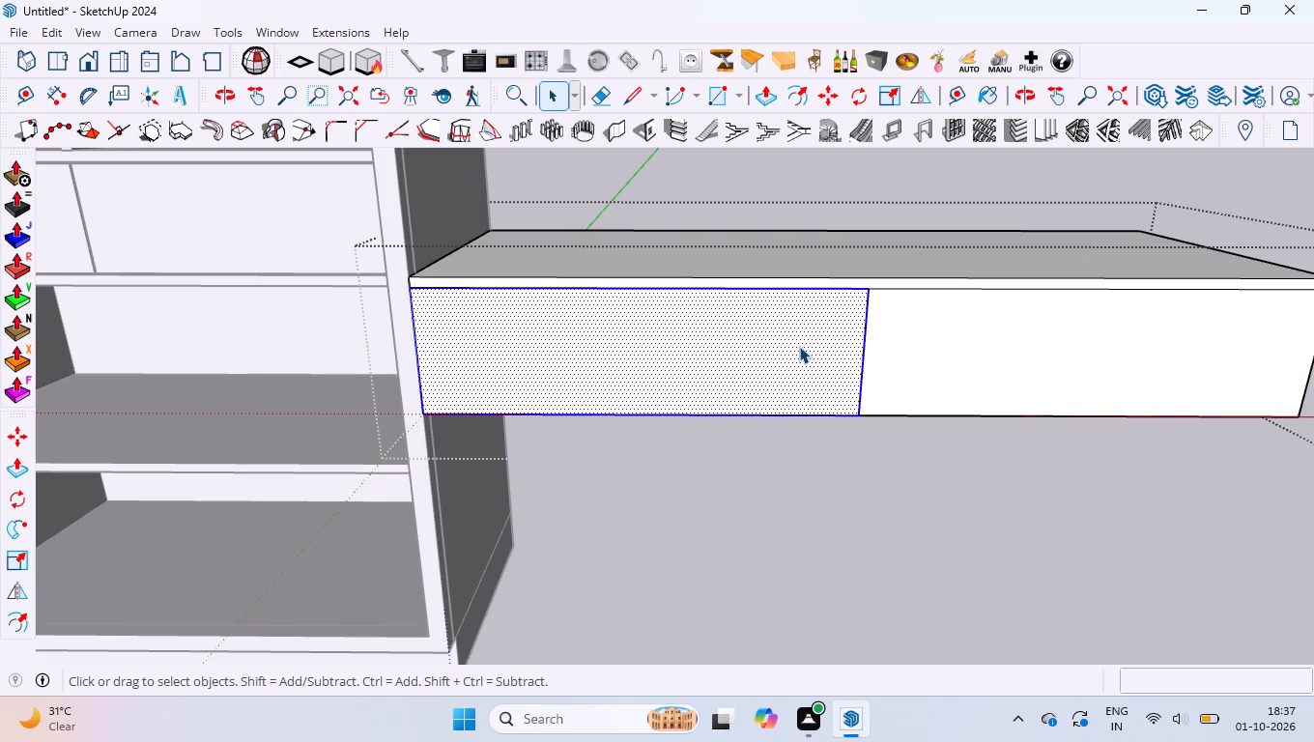
{"action": "key", "text": "f"}
{"action": "left_click", "coordinate": [783, 302]}
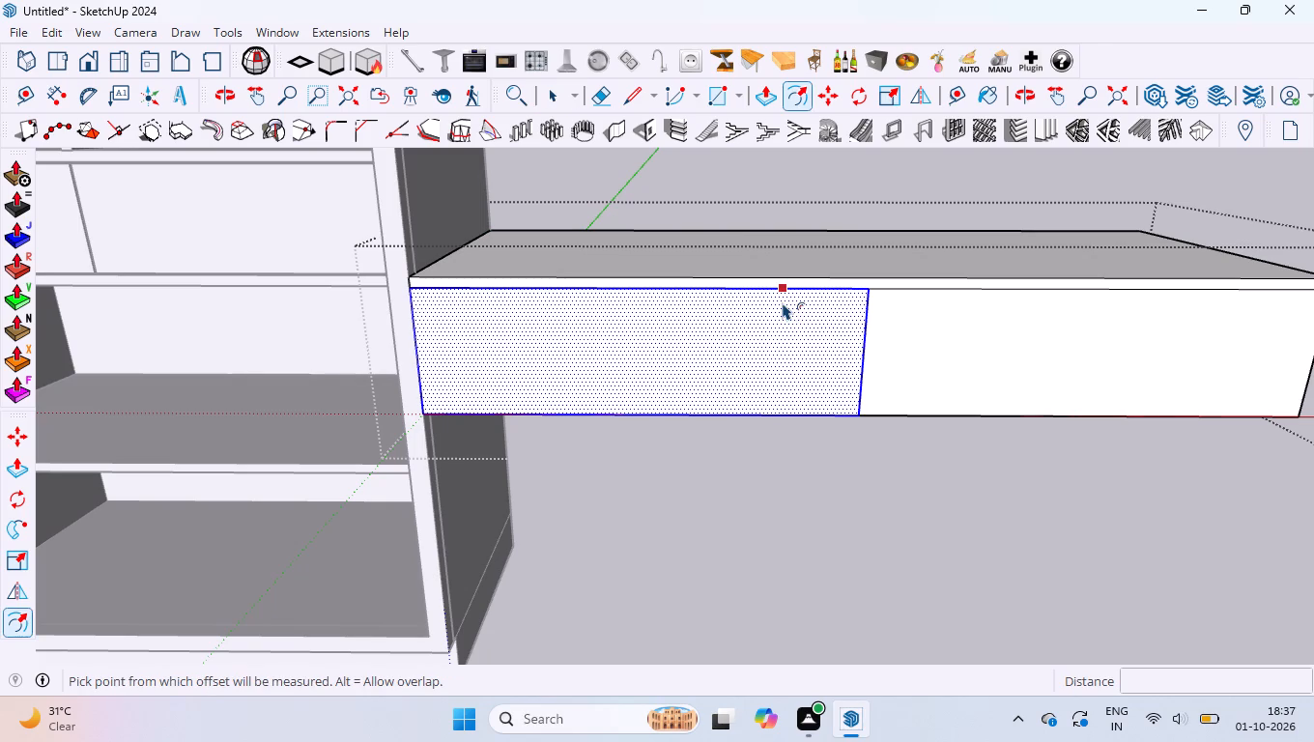
{"action": "type", "text": "1.5"}
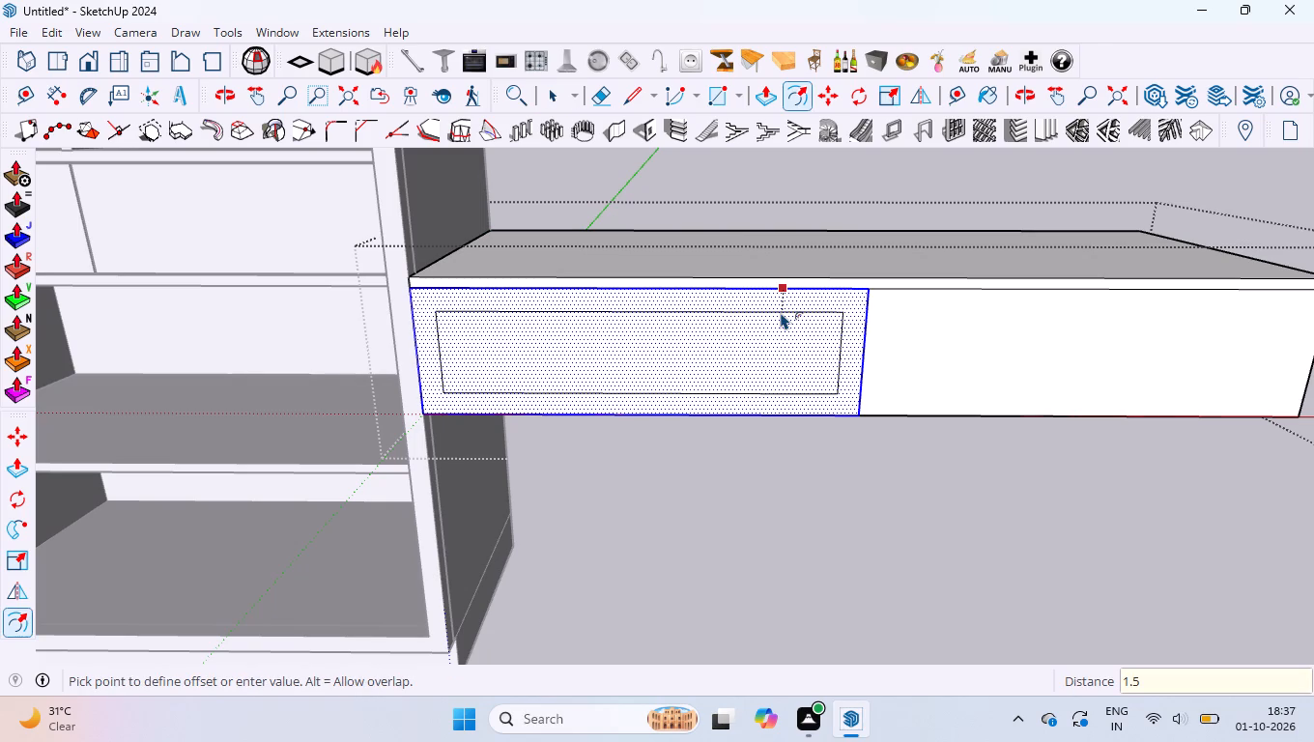
{"action": "key", "text": "BackSpace"}
{"action": "key", "text": "BackSpace"}
{"action": "key", "text": "BackSpace"}
{"action": "key", "text": "BackSpace"}
{"action": "type", "text": "3MM"}
{"action": "key", "text": "Return"}
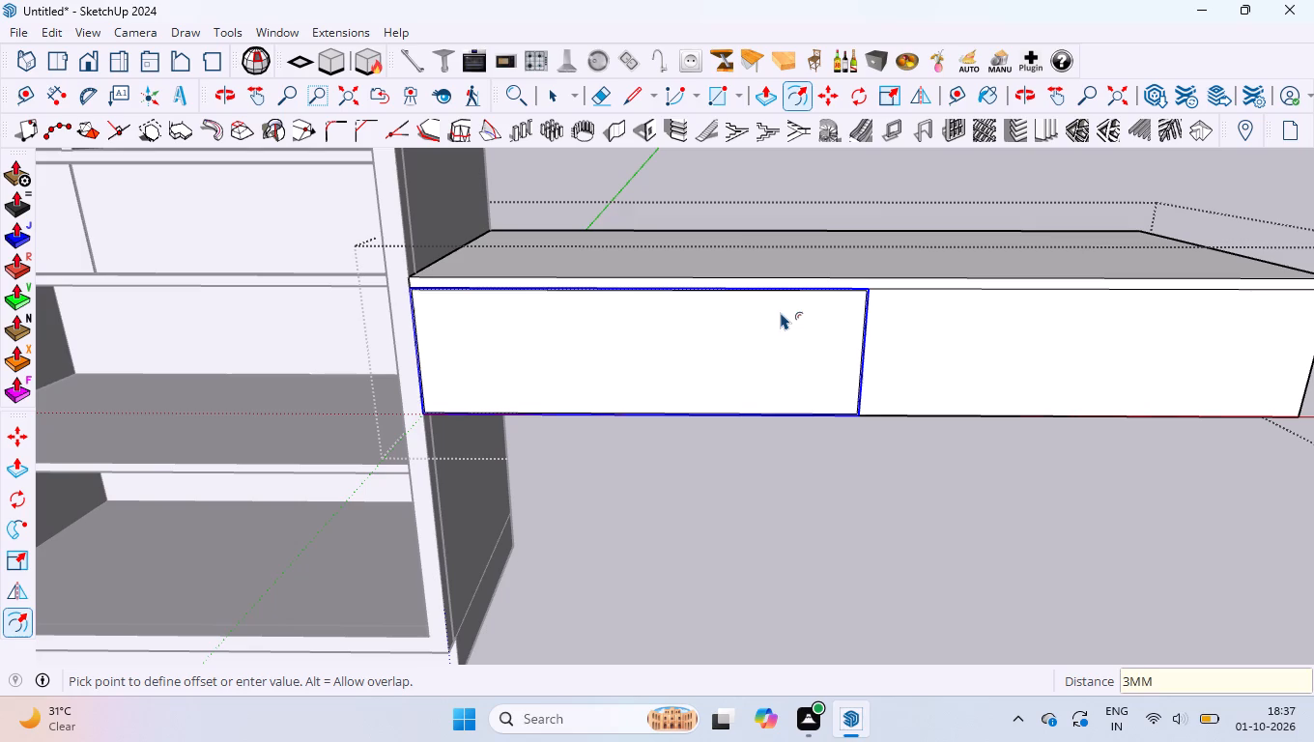
Offset the outline of the front half at the box's free end inward by 3 mm.
{"action": "scroll", "coordinate": [768, 326], "scroll_direction": "down", "scroll_amount": 5}
{"action": "scroll", "coordinate": [1313, 269], "scroll_direction": "up", "scroll_amount": 4}
{"action": "scroll", "coordinate": [852, 354], "scroll_direction": "up", "scroll_amount": 4}
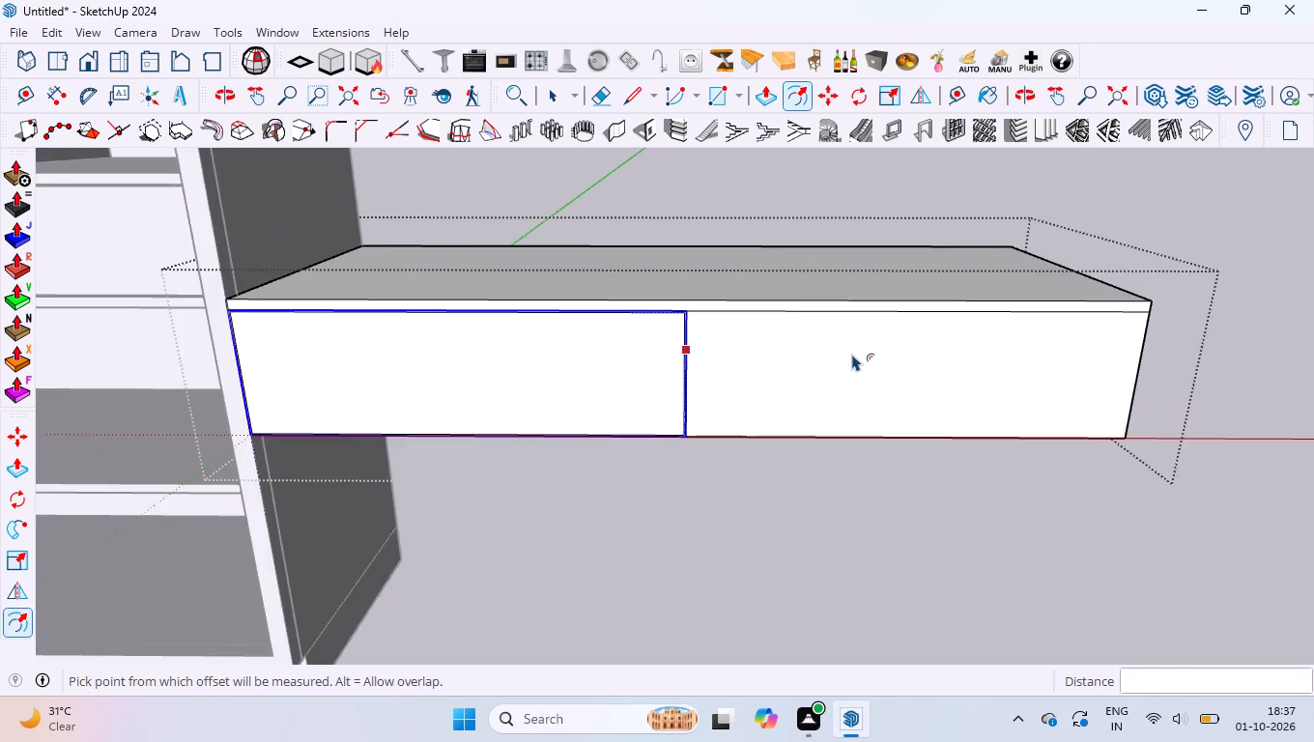
{"action": "scroll", "coordinate": [581, 310], "scroll_direction": "up", "scroll_amount": 13}
{"action": "left_click", "coordinate": [622, 291]}
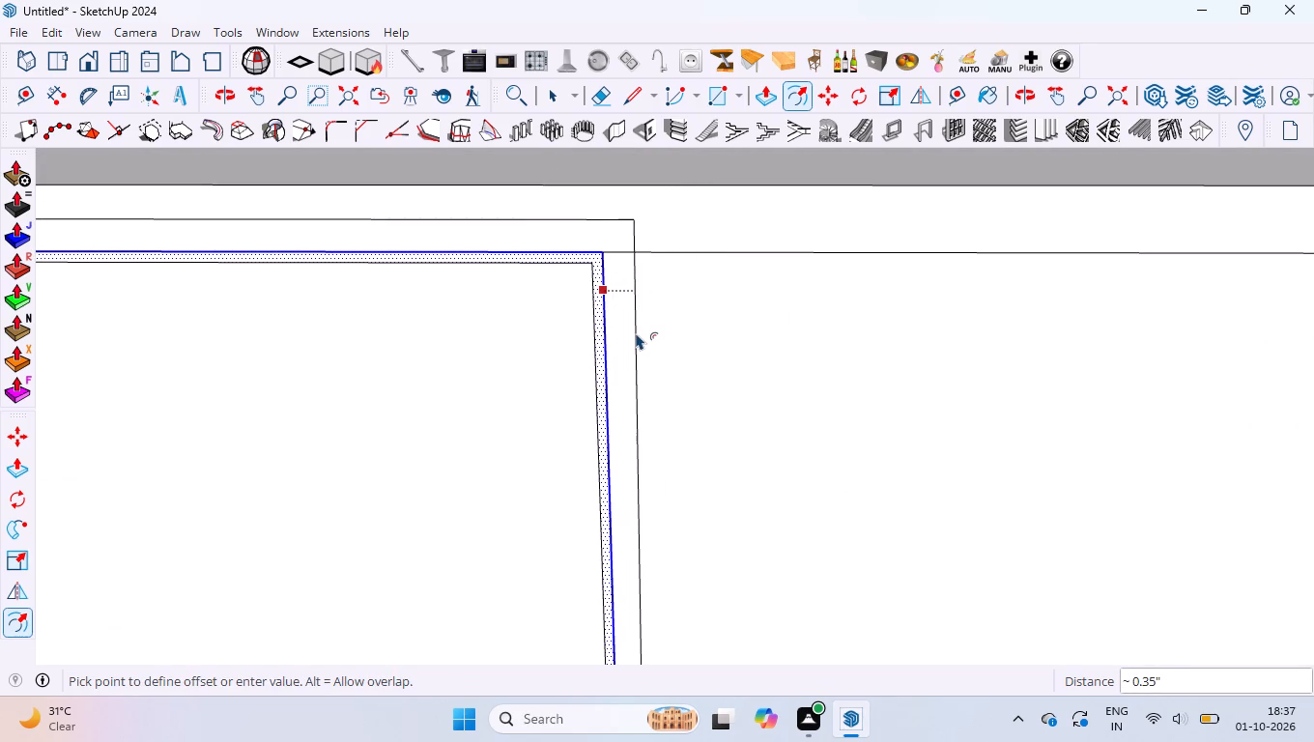
{"action": "key", "text": "space"}
{"action": "left_click", "coordinate": [636, 332]}
{"action": "double_click", "coordinate": [636, 332]}
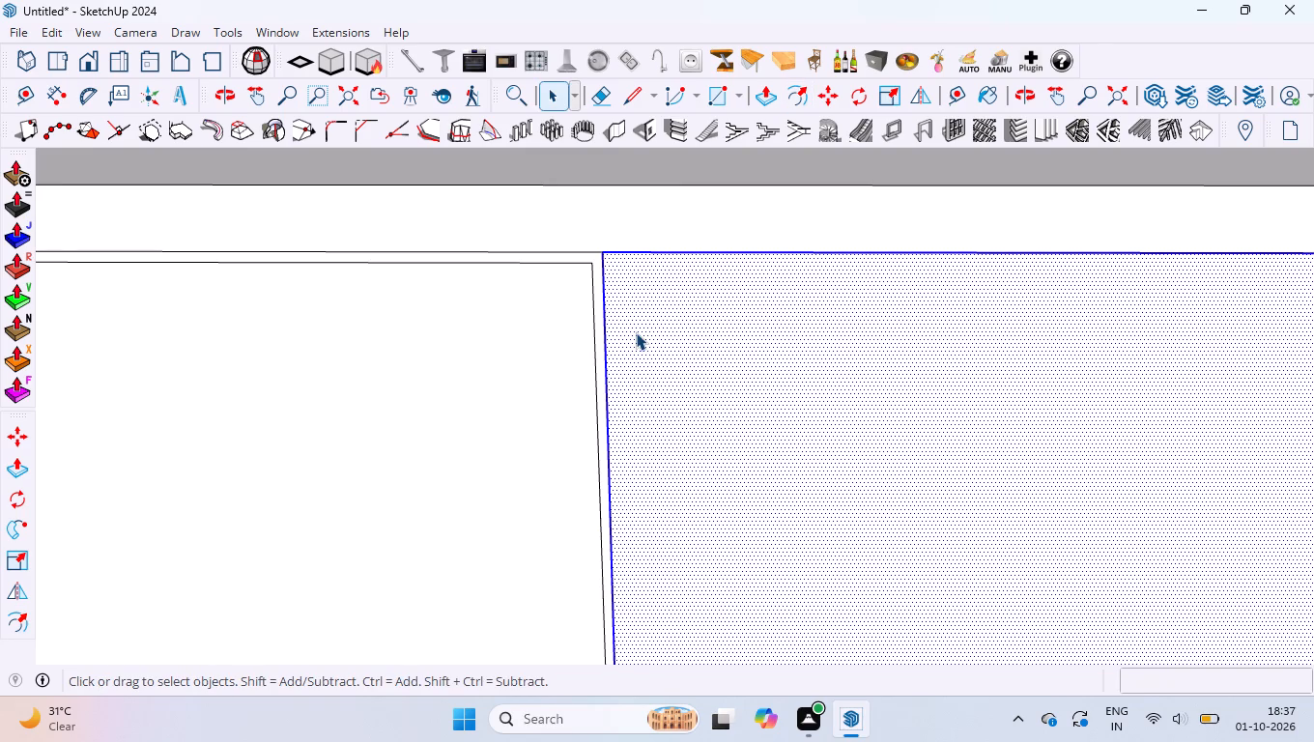
{"action": "key", "text": "f"}
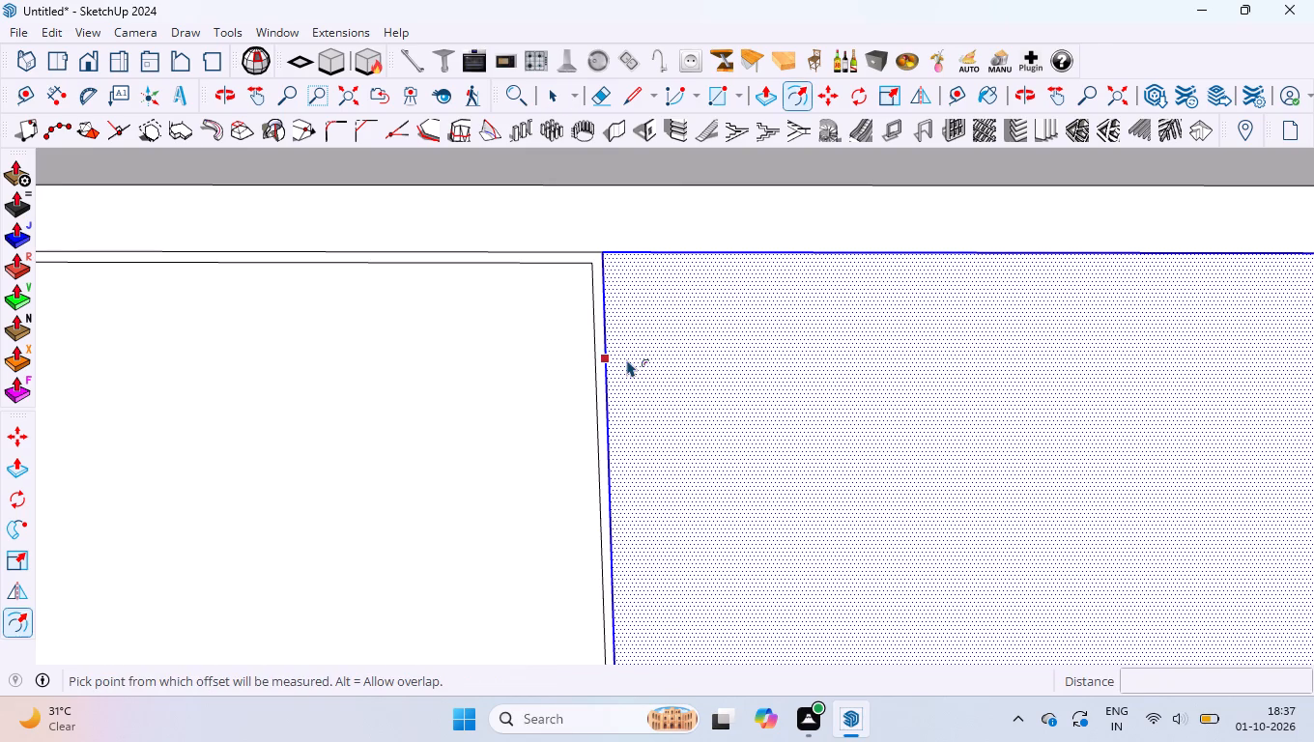
{"action": "left_click", "coordinate": [627, 359]}
{"action": "type", "text": "3MM"}
{"action": "key", "text": "Return"}
{"action": "key", "text": "space"}
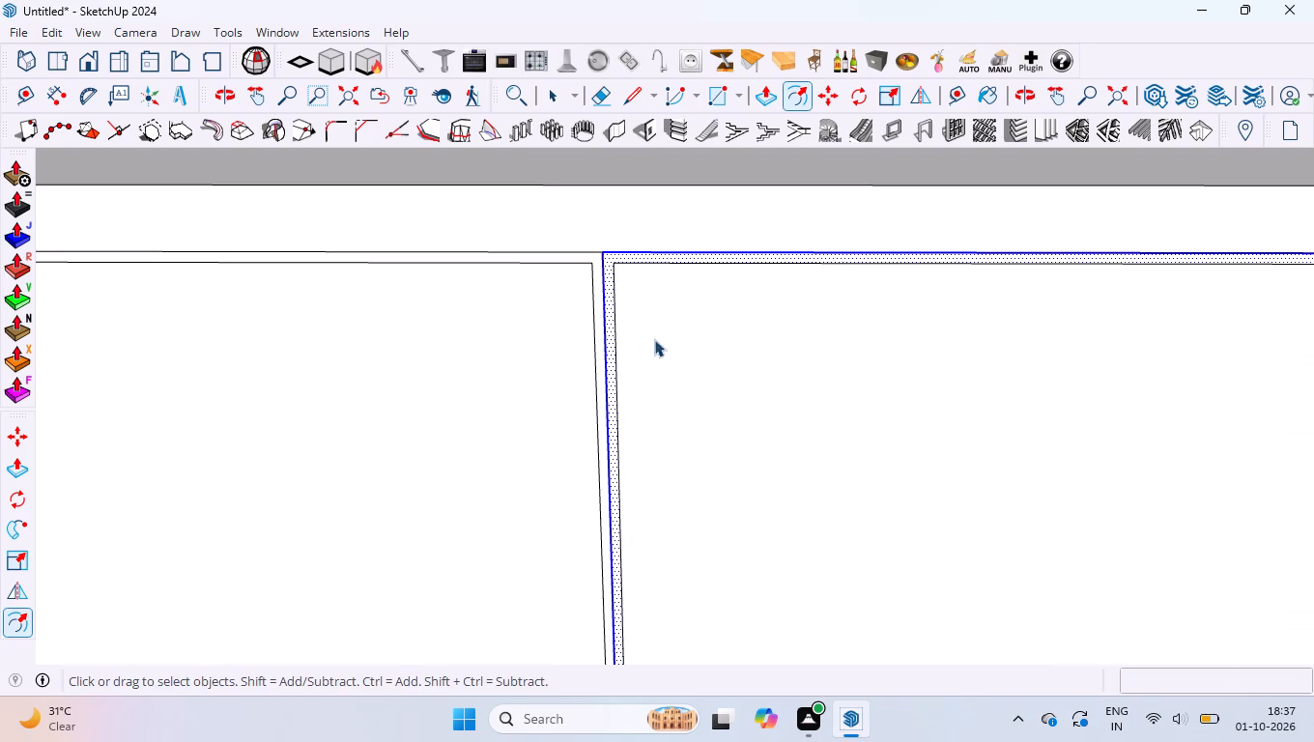
Examine the inset borders on the box's front and where it meets the wardrobe's side, leaving the box group.
{"action": "scroll", "coordinate": [601, 221], "scroll_direction": "up", "scroll_amount": 10}
{"action": "scroll", "coordinate": [630, 312], "scroll_direction": "up", "scroll_amount": 6}
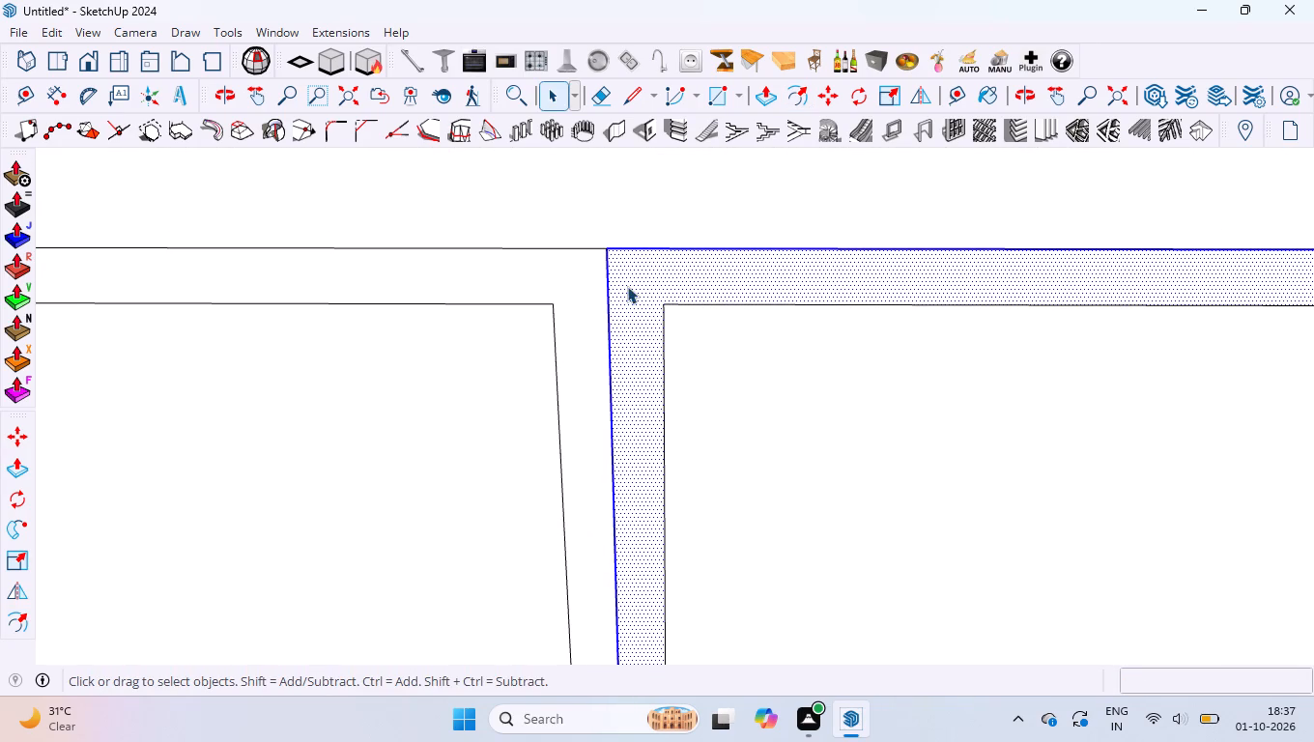
{"action": "scroll", "coordinate": [627, 286], "scroll_direction": "down", "scroll_amount": 20}
{"action": "scroll", "coordinate": [627, 286], "scroll_direction": "down", "scroll_amount": 13}
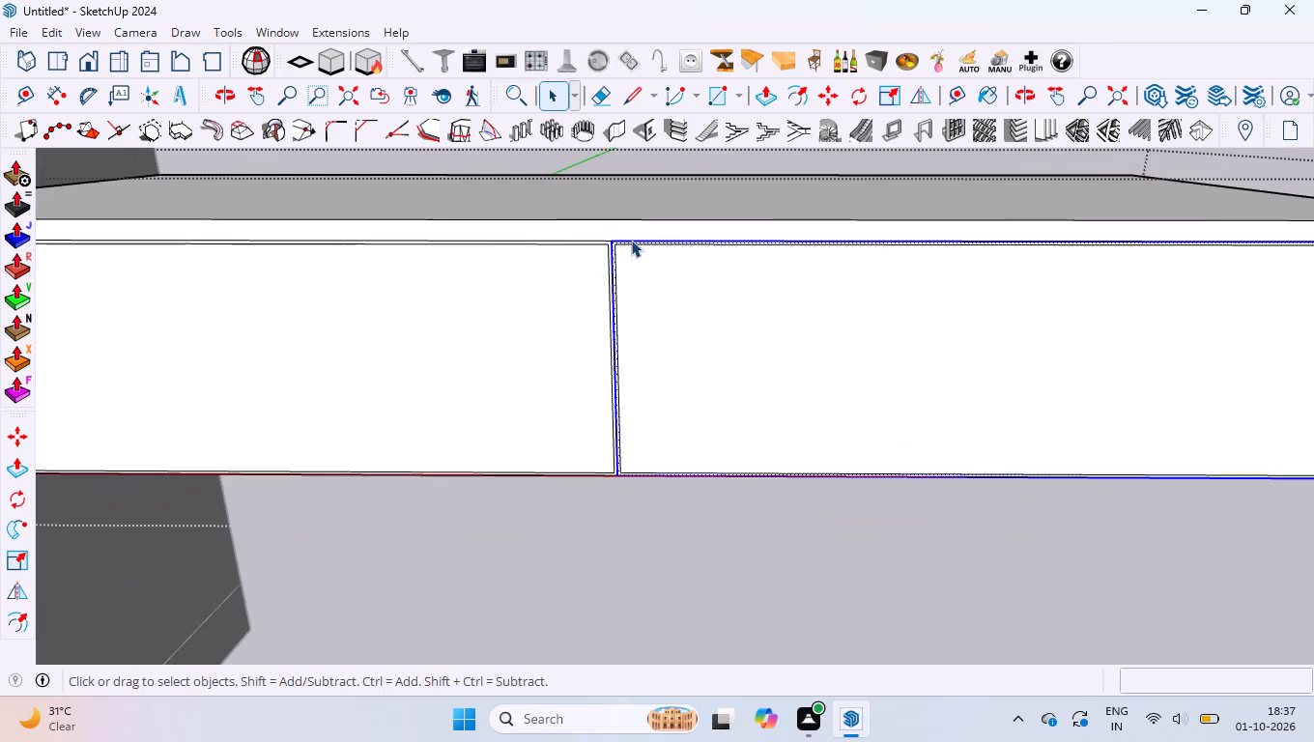
{"action": "scroll", "coordinate": [631, 240], "scroll_direction": "down", "scroll_amount": 9}
{"action": "scroll", "coordinate": [219, 269], "scroll_direction": "up", "scroll_amount": 2}
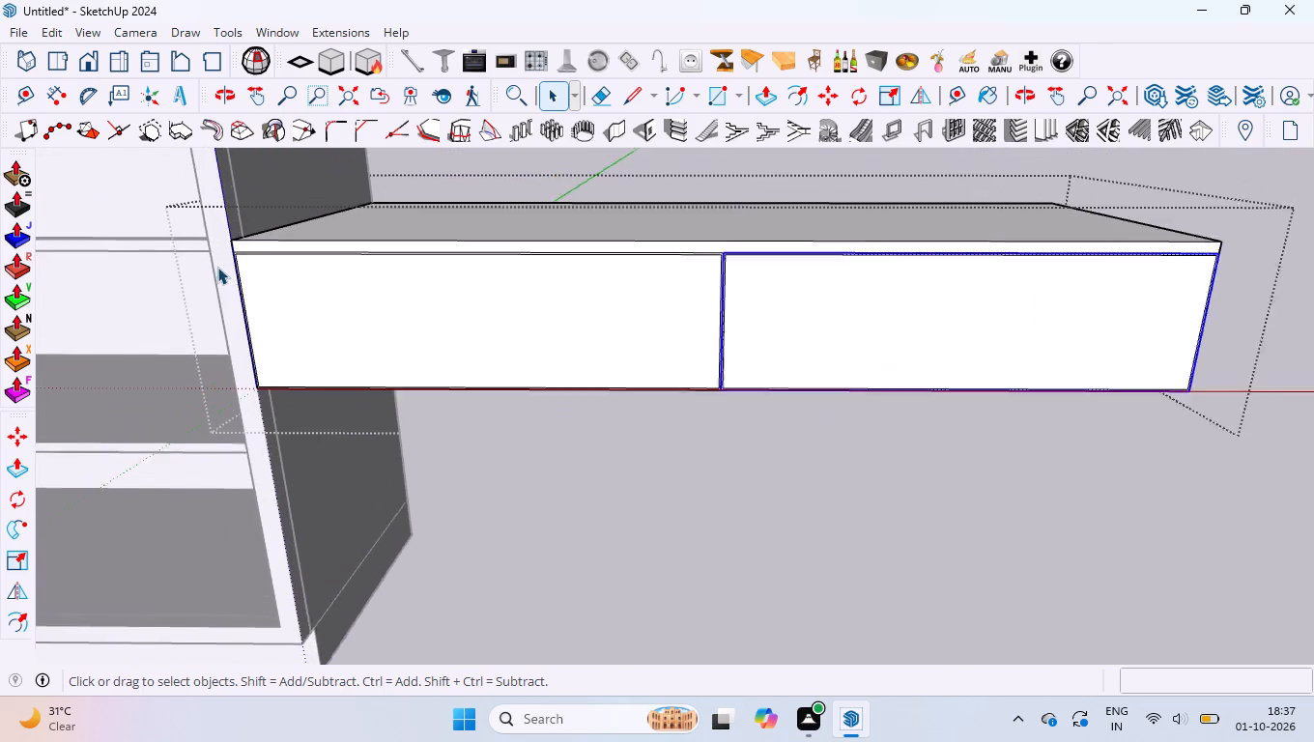
{"action": "scroll", "coordinate": [217, 267], "scroll_direction": "up", "scroll_amount": 18}
{"action": "middle_click_drag", "start_coordinate": [213, 259], "coordinate": [485, 200]}
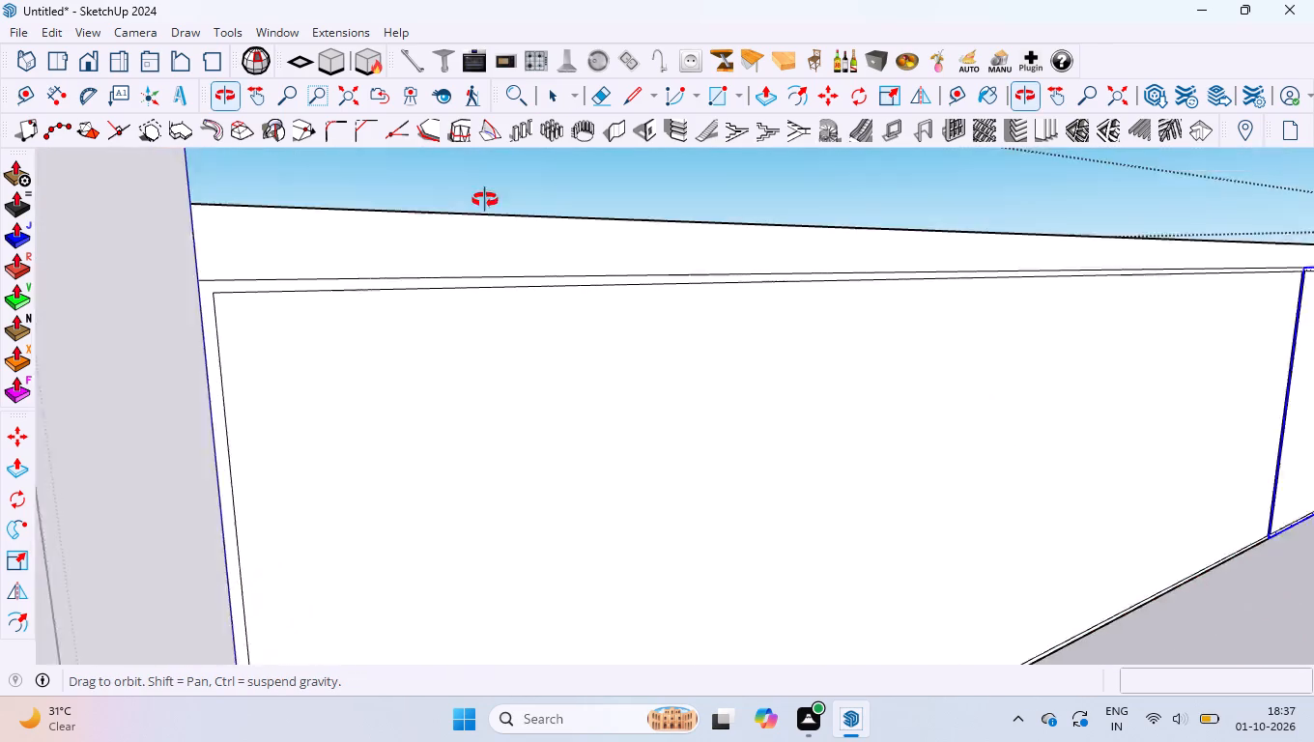
{"action": "middle_click_drag", "start_coordinate": [485, 200], "coordinate": [608, 238]}
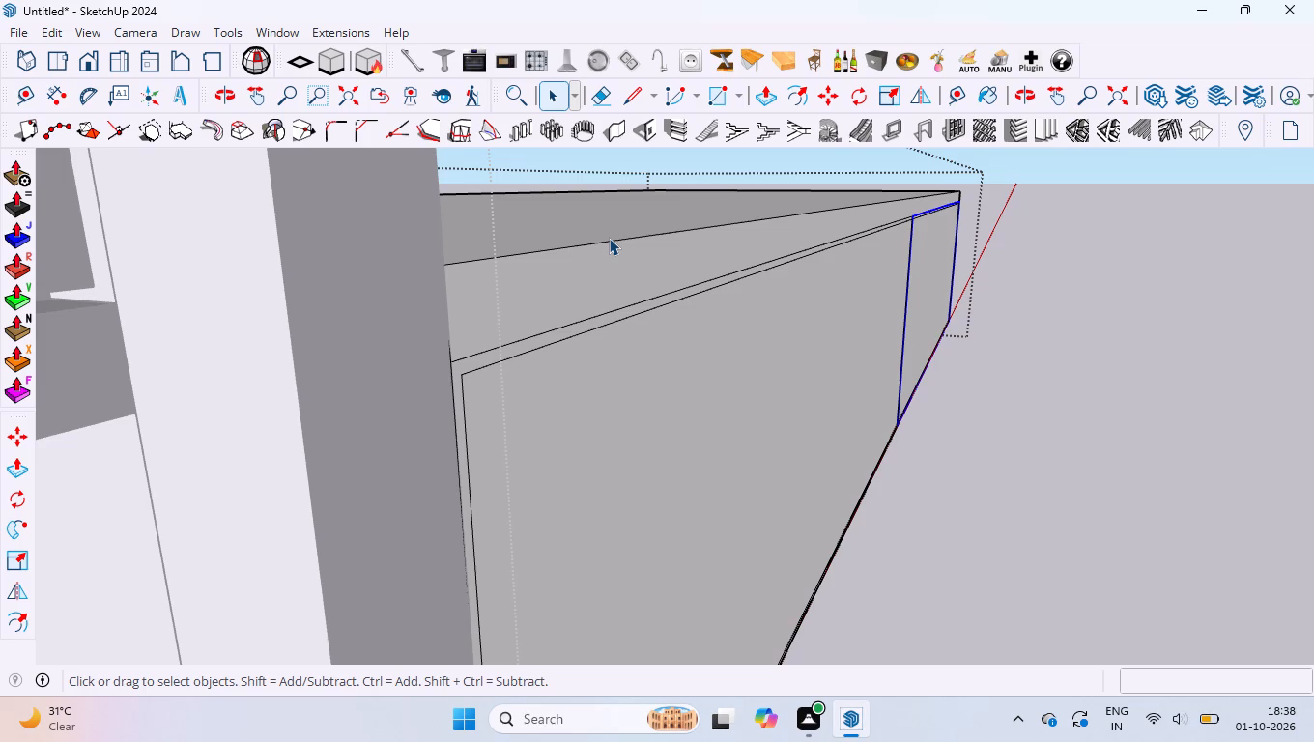
{"action": "scroll", "coordinate": [551, 239], "scroll_direction": "down", "scroll_amount": 14}
{"action": "left_click", "coordinate": [955, 416]}
{"action": "scroll", "coordinate": [850, 374], "scroll_direction": "down", "scroll_amount": 5}
{"action": "middle_click_drag", "start_coordinate": [839, 368], "coordinate": [694, 435]}
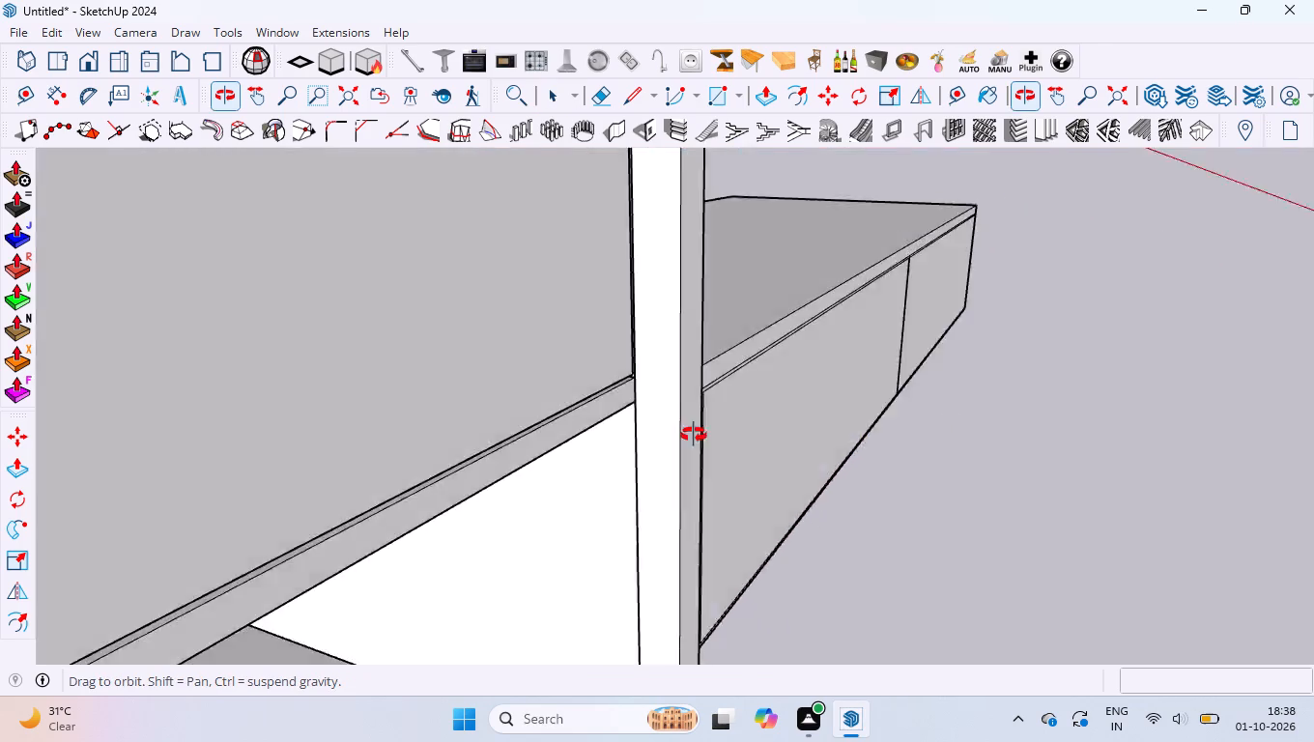
{"action": "middle_click_drag", "start_coordinate": [694, 435], "coordinate": [178, 538]}
{"action": "scroll", "coordinate": [727, 372], "scroll_direction": "down", "scroll_amount": 9}
{"action": "scroll", "coordinate": [772, 210], "scroll_direction": "up", "scroll_amount": 6}
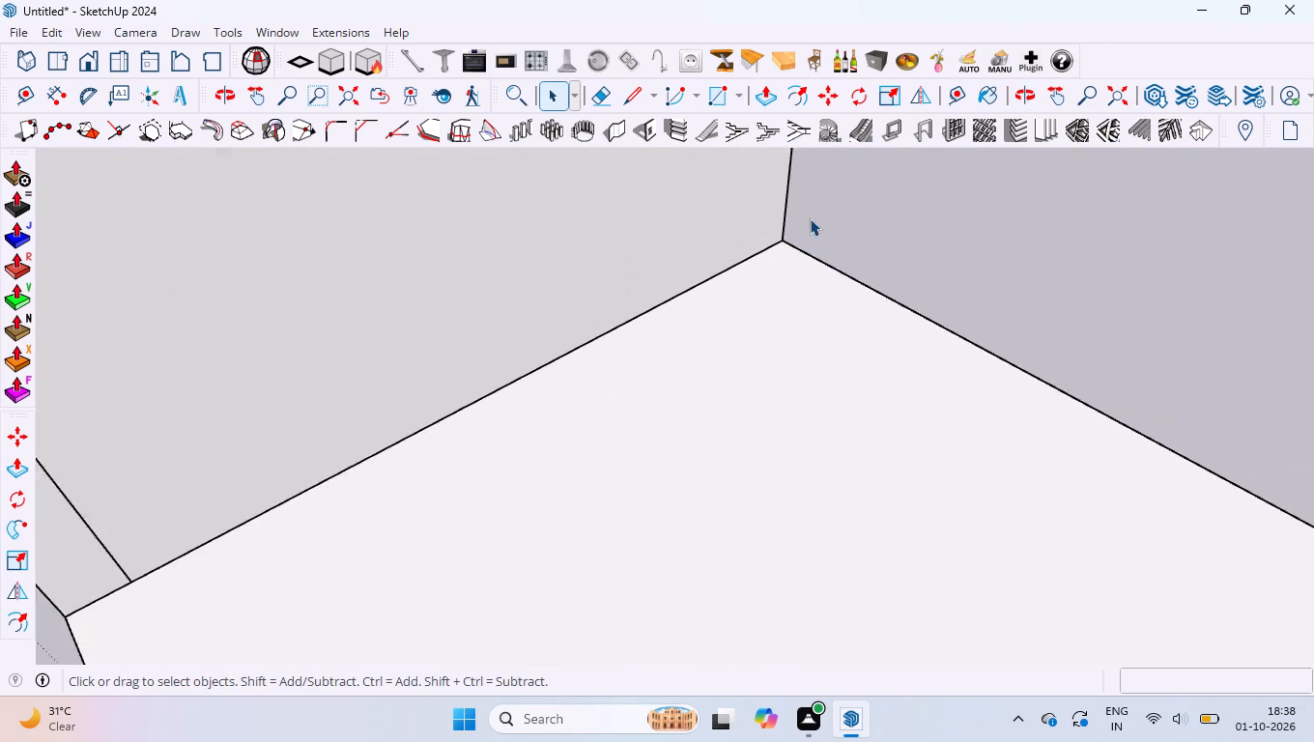
{"action": "scroll", "coordinate": [810, 218], "scroll_direction": "up", "scroll_amount": 4}
{"action": "middle_click_drag", "start_coordinate": [853, 237], "coordinate": [716, 369]}
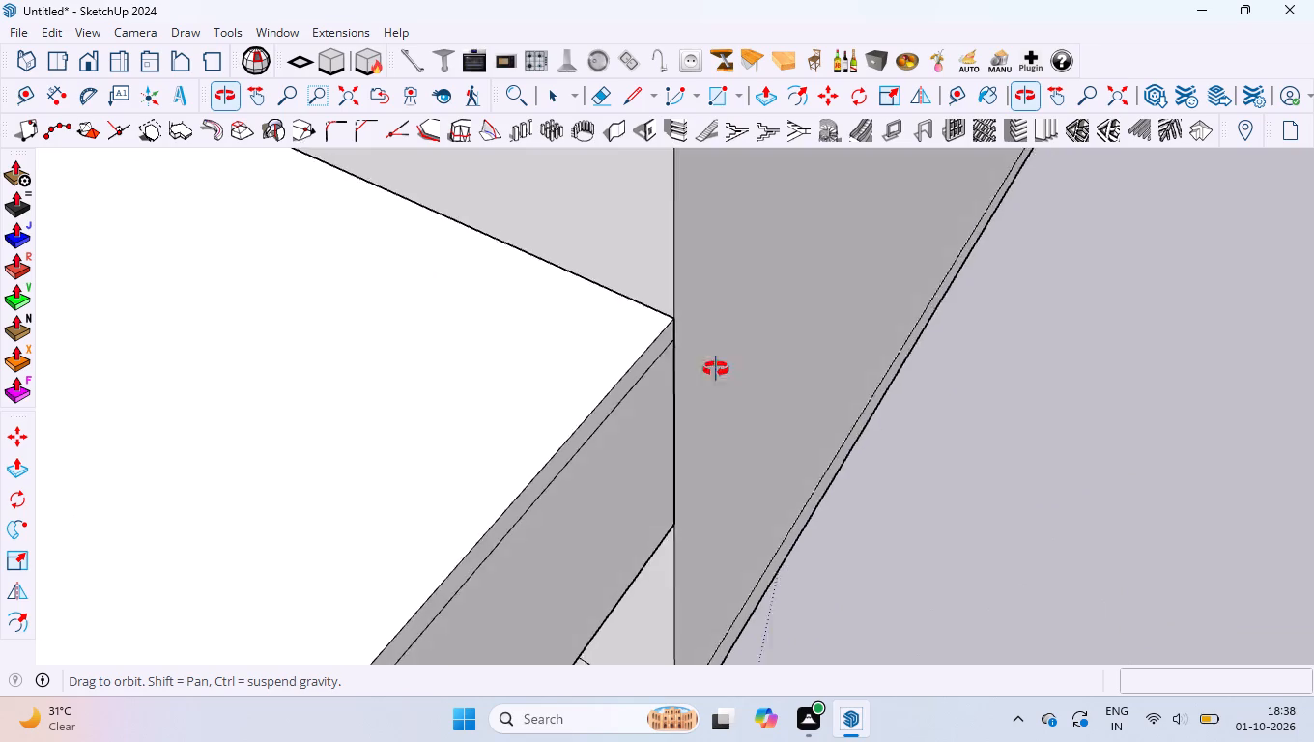
{"action": "middle_click_drag", "start_coordinate": [716, 369], "coordinate": [1064, 379]}
{"action": "middle_click_drag", "start_coordinate": [1064, 379], "coordinate": [631, 347]}
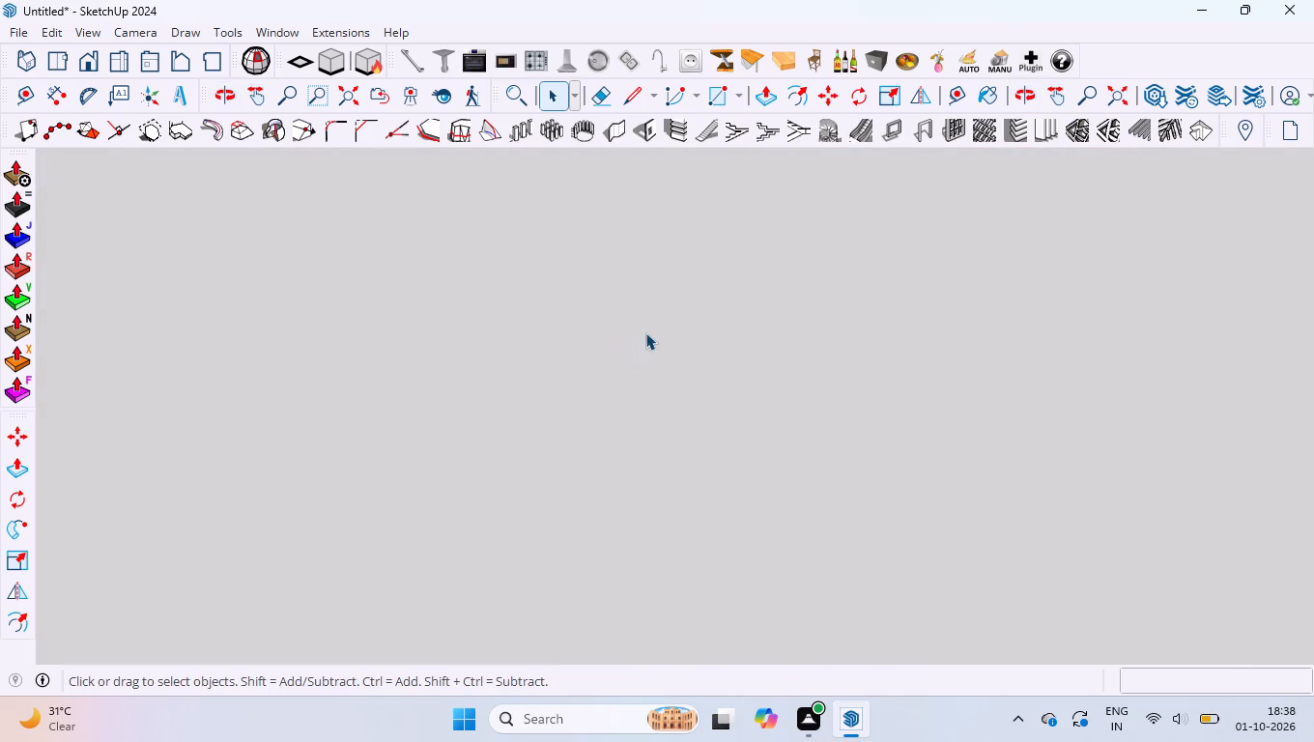
Switch to the front view and open the box unit's group for editing.
{"action": "scroll", "coordinate": [645, 332], "scroll_direction": "down", "scroll_amount": 10}
{"action": "left_click", "coordinate": [94, 51]}
{"action": "scroll", "coordinate": [471, 306], "scroll_direction": "down", "scroll_amount": 2}
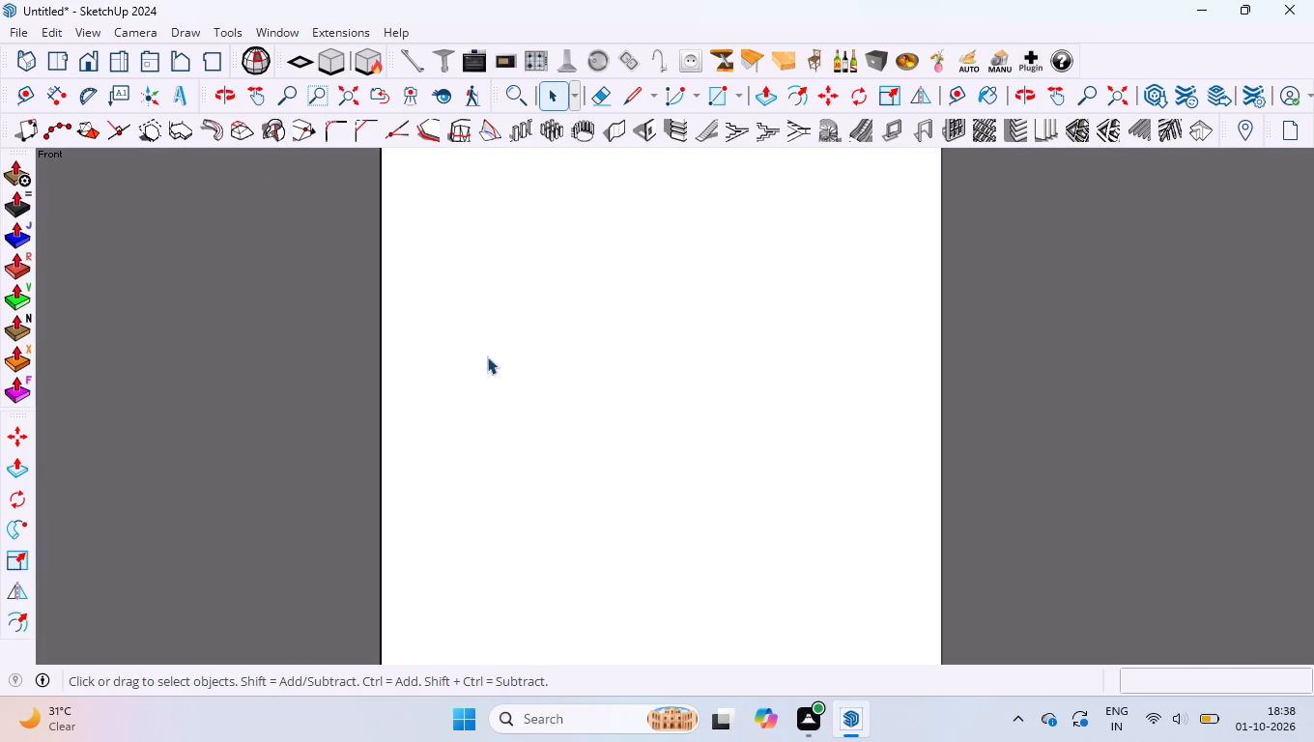
{"action": "scroll", "coordinate": [487, 357], "scroll_direction": "down", "scroll_amount": 20}
{"action": "scroll", "coordinate": [487, 357], "scroll_direction": "down", "scroll_amount": 4}
{"action": "scroll", "coordinate": [585, 437], "scroll_direction": "up", "scroll_amount": 4}
{"action": "middle_click_drag", "start_coordinate": [585, 438], "coordinate": [586, 438]}
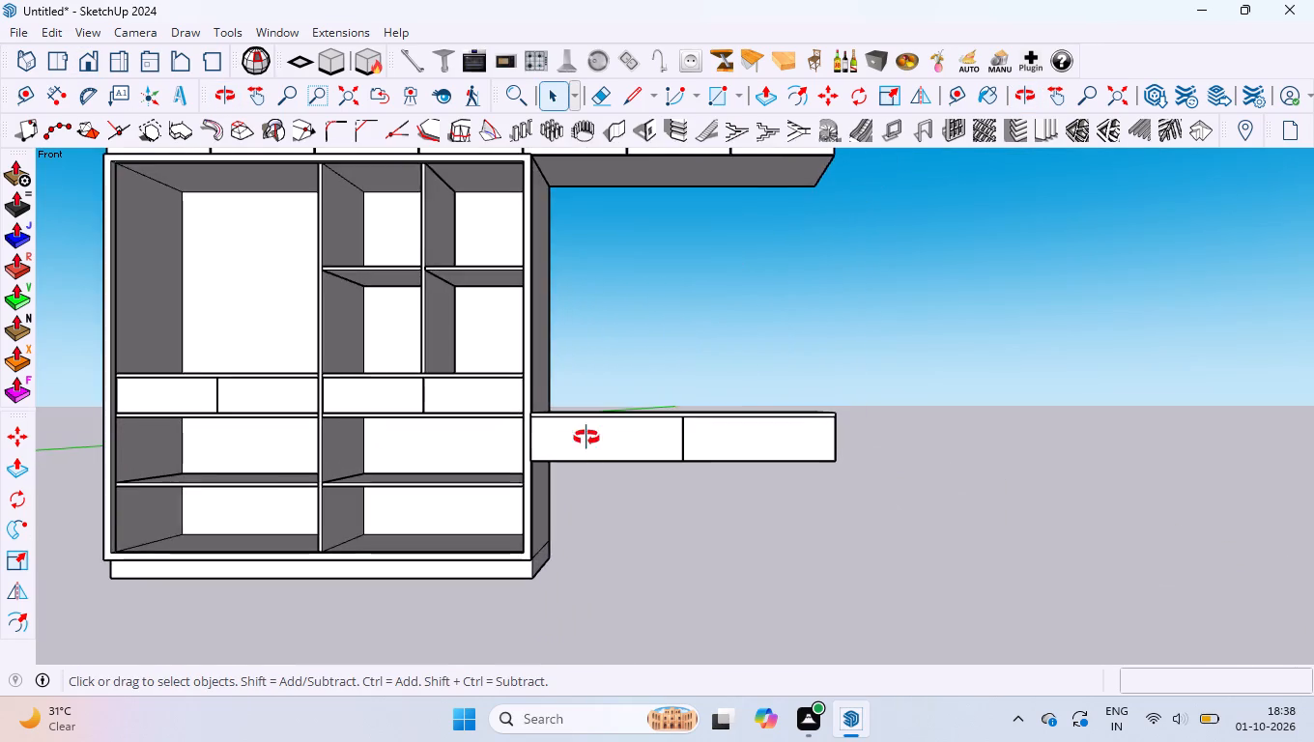
{"action": "middle_click_drag", "start_coordinate": [586, 438], "coordinate": [462, 567]}
{"action": "scroll", "coordinate": [584, 454], "scroll_direction": "down", "scroll_amount": 5}
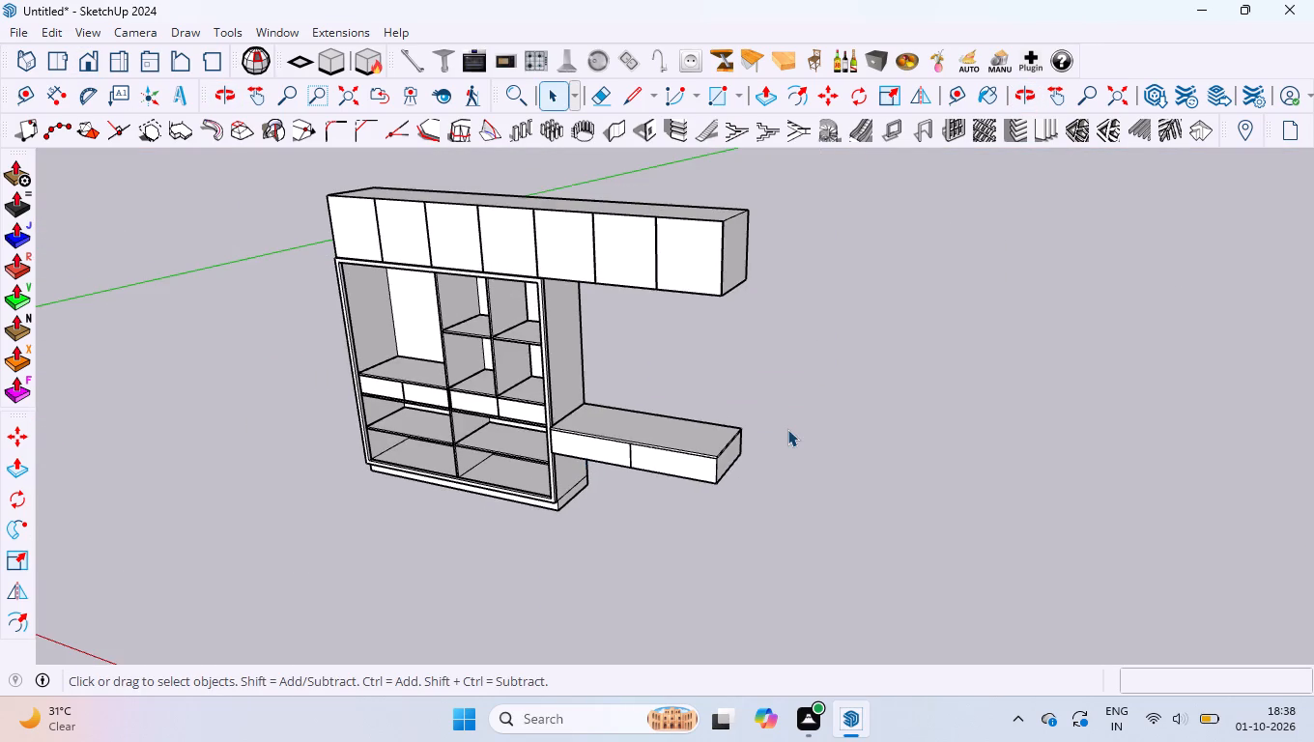
{"action": "scroll", "coordinate": [787, 429], "scroll_direction": "up", "scroll_amount": 2}
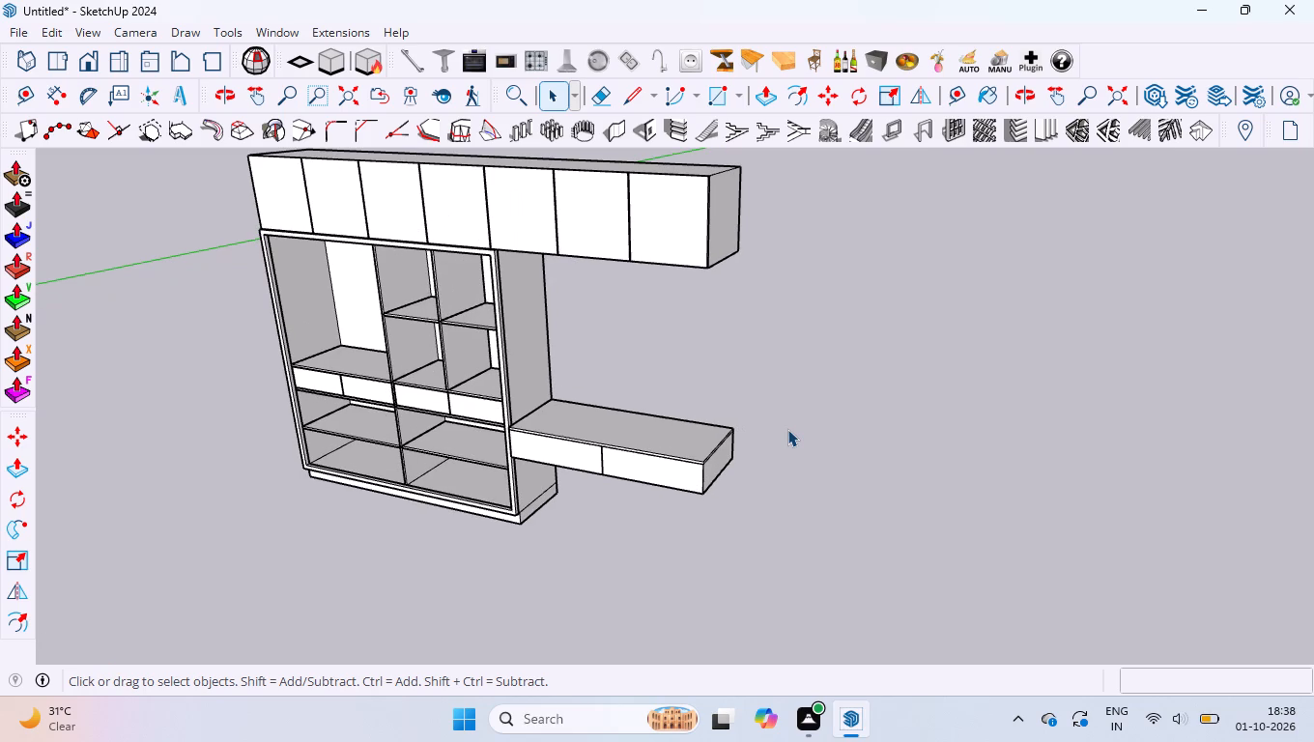
{"action": "scroll", "coordinate": [552, 350], "scroll_direction": "up", "scroll_amount": 3}
{"action": "scroll", "coordinate": [440, 365], "scroll_direction": "up", "scroll_amount": 4}
{"action": "scroll", "coordinate": [574, 551], "scroll_direction": "up", "scroll_amount": 5}
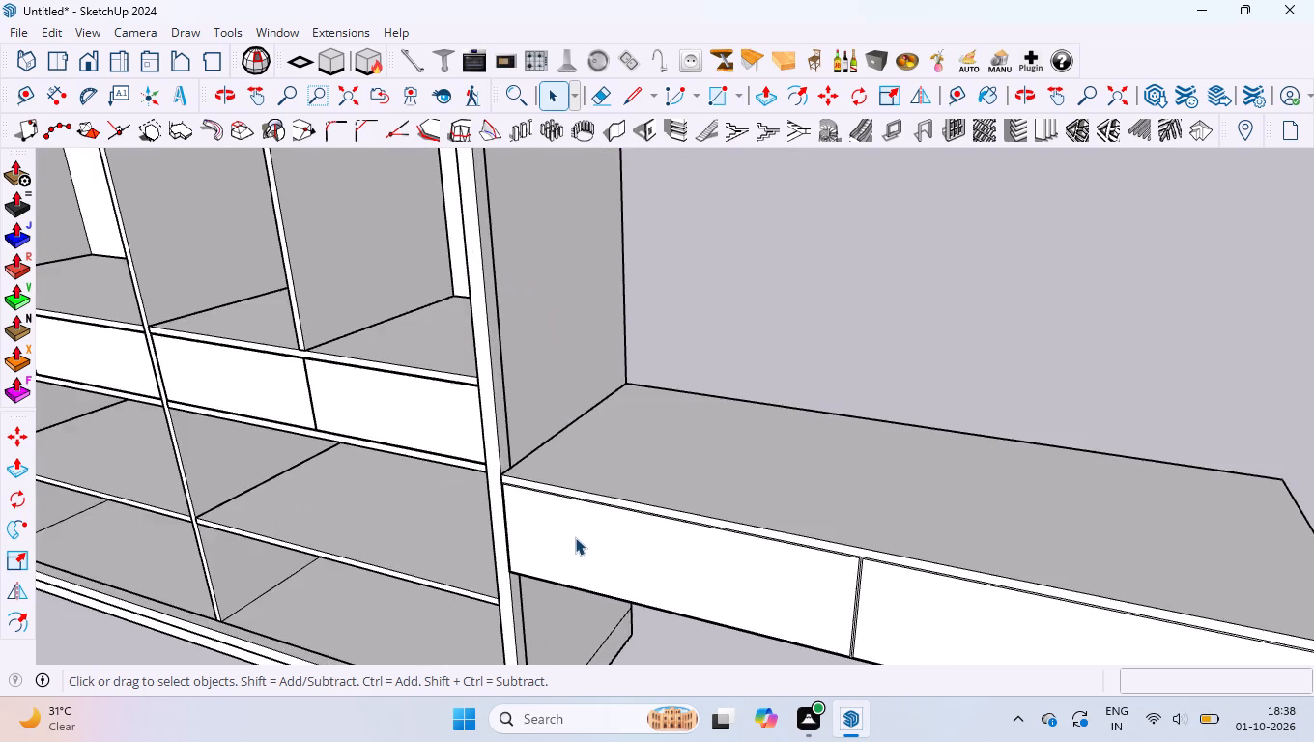
{"action": "scroll", "coordinate": [569, 524], "scroll_direction": "up", "scroll_amount": 9}
{"action": "scroll", "coordinate": [488, 454], "scroll_direction": "up", "scroll_amount": 4}
{"action": "left_click", "coordinate": [495, 448]}
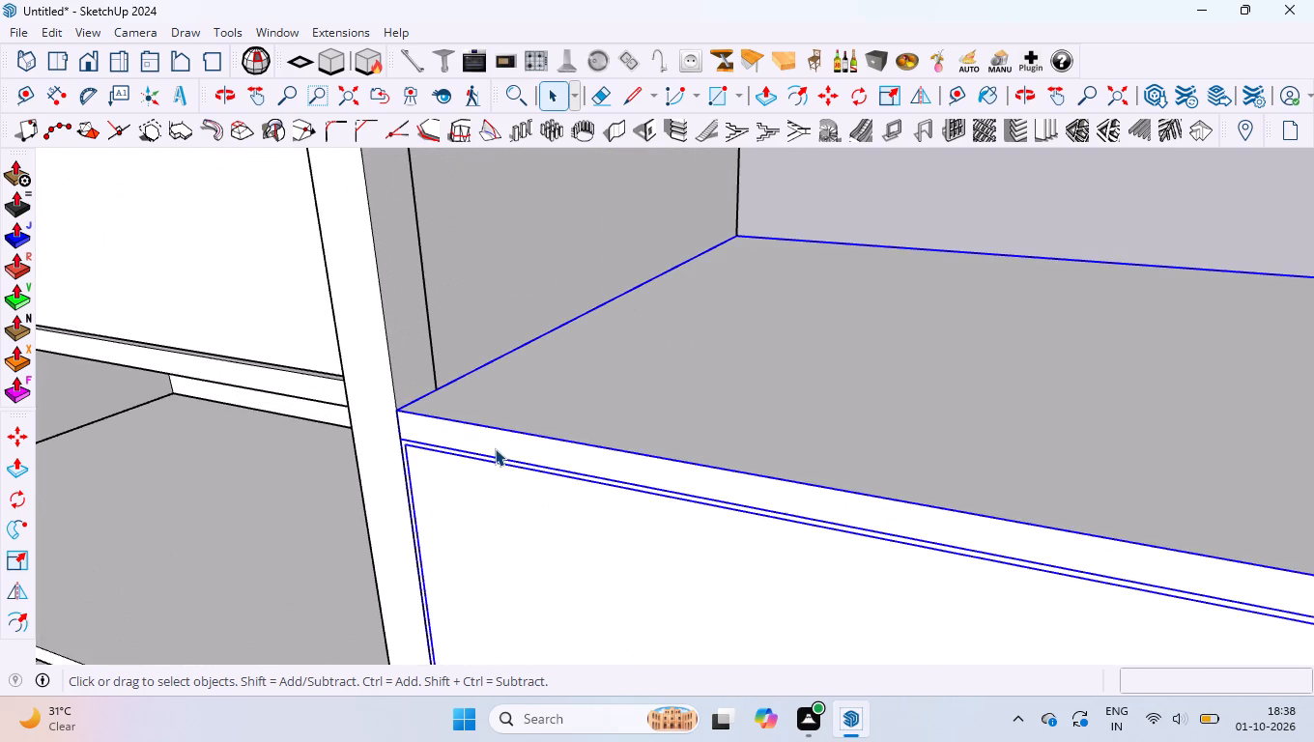
{"action": "double_click", "coordinate": [495, 448]}
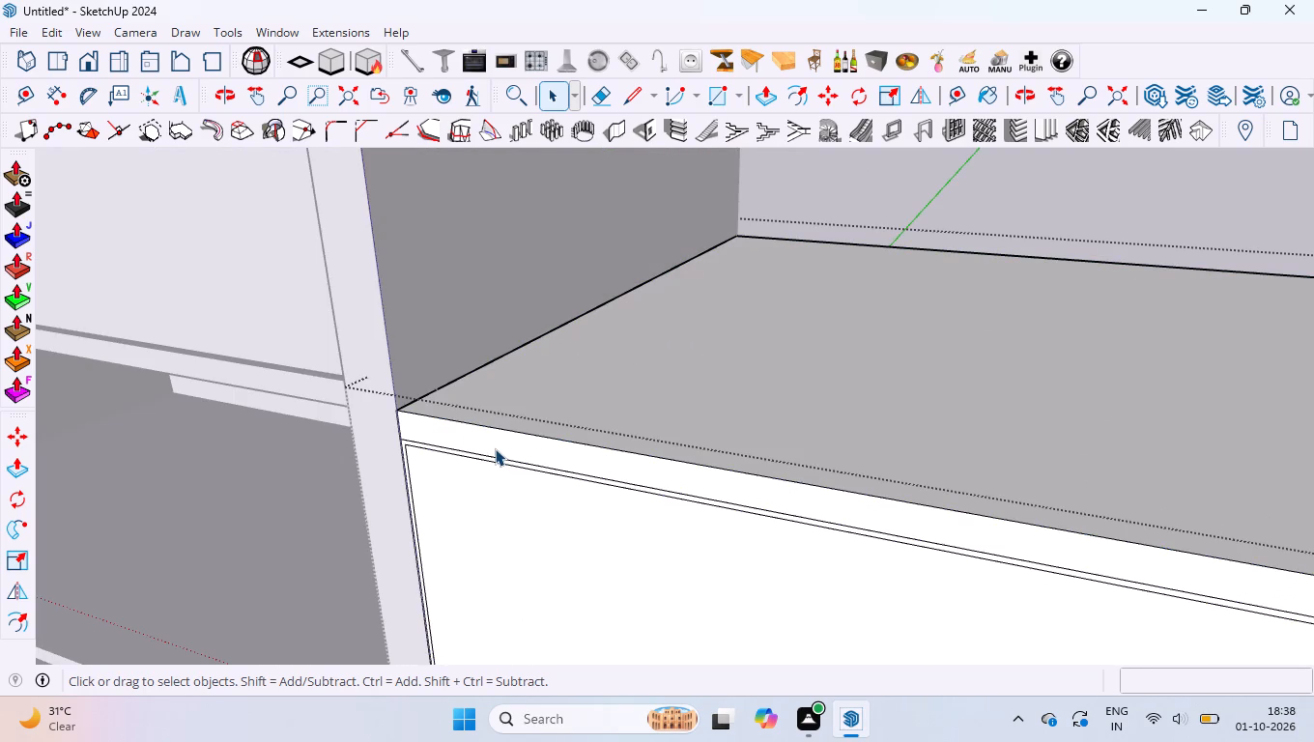
Select the top strip, both 3 mm borders and both panels on the box's front, and push them 18 mm inward with Joint Push Pull.
{"action": "left_click", "coordinate": [443, 432], "text": "ctrl"}
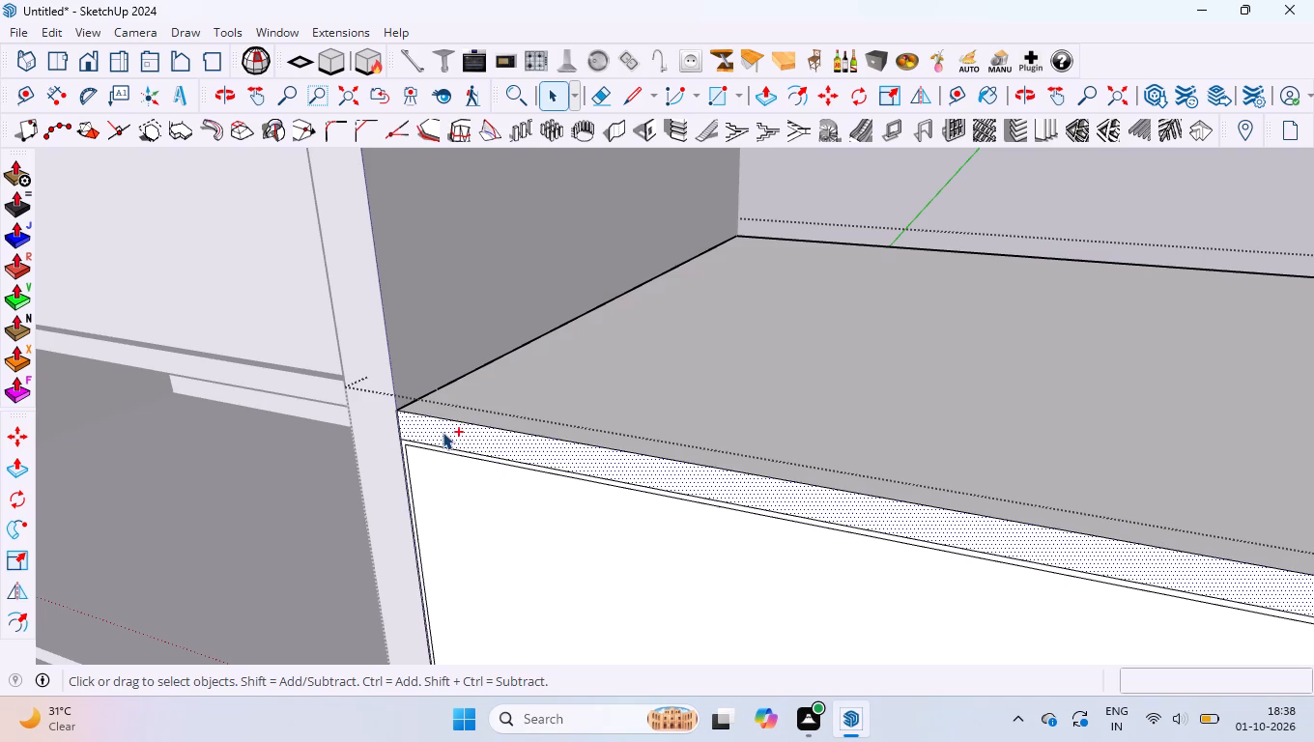
{"action": "scroll", "coordinate": [448, 447], "scroll_direction": "up", "scroll_amount": 10, "text": "ctrl"}
{"action": "left_click", "coordinate": [448, 455], "text": "ctrl"}
{"action": "left_click", "coordinate": [442, 490], "text": "ctrl"}
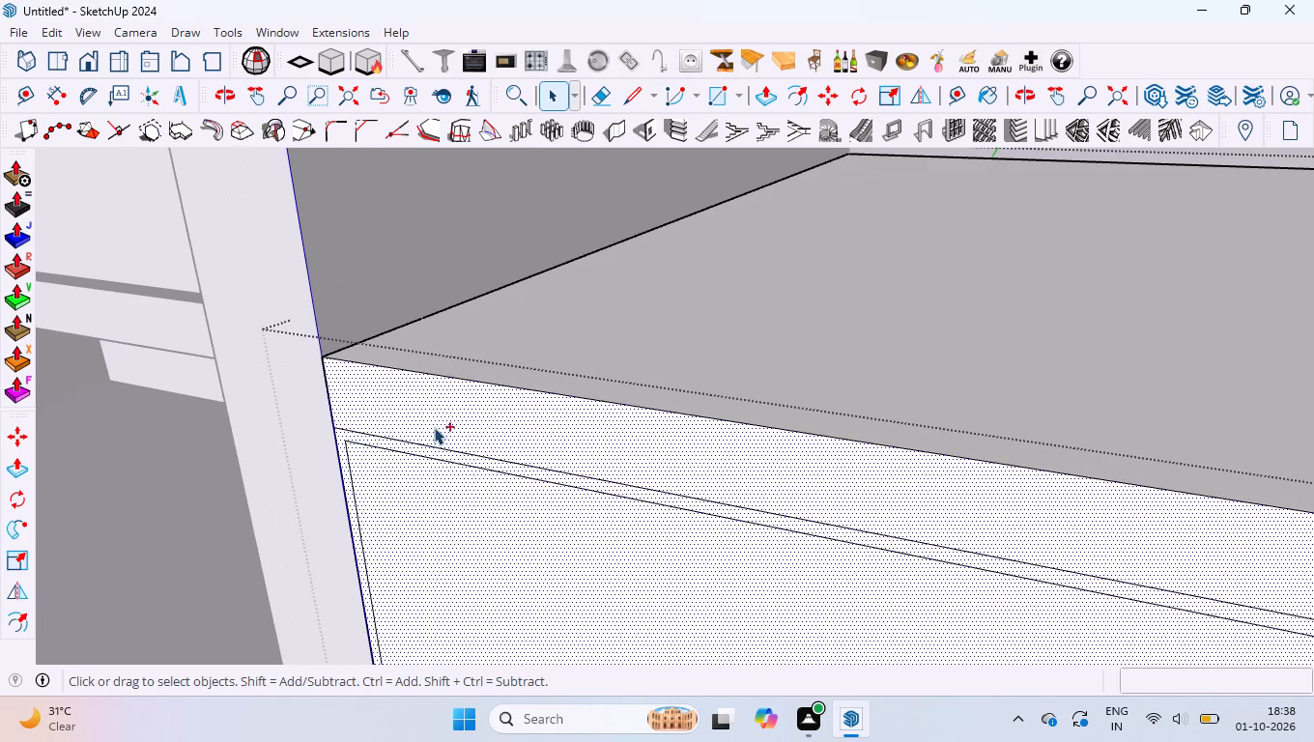
{"action": "scroll", "coordinate": [419, 356], "scroll_direction": "down", "scroll_amount": 20}
{"action": "scroll", "coordinate": [419, 356], "scroll_direction": "down", "scroll_amount": 6}
{"action": "scroll", "coordinate": [794, 325], "scroll_direction": "up", "scroll_amount": 4}
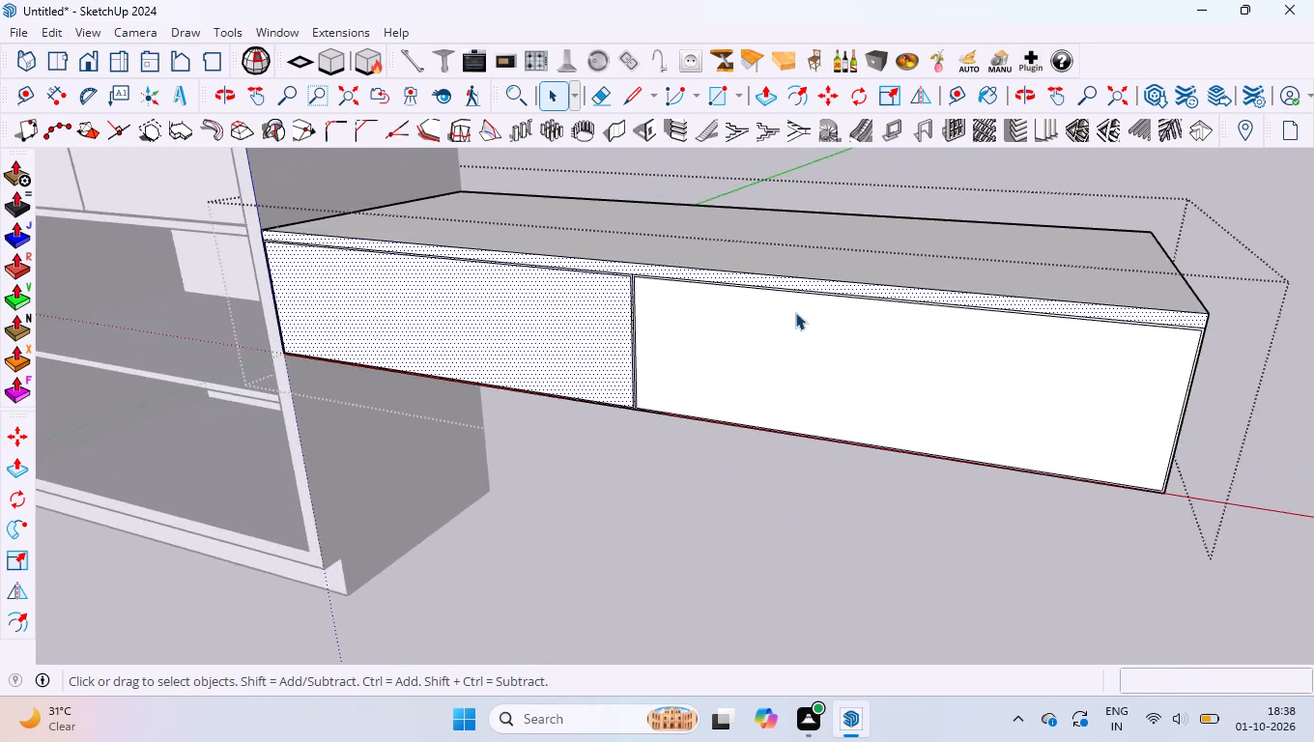
{"action": "scroll", "coordinate": [795, 312], "scroll_direction": "up", "scroll_amount": 20}
{"action": "scroll", "coordinate": [795, 312], "scroll_direction": "up", "scroll_amount": 4}
{"action": "left_click", "coordinate": [647, 291], "text": "ctrl"}
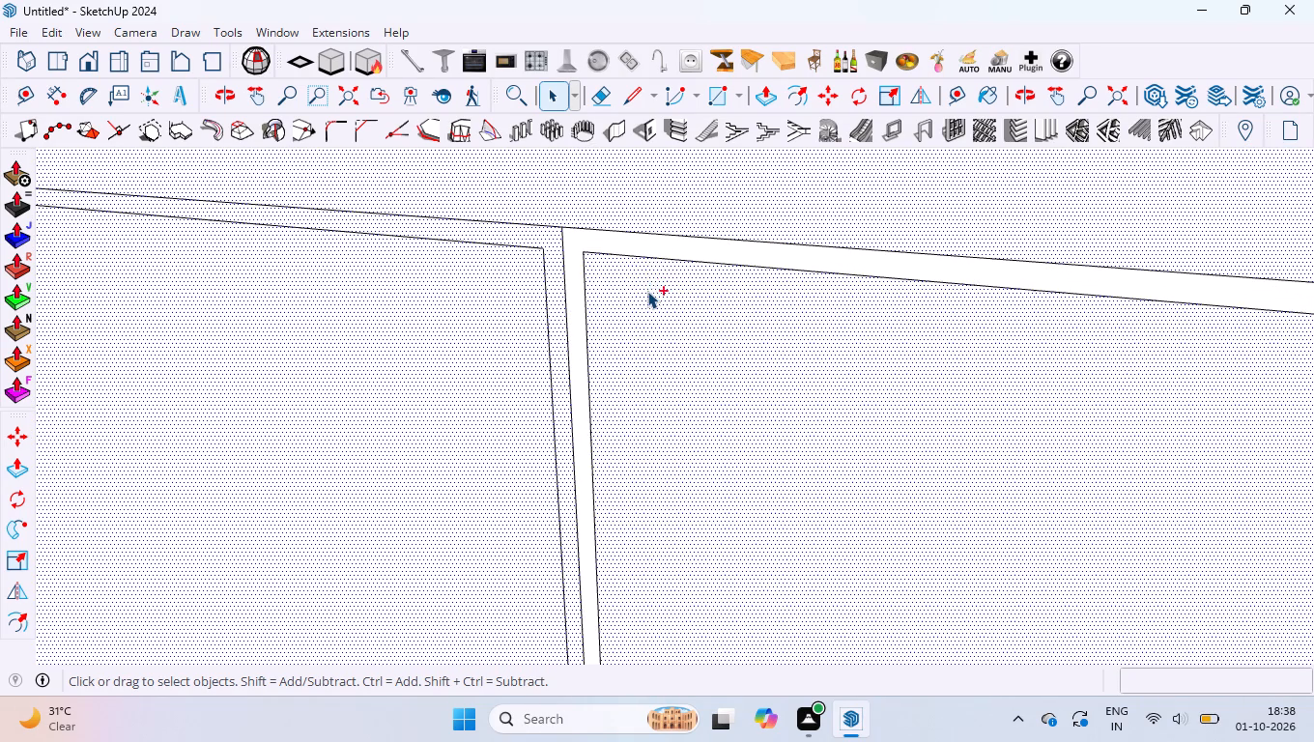
{"action": "left_click", "coordinate": [643, 247], "text": "ctrl"}
{"action": "scroll", "coordinate": [622, 266], "scroll_direction": "down", "scroll_amount": 20}
{"action": "scroll", "coordinate": [622, 266], "scroll_direction": "down", "scroll_amount": 2}
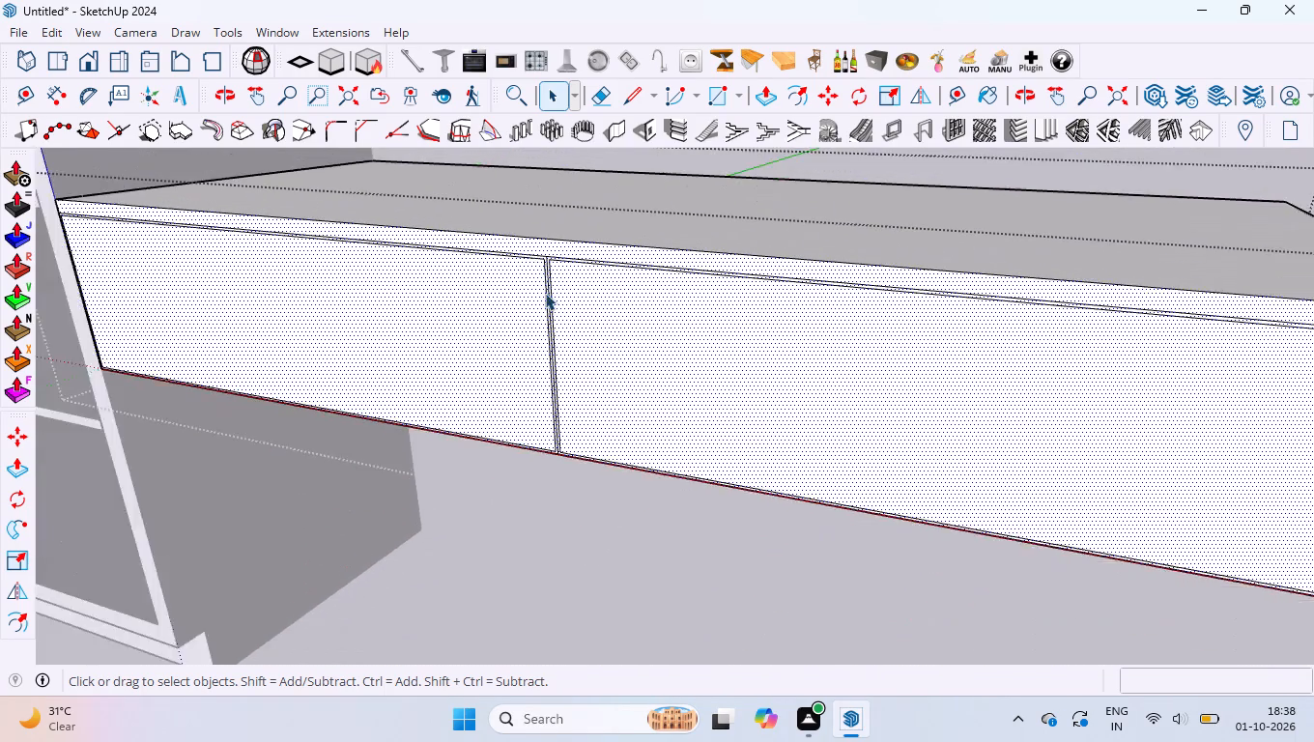
{"action": "scroll", "coordinate": [545, 293], "scroll_direction": "down", "scroll_amount": 6}
{"action": "scroll", "coordinate": [1082, 262], "scroll_direction": "up", "scroll_amount": 8}
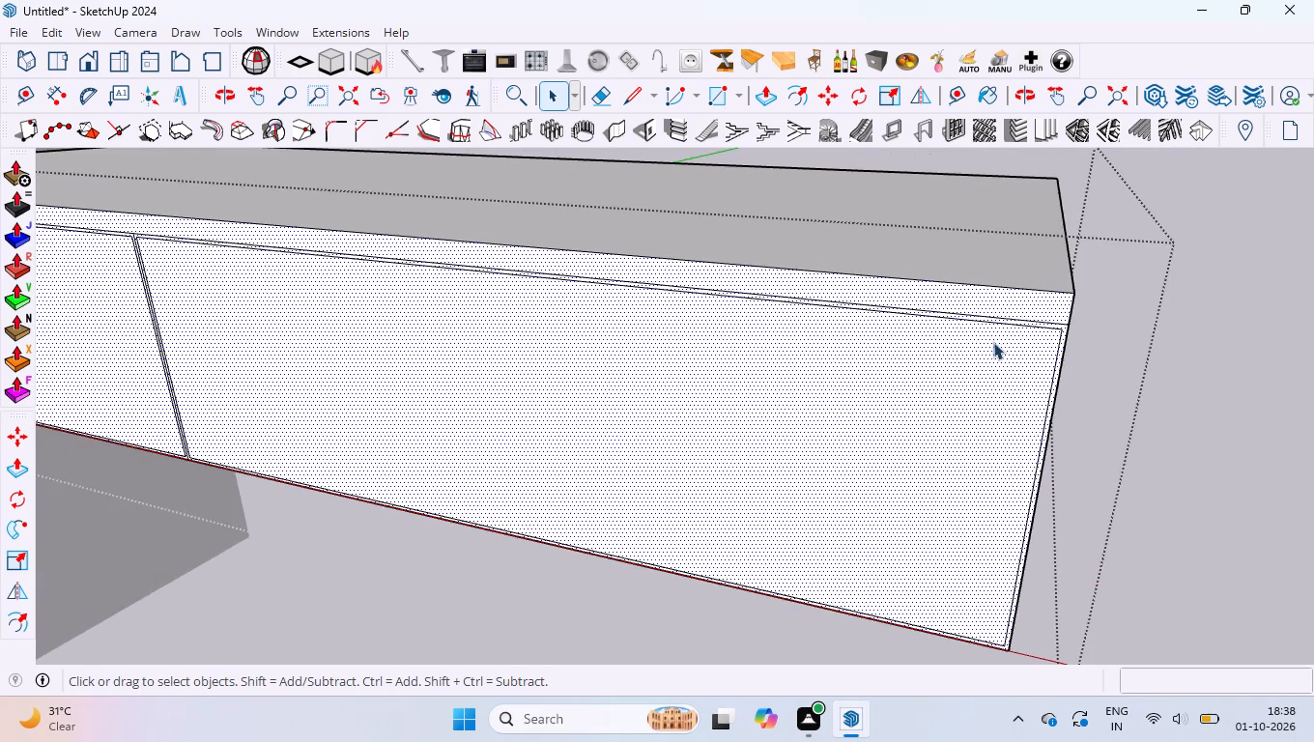
{"action": "middle_click_drag", "start_coordinate": [993, 342], "coordinate": [1146, 449]}
{"action": "scroll", "coordinate": [604, 383], "scroll_direction": "down", "scroll_amount": 7}
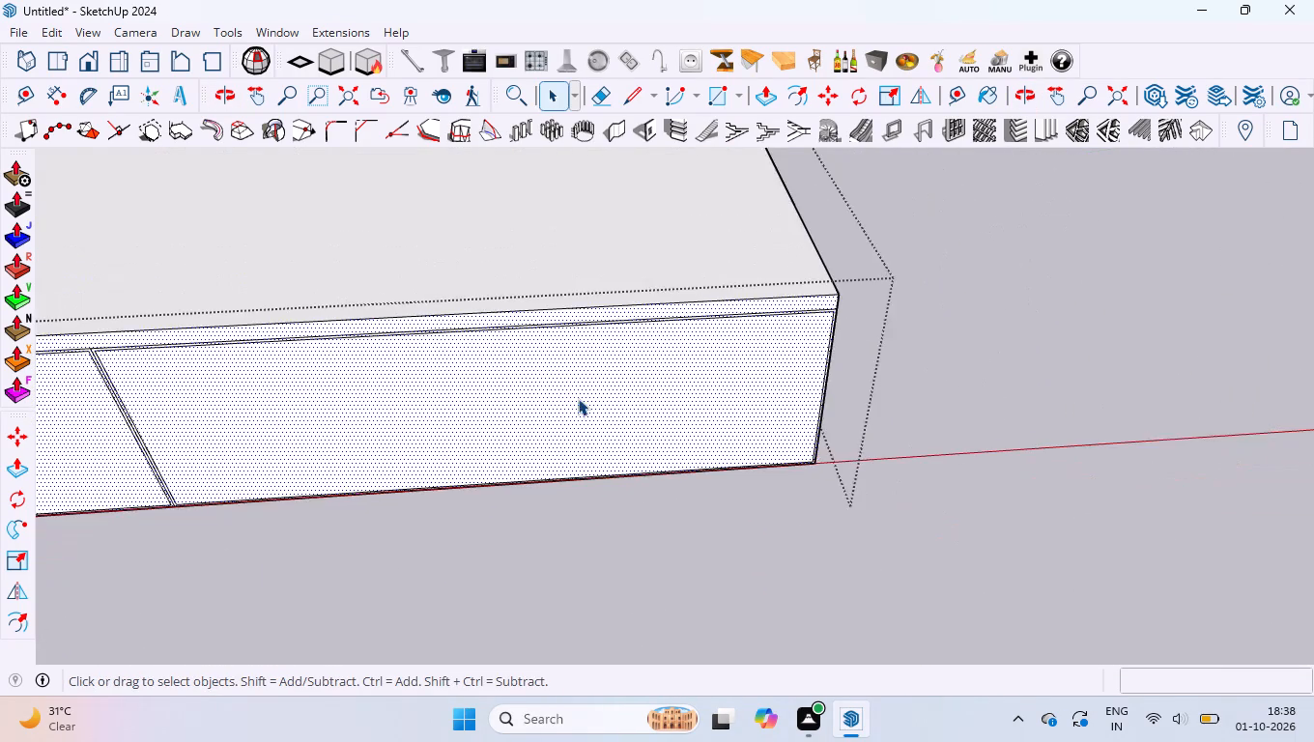
{"action": "scroll", "coordinate": [578, 398], "scroll_direction": "down", "scroll_amount": 3}
{"action": "scroll", "coordinate": [344, 433], "scroll_direction": "down", "scroll_amount": 9}
{"action": "scroll", "coordinate": [225, 392], "scroll_direction": "up", "scroll_amount": 15}
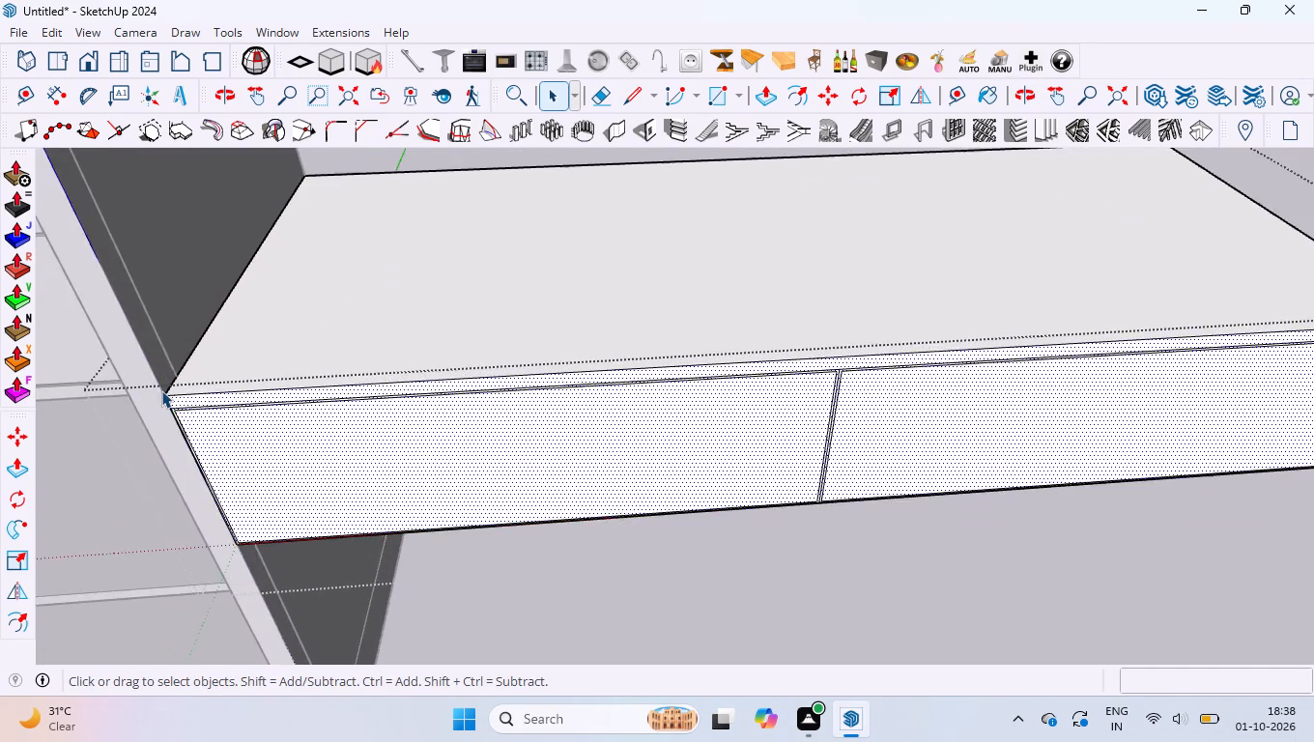
{"action": "scroll", "coordinate": [161, 390], "scroll_direction": "up", "scroll_amount": 6}
{"action": "left_click", "coordinate": [14, 232]}
{"action": "scroll", "coordinate": [193, 414], "scroll_direction": "up", "scroll_amount": 3}
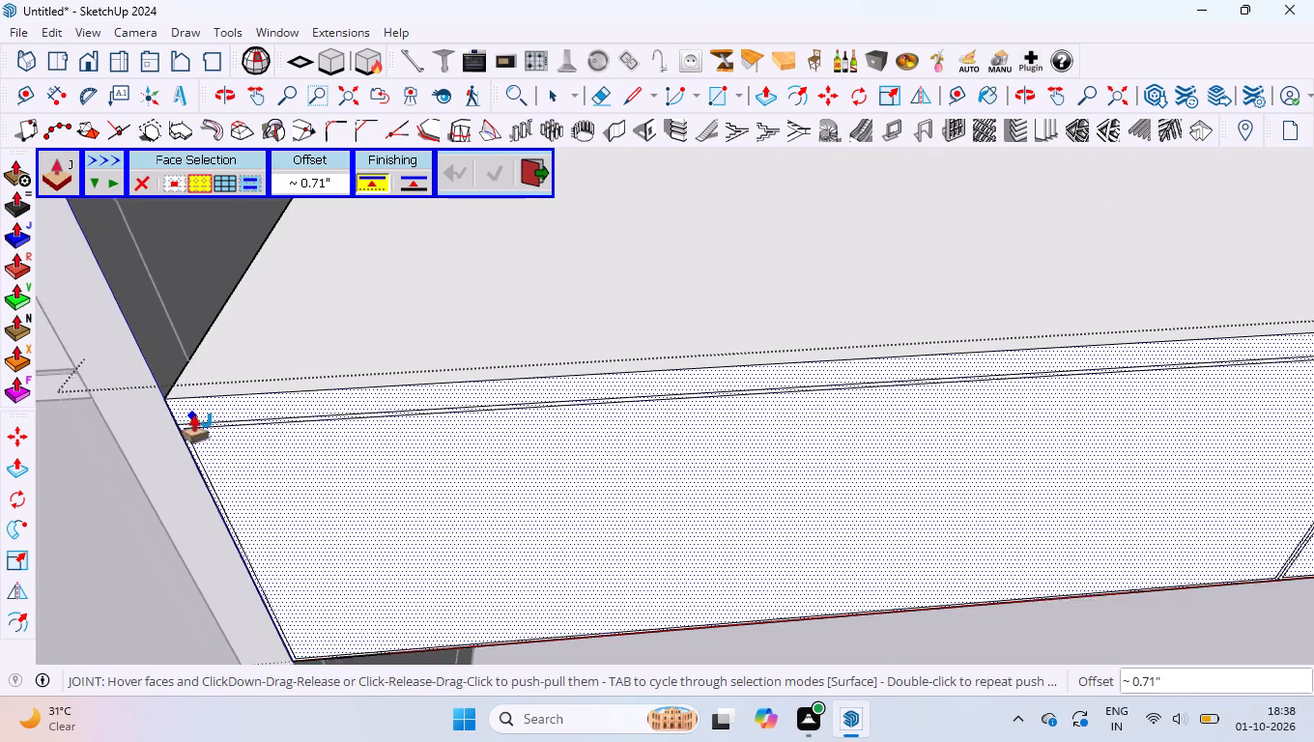
{"action": "scroll", "coordinate": [193, 414], "scroll_direction": "up", "scroll_amount": 1}
{"action": "left_click", "coordinate": [205, 403]}
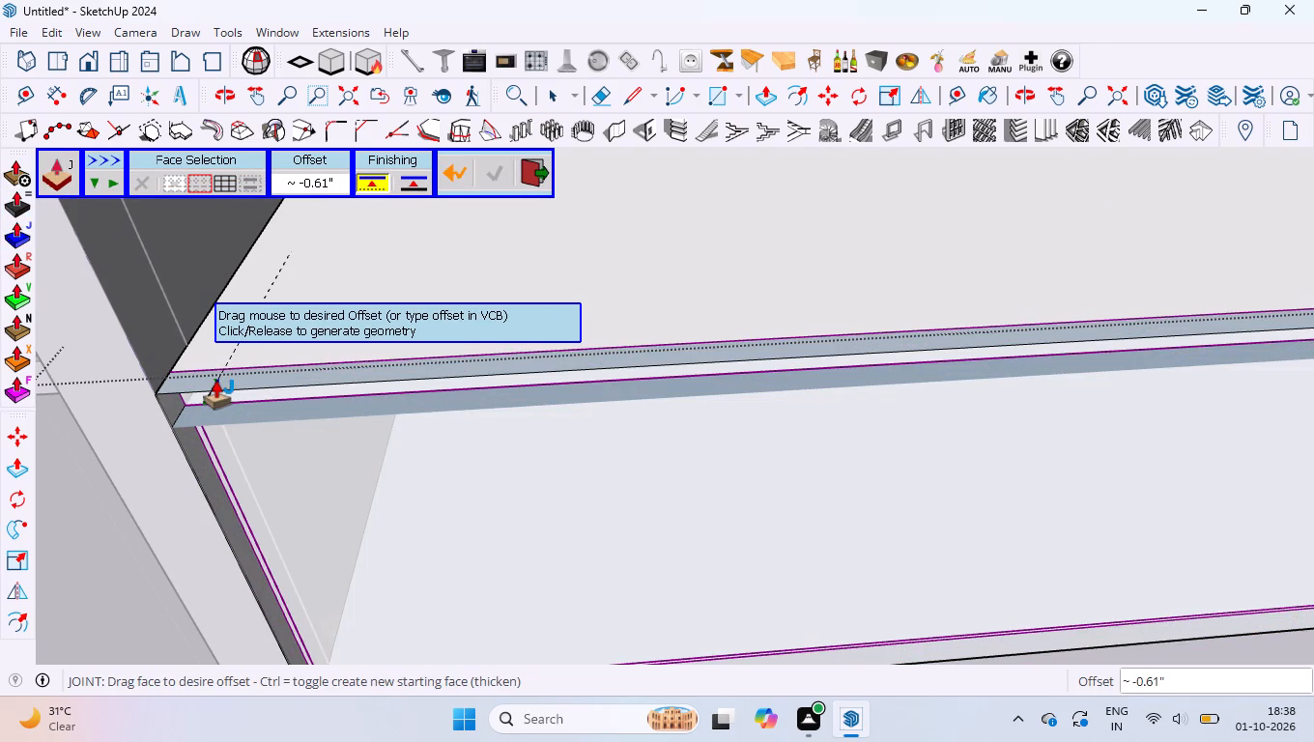
{"action": "type", "text": "18MM"}
{"action": "key", "text": "Return"}
Push the strip above the two front panels inward by a further 18 mm.
{"action": "scroll", "coordinate": [217, 379], "scroll_direction": "down", "scroll_amount": 10}
{"action": "scroll", "coordinate": [220, 365], "scroll_direction": "up", "scroll_amount": 4}
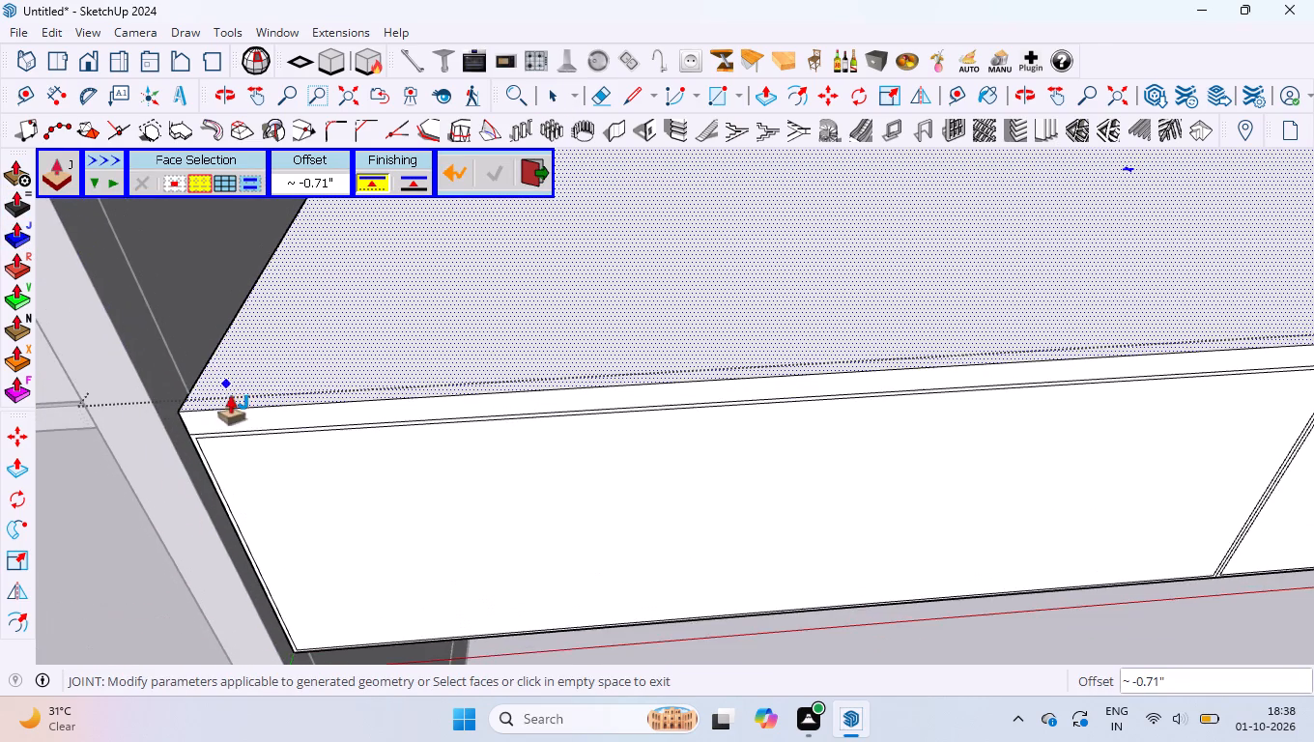
{"action": "middle_click_drag", "start_coordinate": [230, 396], "coordinate": [200, 420]}
{"action": "scroll", "coordinate": [214, 400], "scroll_direction": "up", "scroll_amount": 4}
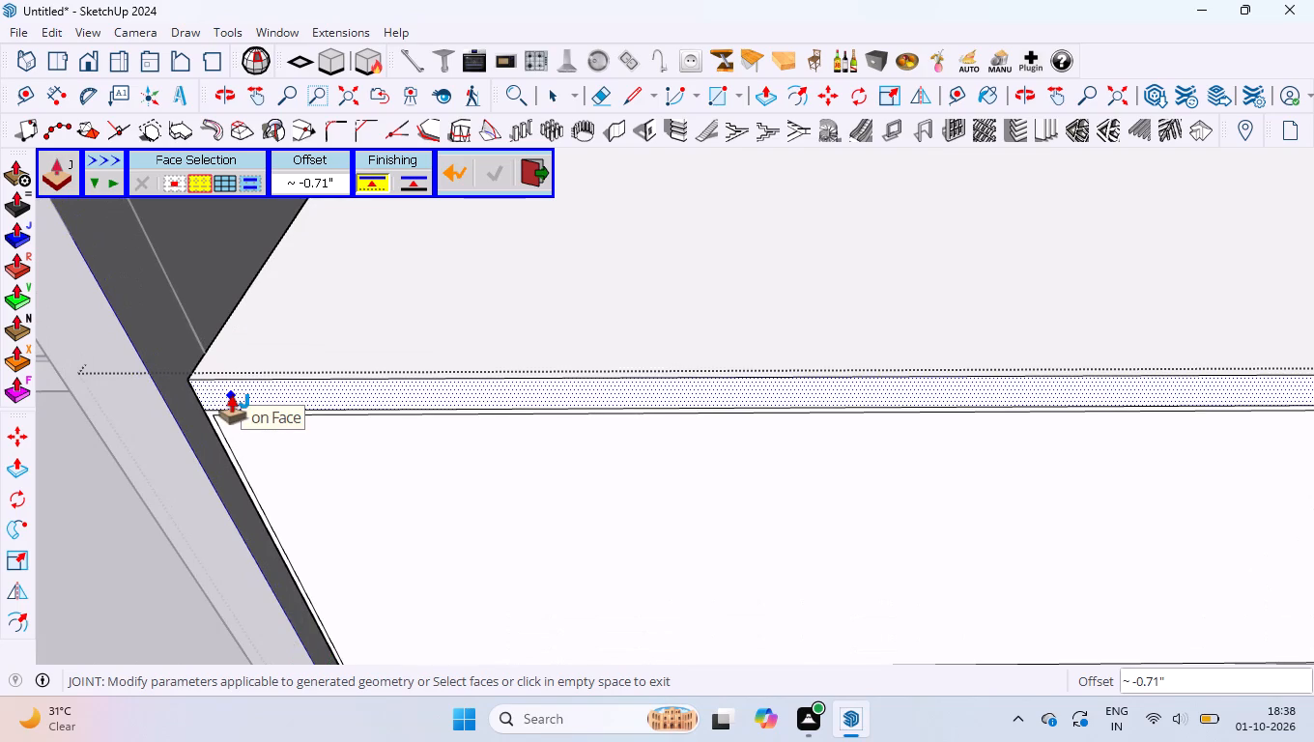
{"action": "scroll", "coordinate": [234, 380], "scroll_direction": "up", "scroll_amount": 7}
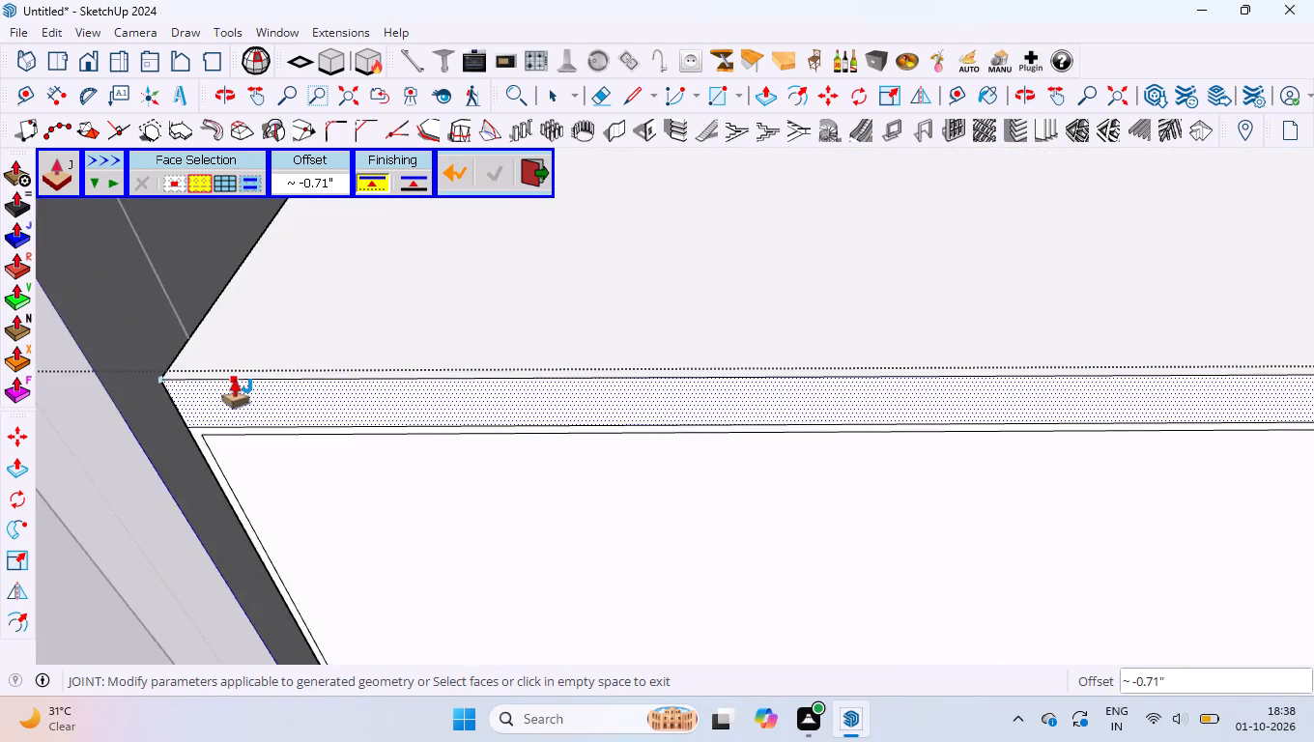
{"action": "scroll", "coordinate": [234, 380], "scroll_direction": "up", "scroll_amount": 4}
{"action": "double_click", "coordinate": [242, 418]}
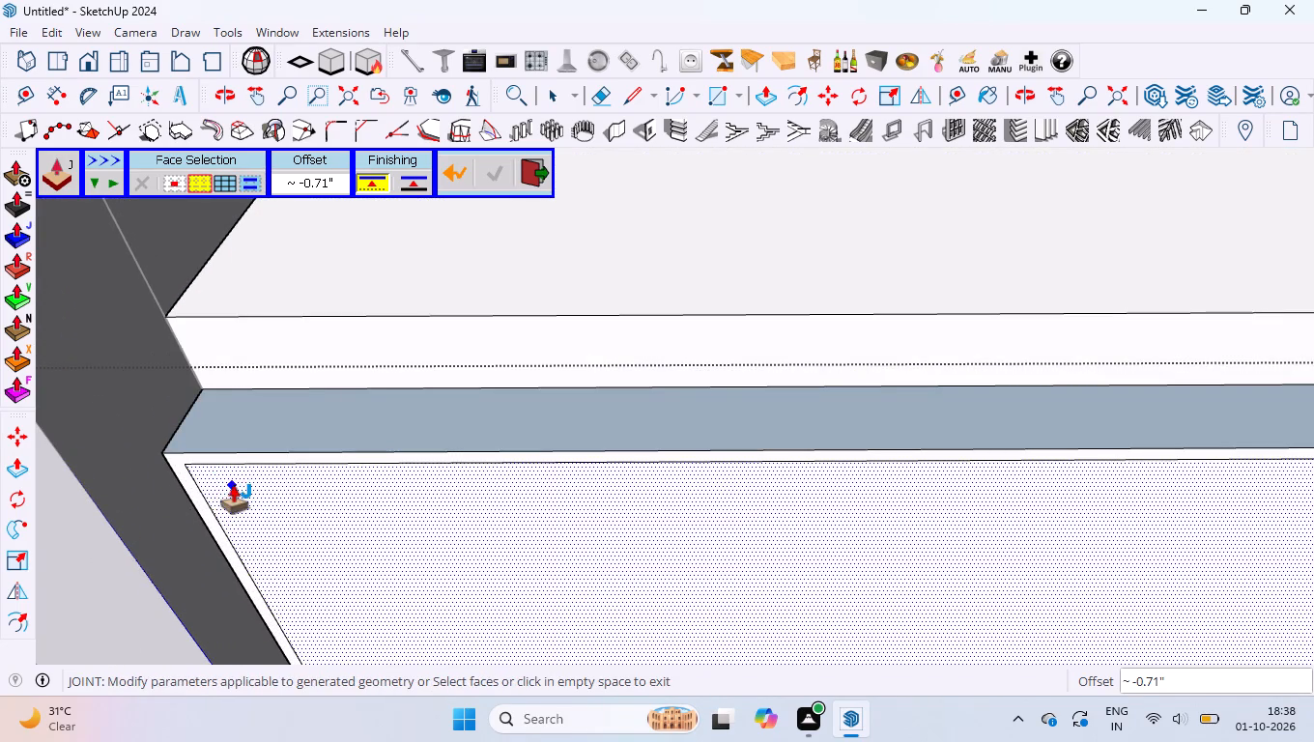
Push the 3 mm border around the front panel nearest the wardrobe inward by 18 mm, keeping the panel itself forward.
{"action": "scroll", "coordinate": [216, 471], "scroll_direction": "up", "scroll_amount": 16}
{"action": "double_click", "coordinate": [132, 437]}
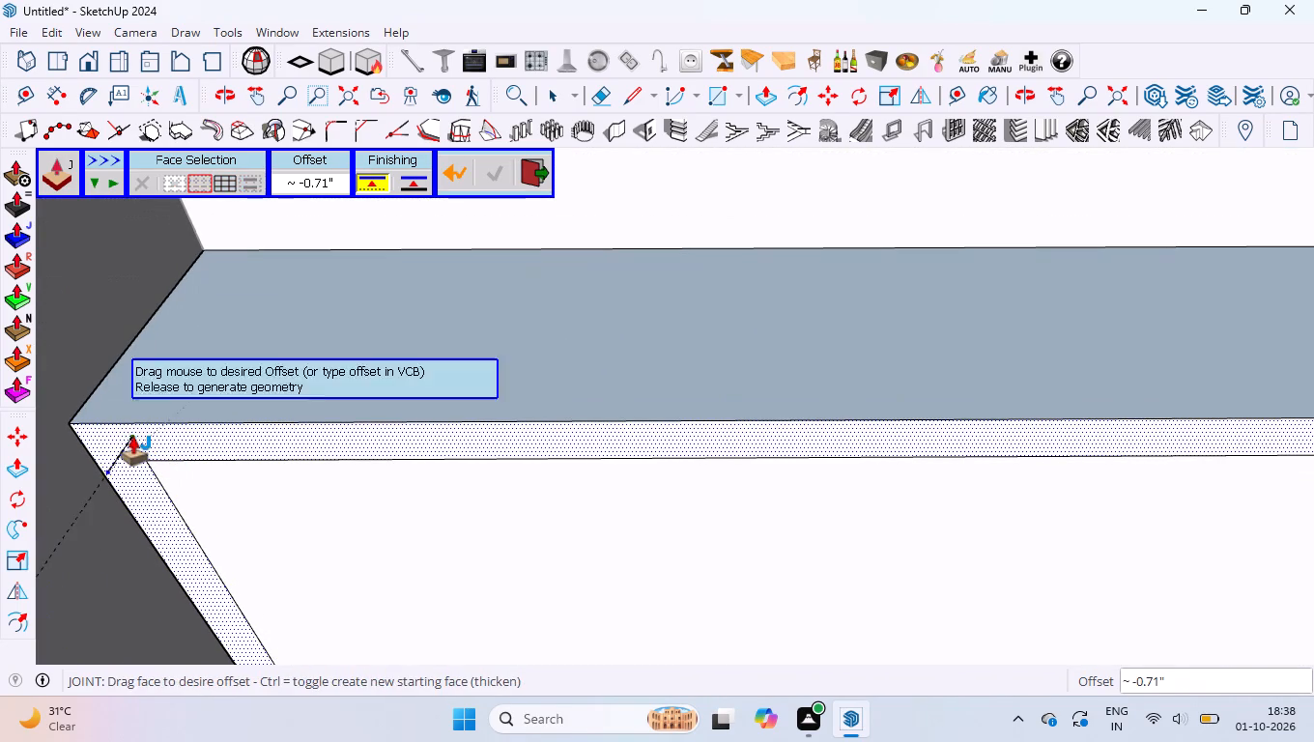
{"action": "double_click", "coordinate": [237, 500]}
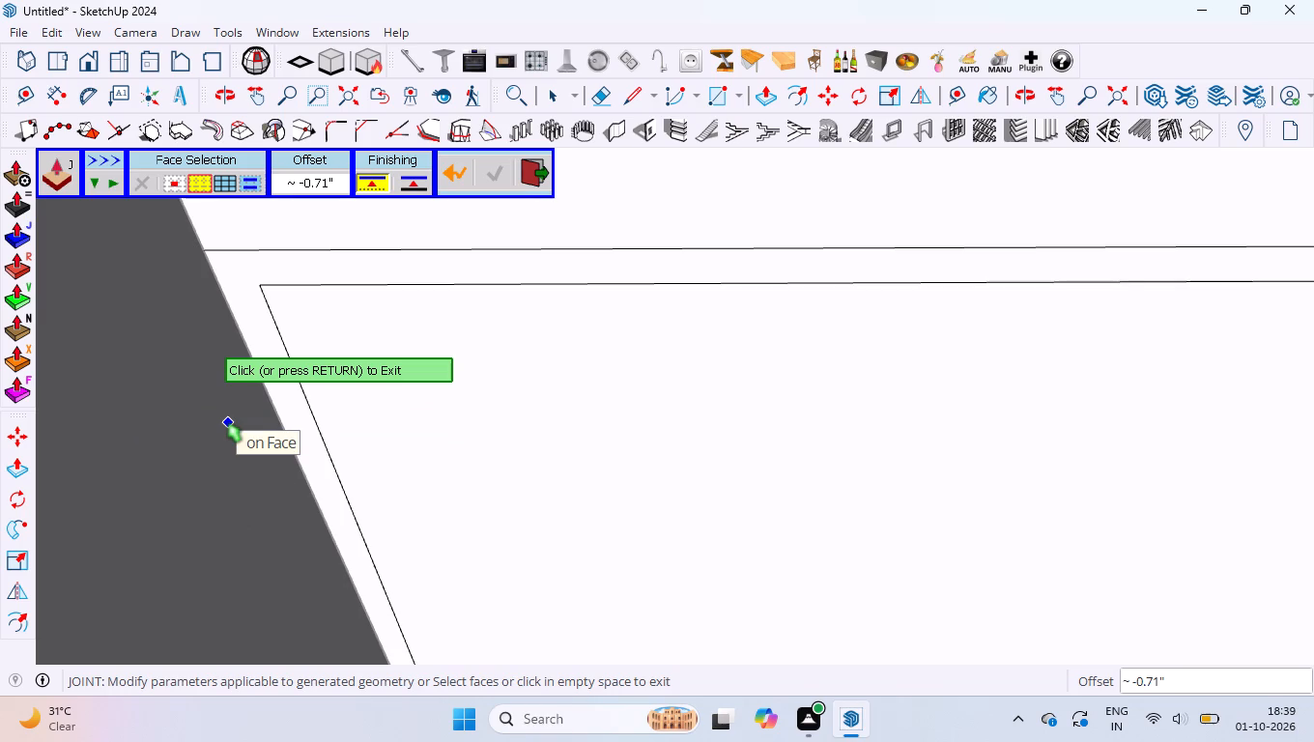
{"action": "key", "text": "ctrl+z"}
Push the 3 mm border around the front panel at the box's free end inward by 18 mm.
{"action": "scroll", "coordinate": [226, 420], "scroll_direction": "down", "scroll_amount": 4}
{"action": "scroll", "coordinate": [236, 422], "scroll_direction": "down", "scroll_amount": 20}
{"action": "scroll", "coordinate": [236, 422], "scroll_direction": "down", "scroll_amount": 17}
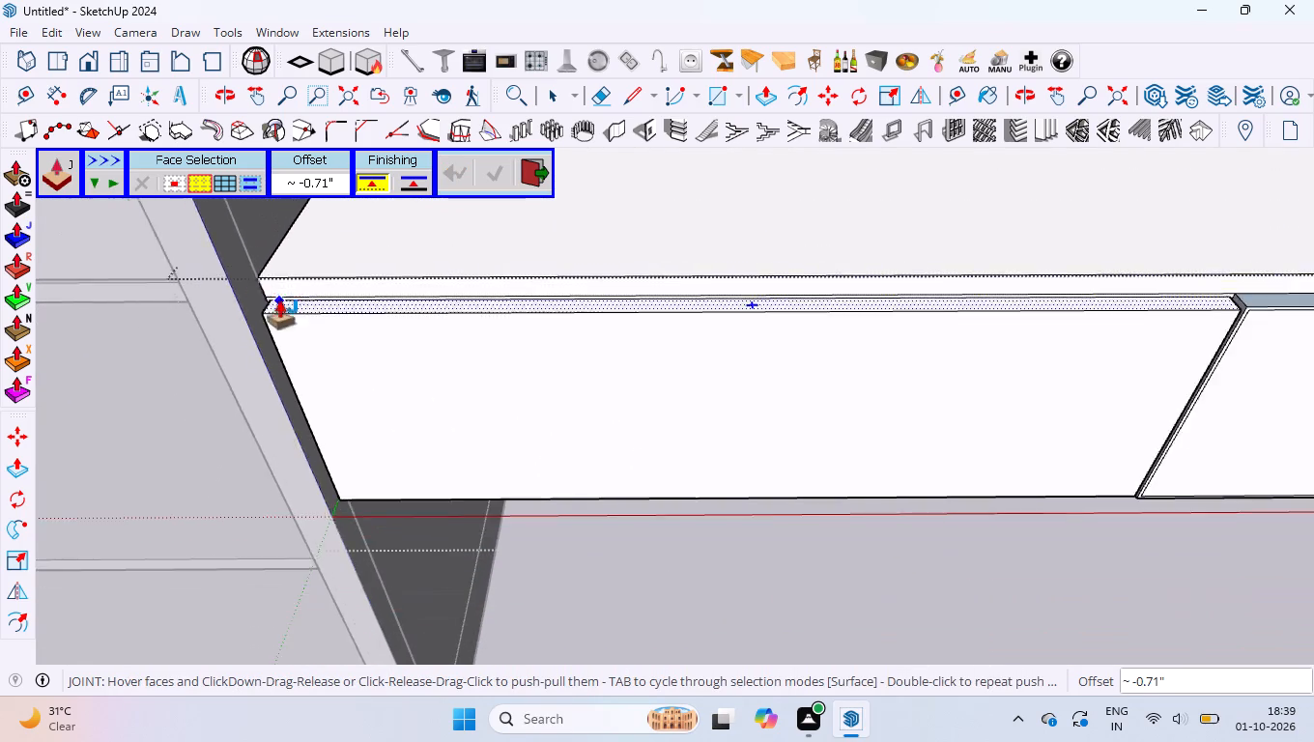
{"action": "scroll", "coordinate": [279, 300], "scroll_direction": "down", "scroll_amount": 10}
{"action": "scroll", "coordinate": [879, 324], "scroll_direction": "up", "scroll_amount": 20}
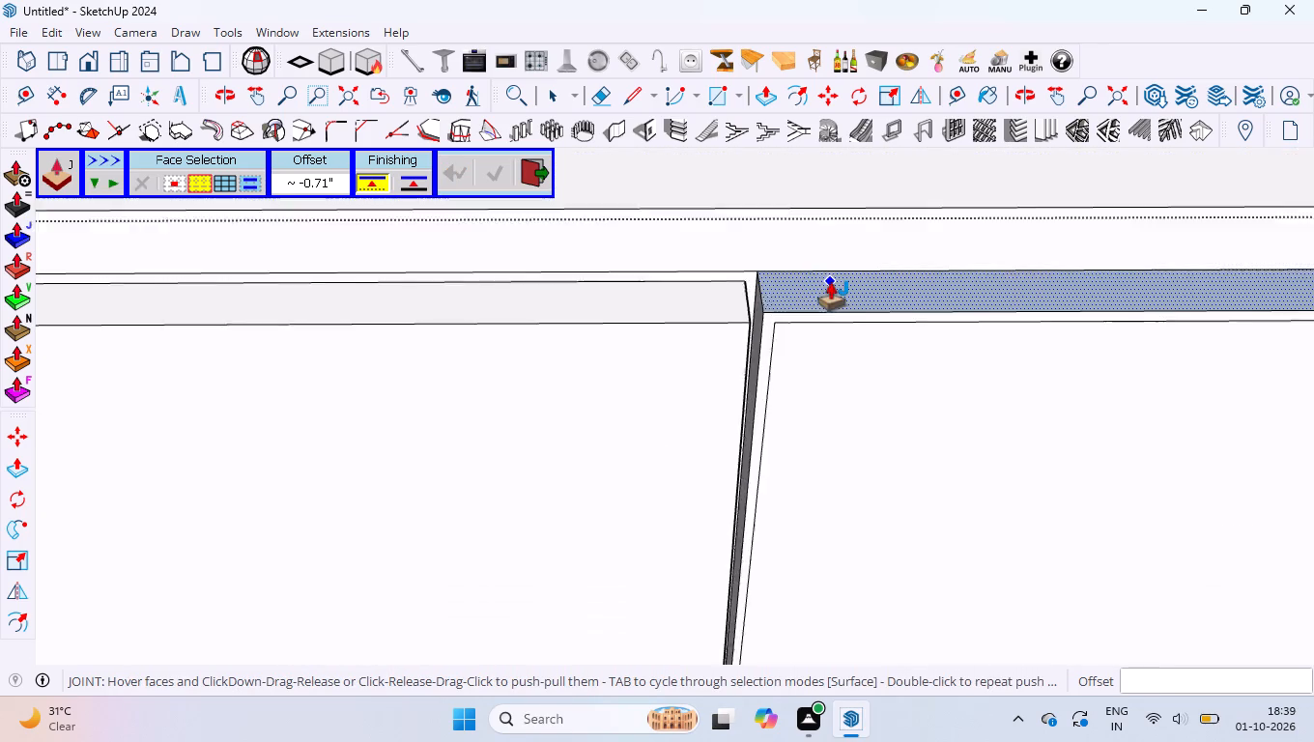
{"action": "scroll", "coordinate": [830, 282], "scroll_direction": "up", "scroll_amount": 1}
{"action": "double_click", "coordinate": [815, 289]}
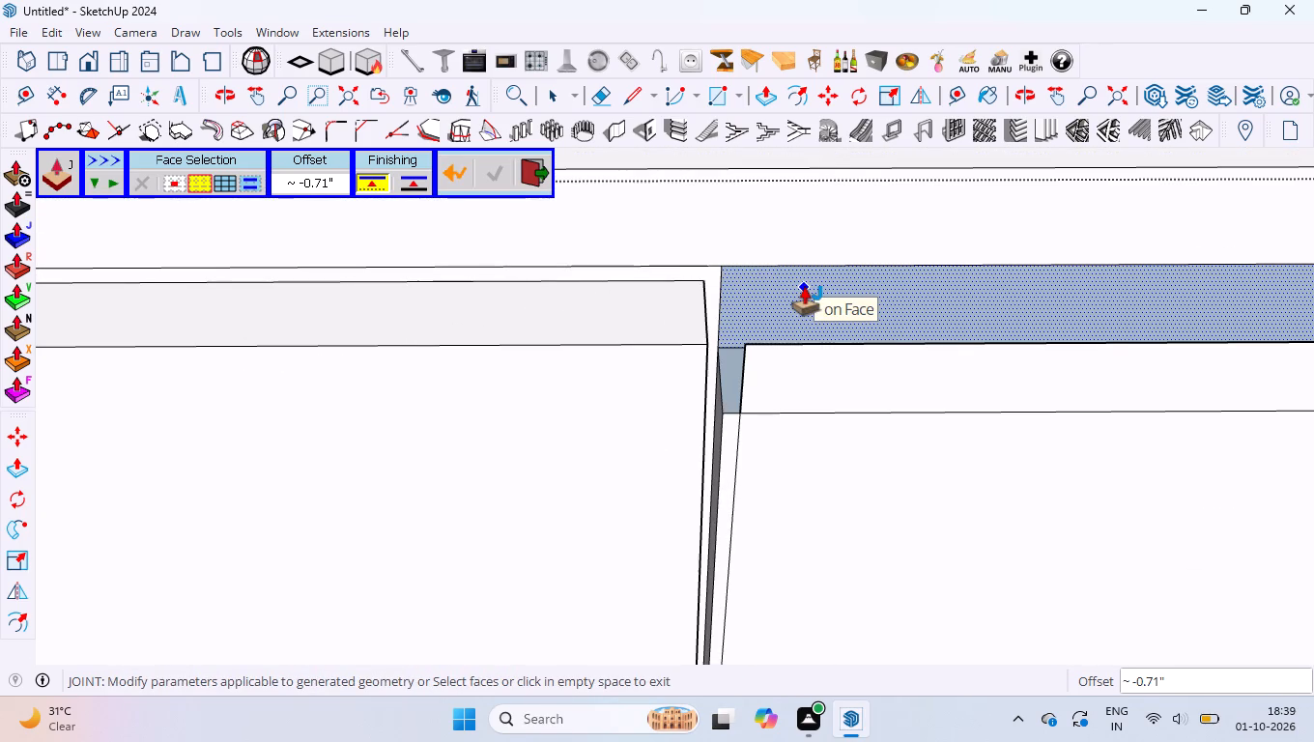
{"action": "key", "text": "ctrl+z"}
{"action": "scroll", "coordinate": [809, 309], "scroll_direction": "up", "scroll_amount": 5}
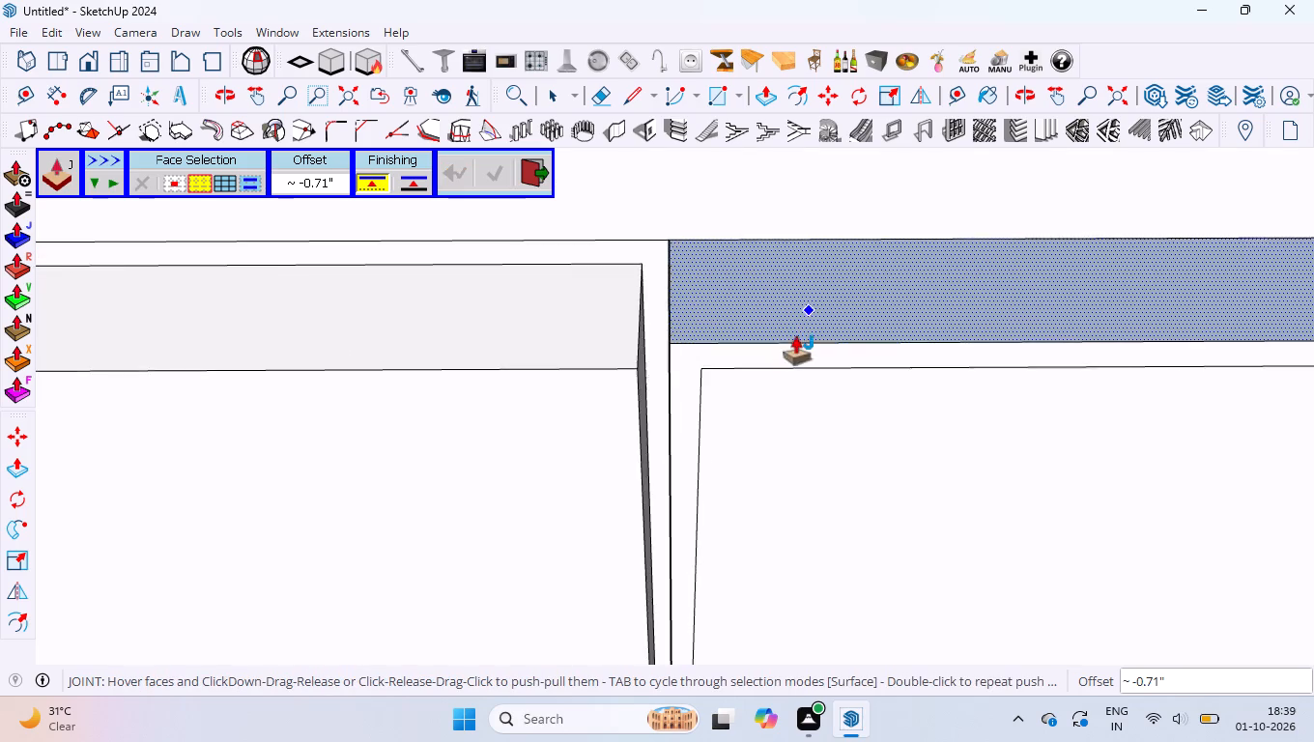
{"action": "scroll", "coordinate": [795, 336], "scroll_direction": "up", "scroll_amount": 14}
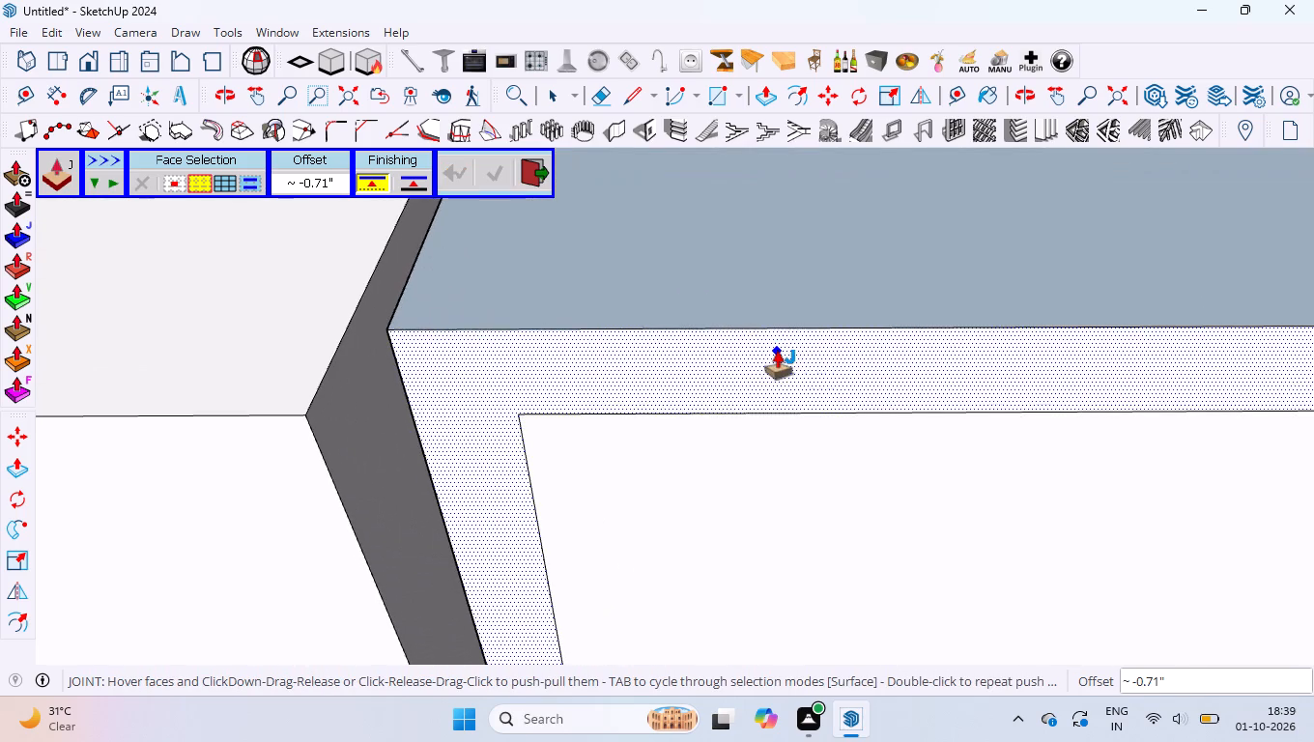
{"action": "double_click", "coordinate": [777, 351]}
Examine the raised front panels and the recessed gaps around them from above, below and the front, leaving Joint Push Pull.
{"action": "scroll", "coordinate": [746, 330], "scroll_direction": "down", "scroll_amount": 20}
{"action": "scroll", "coordinate": [746, 330], "scroll_direction": "down", "scroll_amount": 3}
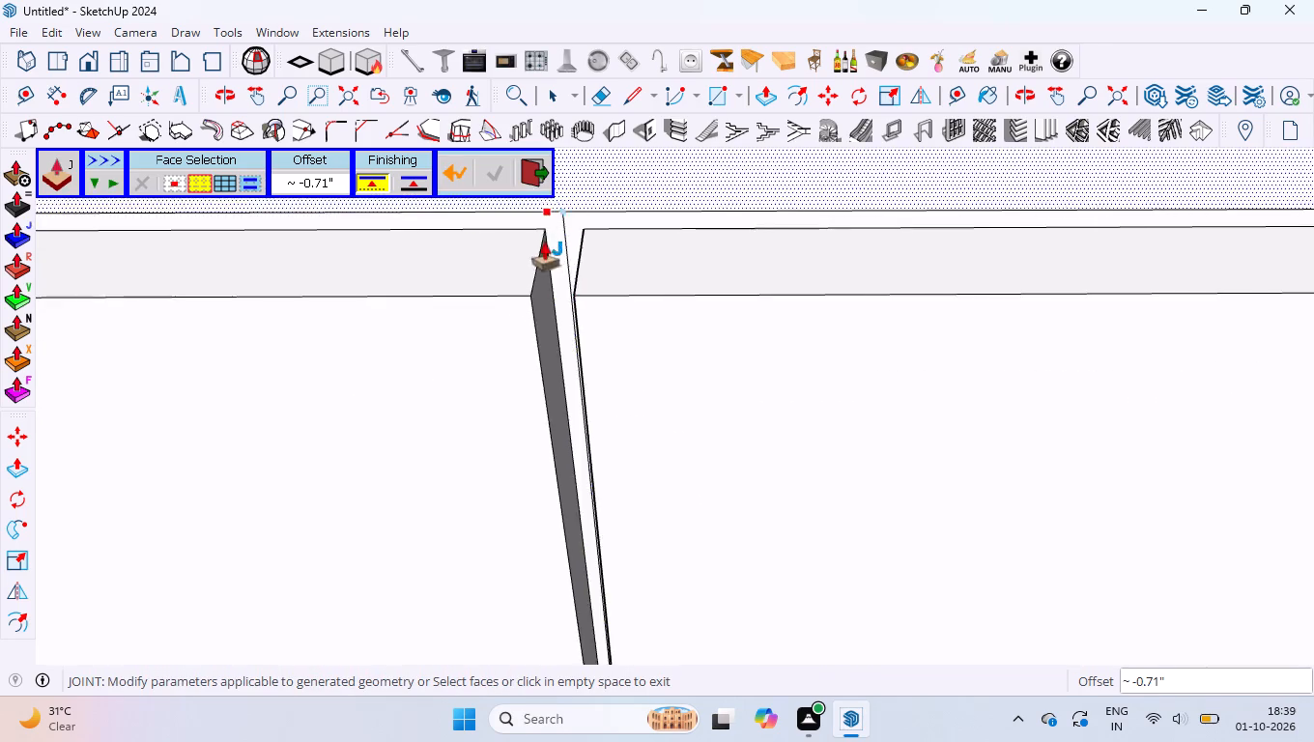
{"action": "scroll", "coordinate": [544, 243], "scroll_direction": "down", "scroll_amount": 20}
{"action": "scroll", "coordinate": [544, 243], "scroll_direction": "down", "scroll_amount": 12}
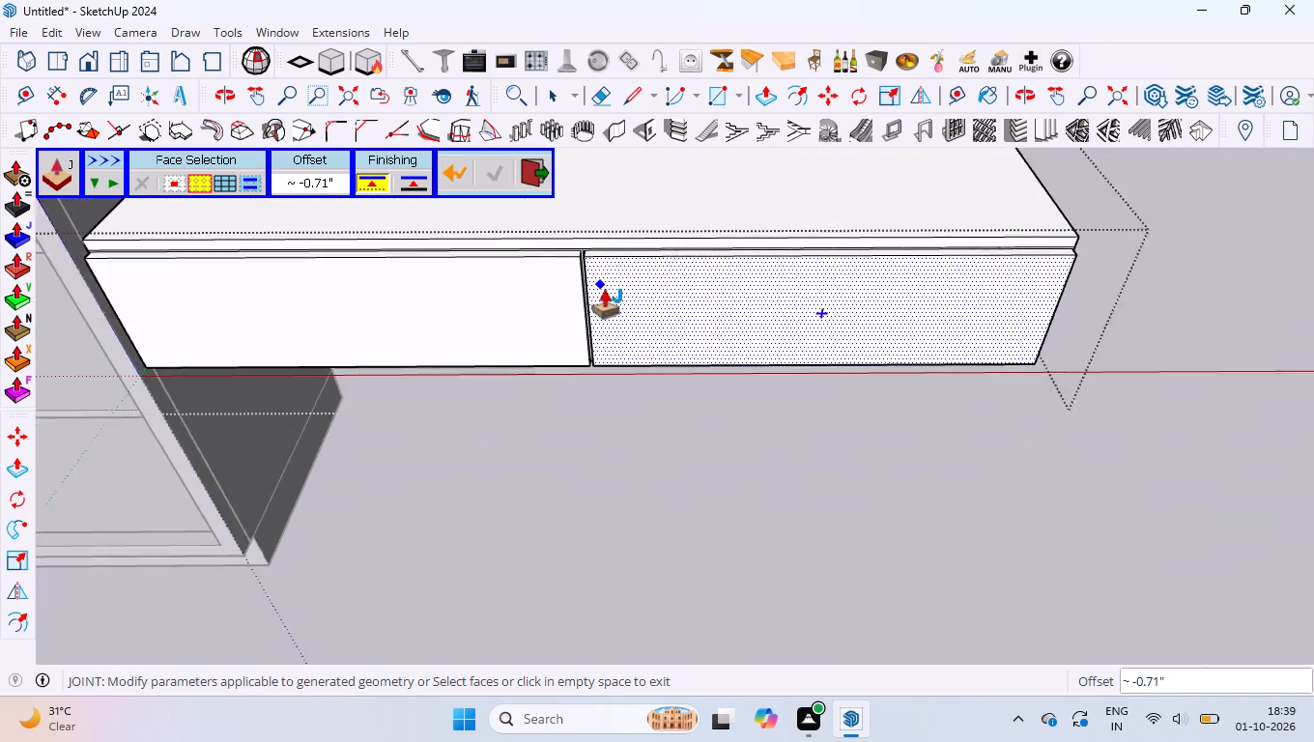
{"action": "middle_click_drag", "start_coordinate": [969, 353], "coordinate": [985, 166]}
{"action": "scroll", "coordinate": [931, 335], "scroll_direction": "down", "scroll_amount": 4}
{"action": "middle_click_drag", "start_coordinate": [933, 350], "coordinate": [880, 182]}
{"action": "scroll", "coordinate": [734, 421], "scroll_direction": "up", "scroll_amount": 4}
{"action": "scroll", "coordinate": [672, 376], "scroll_direction": "down", "scroll_amount": 4}
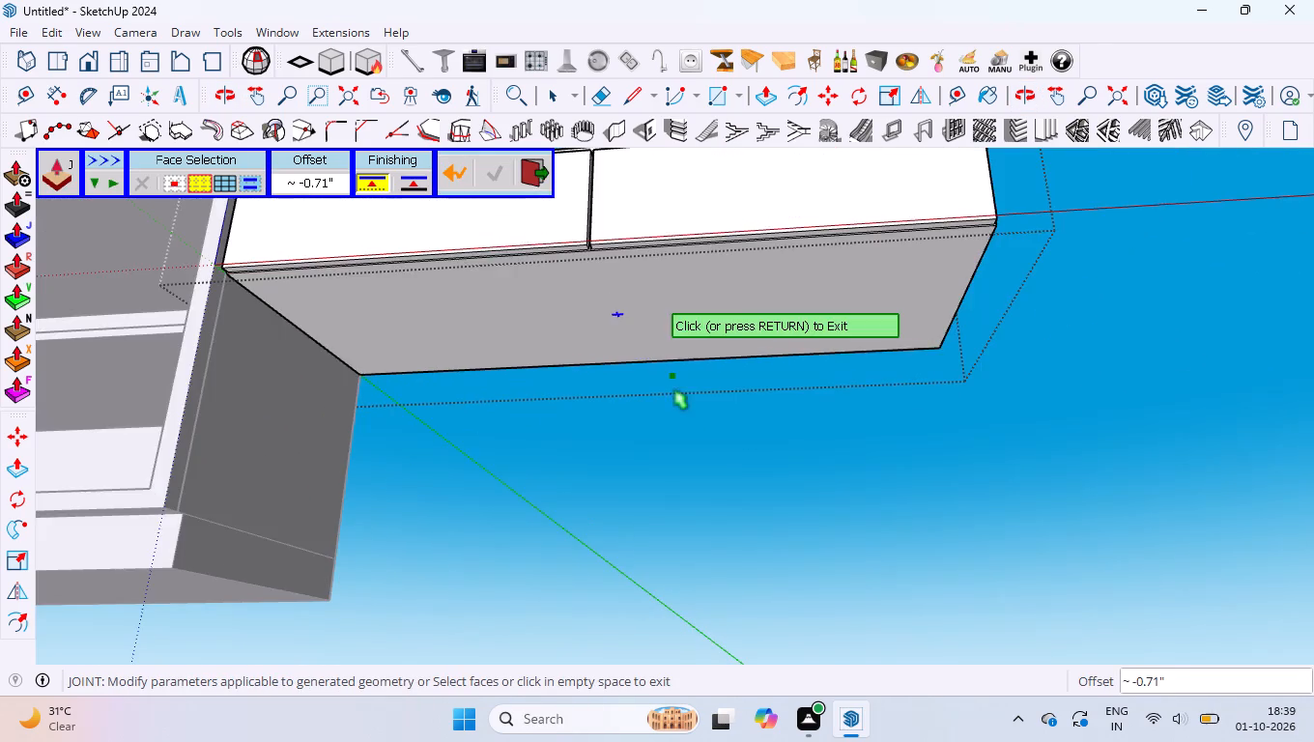
{"action": "scroll", "coordinate": [581, 214], "scroll_direction": "up", "scroll_amount": 10}
{"action": "scroll", "coordinate": [634, 281], "scroll_direction": "up", "scroll_amount": 9}
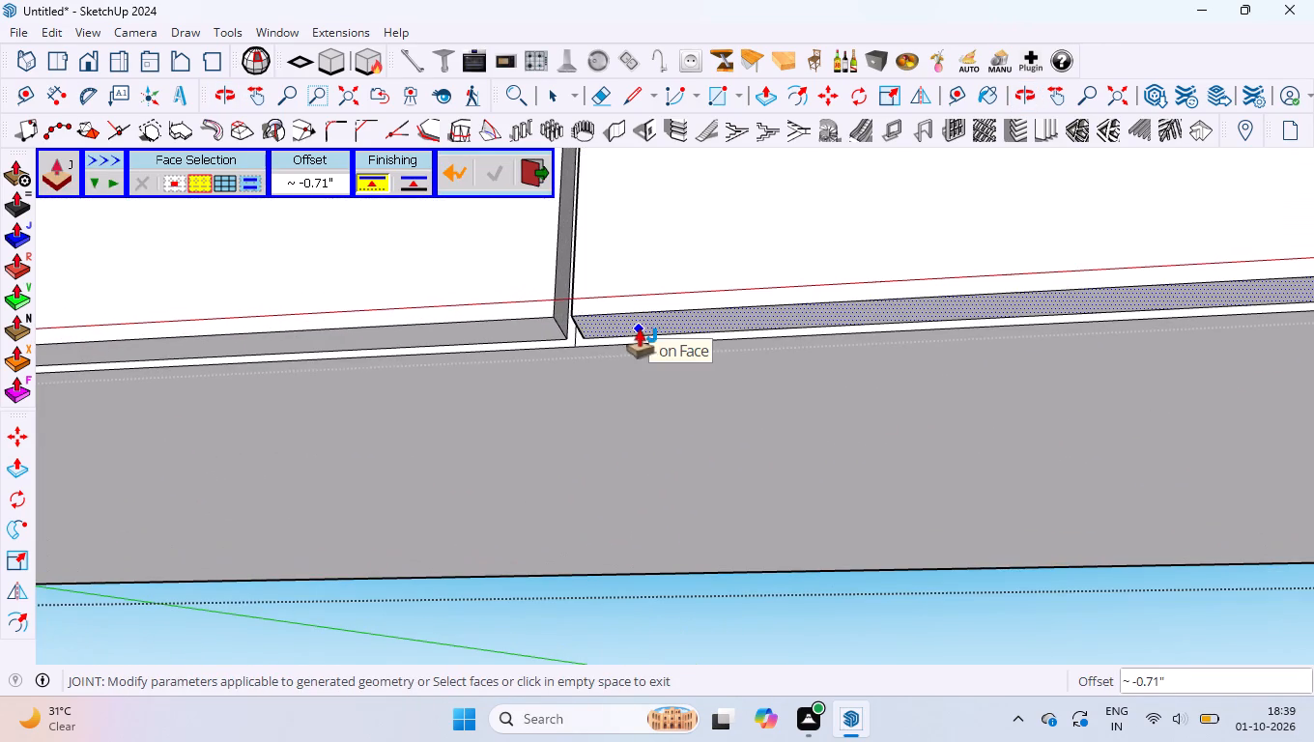
{"action": "key", "text": "space"}
{"action": "scroll", "coordinate": [678, 357], "scroll_direction": "down", "scroll_amount": 4}
{"action": "scroll", "coordinate": [929, 555], "scroll_direction": "down", "scroll_amount": 5}
{"action": "scroll", "coordinate": [868, 460], "scroll_direction": "down", "scroll_amount": 4}
{"action": "scroll", "coordinate": [697, 347], "scroll_direction": "down", "scroll_amount": 2}
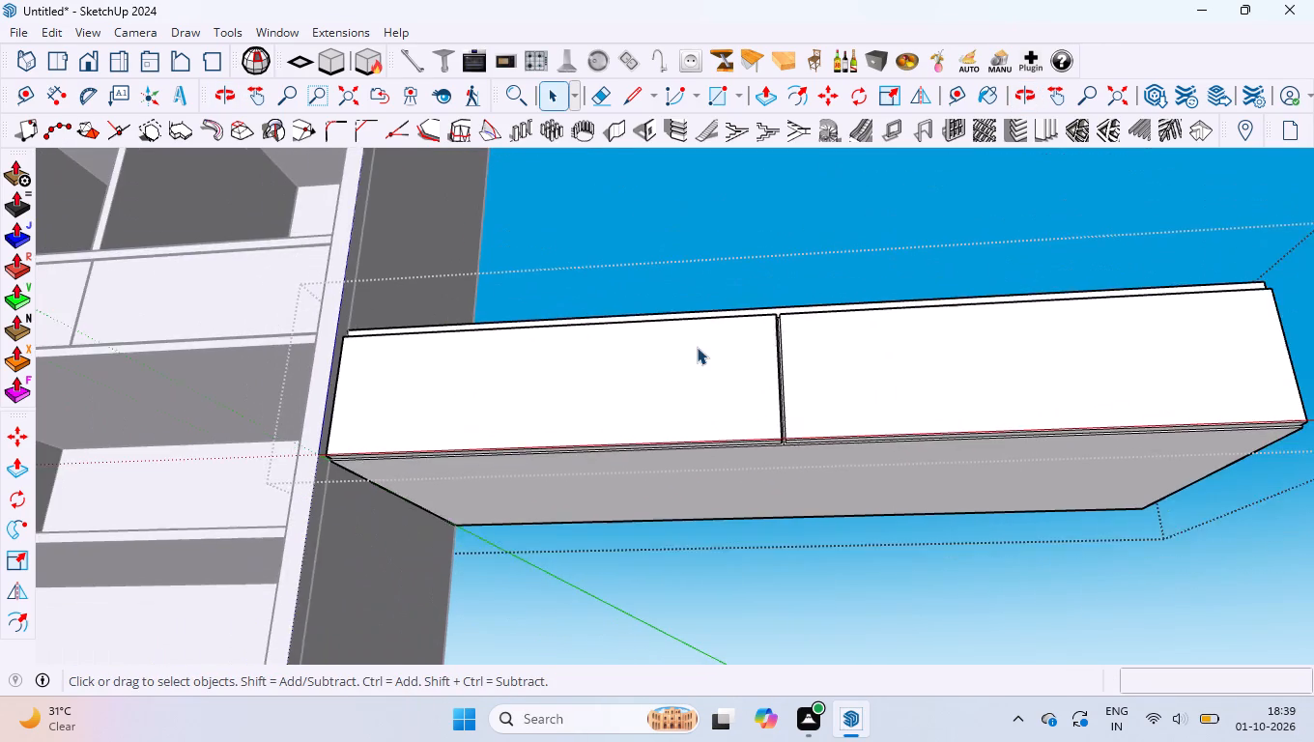
{"action": "scroll", "coordinate": [645, 405], "scroll_direction": "up", "scroll_amount": 3}
{"action": "middle_click_drag", "start_coordinate": [652, 386], "coordinate": [638, 547]}
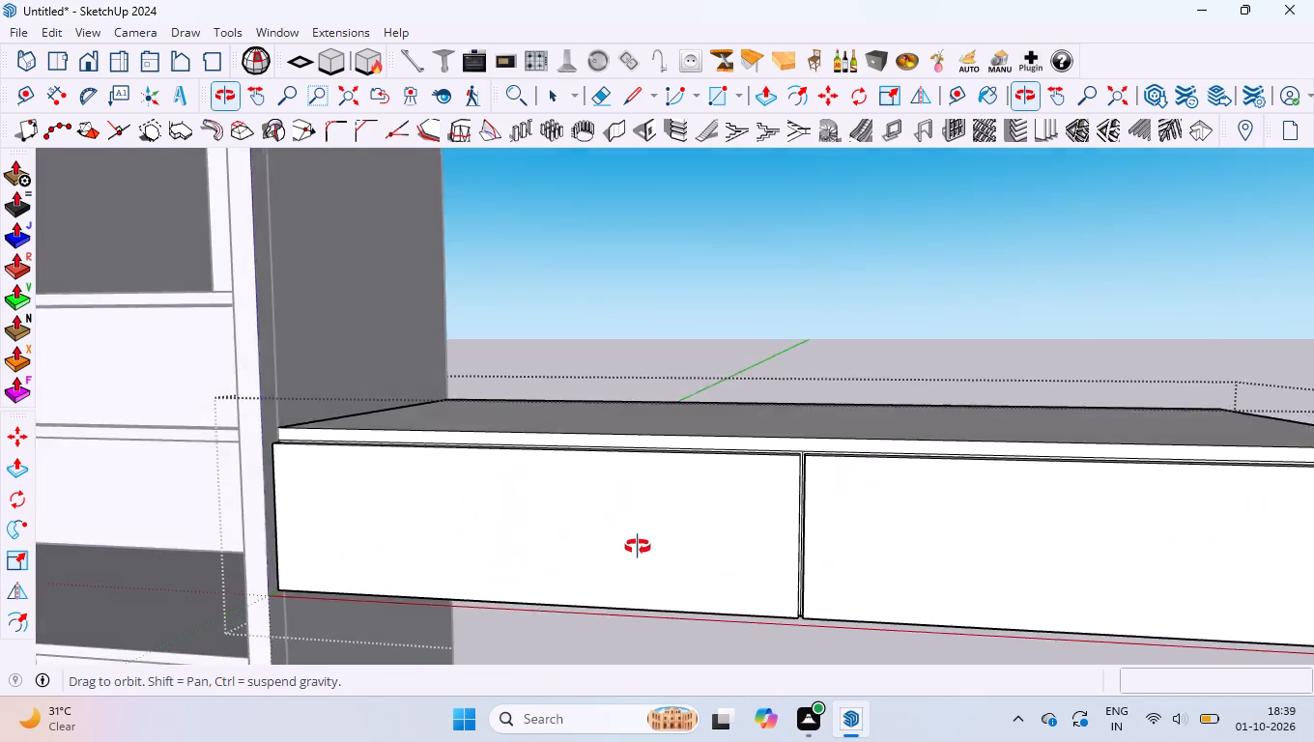
Close the box unit's group and examine its front-panel recesses at the wardrobe side and the complete wardrobe with its loft.
{"action": "middle_click_drag", "start_coordinate": [638, 547], "coordinate": [639, 554]}
{"action": "scroll", "coordinate": [591, 436], "scroll_direction": "down", "scroll_amount": 4}
{"action": "middle_click_drag", "start_coordinate": [574, 460], "coordinate": [298, 556]}
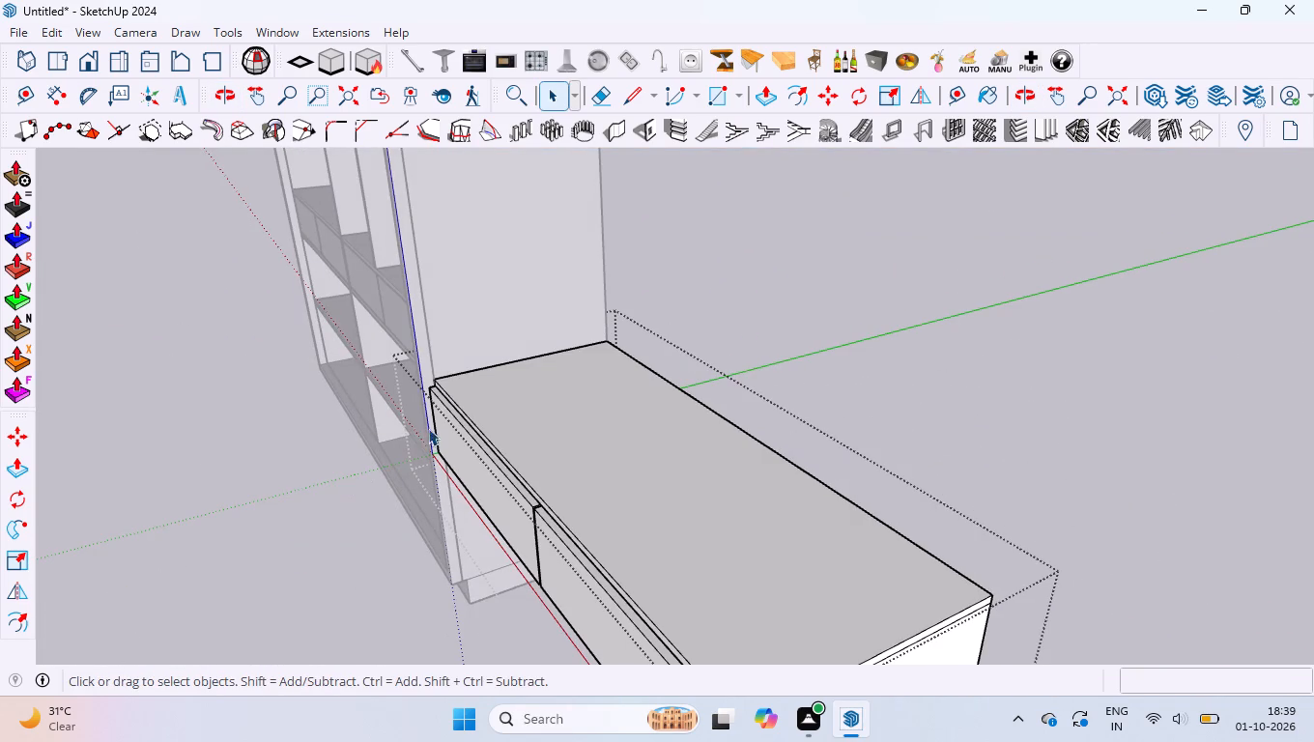
{"action": "scroll", "coordinate": [433, 371], "scroll_direction": "up", "scroll_amount": 14}
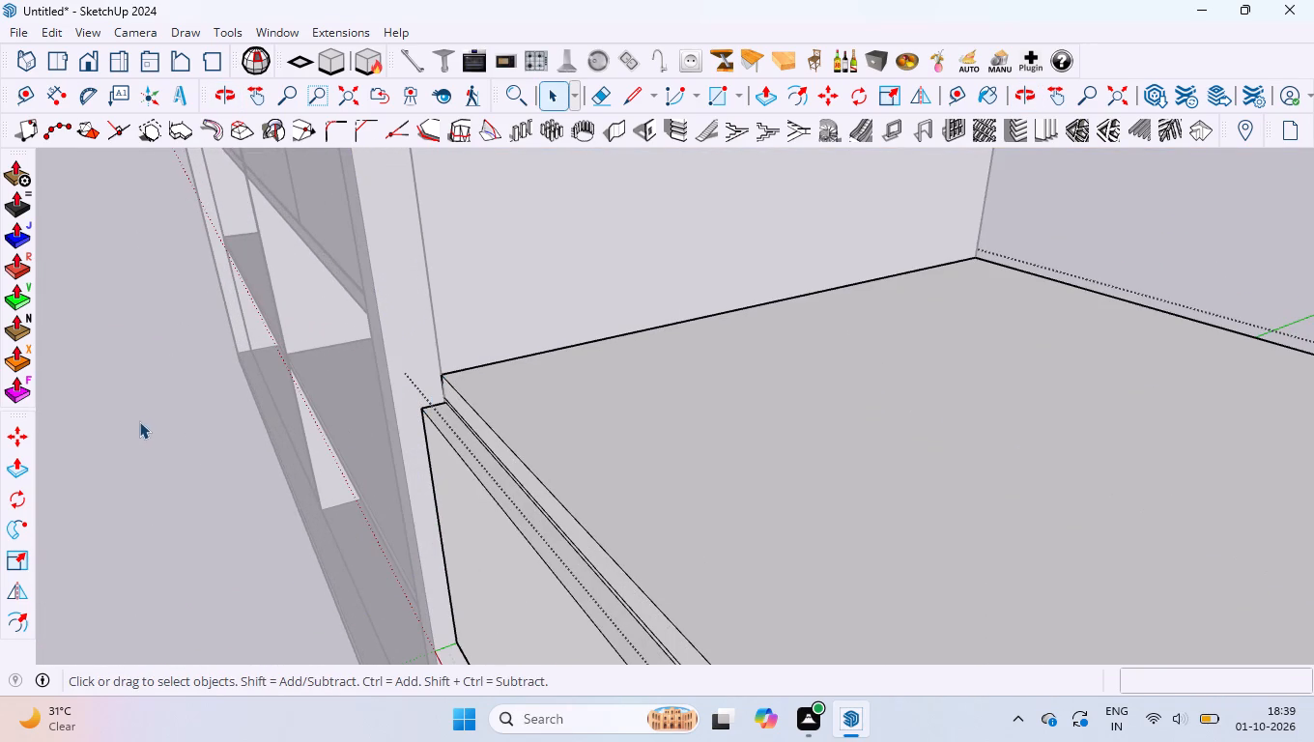
{"action": "left_click", "coordinate": [132, 416]}
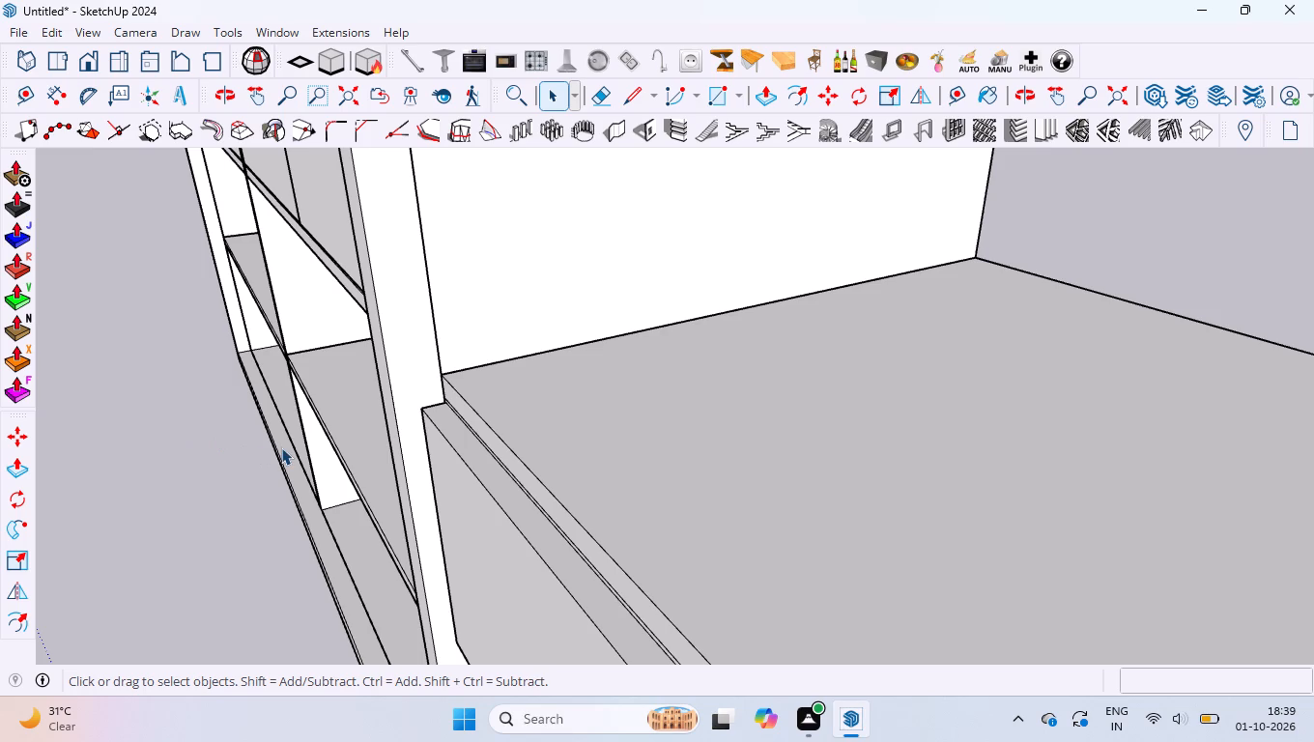
{"action": "scroll", "coordinate": [595, 538], "scroll_direction": "up", "scroll_amount": 1}
{"action": "scroll", "coordinate": [425, 440], "scroll_direction": "up", "scroll_amount": 8}
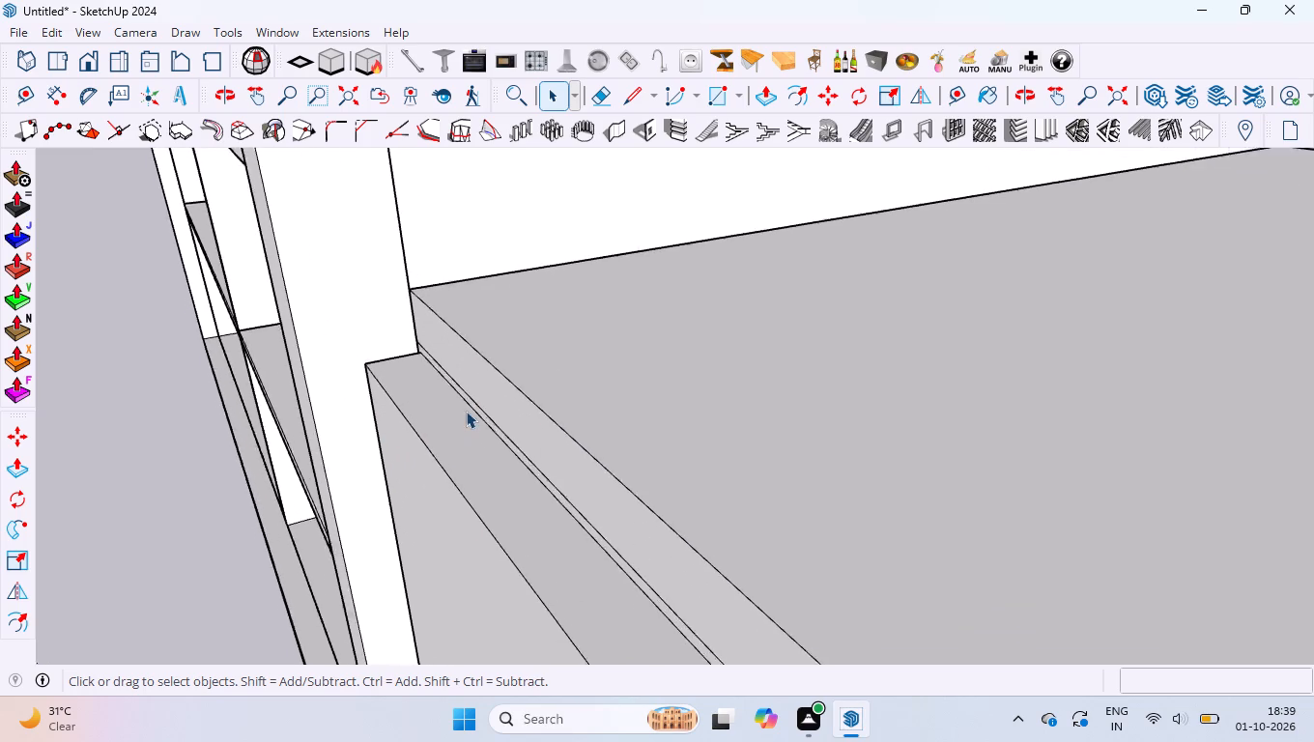
{"action": "scroll", "coordinate": [466, 411], "scroll_direction": "up", "scroll_amount": 6}
{"action": "scroll", "coordinate": [444, 410], "scroll_direction": "down", "scroll_amount": 13}
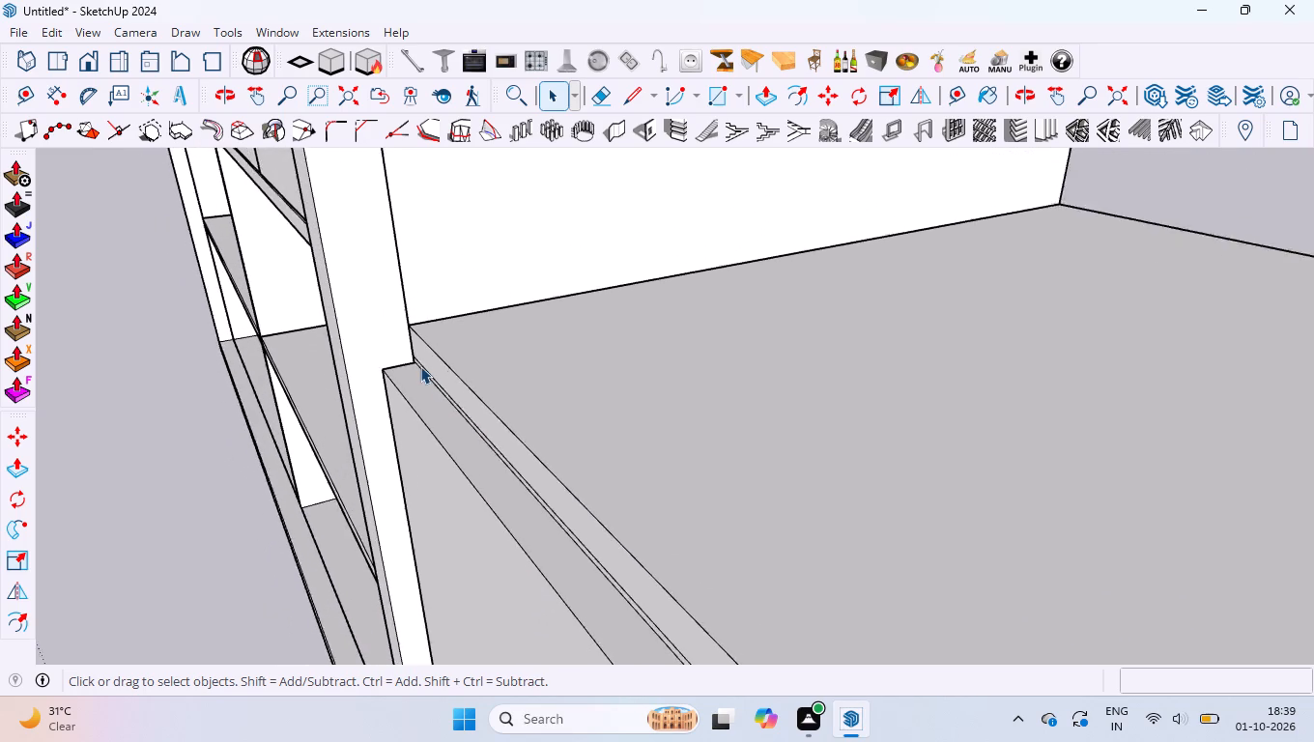
{"action": "scroll", "coordinate": [420, 366], "scroll_direction": "down", "scroll_amount": 11}
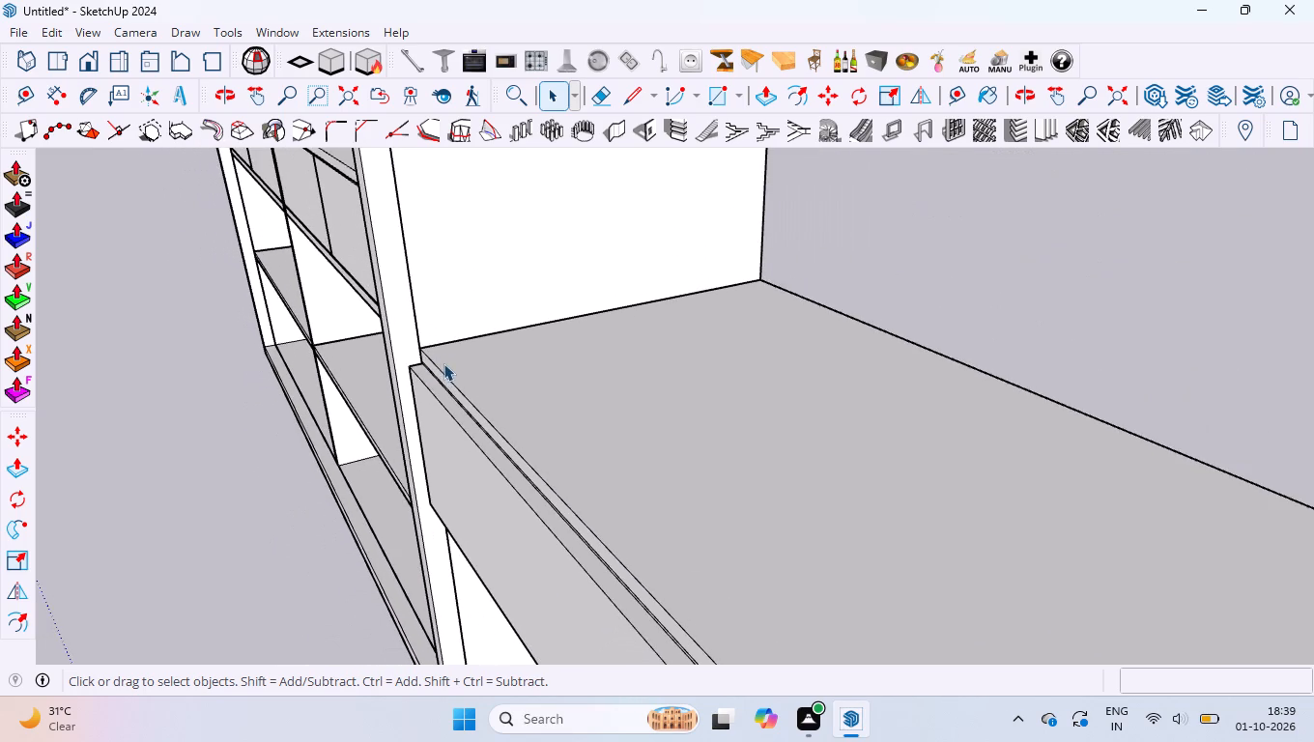
{"action": "scroll", "coordinate": [443, 363], "scroll_direction": "down", "scroll_amount": 8}
{"action": "middle_click_drag", "start_coordinate": [437, 391], "coordinate": [743, 205]}
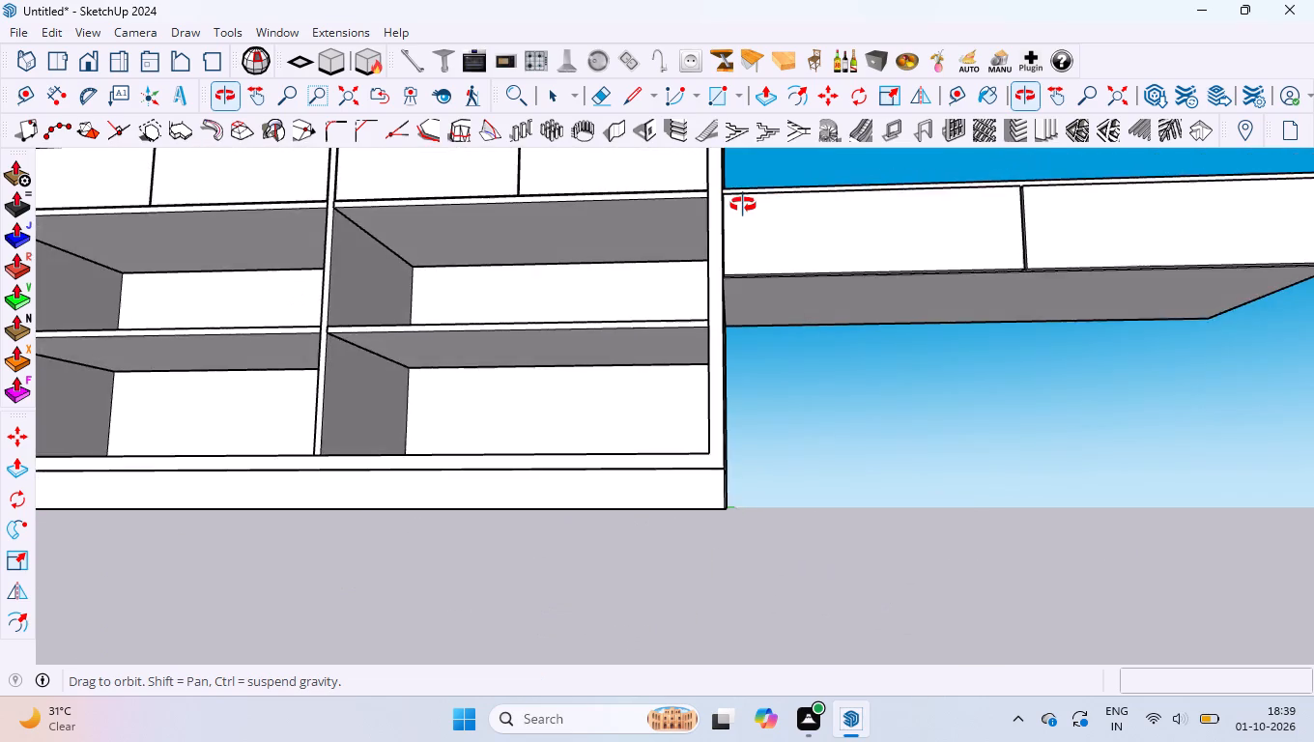
{"action": "middle_click_drag", "start_coordinate": [743, 205], "coordinate": [740, 315]}
{"action": "scroll", "coordinate": [673, 414], "scroll_direction": "down", "scroll_amount": 14}
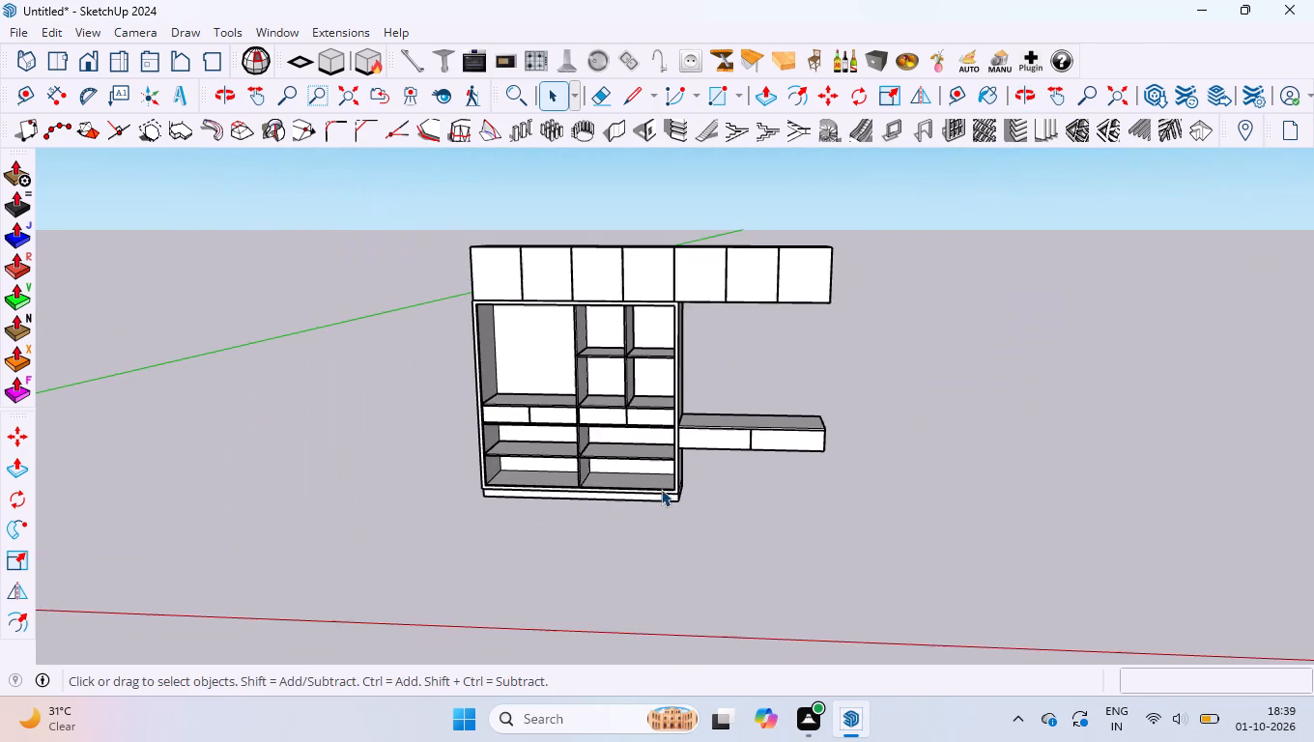
{"action": "middle_click_drag", "start_coordinate": [618, 499], "coordinate": [649, 631]}
{"action": "scroll", "coordinate": [677, 467], "scroll_direction": "up", "scroll_amount": 3}
{"action": "scroll", "coordinate": [643, 333], "scroll_direction": "up", "scroll_amount": 3}
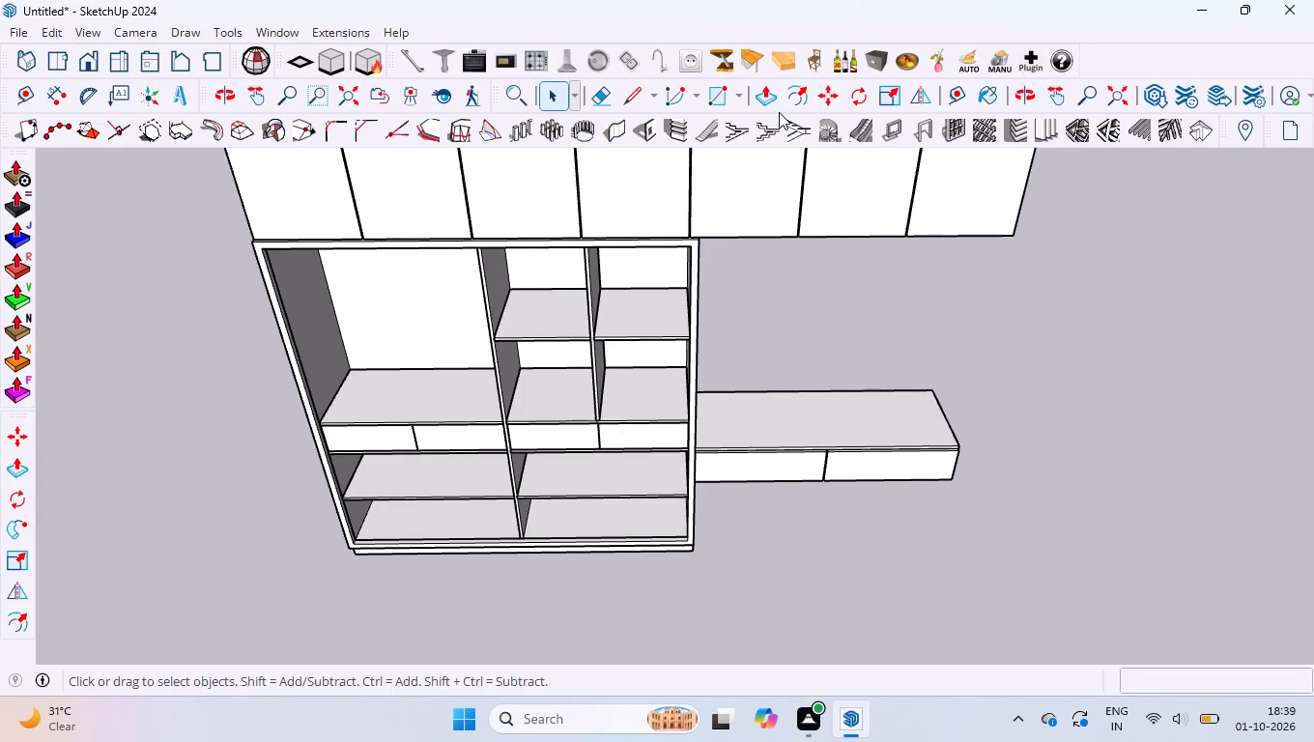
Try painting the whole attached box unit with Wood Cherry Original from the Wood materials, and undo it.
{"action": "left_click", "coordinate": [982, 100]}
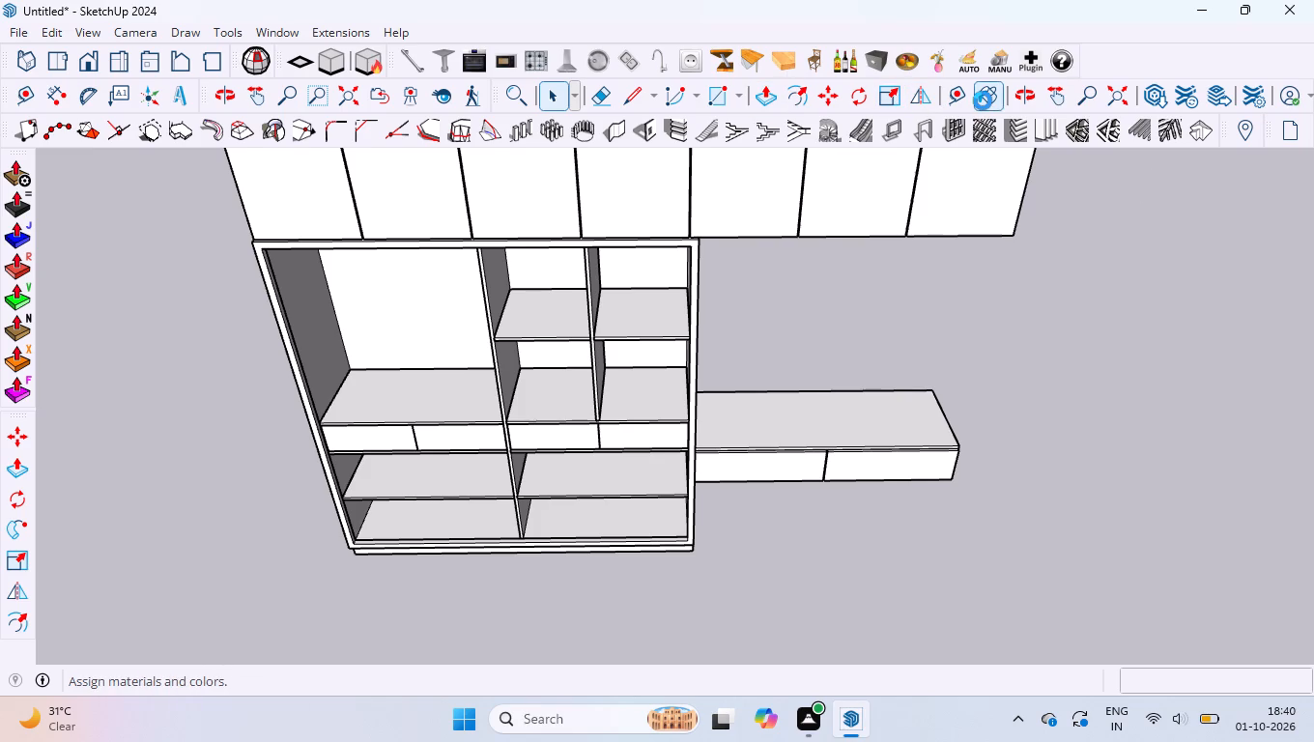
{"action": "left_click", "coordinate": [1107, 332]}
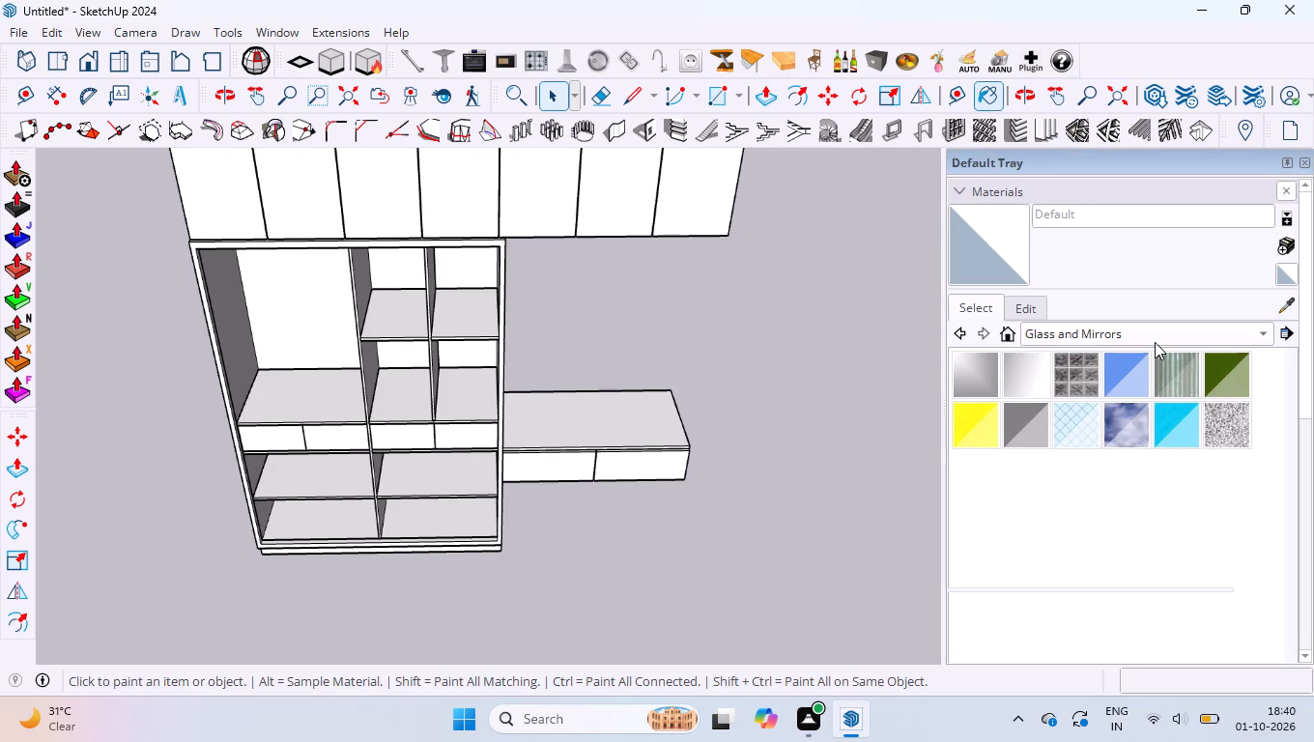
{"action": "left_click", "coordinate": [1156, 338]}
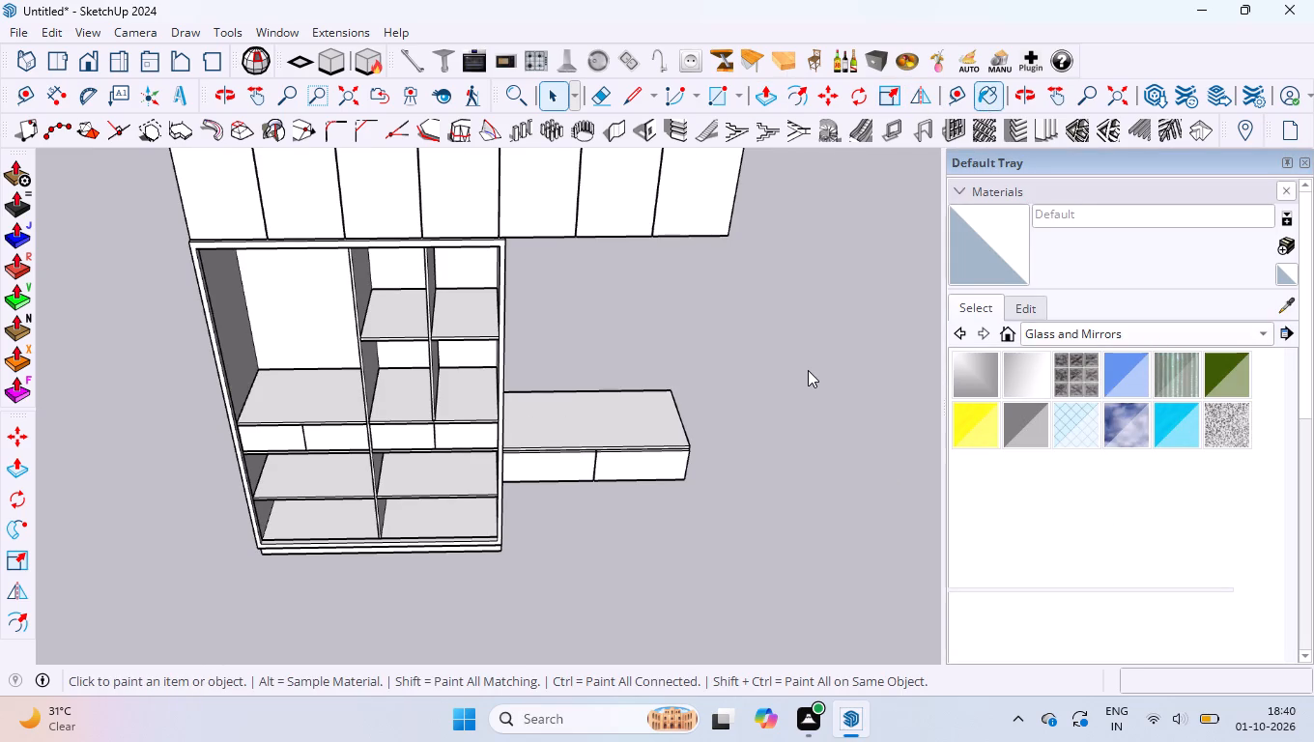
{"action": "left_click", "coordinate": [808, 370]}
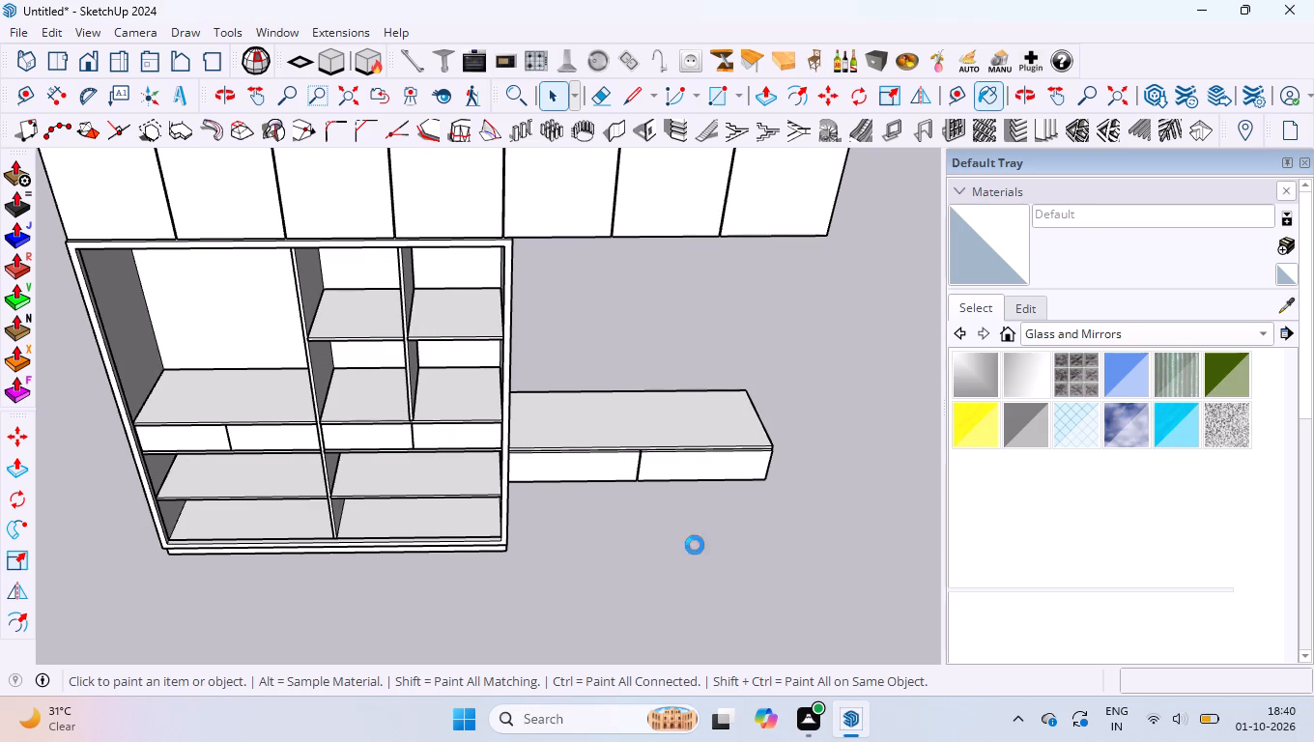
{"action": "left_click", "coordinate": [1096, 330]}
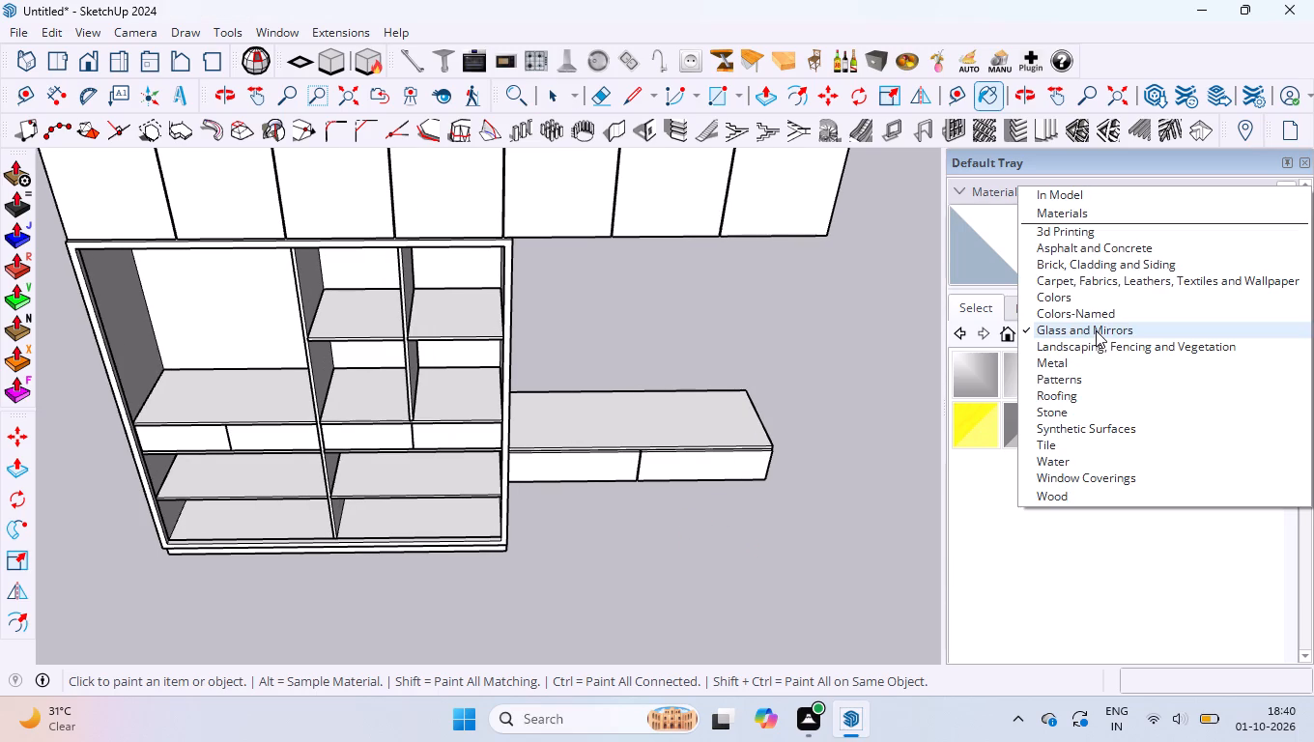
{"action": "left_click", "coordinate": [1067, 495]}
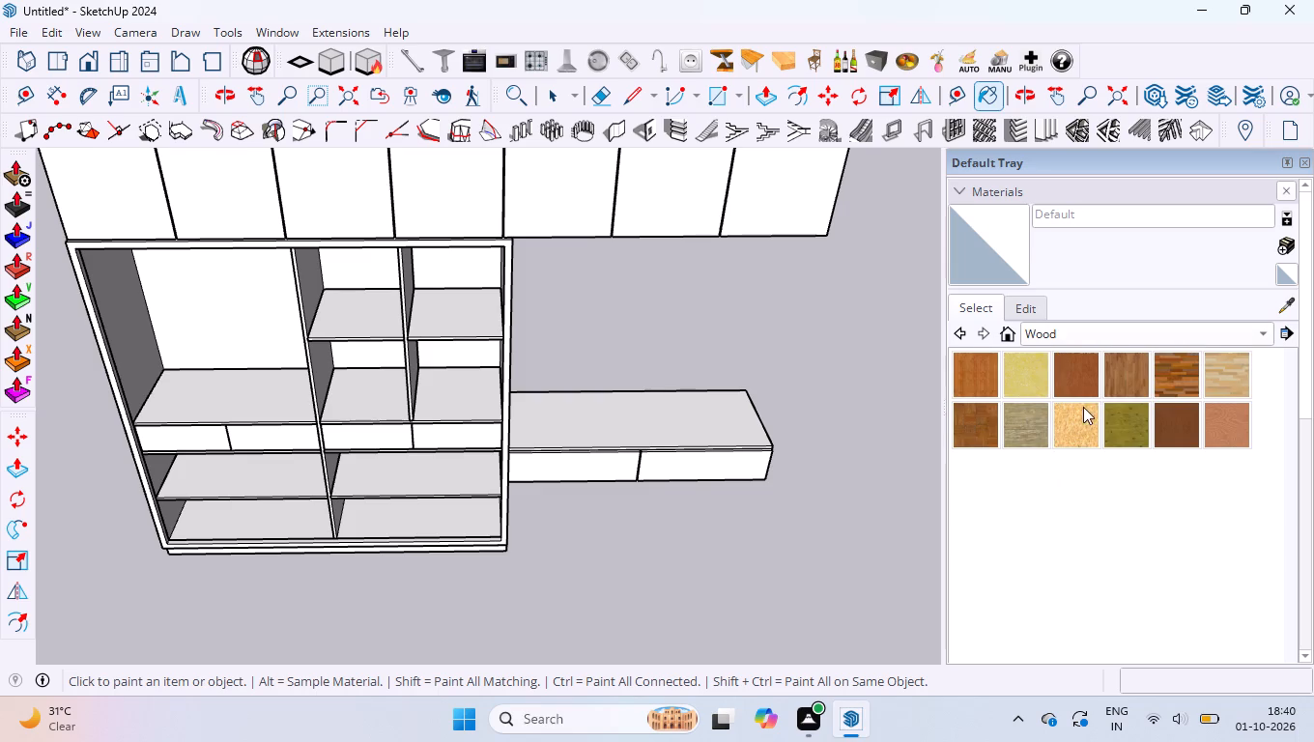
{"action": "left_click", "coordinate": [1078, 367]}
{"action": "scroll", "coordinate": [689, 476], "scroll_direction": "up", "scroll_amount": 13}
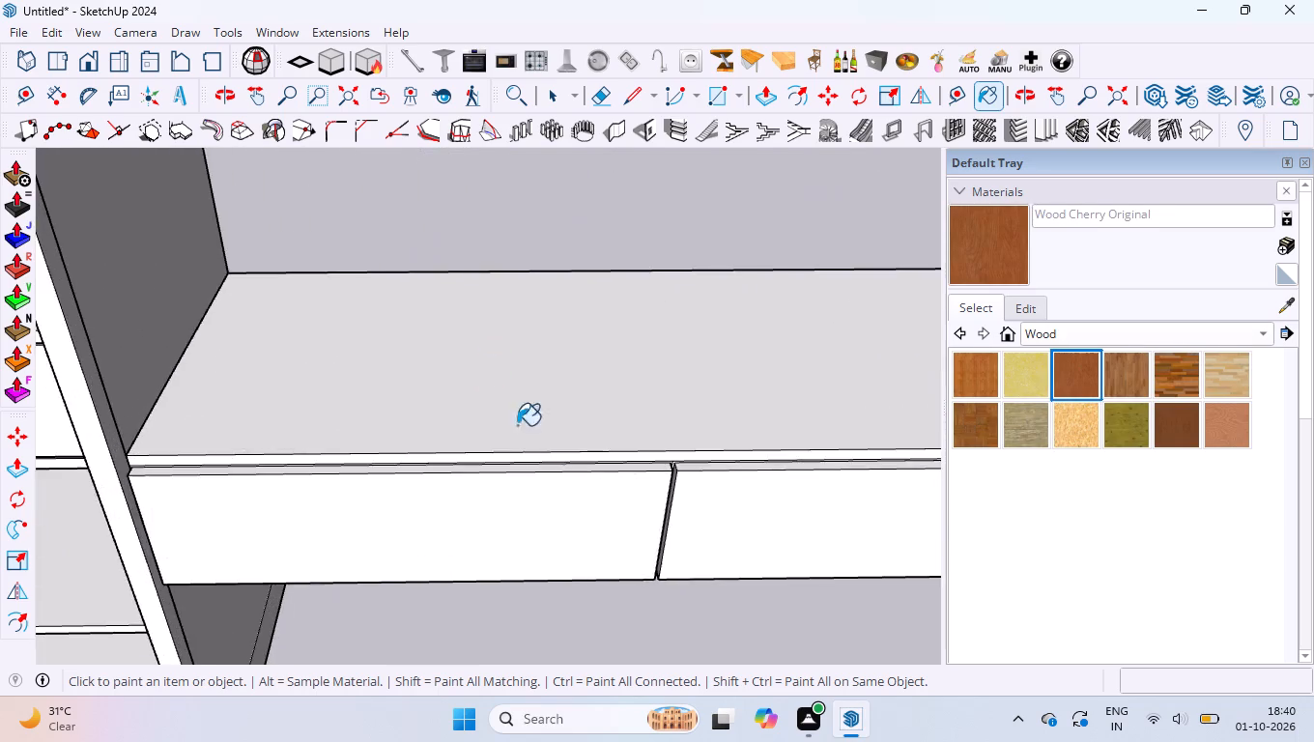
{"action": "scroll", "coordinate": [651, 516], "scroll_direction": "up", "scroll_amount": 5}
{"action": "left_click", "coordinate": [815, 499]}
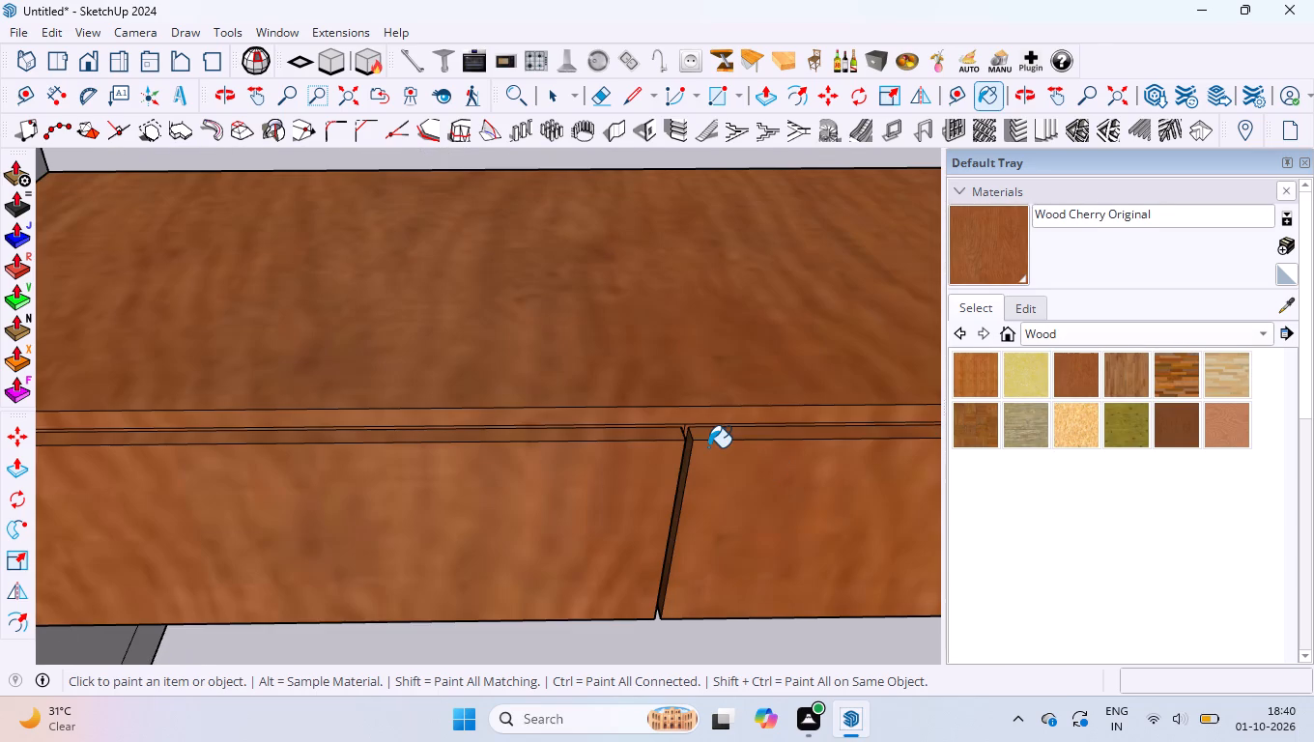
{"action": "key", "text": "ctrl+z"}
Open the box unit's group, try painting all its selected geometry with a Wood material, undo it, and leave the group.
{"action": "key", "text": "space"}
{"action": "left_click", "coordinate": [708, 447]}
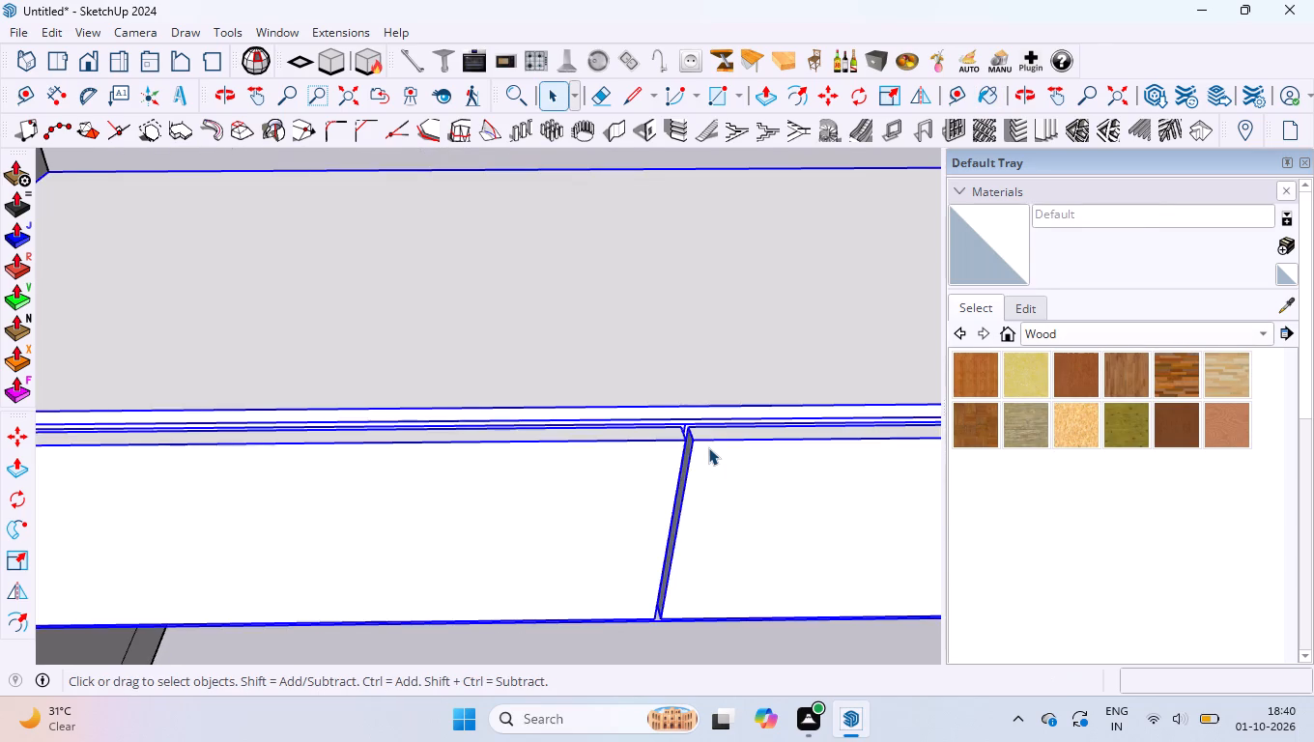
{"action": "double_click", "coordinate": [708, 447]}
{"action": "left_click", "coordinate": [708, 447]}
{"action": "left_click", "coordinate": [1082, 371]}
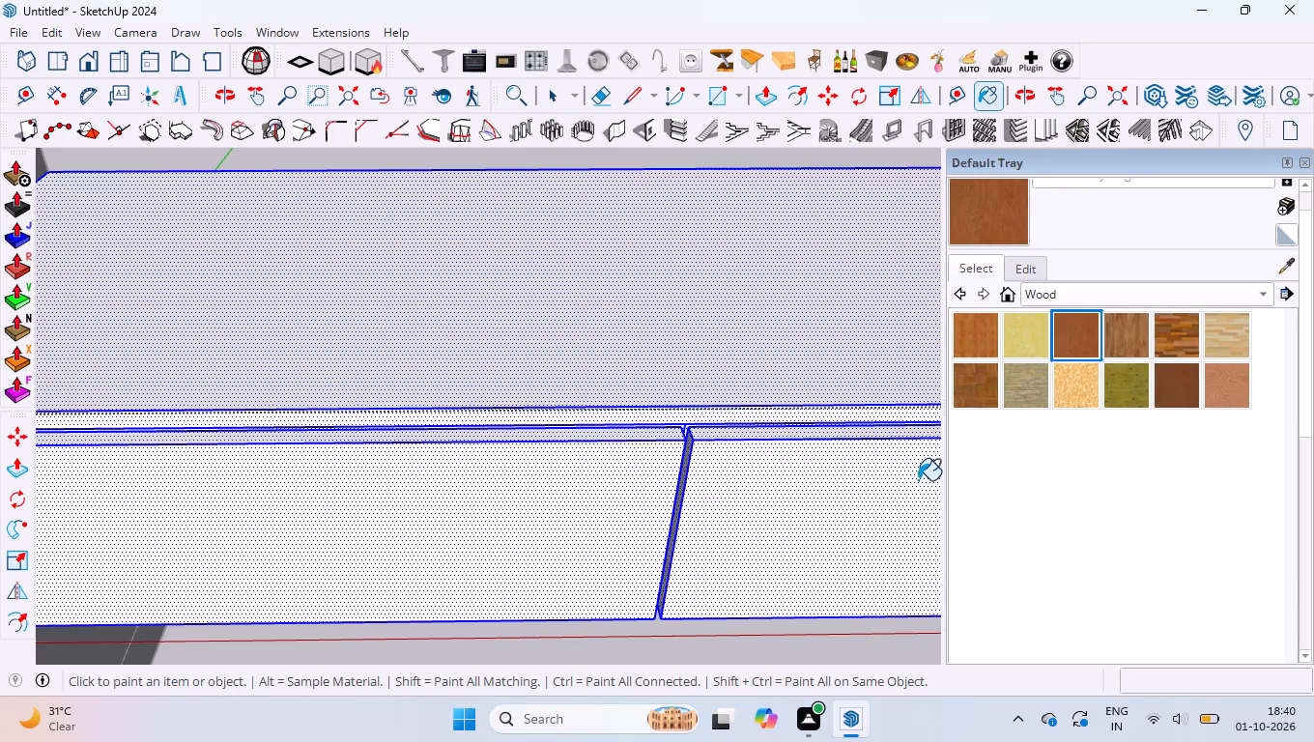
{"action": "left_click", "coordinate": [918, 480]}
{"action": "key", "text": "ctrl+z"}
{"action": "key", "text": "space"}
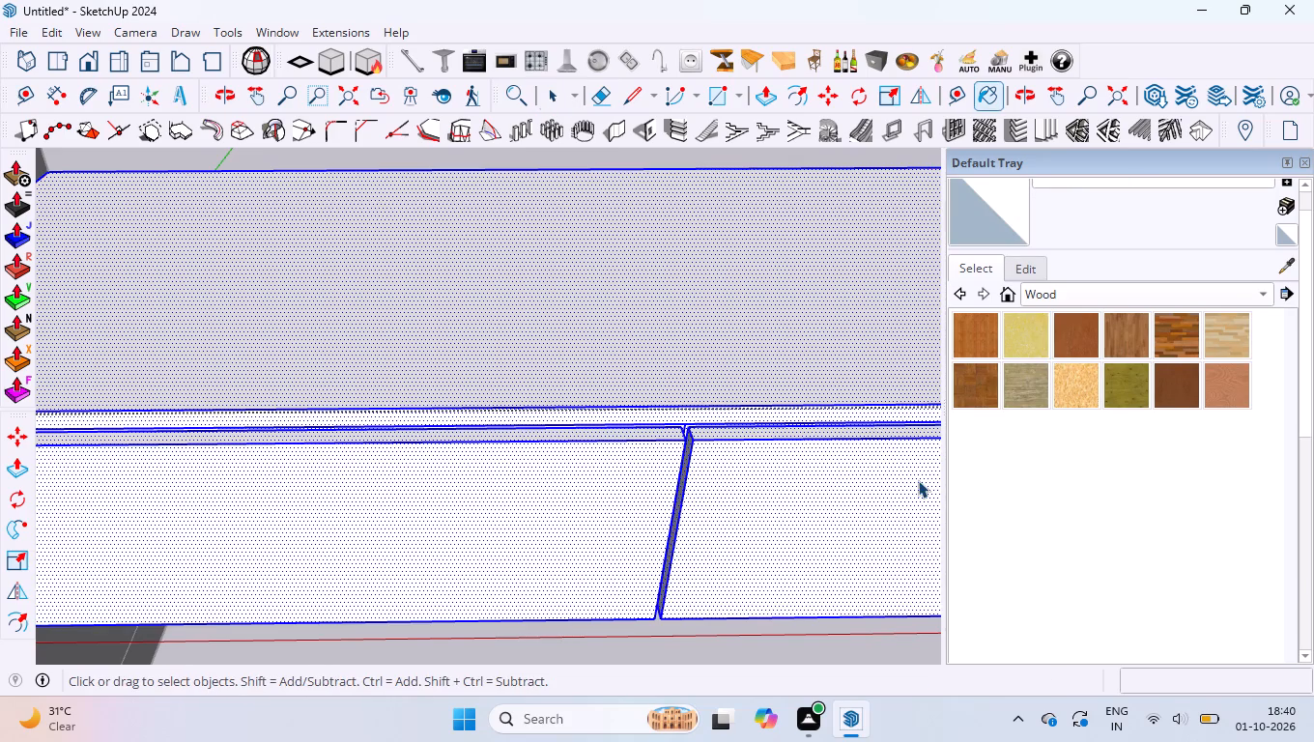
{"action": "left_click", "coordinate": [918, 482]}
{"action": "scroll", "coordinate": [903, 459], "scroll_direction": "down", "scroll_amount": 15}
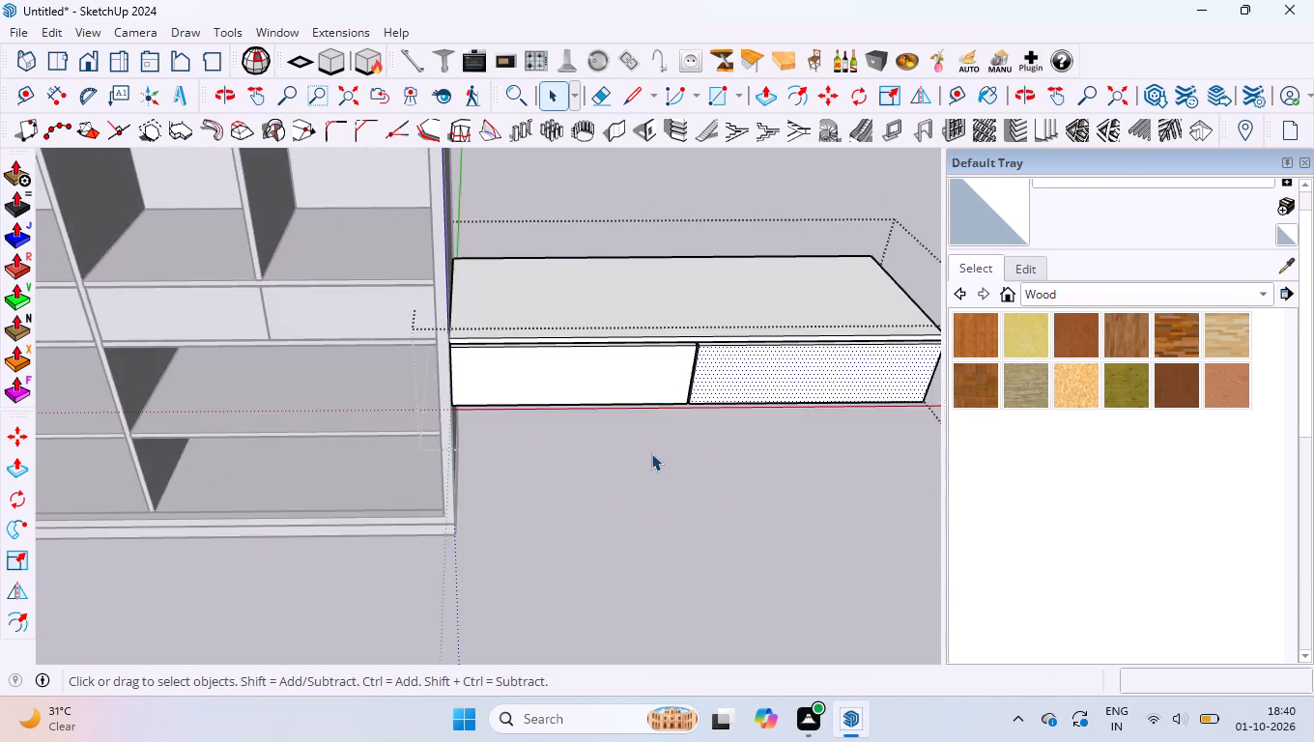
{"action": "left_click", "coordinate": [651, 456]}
Draw a line about 1.42" long across the wardrobe's bottom front ledge, from the central divider's base midpoint to the ledge's front edge.
{"action": "scroll", "coordinate": [623, 505], "scroll_direction": "down", "scroll_amount": 17}
{"action": "middle_click_drag", "start_coordinate": [509, 536], "coordinate": [305, 262]}
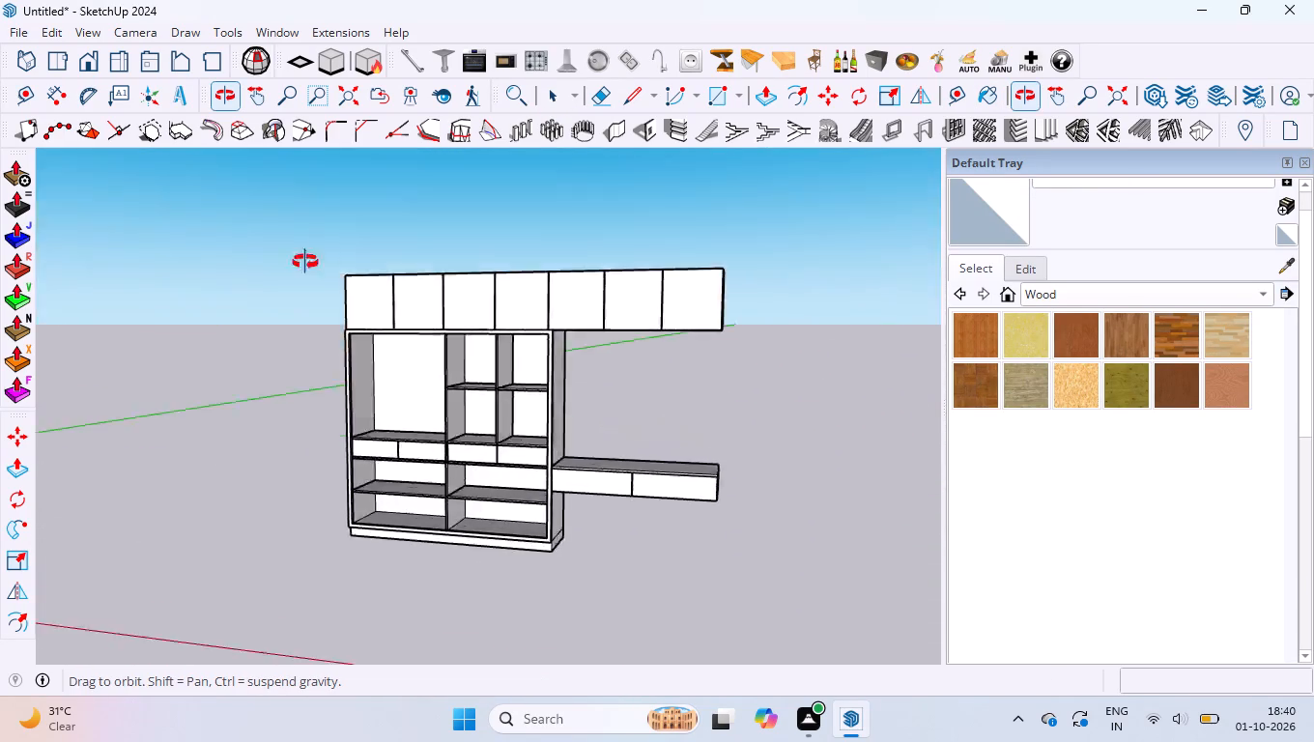
{"action": "middle_click_drag", "start_coordinate": [305, 262], "coordinate": [436, 529]}
{"action": "scroll", "coordinate": [443, 526], "scroll_direction": "up", "scroll_amount": 6}
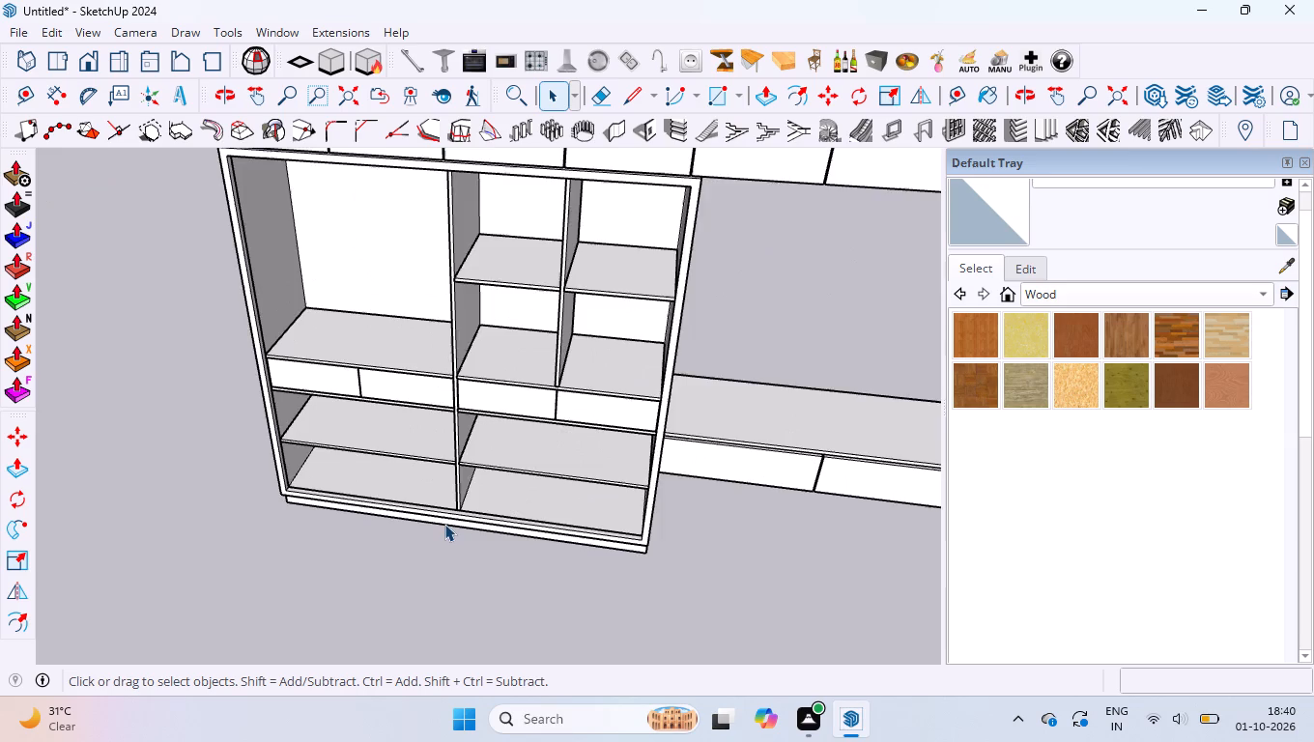
{"action": "scroll", "coordinate": [444, 524], "scroll_direction": "up", "scroll_amount": 20}
{"action": "scroll", "coordinate": [444, 524], "scroll_direction": "up", "scroll_amount": 5}
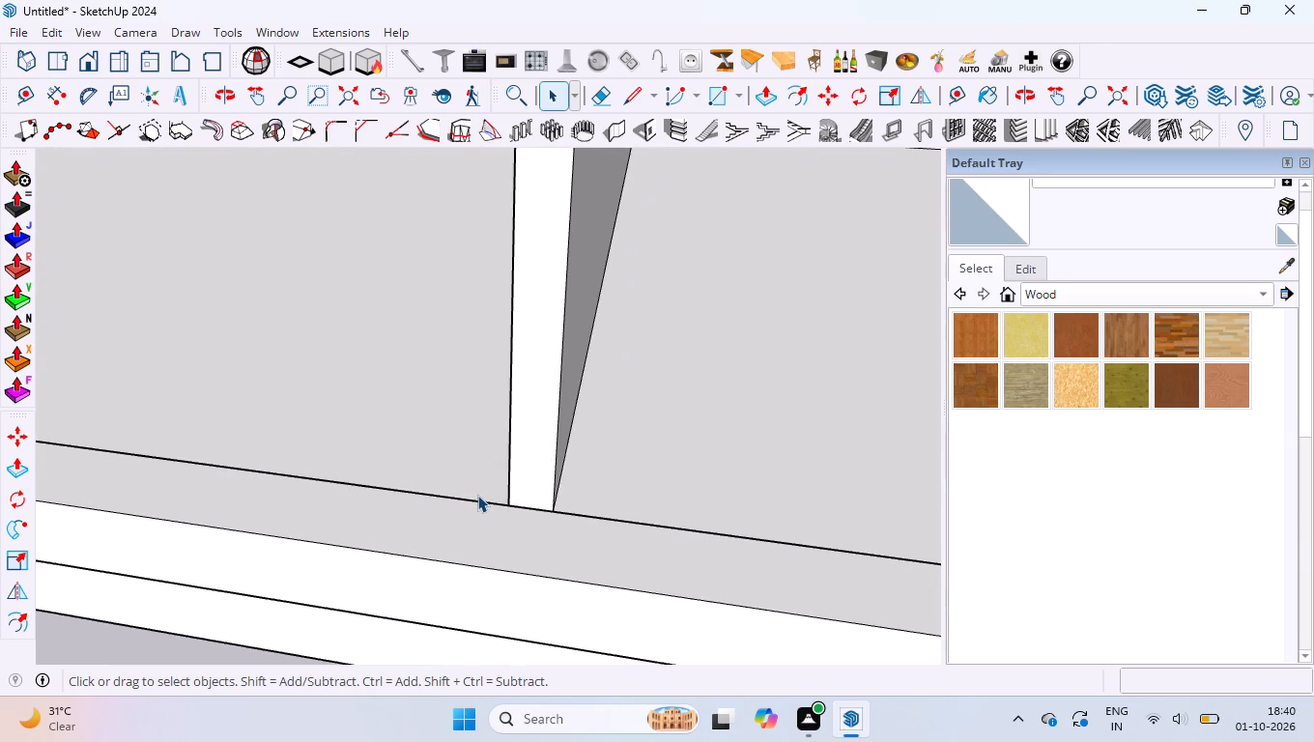
{"action": "key", "text": "l"}
{"action": "left_click", "coordinate": [527, 510]}
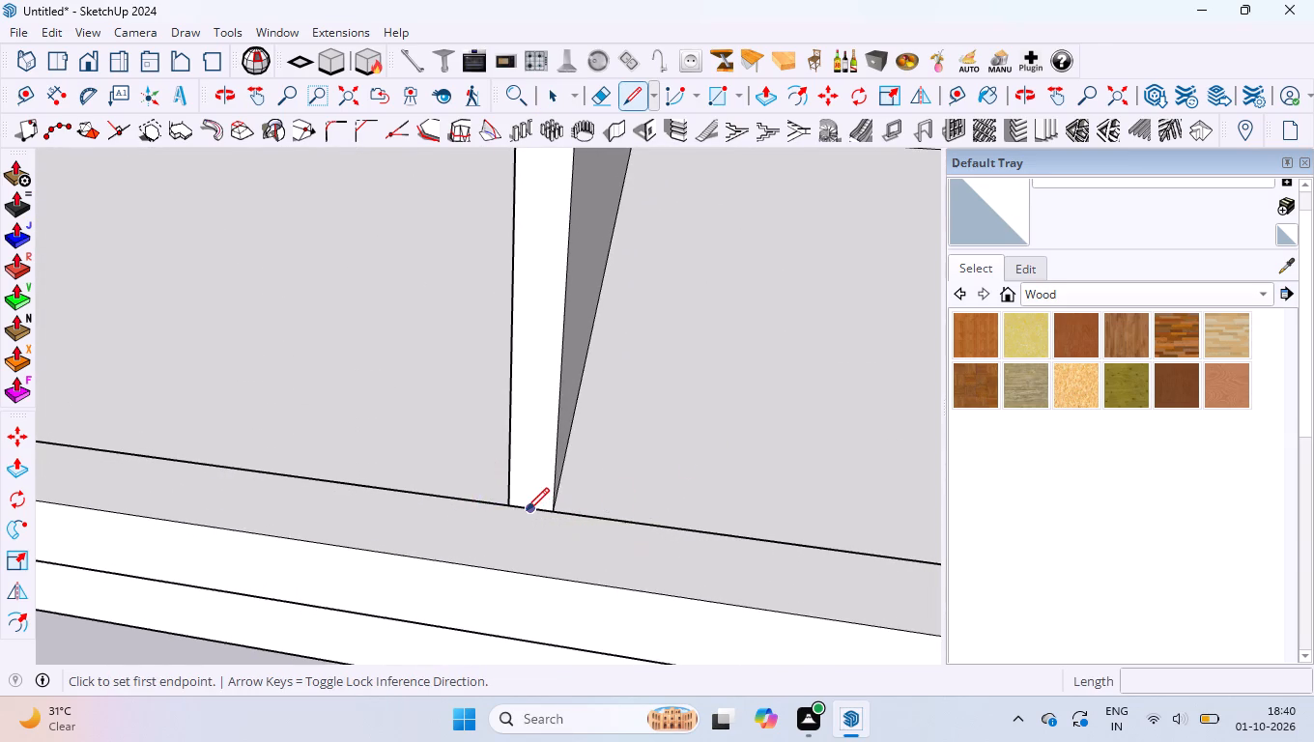
{"action": "left_click", "coordinate": [517, 577]}
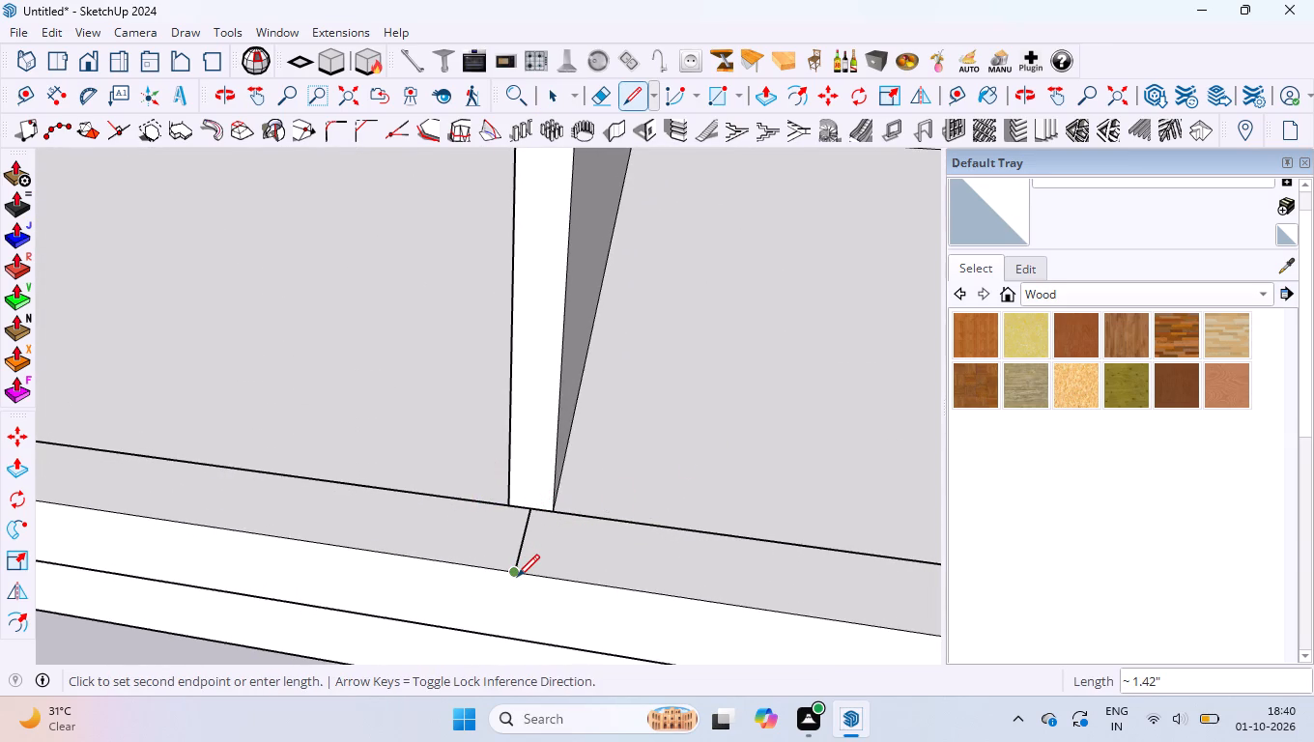
{"action": "key", "text": "space"}
{"action": "scroll", "coordinate": [515, 536], "scroll_direction": "up", "scroll_amount": 8}
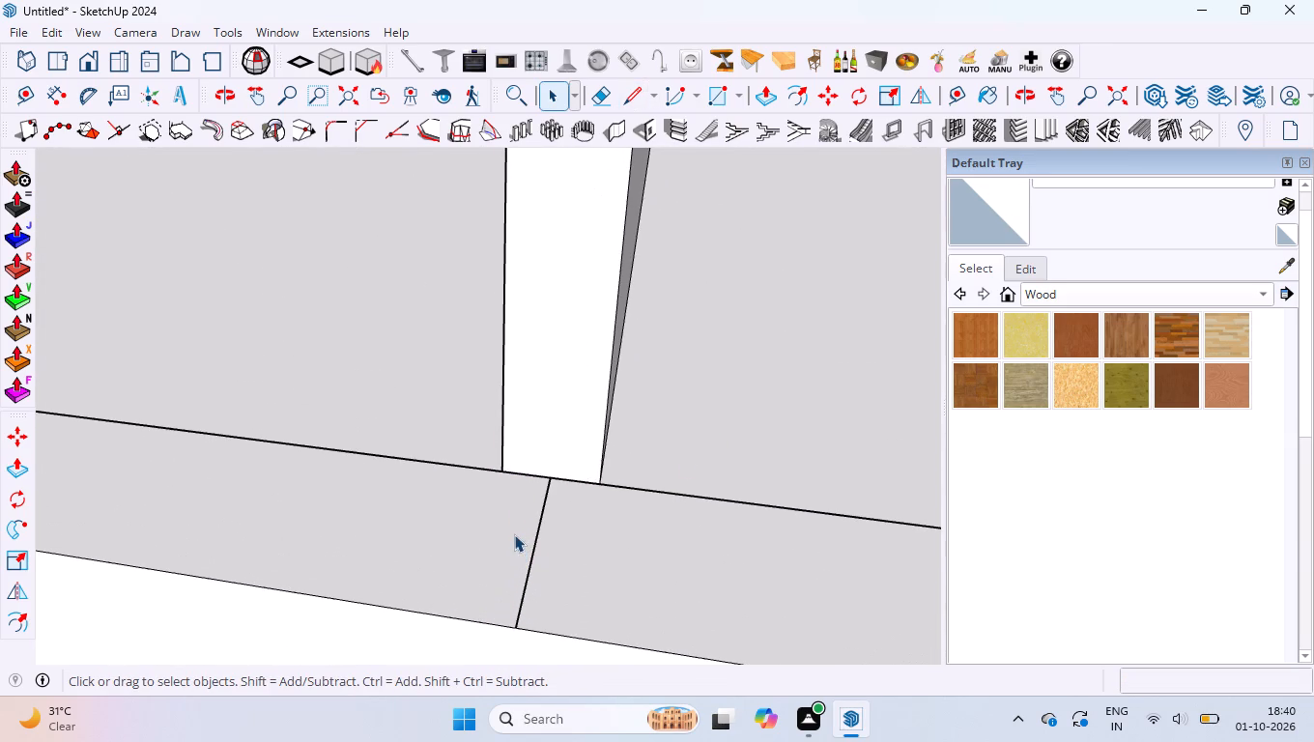
{"action": "scroll", "coordinate": [556, 553], "scroll_direction": "down", "scroll_amount": 18}
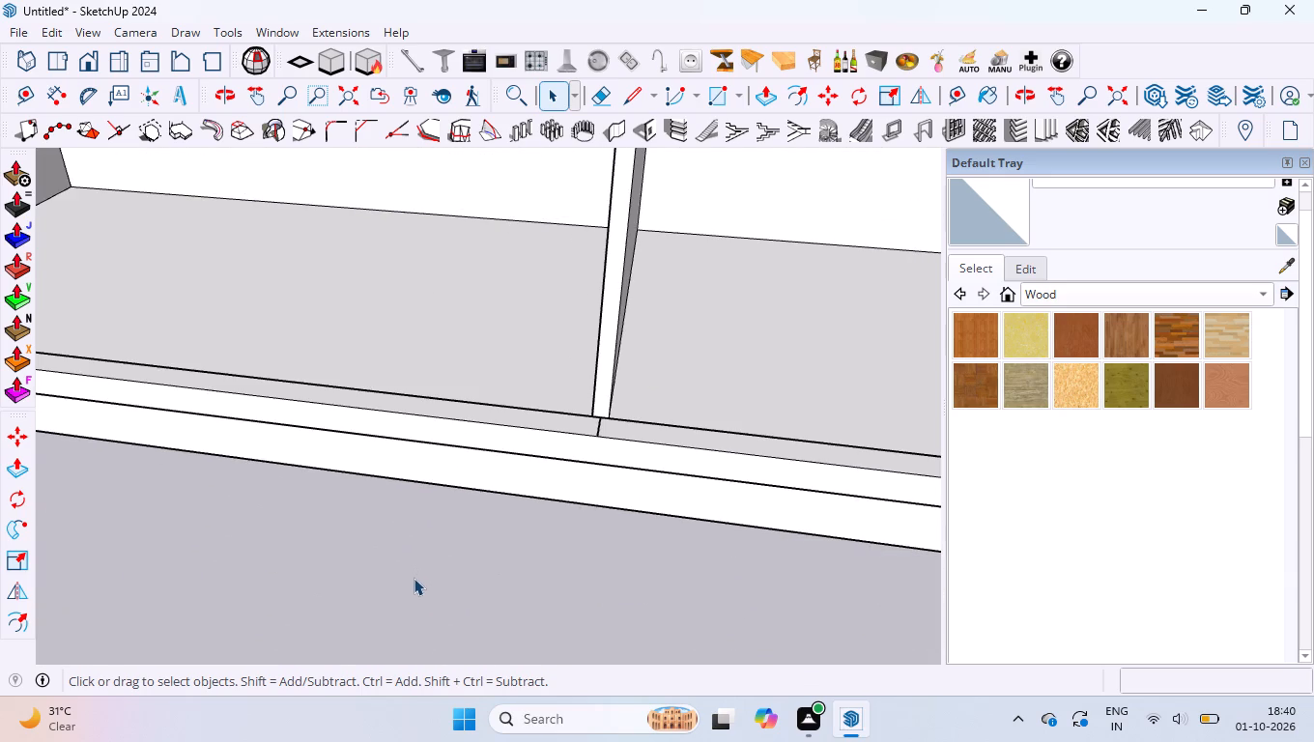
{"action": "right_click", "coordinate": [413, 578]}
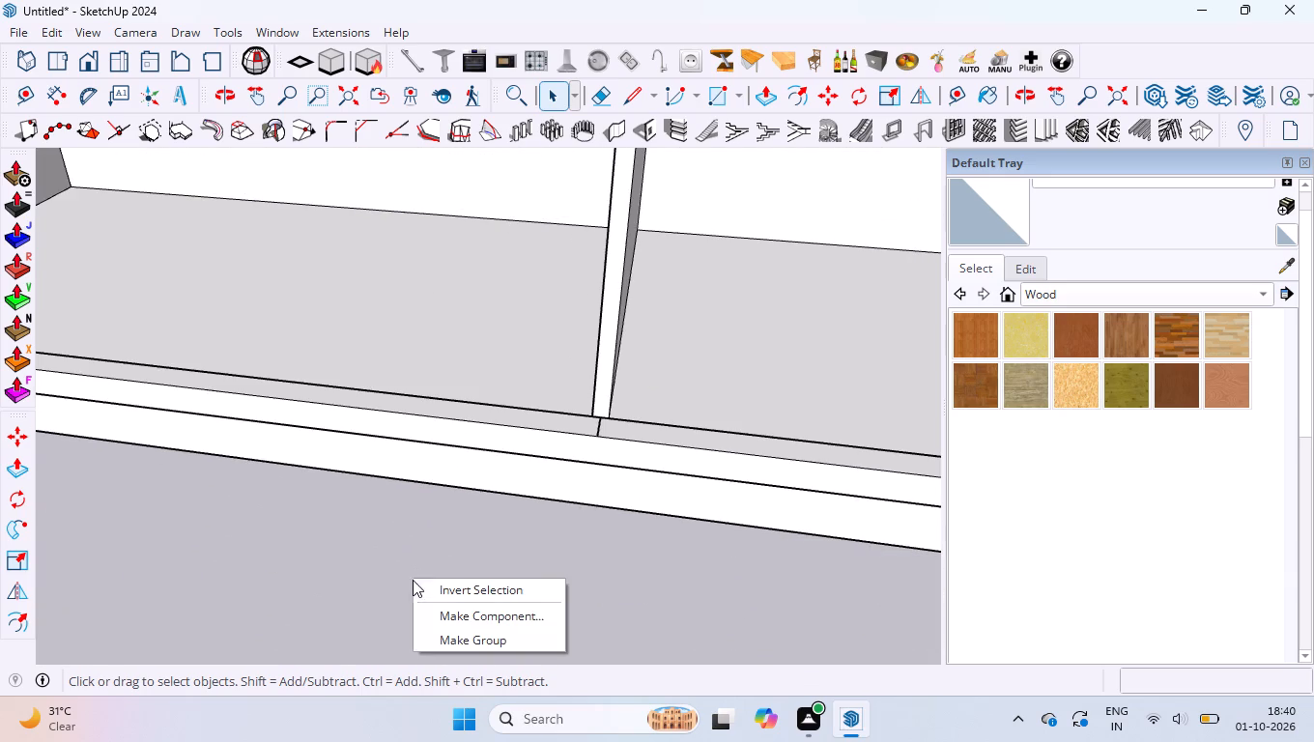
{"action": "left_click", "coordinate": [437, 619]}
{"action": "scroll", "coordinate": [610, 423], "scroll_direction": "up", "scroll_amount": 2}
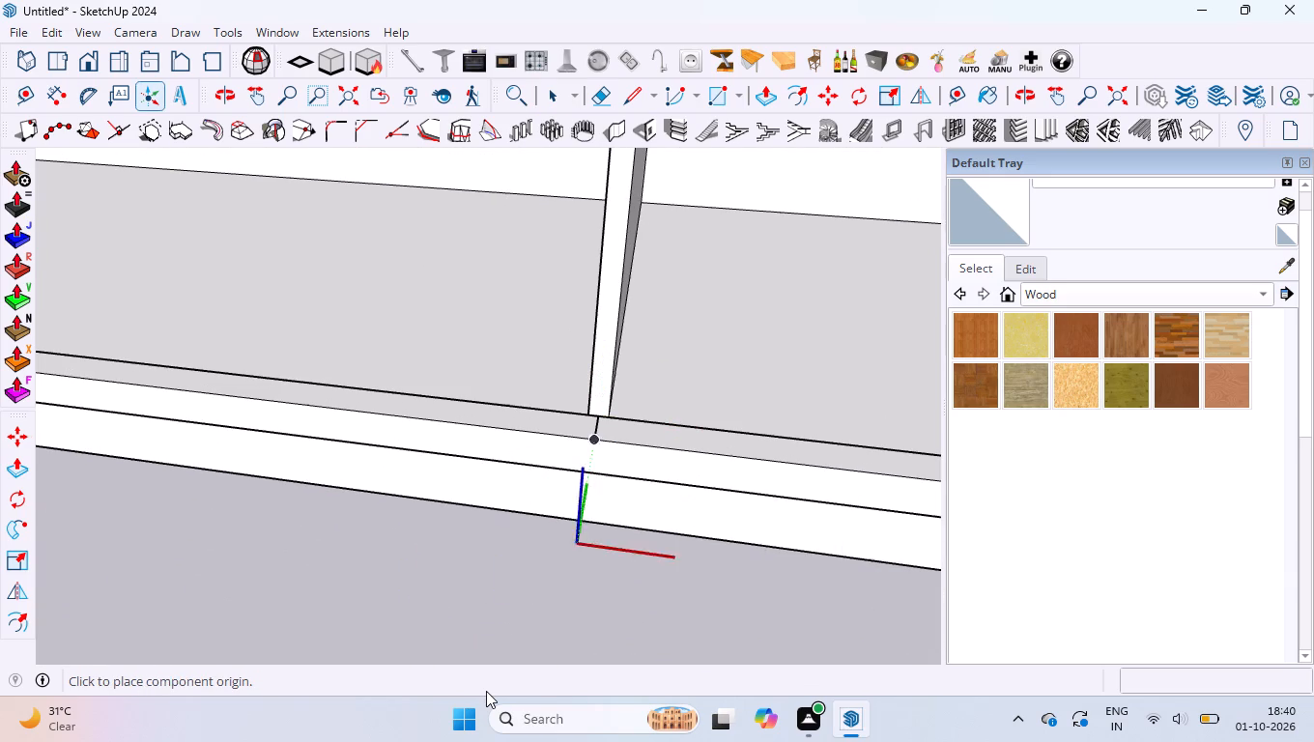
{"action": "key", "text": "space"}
In a new group, draw a rectangle about 40.58" x 0.71" on the bottom ledge, from the short line's midpoint to the outer side panel's back corner.
{"action": "right_click", "coordinate": [404, 554]}
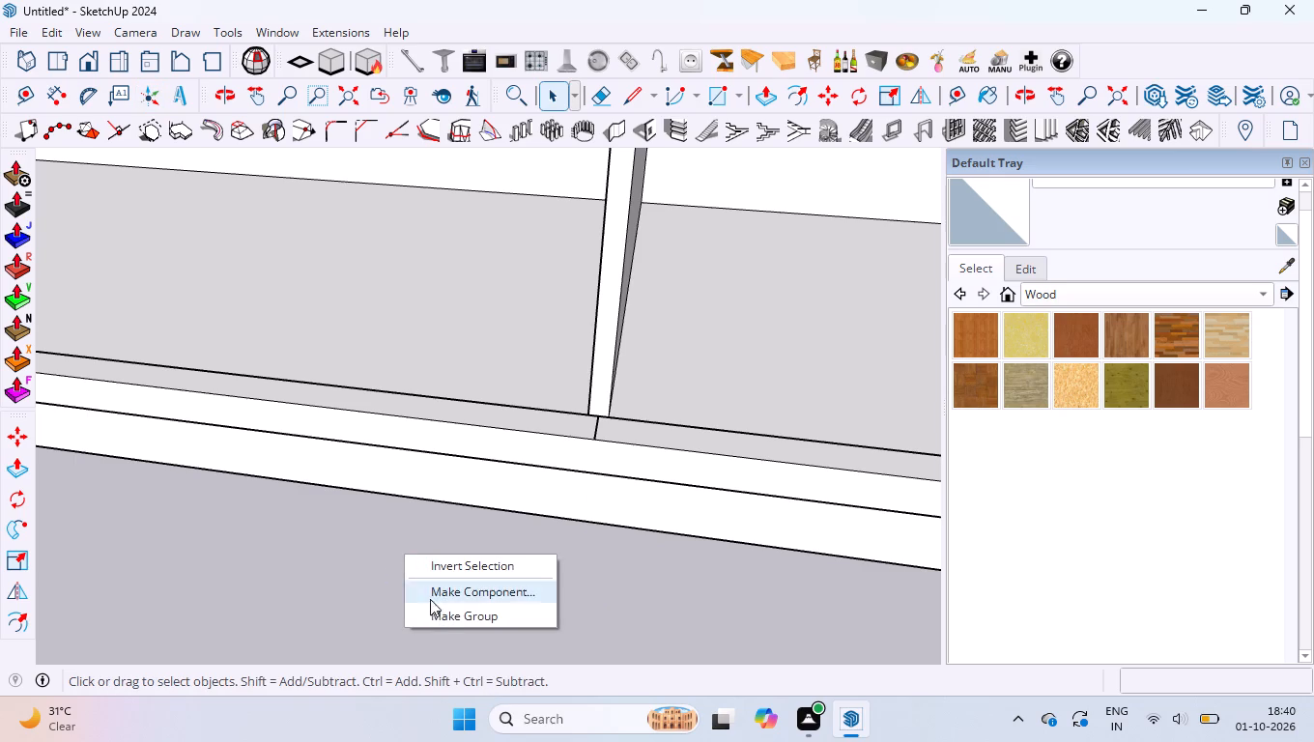
{"action": "left_click", "coordinate": [438, 616]}
{"action": "key", "text": "r"}
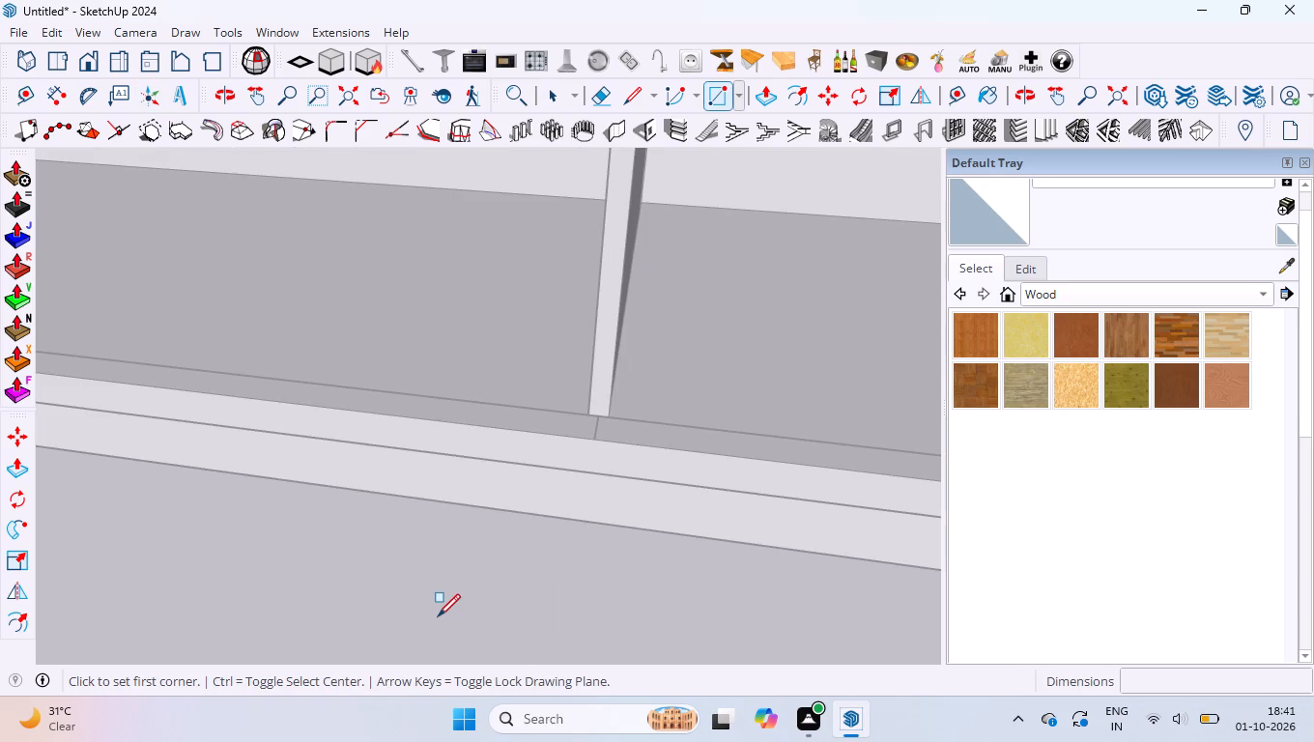
{"action": "scroll", "coordinate": [565, 416], "scroll_direction": "up", "scroll_amount": 15}
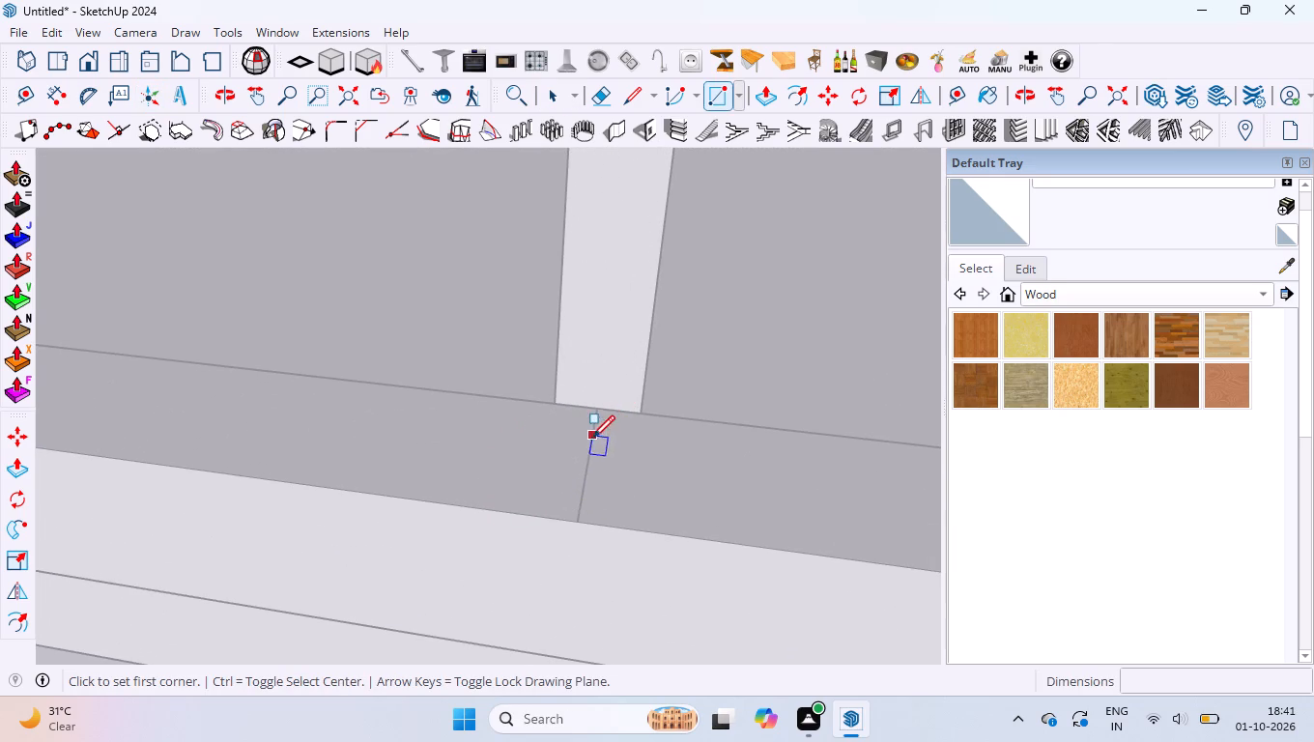
{"action": "left_click", "coordinate": [586, 461]}
{"action": "scroll", "coordinate": [586, 455], "scroll_direction": "down", "scroll_amount": 12}
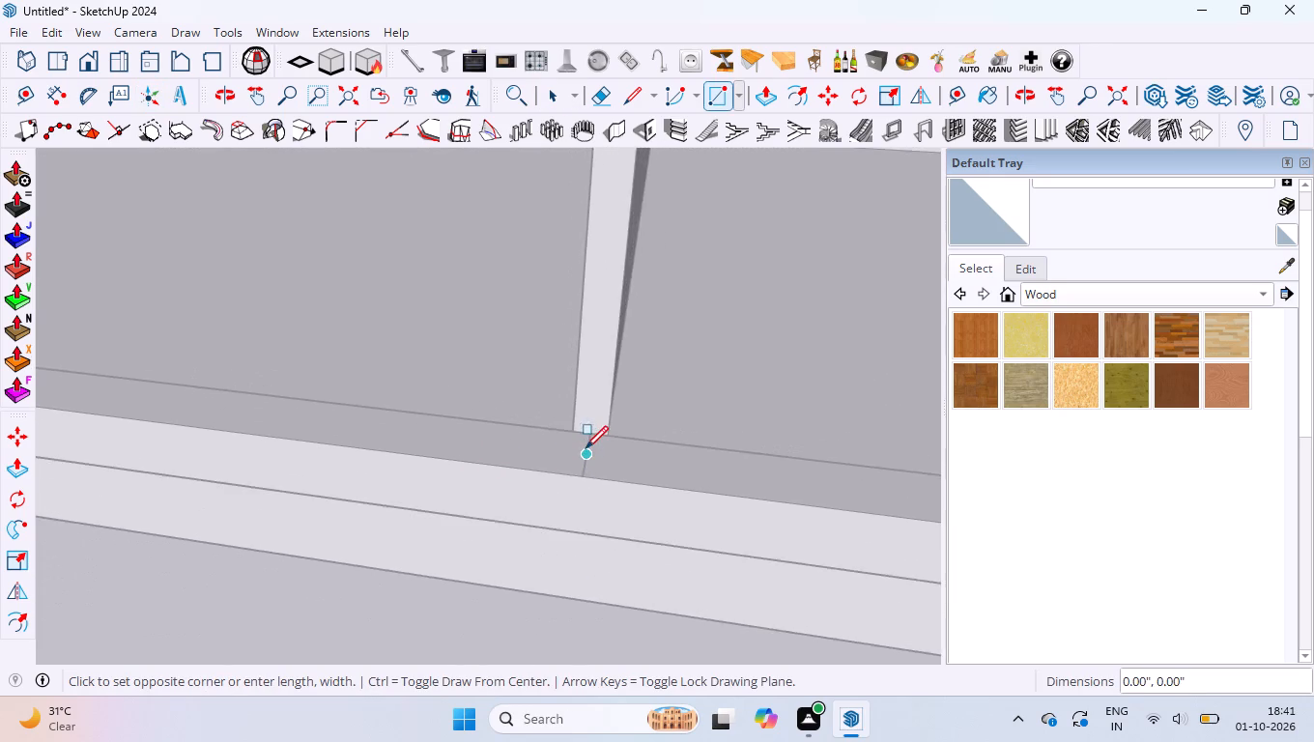
{"action": "scroll", "coordinate": [586, 448], "scroll_direction": "down", "scroll_amount": 19}
{"action": "scroll", "coordinate": [295, 429], "scroll_direction": "up", "scroll_amount": 7}
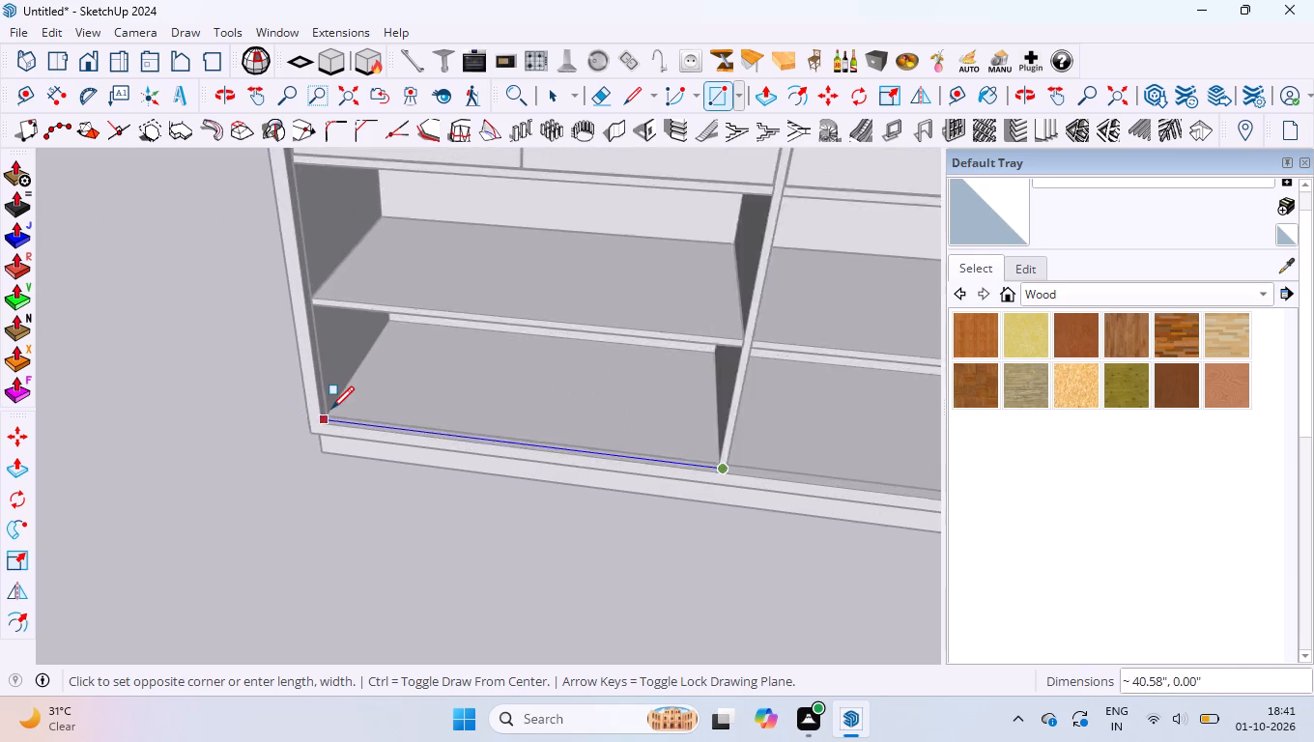
{"action": "scroll", "coordinate": [331, 409], "scroll_direction": "up", "scroll_amount": 16}
{"action": "left_click", "coordinate": [304, 431]}
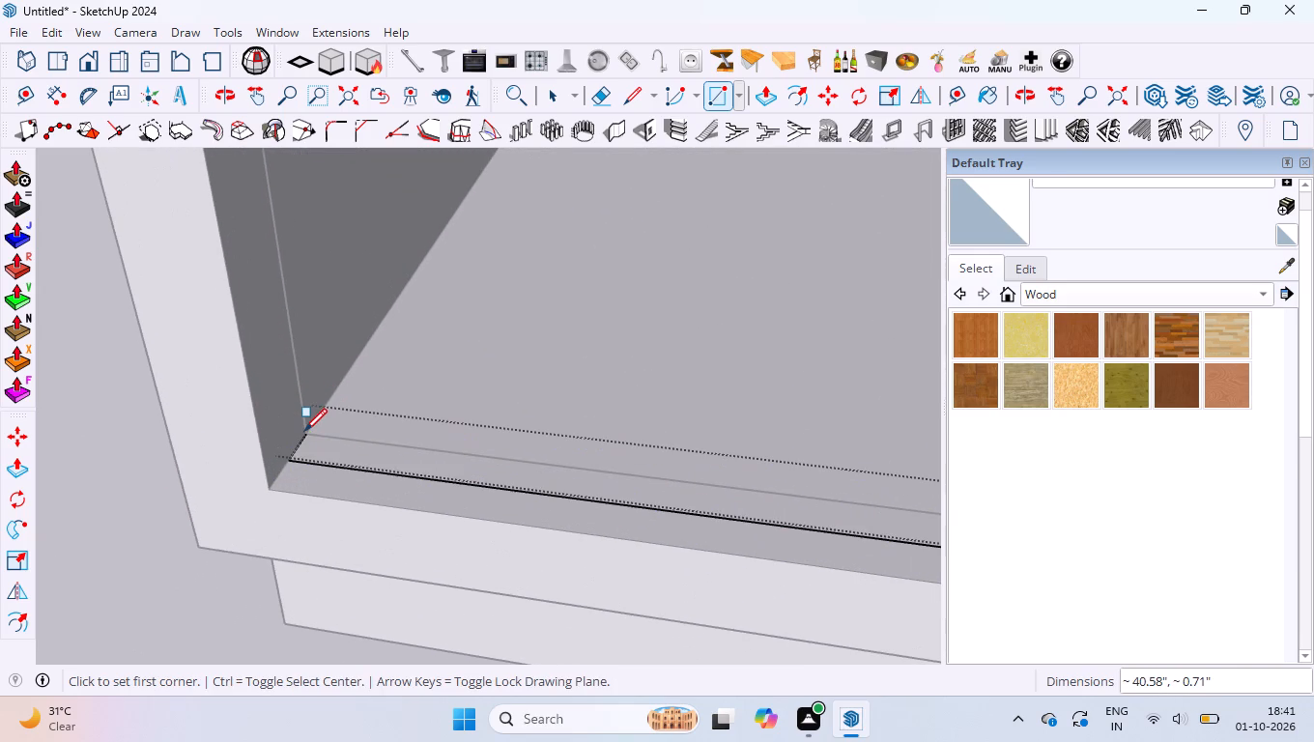
{"action": "key", "text": "space"}
Extrude the rectangle upward about 77.17" to the underside of the wardrobe's top panel as a shutter, and close the group.
{"action": "left_click", "coordinate": [365, 451]}
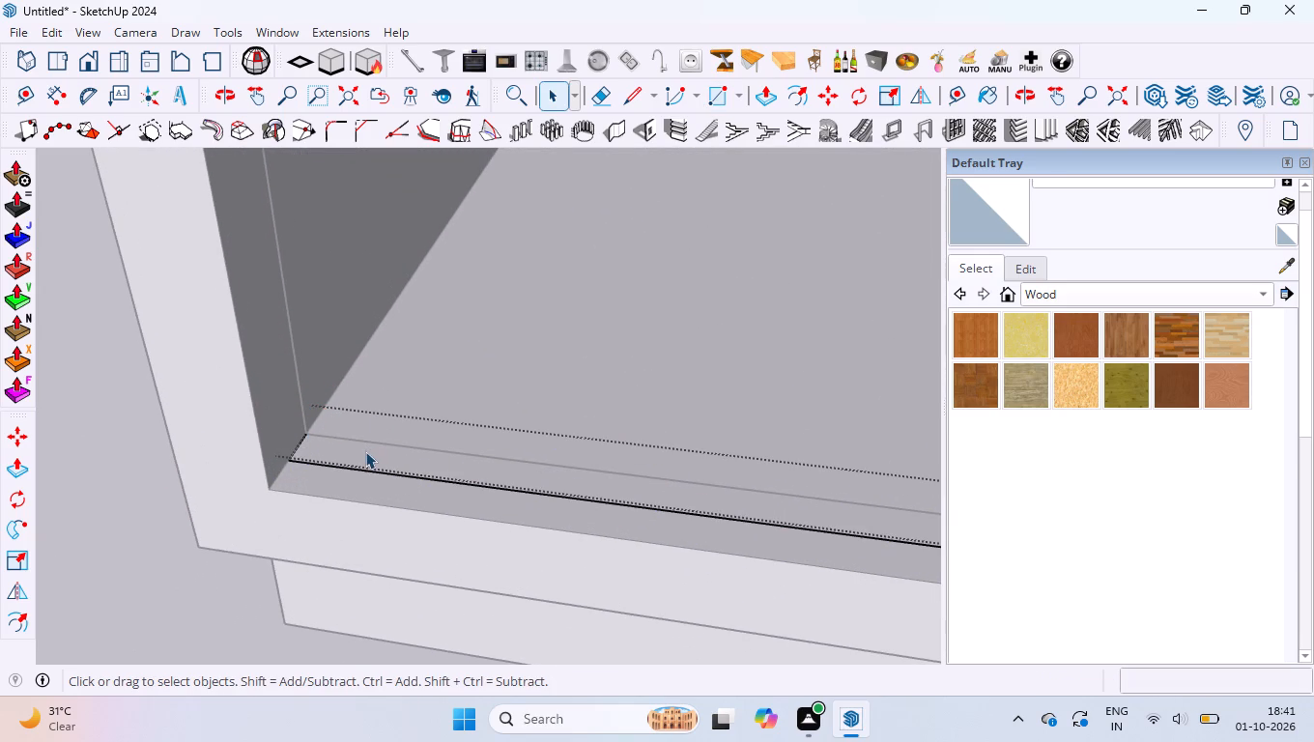
{"action": "key", "text": "p"}
{"action": "scroll", "coordinate": [365, 452], "scroll_direction": "up", "scroll_amount": 7}
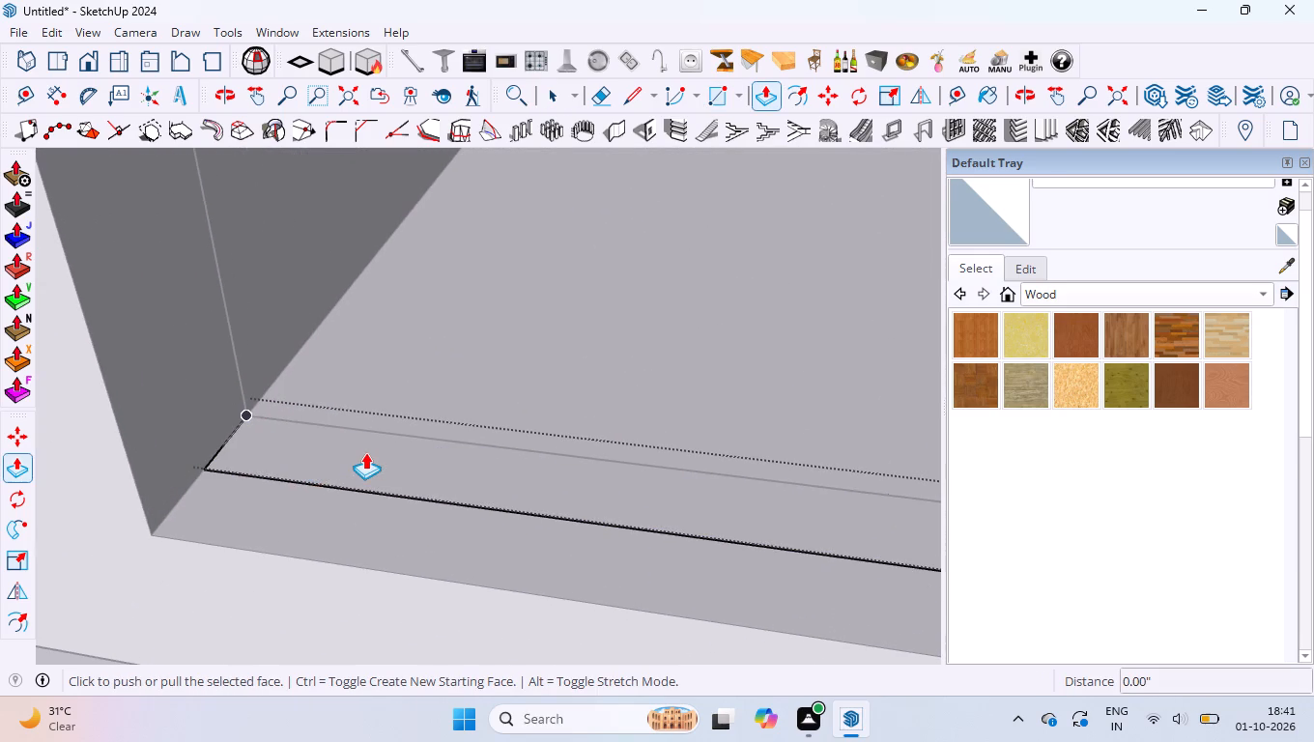
{"action": "left_click", "coordinate": [365, 452]}
{"action": "scroll", "coordinate": [347, 379], "scroll_direction": "down", "scroll_amount": 13}
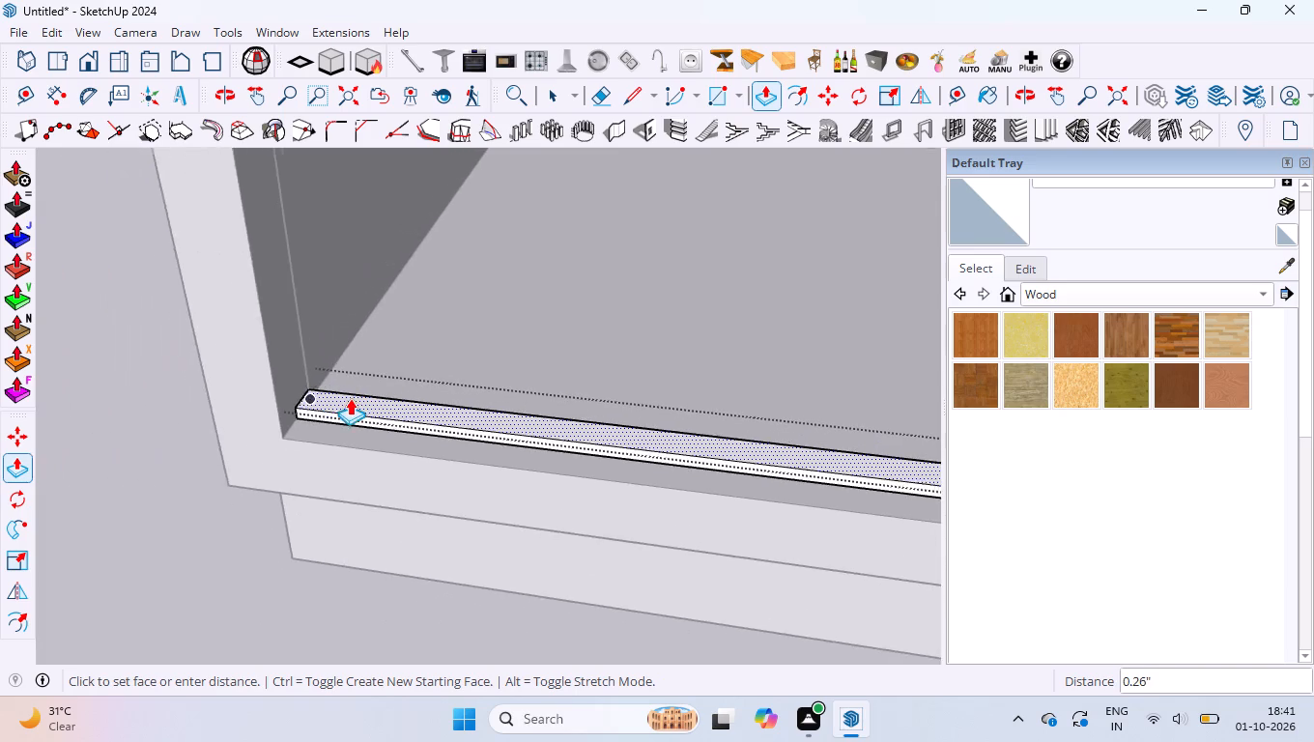
{"action": "scroll", "coordinate": [350, 398], "scroll_direction": "down", "scroll_amount": 20}
{"action": "scroll", "coordinate": [350, 398], "scroll_direction": "down", "scroll_amount": 16}
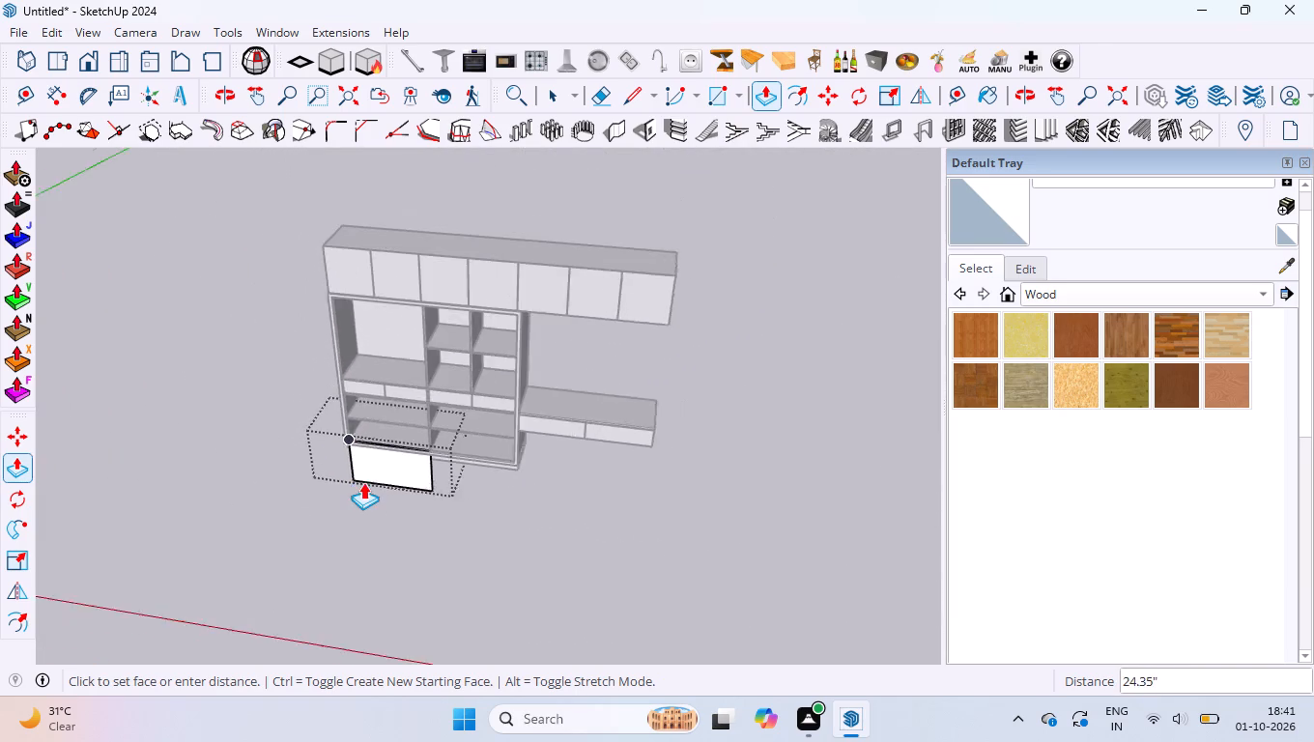
{"action": "scroll", "coordinate": [352, 278], "scroll_direction": "up", "scroll_amount": 5}
{"action": "middle_click_drag", "start_coordinate": [352, 276], "coordinate": [413, 35]}
{"action": "scroll", "coordinate": [415, 313], "scroll_direction": "up", "scroll_amount": 3}
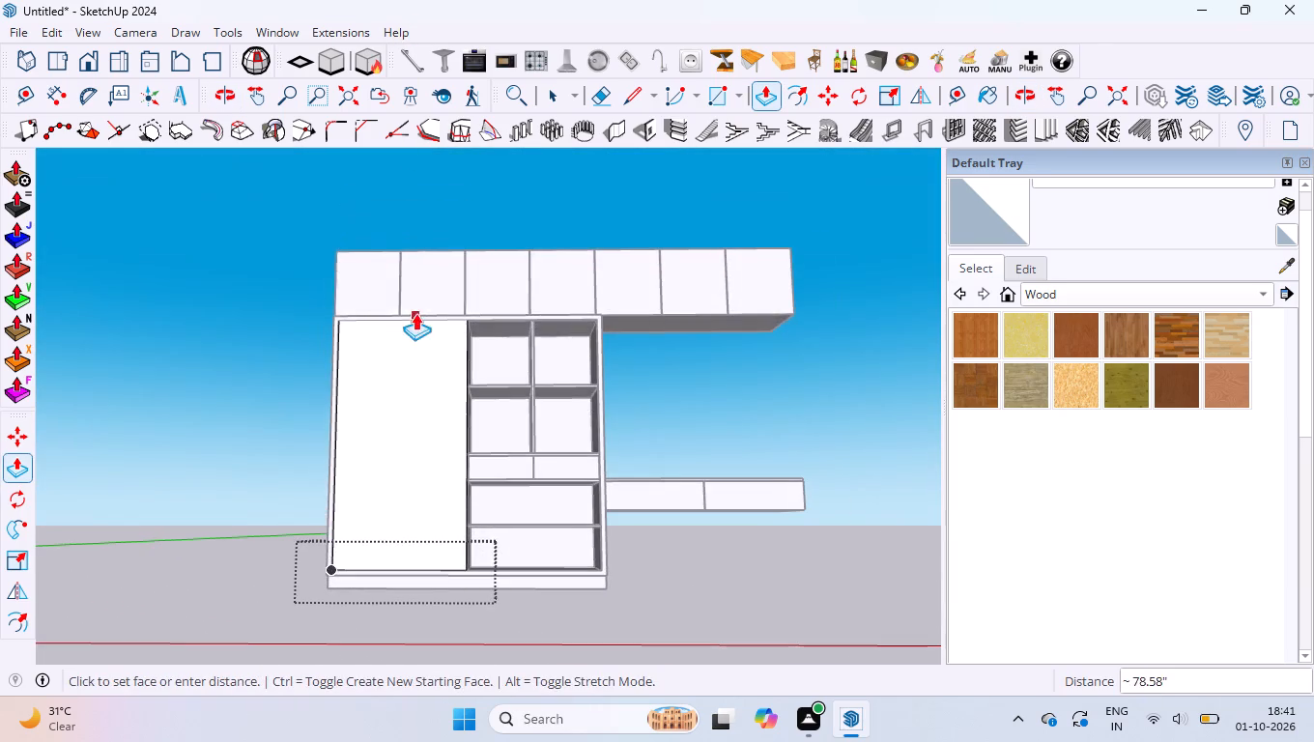
{"action": "scroll", "coordinate": [415, 313], "scroll_direction": "up", "scroll_amount": 6}
{"action": "middle_click_drag", "start_coordinate": [428, 298], "coordinate": [452, 126]}
{"action": "scroll", "coordinate": [519, 315], "scroll_direction": "up", "scroll_amount": 10}
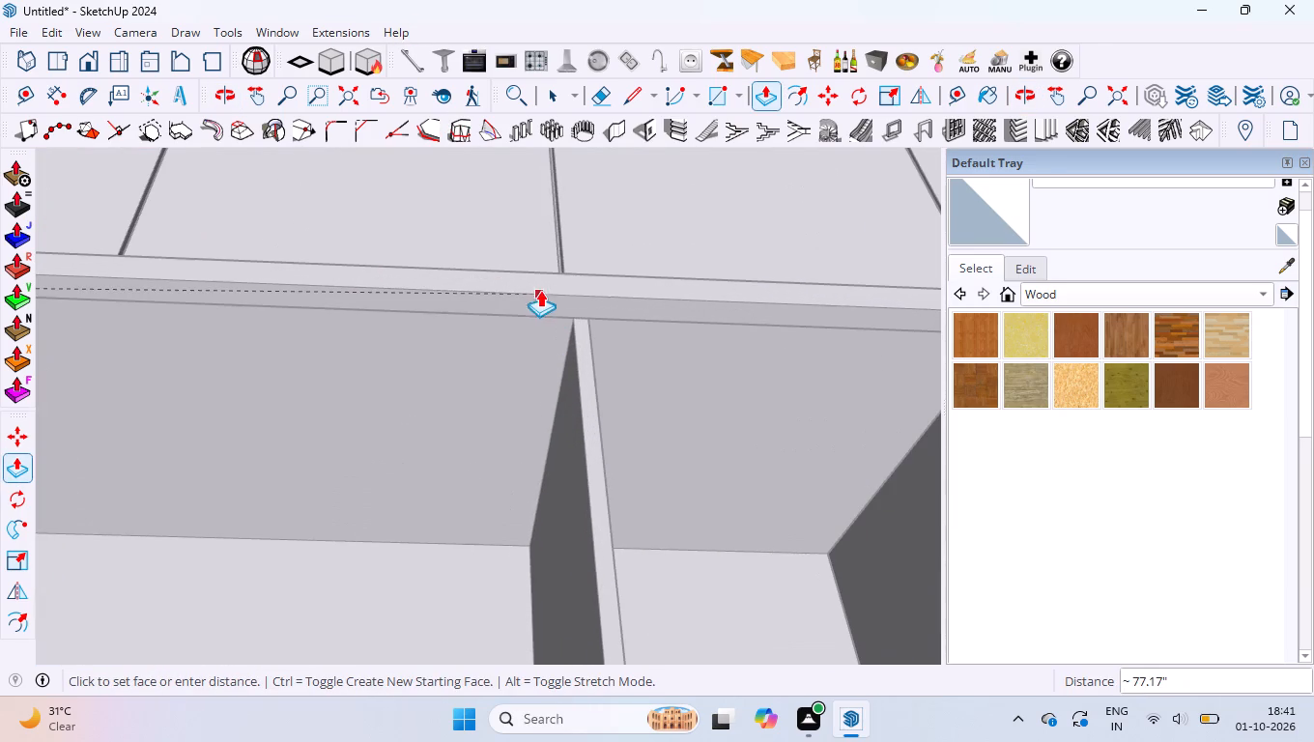
{"action": "left_click", "coordinate": [580, 292]}
{"action": "scroll", "coordinate": [550, 299], "scroll_direction": "down", "scroll_amount": 2}
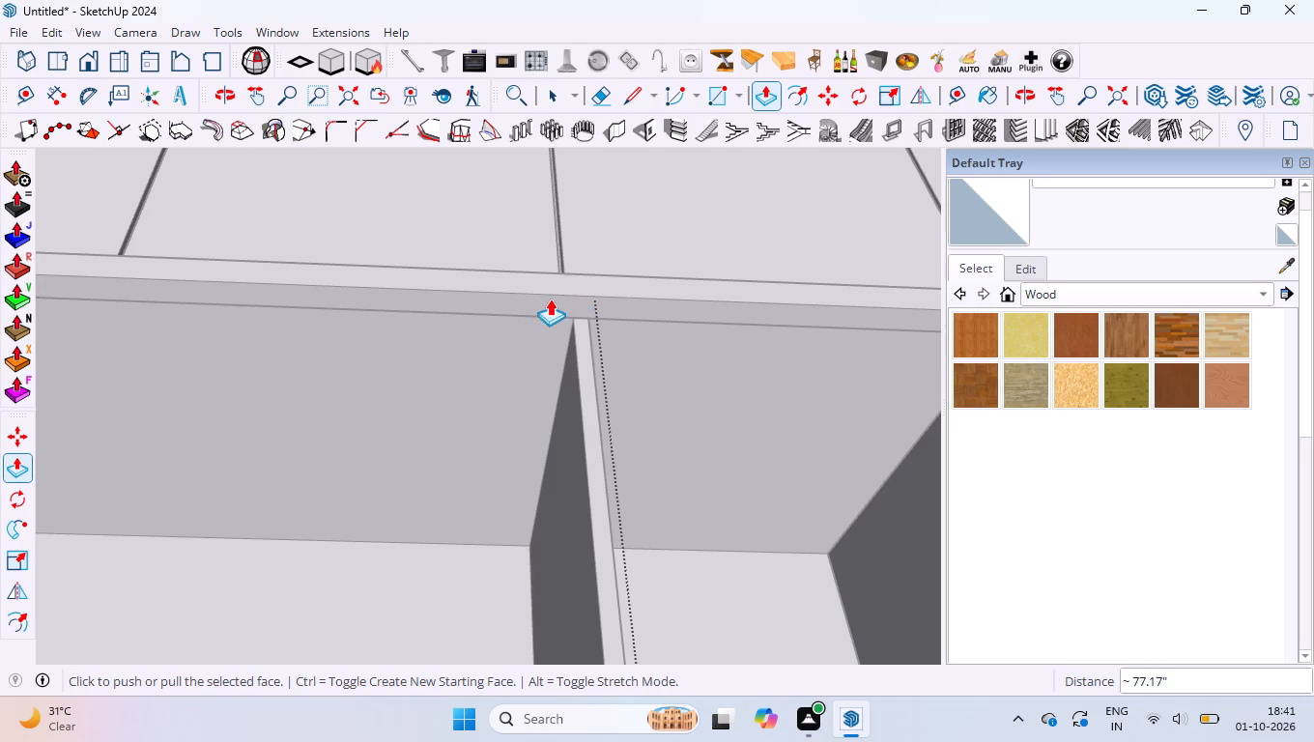
{"action": "scroll", "coordinate": [550, 299], "scroll_direction": "down", "scroll_amount": 14}
{"action": "scroll", "coordinate": [524, 360], "scroll_direction": "down", "scroll_amount": 19}
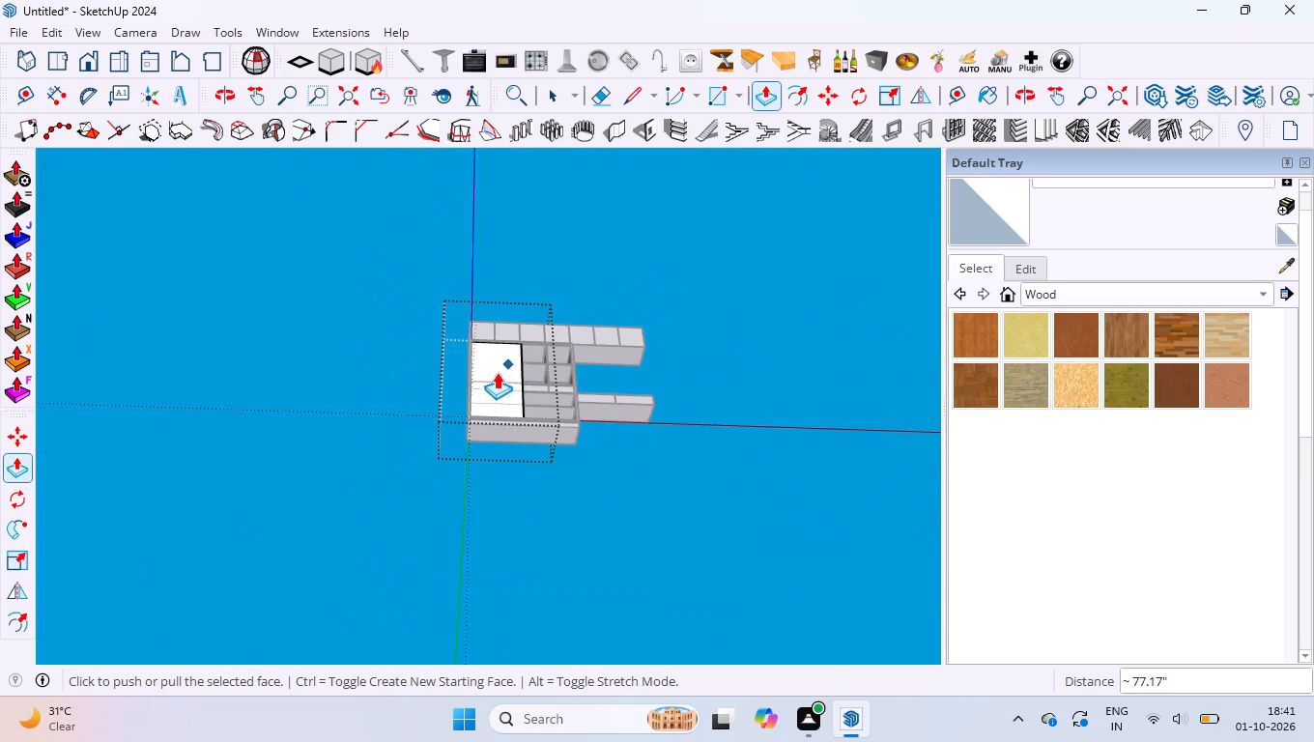
{"action": "middle_click_drag", "start_coordinate": [491, 378], "coordinate": [465, 563]}
{"action": "left_click", "coordinate": [448, 546]}
{"action": "key", "text": "space"}
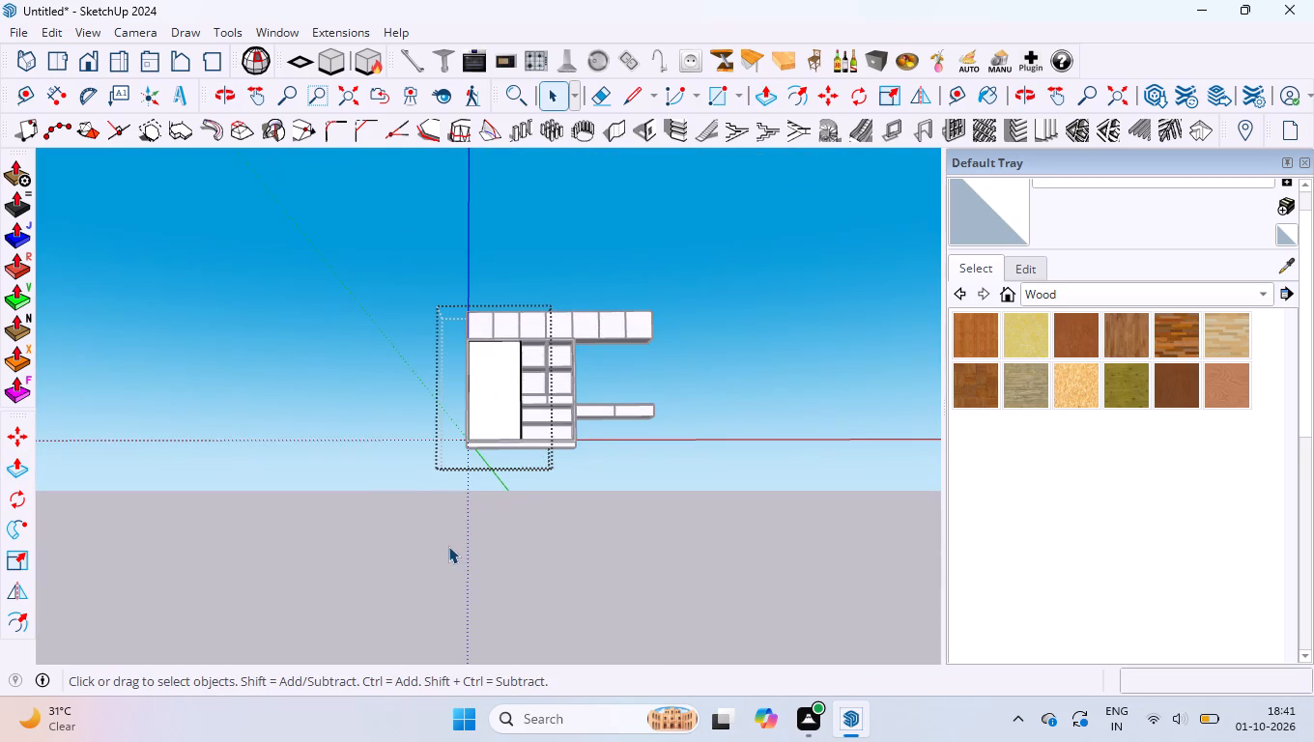
{"action": "left_click", "coordinate": [443, 546]}
Copy the shutter about 40.59" over the wardrobe's open shelf half, against the far side panel and along the ledge's front edge.
{"action": "scroll", "coordinate": [586, 281], "scroll_direction": "up", "scroll_amount": 9}
{"action": "scroll", "coordinate": [385, 505], "scroll_direction": "up", "scroll_amount": 4}
{"action": "scroll", "coordinate": [470, 485], "scroll_direction": "up", "scroll_amount": 1}
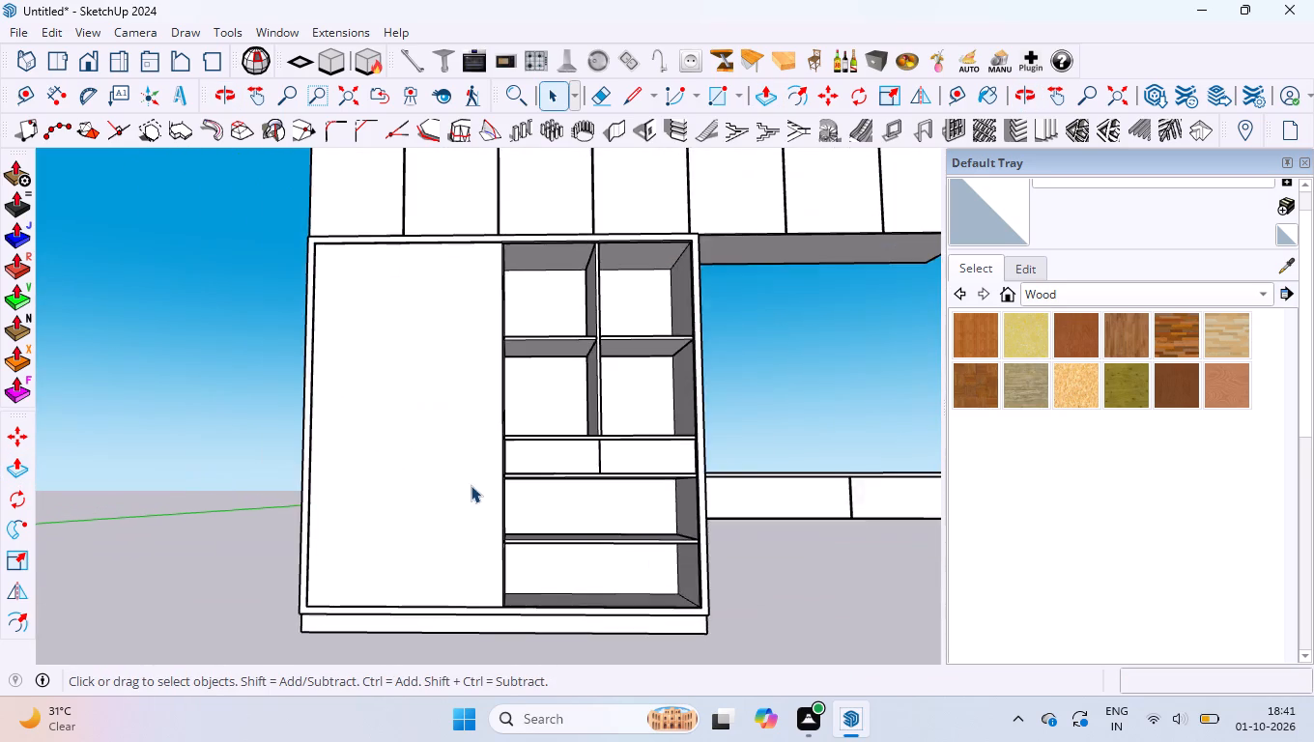
{"action": "scroll", "coordinate": [471, 485], "scroll_direction": "up", "scroll_amount": 3}
{"action": "middle_click_drag", "start_coordinate": [471, 484], "coordinate": [152, 592]}
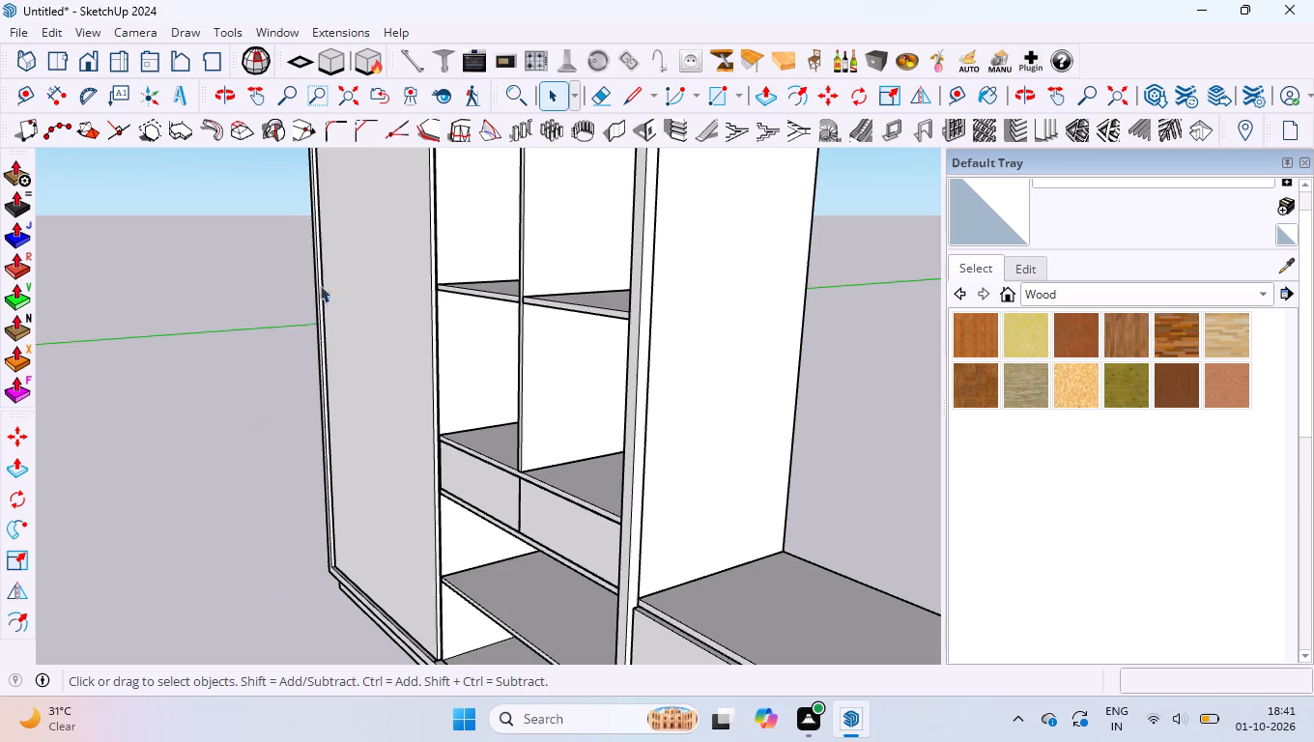
{"action": "scroll", "coordinate": [333, 238], "scroll_direction": "down", "scroll_amount": 5}
{"action": "scroll", "coordinate": [357, 526], "scroll_direction": "up", "scroll_amount": 16}
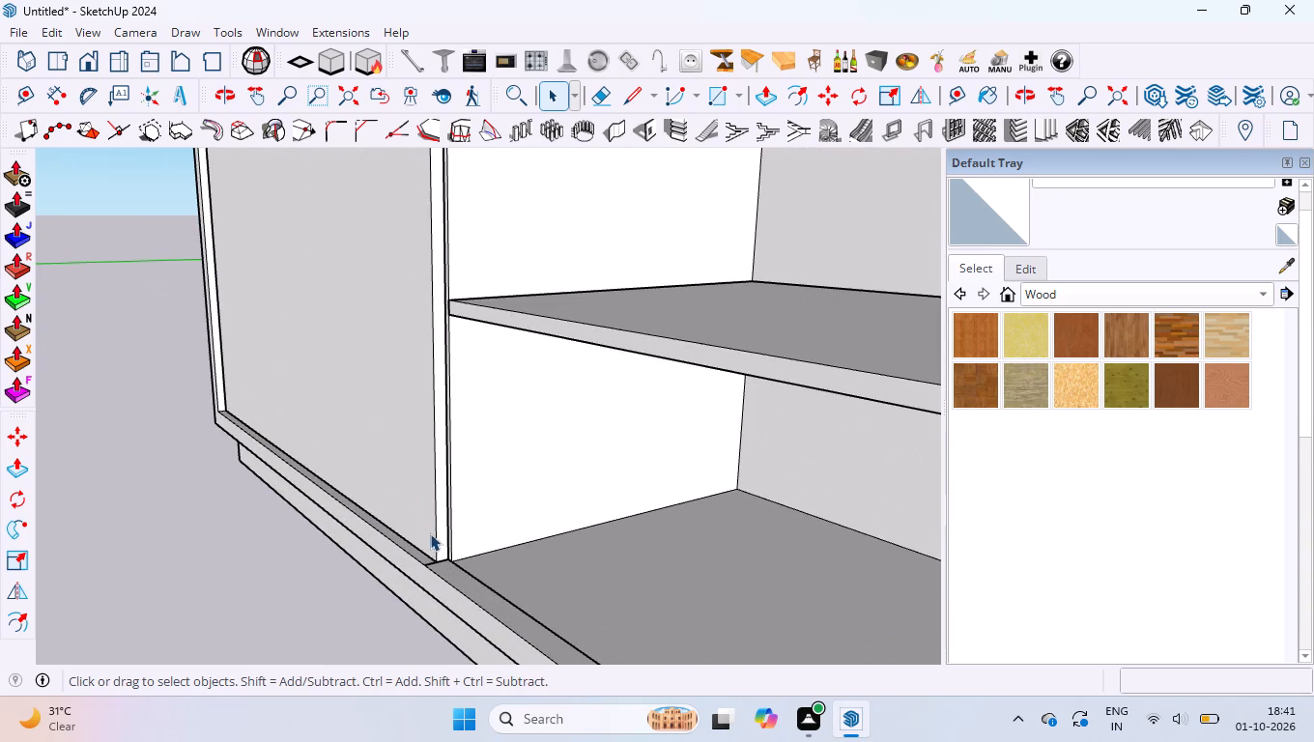
{"action": "left_click", "coordinate": [430, 533]}
{"action": "key", "text": "m"}
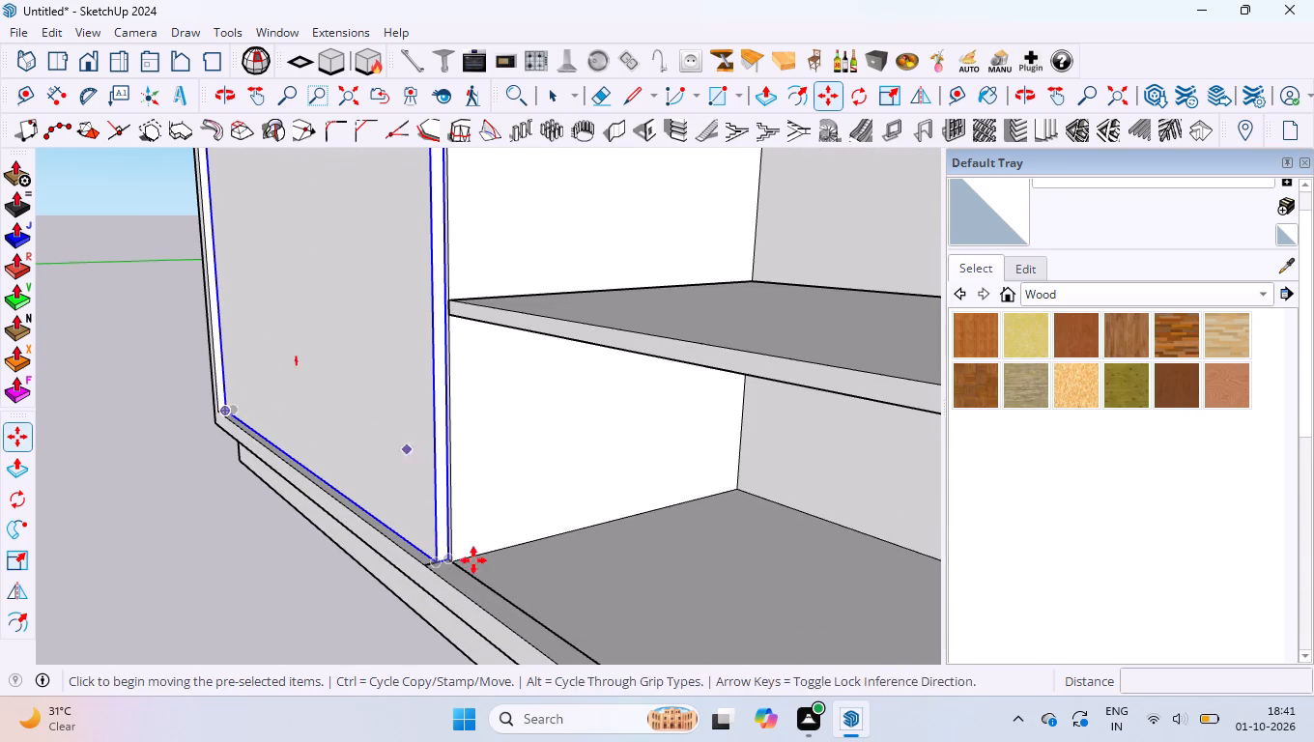
{"action": "scroll", "coordinate": [430, 571], "scroll_direction": "up", "scroll_amount": 15}
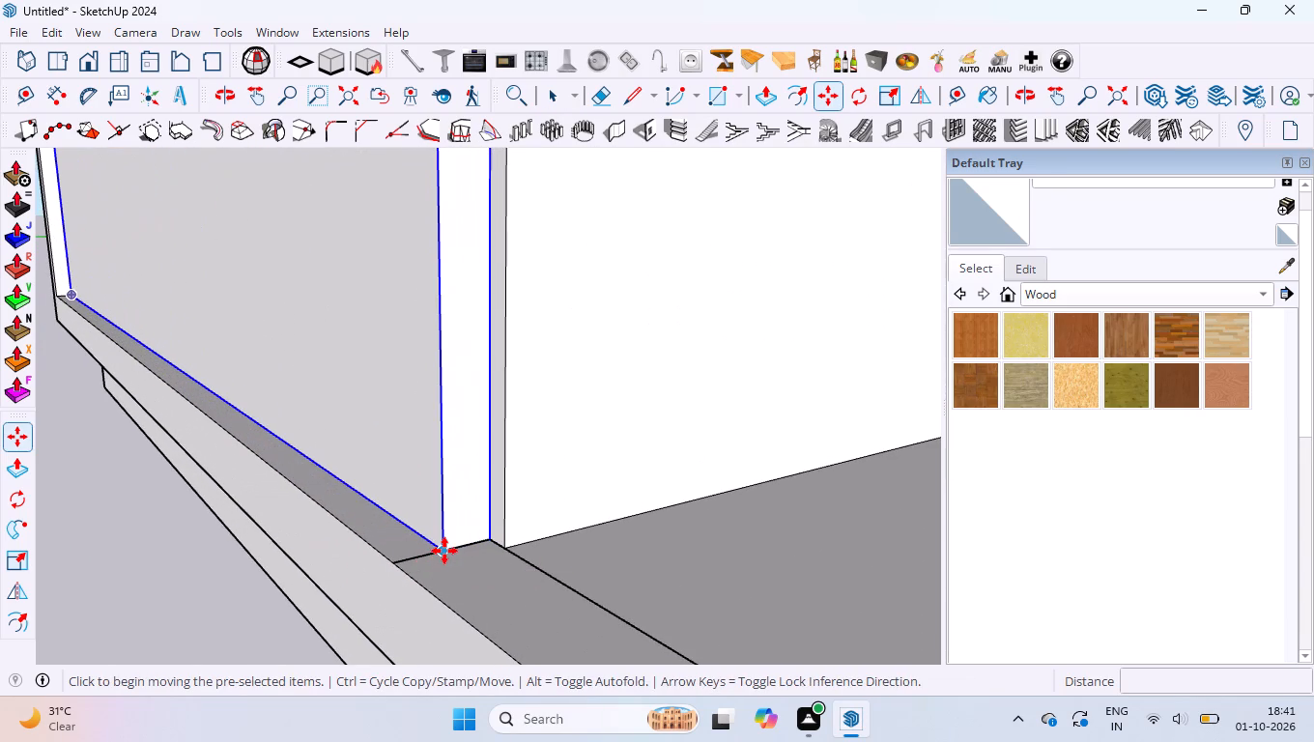
{"action": "left_click", "coordinate": [444, 551]}
{"action": "scroll", "coordinate": [475, 562], "scroll_direction": "down", "scroll_amount": 4}
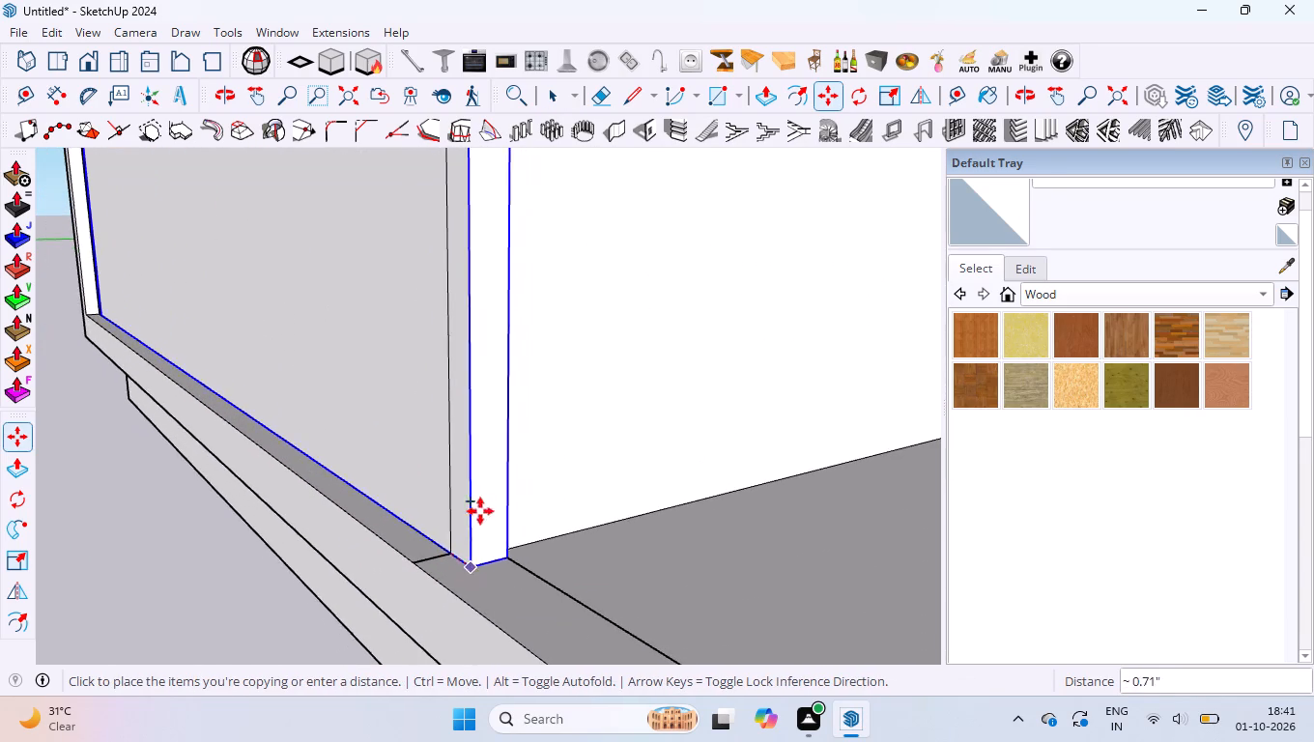
{"action": "scroll", "coordinate": [480, 511], "scroll_direction": "down", "scroll_amount": 20}
{"action": "scroll", "coordinate": [480, 511], "scroll_direction": "down", "scroll_amount": 4}
{"action": "scroll", "coordinate": [791, 606], "scroll_direction": "up", "scroll_amount": 2}
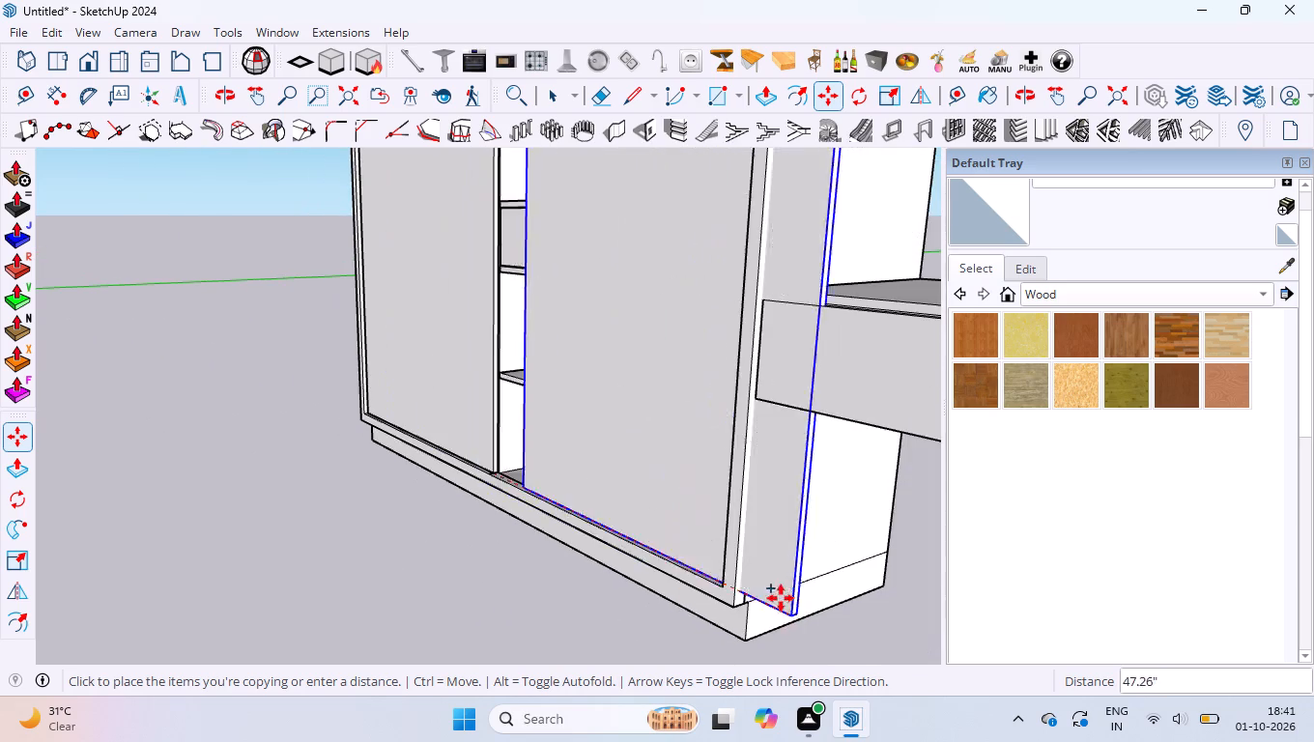
{"action": "scroll", "coordinate": [781, 598], "scroll_direction": "up", "scroll_amount": 13}
{"action": "left_click", "coordinate": [682, 585]}
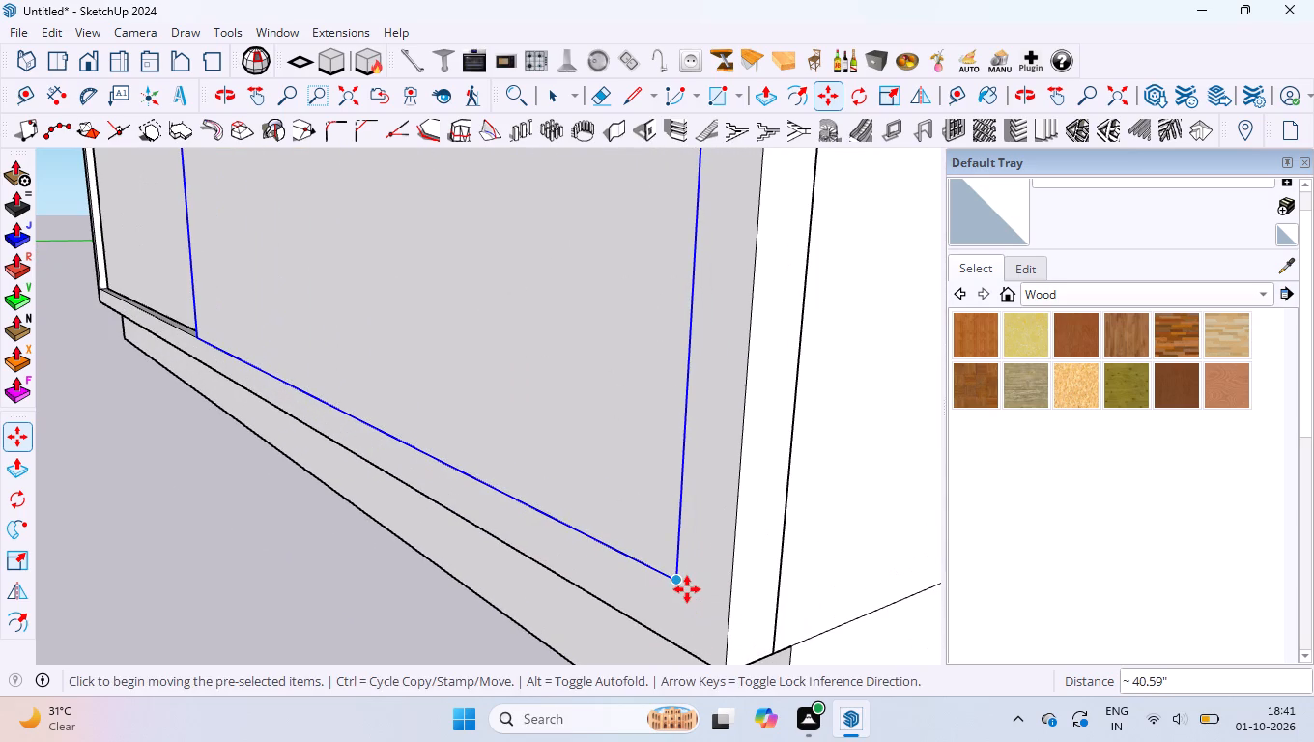
{"action": "key", "text": "space"}
{"action": "scroll", "coordinate": [680, 560], "scroll_direction": "down", "scroll_amount": 5}
{"action": "left_click", "coordinate": [292, 551]}
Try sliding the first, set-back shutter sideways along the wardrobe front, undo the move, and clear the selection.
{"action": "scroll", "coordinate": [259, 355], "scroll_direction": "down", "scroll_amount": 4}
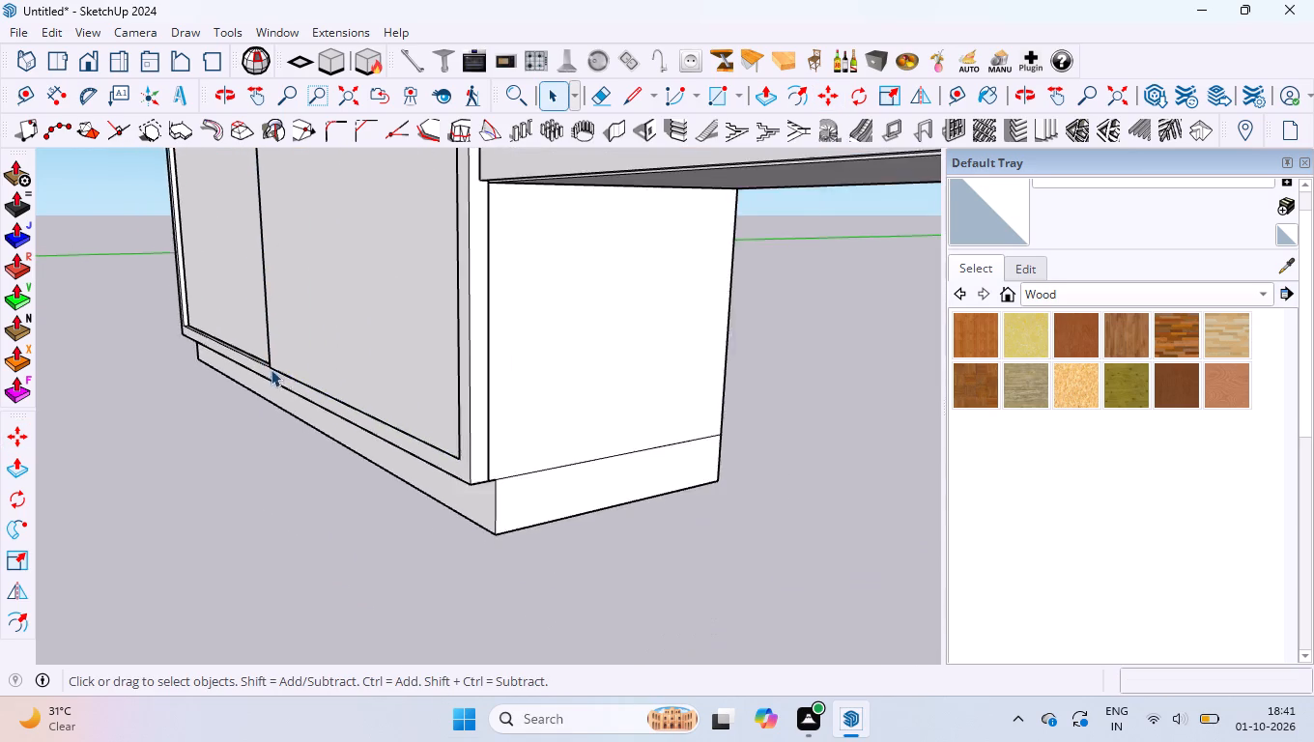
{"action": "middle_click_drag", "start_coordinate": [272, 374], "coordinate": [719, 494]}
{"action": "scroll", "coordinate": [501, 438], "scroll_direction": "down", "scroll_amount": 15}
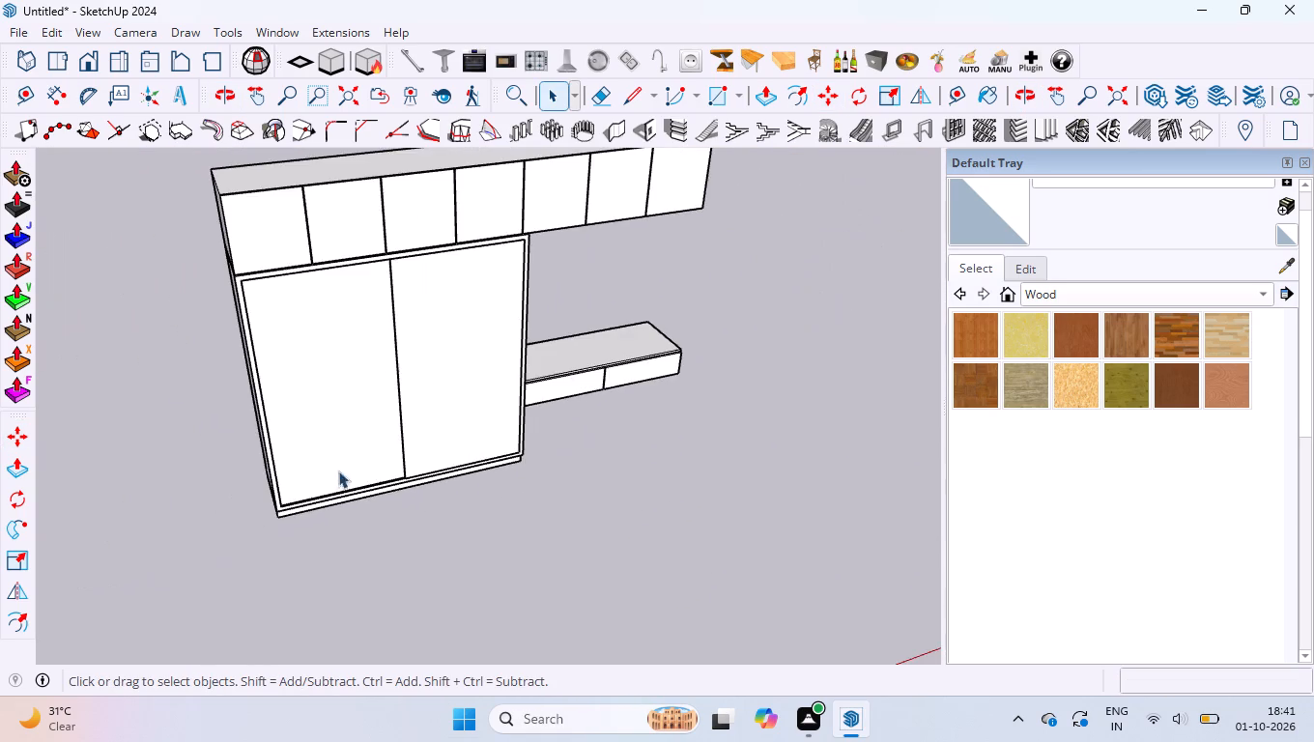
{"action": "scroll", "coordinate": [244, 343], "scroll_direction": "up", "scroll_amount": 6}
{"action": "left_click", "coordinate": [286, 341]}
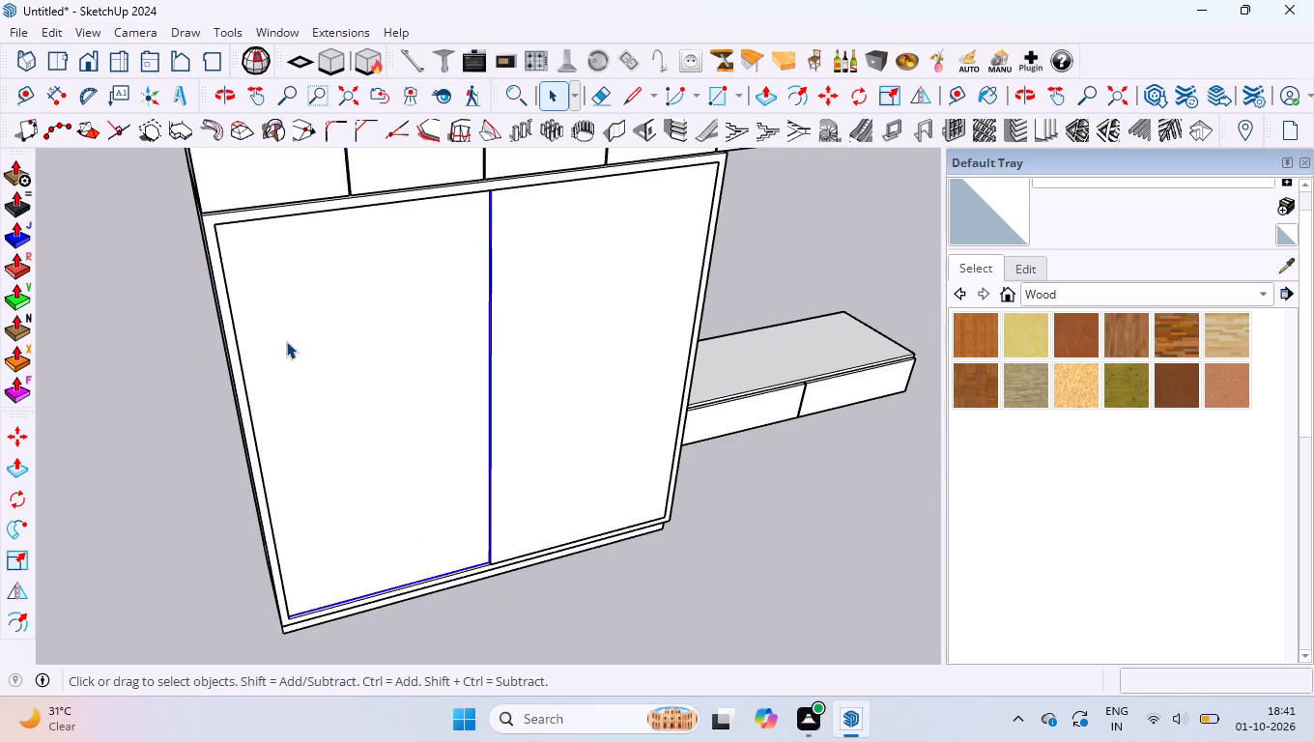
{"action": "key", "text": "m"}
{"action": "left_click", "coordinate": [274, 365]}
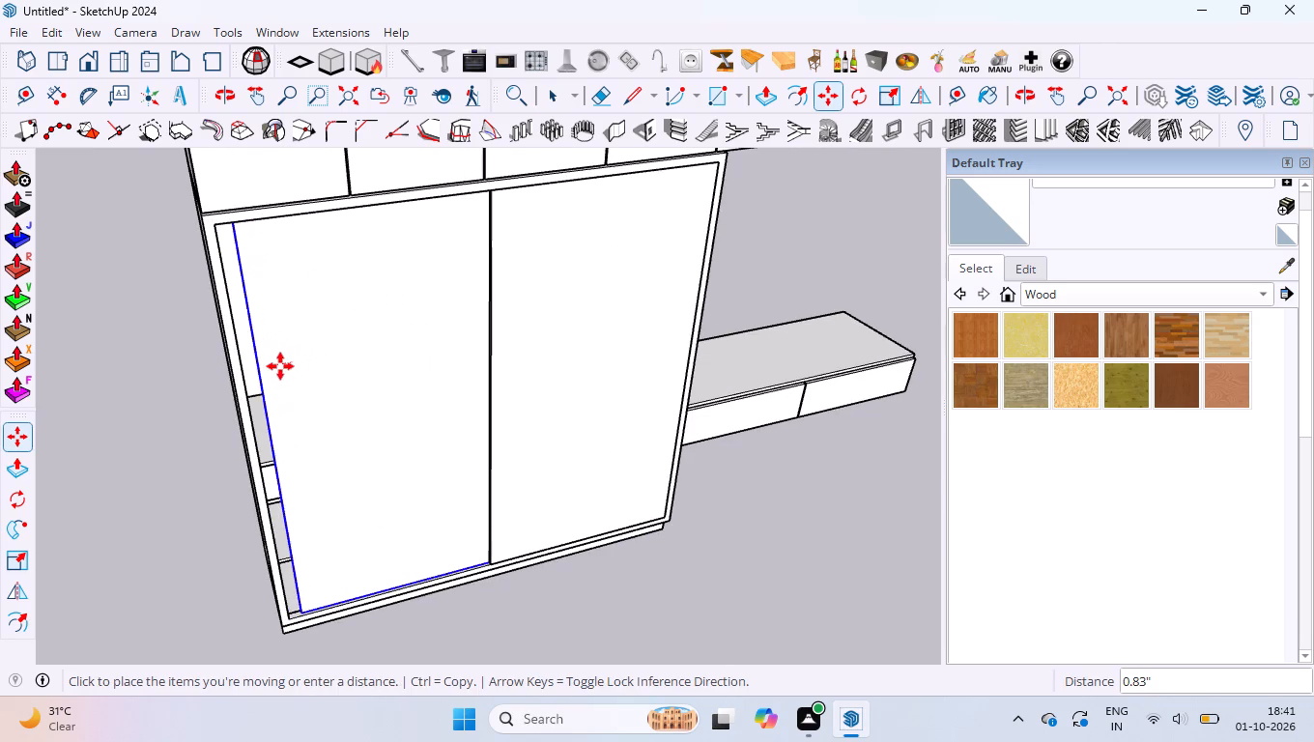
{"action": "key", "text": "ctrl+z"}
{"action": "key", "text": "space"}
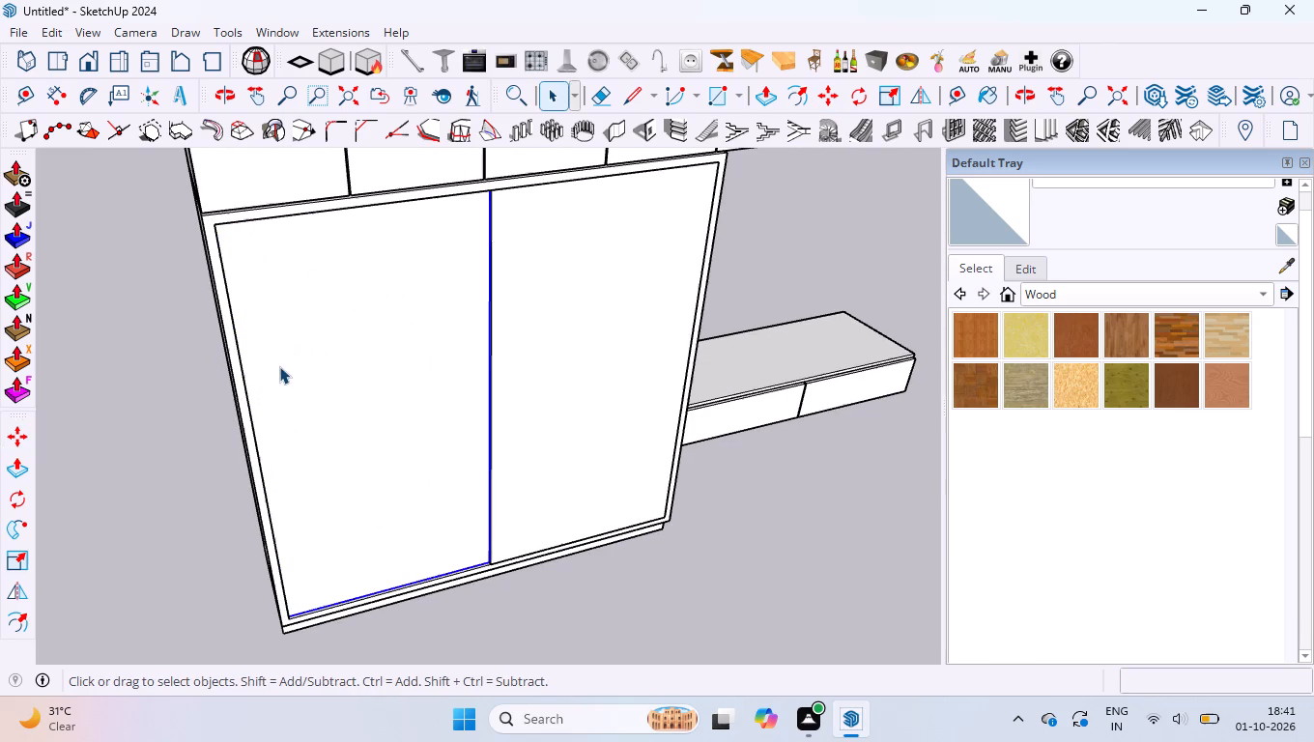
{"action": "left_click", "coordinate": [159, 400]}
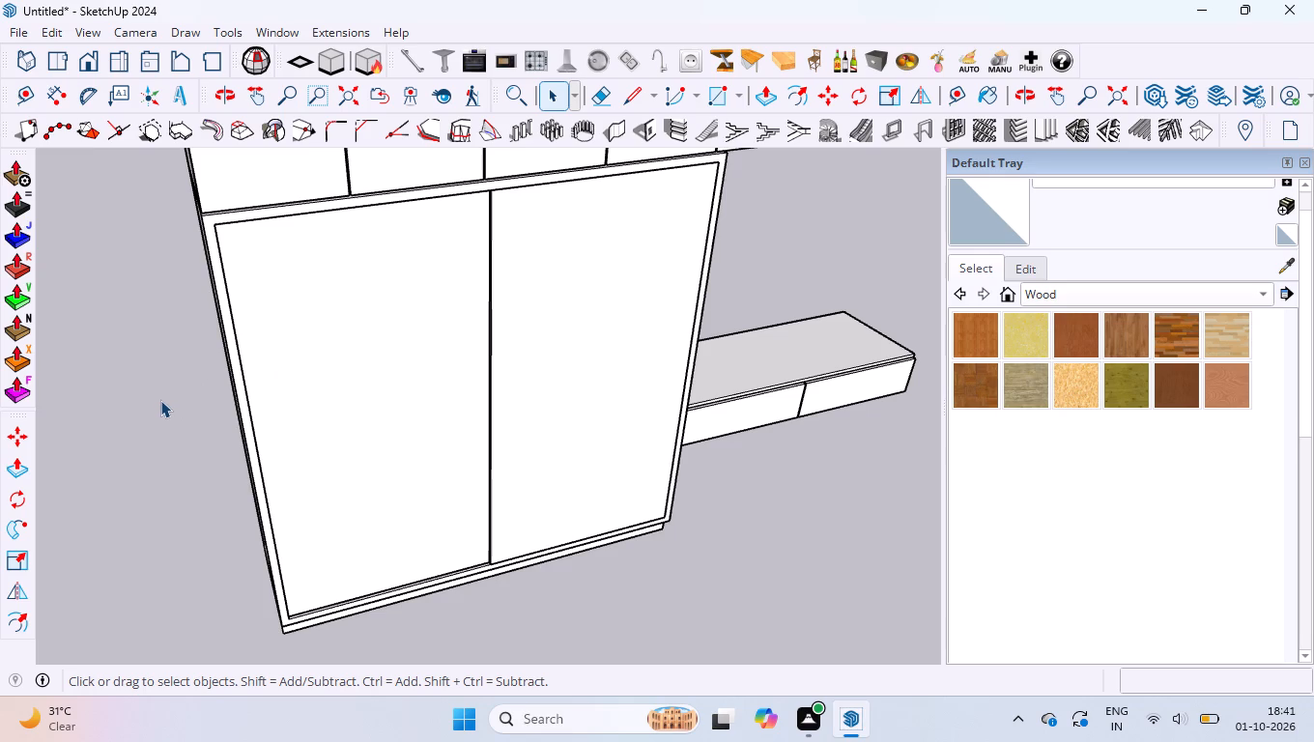
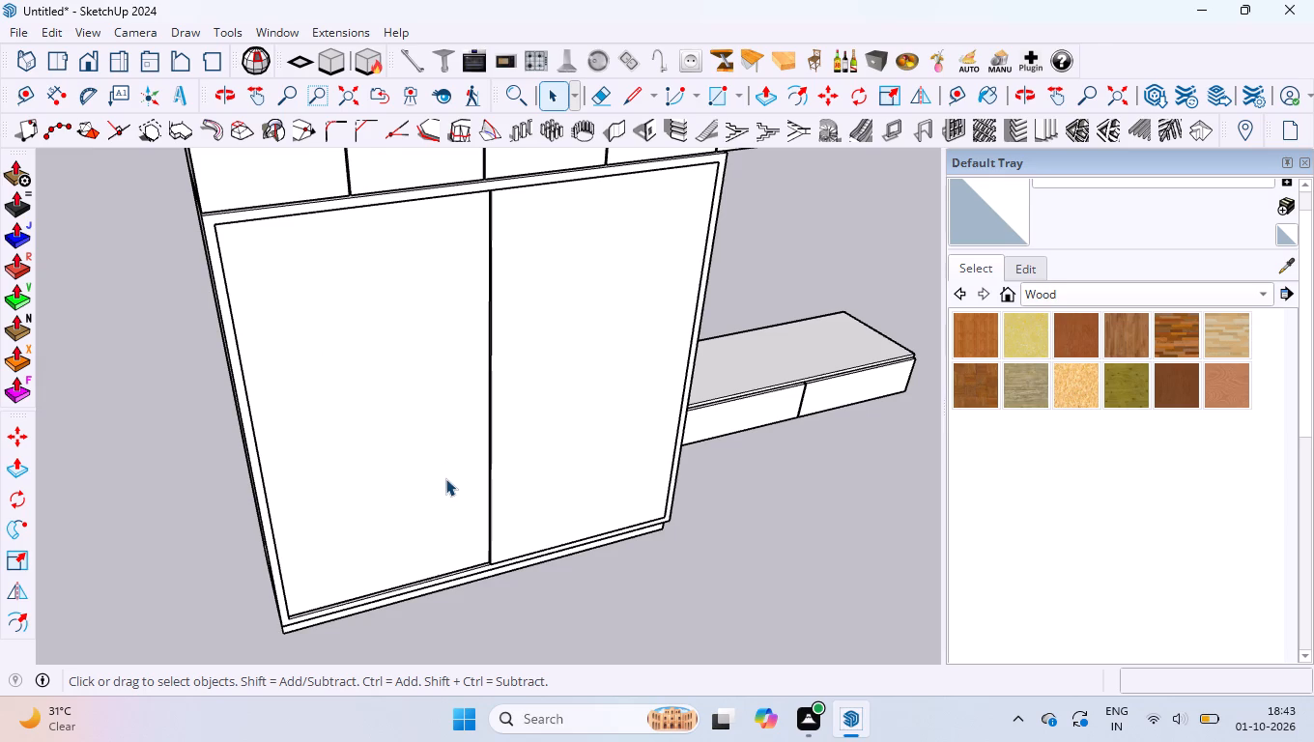
Examine the set-back sliding shutter and the attached two-panel box unit, leaving nothing selected.
{"action": "left_click", "coordinate": [419, 407]}
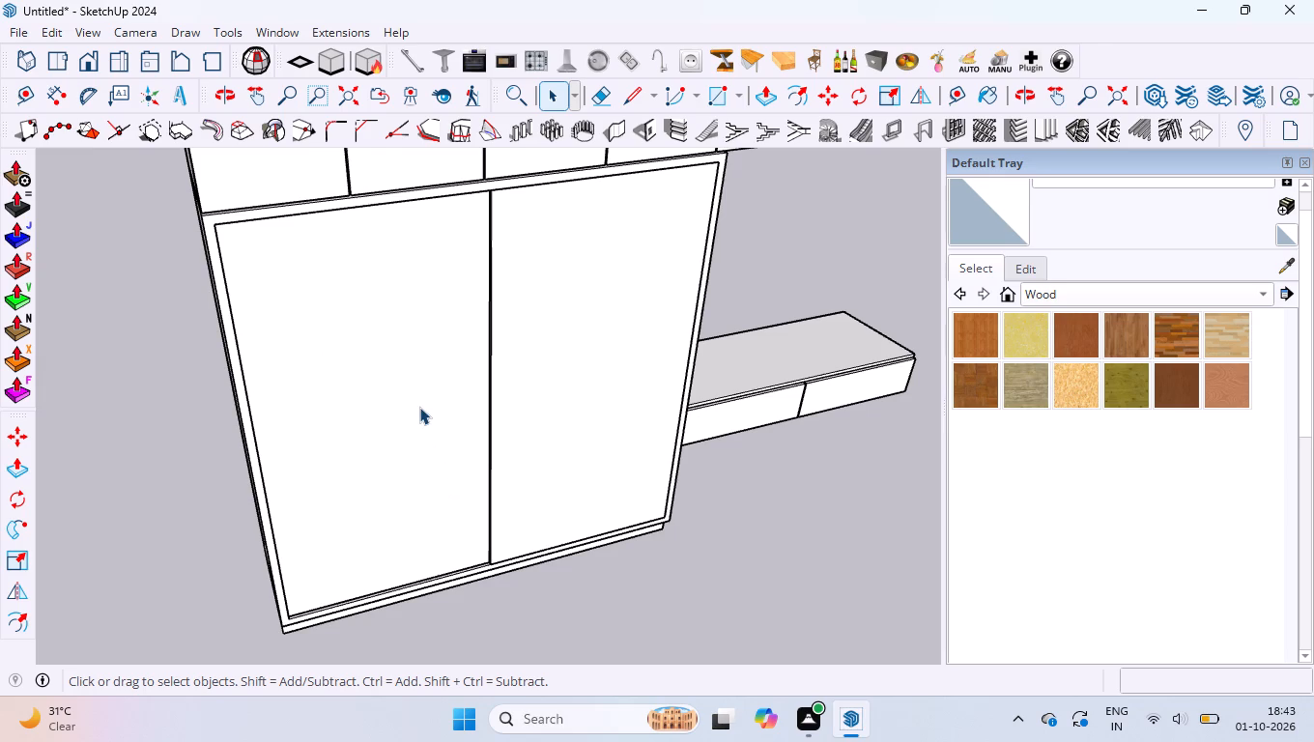
{"action": "left_click", "coordinate": [420, 407]}
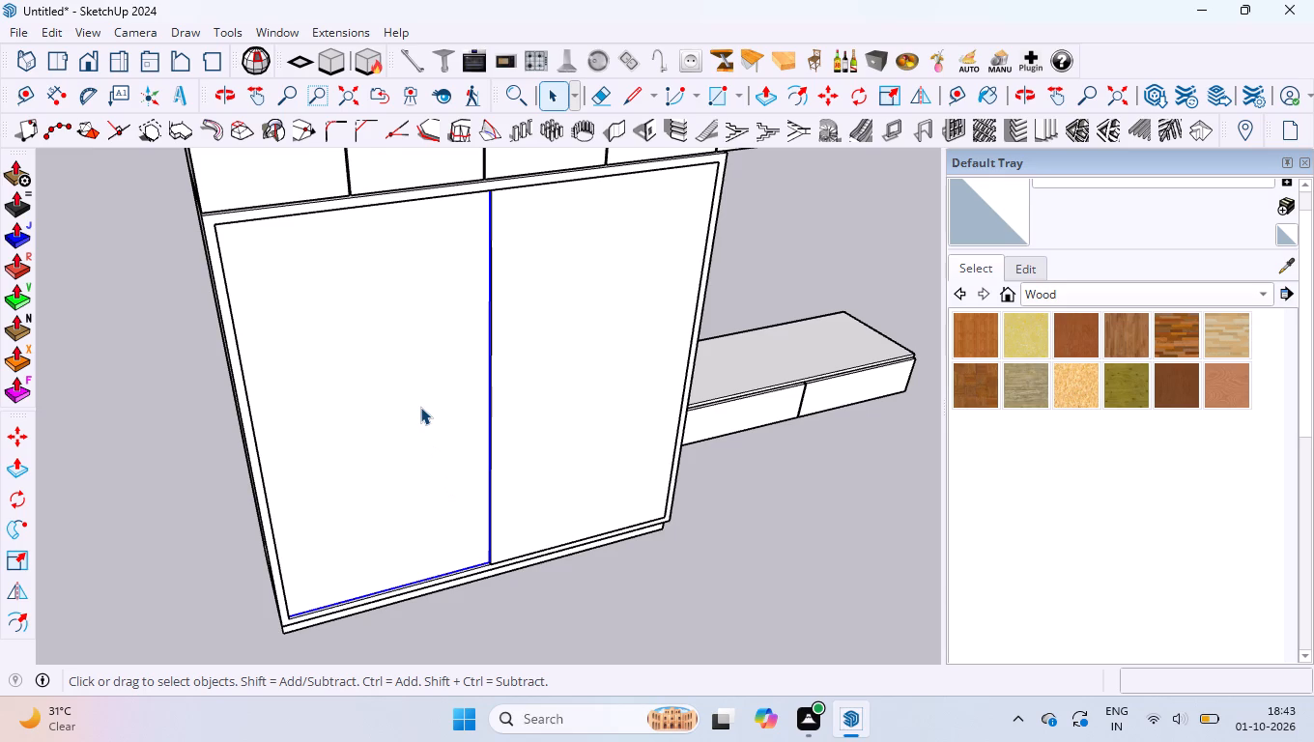
{"action": "left_click", "coordinate": [614, 591]}
{"action": "scroll", "coordinate": [485, 482], "scroll_direction": "down", "scroll_amount": 4}
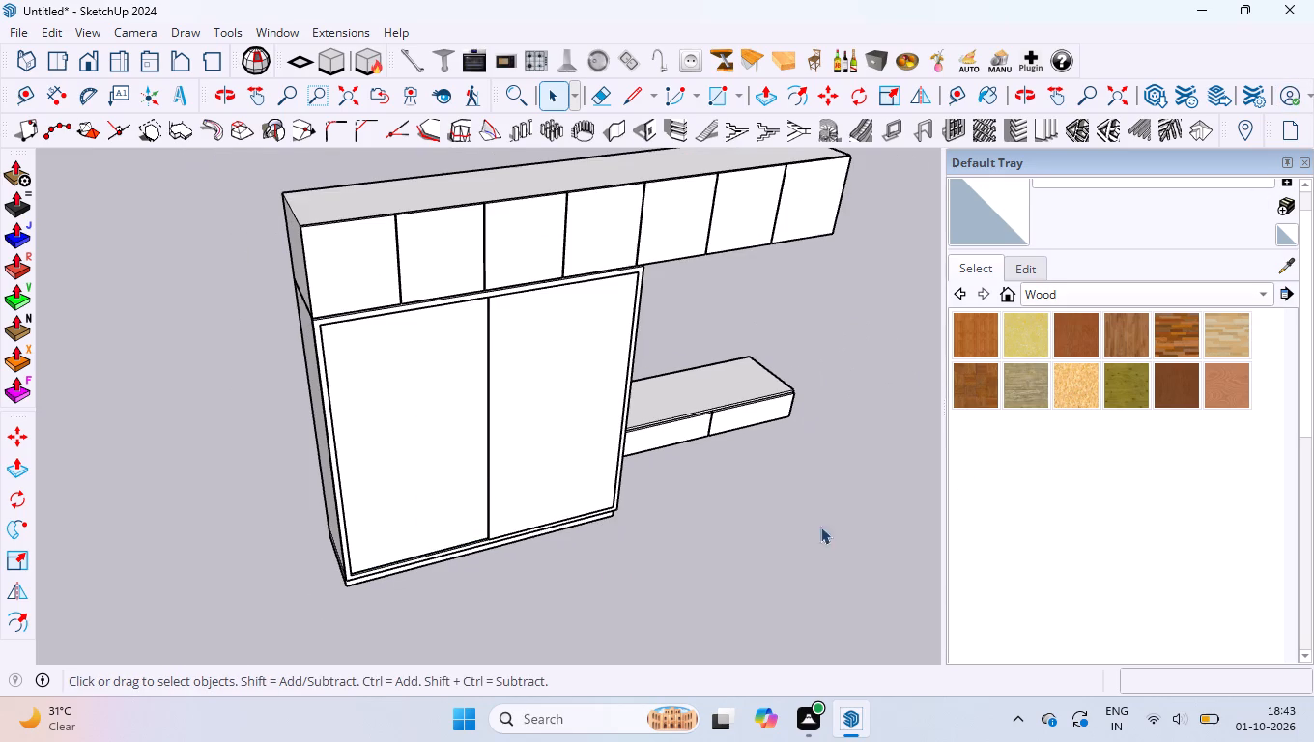
{"action": "left_click", "coordinate": [727, 405]}
{"action": "scroll", "coordinate": [728, 408], "scroll_direction": "up", "scroll_amount": 13}
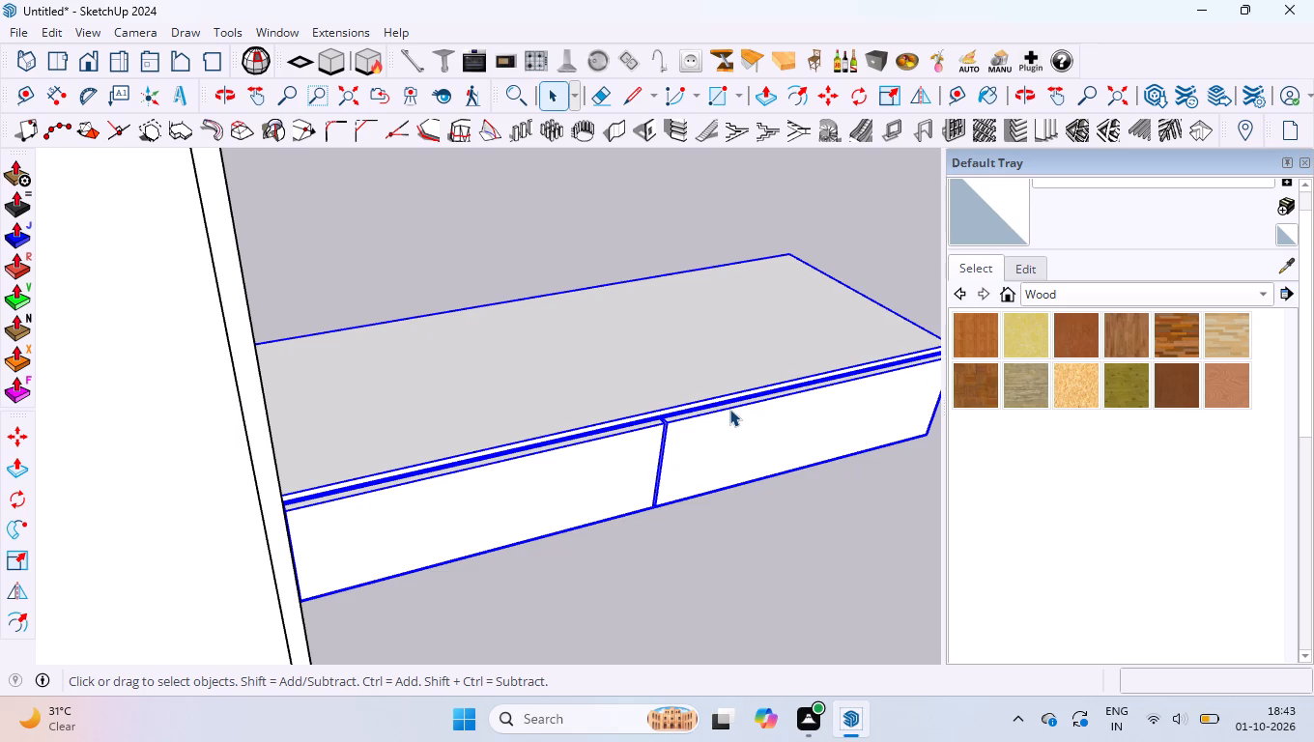
{"action": "left_click", "coordinate": [717, 225]}
{"action": "scroll", "coordinate": [716, 233], "scroll_direction": "down", "scroll_amount": 9}
{"action": "left_click", "coordinate": [815, 492]}
{"action": "scroll", "coordinate": [815, 492], "scroll_direction": "down", "scroll_amount": 4}
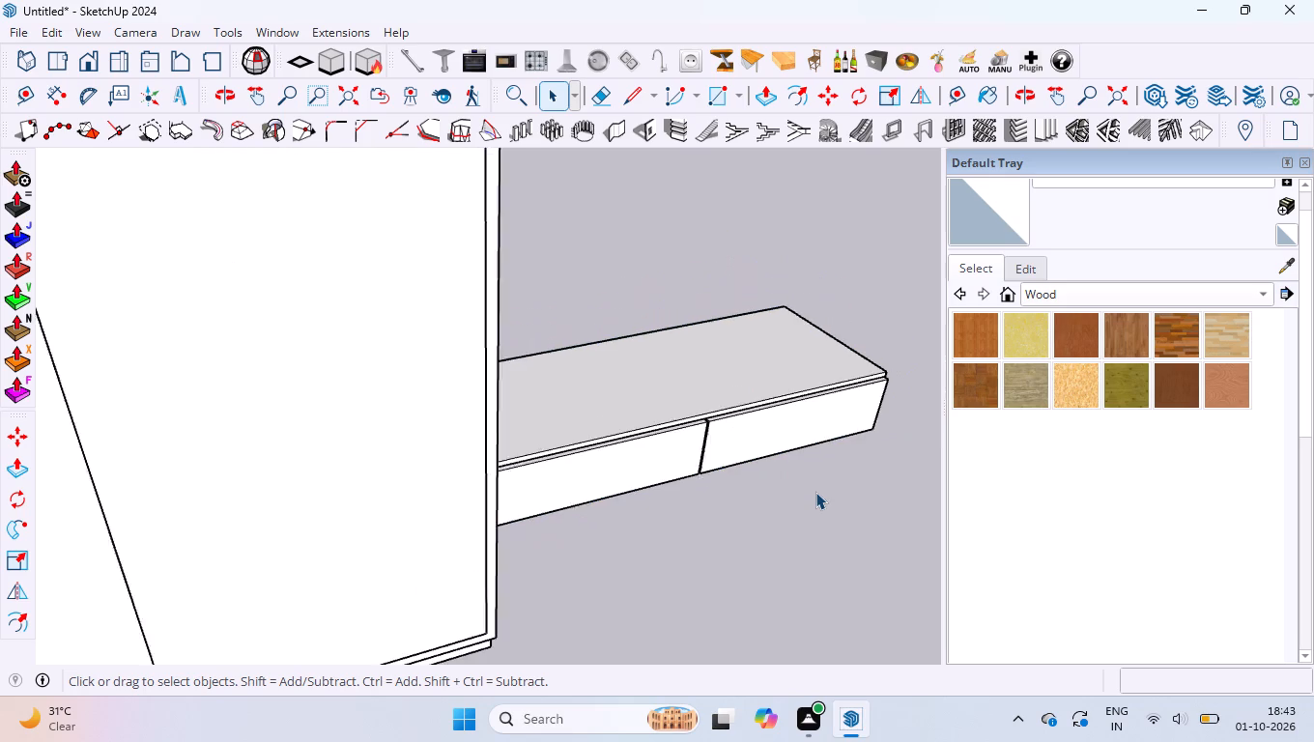
Place a vertical guide on the set-back shutter, 25 mm in from its outer edge beside the wardrobe's side panel.
{"action": "scroll", "coordinate": [815, 492], "scroll_direction": "down", "scroll_amount": 18}
{"action": "middle_click_drag", "start_coordinate": [817, 499], "coordinate": [642, 482]}
{"action": "scroll", "coordinate": [539, 569], "scroll_direction": "up", "scroll_amount": 4}
{"action": "scroll", "coordinate": [475, 514], "scroll_direction": "up", "scroll_amount": 8}
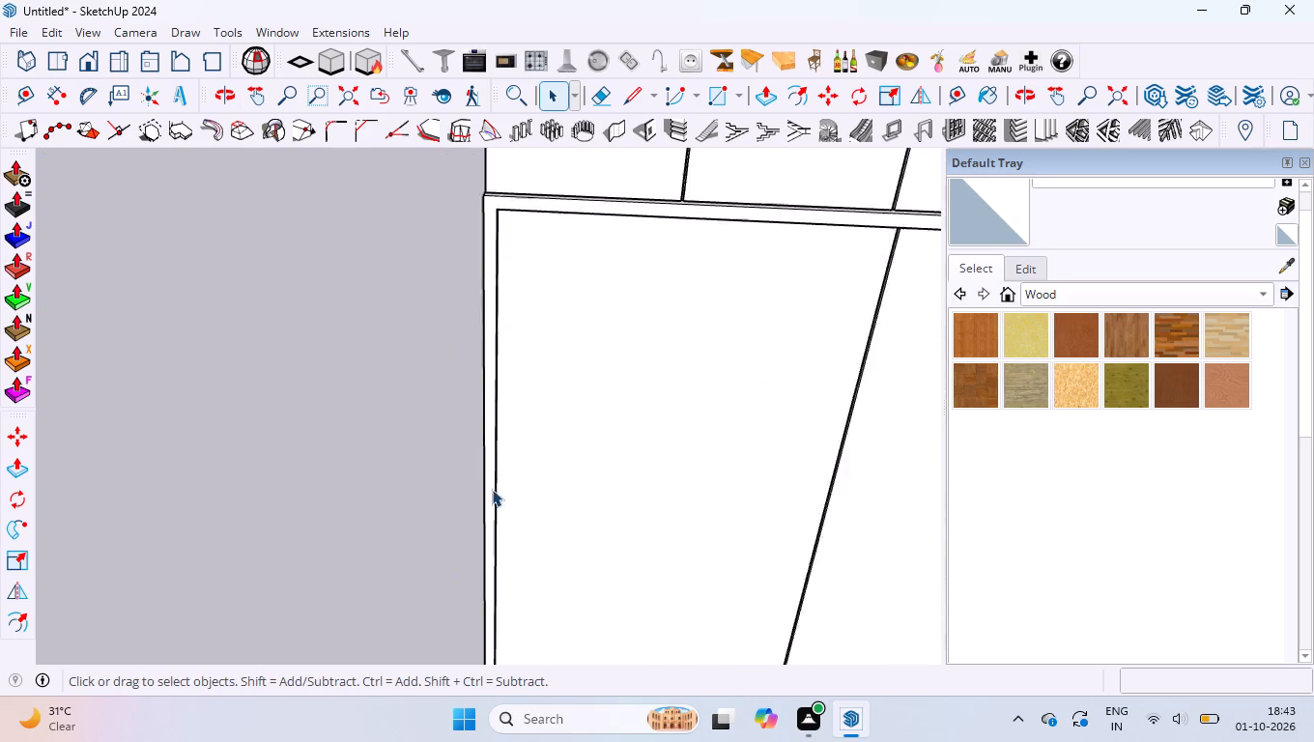
{"action": "scroll", "coordinate": [492, 489], "scroll_direction": "up", "scroll_amount": 20}
{"action": "scroll", "coordinate": [492, 489], "scroll_direction": "up", "scroll_amount": 17}
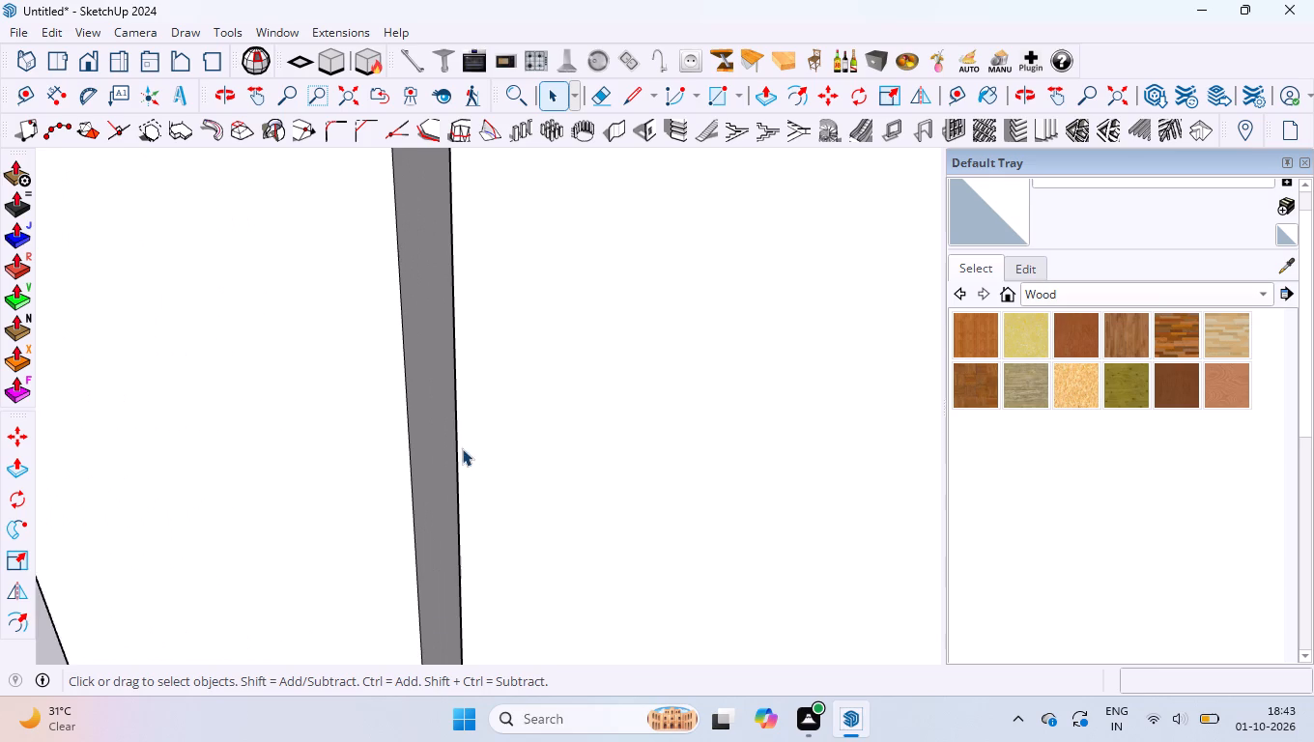
{"action": "key", "text": "t"}
{"action": "left_click", "coordinate": [457, 414]}
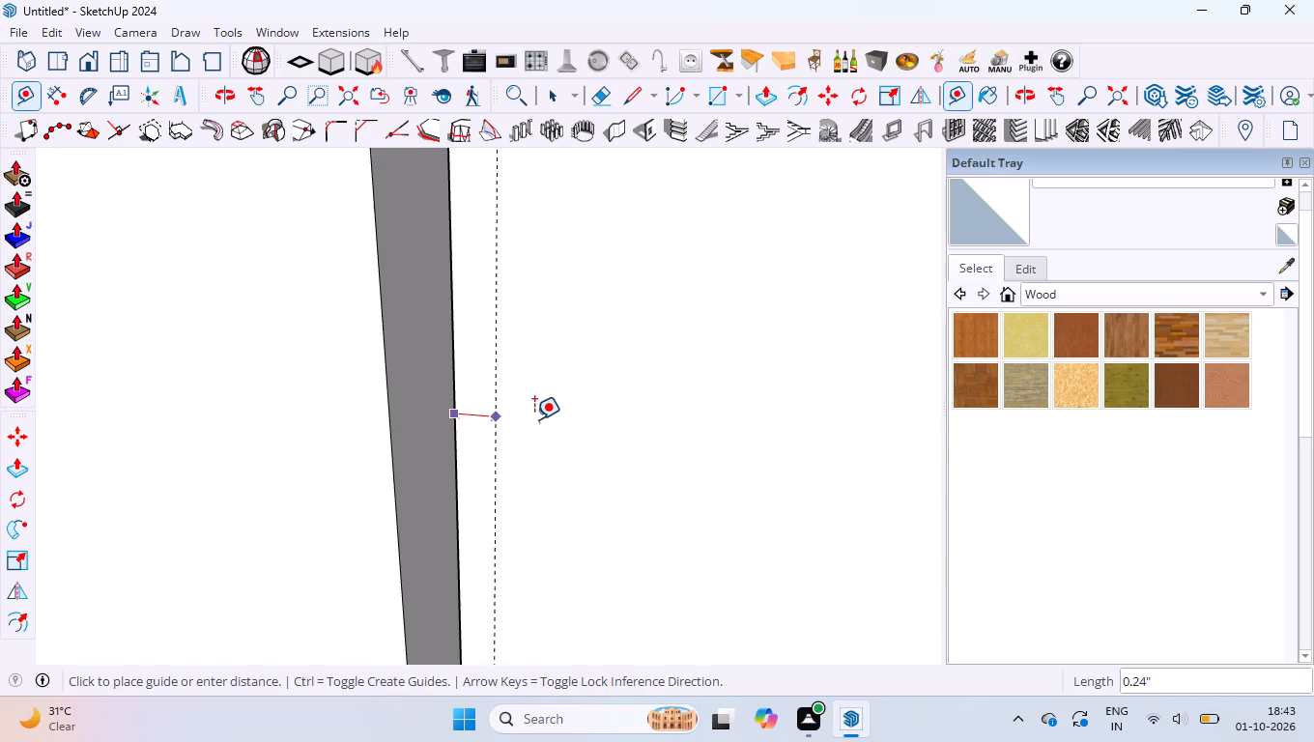
{"action": "key", "text": "3"}
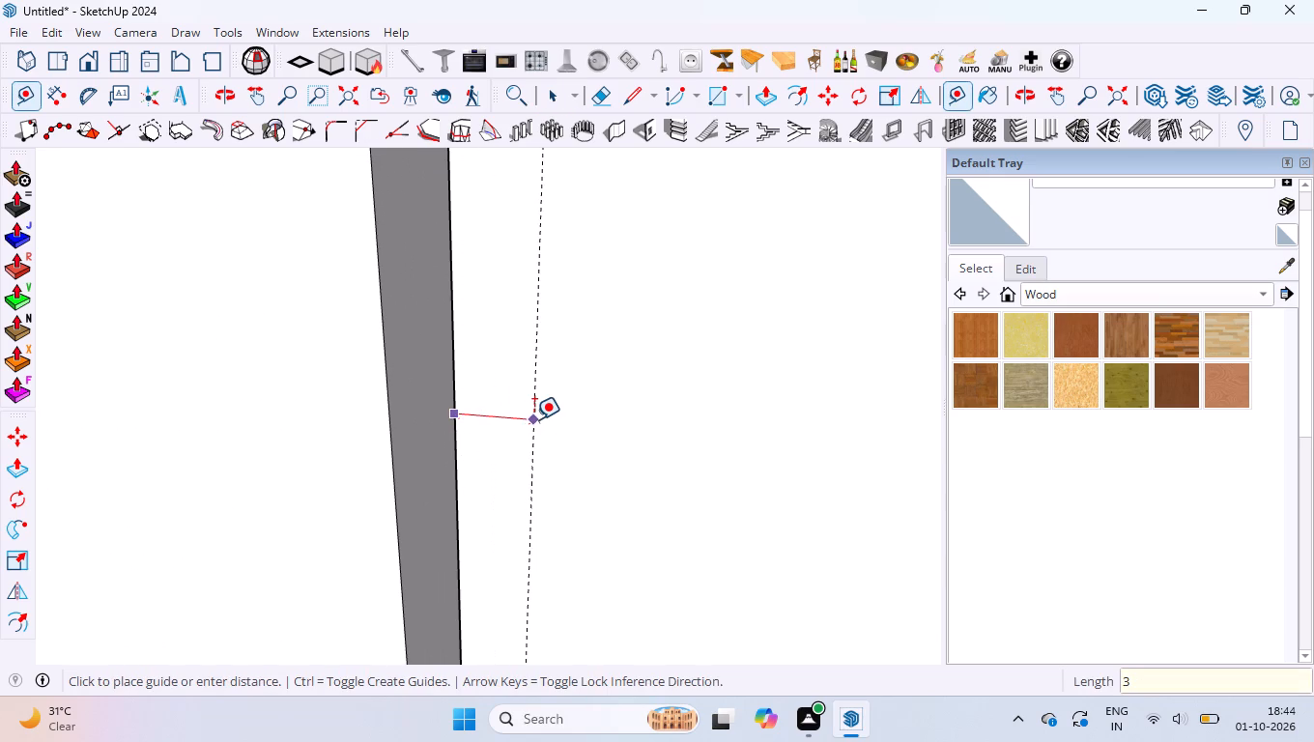
{"action": "key", "text": "BackSpace"}
{"action": "type", "text": "25MM"}
{"action": "key", "text": "Return"}
Place a second vertical guide on the shutter, 1" further in from the first guide.
{"action": "scroll", "coordinate": [482, 252], "scroll_direction": "down", "scroll_amount": 20}
{"action": "scroll", "coordinate": [482, 252], "scroll_direction": "down", "scroll_amount": 3}
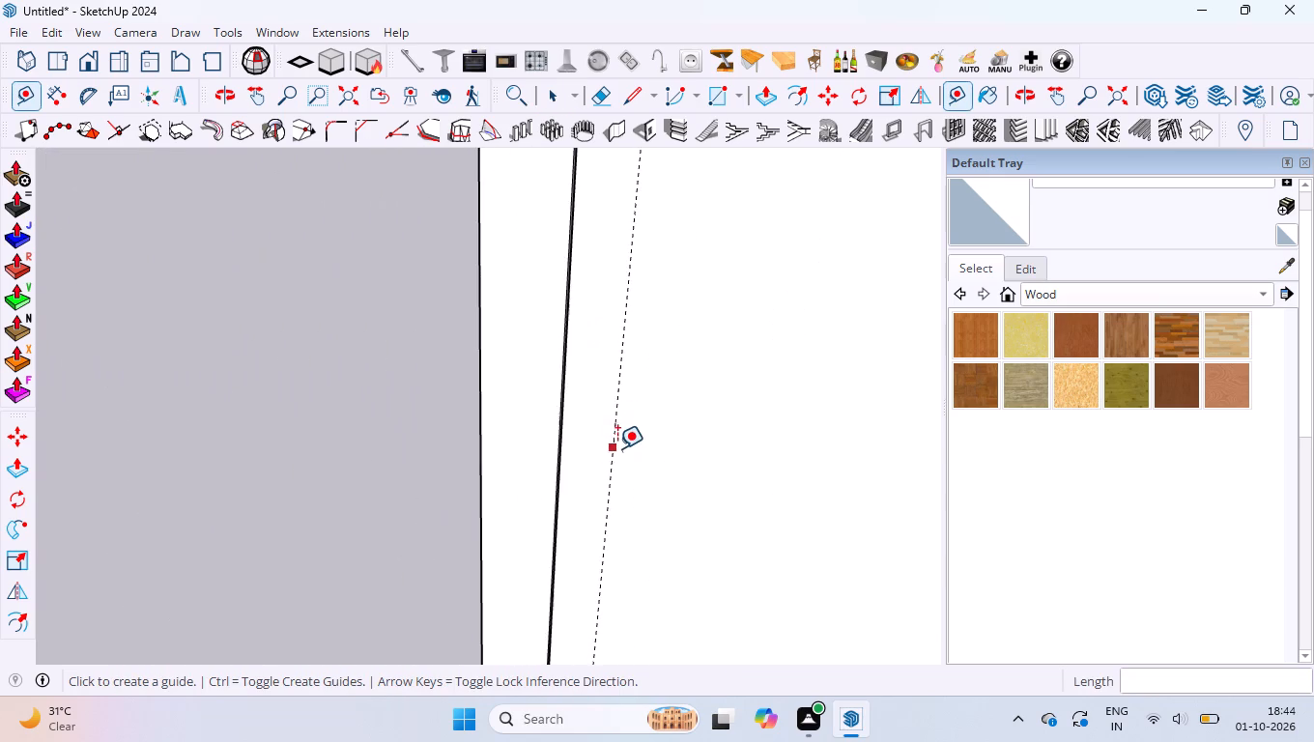
{"action": "scroll", "coordinate": [617, 448], "scroll_direction": "down", "scroll_amount": 5}
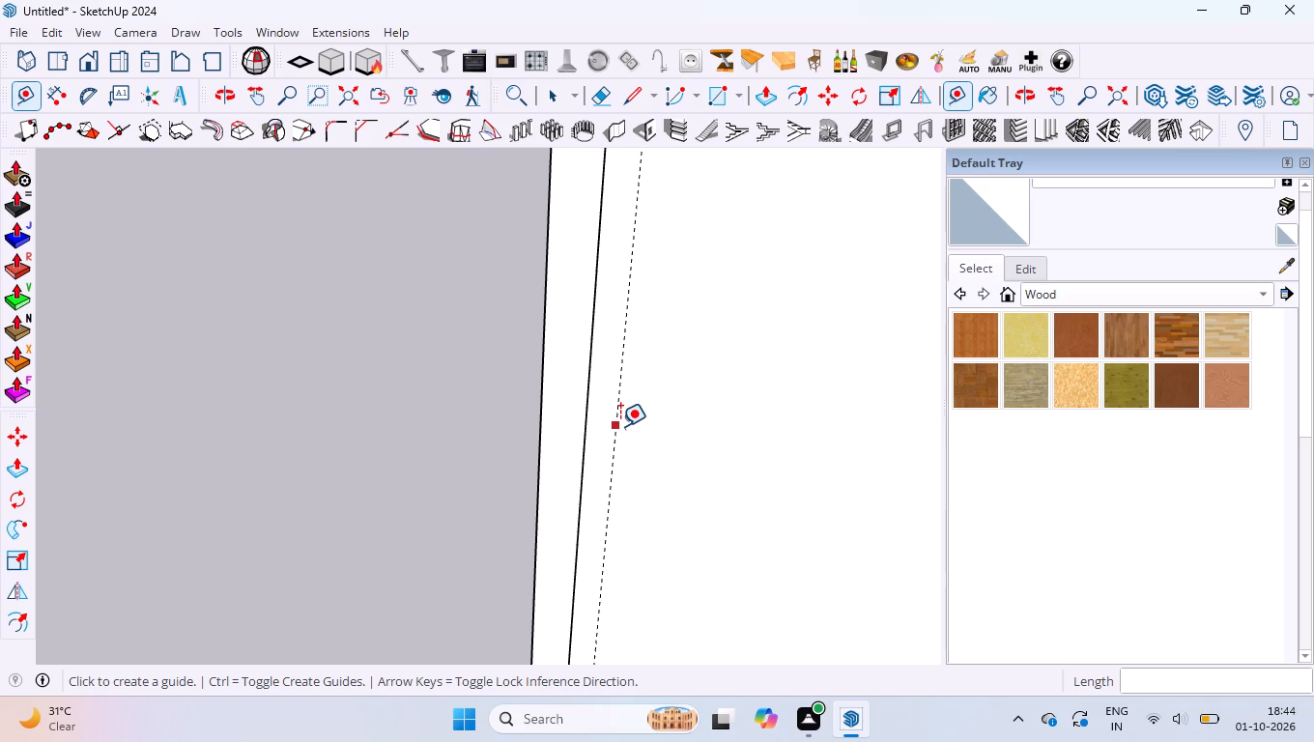
{"action": "scroll", "coordinate": [620, 410], "scroll_direction": "up", "scroll_amount": 6}
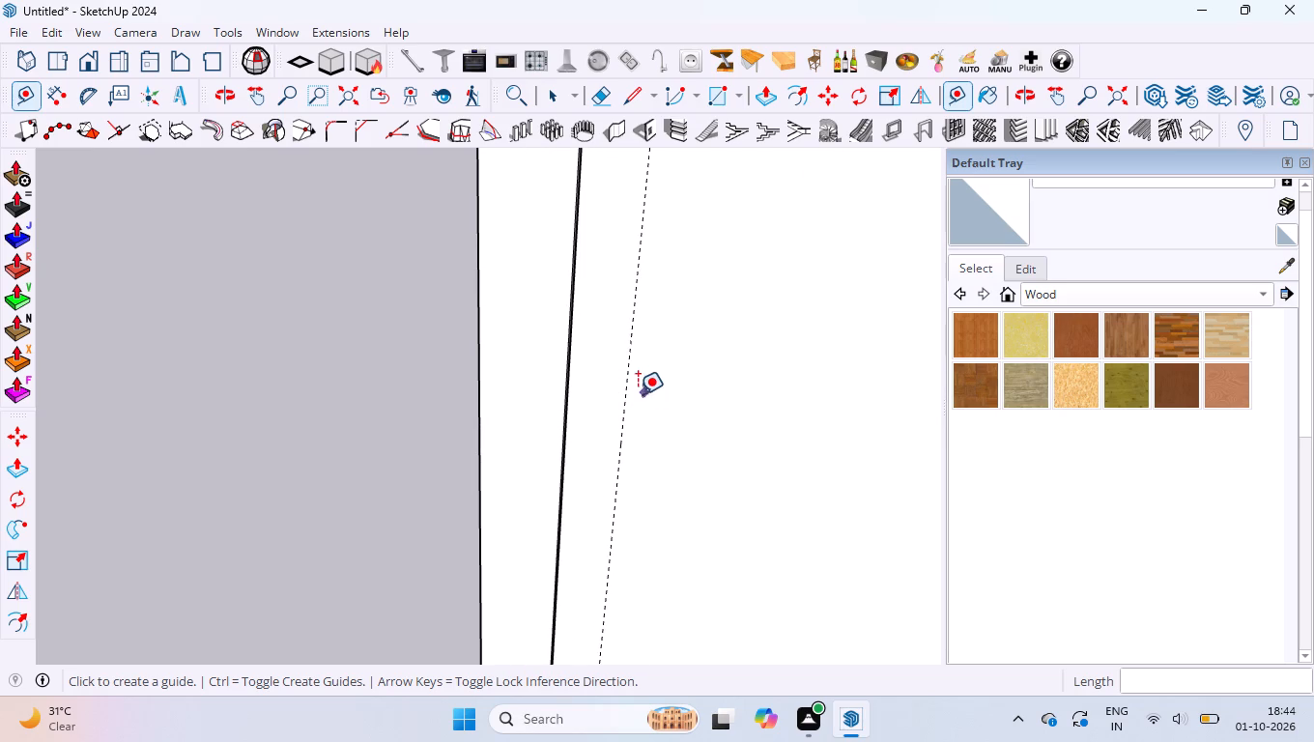
{"action": "left_click", "coordinate": [625, 393]}
{"action": "type", "text": "1\""}
{"action": "key", "text": "Return"}
{"action": "key", "text": "space"}
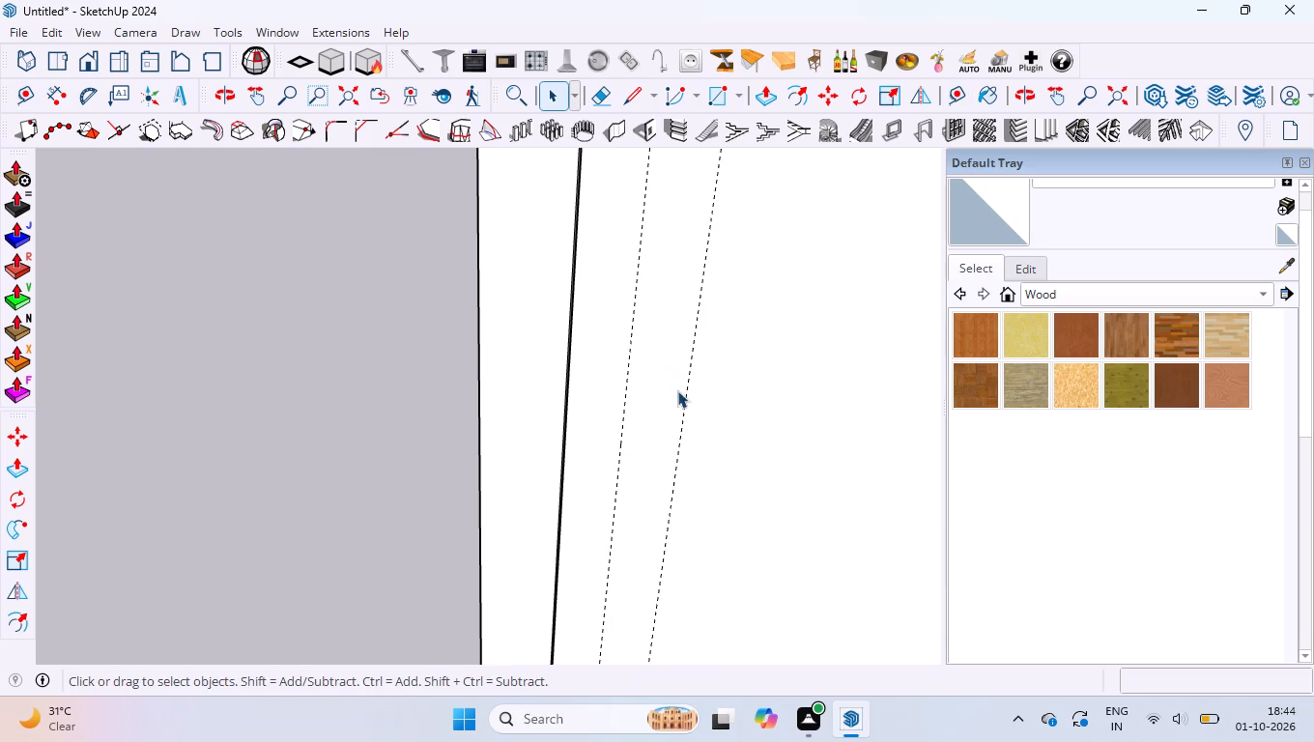
Close the Default Tray.
{"action": "left_click", "coordinate": [1303, 163]}
Open 3D Warehouse, agree to the updated Terms of Use with the optional age confirmation, and continue.
{"action": "scroll", "coordinate": [1022, 376], "scroll_direction": "down", "scroll_amount": 5}
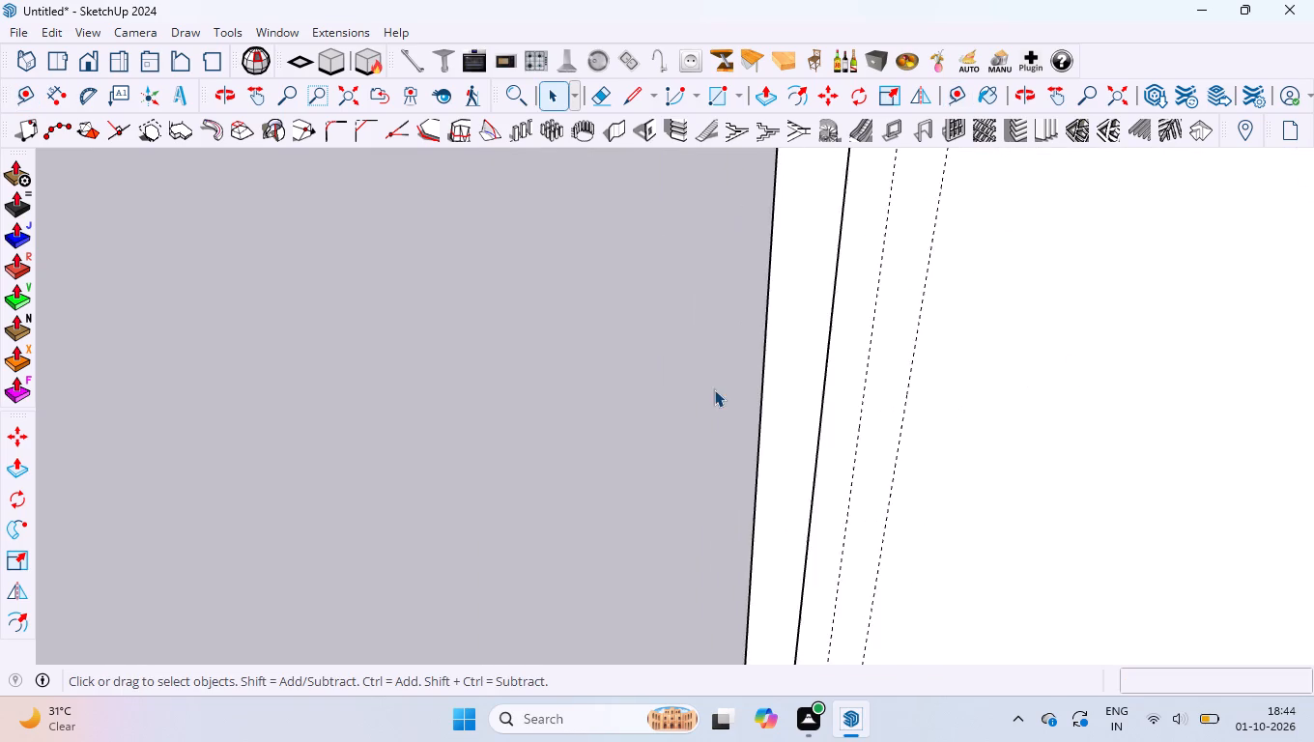
{"action": "scroll", "coordinate": [714, 389], "scroll_direction": "down", "scroll_amount": 20}
{"action": "scroll", "coordinate": [714, 389], "scroll_direction": "down", "scroll_amount": 4}
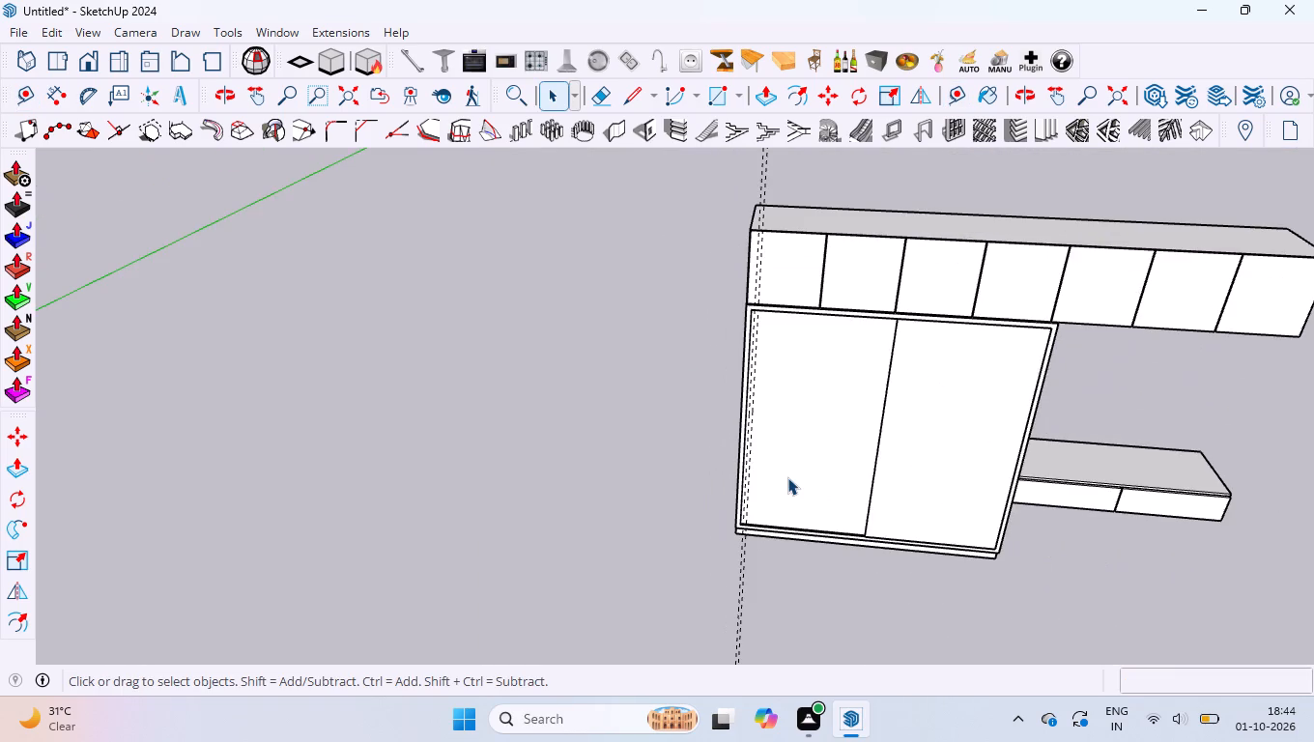
{"action": "scroll", "coordinate": [787, 477], "scroll_direction": "up", "scroll_amount": 2}
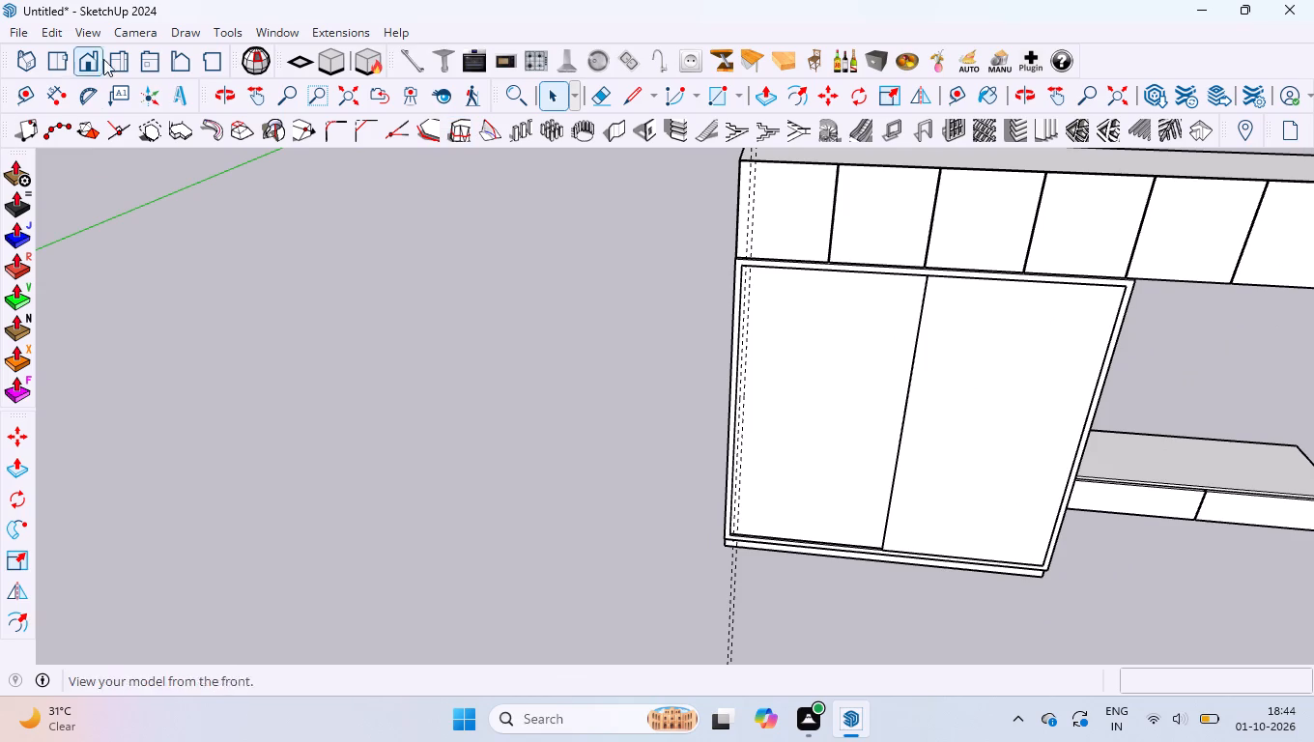
{"action": "left_click", "coordinate": [1157, 100]}
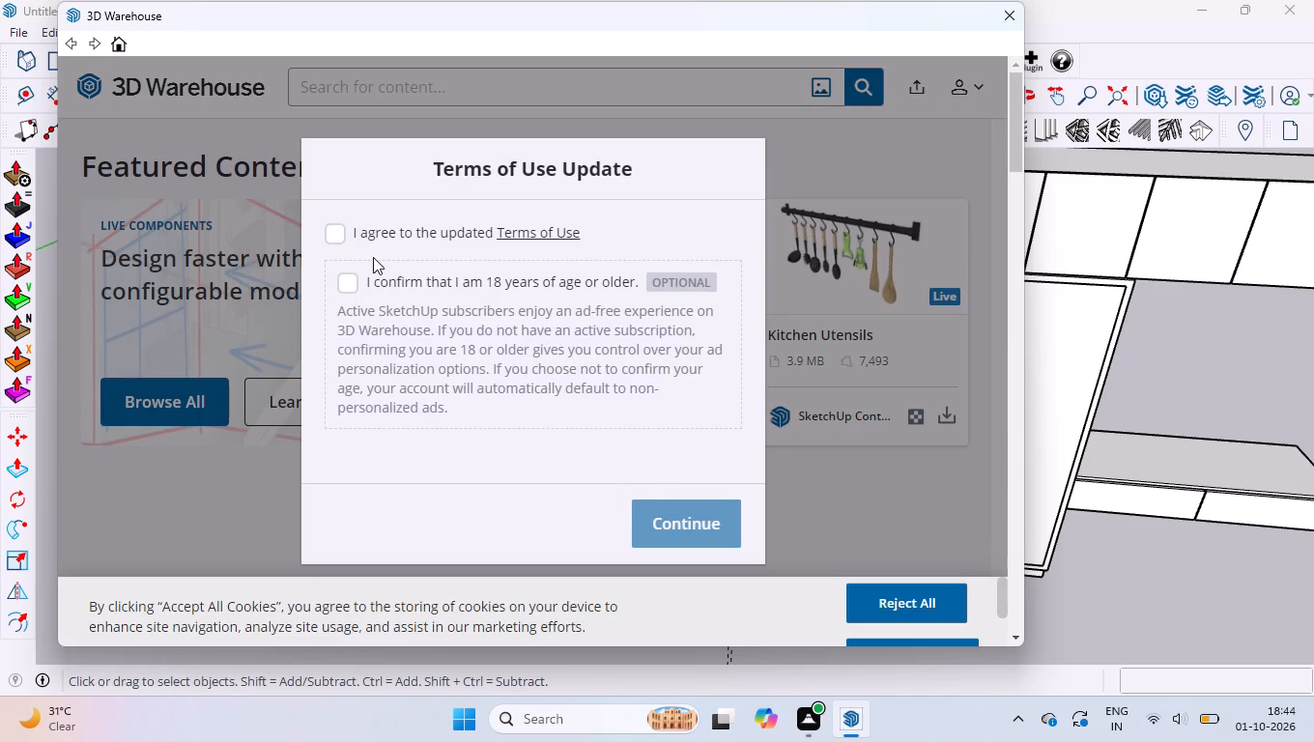
{"action": "left_click", "coordinate": [348, 241]}
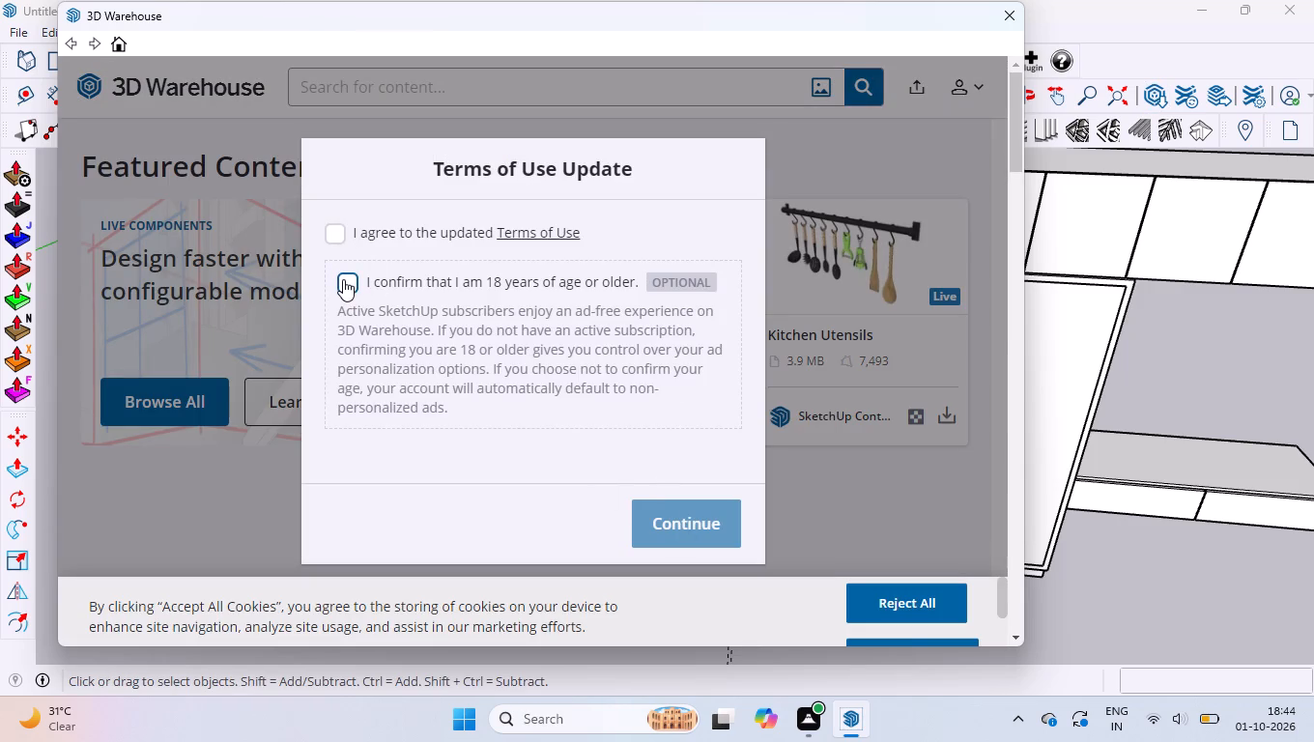
{"action": "left_click", "coordinate": [343, 279]}
{"action": "left_click", "coordinate": [340, 233]}
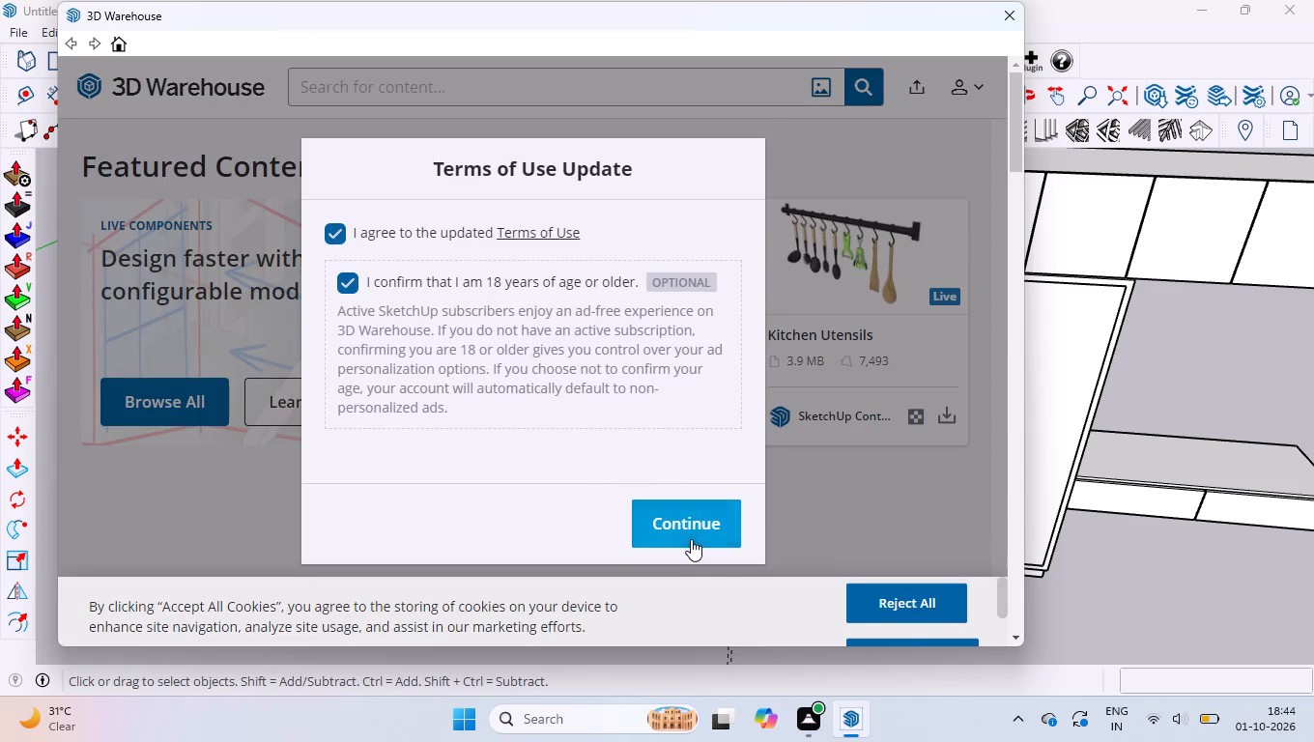
{"action": "left_click", "coordinate": [683, 528]}
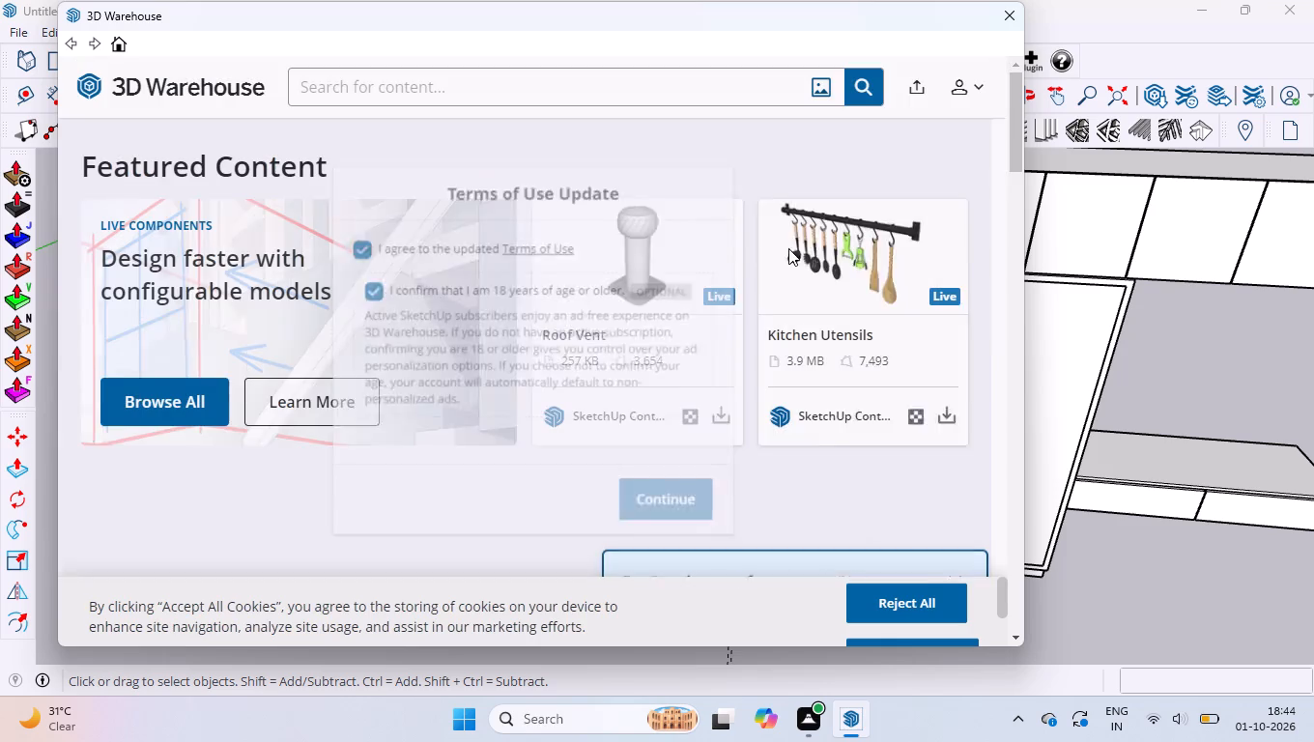
Search 3D Warehouse for SLIDING DOOR HANDLE.
{"action": "left_click", "coordinate": [571, 89]}
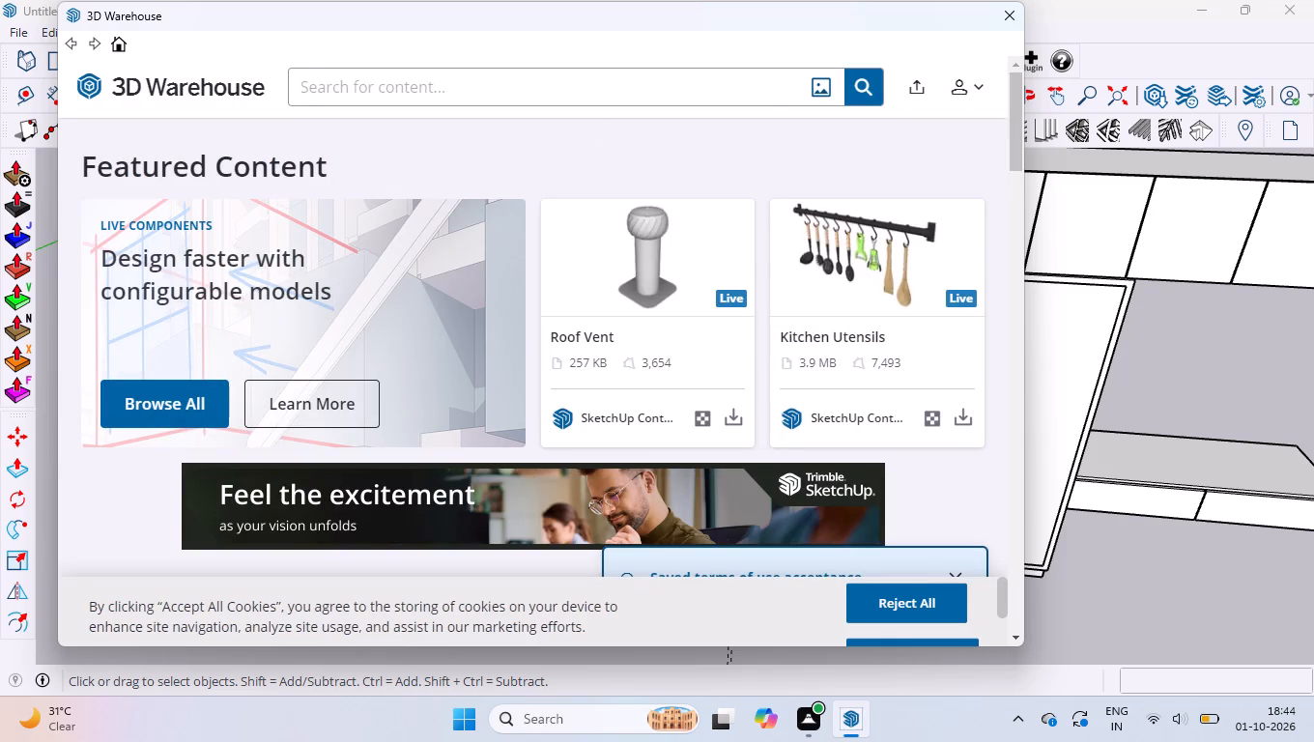
{"action": "type", "text": "SLIDING DOOR"}
{"action": "key", "text": "space"}
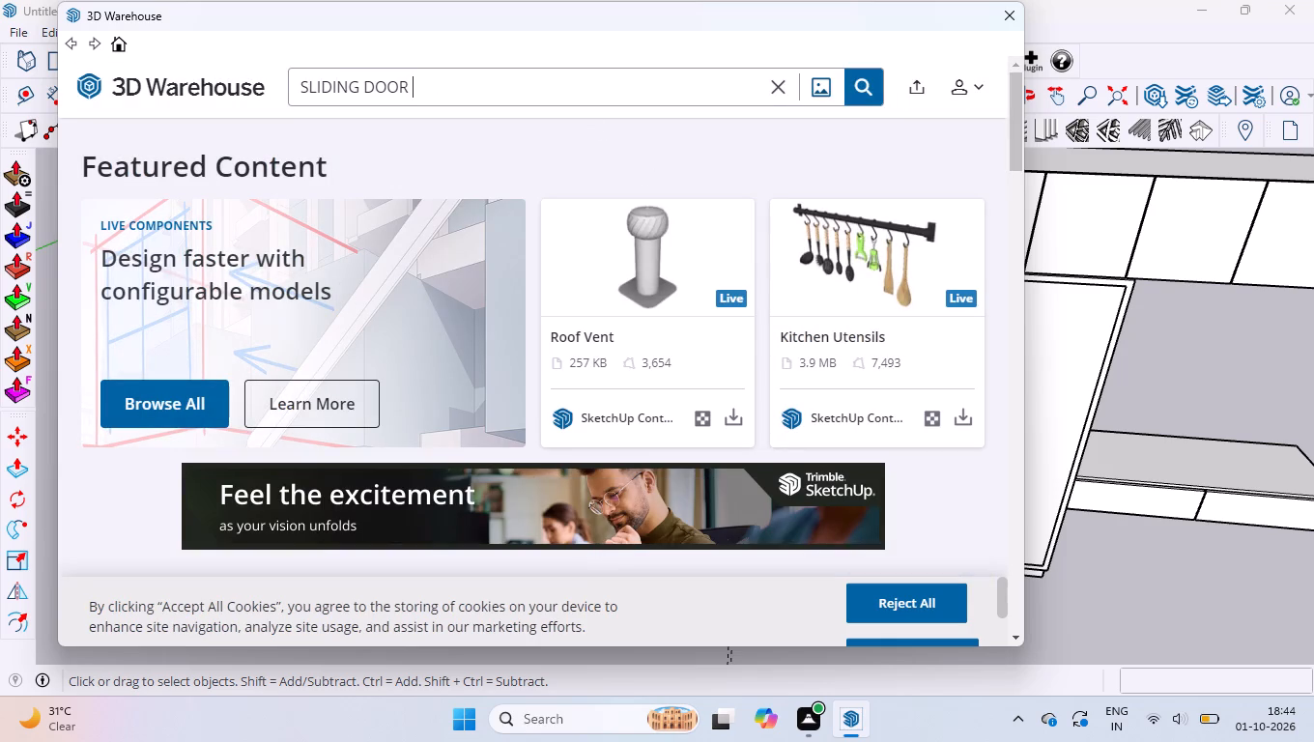
{"action": "type", "text": "HAN"}
{"action": "type", "text": "DLE"}
{"action": "key", "text": "Return"}
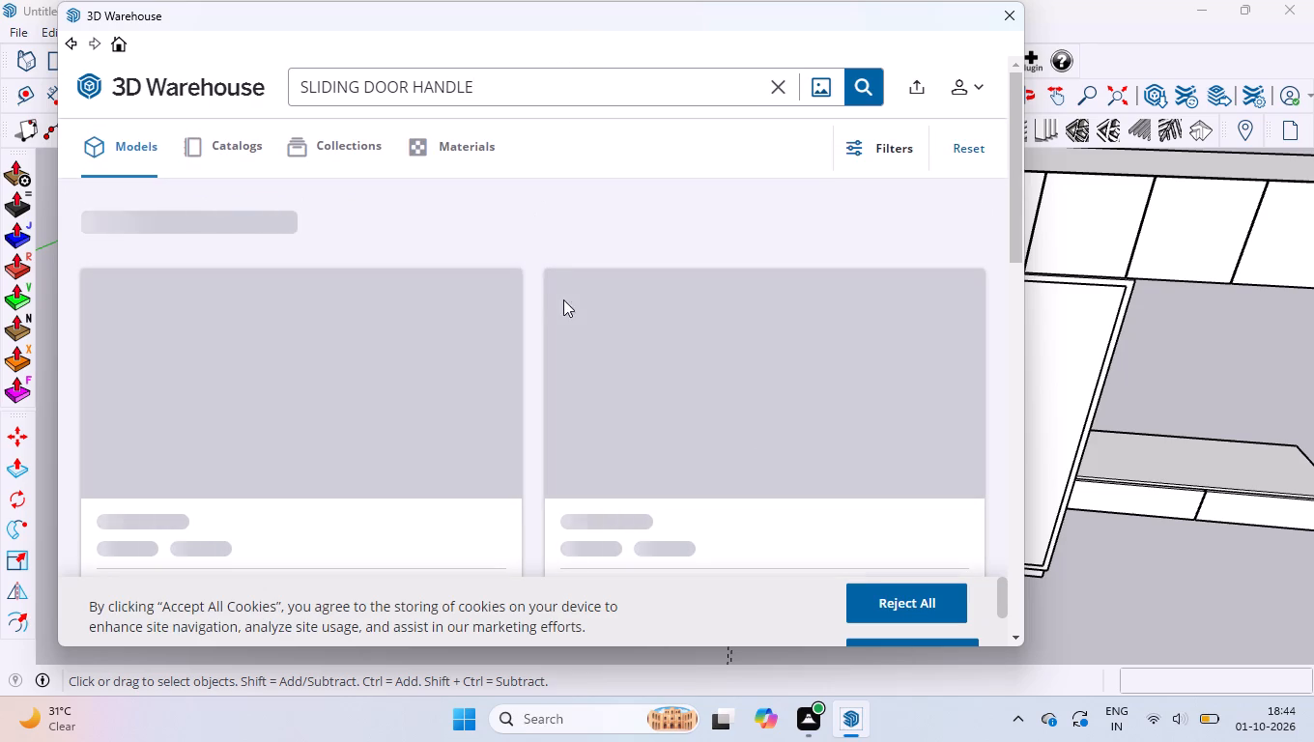
Accept all cookies on the 3D Warehouse site.
{"action": "scroll", "coordinate": [864, 420], "scroll_direction": "down", "scroll_amount": 3}
{"action": "scroll", "coordinate": [883, 598], "scroll_direction": "down", "scroll_amount": 2}
{"action": "left_click", "coordinate": [892, 618]}
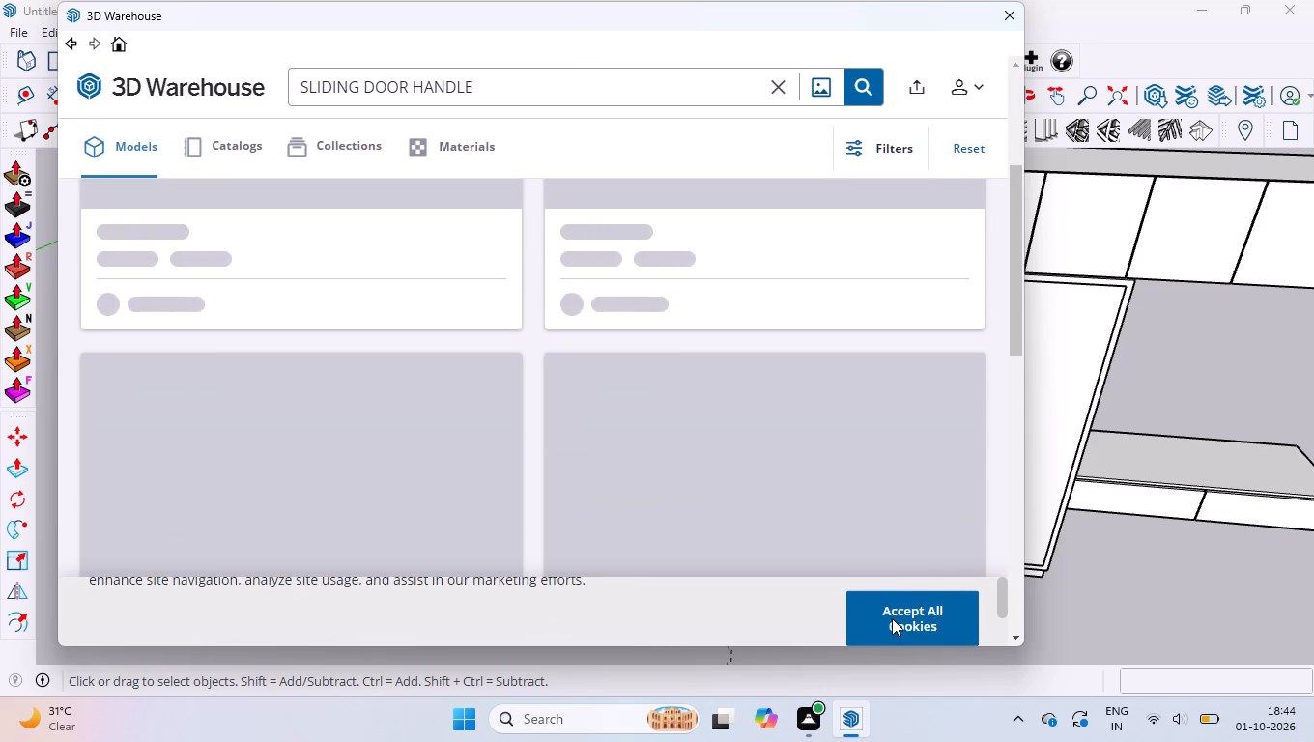
Look through the 3D Warehouse results for a handle that suits the wardrobe's sliding shutters.
{"action": "scroll", "coordinate": [582, 470], "scroll_direction": "up", "scroll_amount": 4}
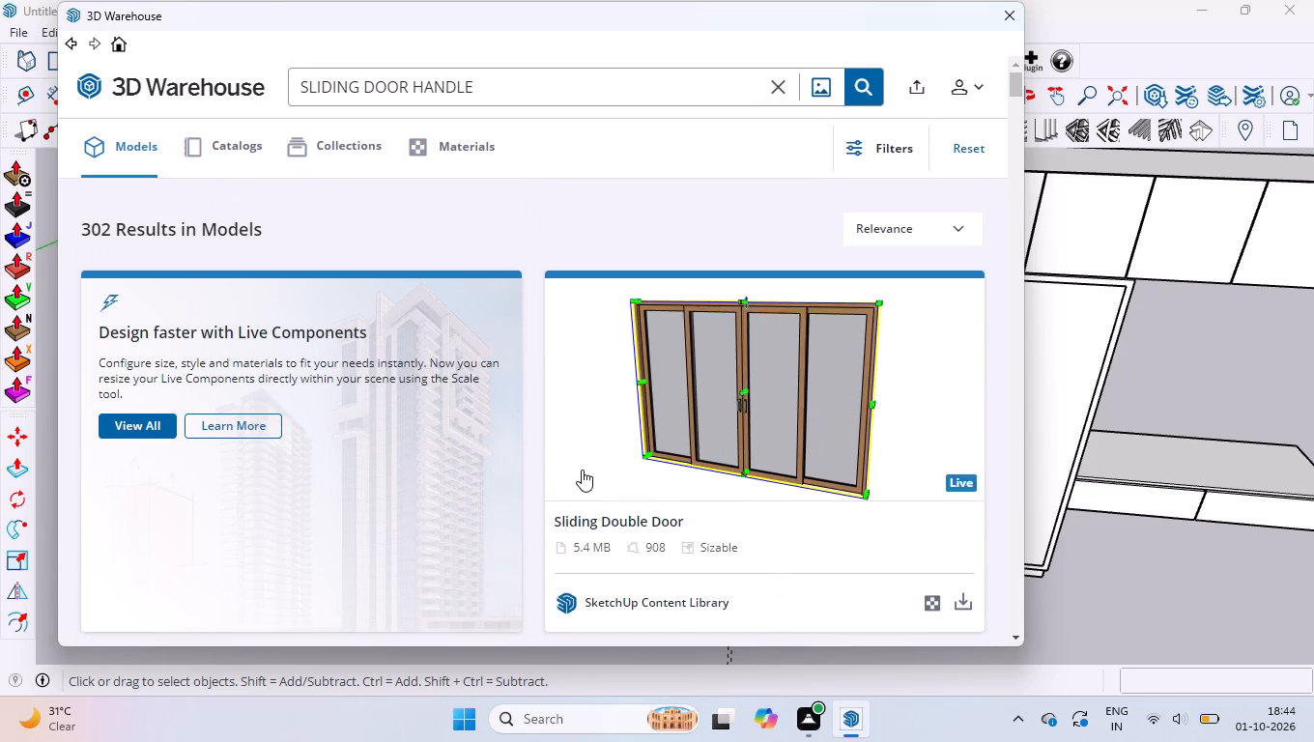
{"action": "scroll", "coordinate": [582, 470], "scroll_direction": "up", "scroll_amount": 1}
{"action": "scroll", "coordinate": [584, 420], "scroll_direction": "down", "scroll_amount": 13}
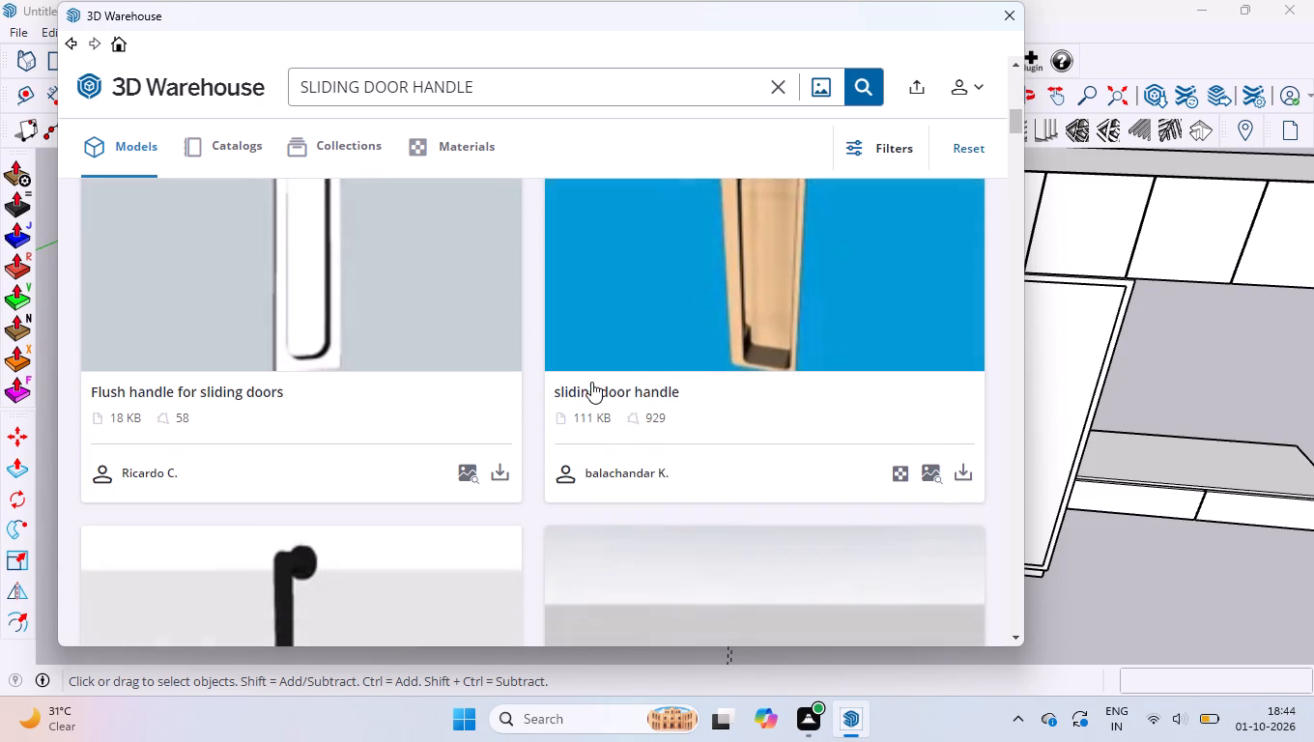
{"action": "scroll", "coordinate": [564, 324], "scroll_direction": "down", "scroll_amount": 8}
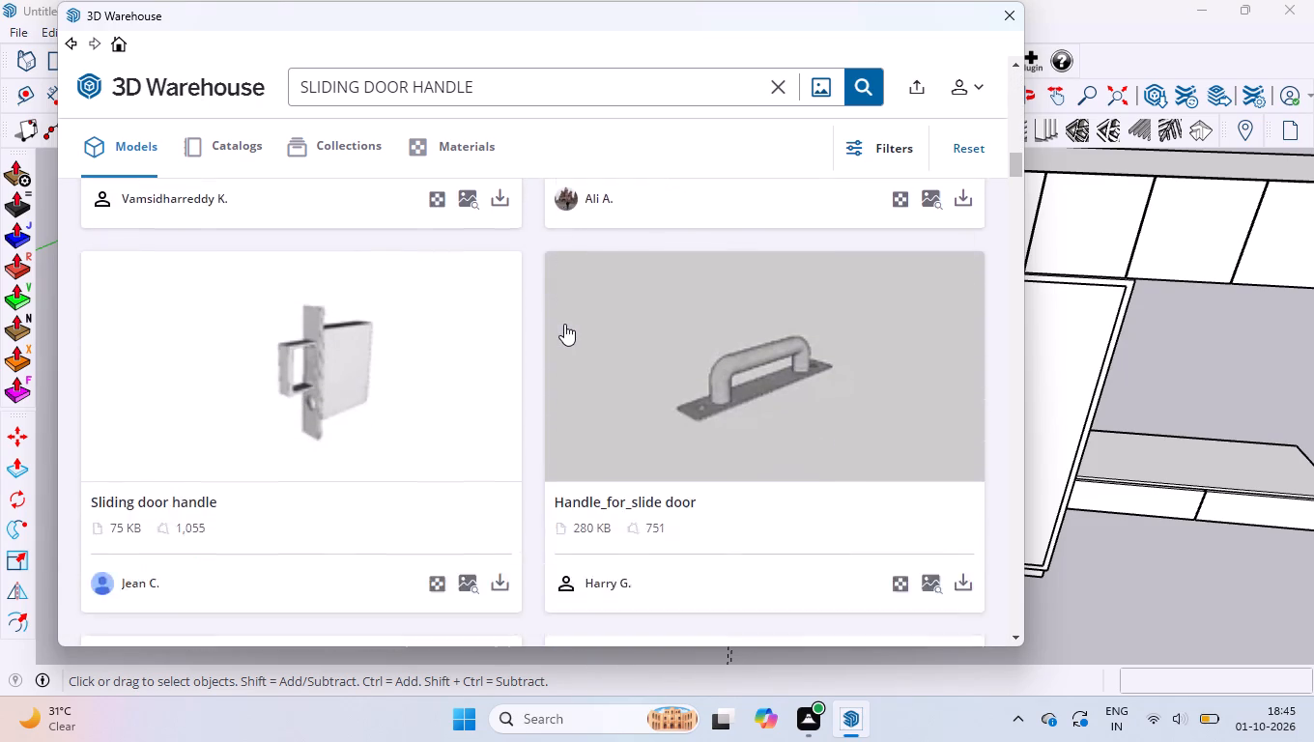
{"action": "scroll", "coordinate": [557, 318], "scroll_direction": "down", "scroll_amount": 14}
{"action": "scroll", "coordinate": [667, 296], "scroll_direction": "down", "scroll_amount": 4}
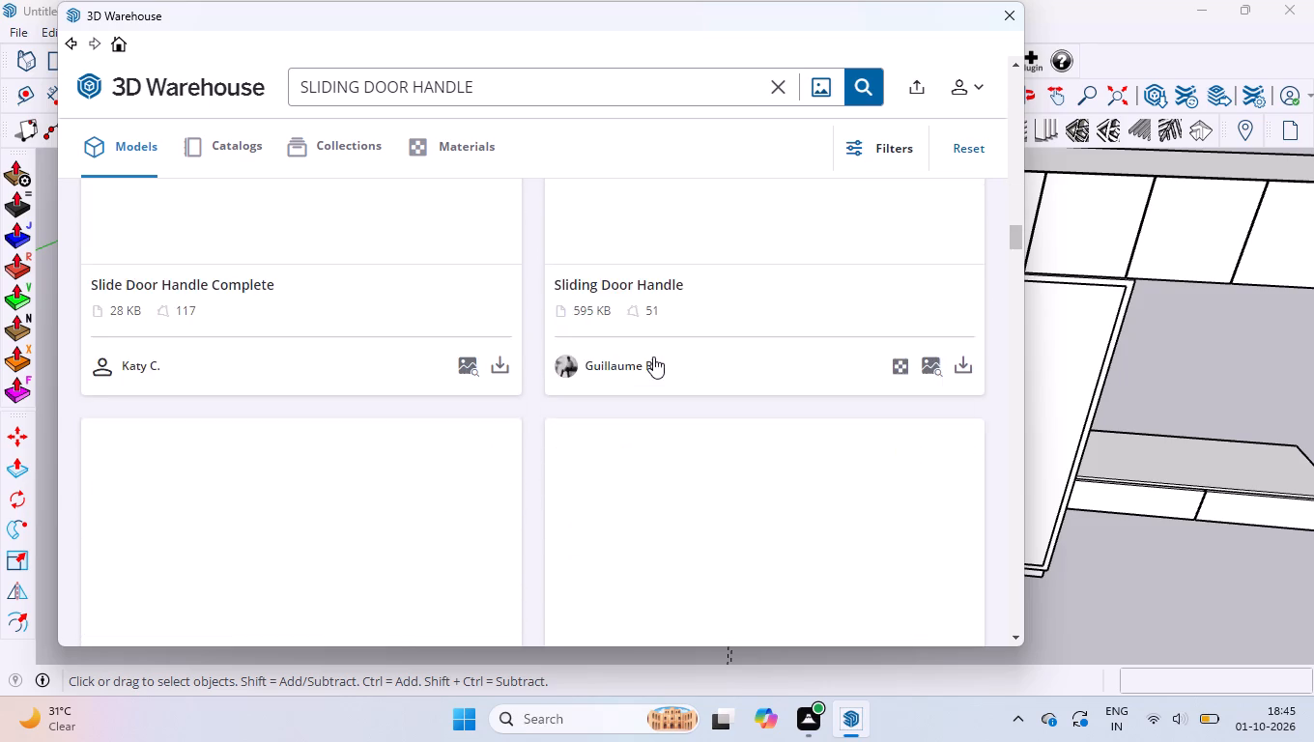
{"action": "scroll", "coordinate": [622, 319], "scroll_direction": "up", "scroll_amount": 9}
{"action": "scroll", "coordinate": [612, 352], "scroll_direction": "down", "scroll_amount": 3}
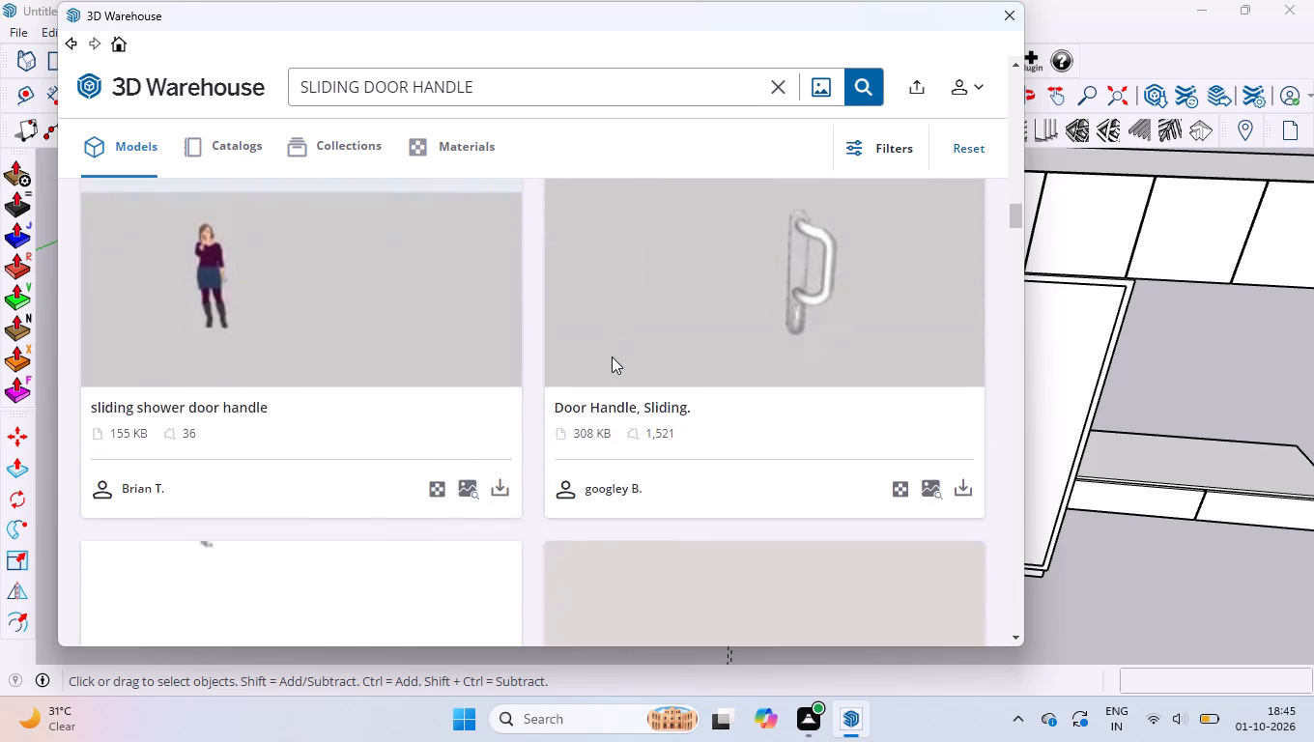
{"action": "scroll", "coordinate": [612, 357], "scroll_direction": "down", "scroll_amount": 11}
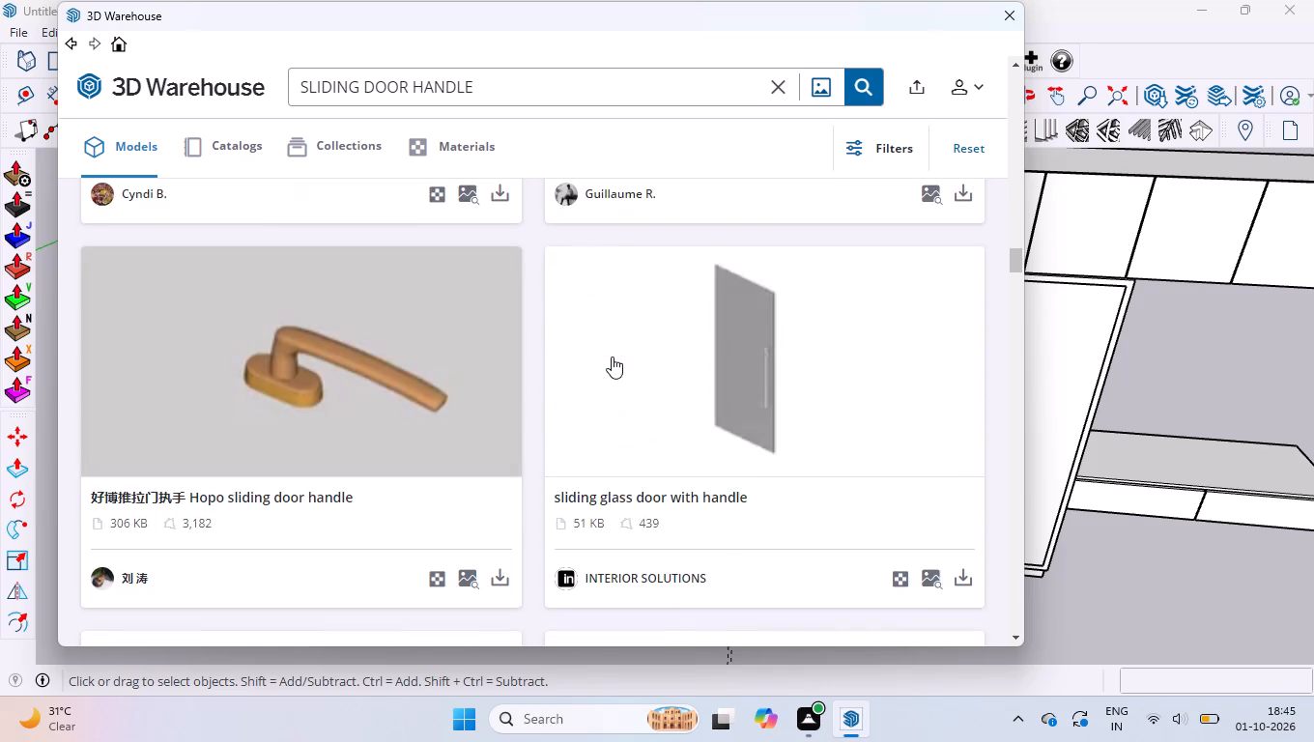
{"action": "scroll", "coordinate": [612, 357], "scroll_direction": "down", "scroll_amount": 9}
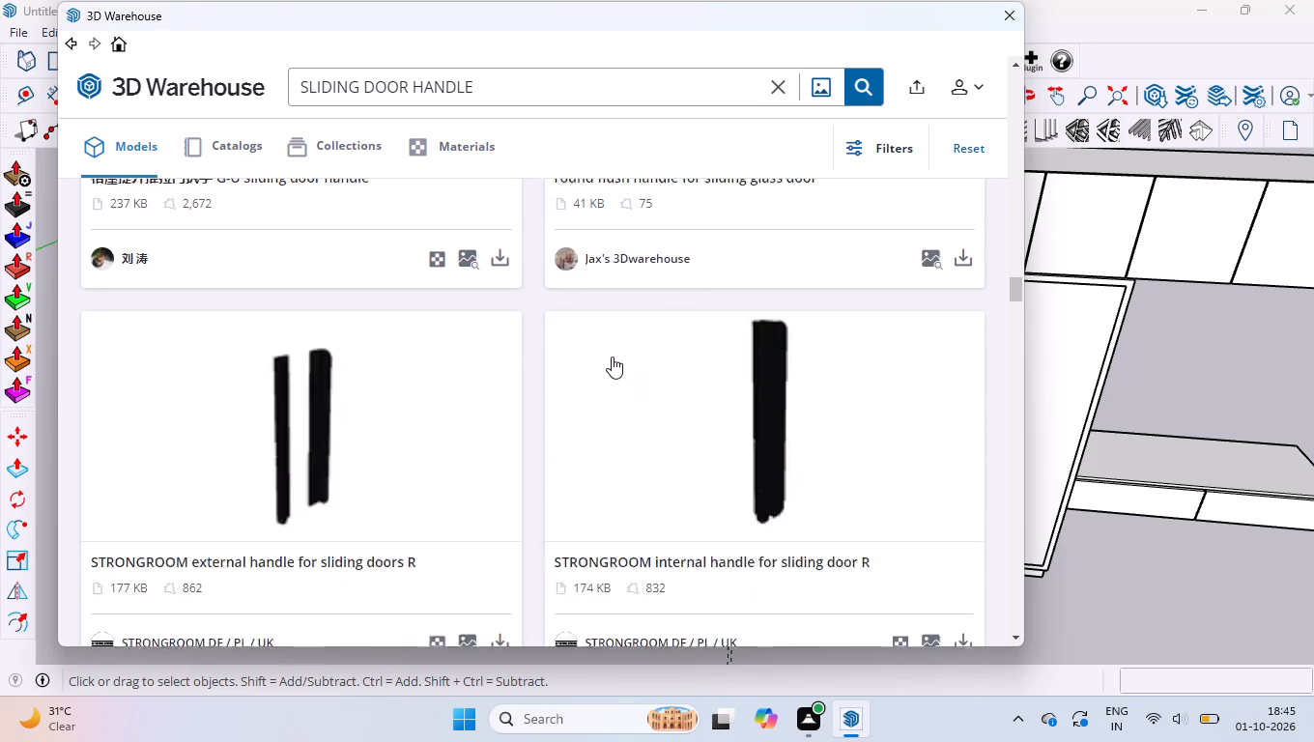
{"action": "scroll", "coordinate": [612, 357], "scroll_direction": "down", "scroll_amount": 6}
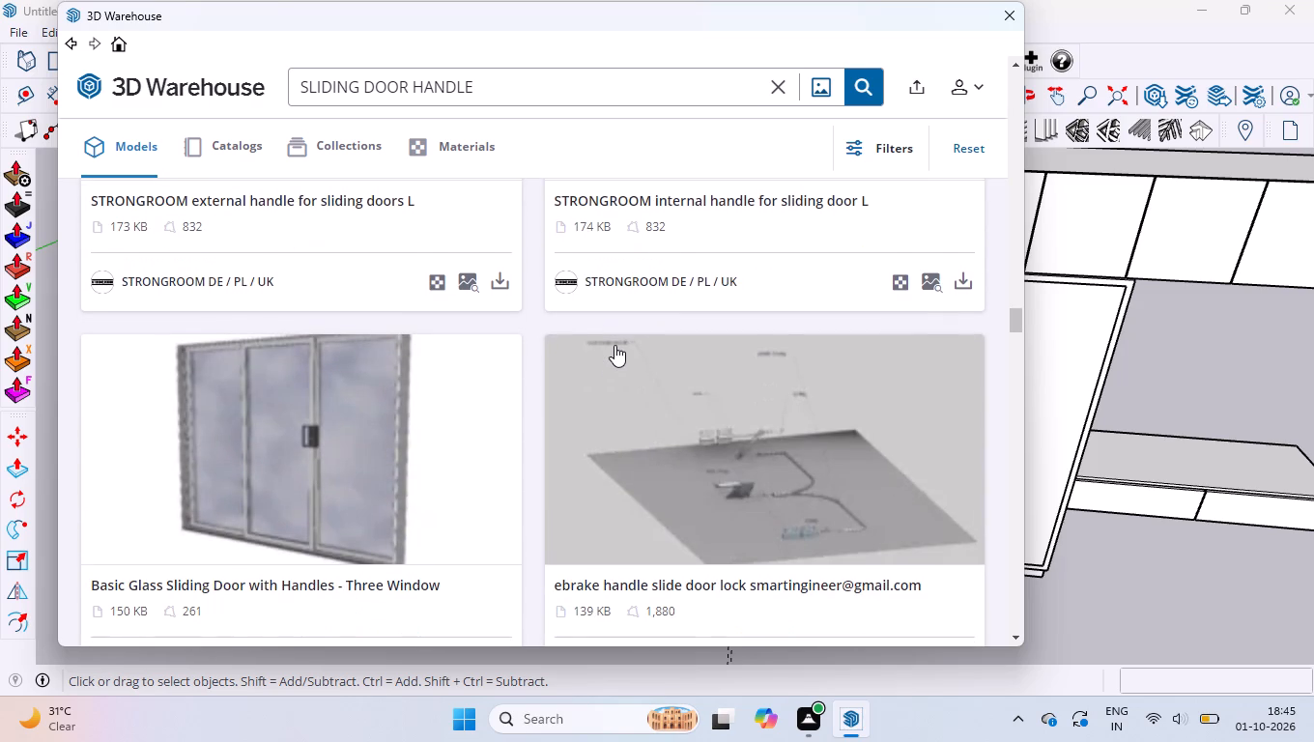
Search 3D Warehouse again for "sliding door handle".
{"action": "left_click_drag", "start_coordinate": [538, 92], "coordinate": [39, 81]}
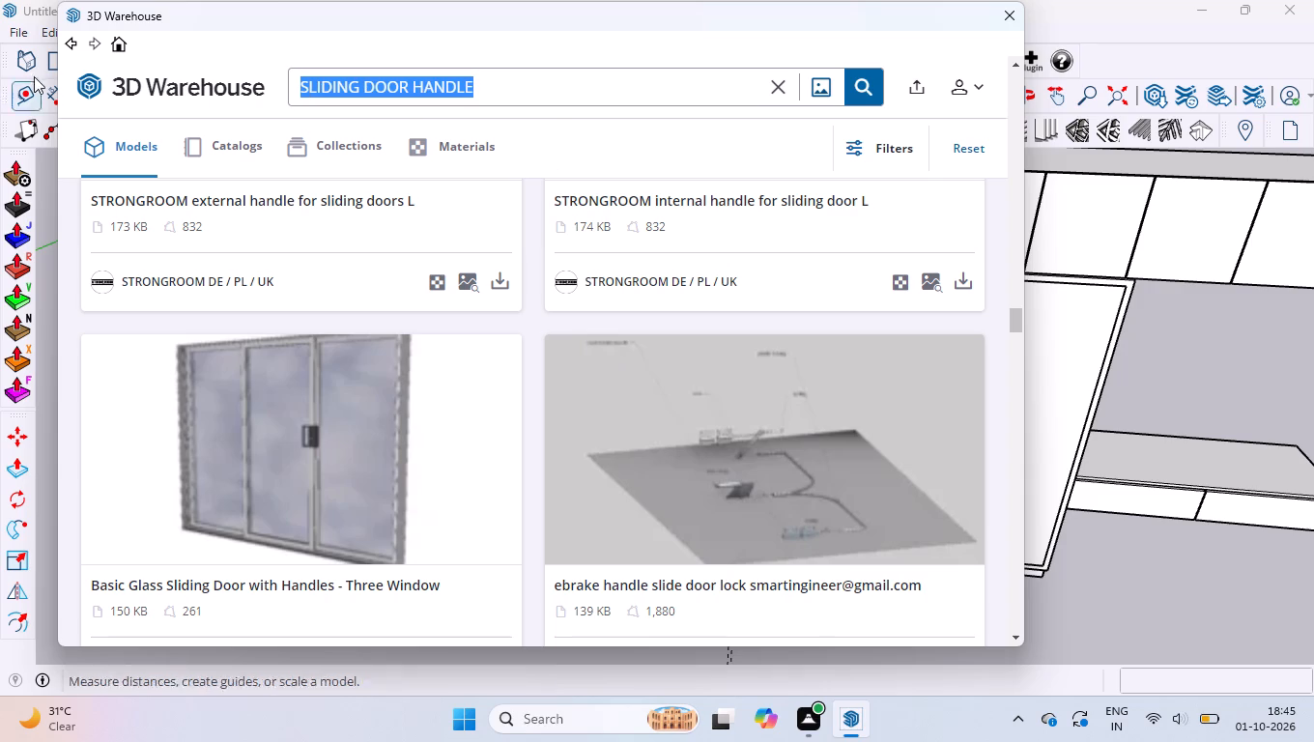
{"action": "type", "text": "sliding door handle"}
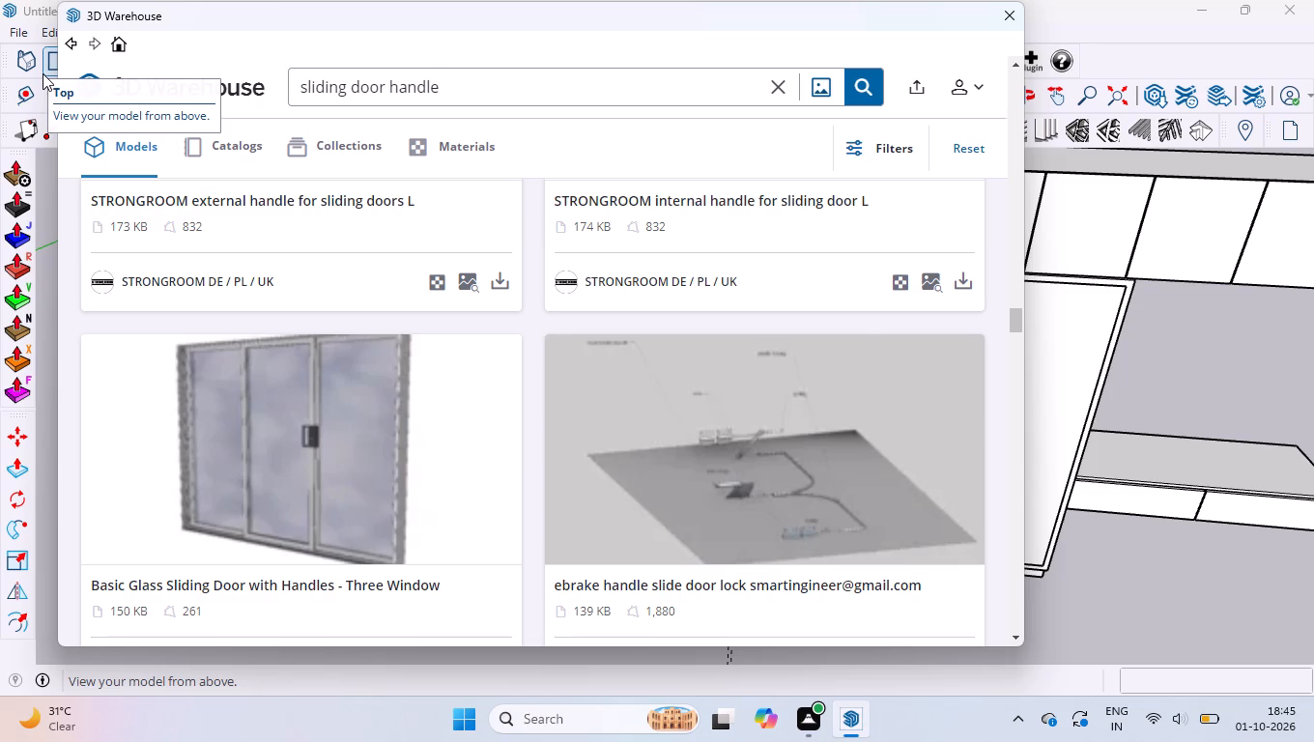
{"action": "key", "text": "Return"}
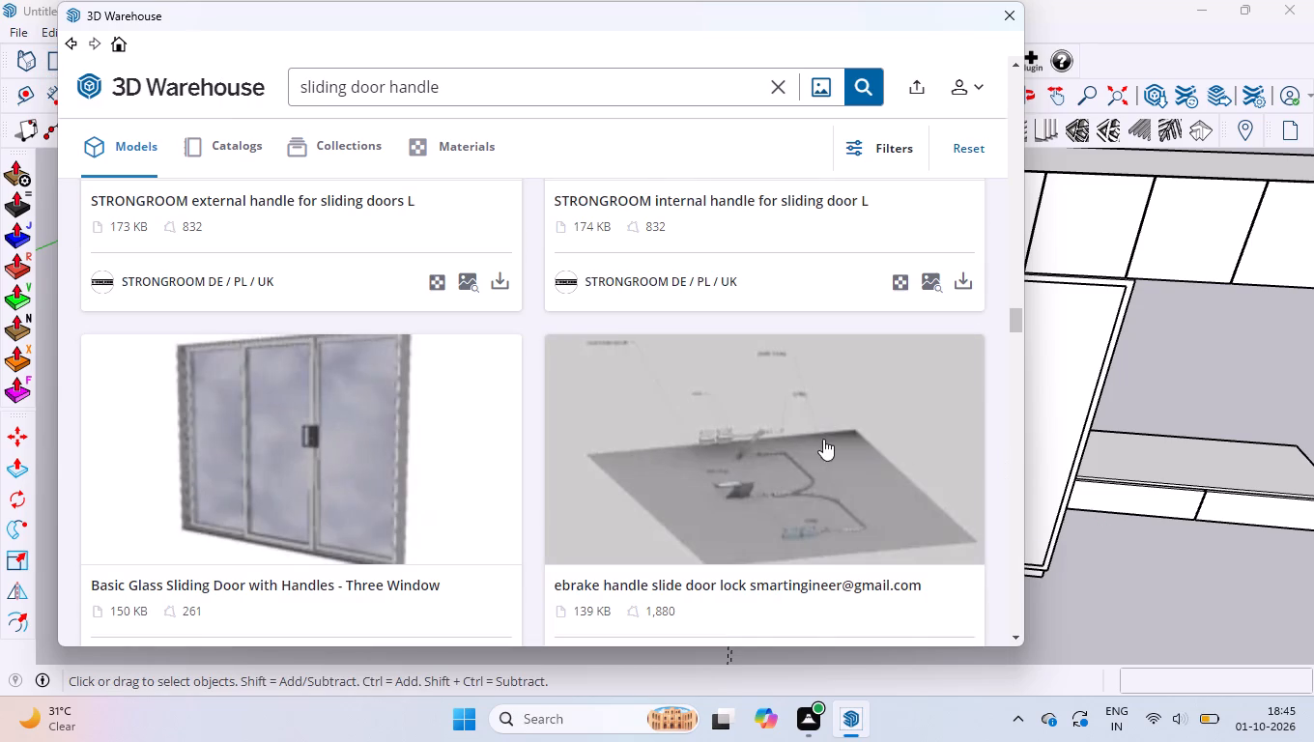
Download the "Flush handle for sliding doors" model and load it directly into the current SketchUp model.
{"action": "scroll", "coordinate": [854, 478], "scroll_direction": "up", "scroll_amount": 3}
{"action": "left_click_drag", "start_coordinate": [1009, 307], "coordinate": [996, 180]}
{"action": "scroll", "coordinate": [985, 224], "scroll_direction": "up", "scroll_amount": 7}
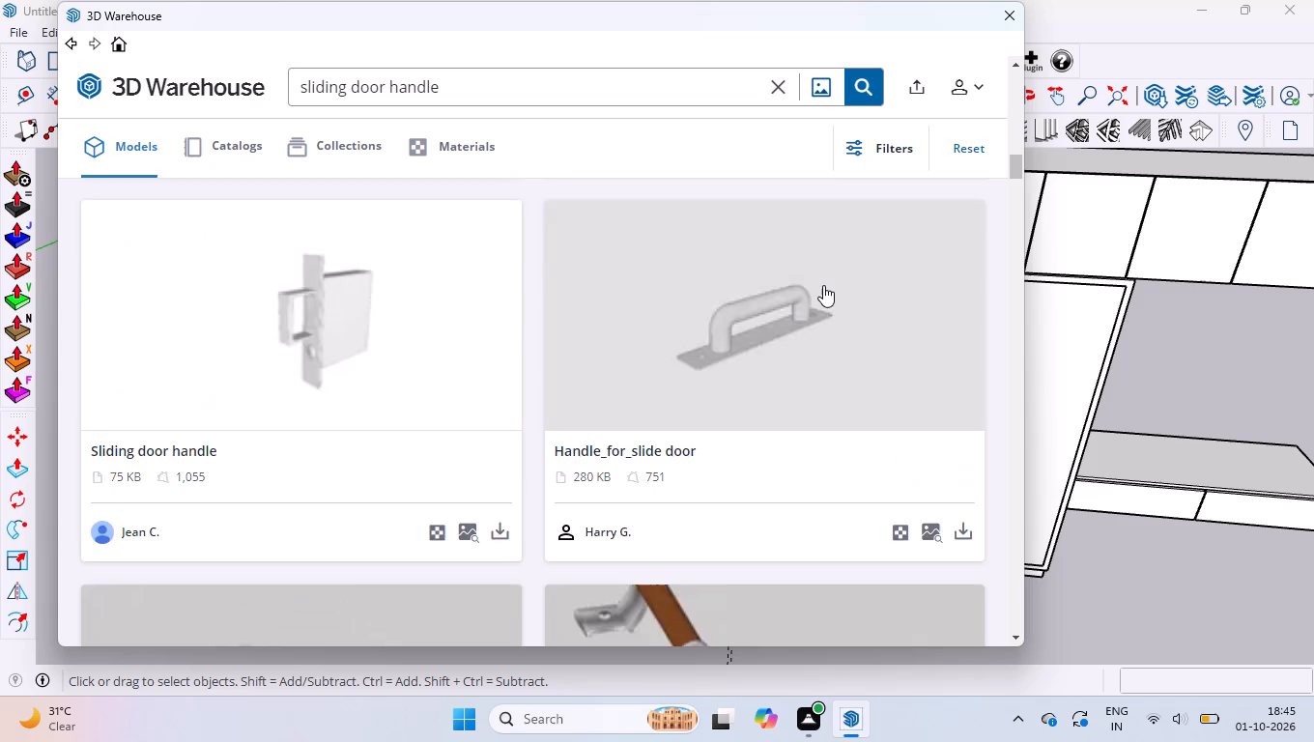
{"action": "scroll", "coordinate": [823, 285], "scroll_direction": "up", "scroll_amount": 13}
{"action": "scroll", "coordinate": [696, 366], "scroll_direction": "up", "scroll_amount": 12}
{"action": "scroll", "coordinate": [692, 351], "scroll_direction": "down", "scroll_amount": 4}
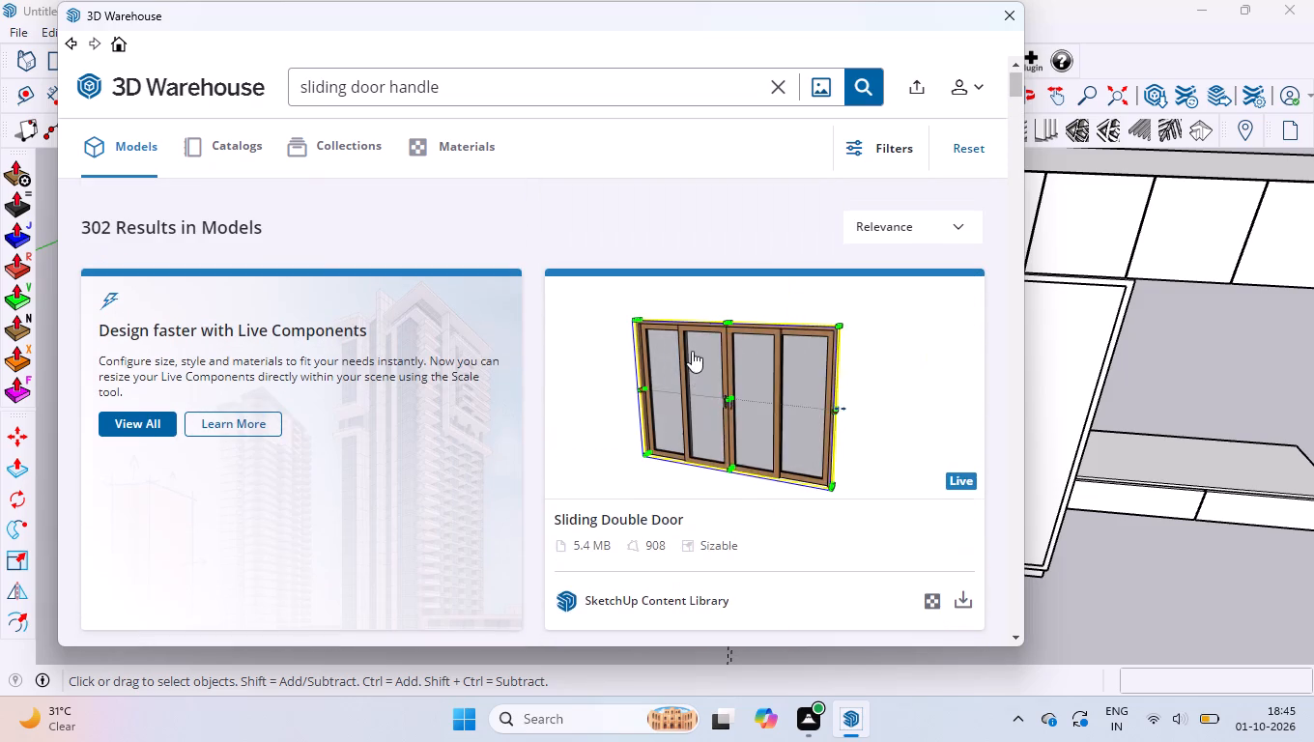
{"action": "scroll", "coordinate": [692, 351], "scroll_direction": "down", "scroll_amount": 2}
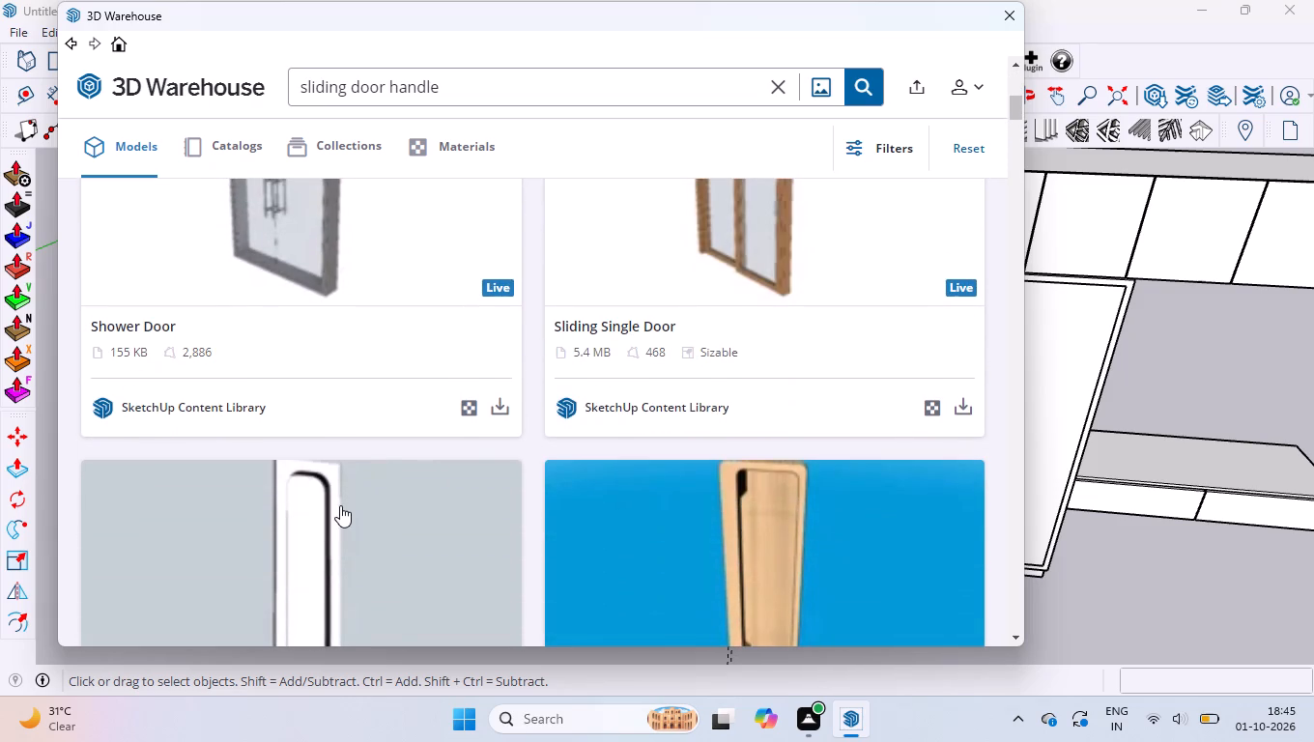
{"action": "left_click", "coordinate": [341, 504]}
{"action": "scroll", "coordinate": [430, 420], "scroll_direction": "down", "scroll_amount": 2}
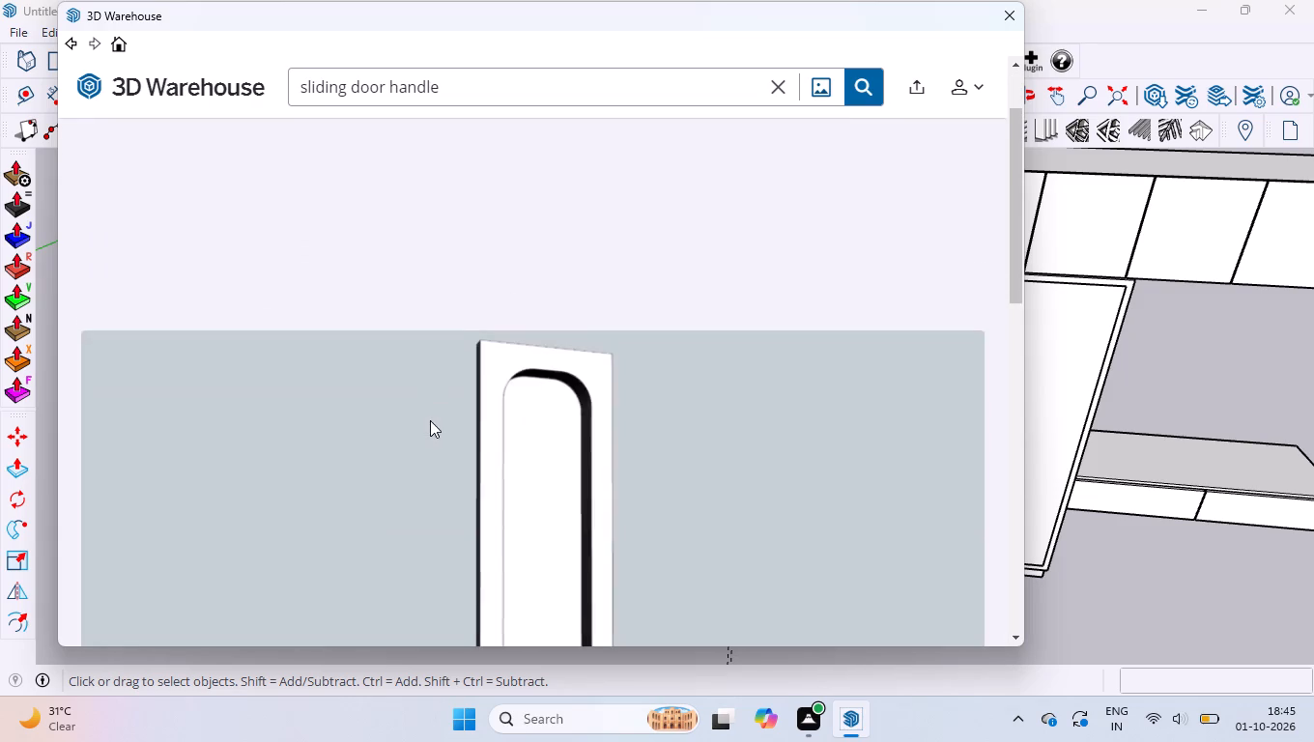
{"action": "scroll", "coordinate": [697, 448], "scroll_direction": "down", "scroll_amount": 5}
{"action": "left_click", "coordinate": [817, 475]}
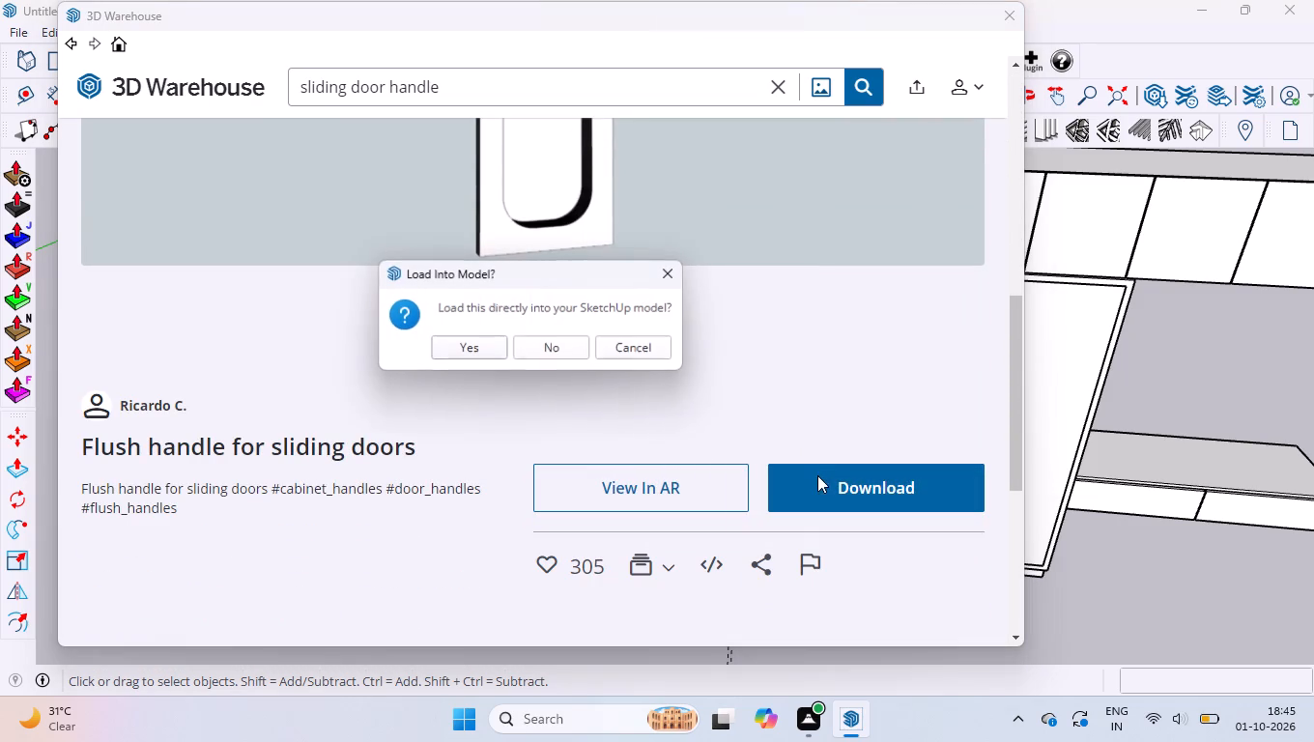
{"action": "left_click", "coordinate": [494, 354]}
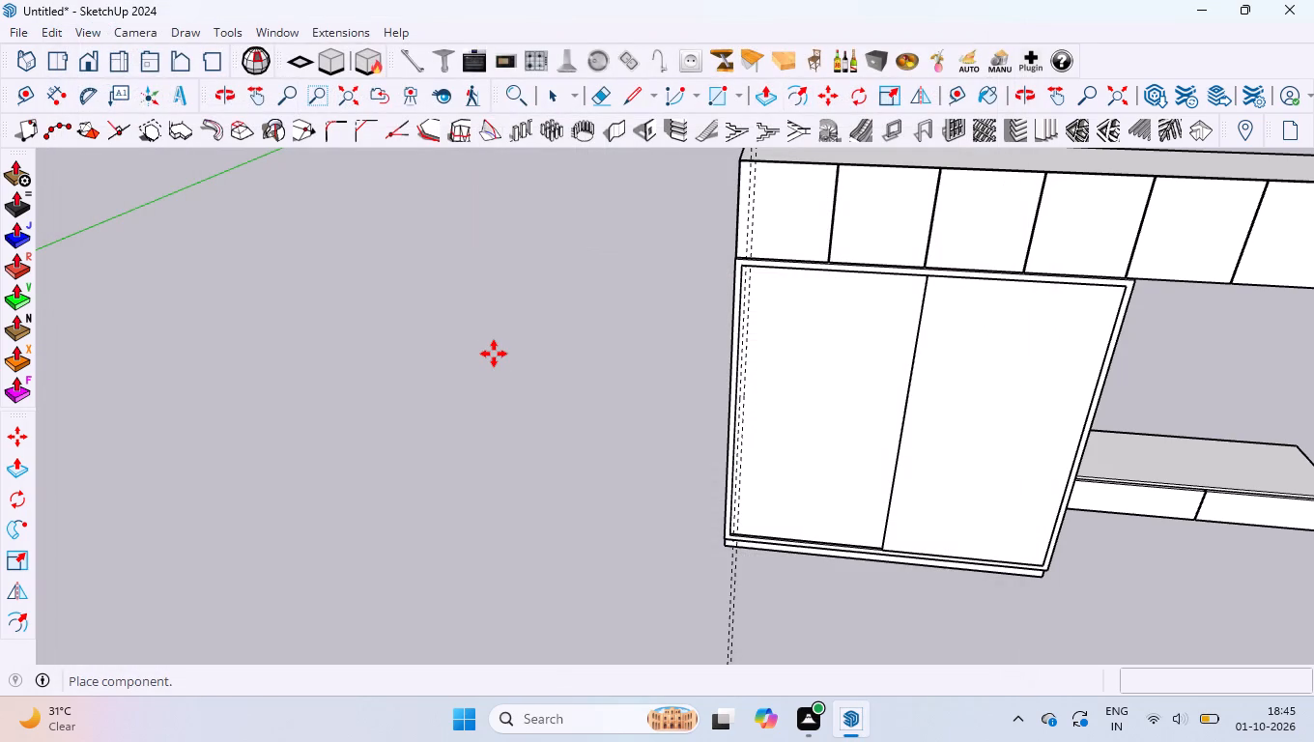
Place the flush handle component in the empty space just outside the wardrobe's left side.
{"action": "scroll", "coordinate": [769, 401], "scroll_direction": "up", "scroll_amount": 15}
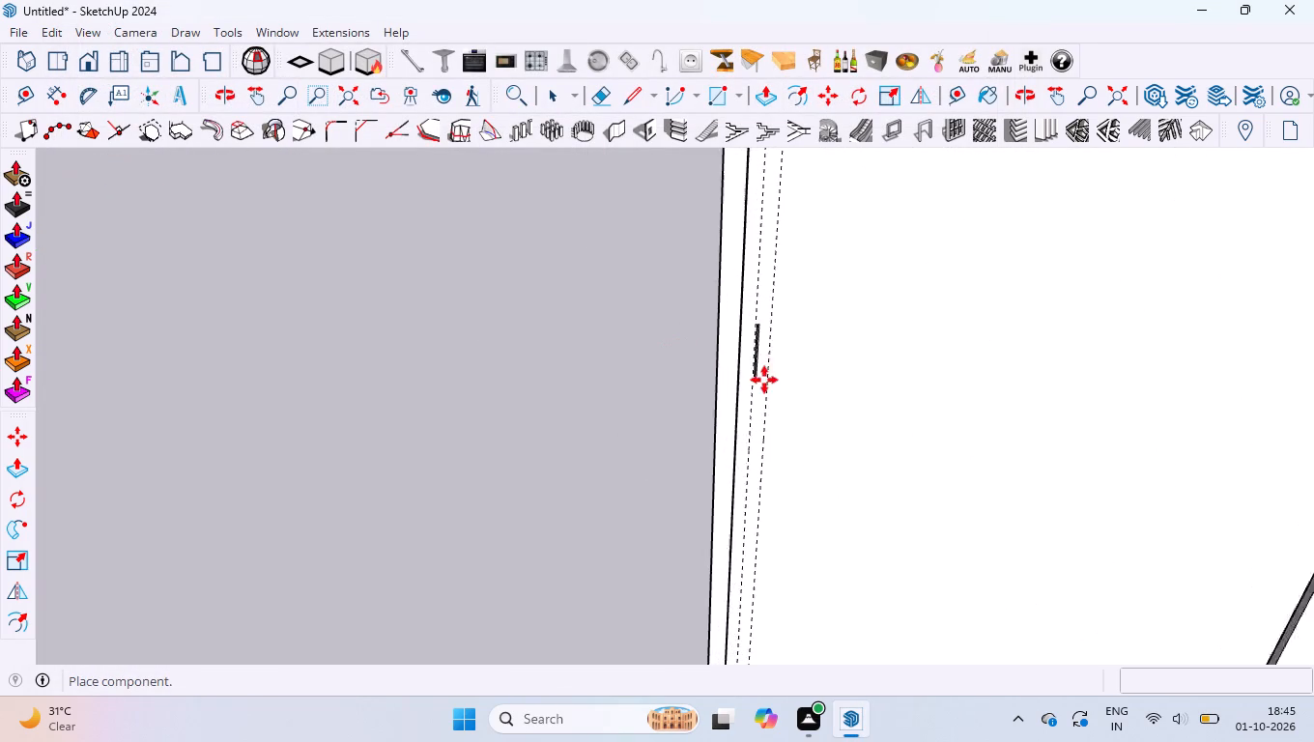
{"action": "scroll", "coordinate": [764, 380], "scroll_direction": "up", "scroll_amount": 12}
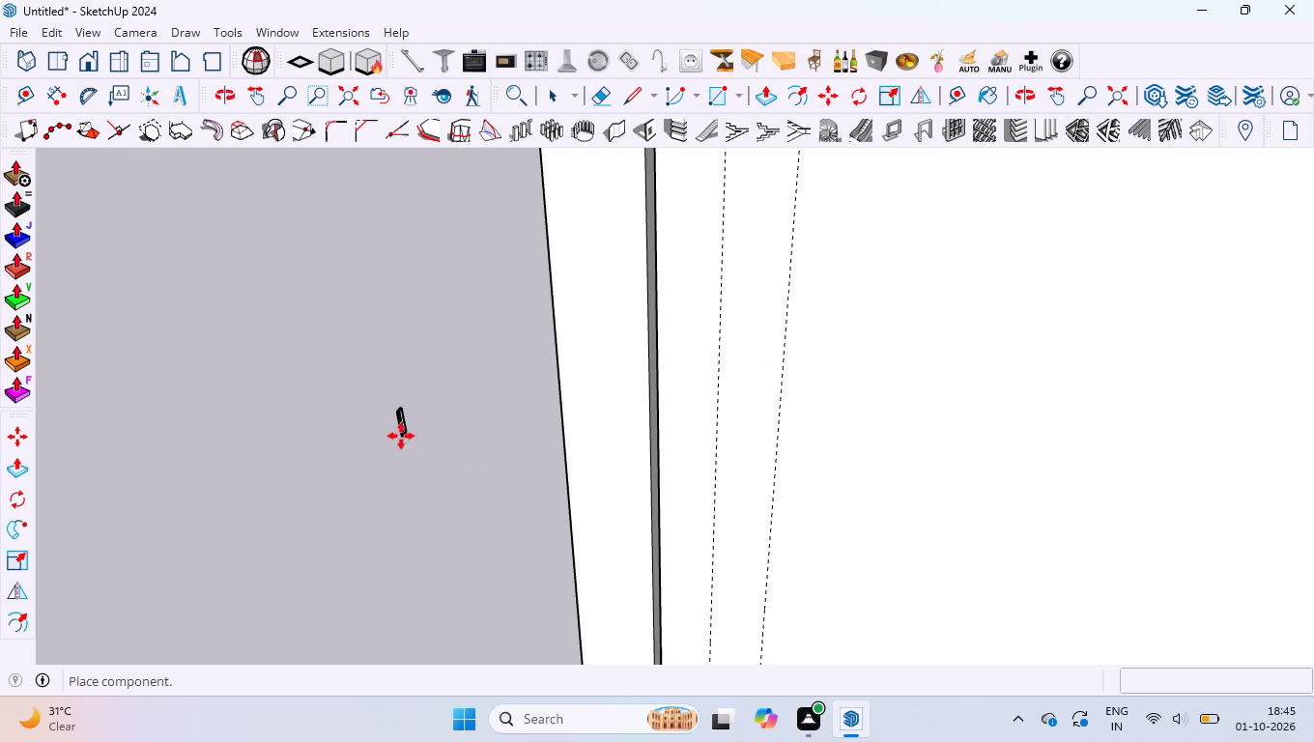
{"action": "scroll", "coordinate": [445, 455], "scroll_direction": "up", "scroll_amount": 10}
{"action": "scroll", "coordinate": [515, 347], "scroll_direction": "down", "scroll_amount": 10}
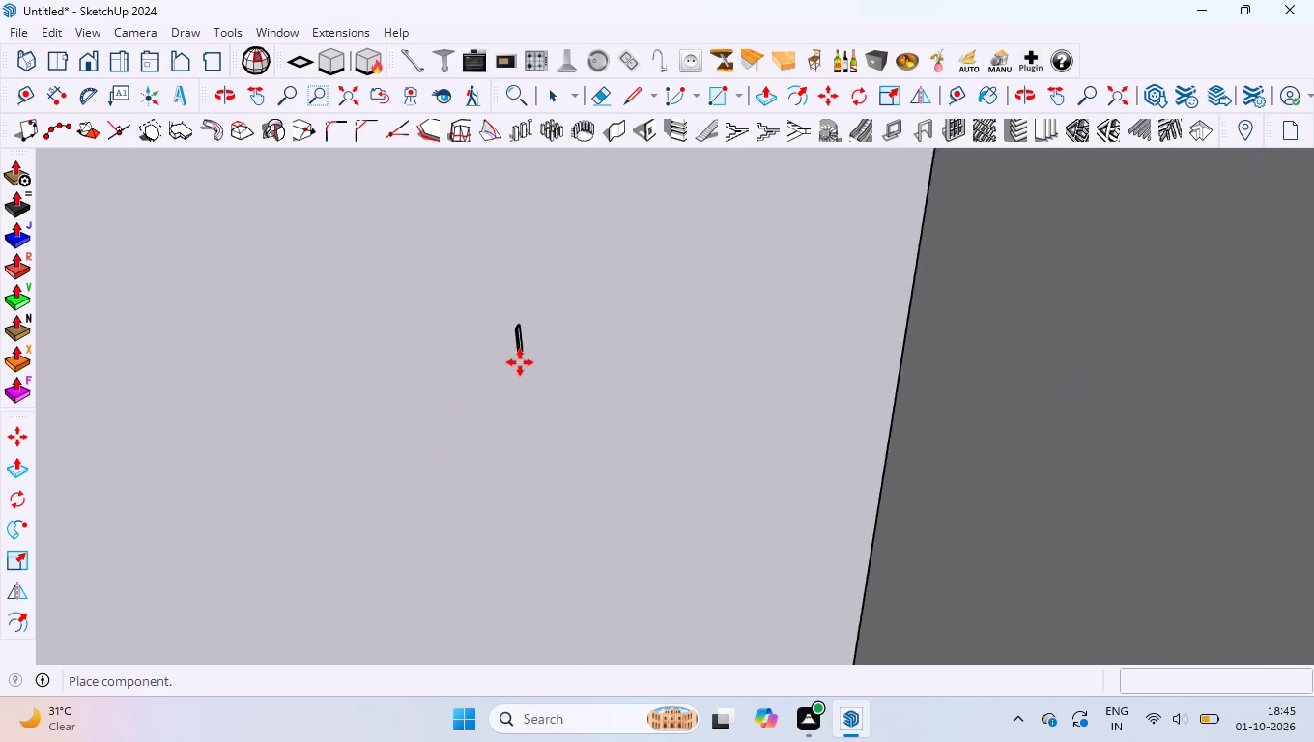
{"action": "scroll", "coordinate": [520, 362], "scroll_direction": "down", "scroll_amount": 13}
{"action": "left_click", "coordinate": [478, 509]}
Rotate the flush handle 90 degrees about the vertical blue axis, around its bottom corner.
{"action": "scroll", "coordinate": [490, 513], "scroll_direction": "up", "scroll_amount": 6}
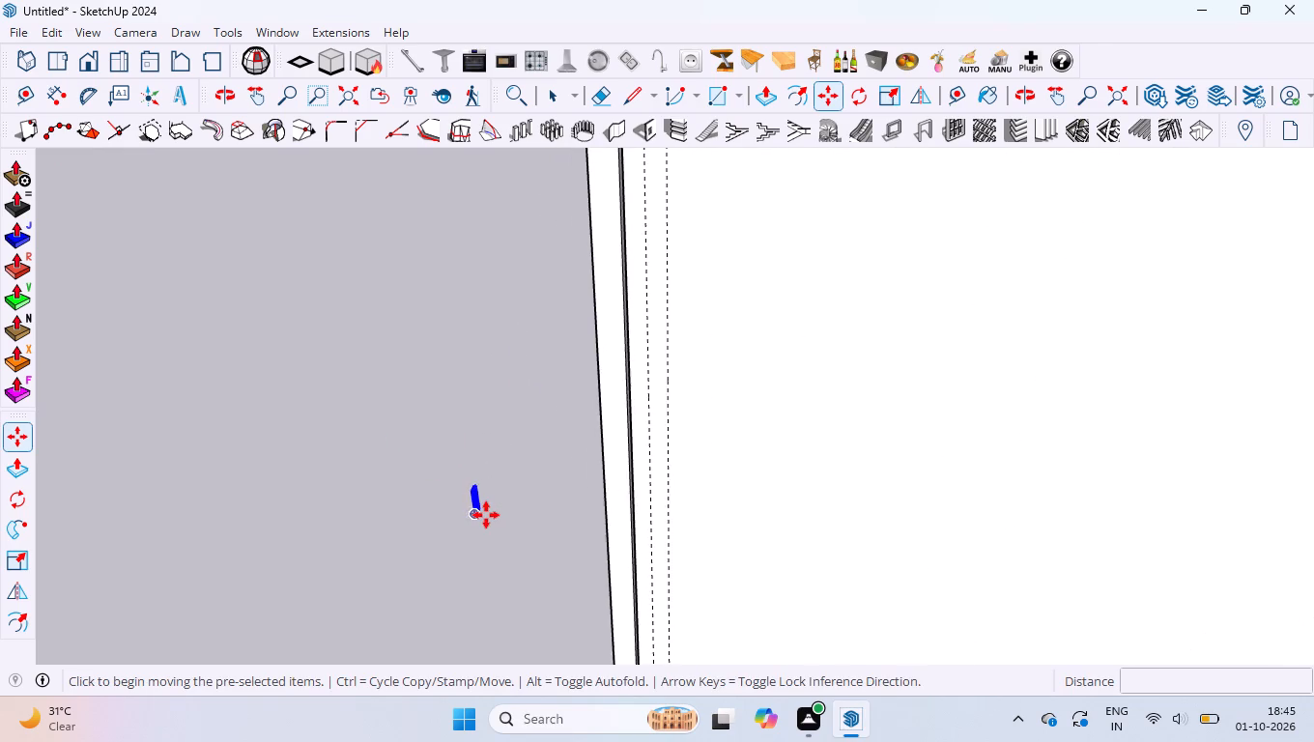
{"action": "scroll", "coordinate": [486, 515], "scroll_direction": "up", "scroll_amount": 15}
{"action": "scroll", "coordinate": [468, 494], "scroll_direction": "up", "scroll_amount": 10}
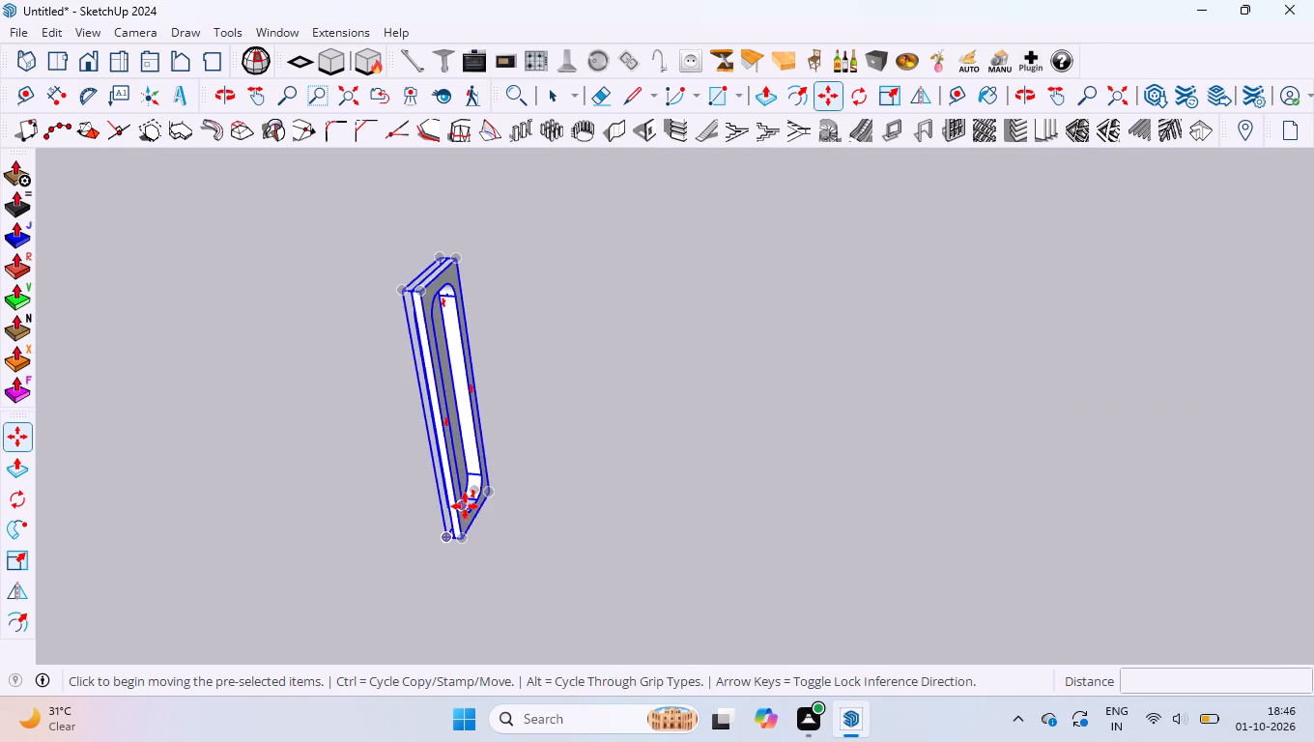
{"action": "scroll", "coordinate": [470, 537], "scroll_direction": "up", "scroll_amount": 5}
{"action": "key", "text": "q"}
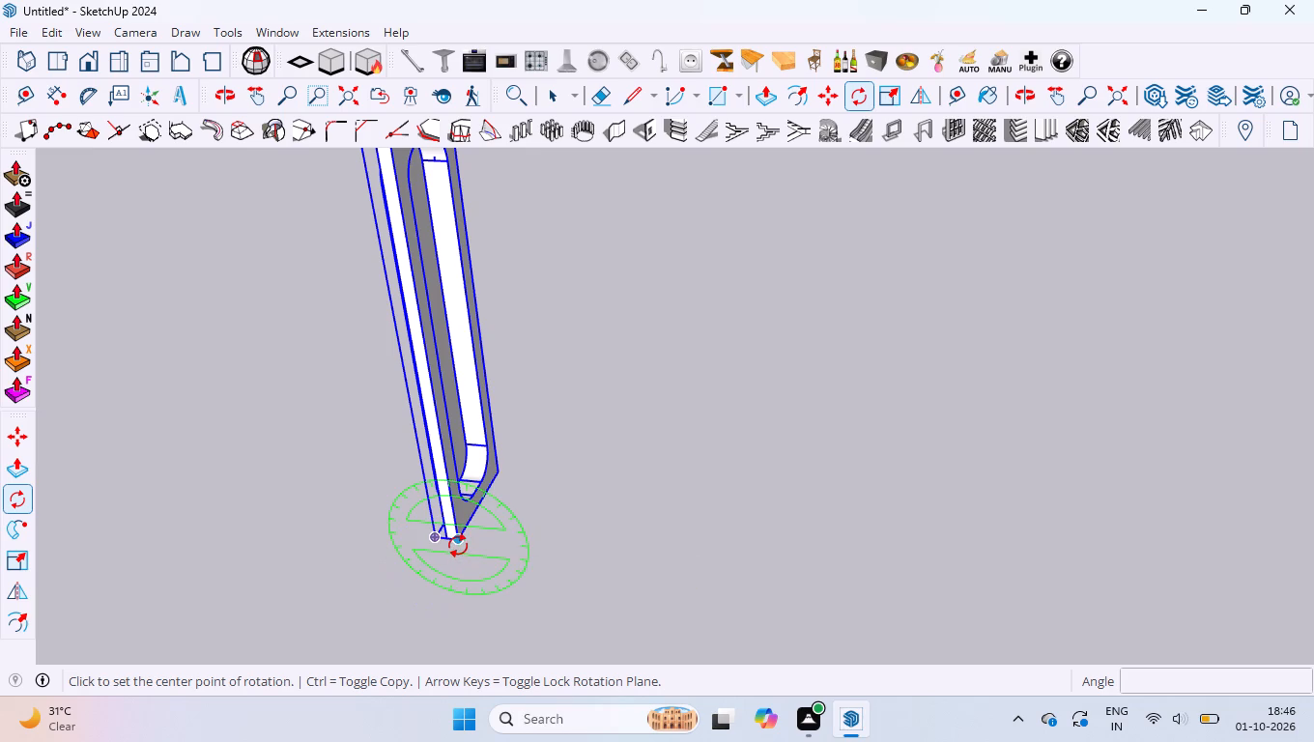
{"action": "key", "text": "Up"}
{"action": "left_click", "coordinate": [459, 543]}
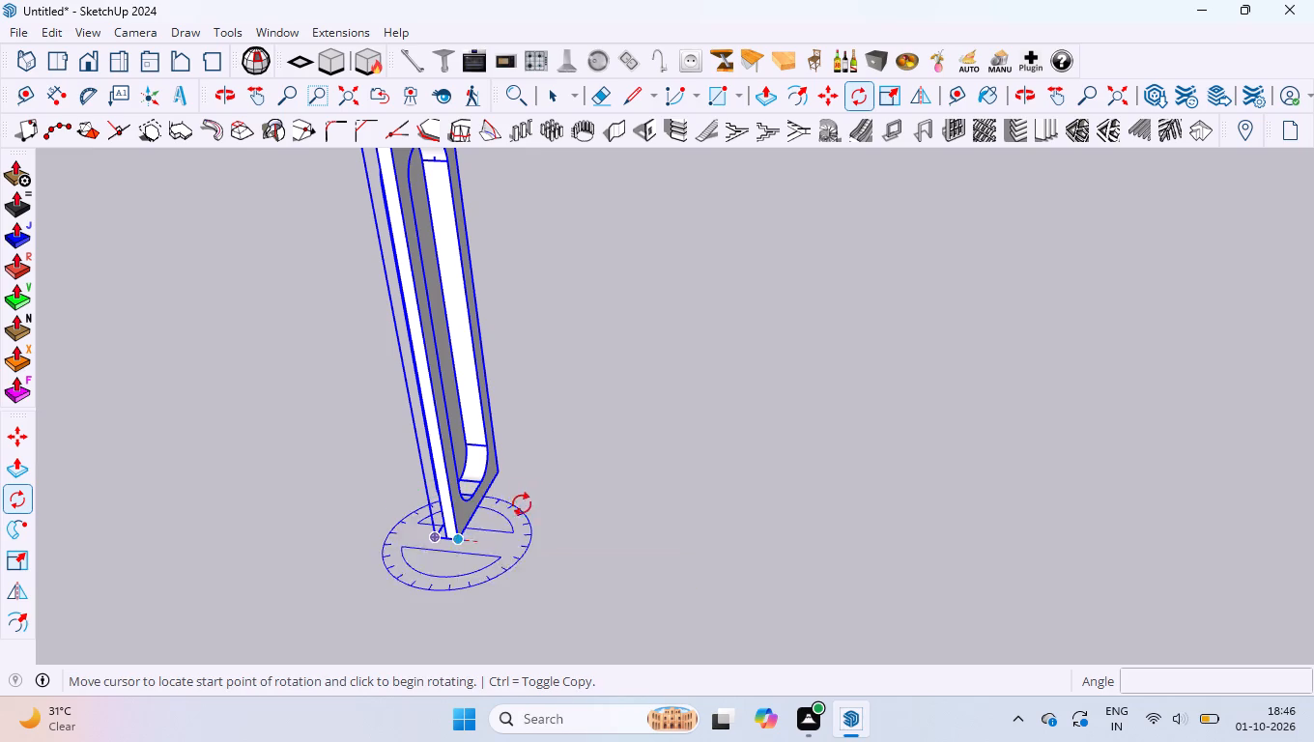
{"action": "left_click", "coordinate": [499, 469]}
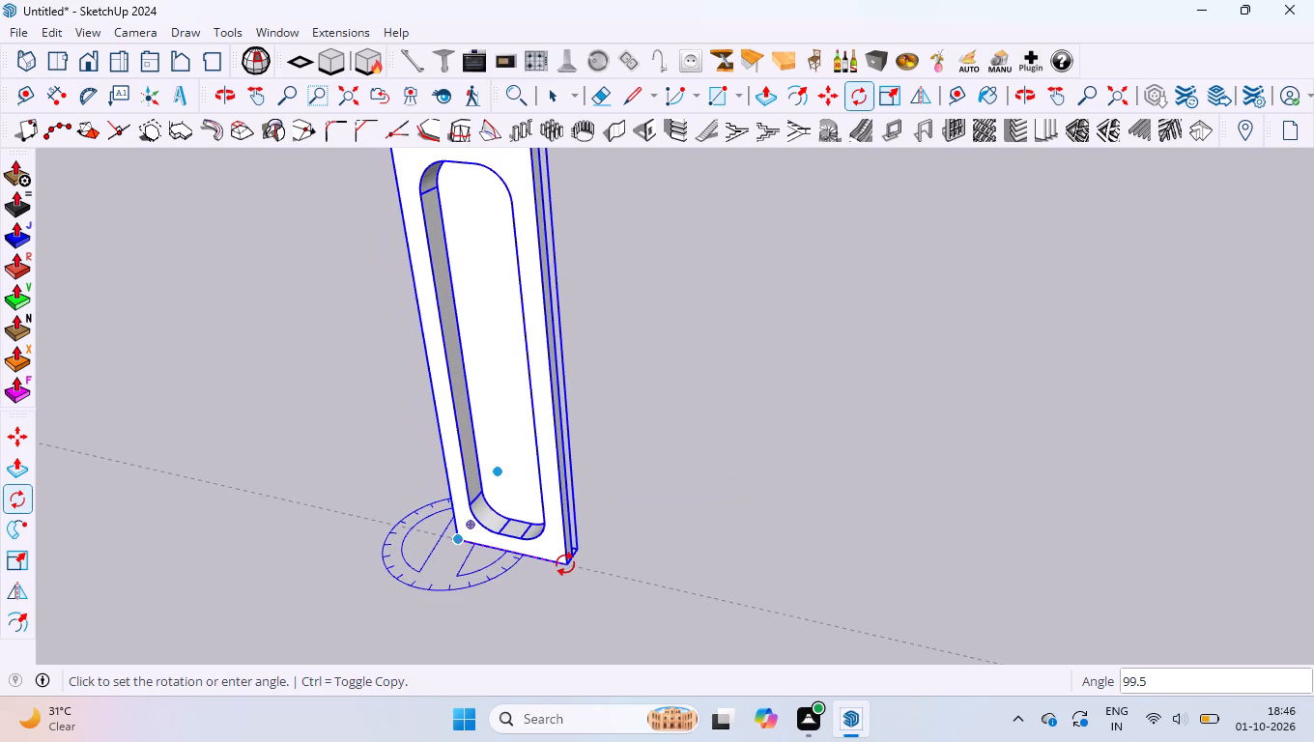
{"action": "type", "text": "90"}
{"action": "key", "text": "Return"}
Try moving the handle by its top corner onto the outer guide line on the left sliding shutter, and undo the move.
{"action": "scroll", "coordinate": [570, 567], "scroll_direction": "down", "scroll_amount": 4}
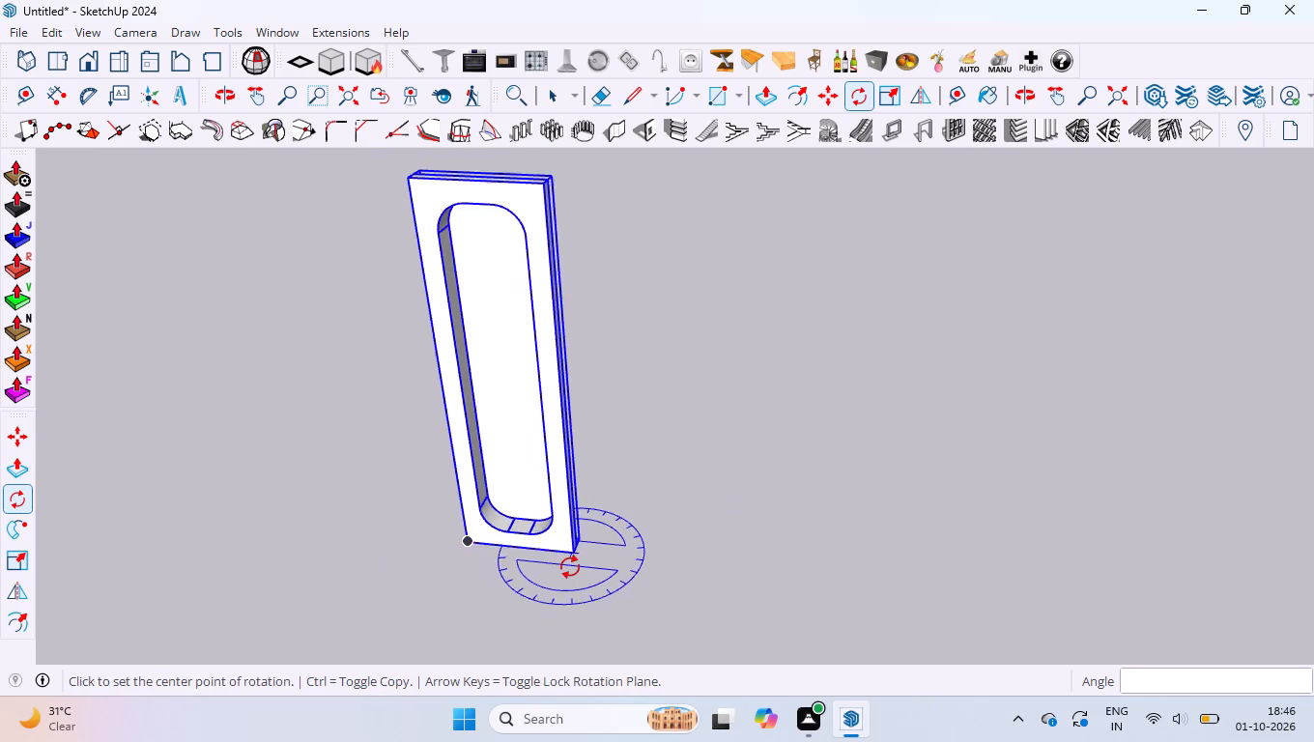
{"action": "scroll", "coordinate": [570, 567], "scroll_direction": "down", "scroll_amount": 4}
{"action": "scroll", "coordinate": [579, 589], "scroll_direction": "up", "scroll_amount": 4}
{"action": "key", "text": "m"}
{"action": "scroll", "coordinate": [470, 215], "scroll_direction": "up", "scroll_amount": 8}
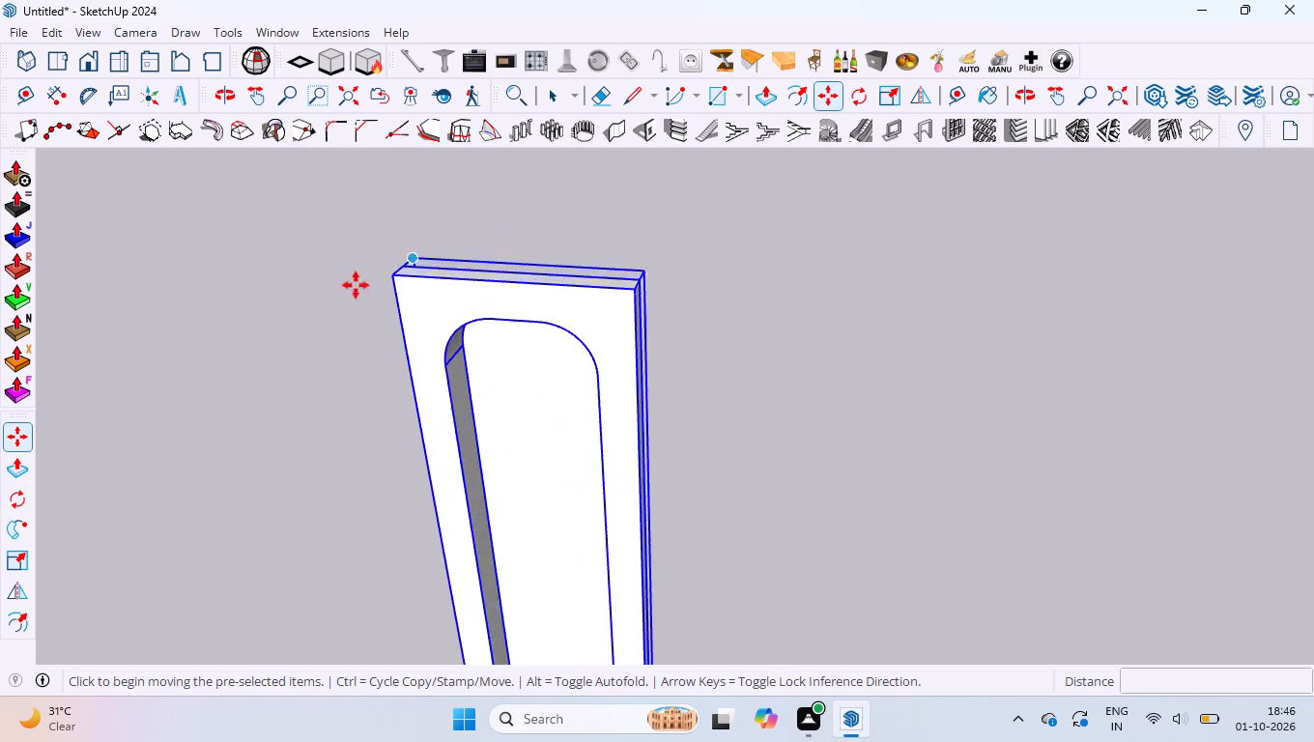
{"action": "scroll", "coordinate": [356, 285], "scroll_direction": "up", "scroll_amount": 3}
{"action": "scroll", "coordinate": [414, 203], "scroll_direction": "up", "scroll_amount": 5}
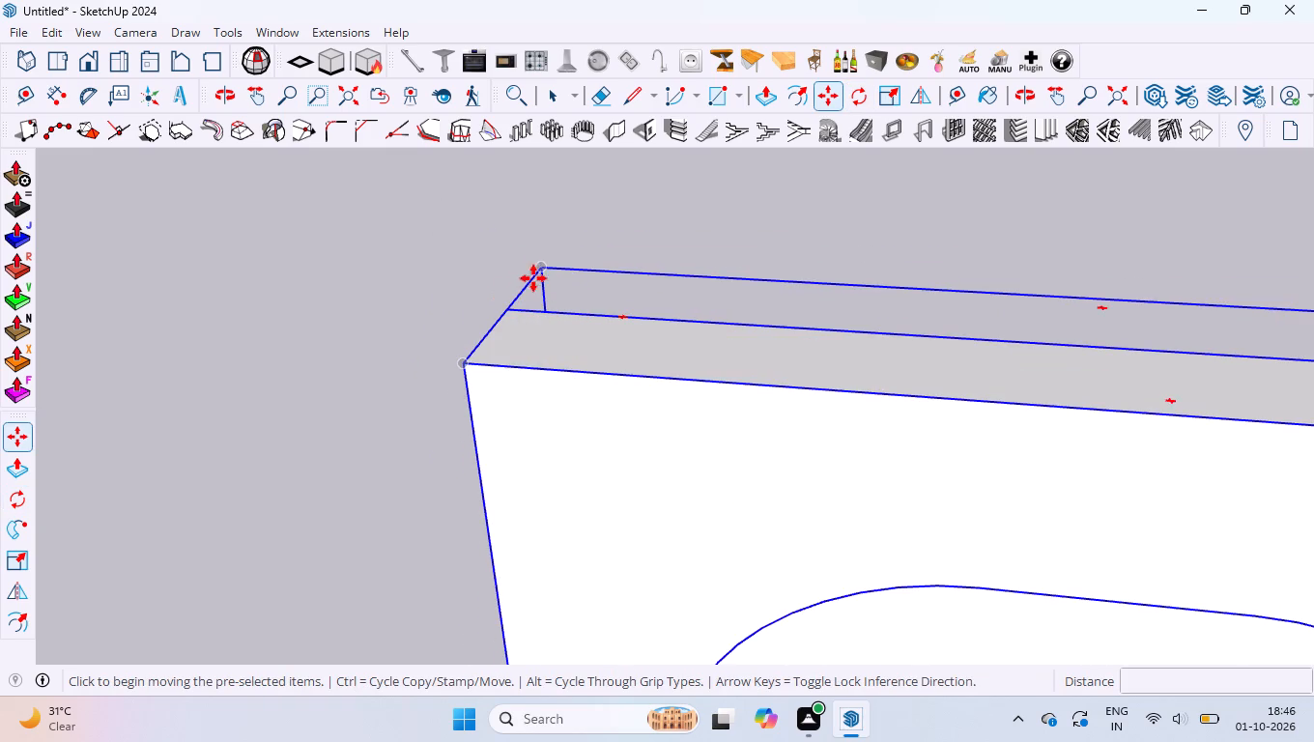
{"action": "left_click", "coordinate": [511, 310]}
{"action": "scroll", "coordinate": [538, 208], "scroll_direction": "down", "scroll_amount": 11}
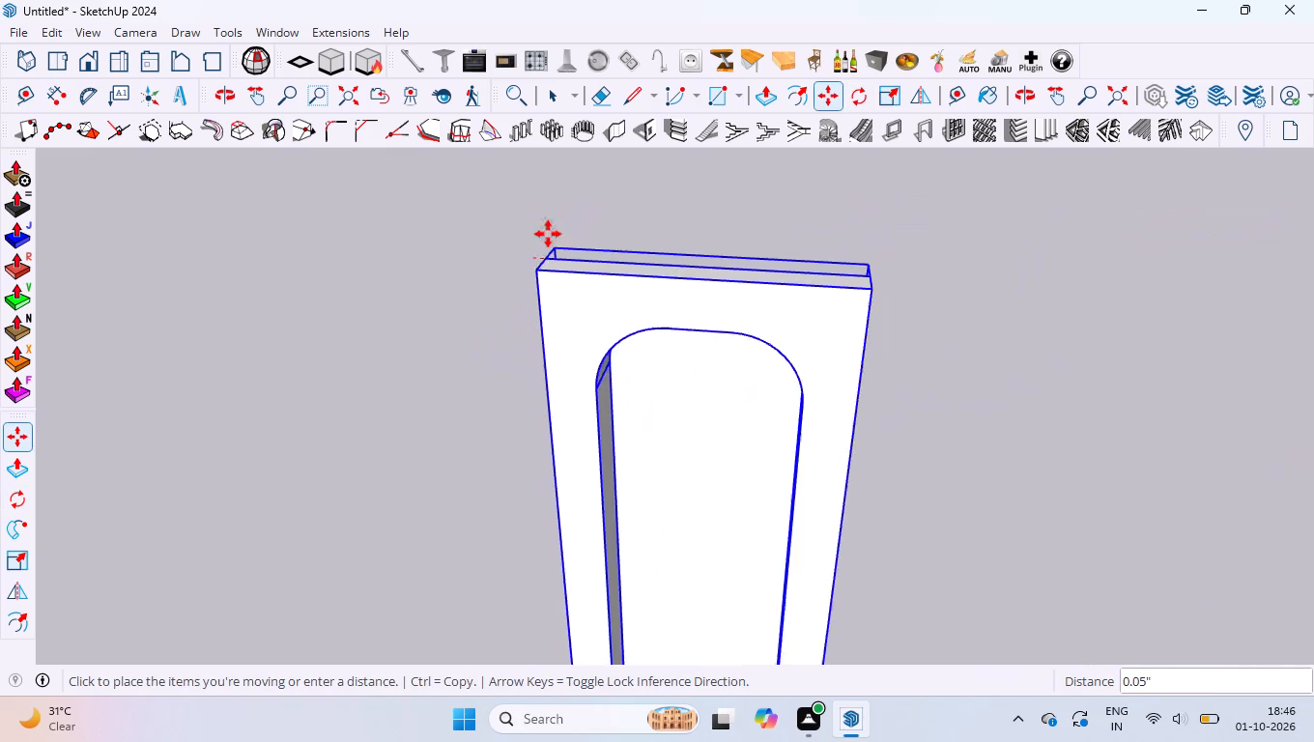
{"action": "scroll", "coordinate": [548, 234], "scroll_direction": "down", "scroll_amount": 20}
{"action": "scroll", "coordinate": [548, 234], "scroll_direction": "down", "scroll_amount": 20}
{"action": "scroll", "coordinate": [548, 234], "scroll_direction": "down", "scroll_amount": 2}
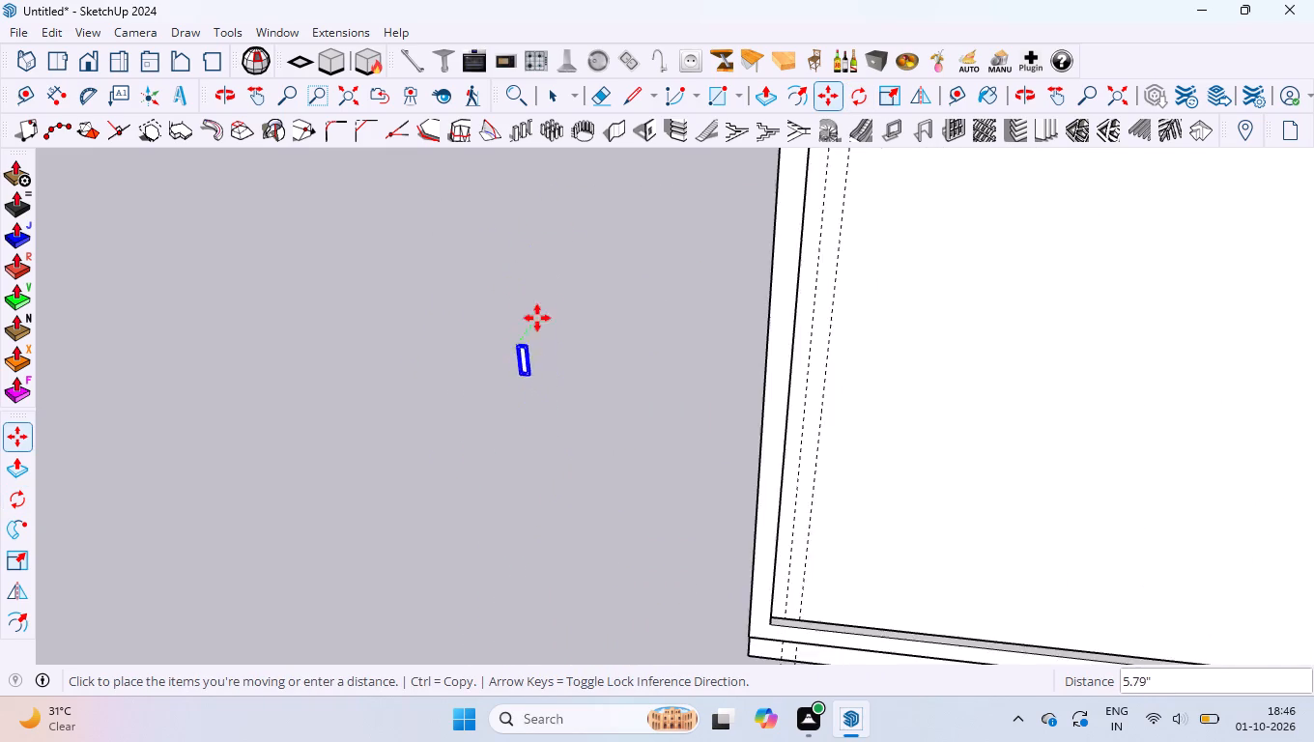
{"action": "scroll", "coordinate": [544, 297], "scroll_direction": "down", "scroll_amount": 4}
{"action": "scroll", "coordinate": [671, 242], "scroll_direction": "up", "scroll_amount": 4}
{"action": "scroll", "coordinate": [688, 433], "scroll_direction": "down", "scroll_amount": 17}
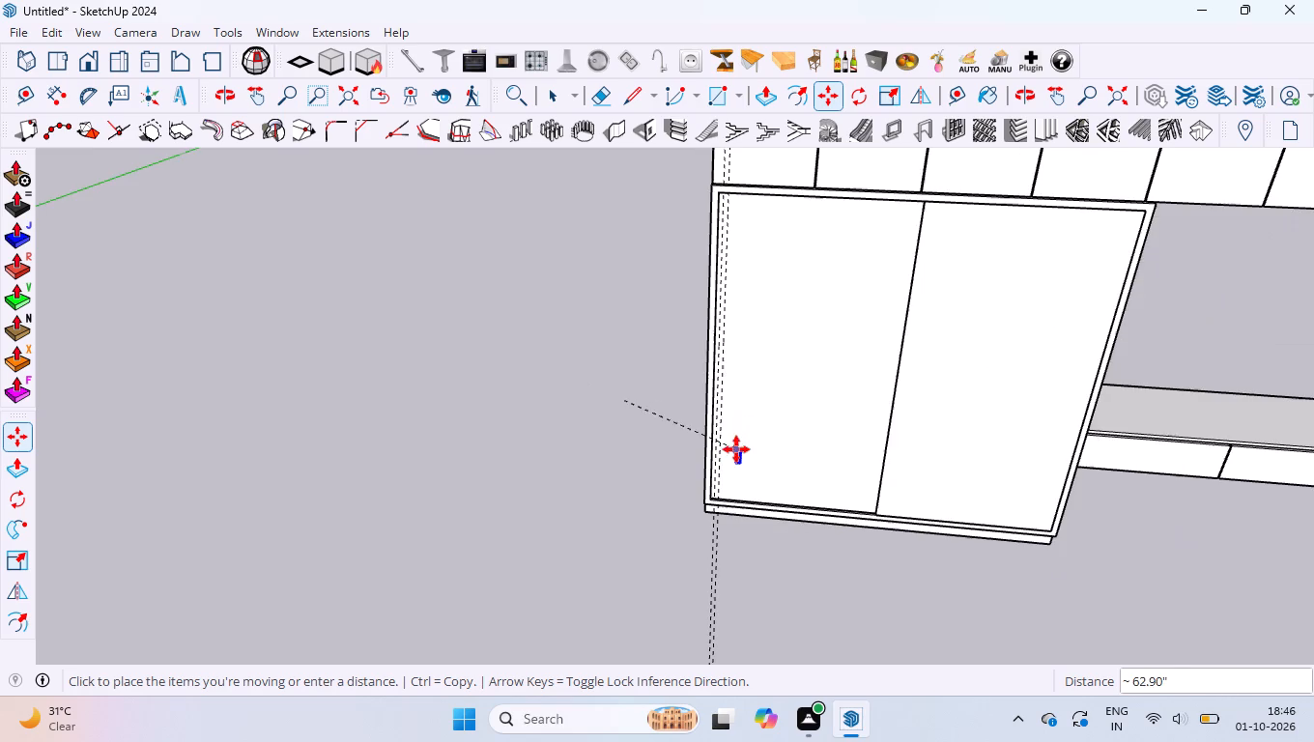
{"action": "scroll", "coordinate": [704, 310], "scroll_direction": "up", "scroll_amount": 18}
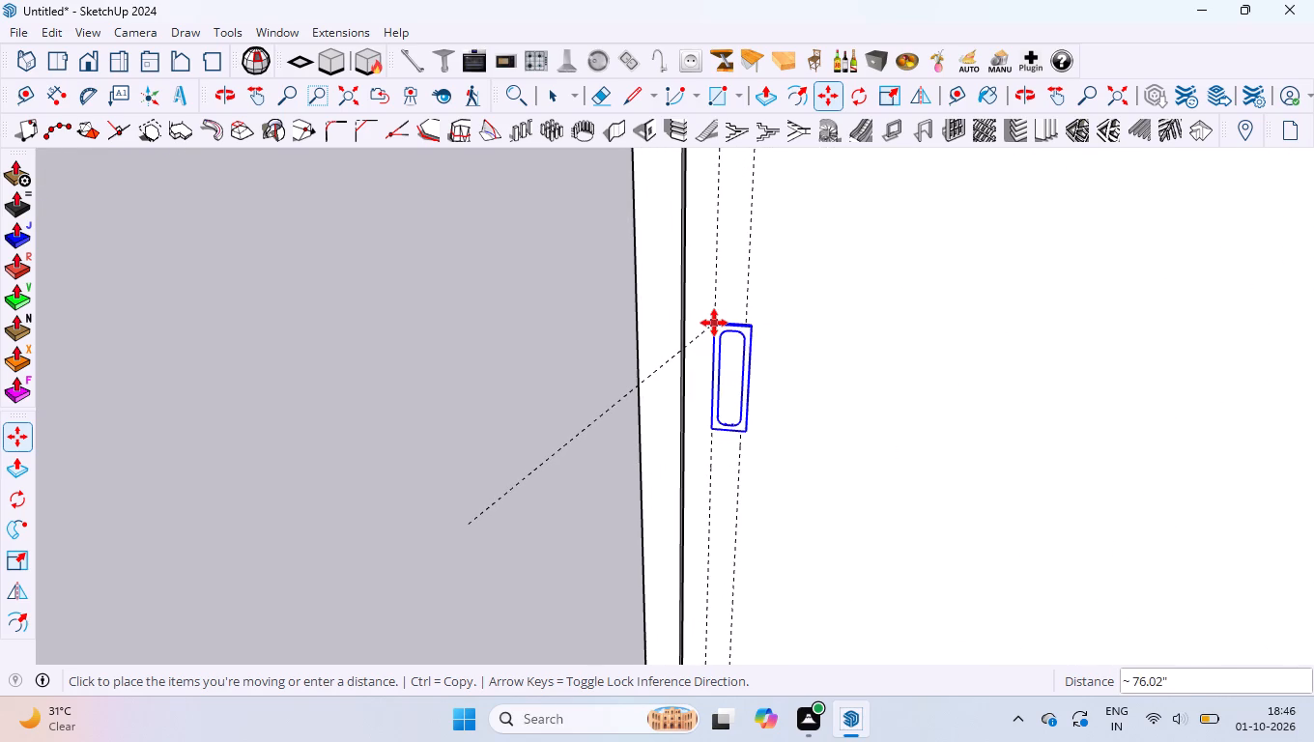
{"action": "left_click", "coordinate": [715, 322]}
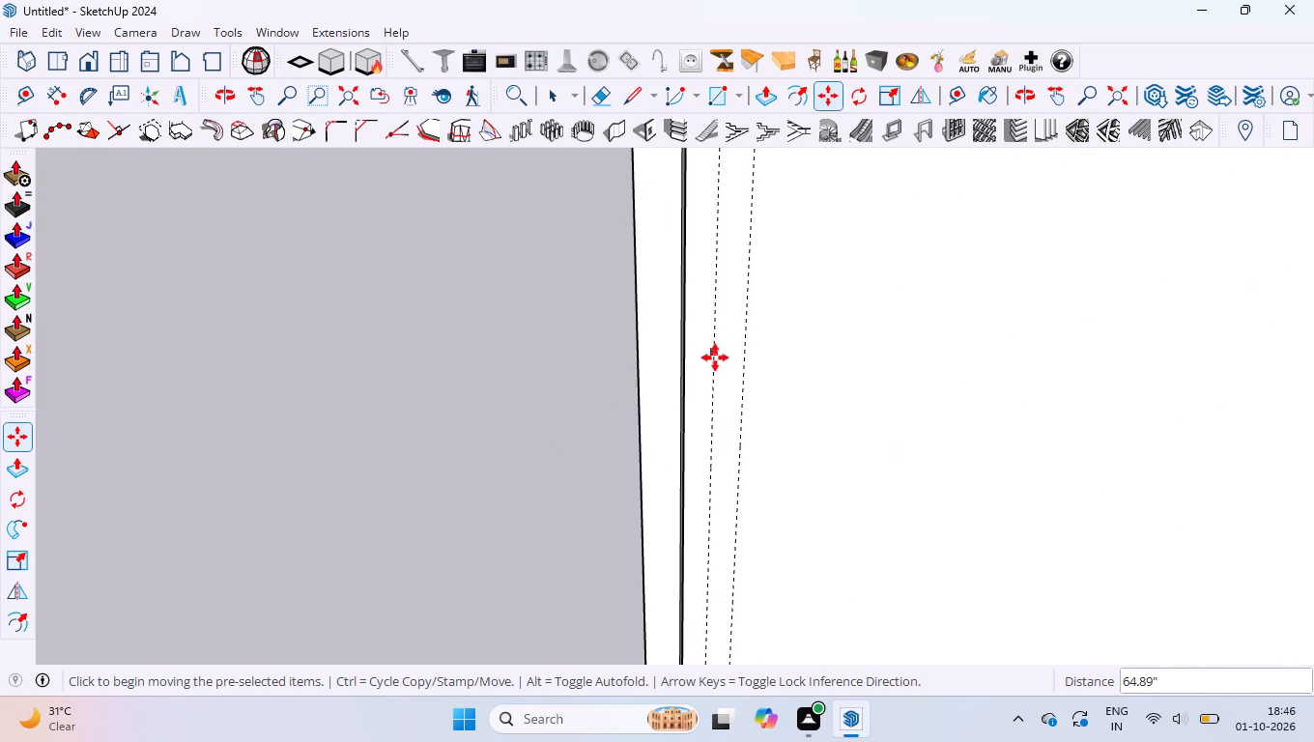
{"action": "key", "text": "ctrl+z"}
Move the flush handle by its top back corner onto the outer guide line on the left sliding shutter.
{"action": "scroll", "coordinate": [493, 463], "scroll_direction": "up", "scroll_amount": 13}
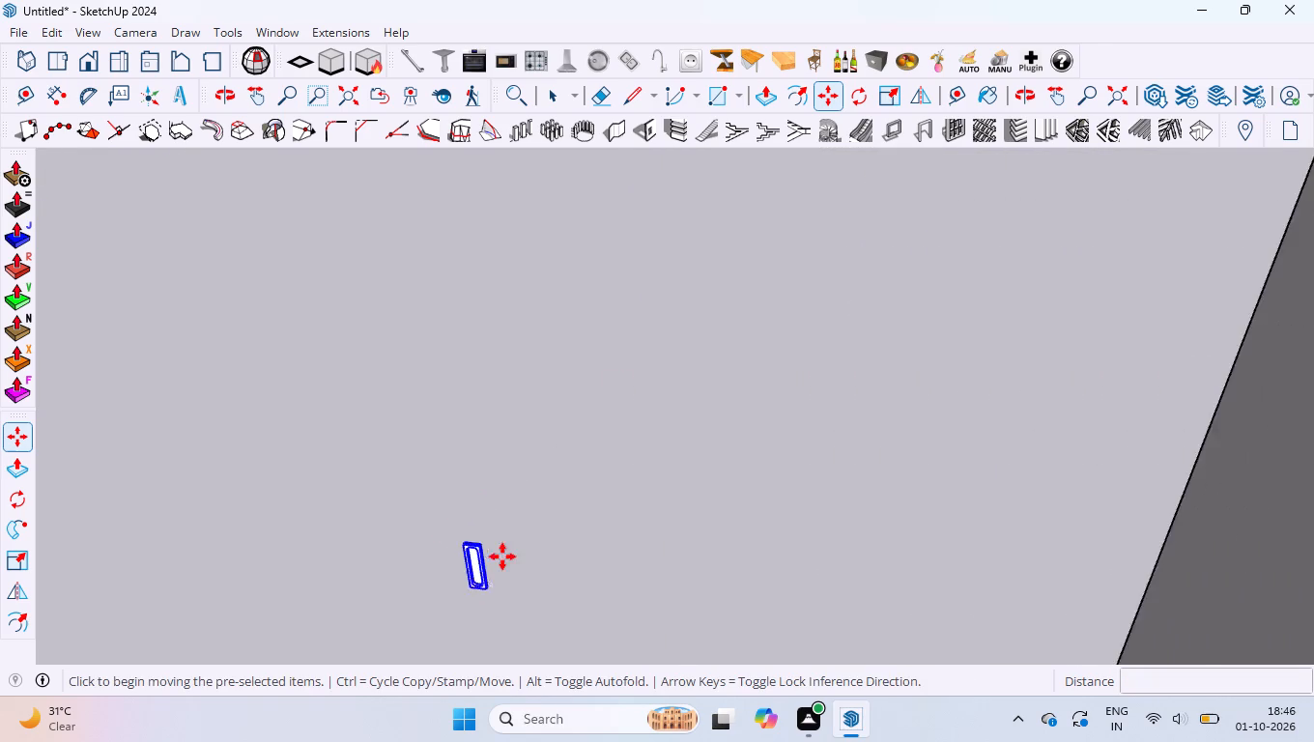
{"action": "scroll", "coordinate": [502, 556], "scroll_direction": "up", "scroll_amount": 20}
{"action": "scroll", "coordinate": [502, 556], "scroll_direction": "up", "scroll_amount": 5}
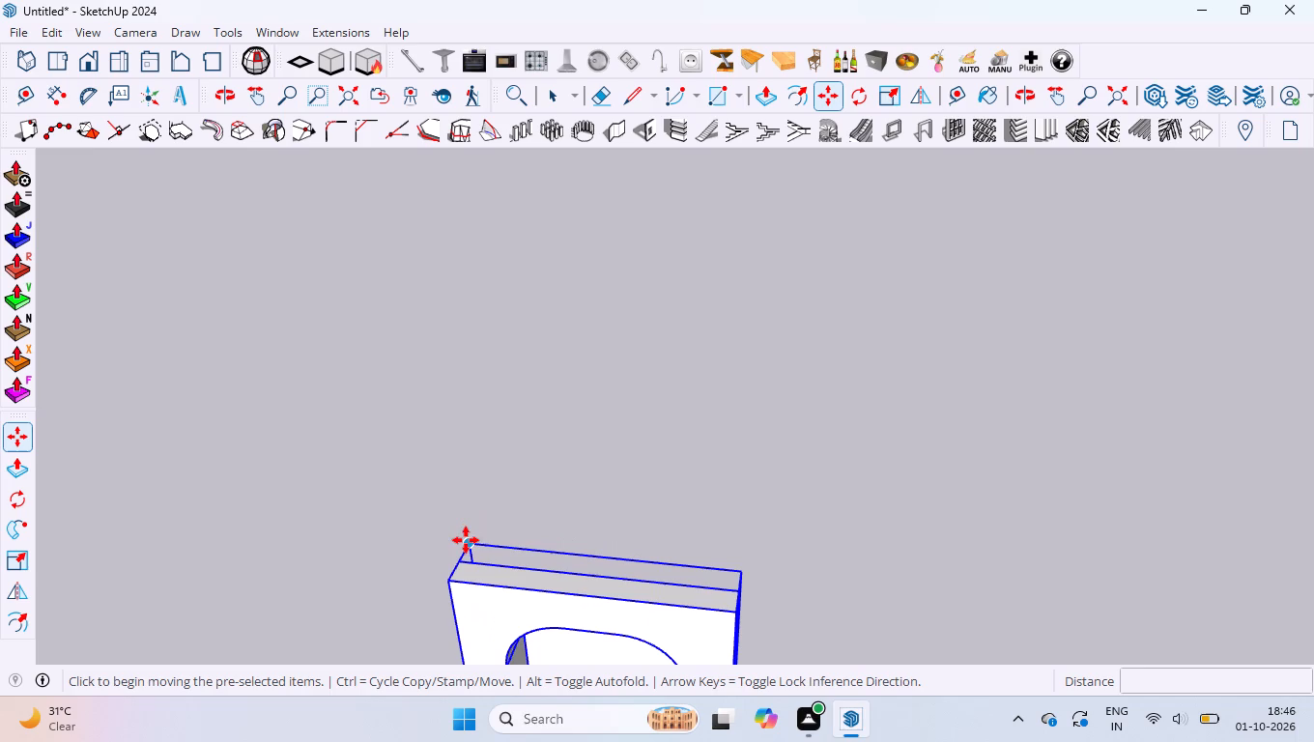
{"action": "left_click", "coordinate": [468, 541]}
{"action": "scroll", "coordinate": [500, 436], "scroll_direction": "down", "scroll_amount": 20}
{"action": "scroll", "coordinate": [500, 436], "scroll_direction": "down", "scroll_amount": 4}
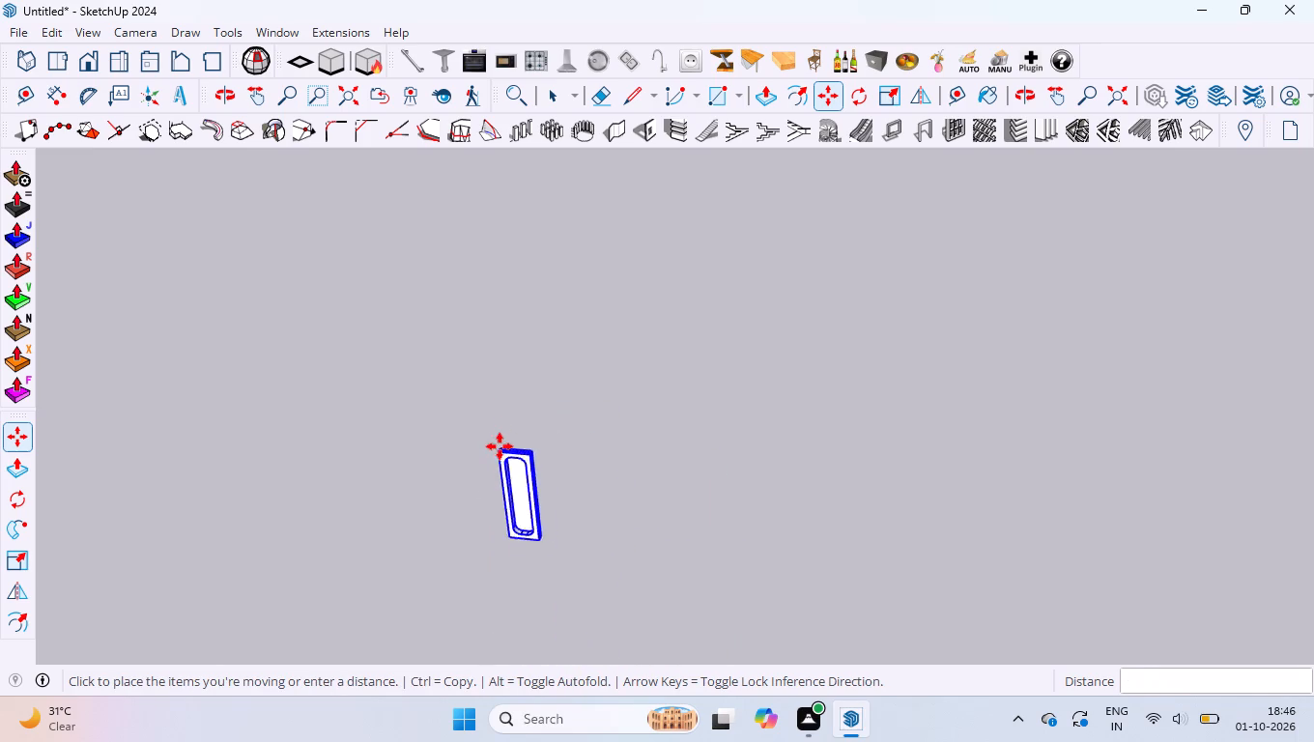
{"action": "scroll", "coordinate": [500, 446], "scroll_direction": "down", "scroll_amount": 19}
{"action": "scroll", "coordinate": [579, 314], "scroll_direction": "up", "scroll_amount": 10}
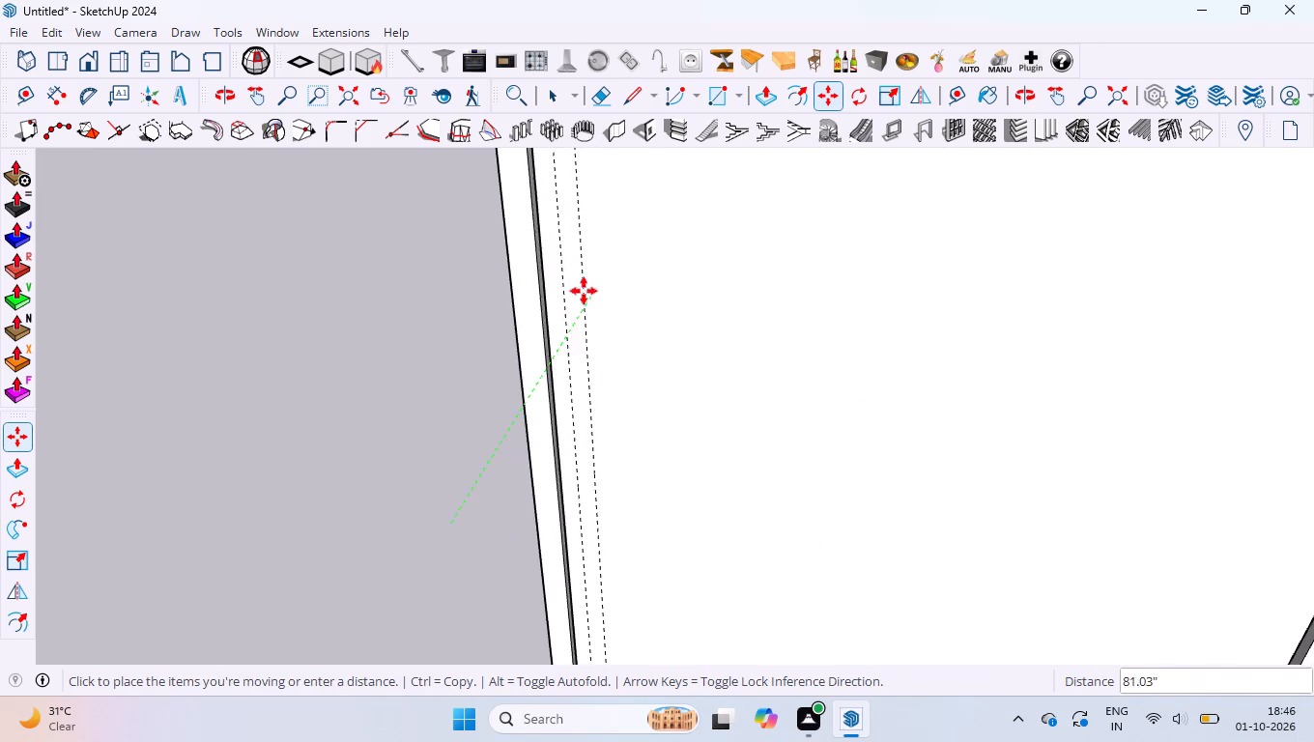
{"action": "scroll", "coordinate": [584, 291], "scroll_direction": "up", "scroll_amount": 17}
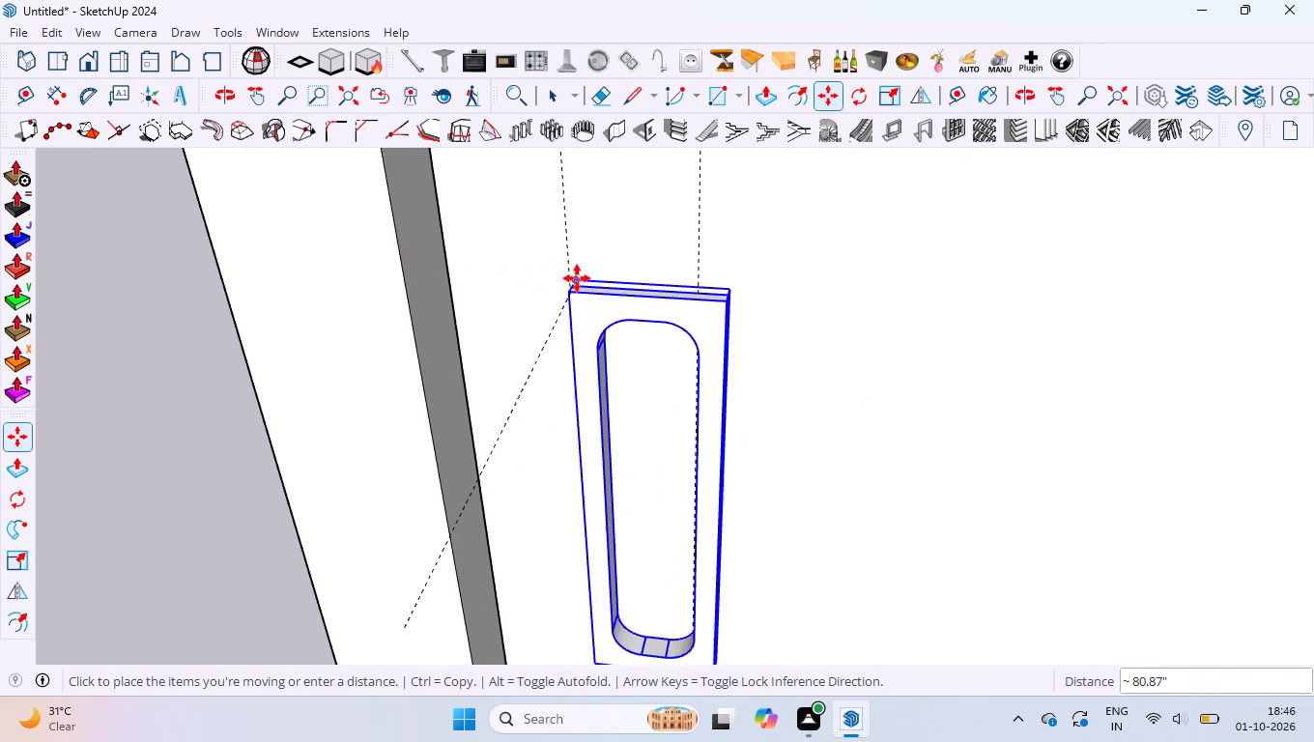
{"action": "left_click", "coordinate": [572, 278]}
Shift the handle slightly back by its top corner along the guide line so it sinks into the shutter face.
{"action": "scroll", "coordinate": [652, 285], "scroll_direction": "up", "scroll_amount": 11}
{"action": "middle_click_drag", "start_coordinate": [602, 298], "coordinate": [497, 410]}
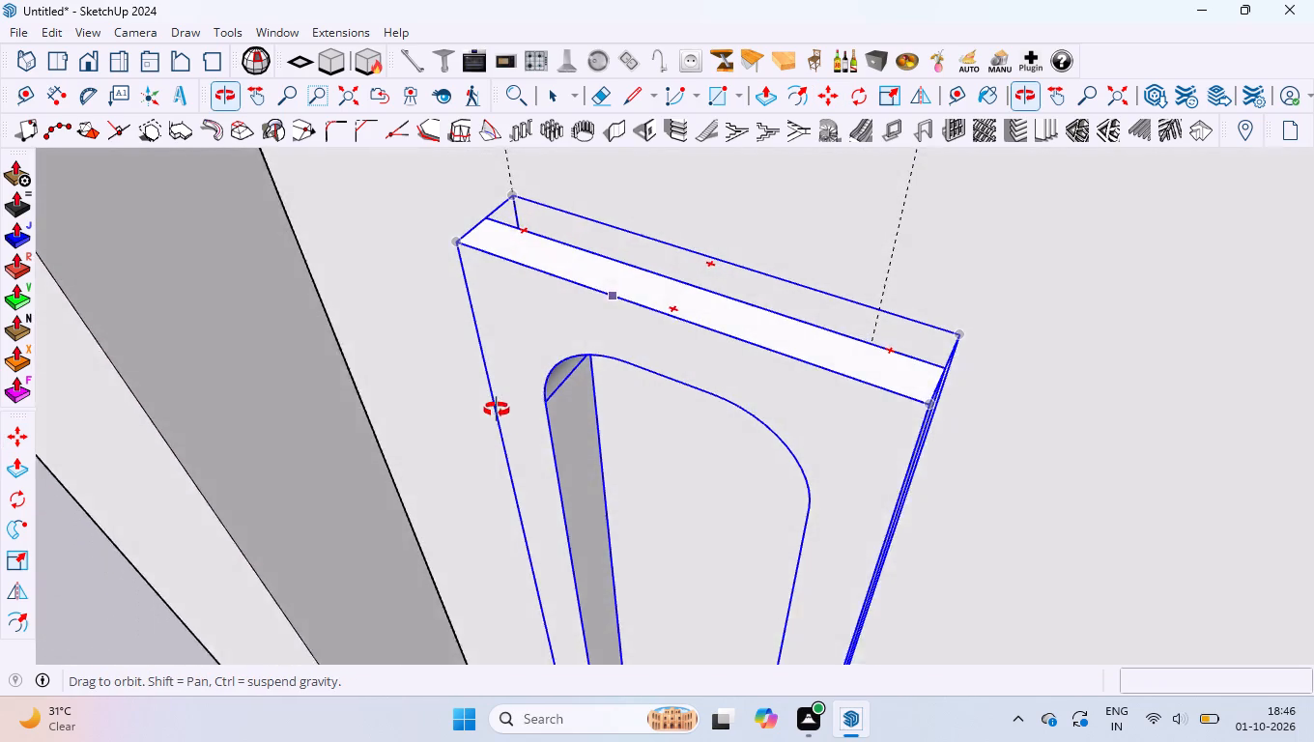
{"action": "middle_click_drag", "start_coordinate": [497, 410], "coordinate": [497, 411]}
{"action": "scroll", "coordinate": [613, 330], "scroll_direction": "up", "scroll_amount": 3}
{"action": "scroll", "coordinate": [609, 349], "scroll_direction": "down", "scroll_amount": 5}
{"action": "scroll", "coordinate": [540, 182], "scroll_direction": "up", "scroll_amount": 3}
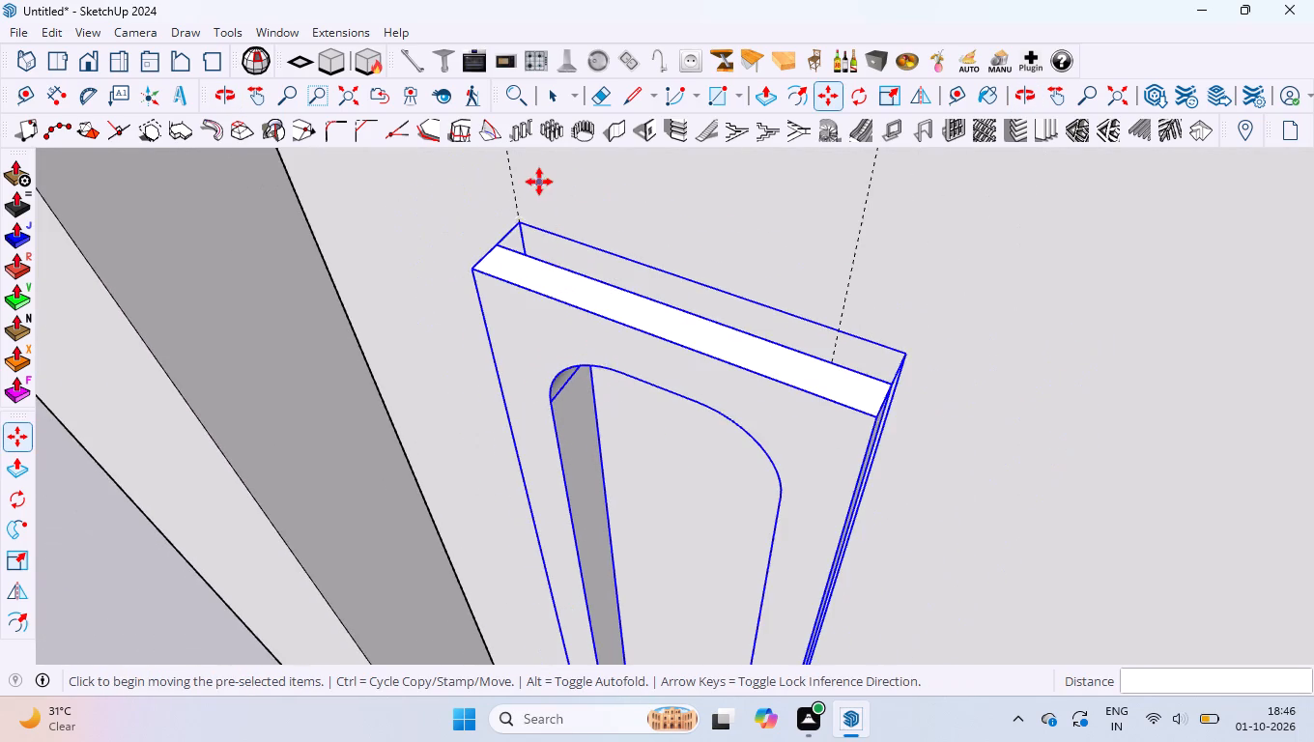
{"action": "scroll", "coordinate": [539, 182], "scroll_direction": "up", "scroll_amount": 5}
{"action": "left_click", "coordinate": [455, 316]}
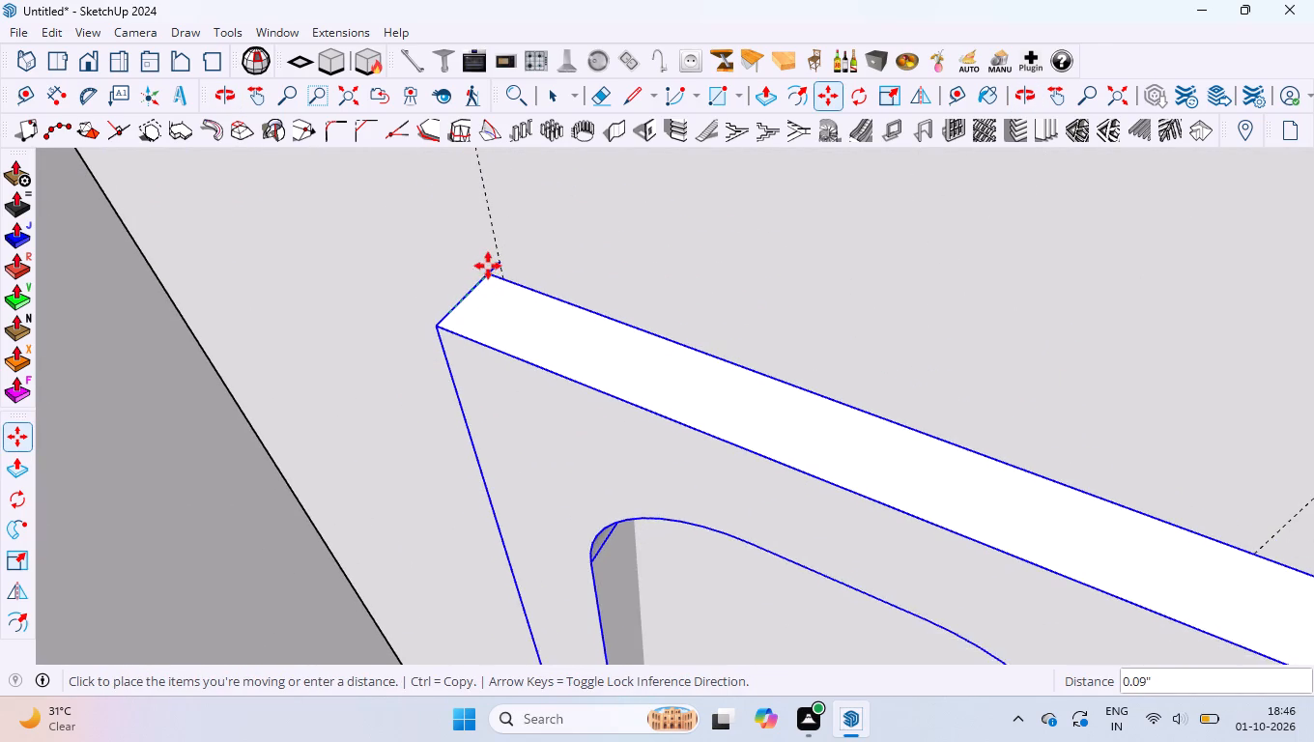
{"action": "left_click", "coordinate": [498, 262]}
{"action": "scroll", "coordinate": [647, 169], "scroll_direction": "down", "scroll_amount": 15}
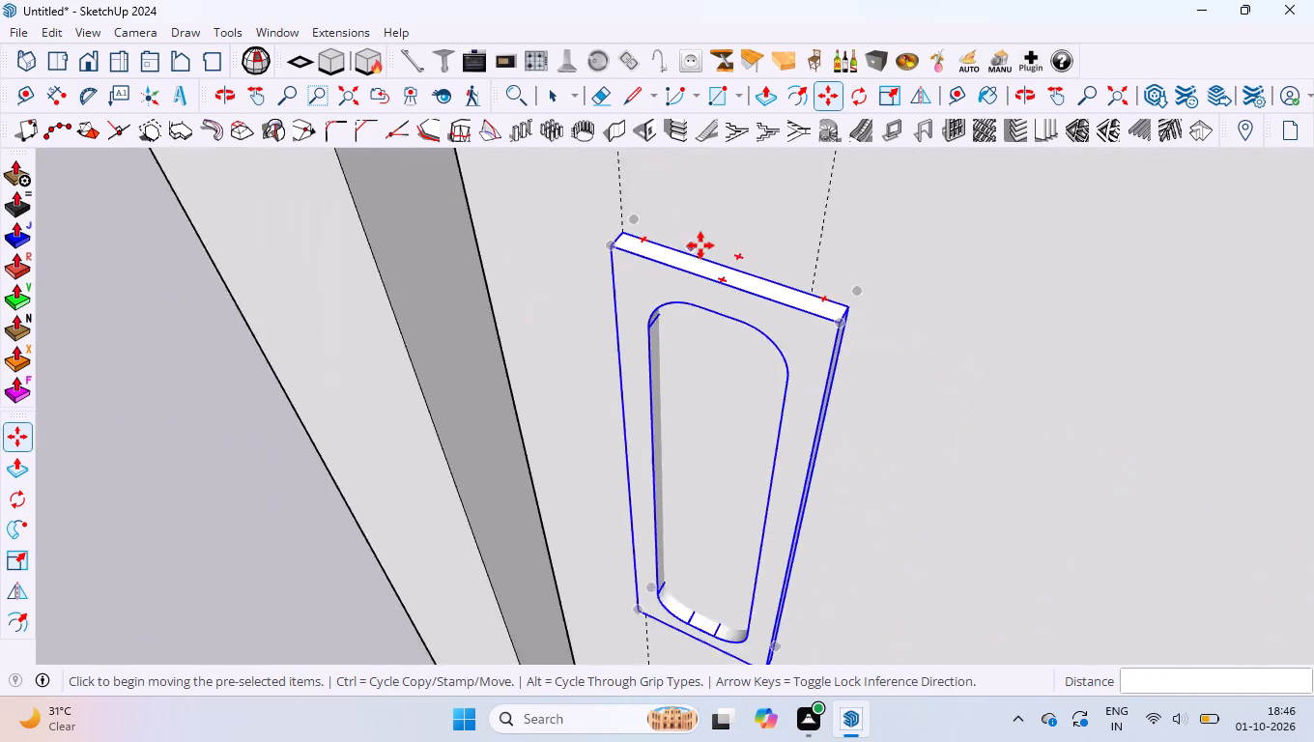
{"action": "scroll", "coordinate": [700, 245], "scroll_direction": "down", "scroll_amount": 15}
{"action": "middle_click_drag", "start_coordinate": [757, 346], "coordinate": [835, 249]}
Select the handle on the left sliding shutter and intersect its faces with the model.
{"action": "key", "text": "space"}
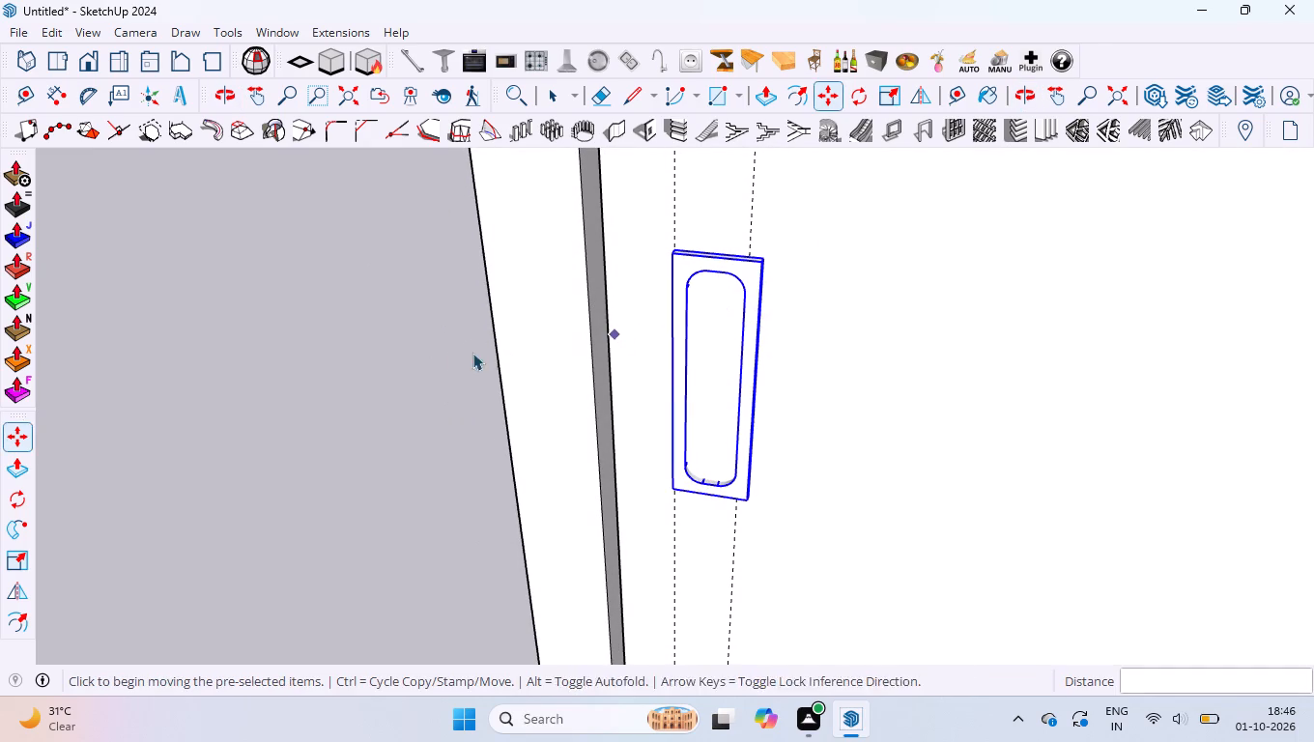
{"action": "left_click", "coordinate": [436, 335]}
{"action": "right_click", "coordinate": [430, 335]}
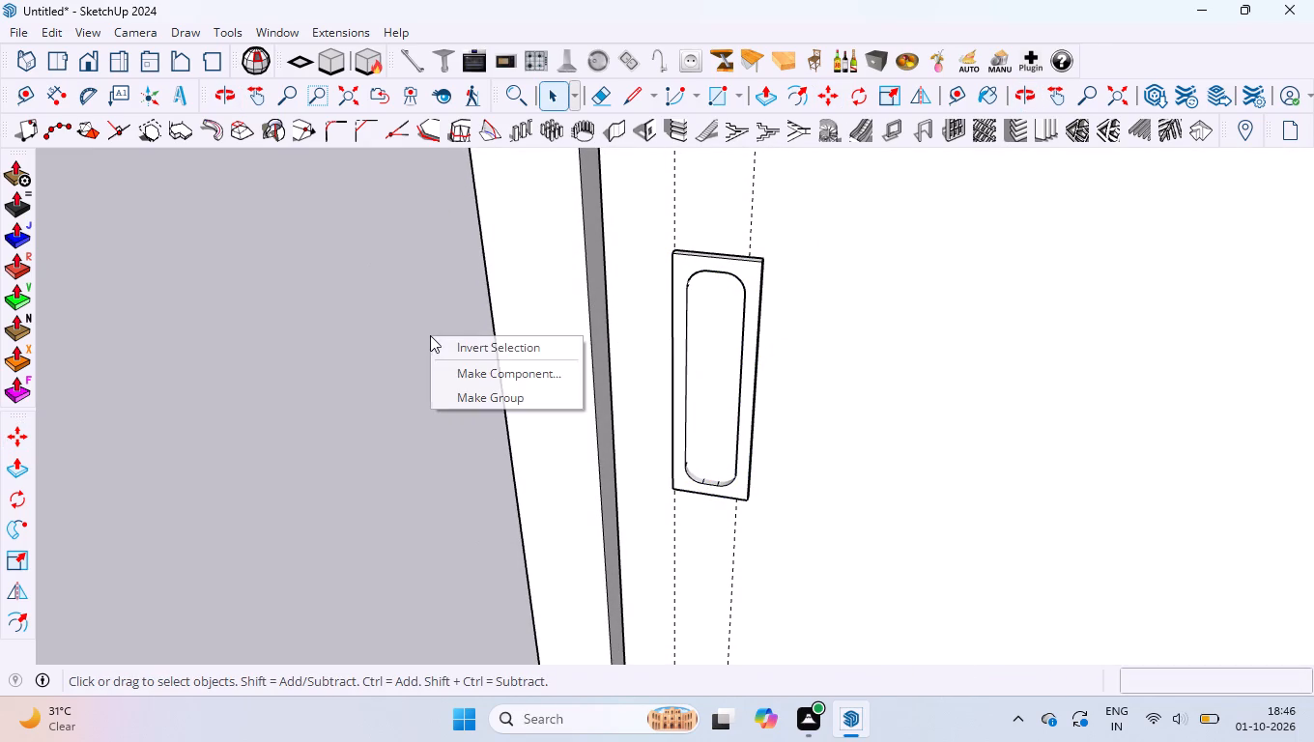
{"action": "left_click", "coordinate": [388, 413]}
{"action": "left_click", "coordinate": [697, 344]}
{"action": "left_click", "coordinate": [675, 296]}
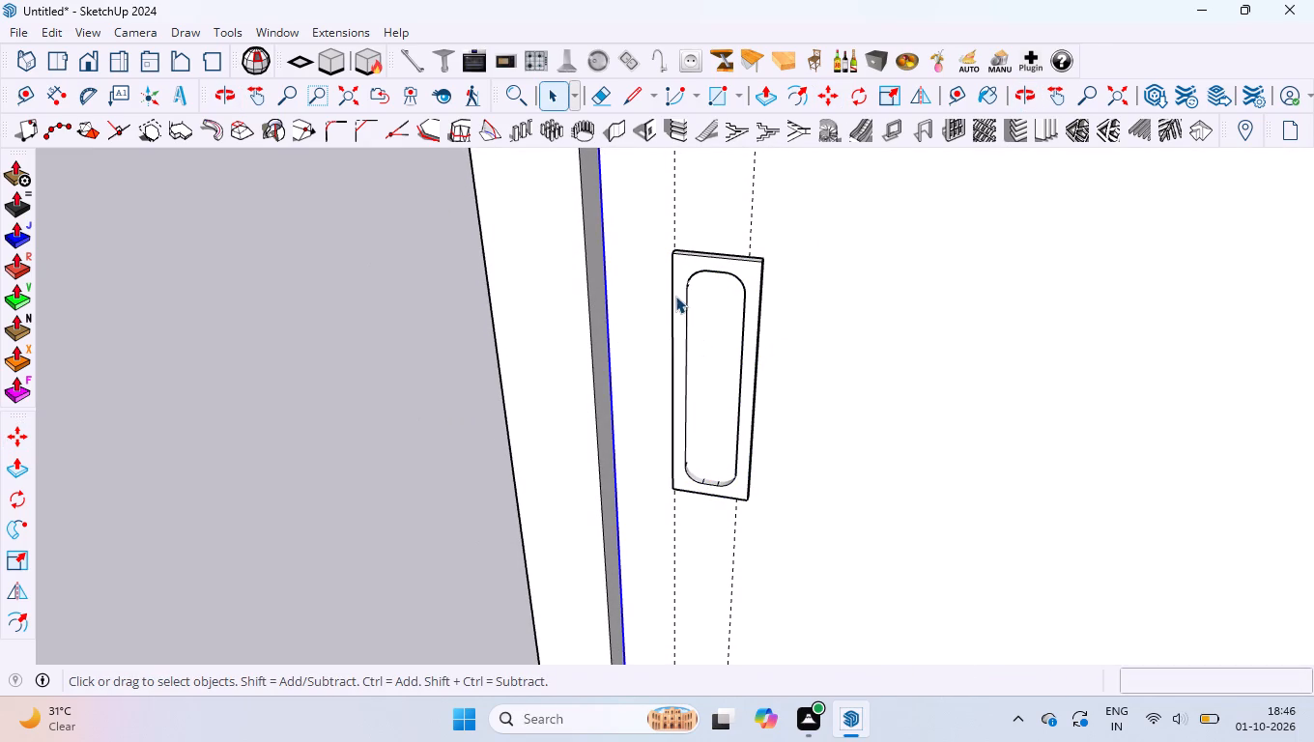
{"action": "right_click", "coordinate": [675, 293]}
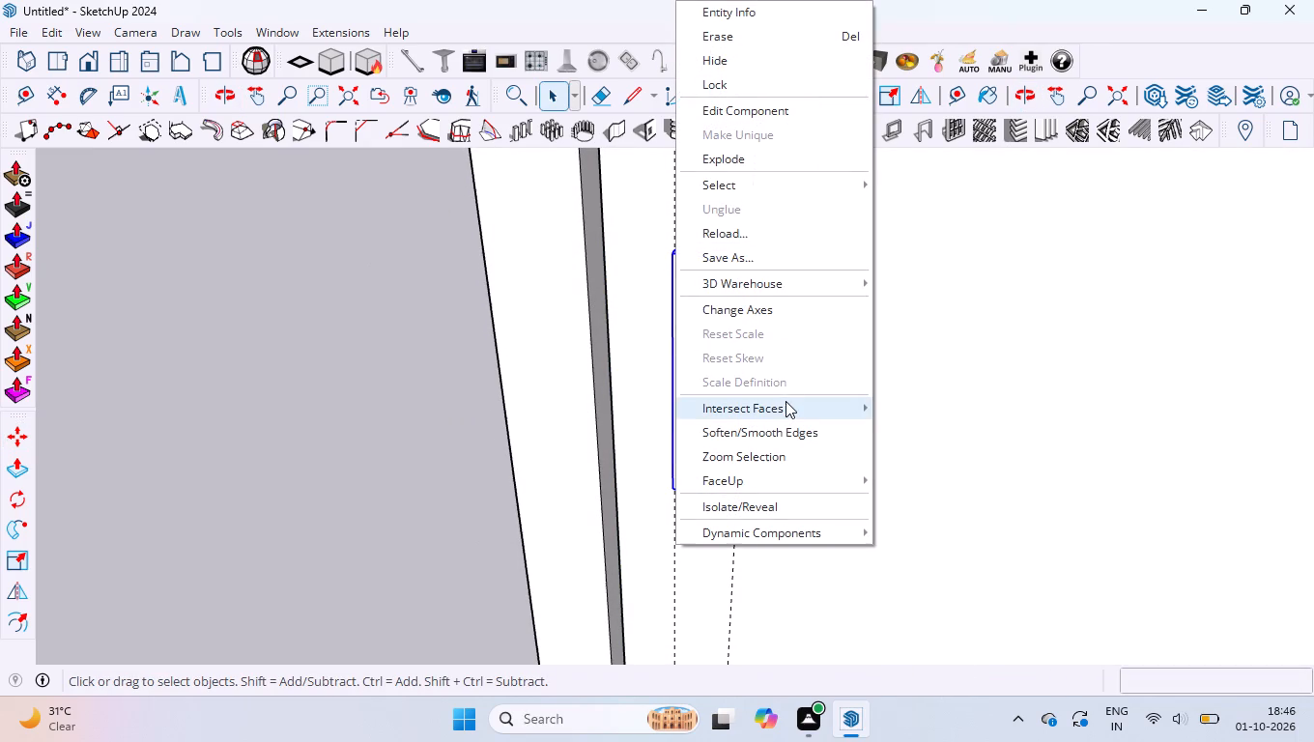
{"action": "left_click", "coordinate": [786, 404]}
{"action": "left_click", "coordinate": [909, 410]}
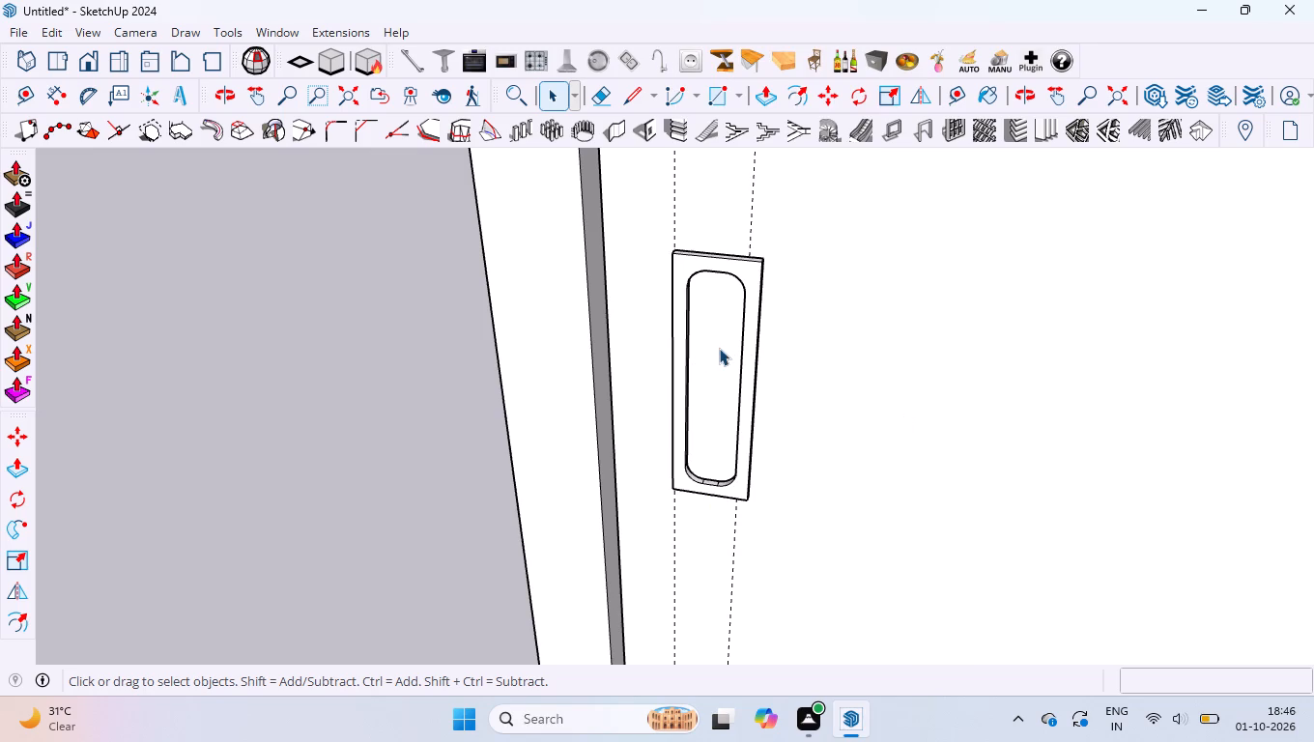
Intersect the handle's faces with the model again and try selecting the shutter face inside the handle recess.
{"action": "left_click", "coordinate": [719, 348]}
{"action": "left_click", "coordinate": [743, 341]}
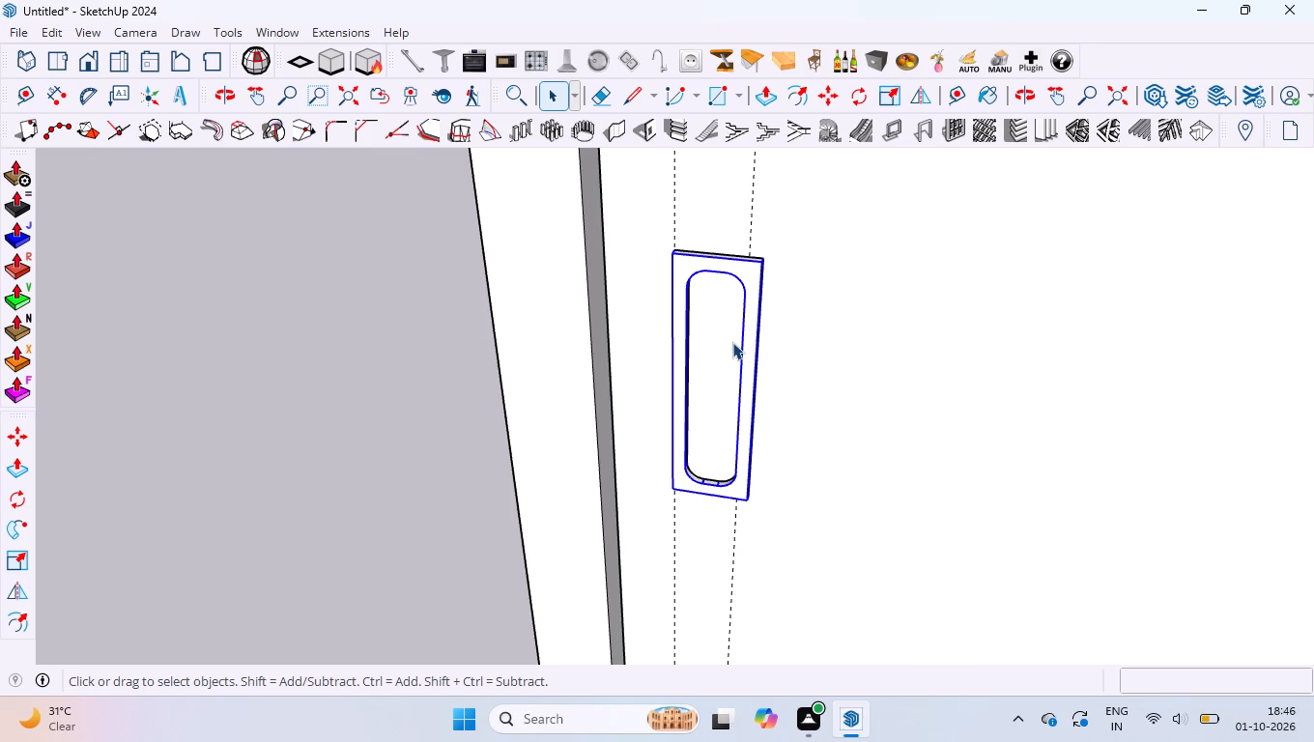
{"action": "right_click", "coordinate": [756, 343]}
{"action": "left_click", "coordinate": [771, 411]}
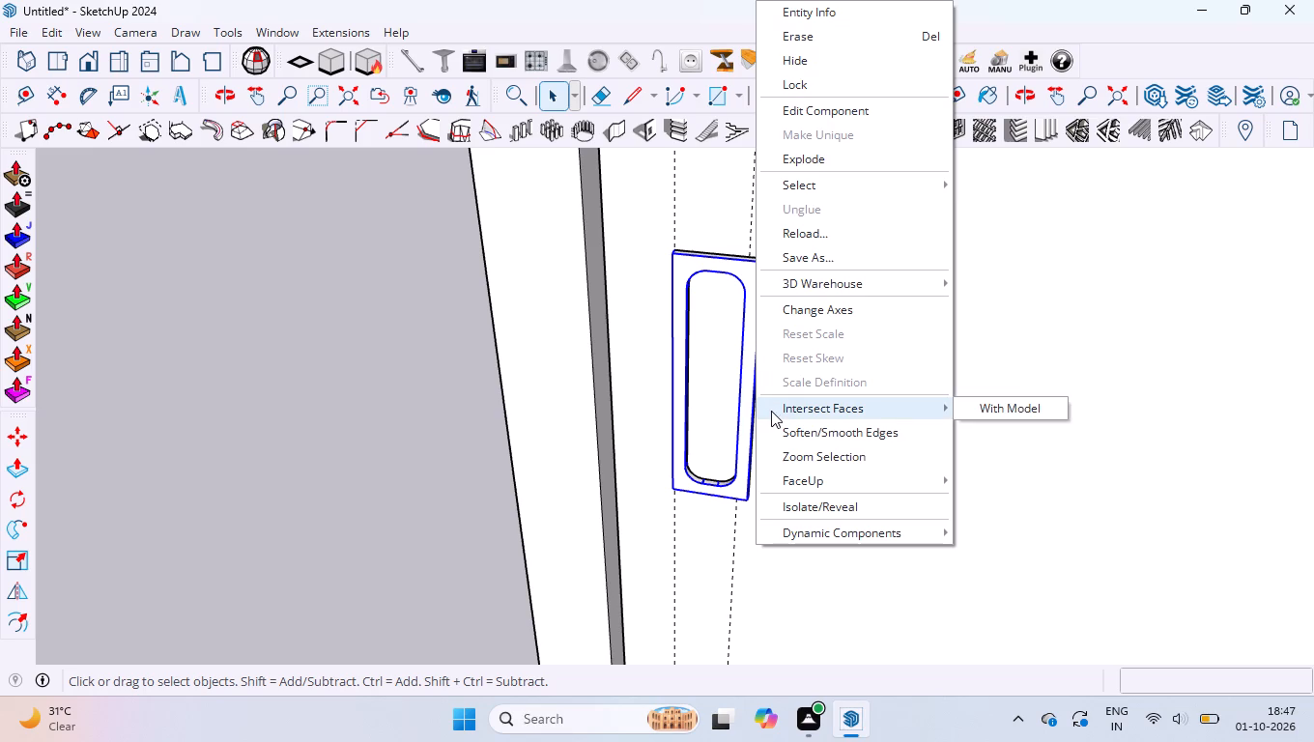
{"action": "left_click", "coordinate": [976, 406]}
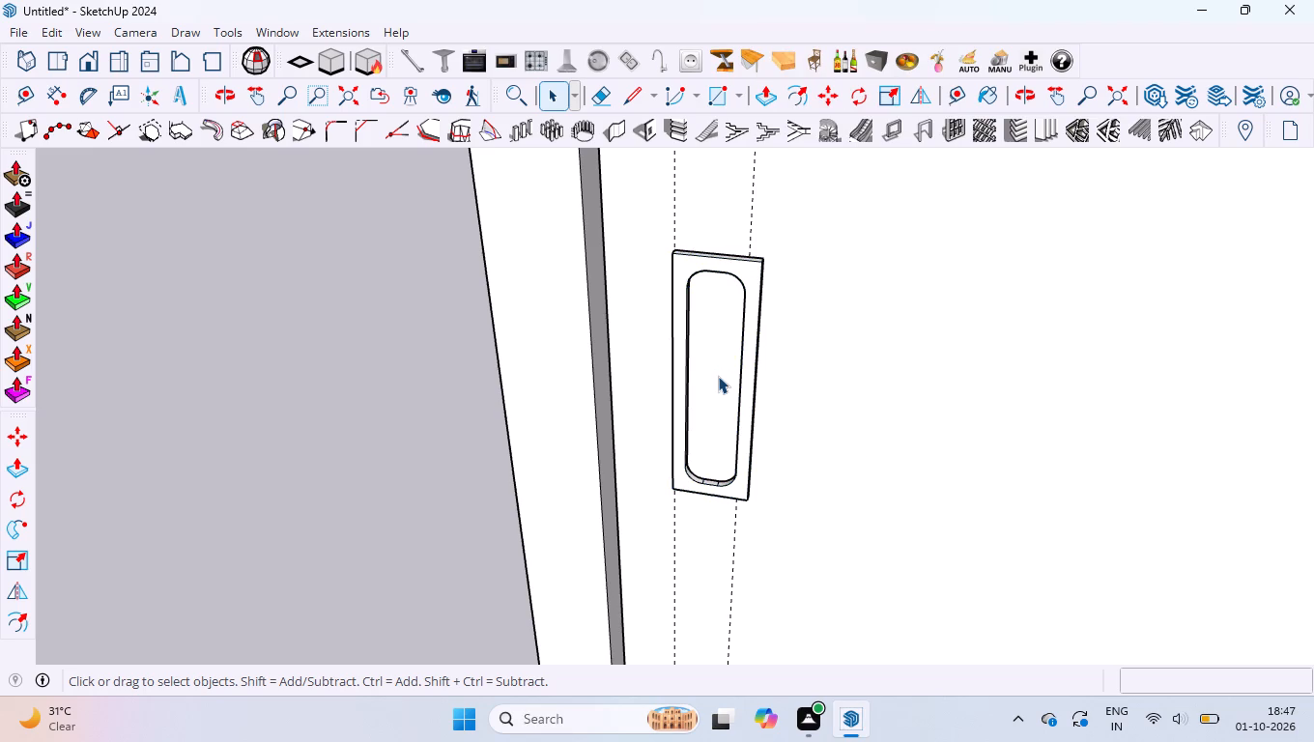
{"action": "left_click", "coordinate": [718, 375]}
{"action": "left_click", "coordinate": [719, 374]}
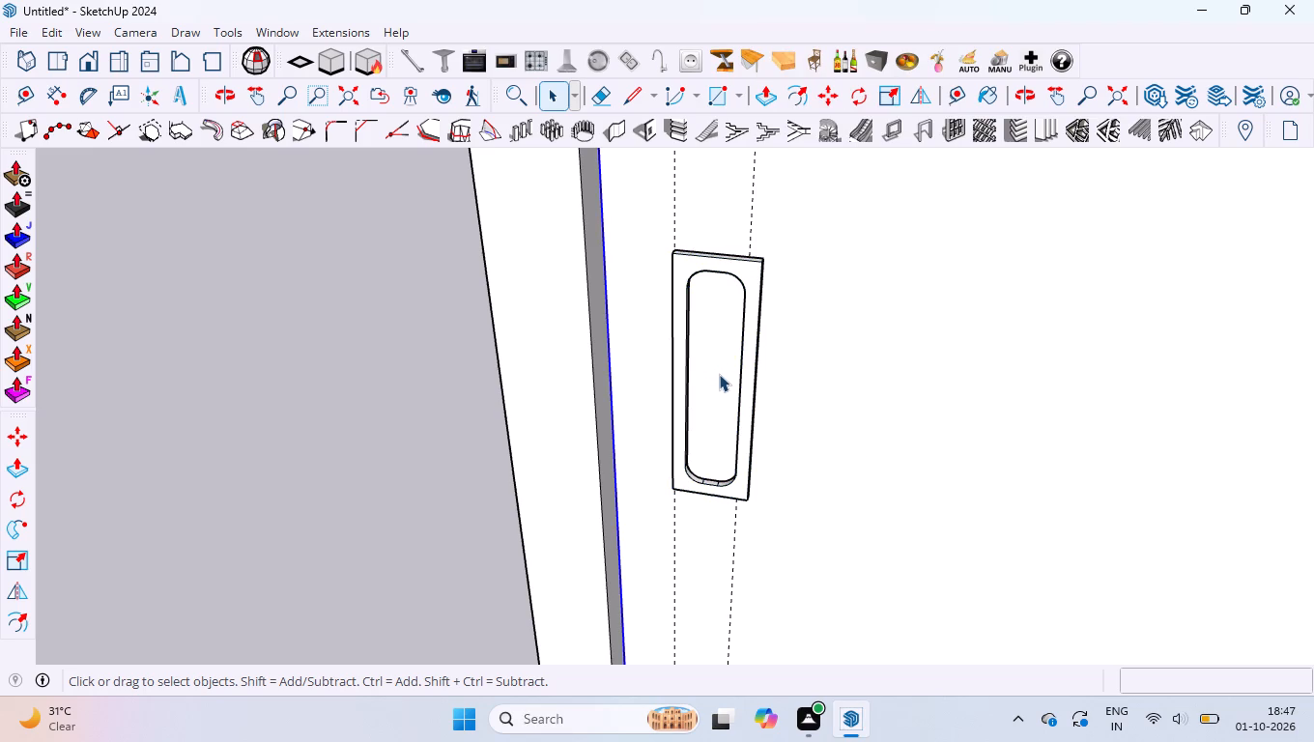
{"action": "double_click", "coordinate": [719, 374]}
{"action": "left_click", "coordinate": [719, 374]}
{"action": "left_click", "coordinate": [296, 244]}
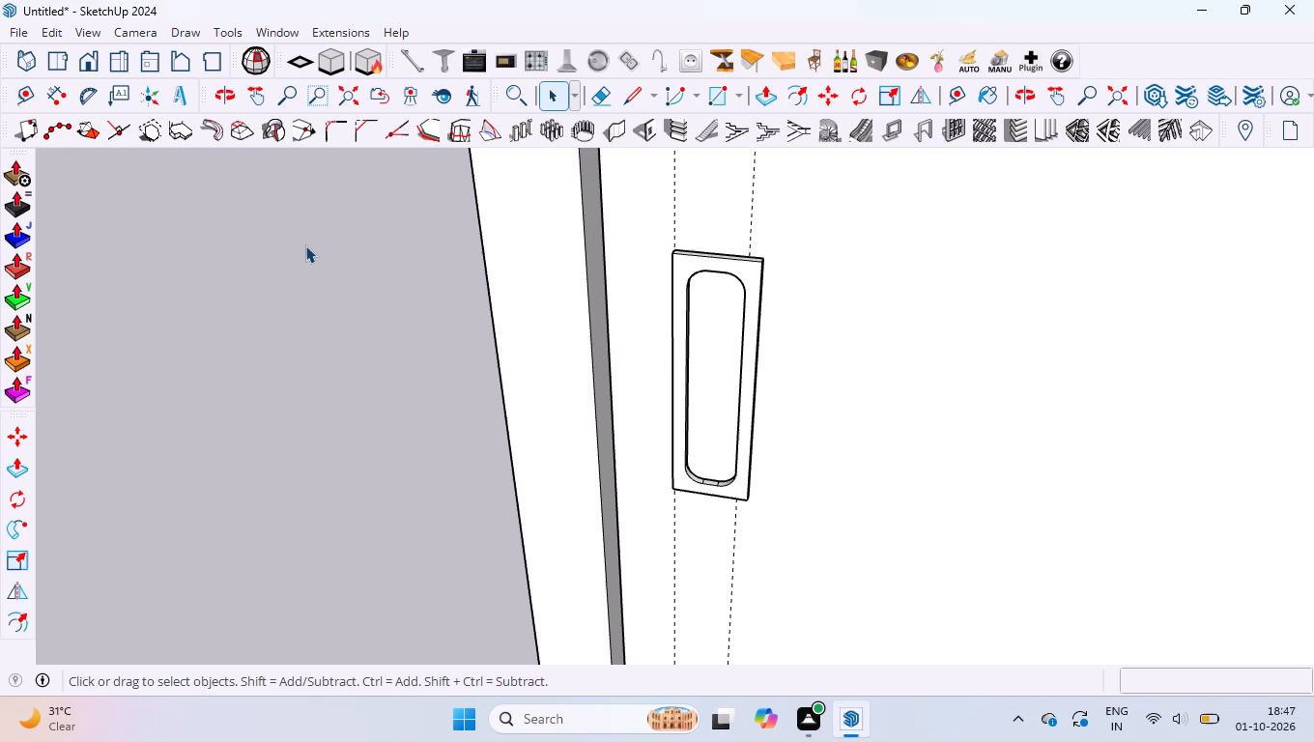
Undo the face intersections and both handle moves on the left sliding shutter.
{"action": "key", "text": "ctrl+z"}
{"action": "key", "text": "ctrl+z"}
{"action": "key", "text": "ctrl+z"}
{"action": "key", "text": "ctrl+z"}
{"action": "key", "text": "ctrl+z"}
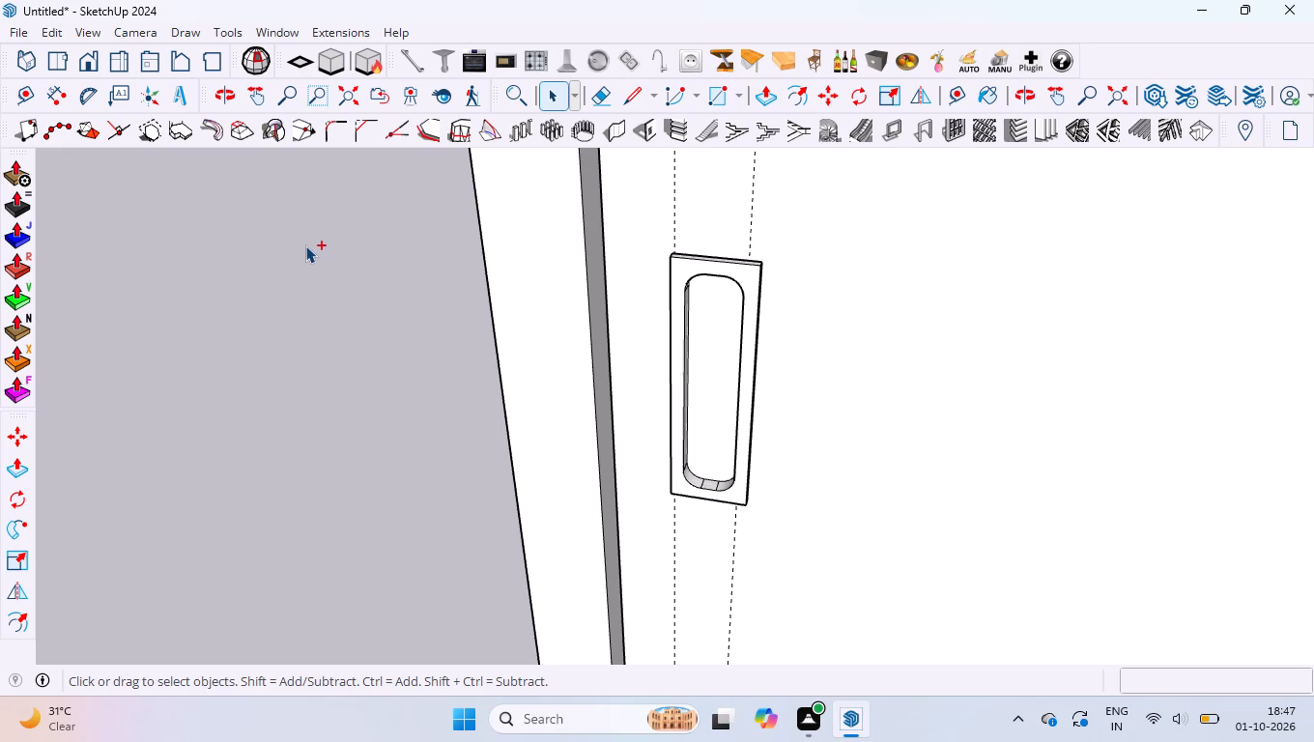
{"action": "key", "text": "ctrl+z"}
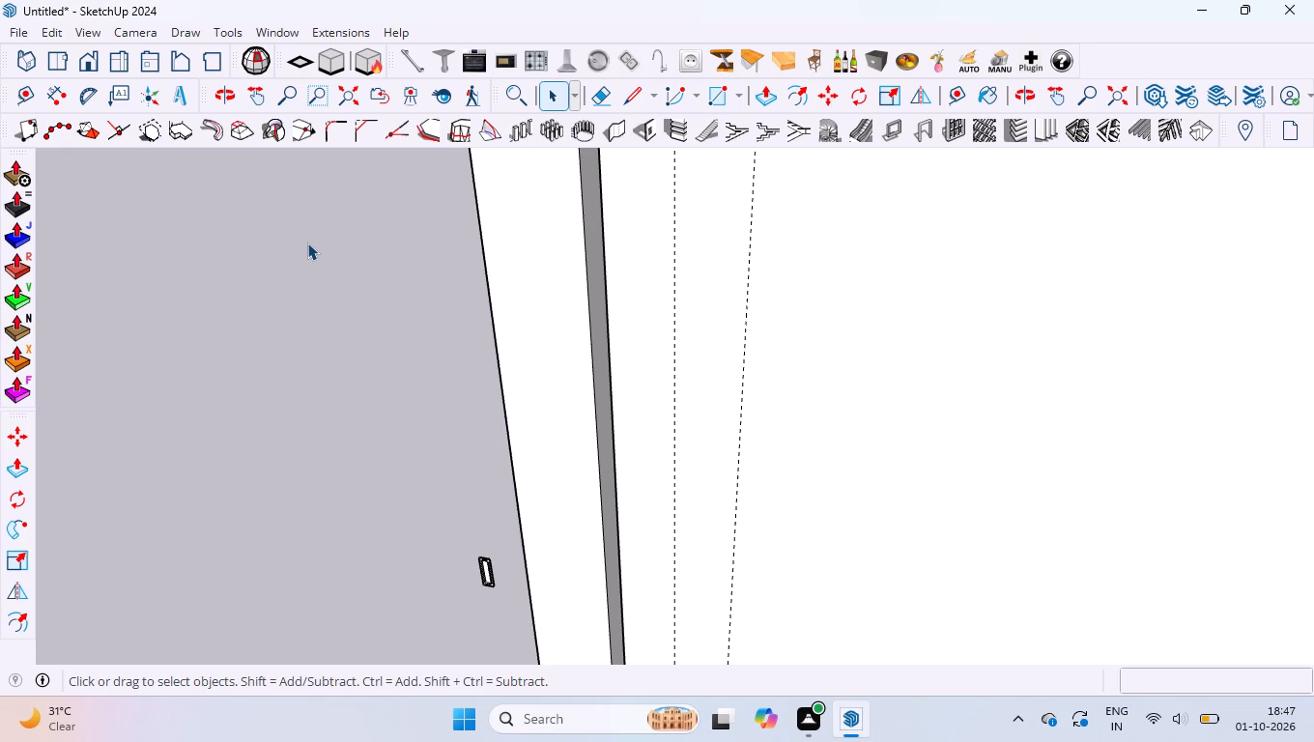
Delete the flush handle component standing outside the wardrobe's left side.
{"action": "left_click", "coordinate": [815, 464]}
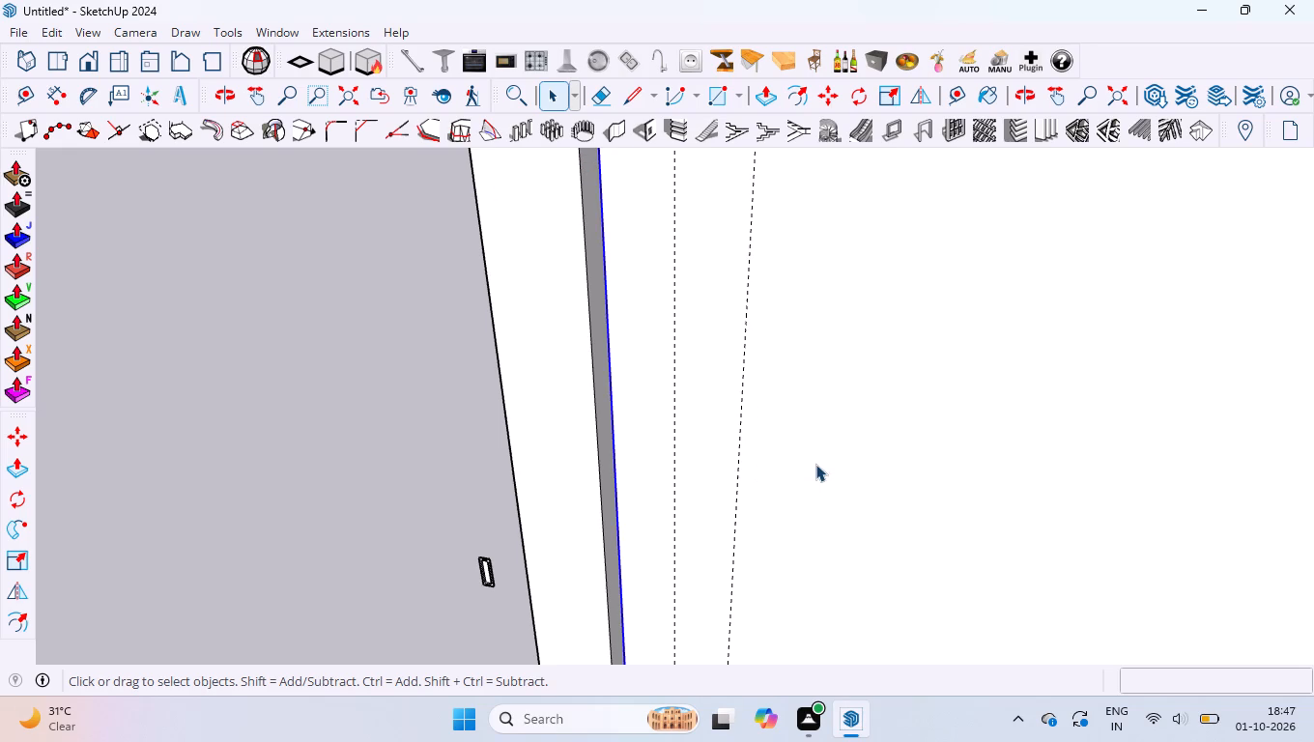
{"action": "double_click", "coordinate": [815, 462]}
{"action": "scroll", "coordinate": [452, 375], "scroll_direction": "down", "scroll_amount": 9}
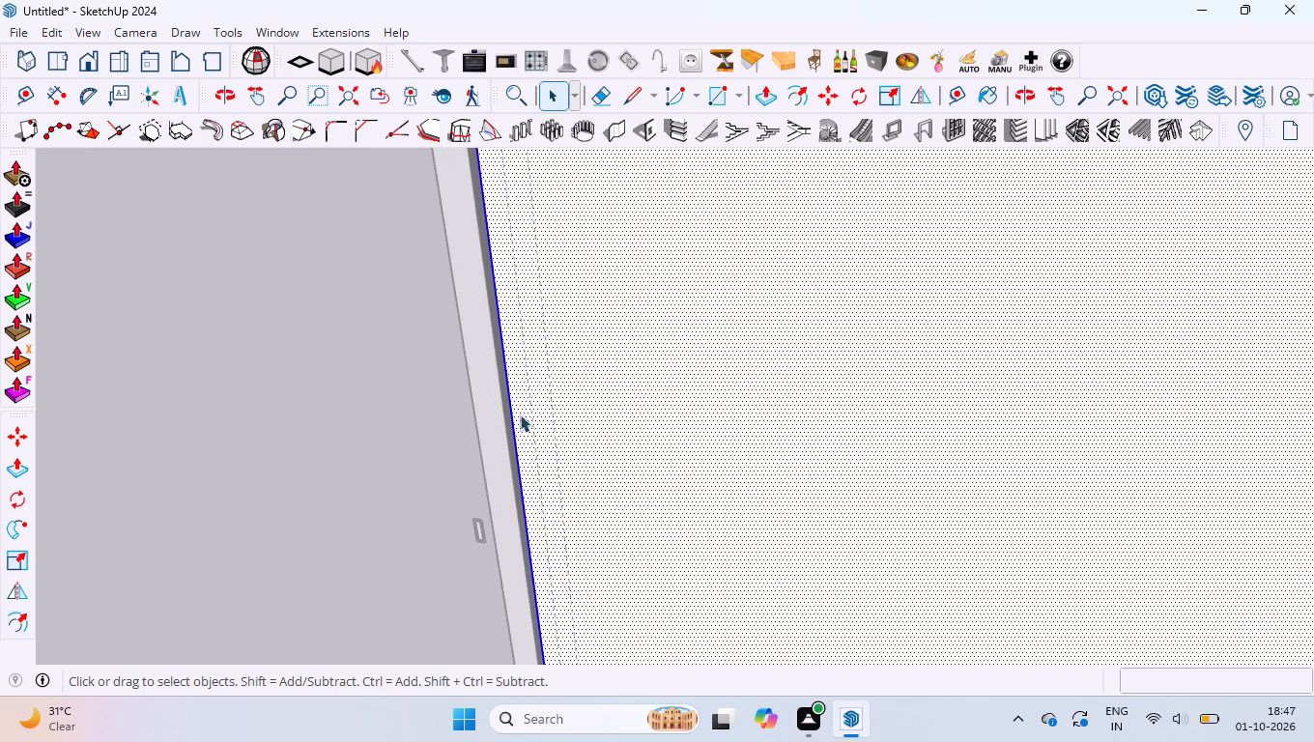
{"action": "scroll", "coordinate": [472, 541], "scroll_direction": "up", "scroll_amount": 4}
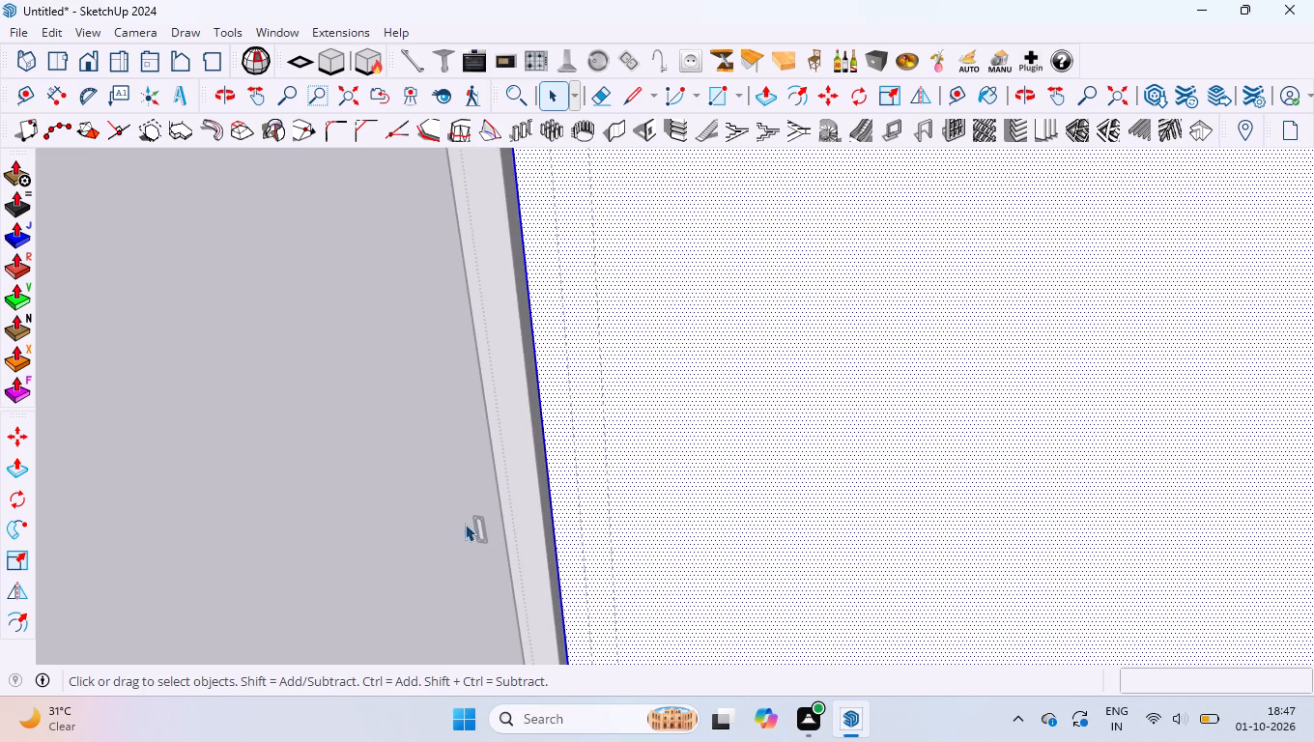
{"action": "left_click", "coordinate": [485, 536]}
{"action": "left_click", "coordinate": [485, 536]}
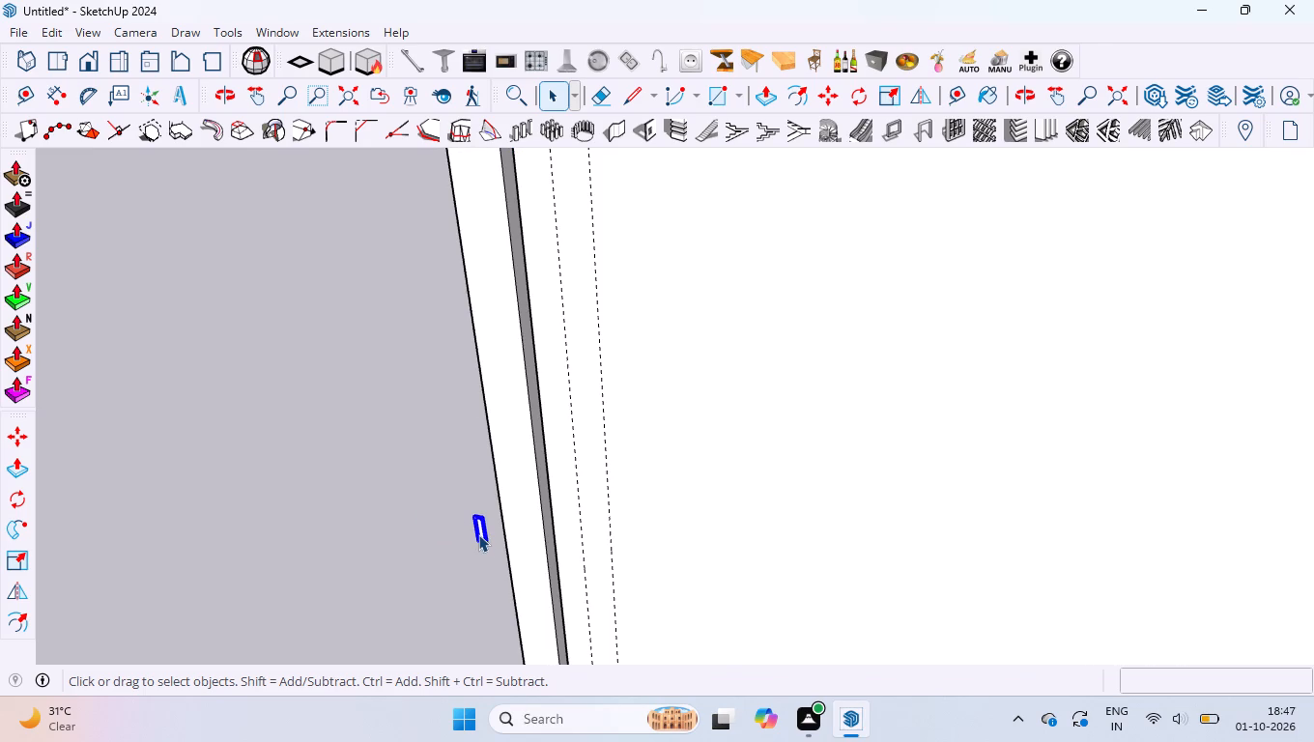
{"action": "scroll", "coordinate": [478, 534], "scroll_direction": "up", "scroll_amount": 2}
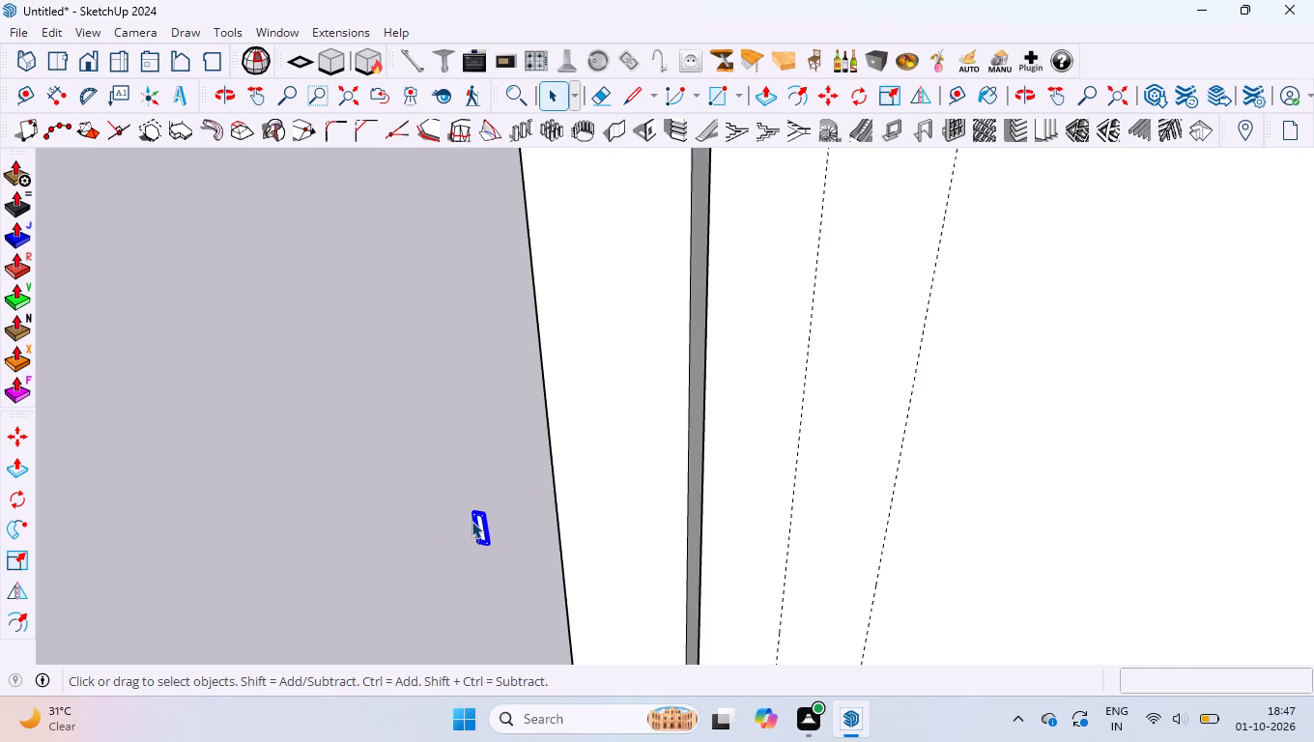
{"action": "key", "text": "Delete"}
Open the left sliding shutter for editing.
{"action": "left_click", "coordinate": [1192, 322]}
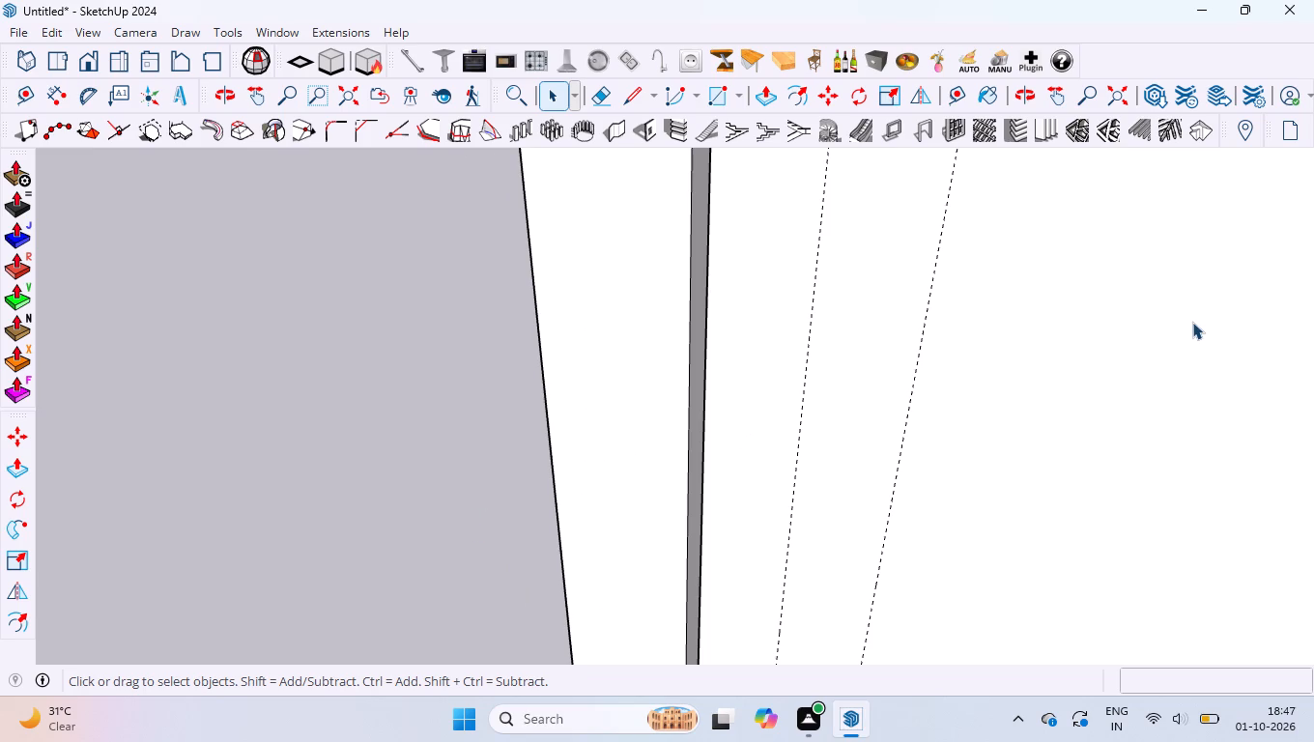
{"action": "double_click", "coordinate": [1189, 322]}
{"action": "scroll", "coordinate": [319, 383], "scroll_direction": "down", "scroll_amount": 4}
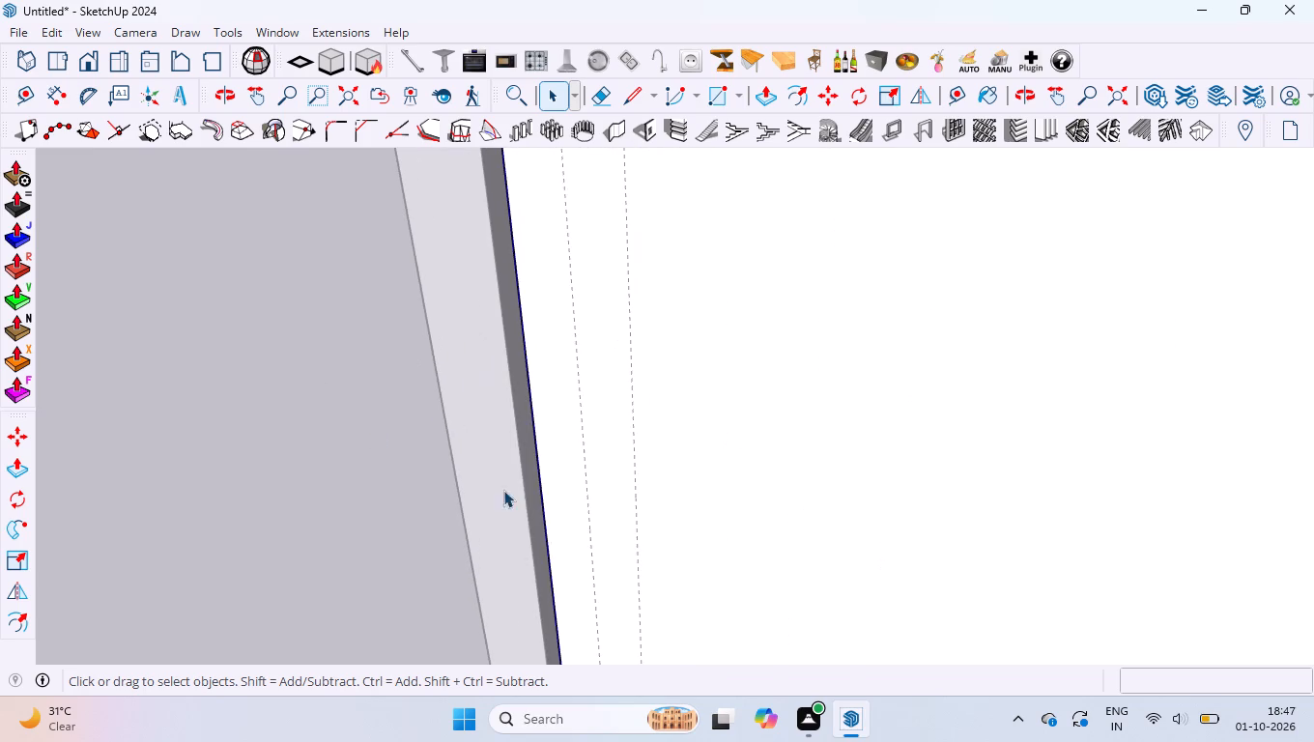
Unlock extra 3D Warehouse downloads through the promotional video and download "Flush handle for sliding doors" into the model.
{"action": "left_click", "coordinate": [1165, 101]}
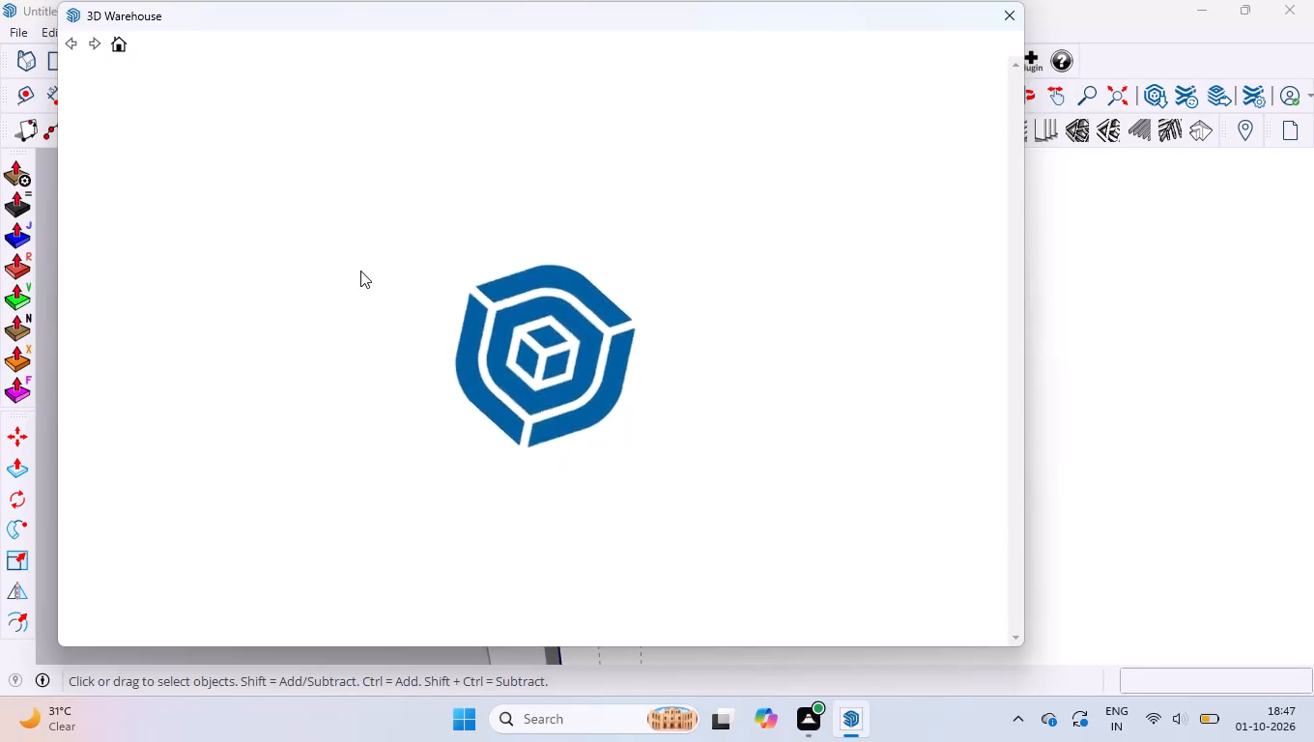
{"action": "scroll", "coordinate": [360, 271], "scroll_direction": "down", "scroll_amount": 8}
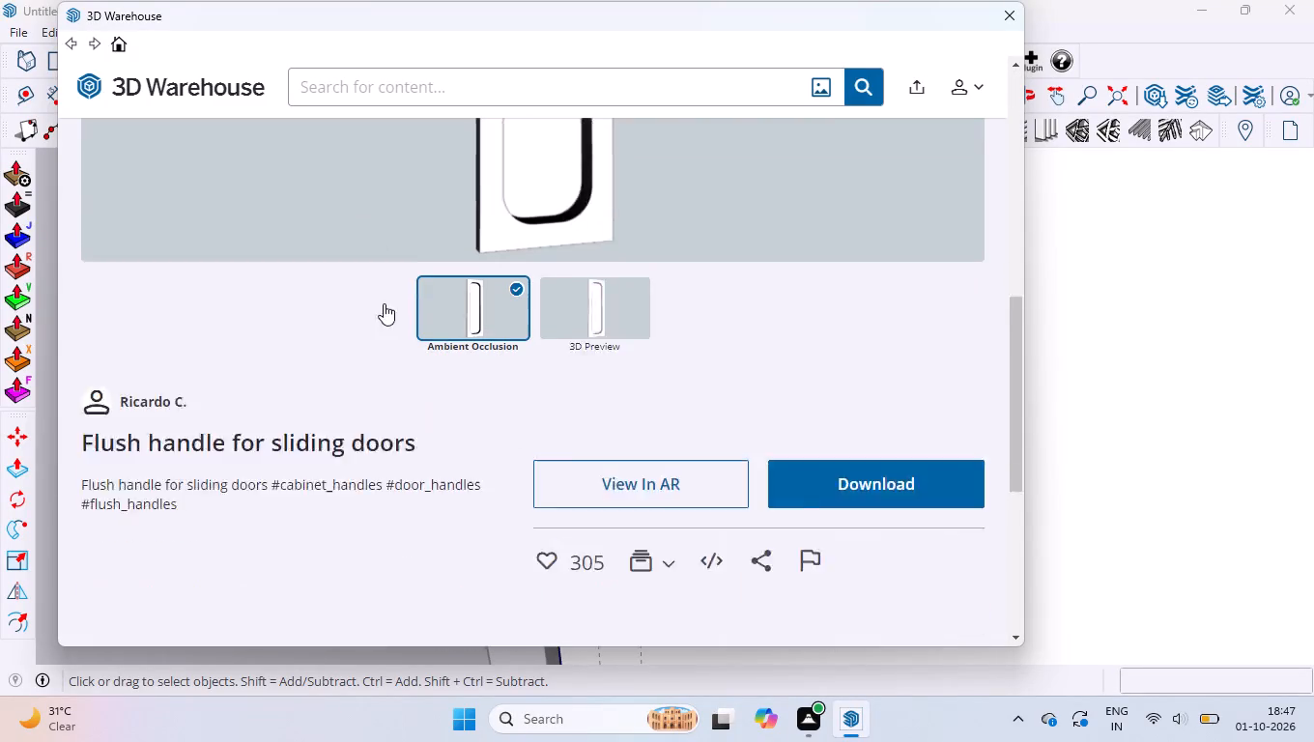
{"action": "left_click", "coordinate": [840, 407]}
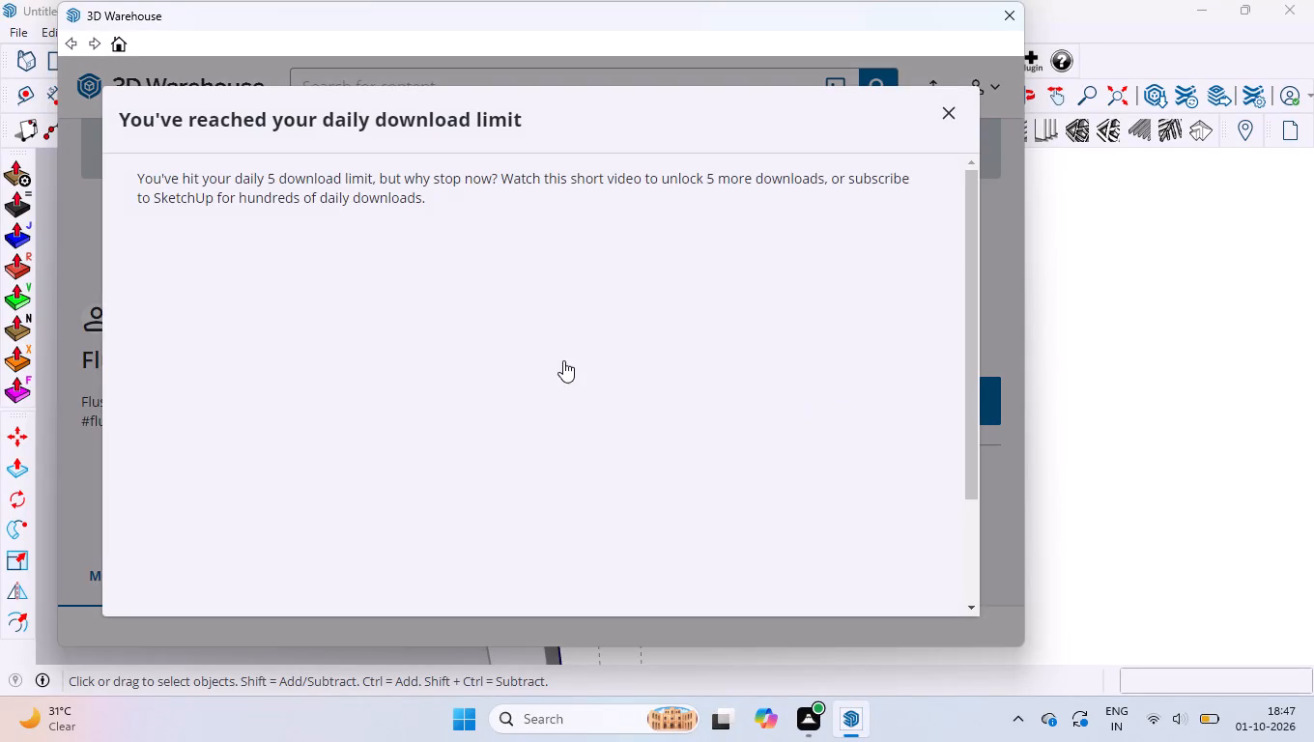
{"action": "scroll", "coordinate": [563, 359], "scroll_direction": "down", "scroll_amount": 5}
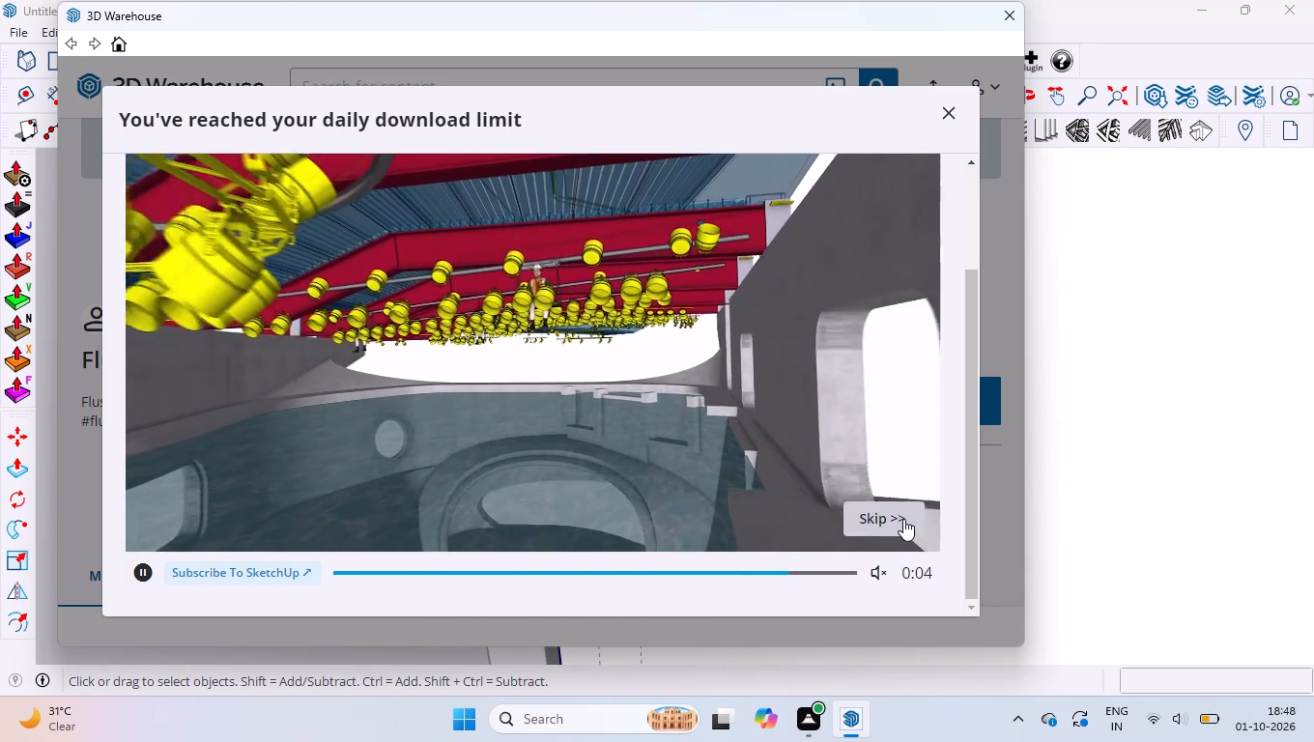
{"action": "left_click", "coordinate": [903, 519]}
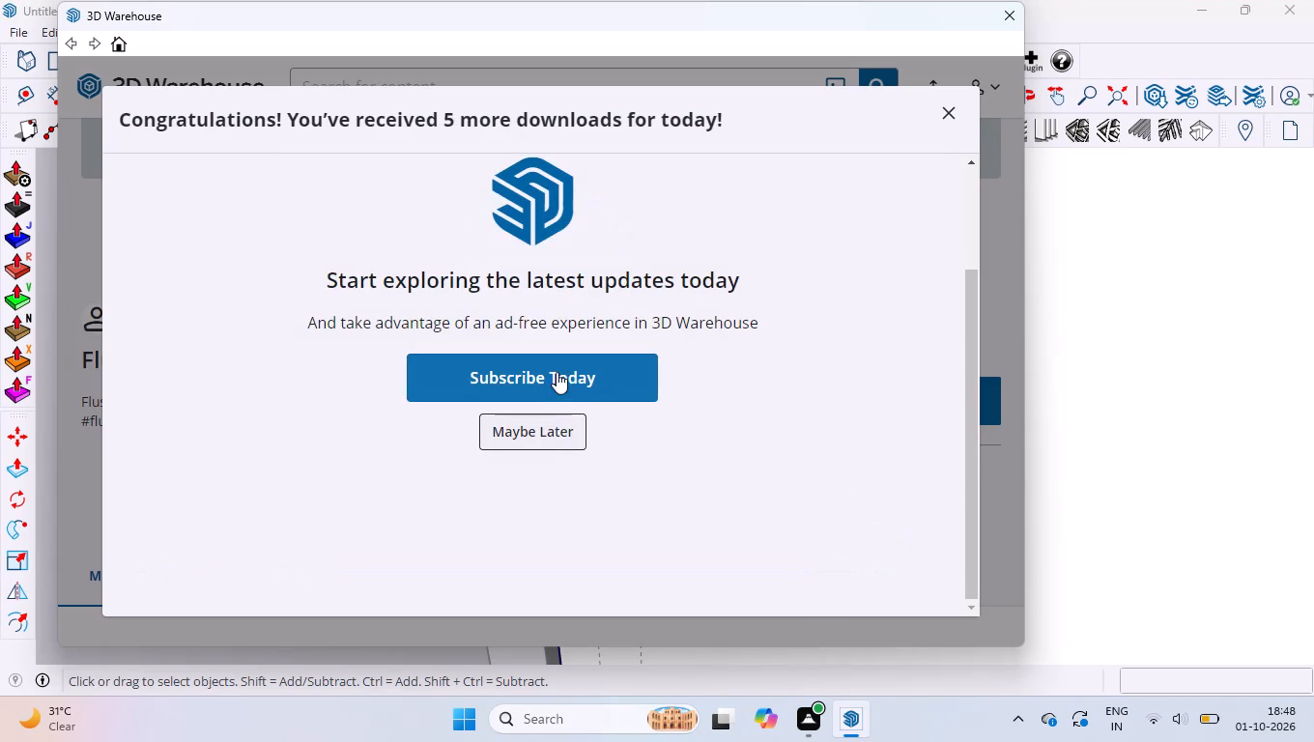
{"action": "left_click", "coordinate": [529, 429]}
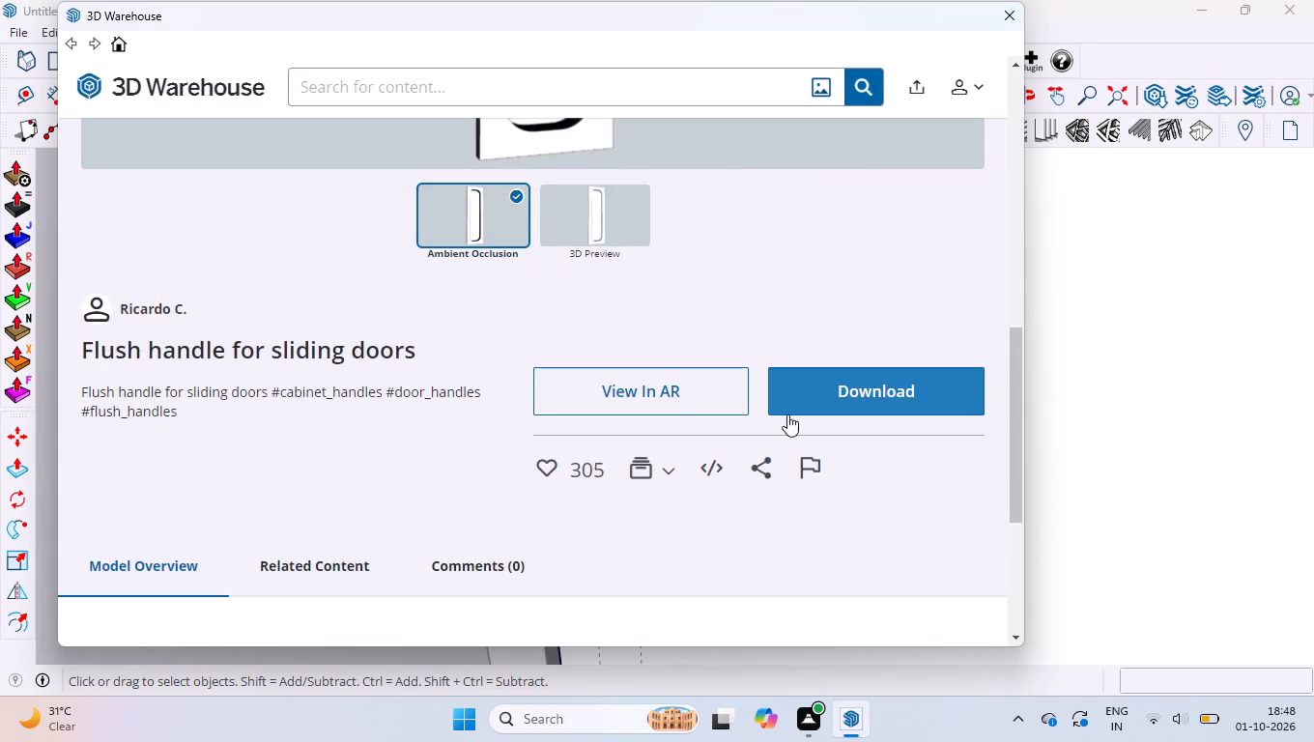
{"action": "left_click", "coordinate": [825, 400]}
{"action": "left_click", "coordinate": [465, 355]}
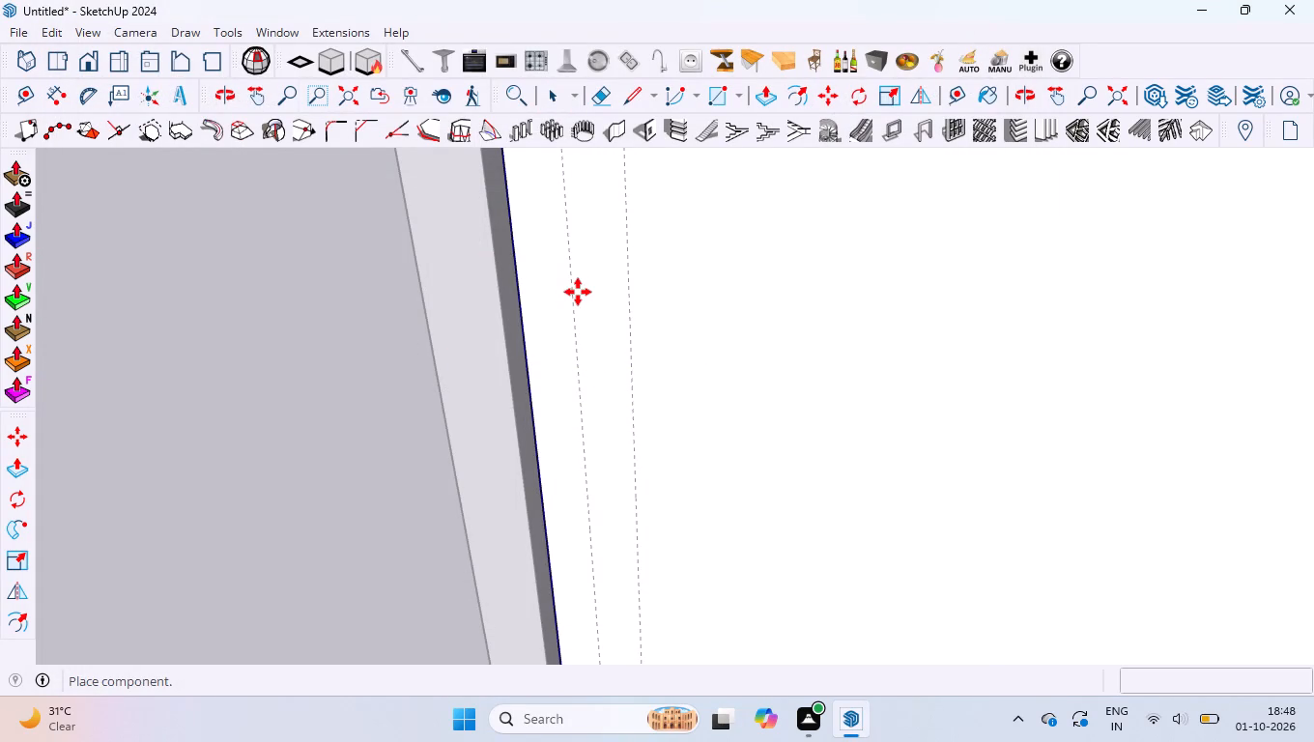
Place the downloaded flush handle at the sliding shutter's guide line and shift it about 3.80" over the grey panel.
{"action": "scroll", "coordinate": [594, 391], "scroll_direction": "down", "scroll_amount": 11}
{"action": "scroll", "coordinate": [341, 465], "scroll_direction": "down", "scroll_amount": 2}
{"action": "scroll", "coordinate": [460, 656], "scroll_direction": "down", "scroll_amount": 4}
{"action": "scroll", "coordinate": [286, 531], "scroll_direction": "down", "scroll_amount": 3}
{"action": "left_click", "coordinate": [194, 0]}
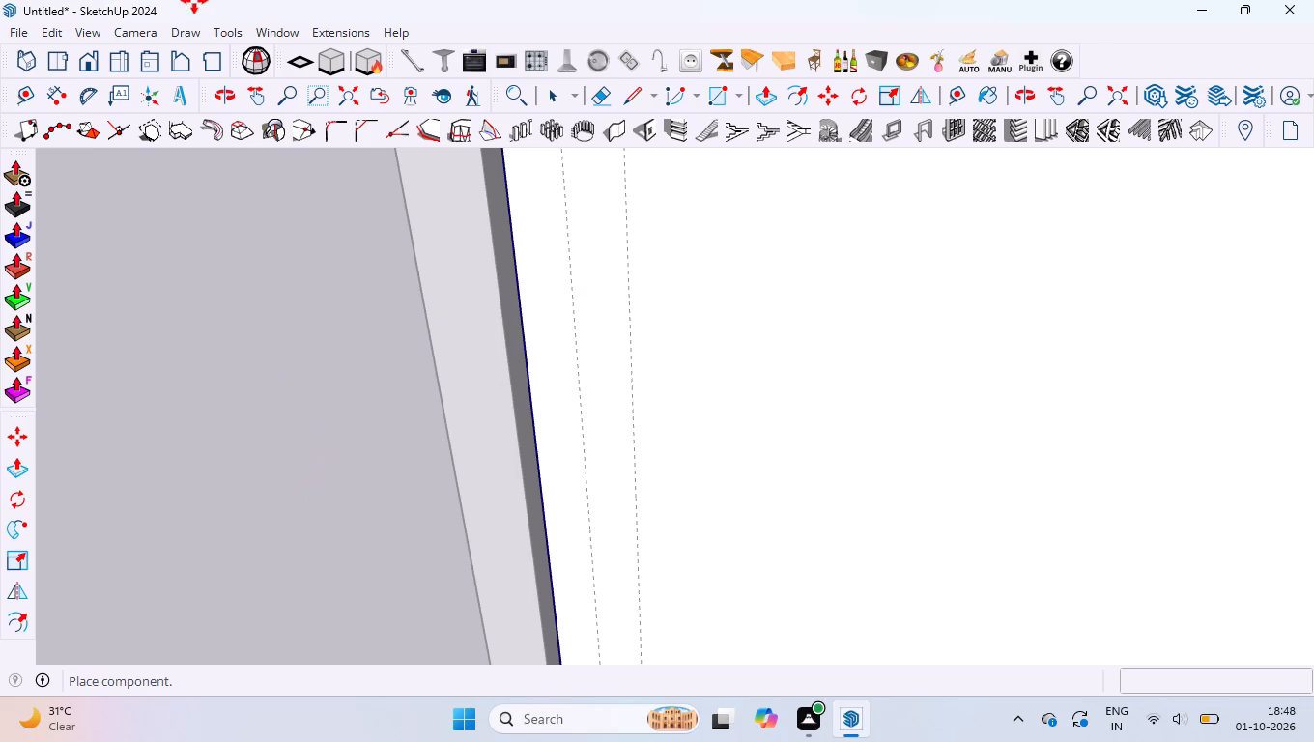
{"action": "left_click", "coordinate": [574, 271]}
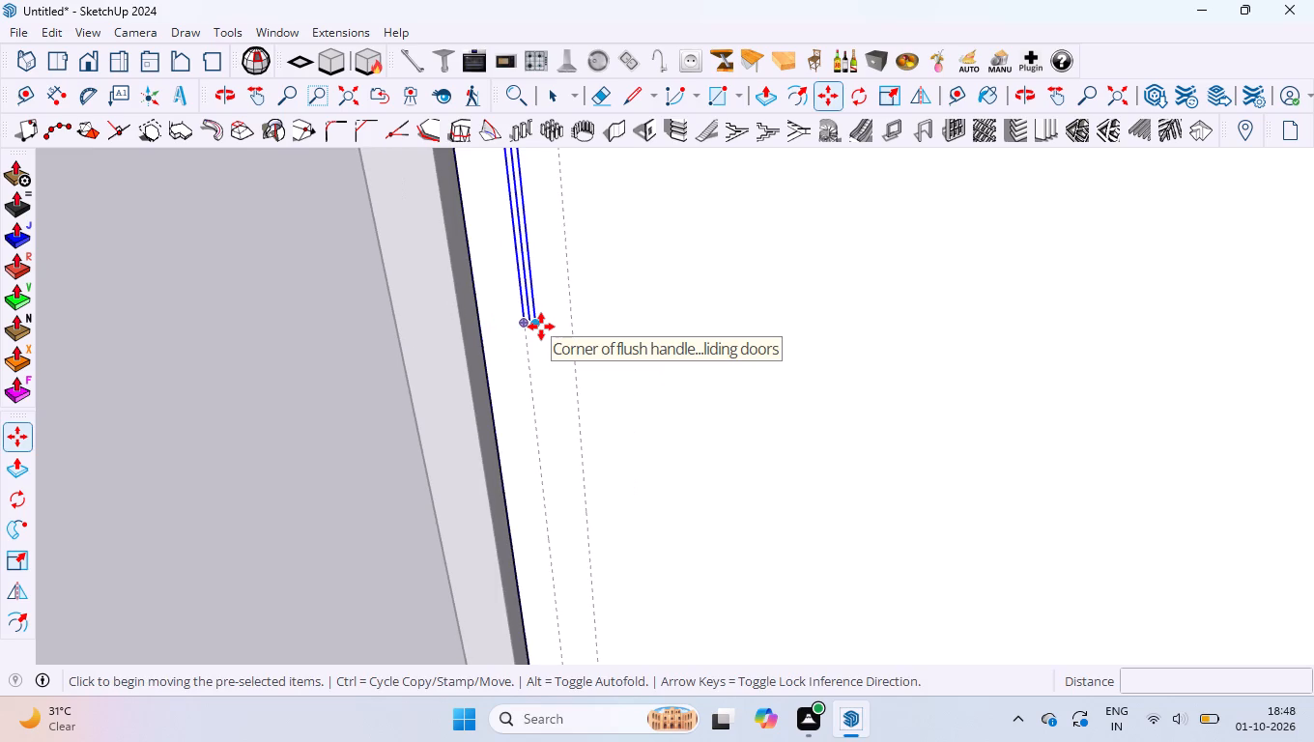
{"action": "scroll", "coordinate": [569, 310], "scroll_direction": "up", "scroll_amount": 5}
{"action": "left_click", "coordinate": [513, 333]}
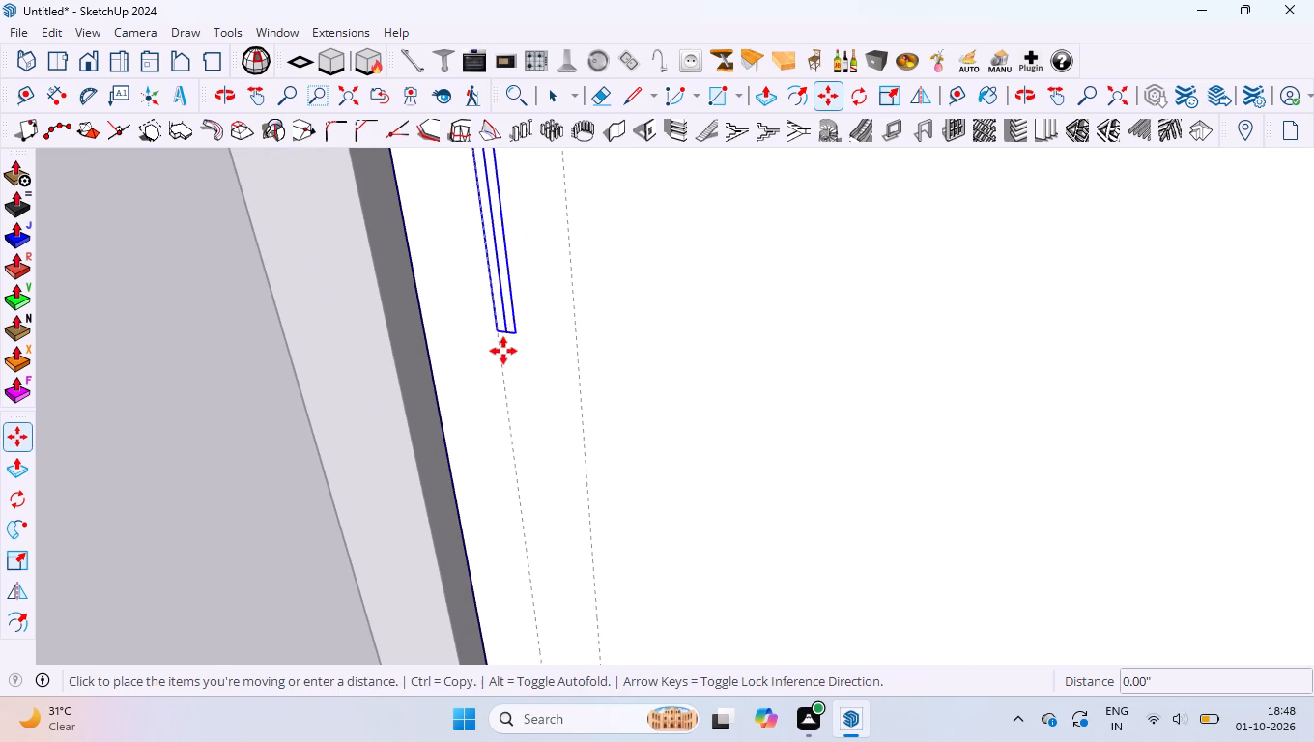
{"action": "left_click", "coordinate": [193, 491]}
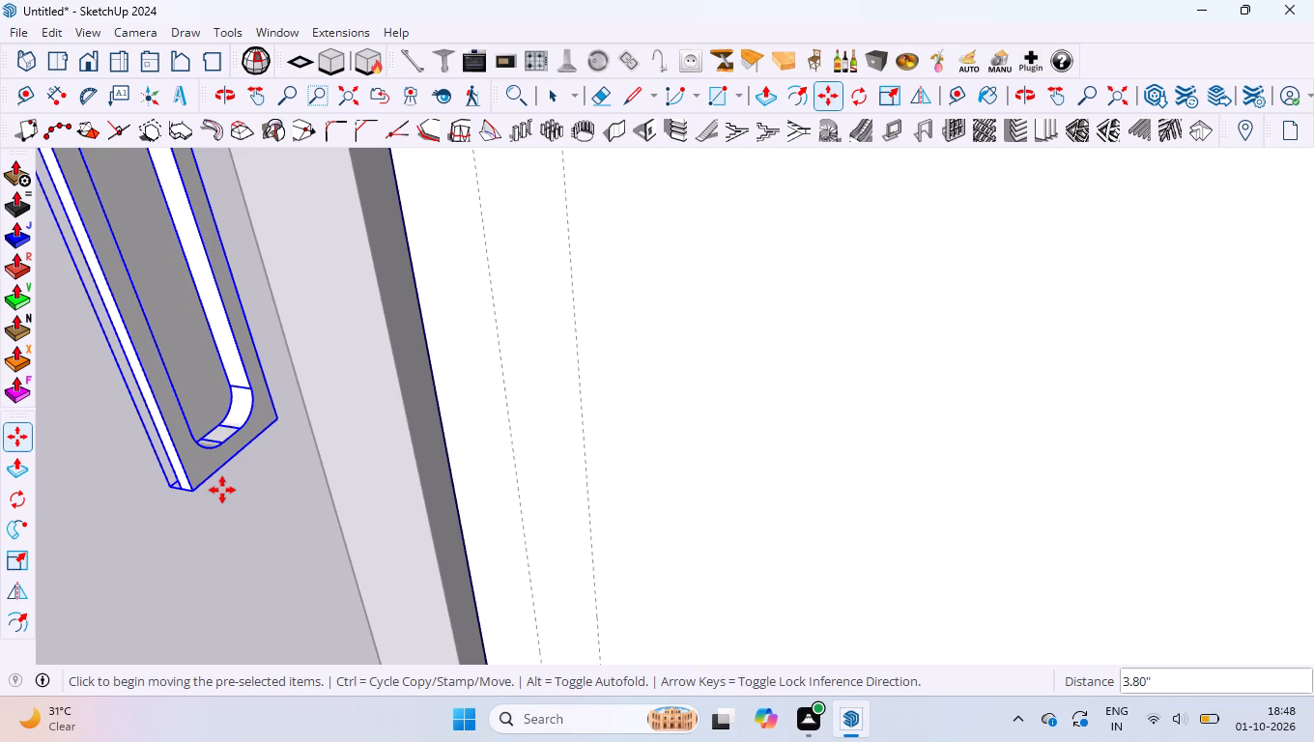
Rotate the flush handle 90 degrees about the vertical axis through its lower corner.
{"action": "key", "text": "q"}
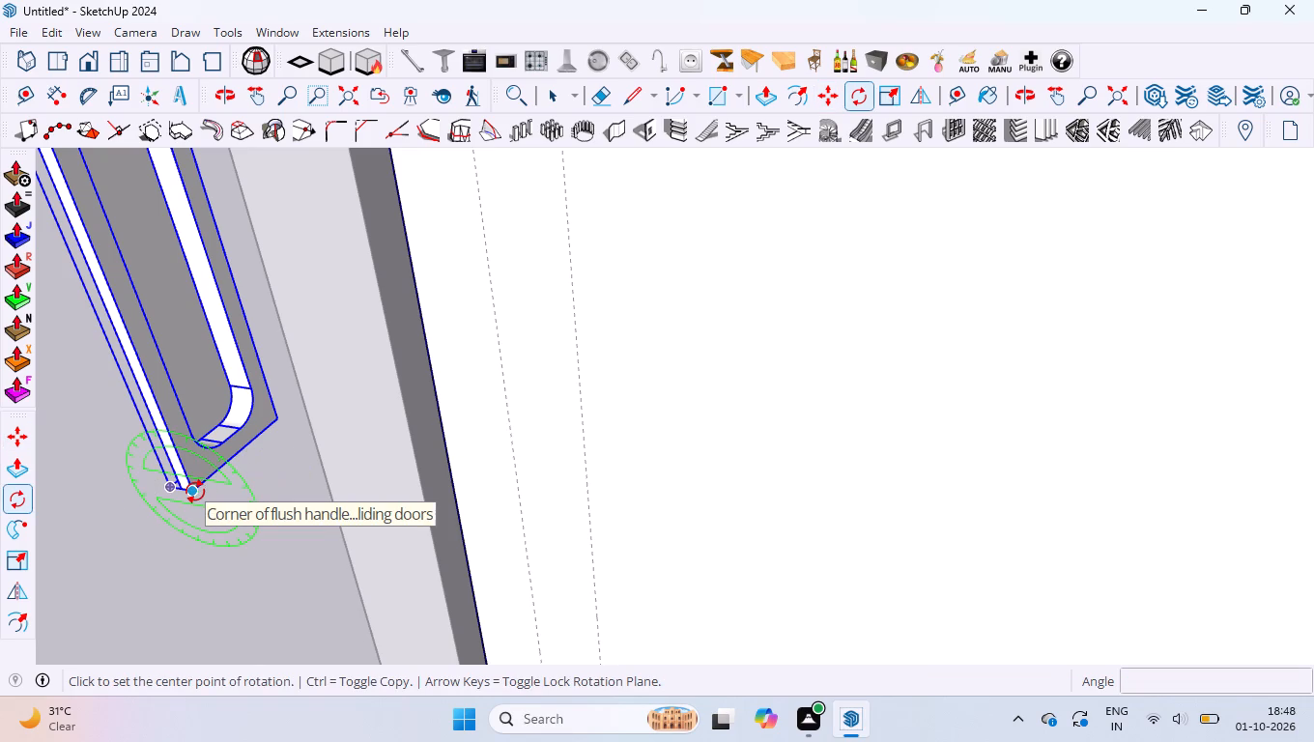
{"action": "key", "text": "Up"}
{"action": "left_click", "coordinate": [195, 492]}
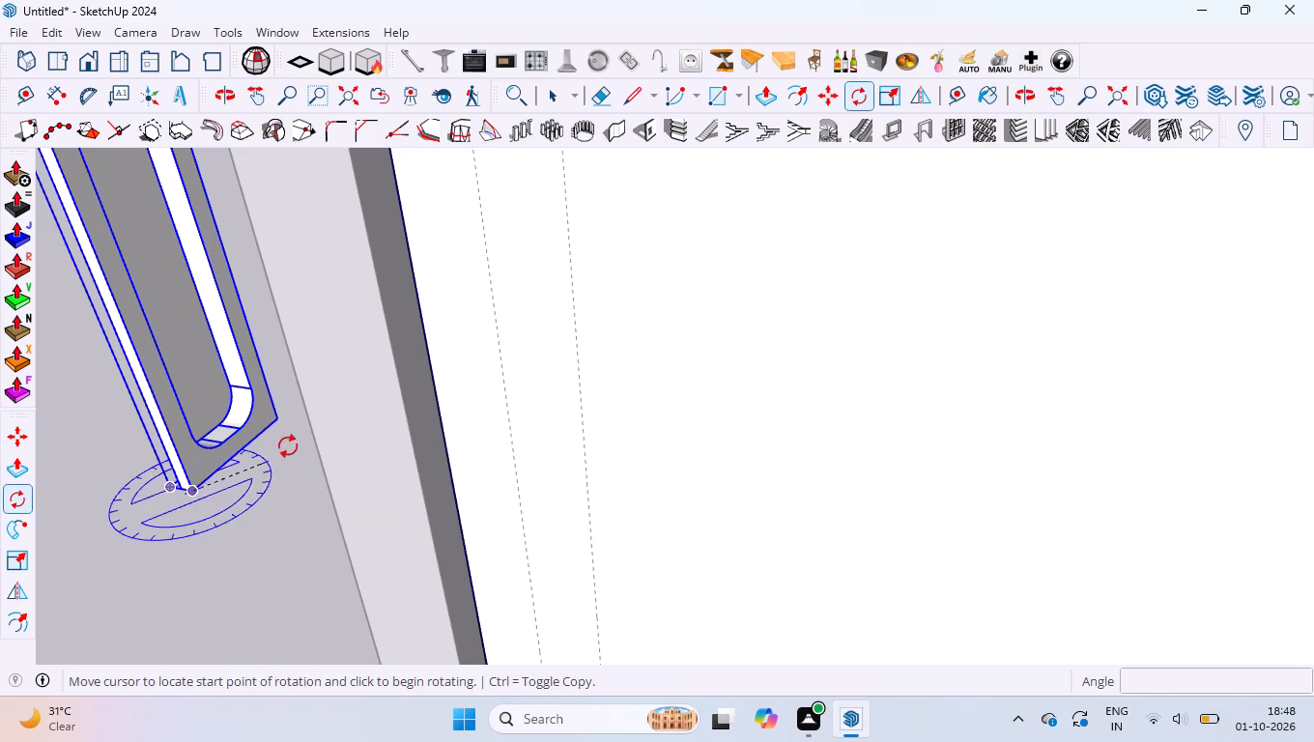
{"action": "left_click", "coordinate": [276, 414]}
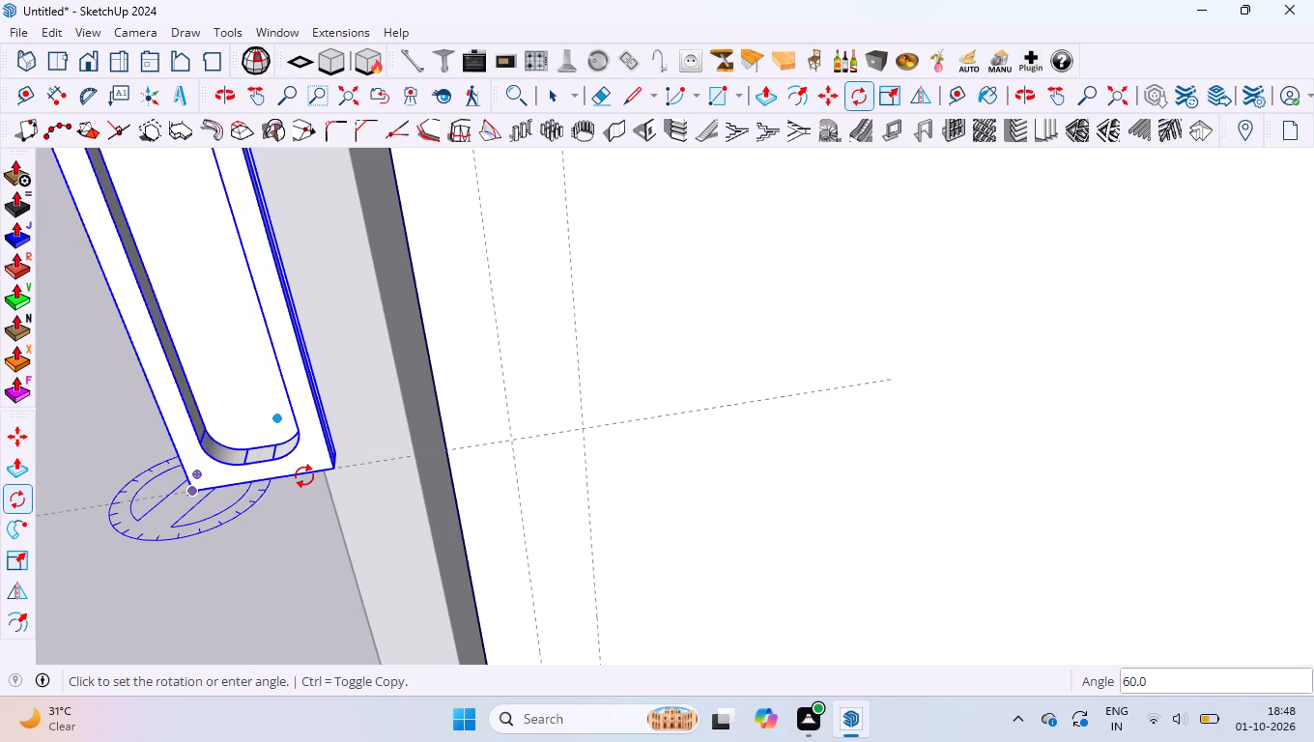
{"action": "type", "text": "90"}
{"action": "key", "text": "Return"}
{"action": "scroll", "coordinate": [326, 477], "scroll_direction": "down", "scroll_amount": 2}
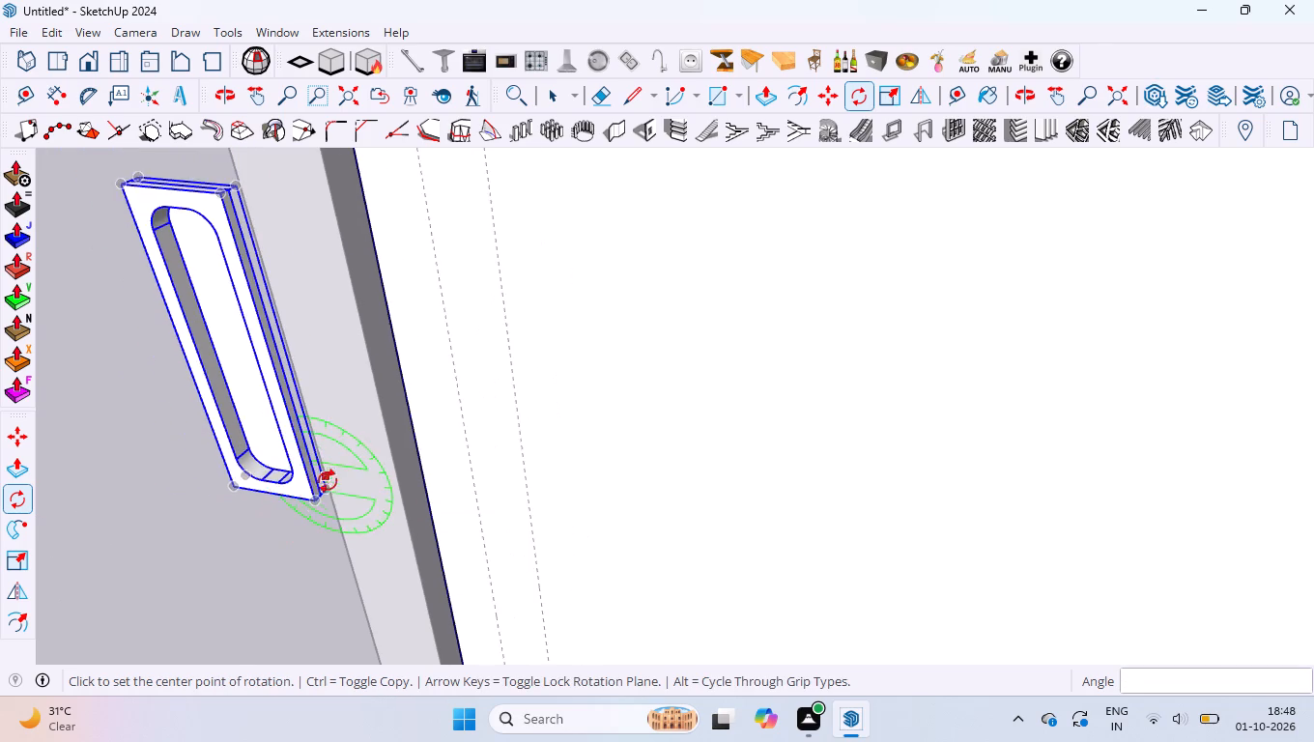
{"action": "scroll", "coordinate": [328, 481], "scroll_direction": "down", "scroll_amount": 5}
{"action": "scroll", "coordinate": [328, 349], "scroll_direction": "up", "scroll_amount": 6}
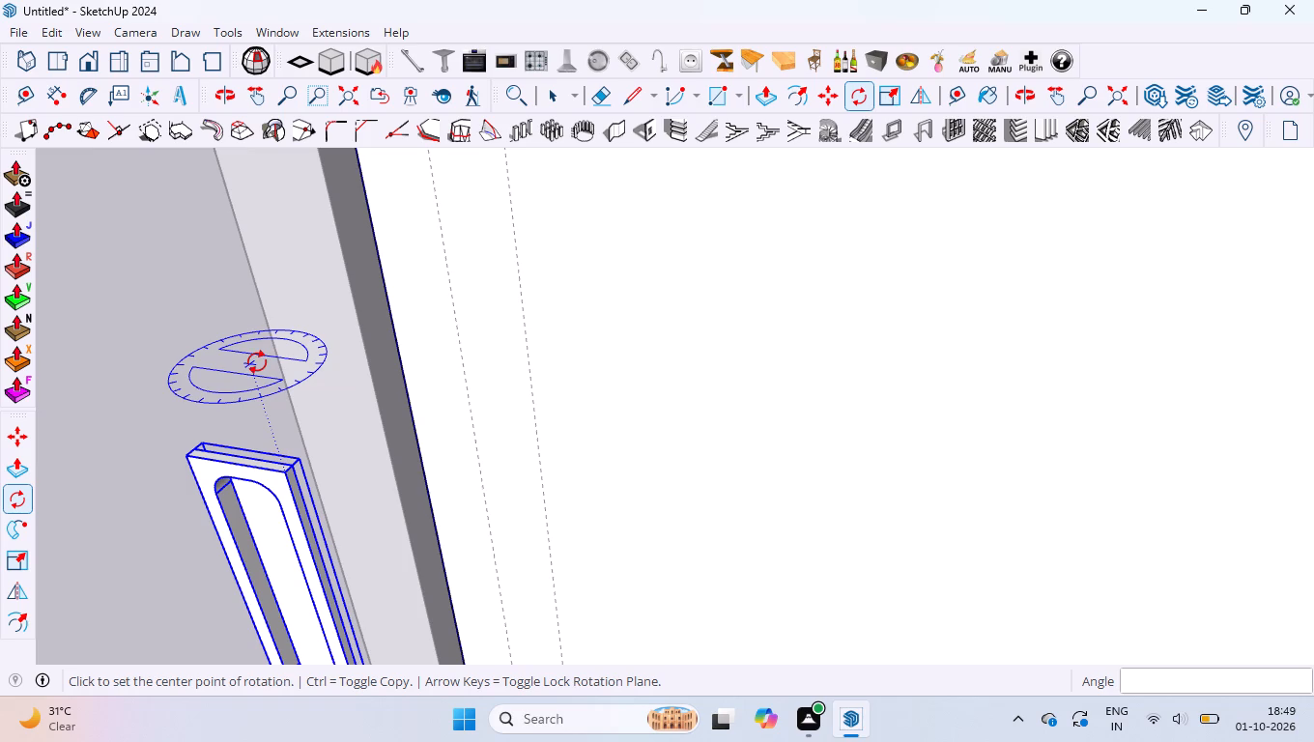
Move the flush handle about 2.97" by its top side edge to the nearer vertical guide line on the shutter.
{"action": "key", "text": "m"}
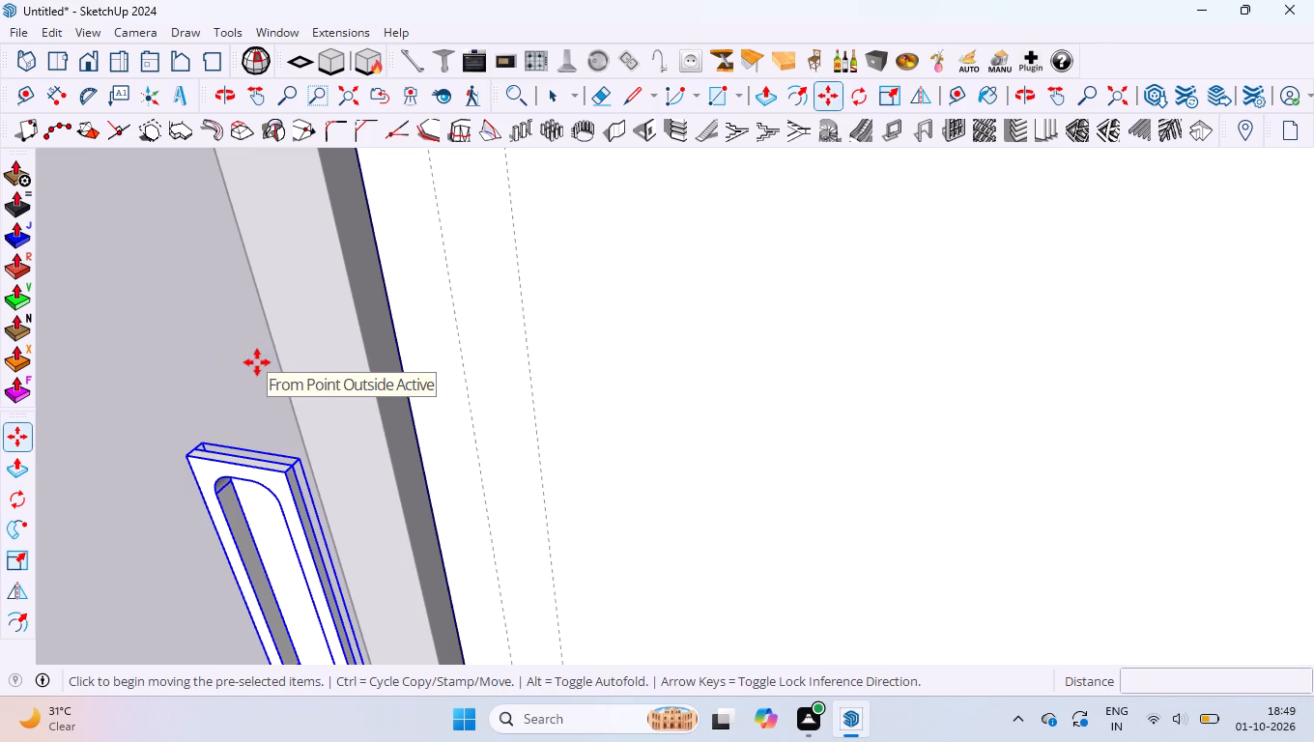
{"action": "scroll", "coordinate": [197, 449], "scroll_direction": "up", "scroll_amount": 8}
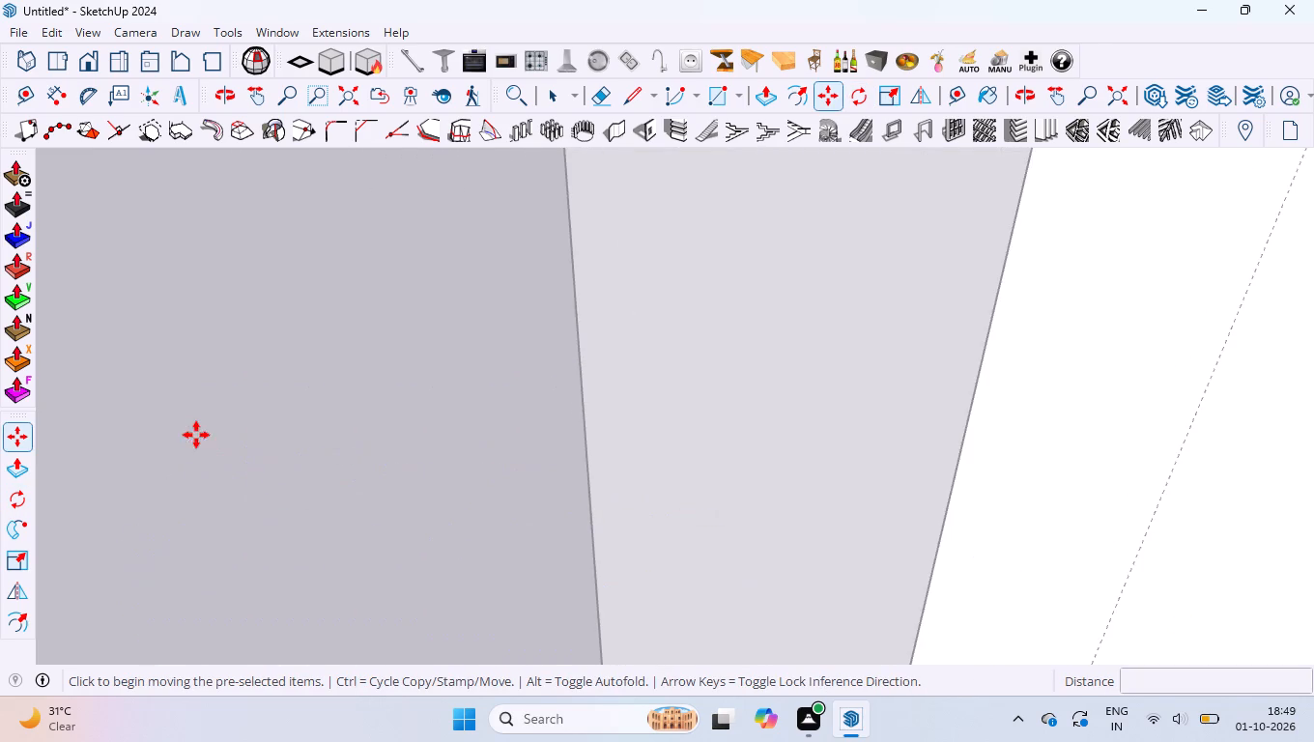
{"action": "scroll", "coordinate": [195, 420], "scroll_direction": "down", "scroll_amount": 3}
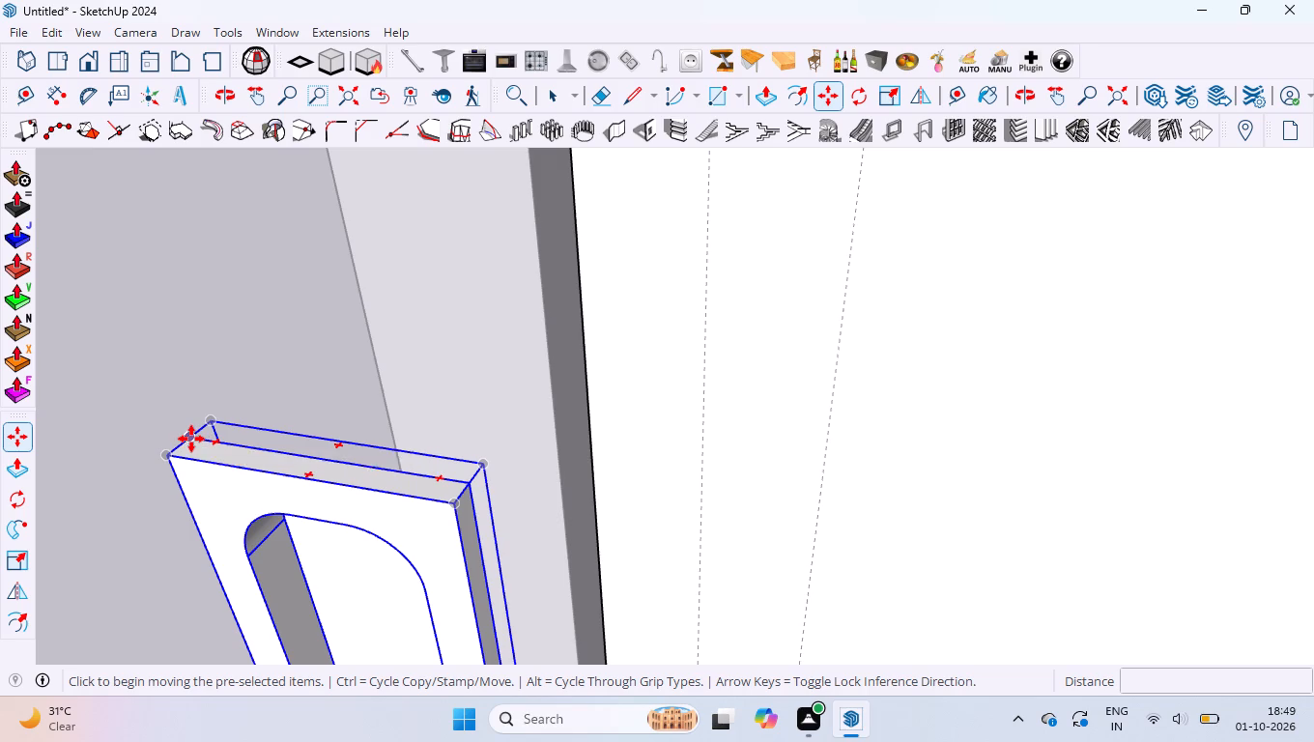
{"action": "left_click", "coordinate": [191, 438]}
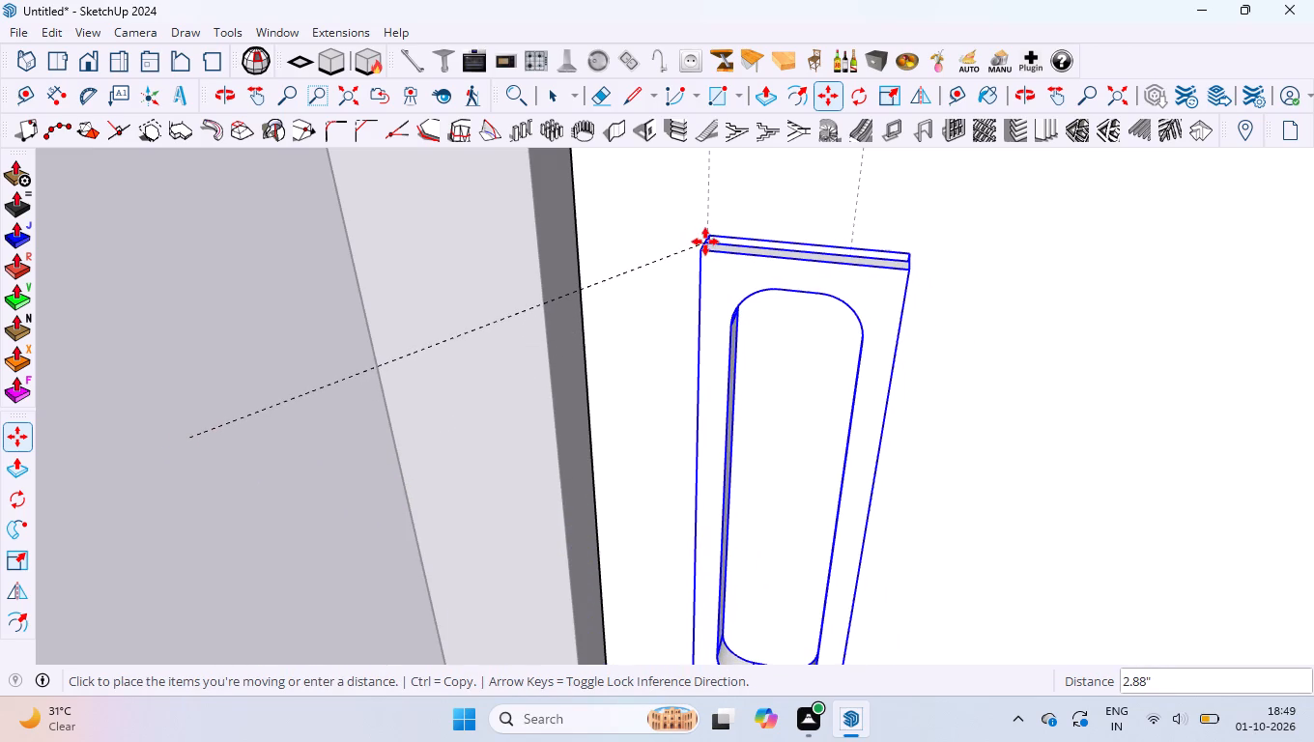
{"action": "scroll", "coordinate": [705, 239], "scroll_direction": "up", "scroll_amount": 18}
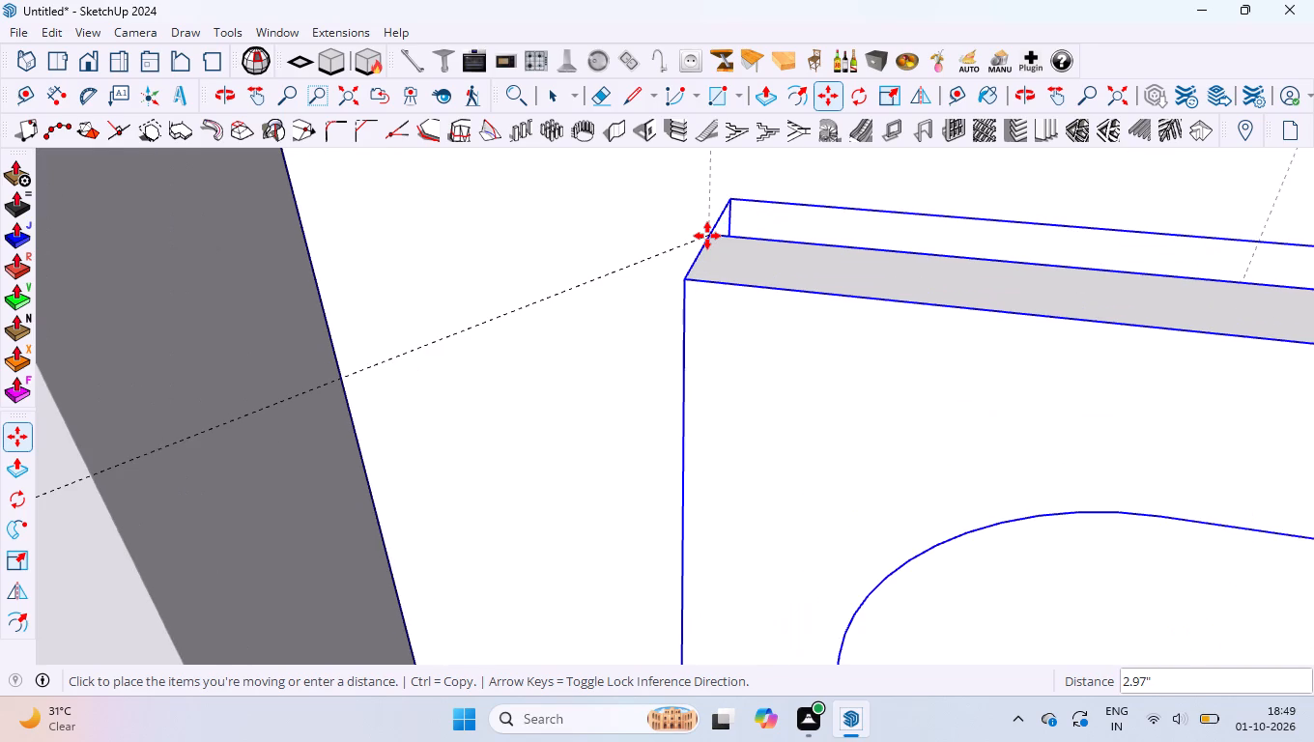
{"action": "left_click", "coordinate": [706, 224]}
Move the handle about 0.70" so its rear top corner sits on the vertical guide line.
{"action": "scroll", "coordinate": [723, 157], "scroll_direction": "up", "scroll_amount": 5}
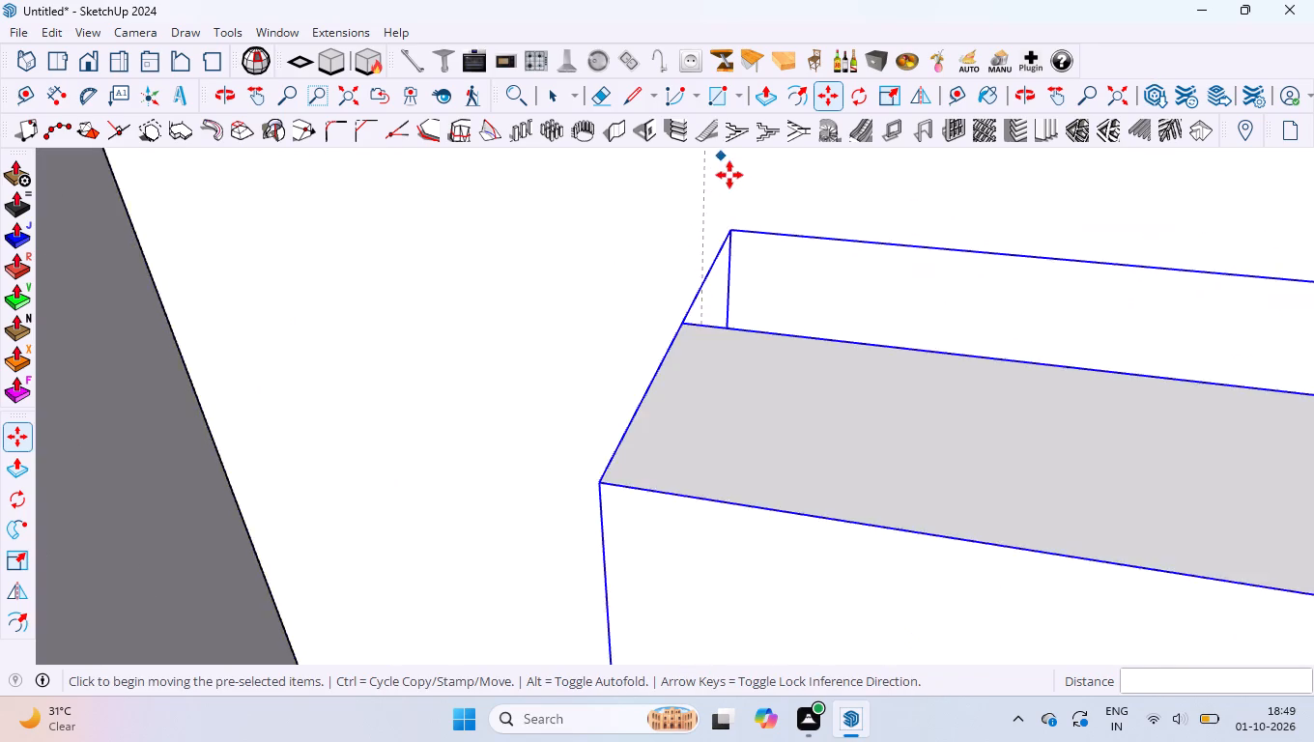
{"action": "scroll", "coordinate": [729, 175], "scroll_direction": "up", "scroll_amount": 3}
{"action": "scroll", "coordinate": [720, 211], "scroll_direction": "down", "scroll_amount": 3}
{"action": "scroll", "coordinate": [713, 284], "scroll_direction": "up", "scroll_amount": 4}
{"action": "scroll", "coordinate": [728, 268], "scroll_direction": "down", "scroll_amount": 3}
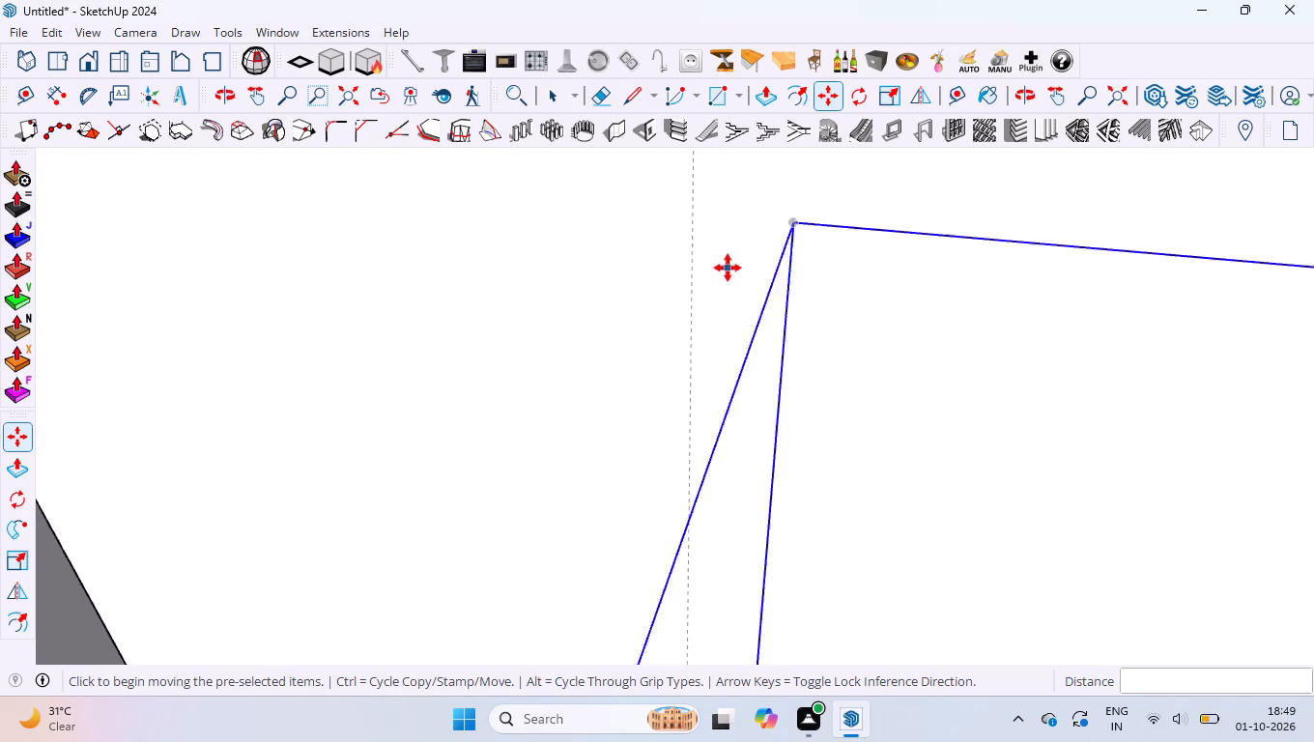
{"action": "scroll", "coordinate": [728, 268], "scroll_direction": "down", "scroll_amount": 2}
{"action": "left_click", "coordinate": [737, 262]}
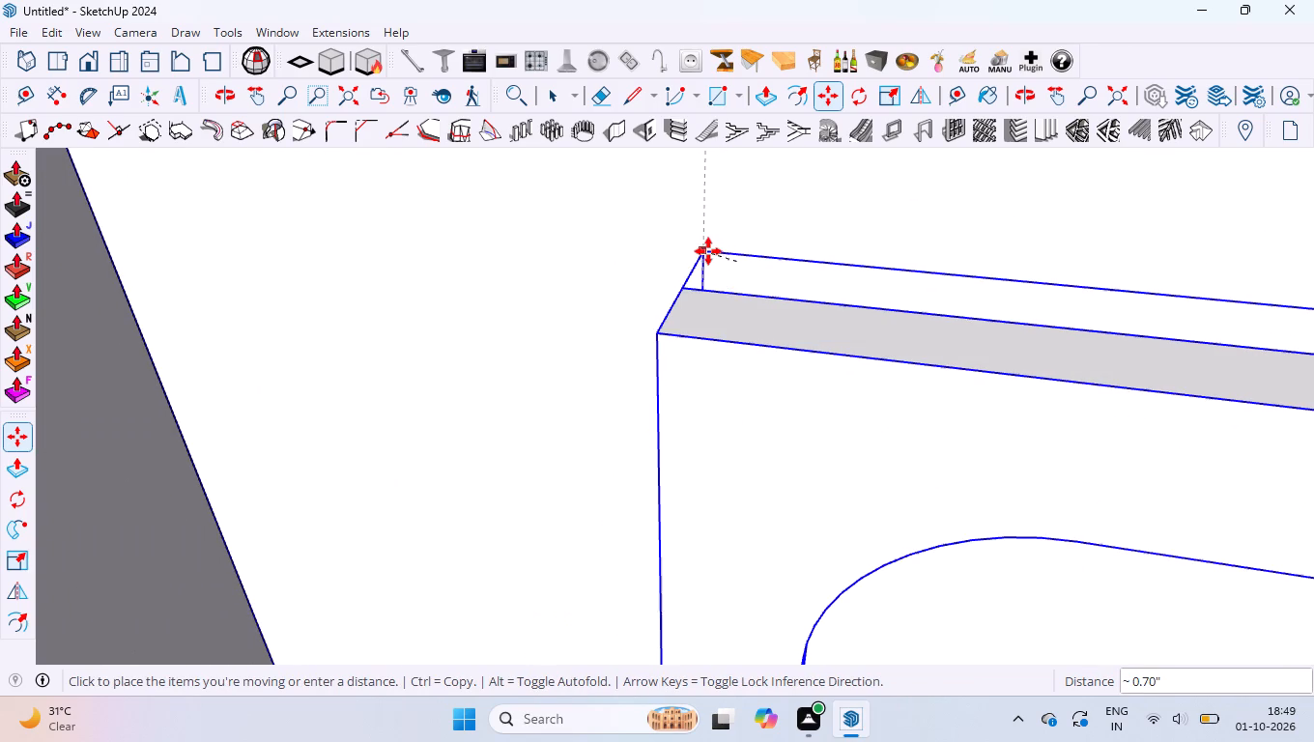
{"action": "left_click", "coordinate": [705, 251]}
{"action": "scroll", "coordinate": [681, 300], "scroll_direction": "down", "scroll_amount": 20}
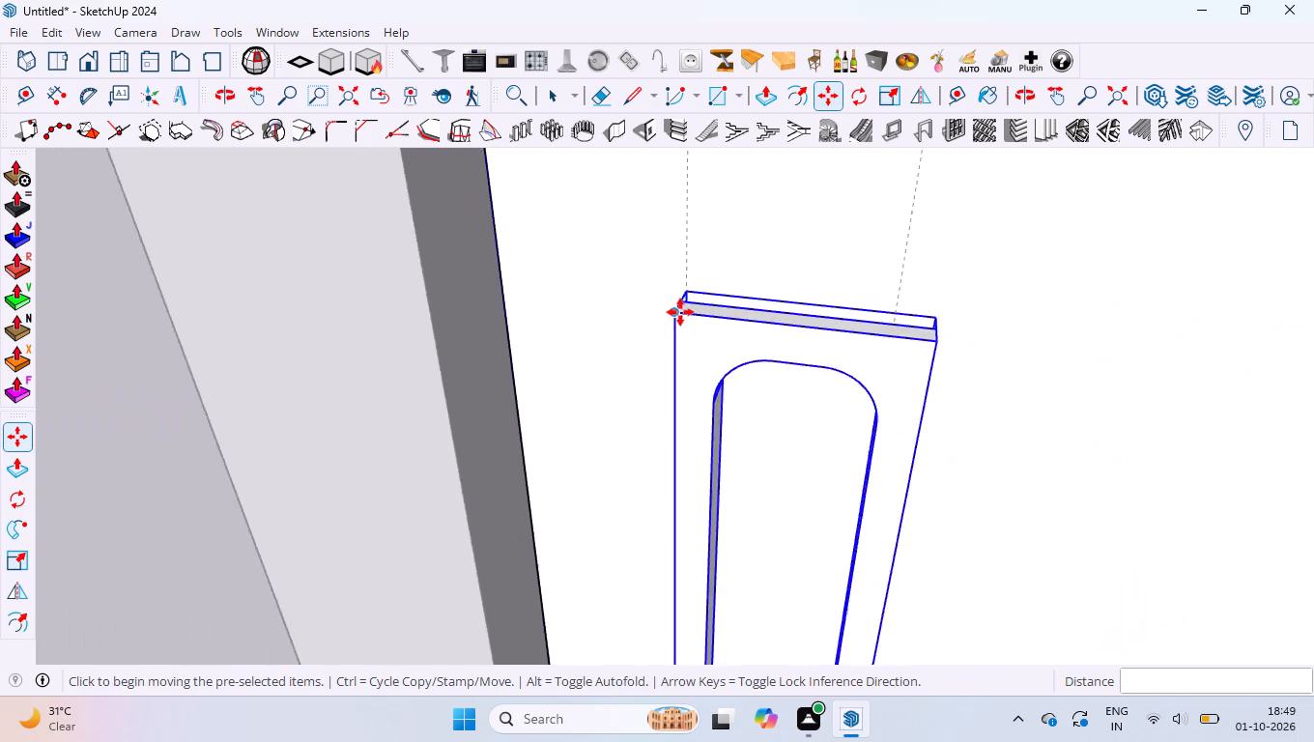
{"action": "scroll", "coordinate": [680, 312], "scroll_direction": "down", "scroll_amount": 1}
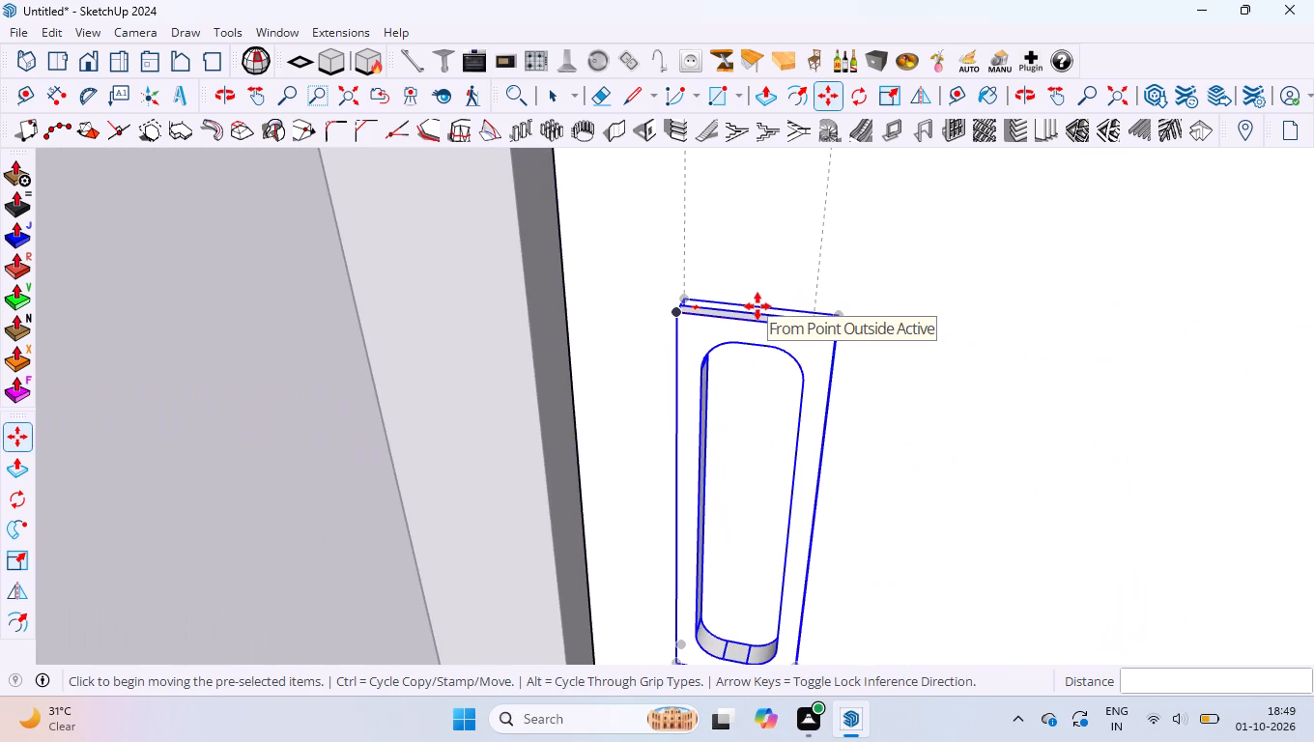
Recess the handle about 0.12" into the shutter, aligning its lip with the guide line at the top corner.
{"action": "scroll", "coordinate": [778, 253], "scroll_direction": "up", "scroll_amount": 7}
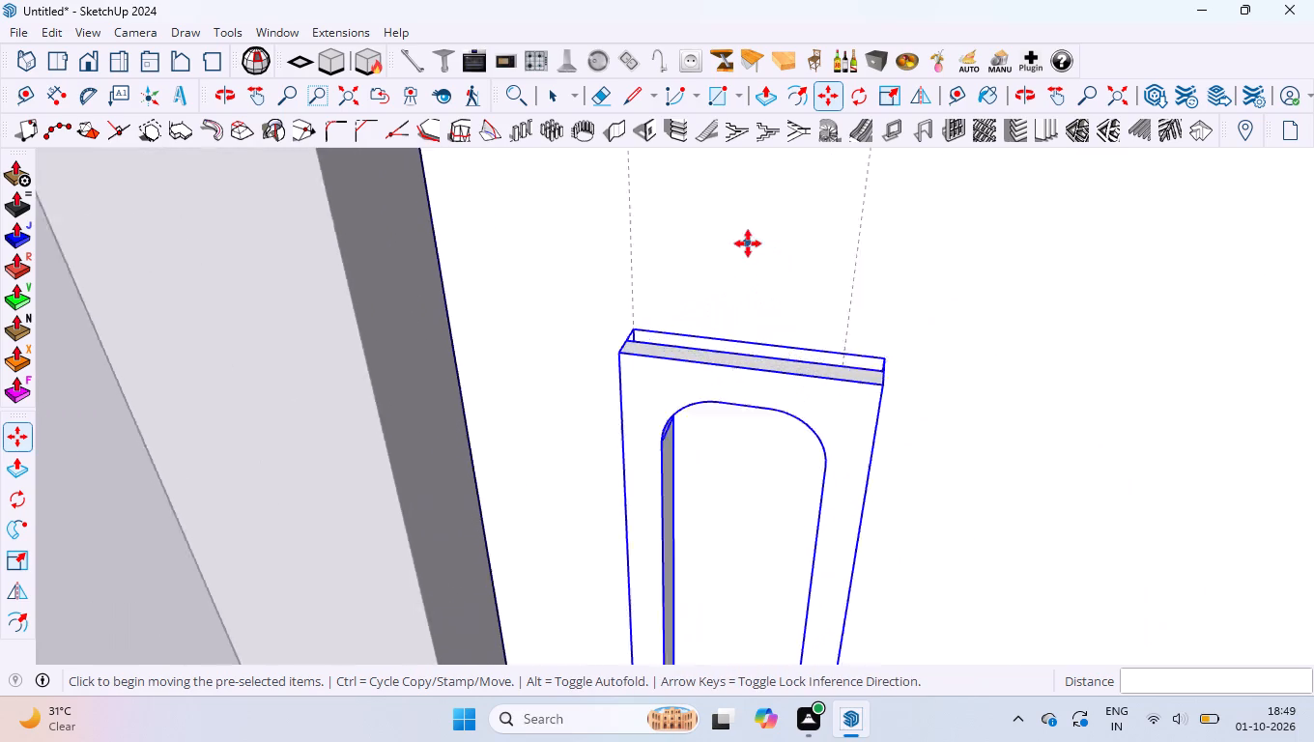
{"action": "scroll", "coordinate": [748, 243], "scroll_direction": "up", "scroll_amount": 9}
{"action": "left_click", "coordinate": [588, 364]}
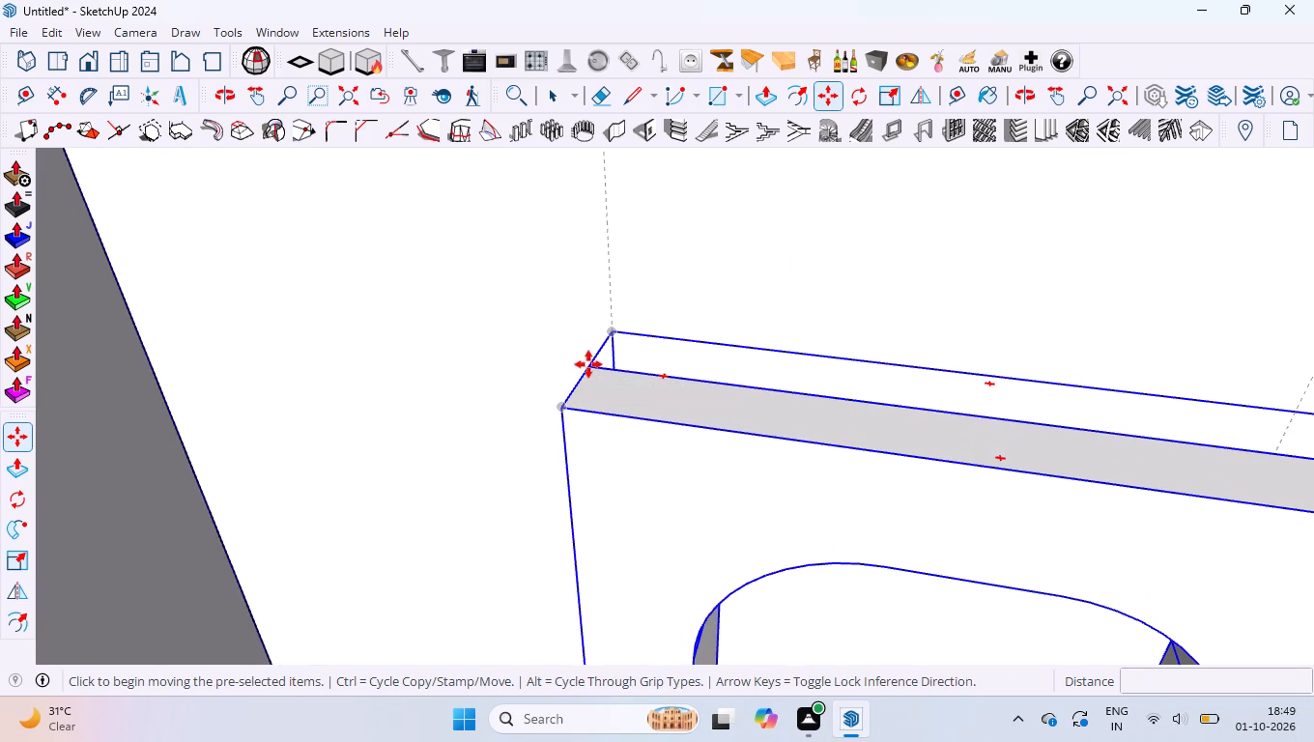
{"action": "left_click", "coordinate": [612, 330]}
{"action": "scroll", "coordinate": [616, 297], "scroll_direction": "down", "scroll_amount": 2}
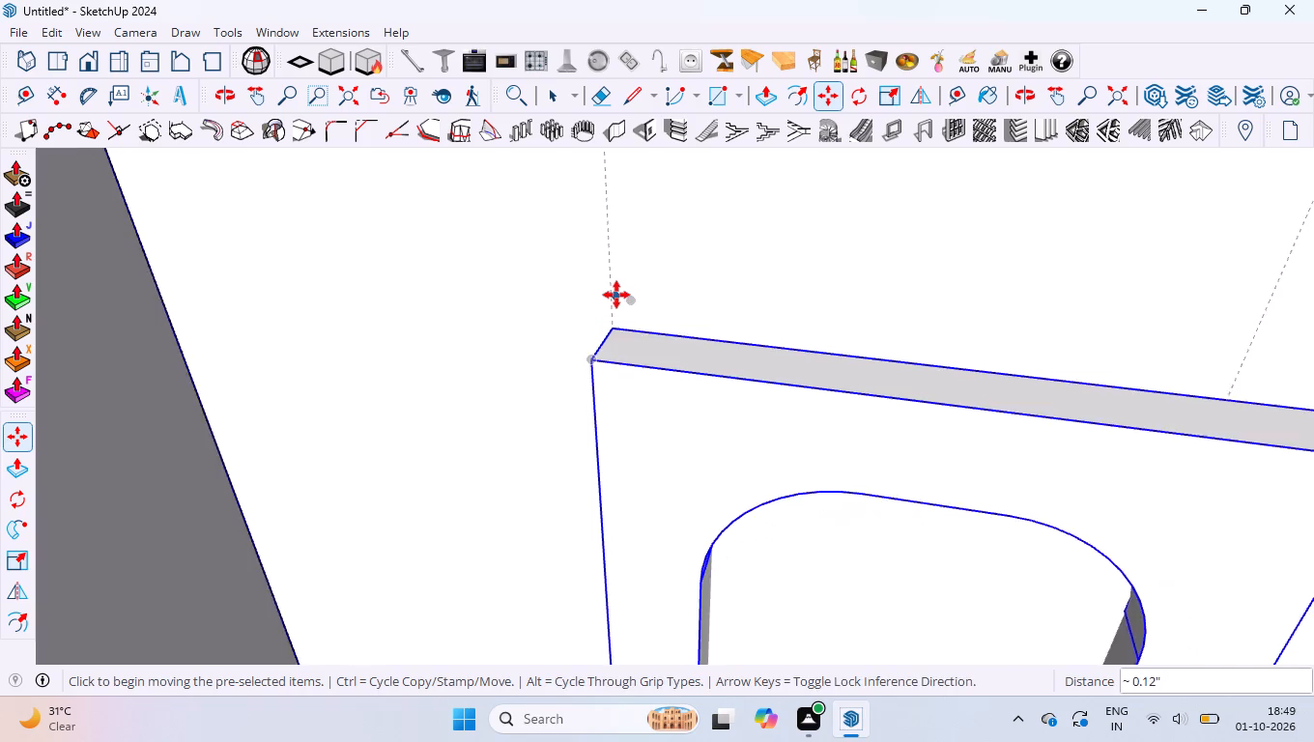
{"action": "scroll", "coordinate": [616, 295], "scroll_direction": "down", "scroll_amount": 14}
Intersect the flush handle's faces with the model.
{"action": "key", "text": "space"}
{"action": "right_click", "coordinate": [659, 333]}
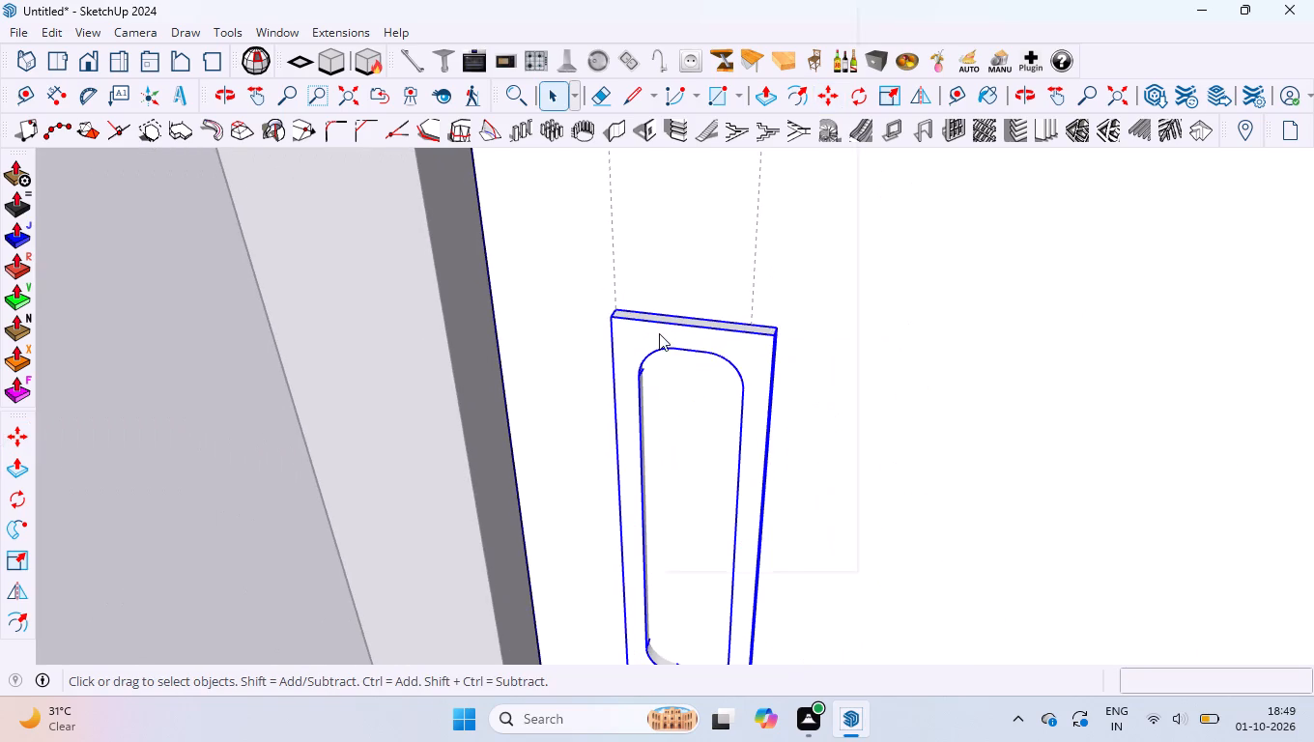
{"action": "left_click", "coordinate": [721, 412]}
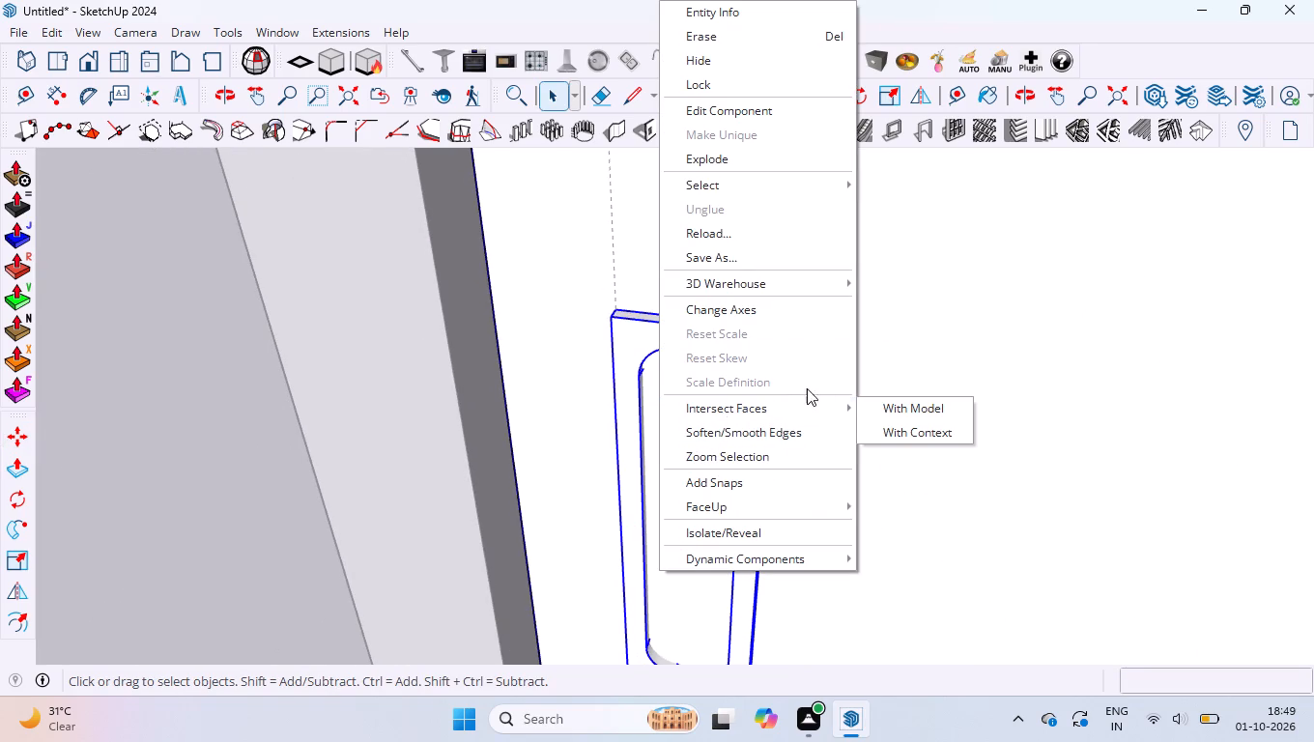
{"action": "left_click", "coordinate": [867, 402]}
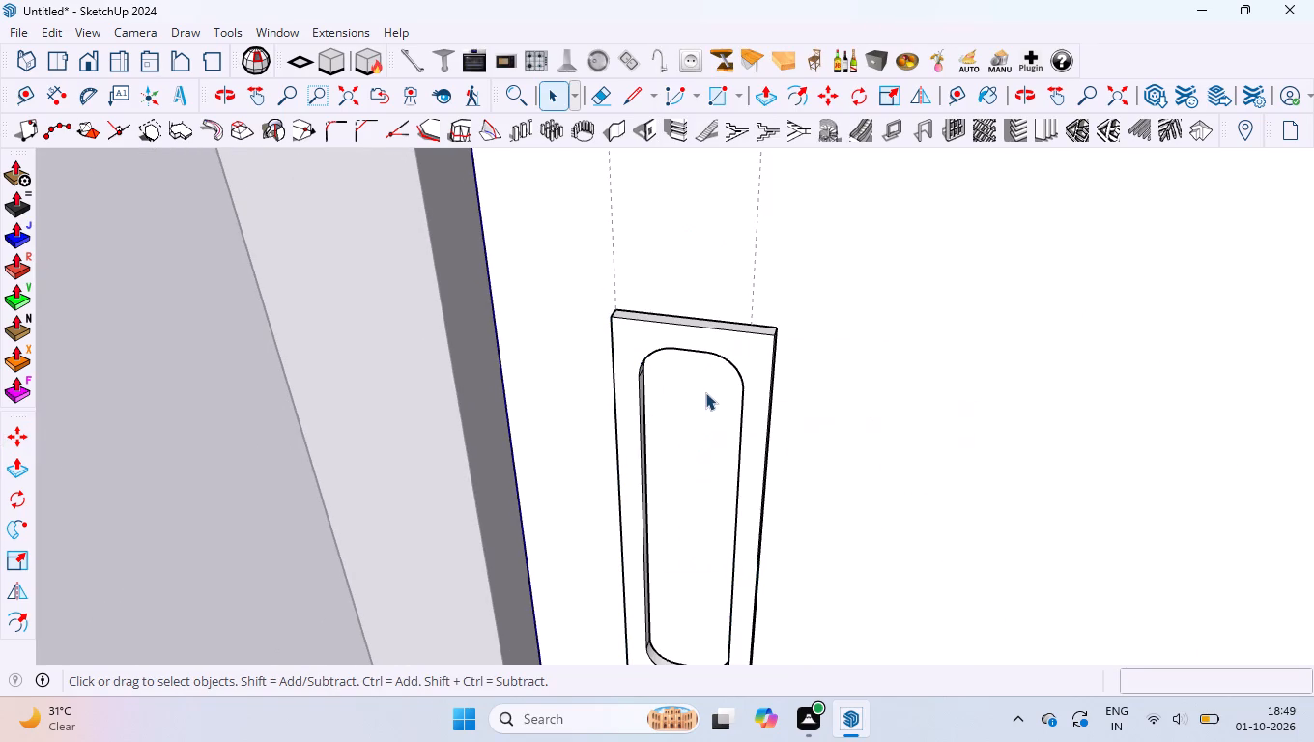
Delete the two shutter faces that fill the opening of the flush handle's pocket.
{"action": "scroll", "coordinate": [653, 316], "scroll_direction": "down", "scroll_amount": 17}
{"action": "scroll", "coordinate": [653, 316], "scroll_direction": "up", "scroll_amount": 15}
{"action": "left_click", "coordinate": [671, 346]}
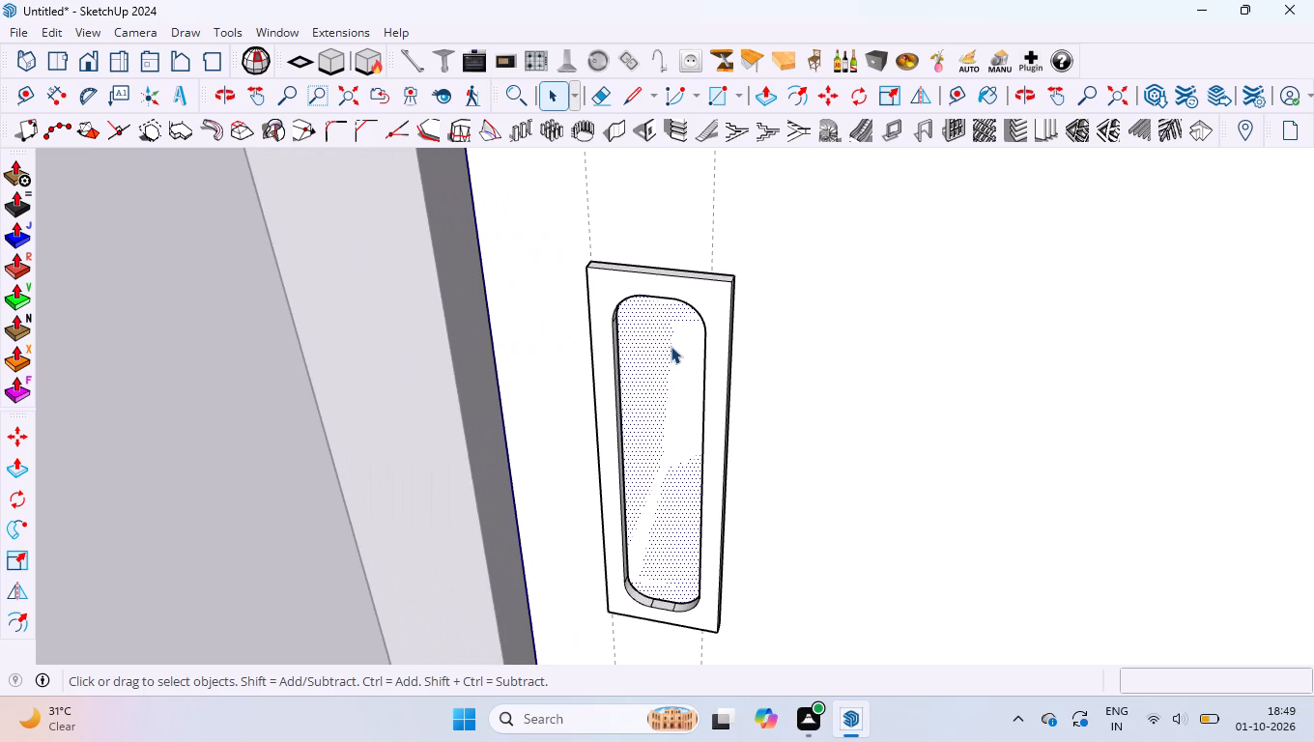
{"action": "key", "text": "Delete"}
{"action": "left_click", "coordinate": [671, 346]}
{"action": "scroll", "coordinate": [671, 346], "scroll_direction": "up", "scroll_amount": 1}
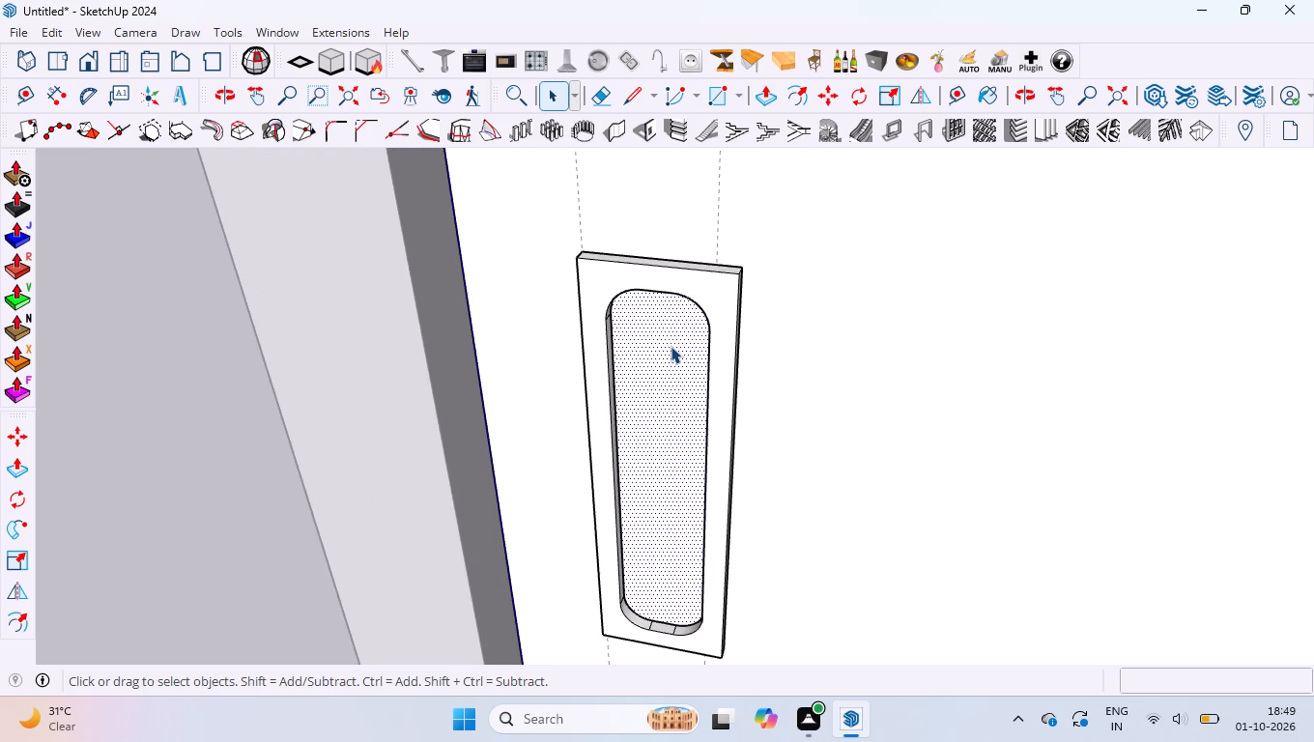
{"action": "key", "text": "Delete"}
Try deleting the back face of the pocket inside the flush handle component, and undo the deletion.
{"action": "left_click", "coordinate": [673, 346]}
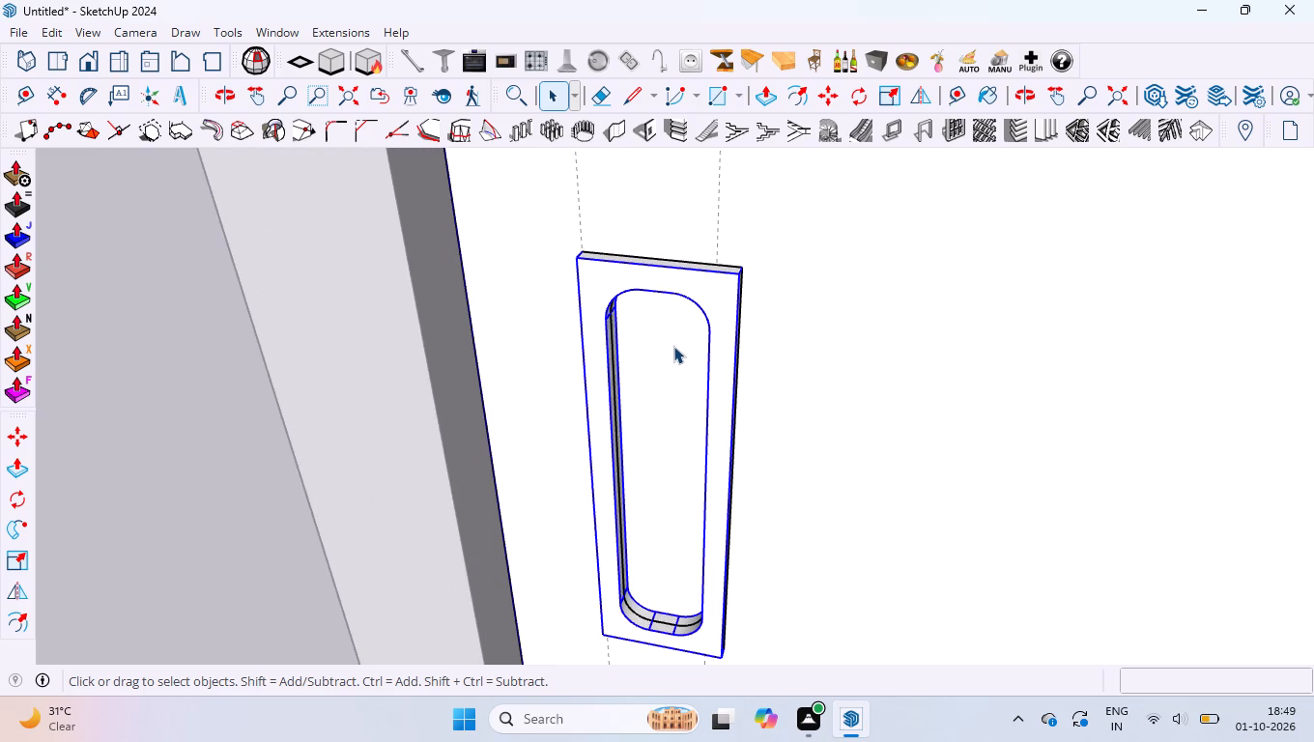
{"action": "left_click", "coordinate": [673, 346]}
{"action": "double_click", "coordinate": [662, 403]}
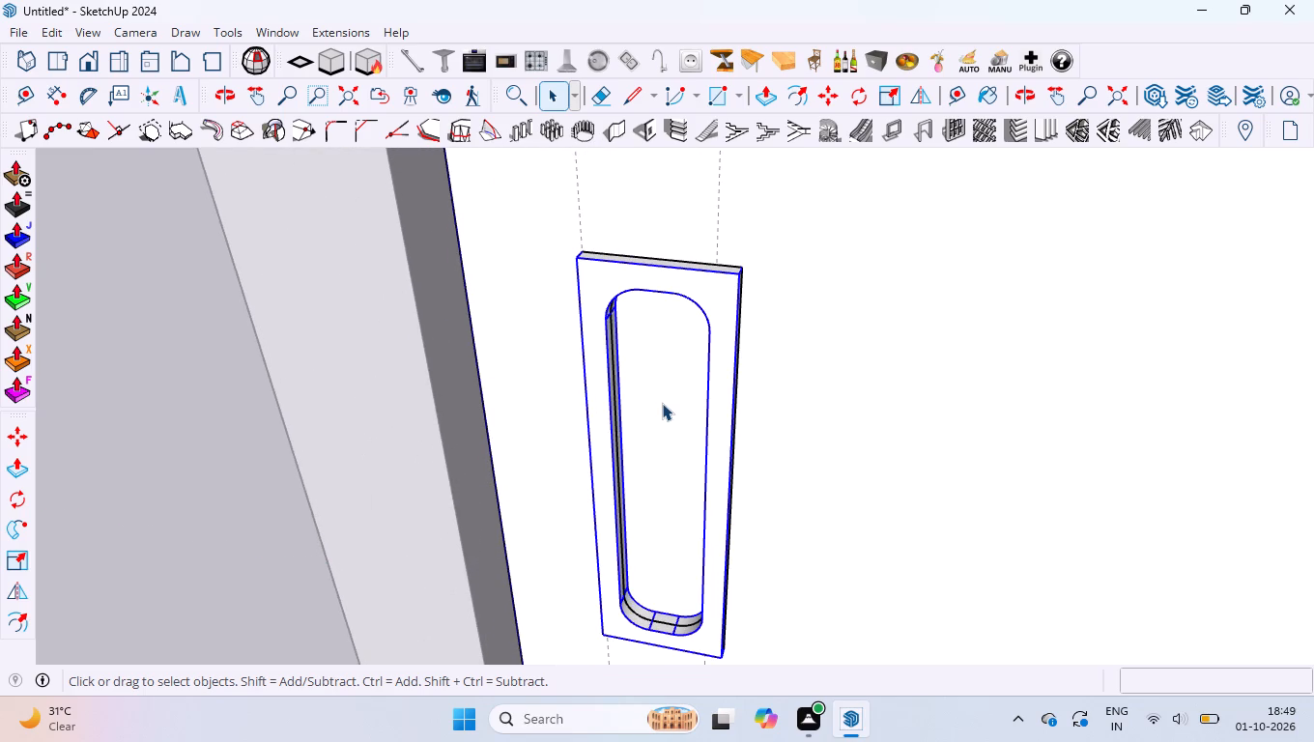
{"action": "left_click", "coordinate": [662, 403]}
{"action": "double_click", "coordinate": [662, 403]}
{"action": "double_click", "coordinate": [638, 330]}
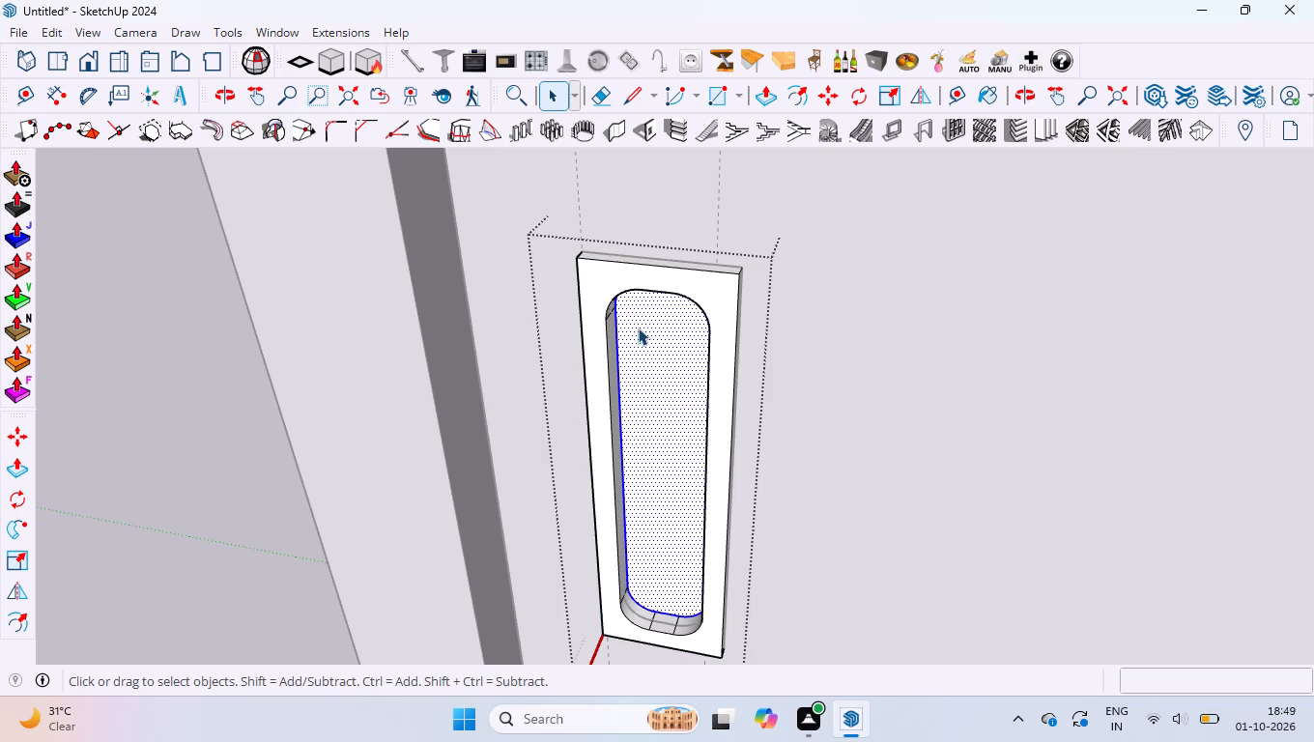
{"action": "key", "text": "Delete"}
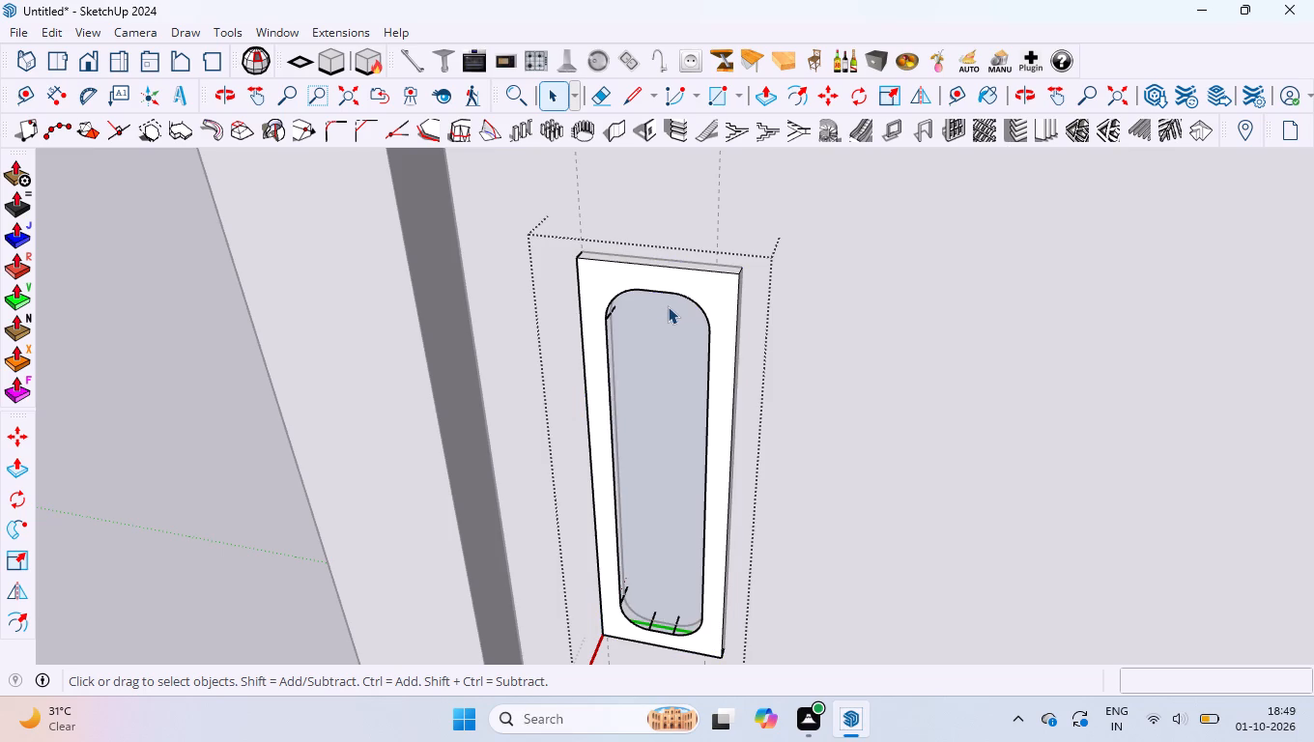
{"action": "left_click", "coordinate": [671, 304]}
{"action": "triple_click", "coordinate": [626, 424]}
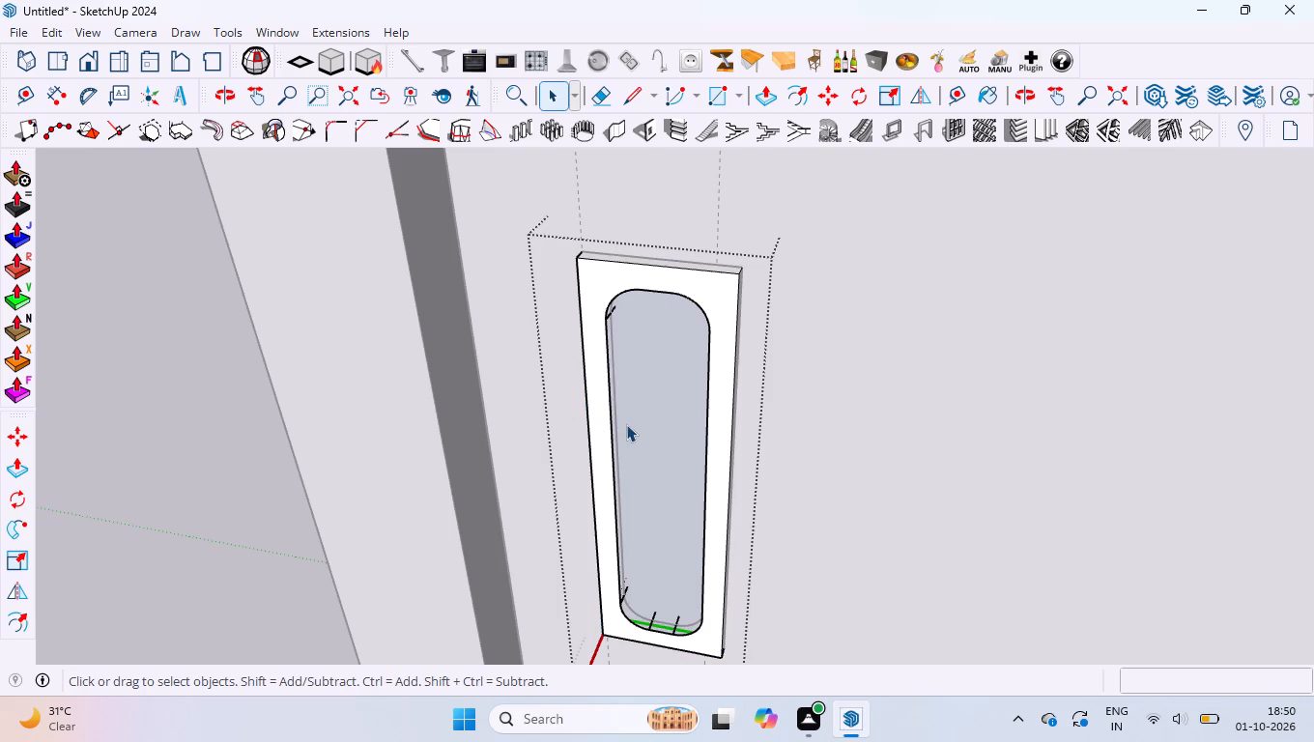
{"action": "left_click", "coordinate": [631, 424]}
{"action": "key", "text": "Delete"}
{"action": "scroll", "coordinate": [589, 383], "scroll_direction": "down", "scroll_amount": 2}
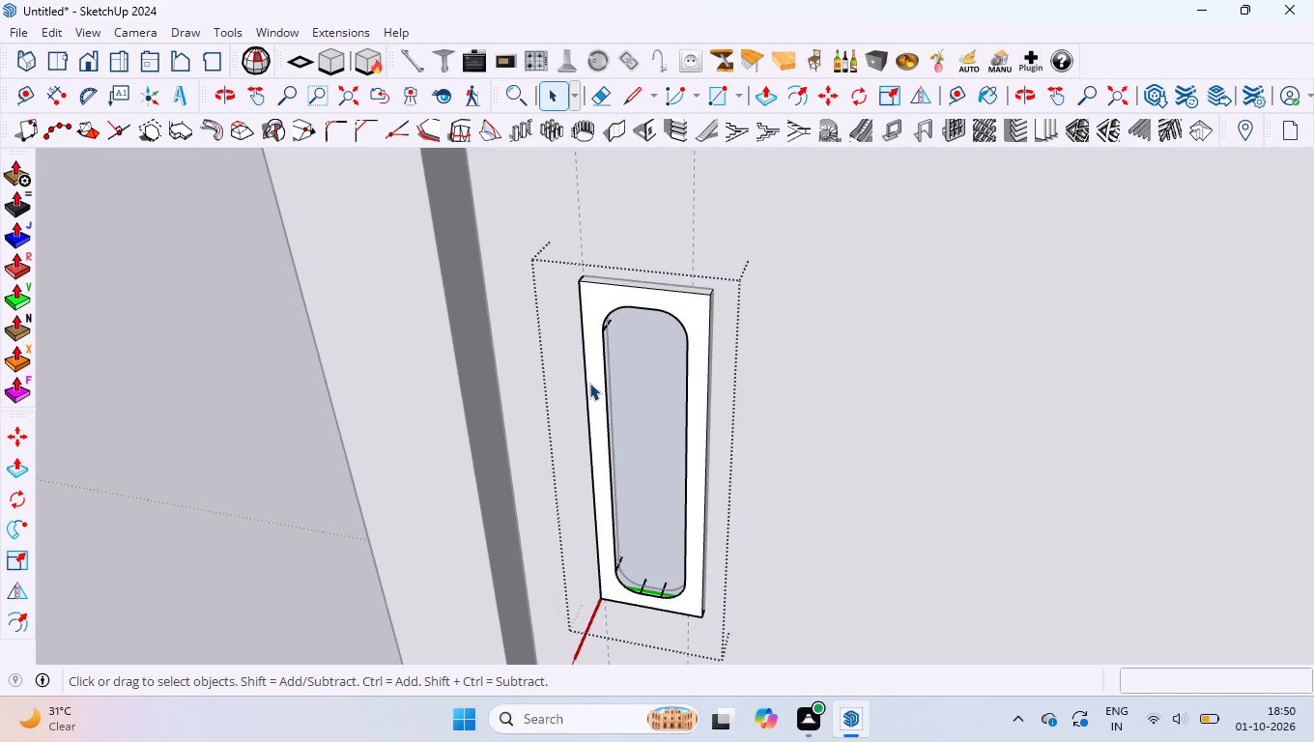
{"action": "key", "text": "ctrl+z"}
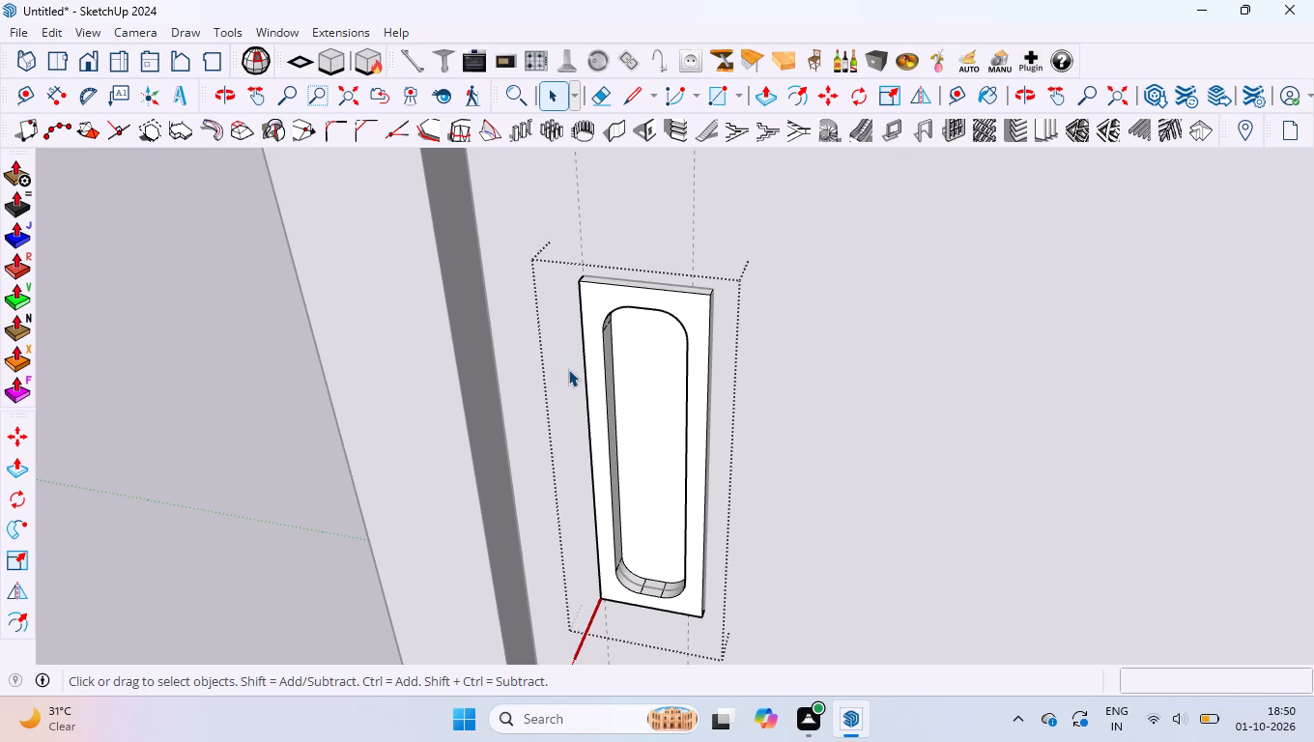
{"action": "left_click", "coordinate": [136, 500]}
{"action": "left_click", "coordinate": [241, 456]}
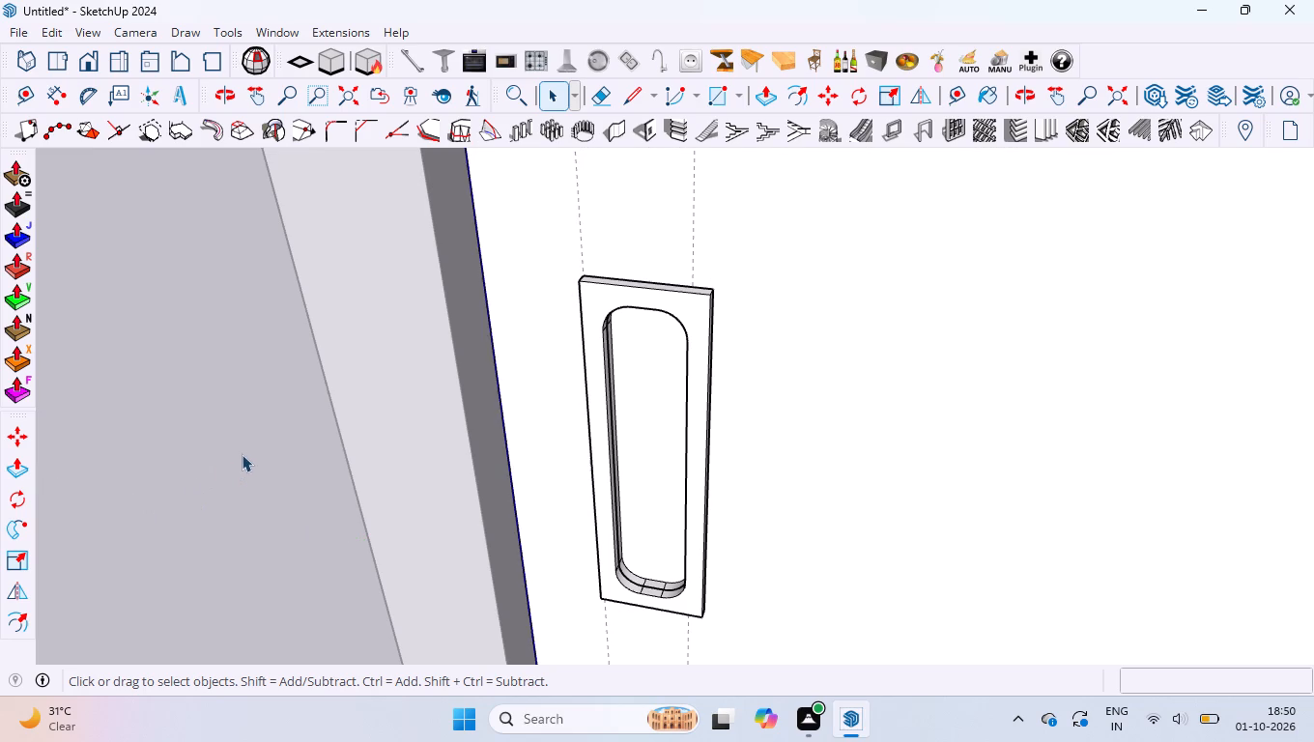
Undo the shutter face deletions, the face intersection and the move that recessed the handle into the shutter.
{"action": "scroll", "coordinate": [669, 568], "scroll_direction": "up", "scroll_amount": 15}
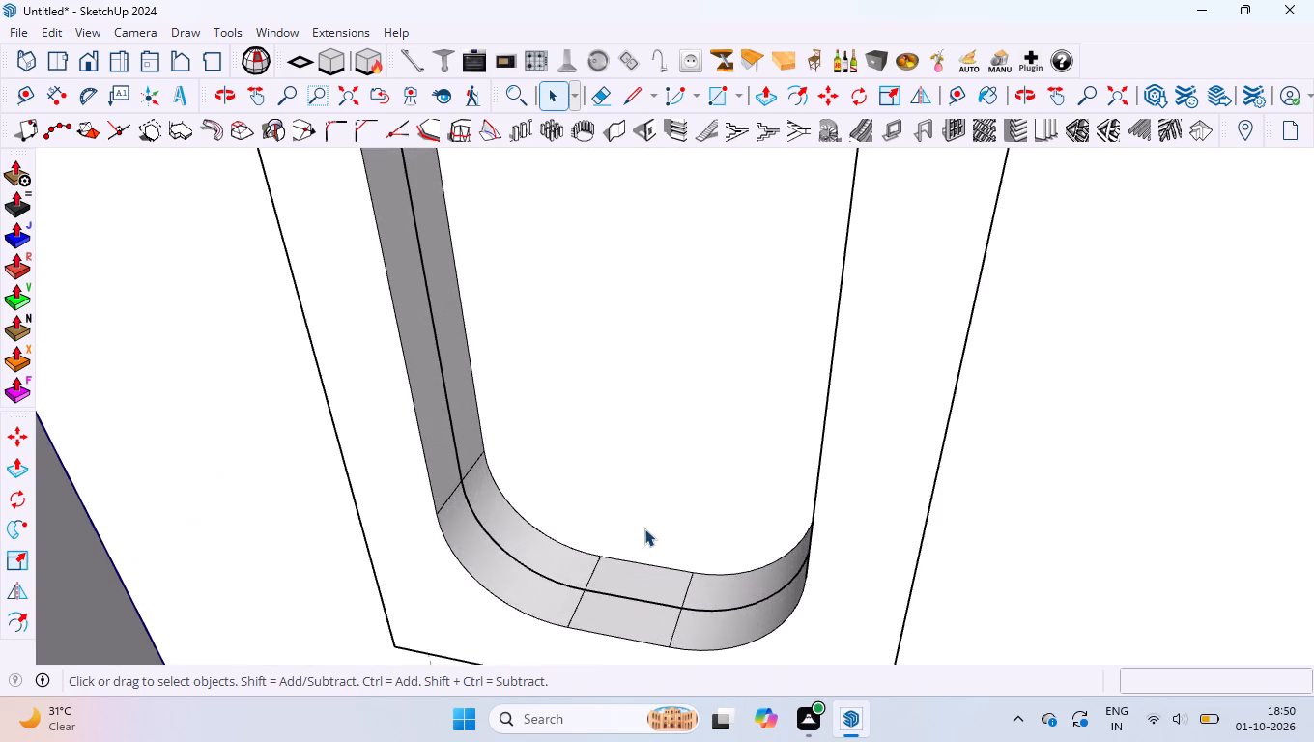
{"action": "scroll", "coordinate": [557, 538], "scroll_direction": "down", "scroll_amount": 8}
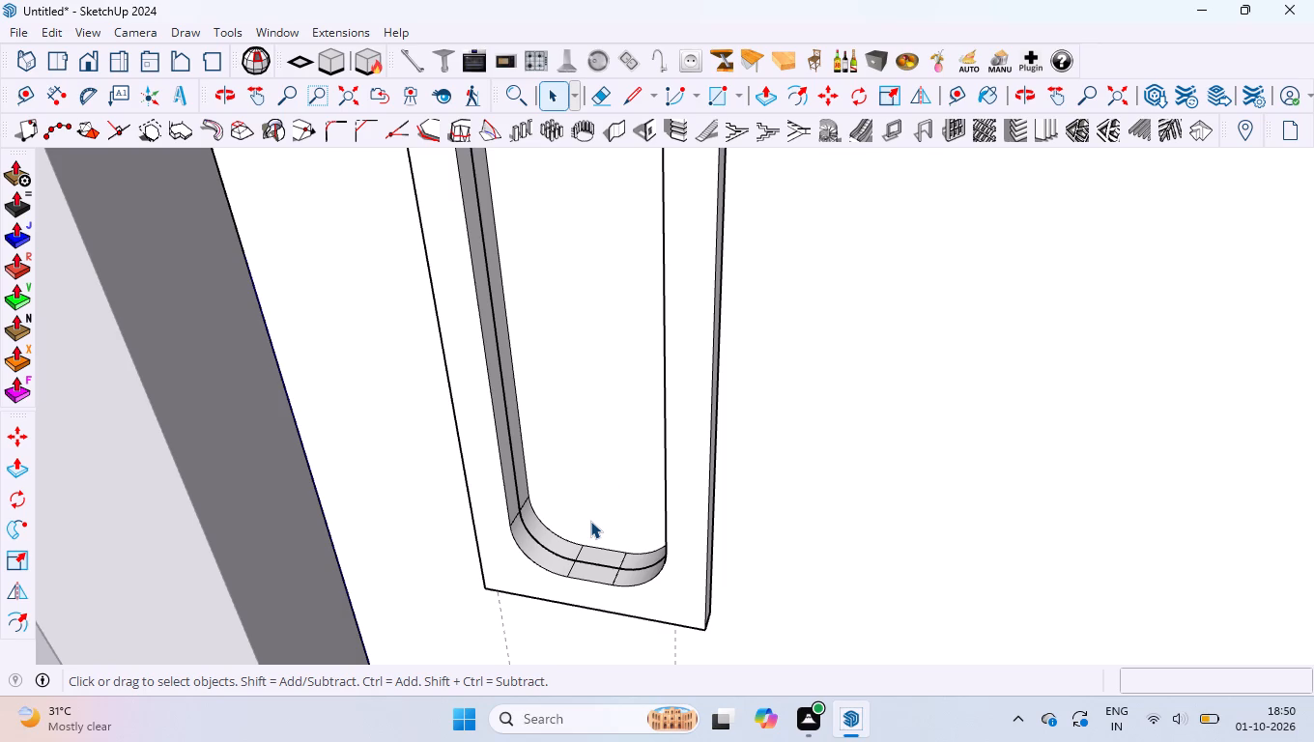
{"action": "scroll", "coordinate": [587, 490], "scroll_direction": "down", "scroll_amount": 5}
{"action": "scroll", "coordinate": [523, 549], "scroll_direction": "down", "scroll_amount": 11}
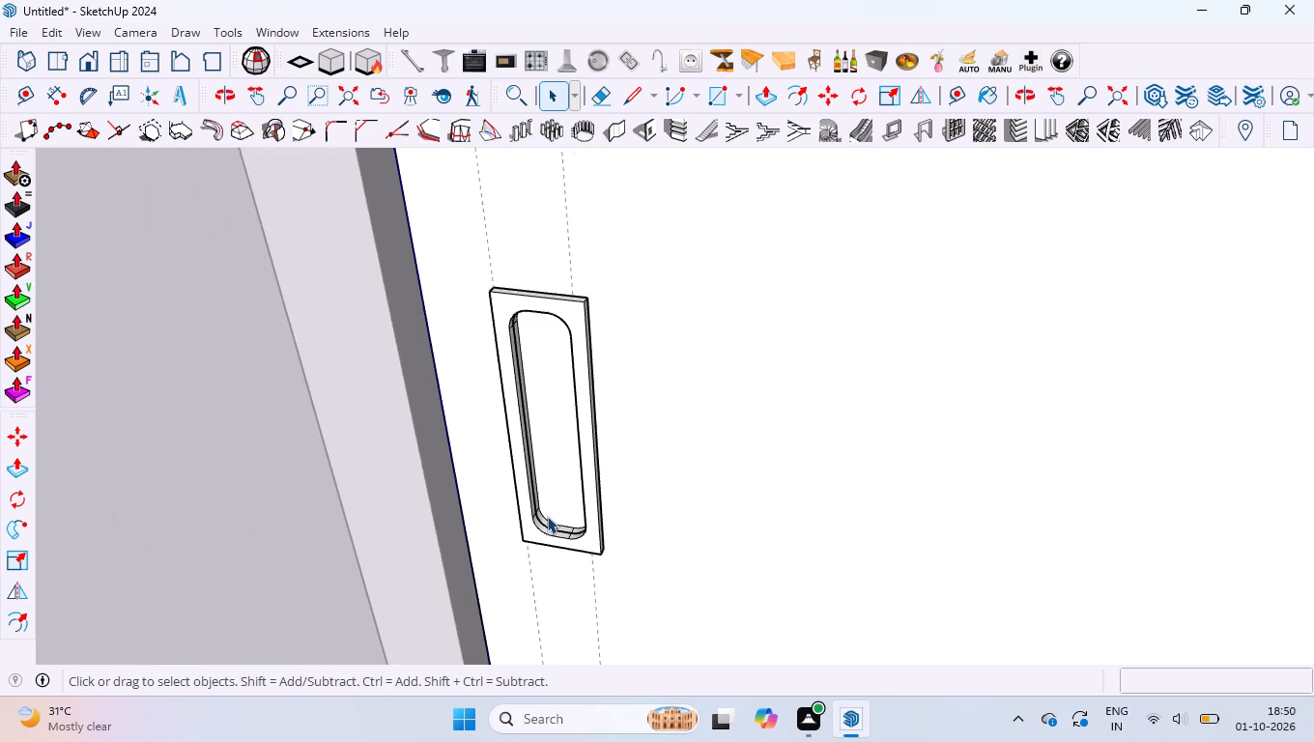
{"action": "key", "text": "ctrl+z"}
{"action": "key", "text": "ctrl+z"}
{"action": "key", "text": "ctrl+z"}
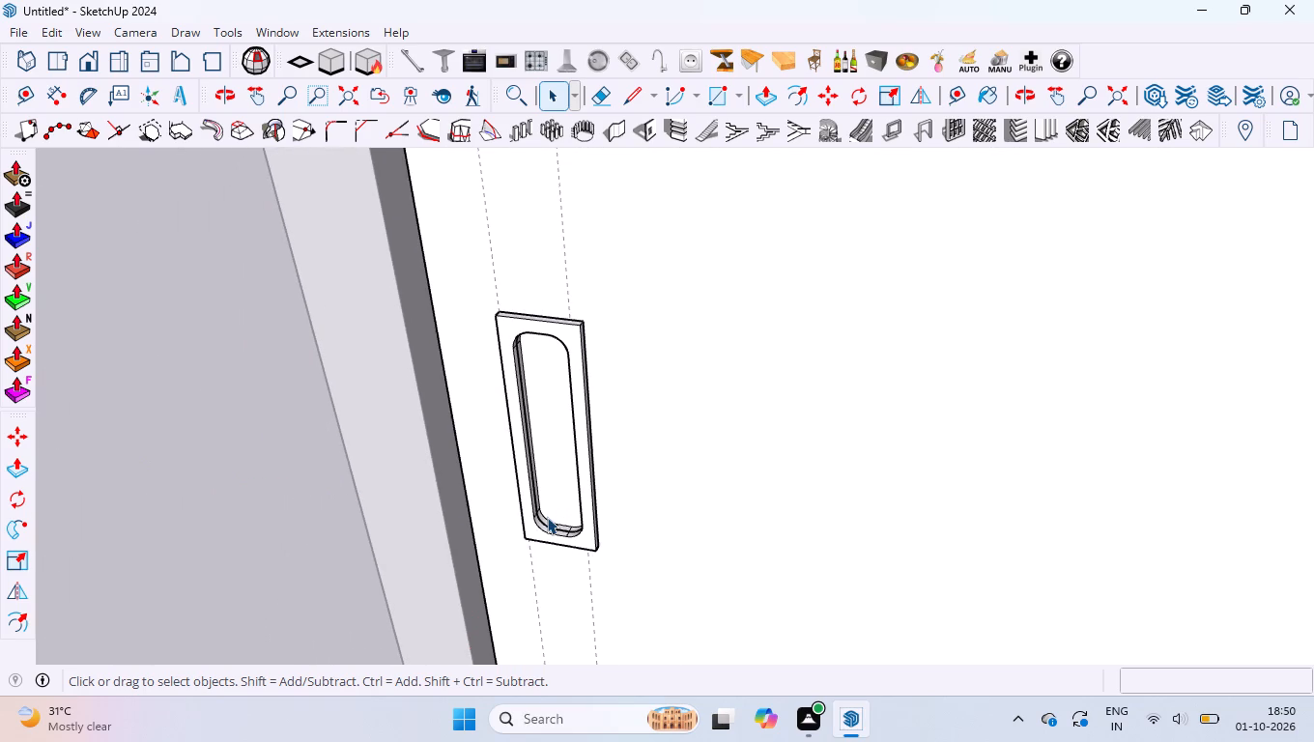
{"action": "key", "text": "ctrl+z"}
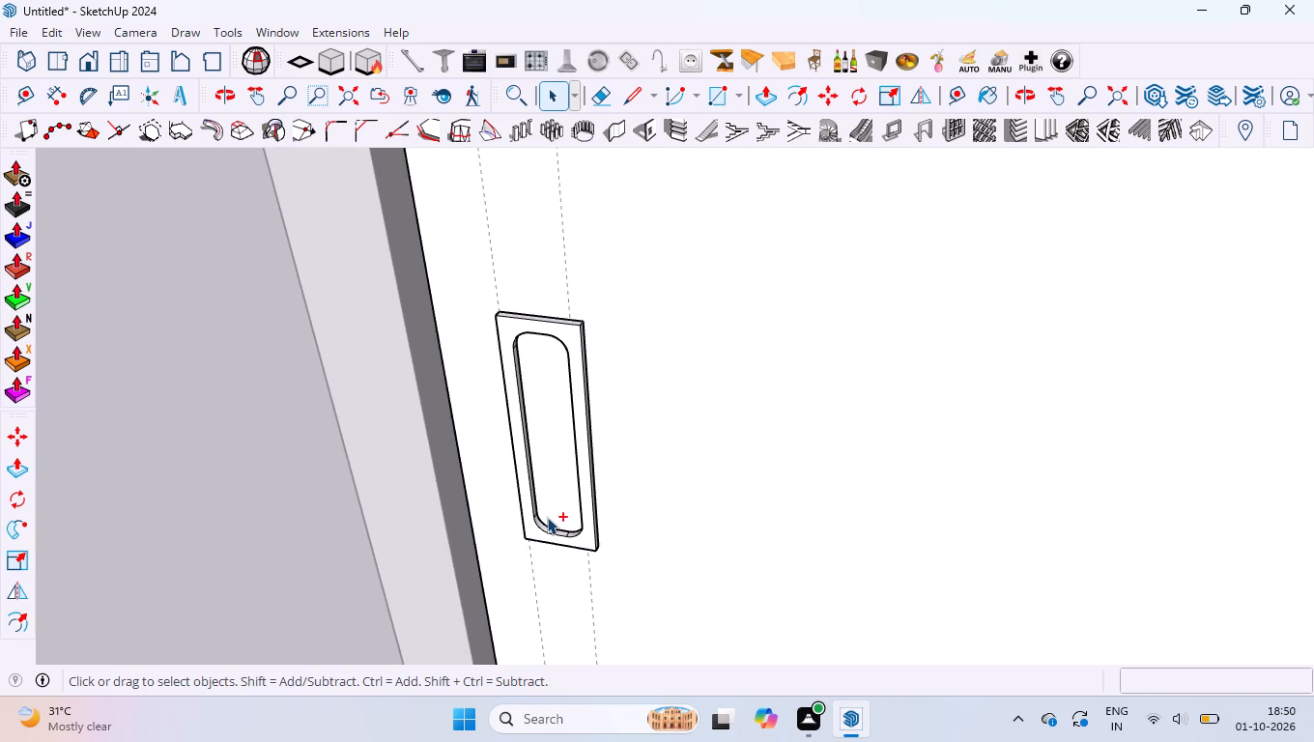
{"action": "key", "text": "ctrl+z"}
{"action": "key", "text": "ctrl+z"}
{"action": "key", "text": "ctrl+z"}
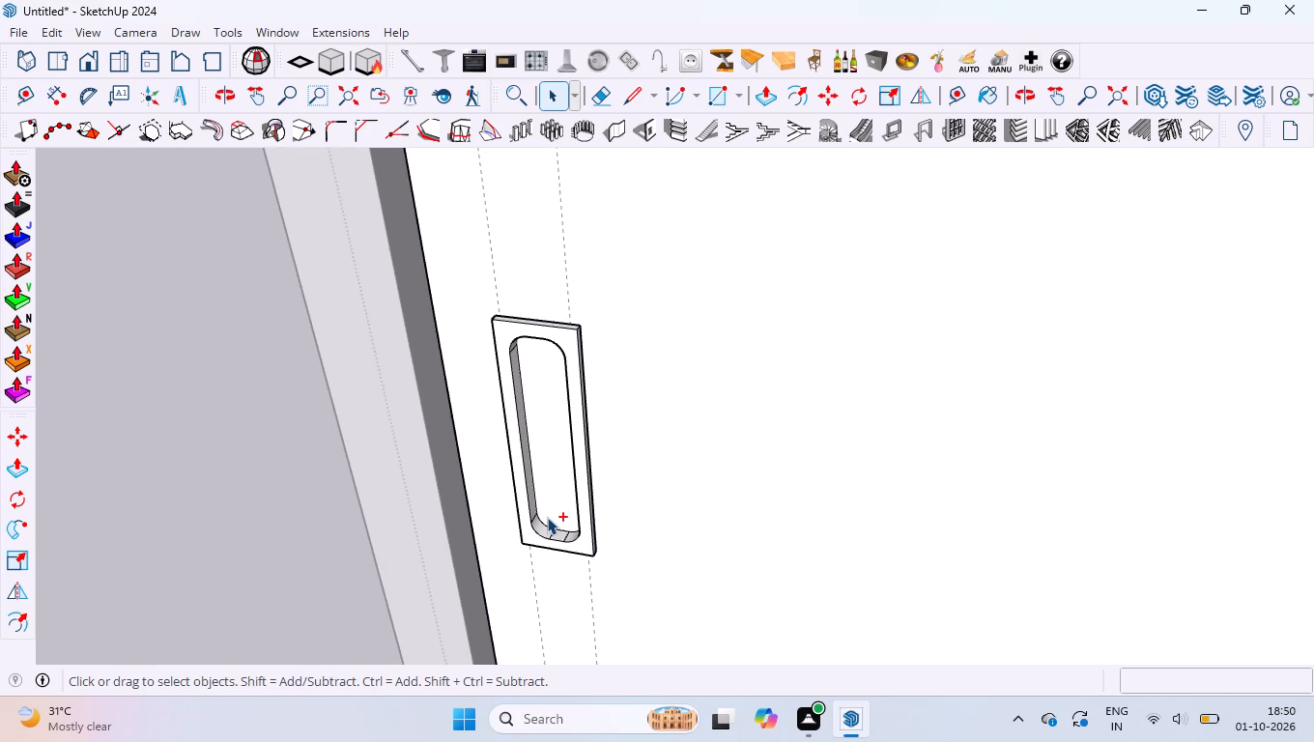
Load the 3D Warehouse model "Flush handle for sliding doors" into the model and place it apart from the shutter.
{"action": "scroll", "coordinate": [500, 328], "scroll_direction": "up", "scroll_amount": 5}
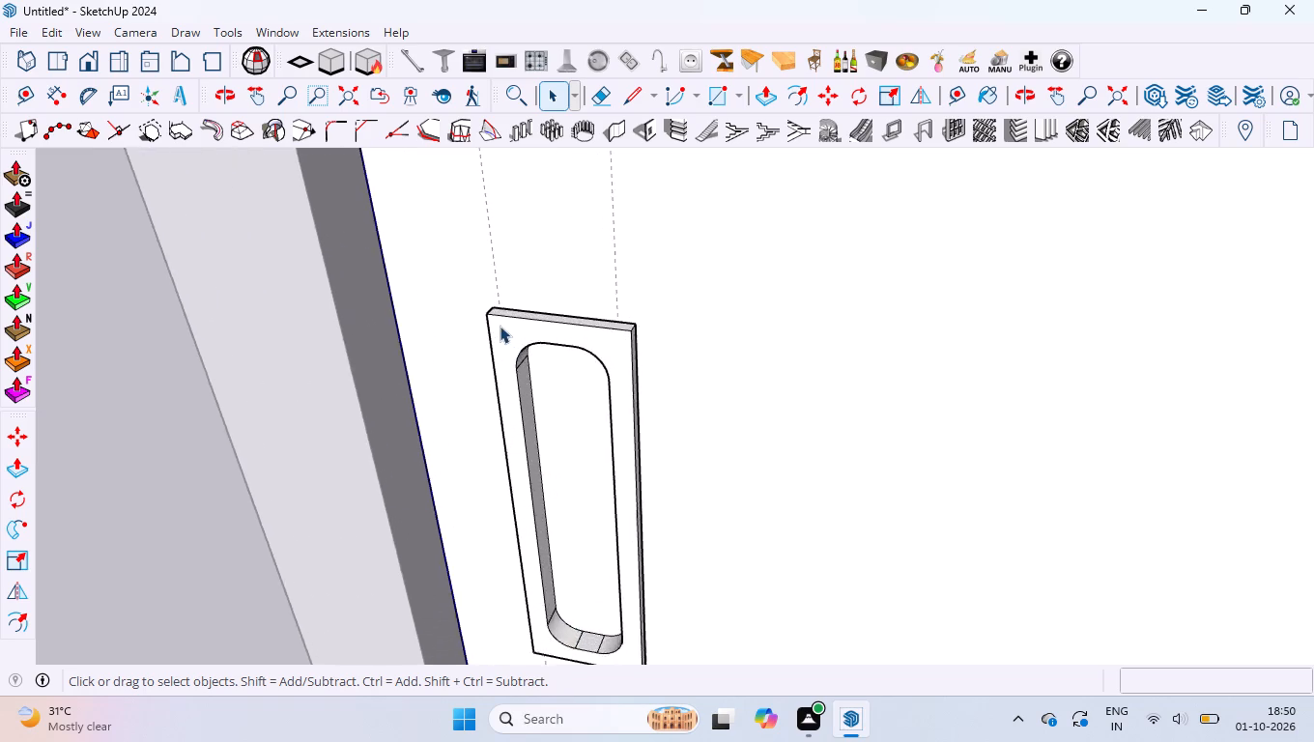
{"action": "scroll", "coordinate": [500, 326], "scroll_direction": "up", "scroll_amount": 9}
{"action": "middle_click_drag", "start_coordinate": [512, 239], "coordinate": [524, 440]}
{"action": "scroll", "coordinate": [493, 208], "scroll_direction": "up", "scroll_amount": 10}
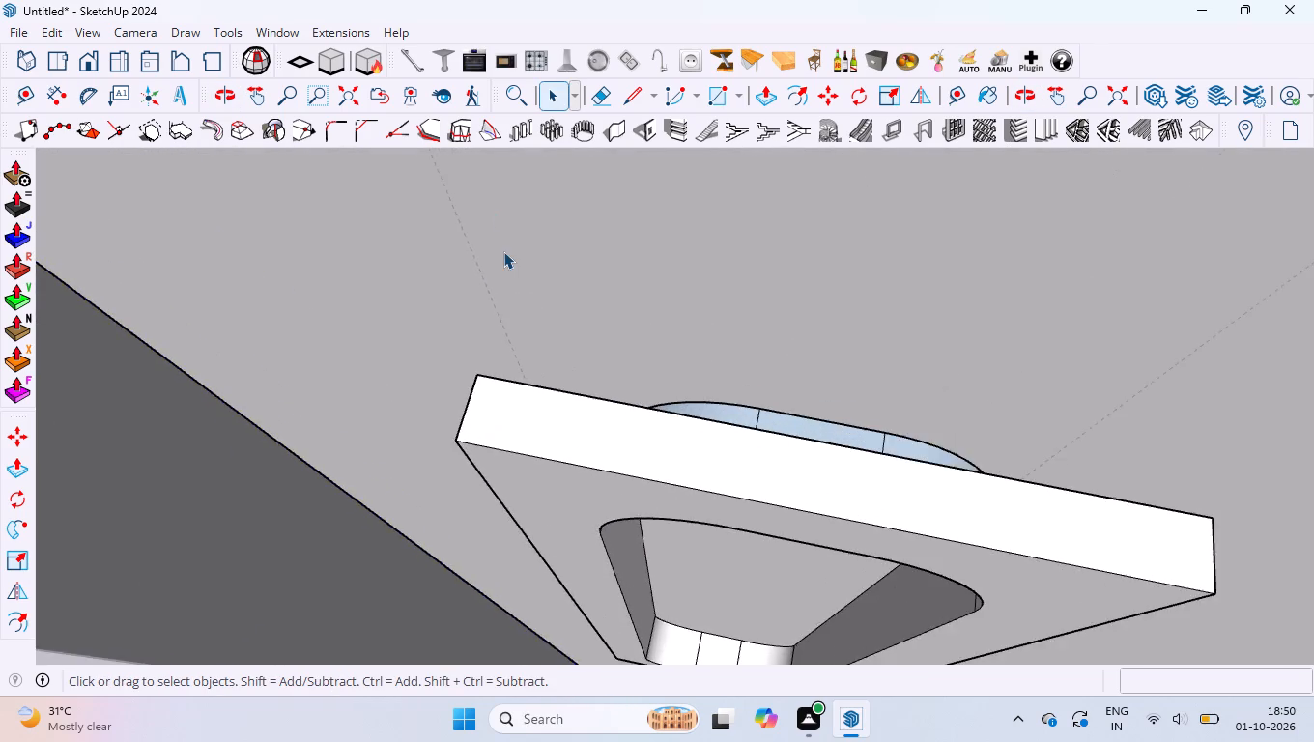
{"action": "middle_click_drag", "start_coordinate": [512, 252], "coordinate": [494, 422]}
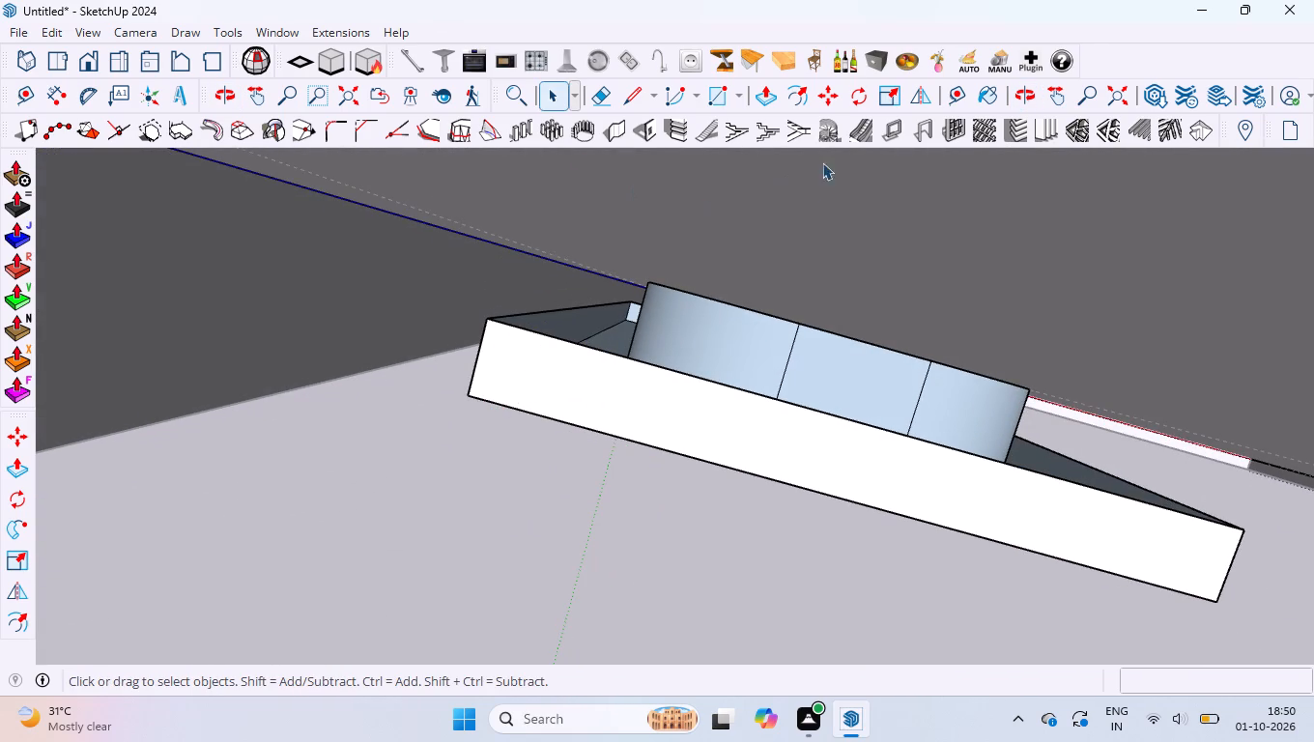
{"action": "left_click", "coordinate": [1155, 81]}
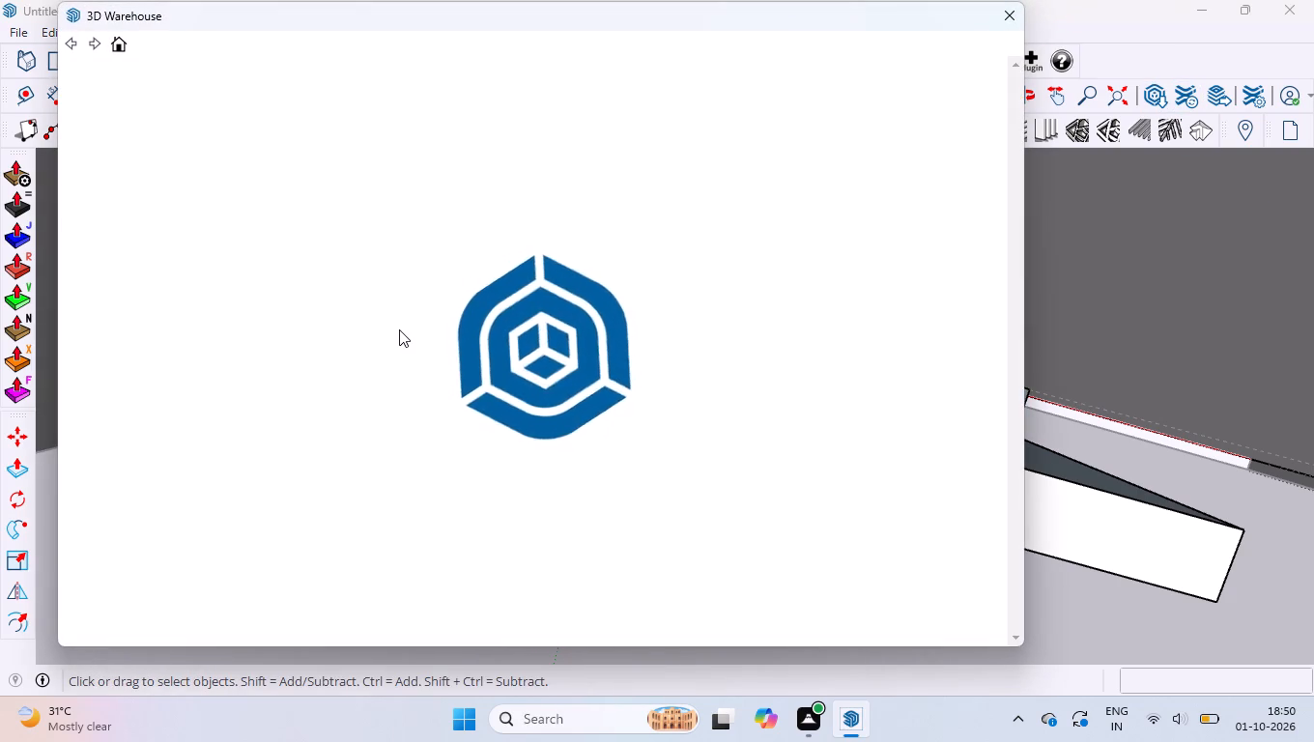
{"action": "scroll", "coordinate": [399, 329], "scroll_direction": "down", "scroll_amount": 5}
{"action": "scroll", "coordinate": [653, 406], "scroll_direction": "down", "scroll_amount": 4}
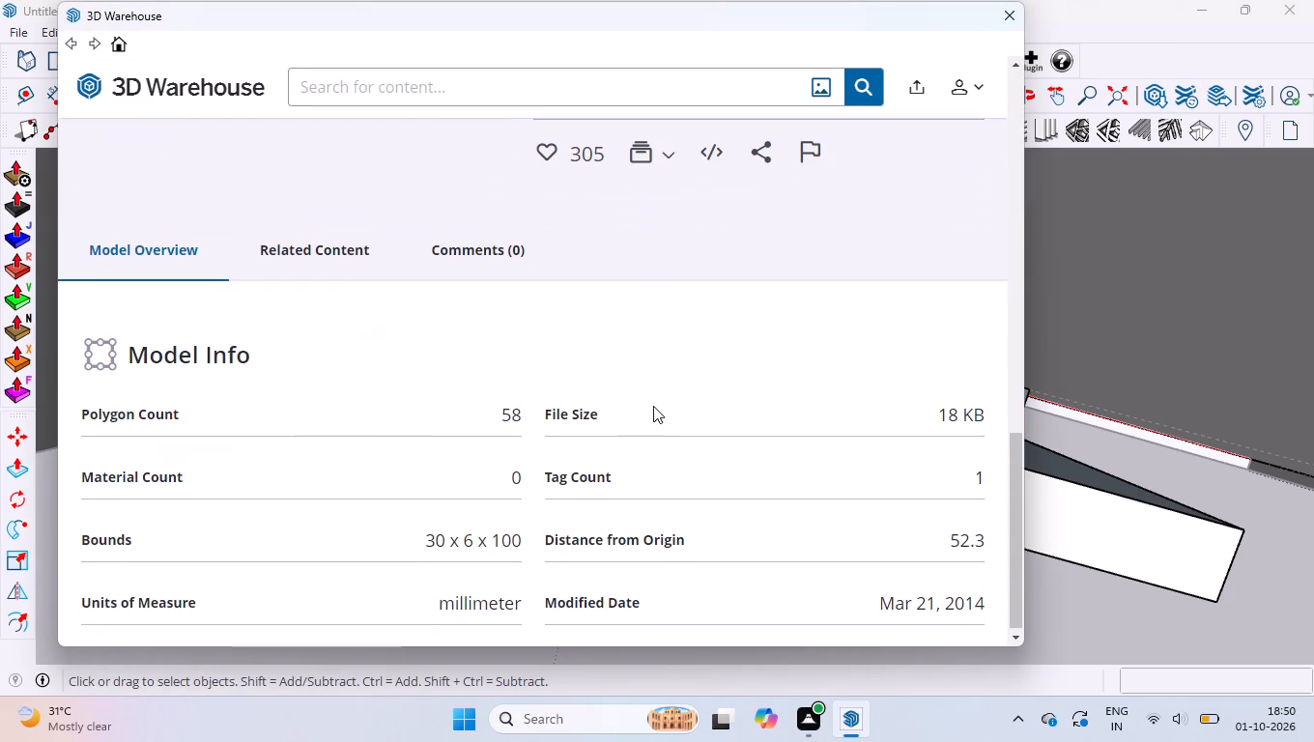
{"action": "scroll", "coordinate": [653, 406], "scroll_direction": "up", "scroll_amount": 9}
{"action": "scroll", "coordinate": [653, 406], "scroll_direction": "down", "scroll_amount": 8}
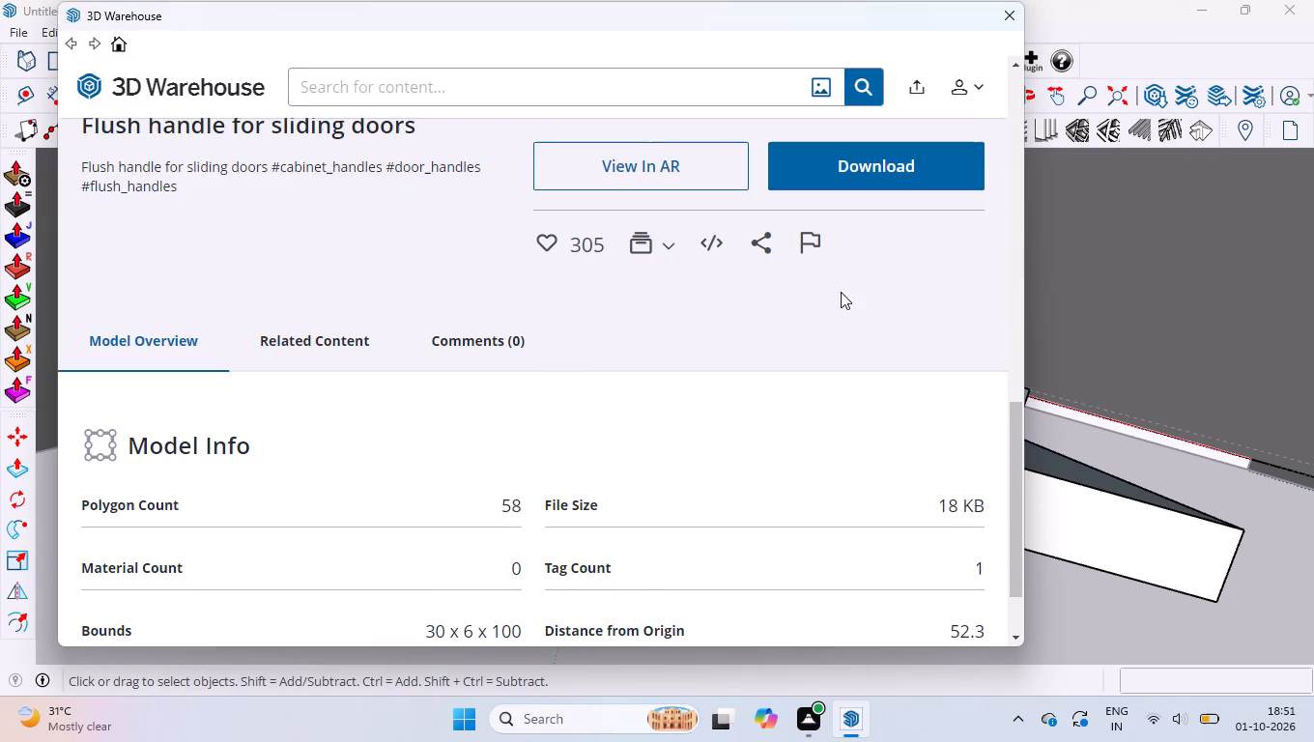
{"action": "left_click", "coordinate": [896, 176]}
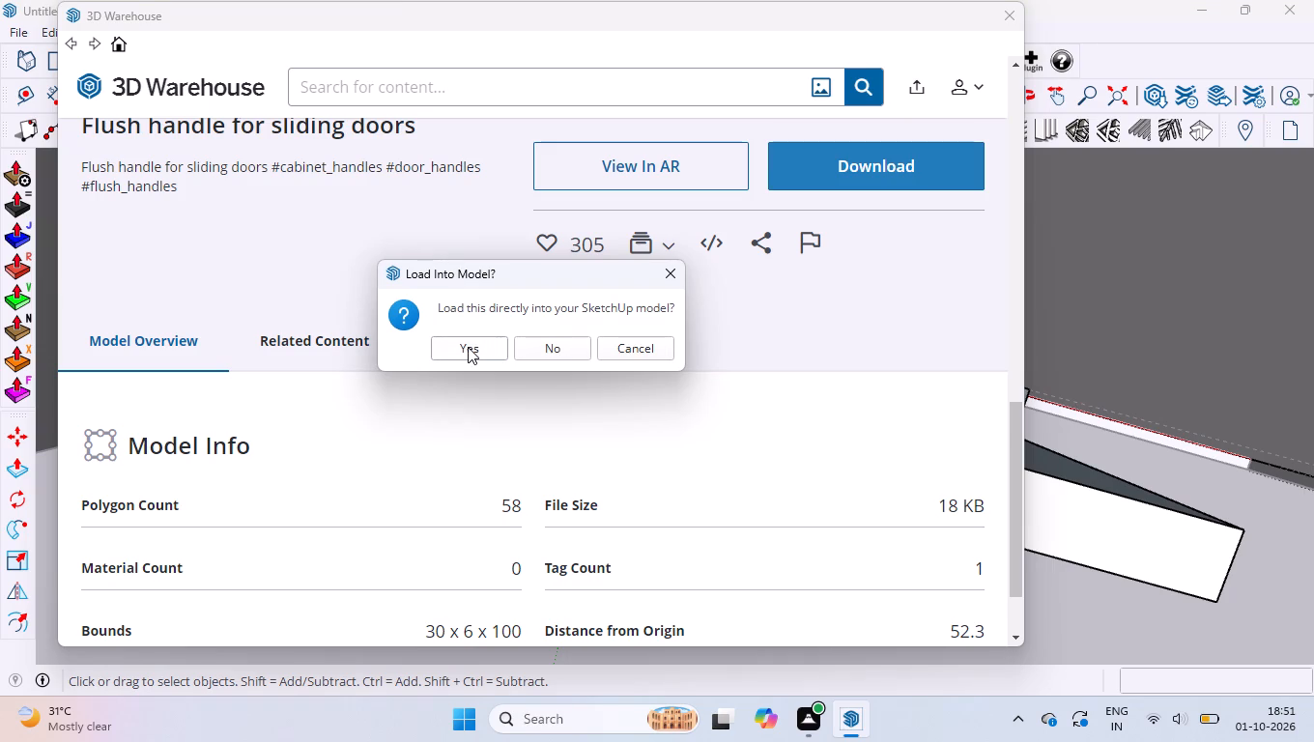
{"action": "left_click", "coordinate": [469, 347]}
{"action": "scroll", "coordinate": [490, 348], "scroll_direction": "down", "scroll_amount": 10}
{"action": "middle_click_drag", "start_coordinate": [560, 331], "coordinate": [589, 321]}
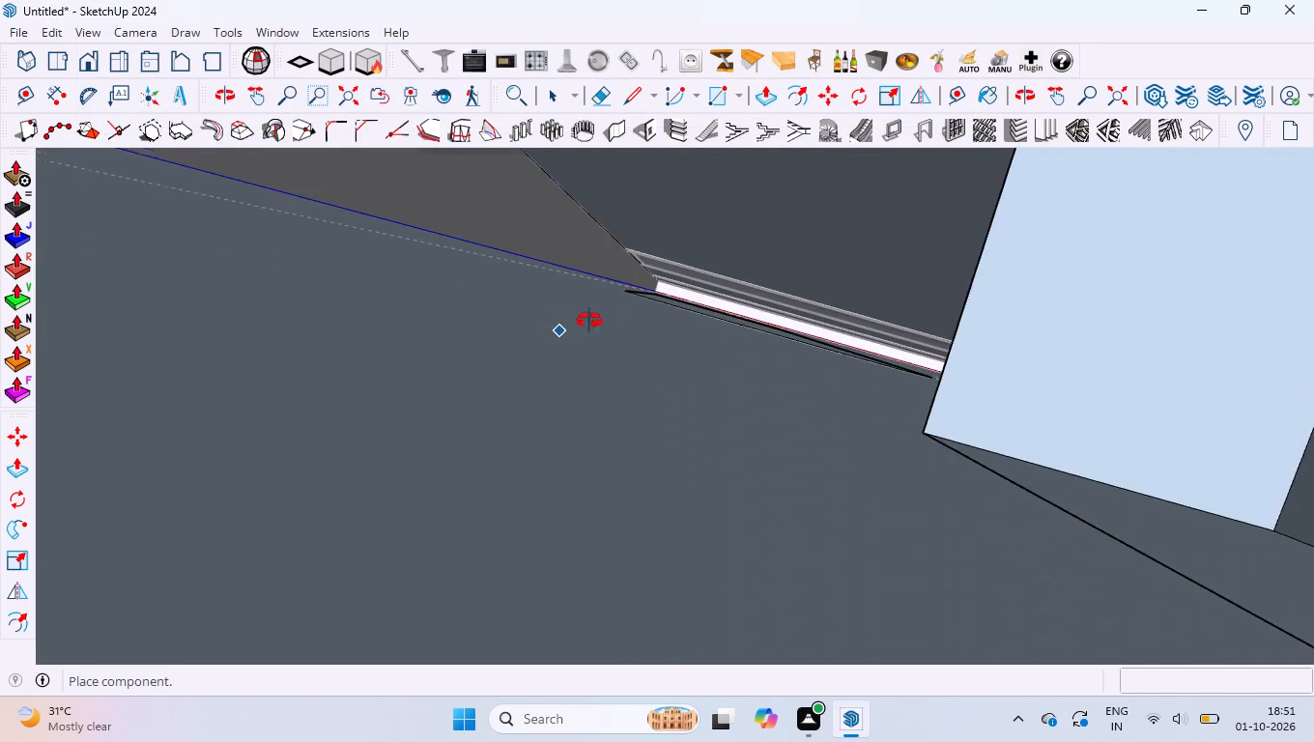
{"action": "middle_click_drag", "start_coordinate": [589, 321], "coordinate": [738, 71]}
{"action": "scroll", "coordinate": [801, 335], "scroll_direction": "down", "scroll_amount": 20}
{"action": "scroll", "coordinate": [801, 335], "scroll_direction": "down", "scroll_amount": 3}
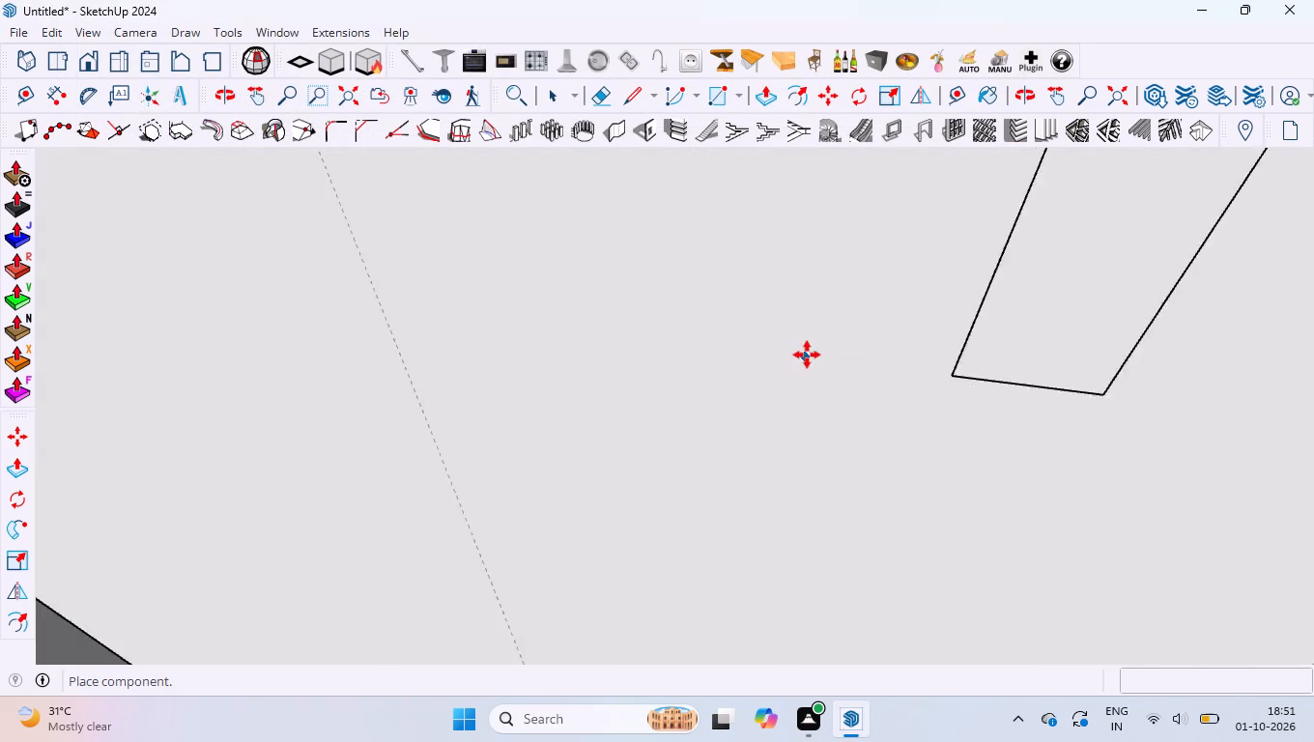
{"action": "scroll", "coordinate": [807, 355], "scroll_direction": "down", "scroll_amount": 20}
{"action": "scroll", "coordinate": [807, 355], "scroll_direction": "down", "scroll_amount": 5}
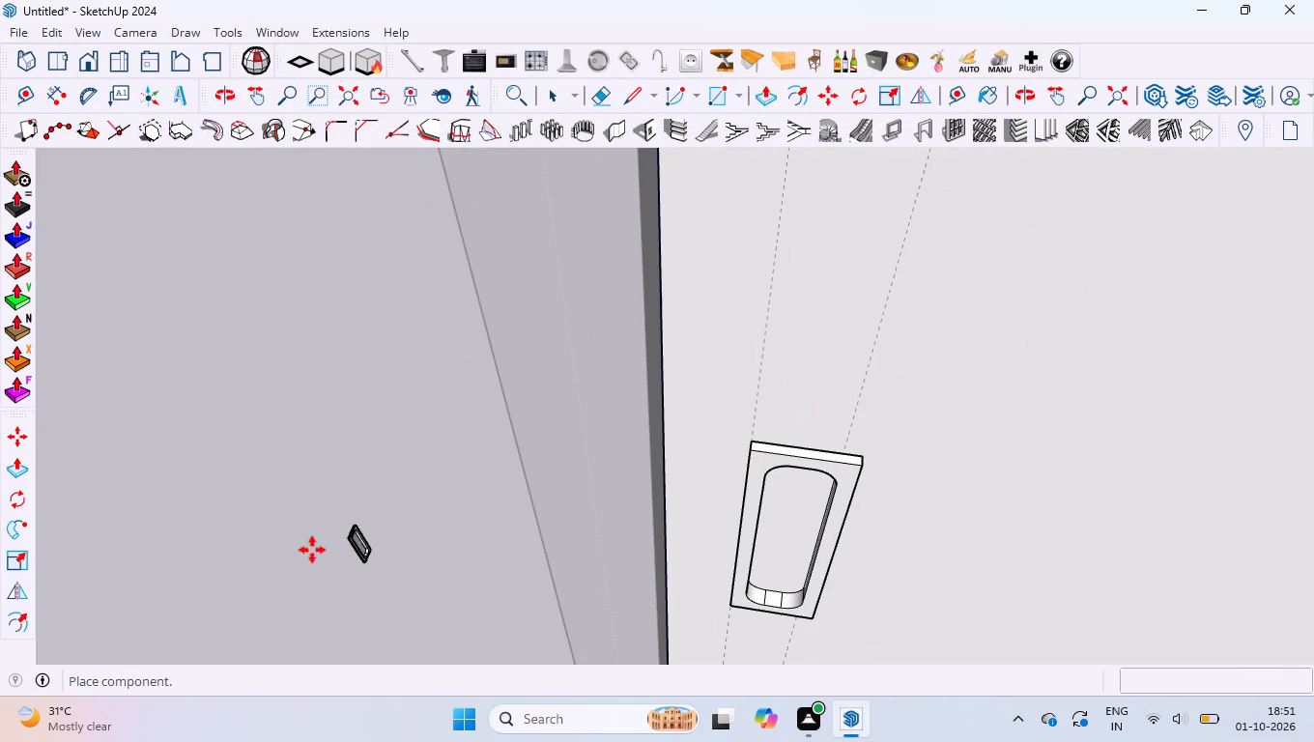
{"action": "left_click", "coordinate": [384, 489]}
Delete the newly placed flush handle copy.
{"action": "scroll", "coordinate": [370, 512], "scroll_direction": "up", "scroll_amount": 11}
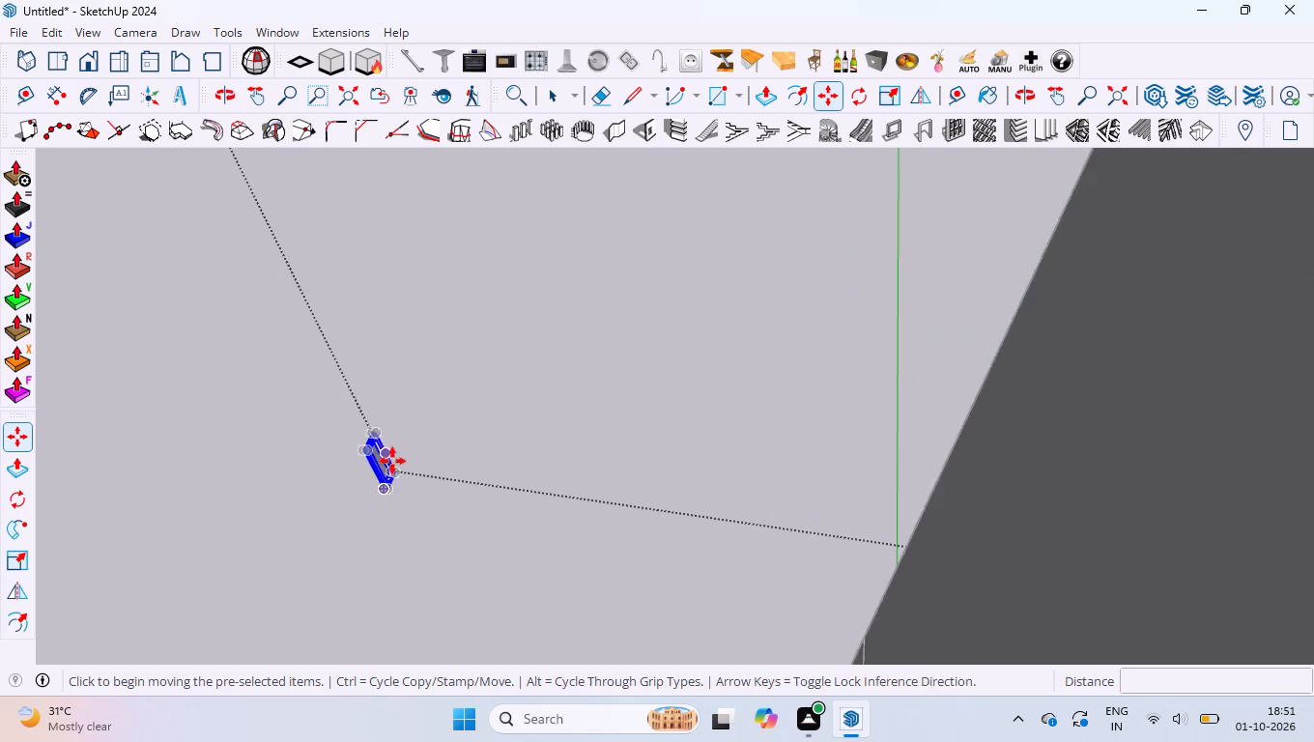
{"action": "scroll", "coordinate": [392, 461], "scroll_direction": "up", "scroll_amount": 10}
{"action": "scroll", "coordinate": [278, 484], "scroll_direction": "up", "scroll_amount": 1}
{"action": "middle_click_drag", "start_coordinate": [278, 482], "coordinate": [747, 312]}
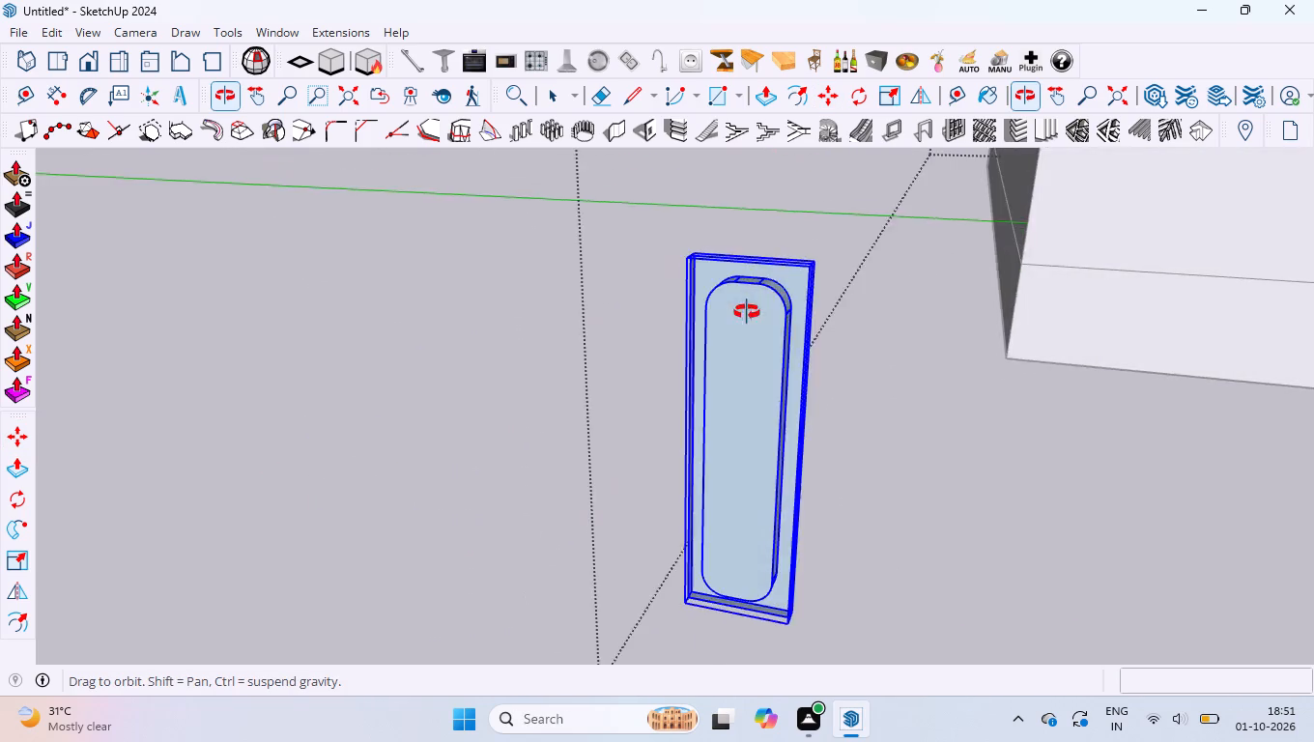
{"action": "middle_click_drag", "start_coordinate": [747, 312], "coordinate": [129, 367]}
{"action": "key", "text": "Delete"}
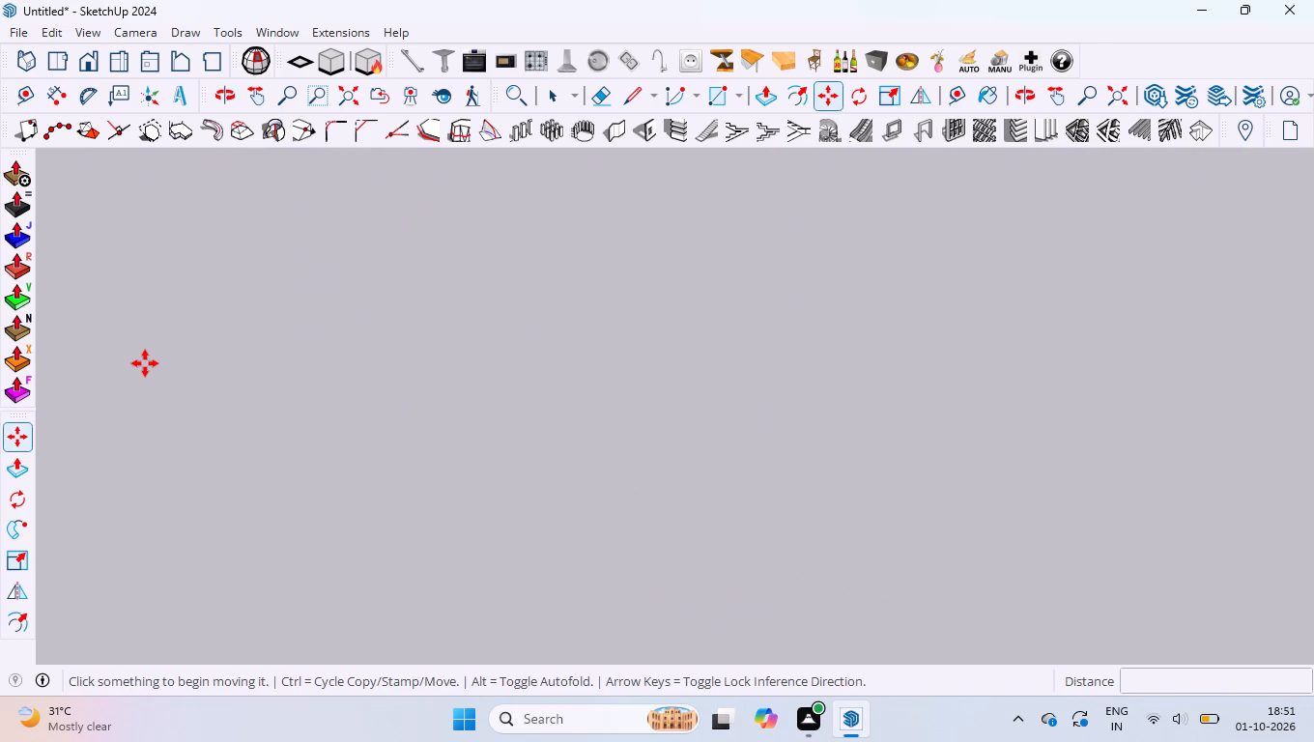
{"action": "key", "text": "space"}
Return to the standard front view and examine the top edge of the flush handle on the shutter.
{"action": "right_click_drag", "start_coordinate": [196, 305], "coordinate": [186, 308]}
{"action": "scroll", "coordinate": [181, 389], "scroll_direction": "down", "scroll_amount": 4}
{"action": "left_click", "coordinate": [592, 249]}
{"action": "scroll", "coordinate": [450, 298], "scroll_direction": "down", "scroll_amount": 2}
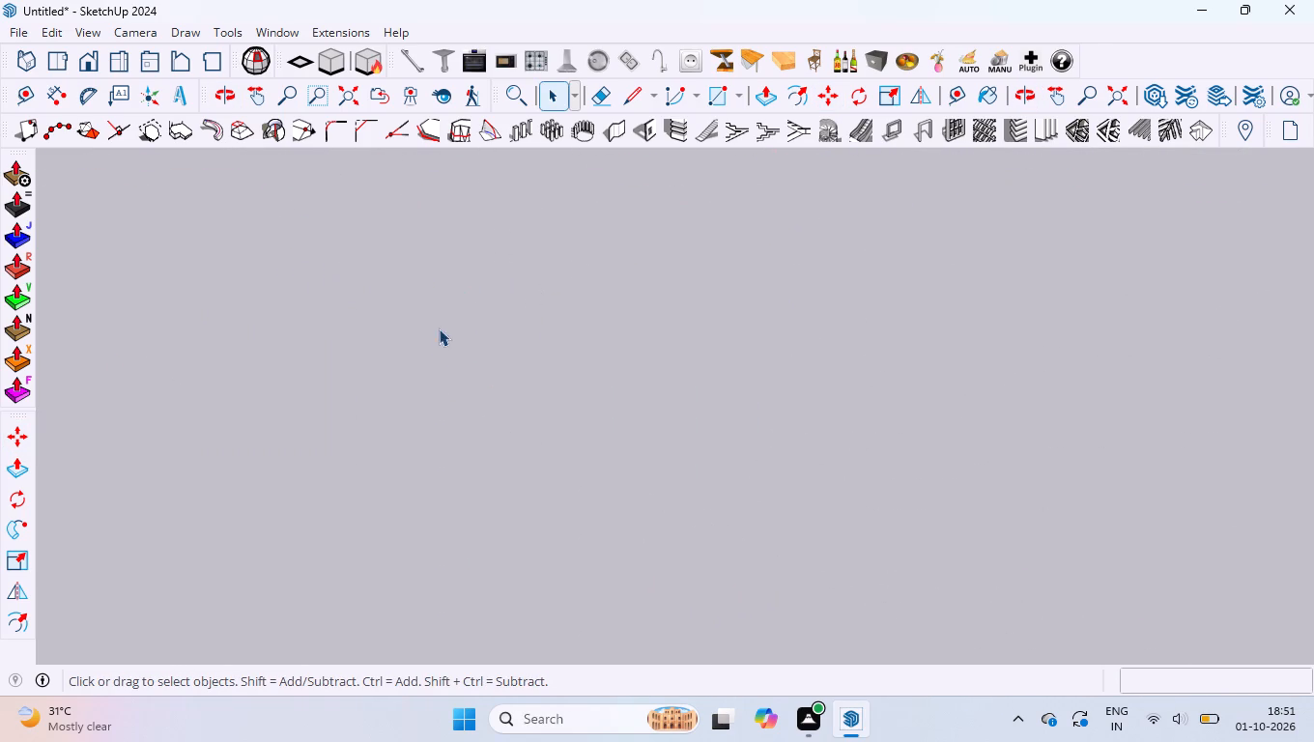
{"action": "scroll", "coordinate": [439, 328], "scroll_direction": "down", "scroll_amount": 20}
{"action": "scroll", "coordinate": [439, 328], "scroll_direction": "down", "scroll_amount": 8}
{"action": "left_click", "coordinate": [91, 63]}
{"action": "scroll", "coordinate": [220, 127], "scroll_direction": "down", "scroll_amount": 13}
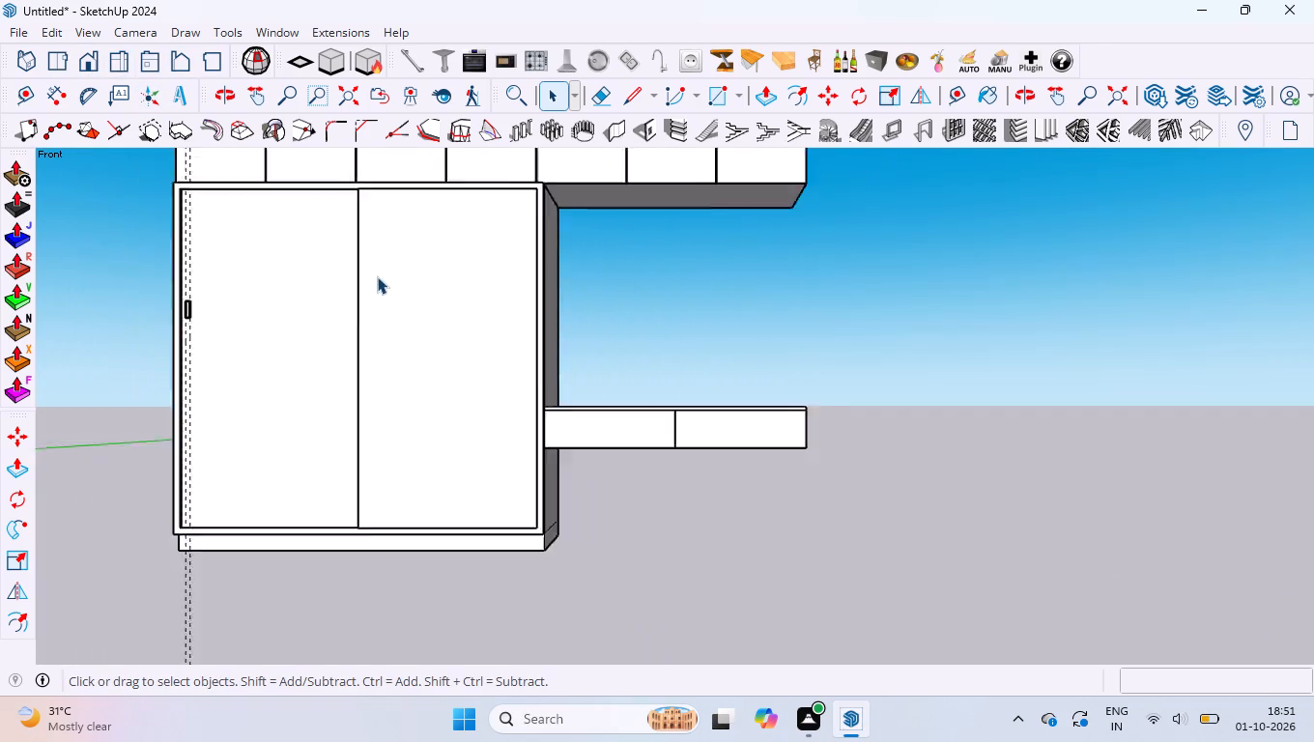
{"action": "scroll", "coordinate": [377, 276], "scroll_direction": "down", "scroll_amount": 2}
{"action": "scroll", "coordinate": [203, 252], "scroll_direction": "up", "scroll_amount": 20}
{"action": "scroll", "coordinate": [203, 252], "scroll_direction": "up", "scroll_amount": 10}
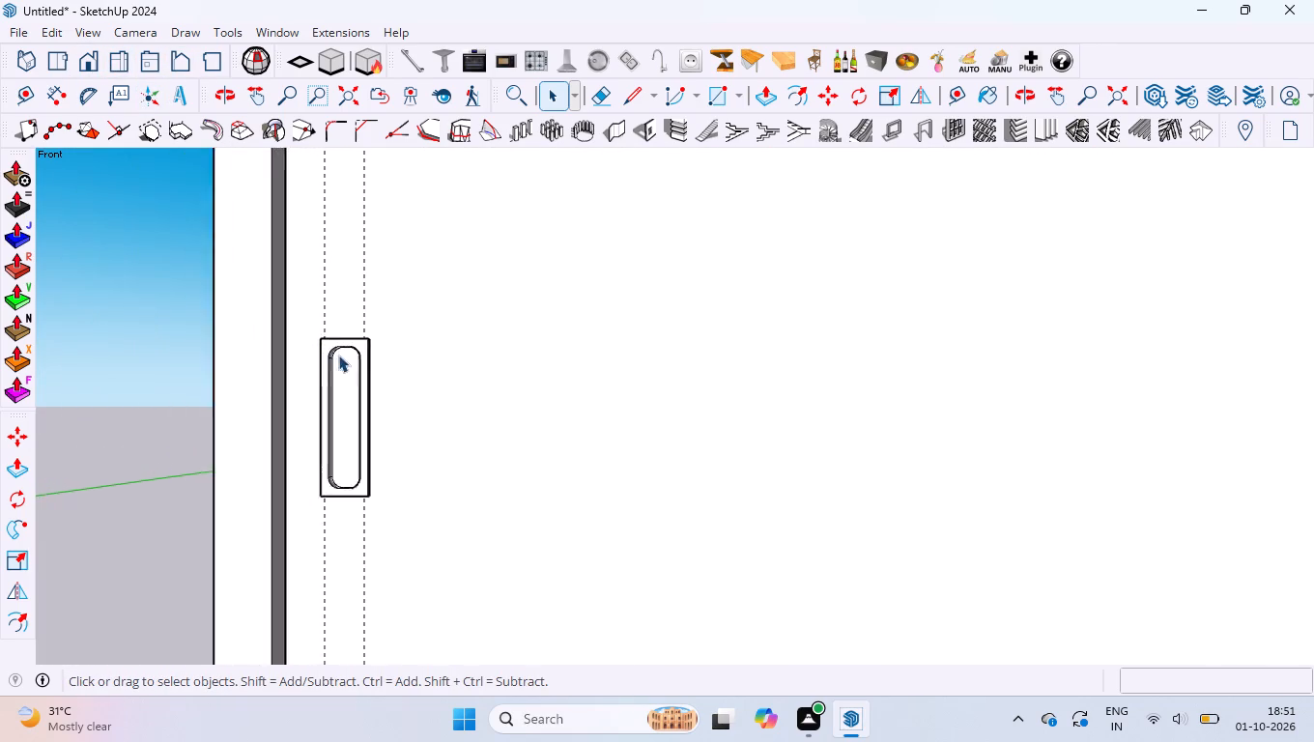
{"action": "scroll", "coordinate": [338, 355], "scroll_direction": "up", "scroll_amount": 20}
{"action": "scroll", "coordinate": [338, 355], "scroll_direction": "up", "scroll_amount": 3}
{"action": "middle_click_drag", "start_coordinate": [334, 311], "coordinate": [326, 539]}
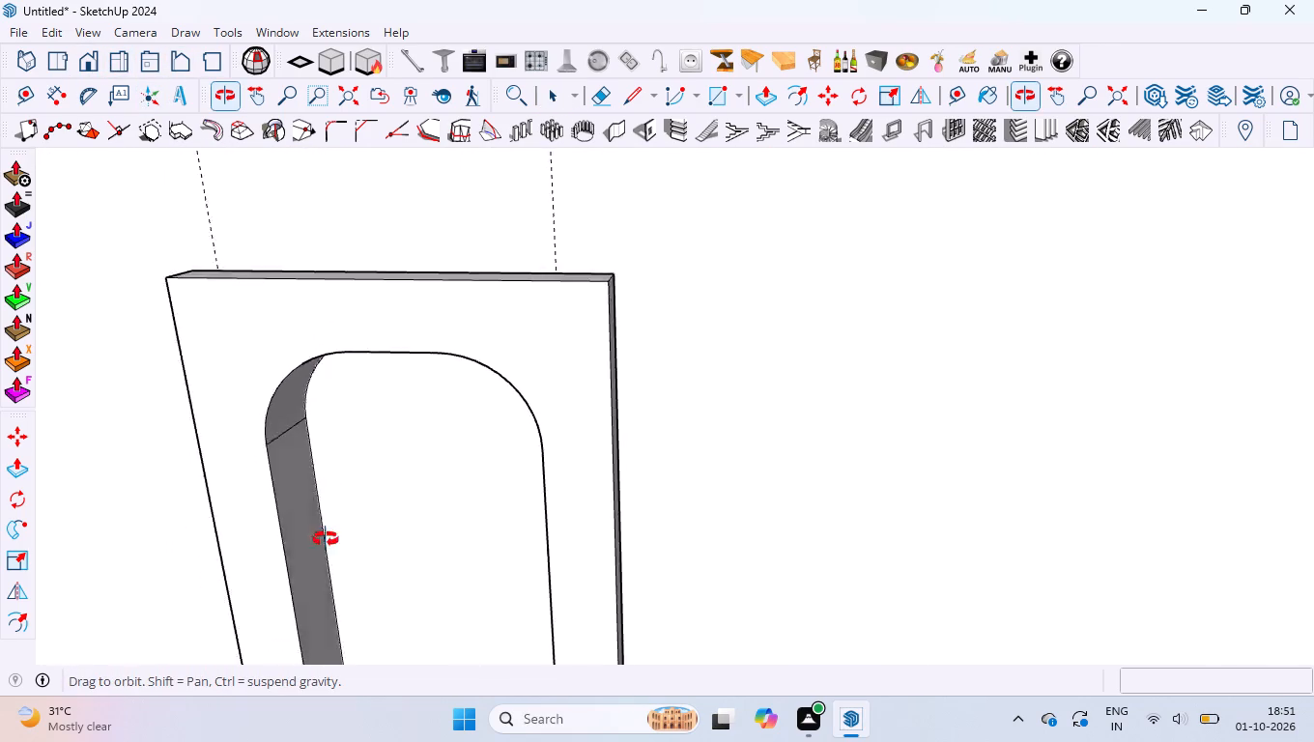
{"action": "middle_click_drag", "start_coordinate": [326, 539], "coordinate": [341, 603]}
{"action": "scroll", "coordinate": [179, 160], "scroll_direction": "up", "scroll_amount": 5}
{"action": "scroll", "coordinate": [123, 238], "scroll_direction": "up", "scroll_amount": 4}
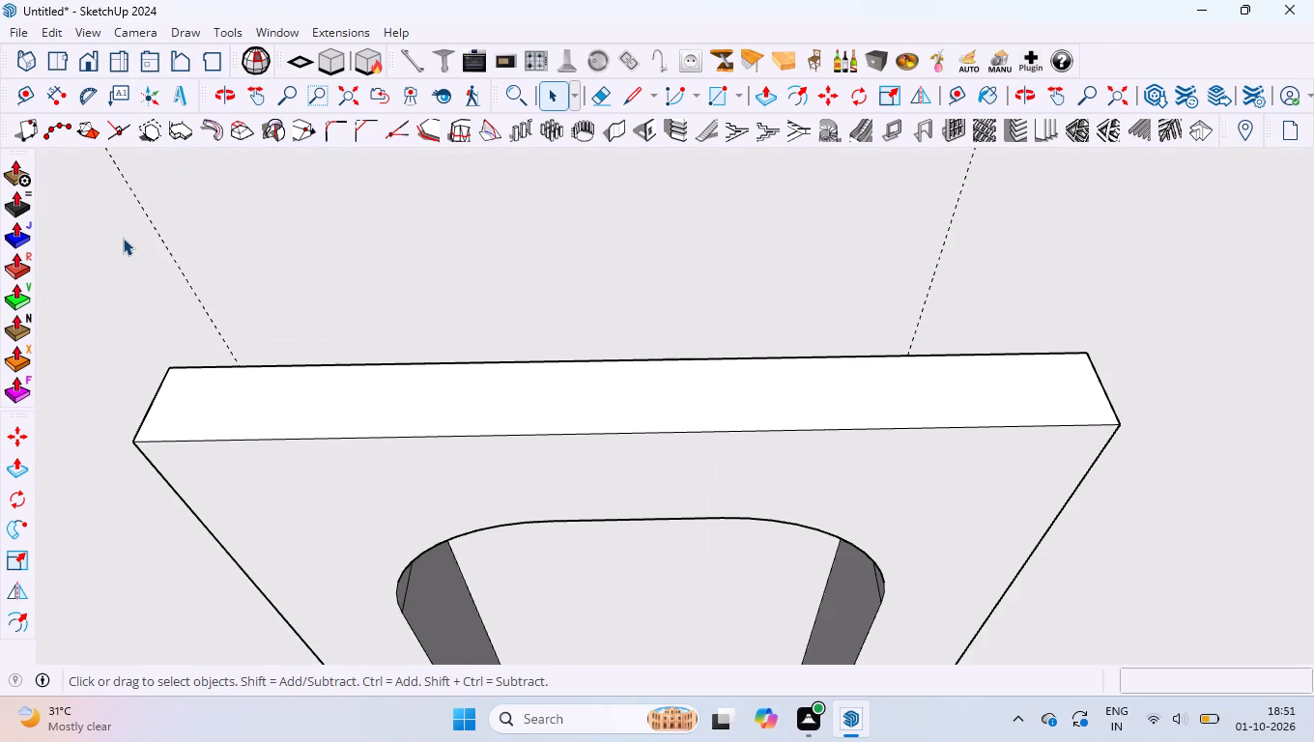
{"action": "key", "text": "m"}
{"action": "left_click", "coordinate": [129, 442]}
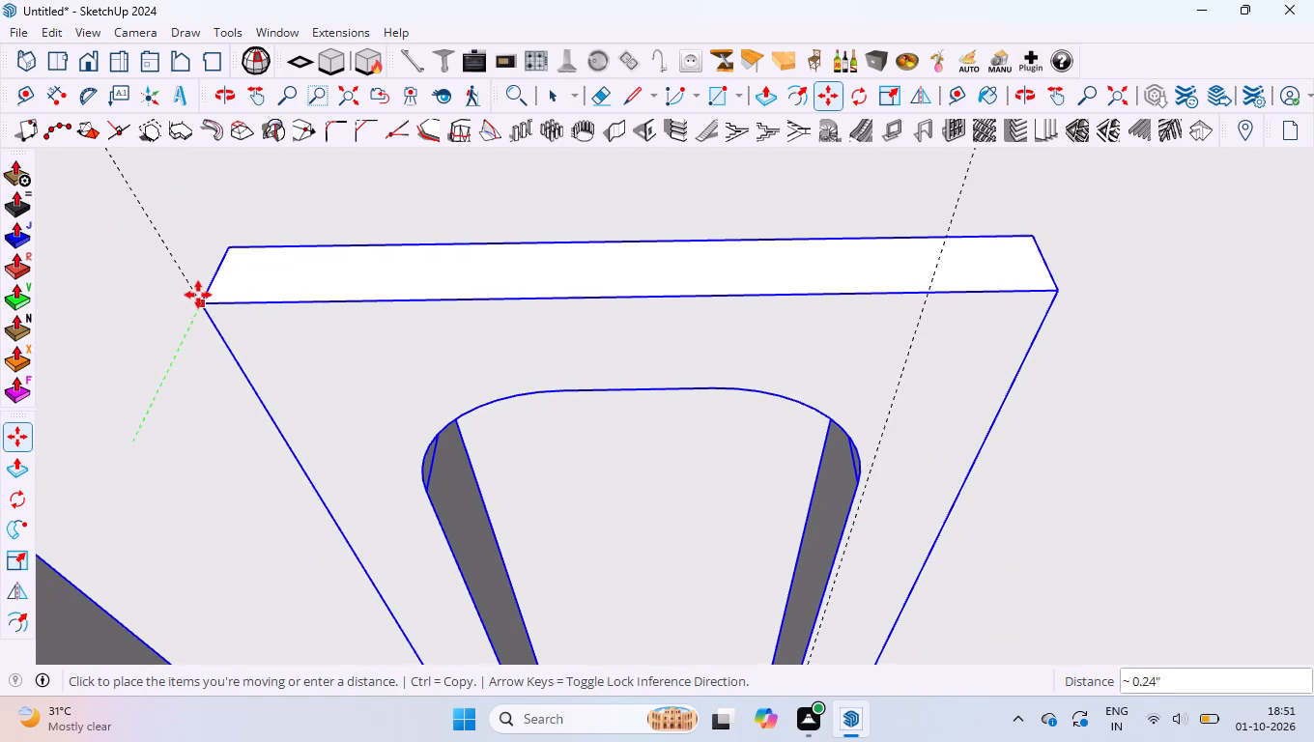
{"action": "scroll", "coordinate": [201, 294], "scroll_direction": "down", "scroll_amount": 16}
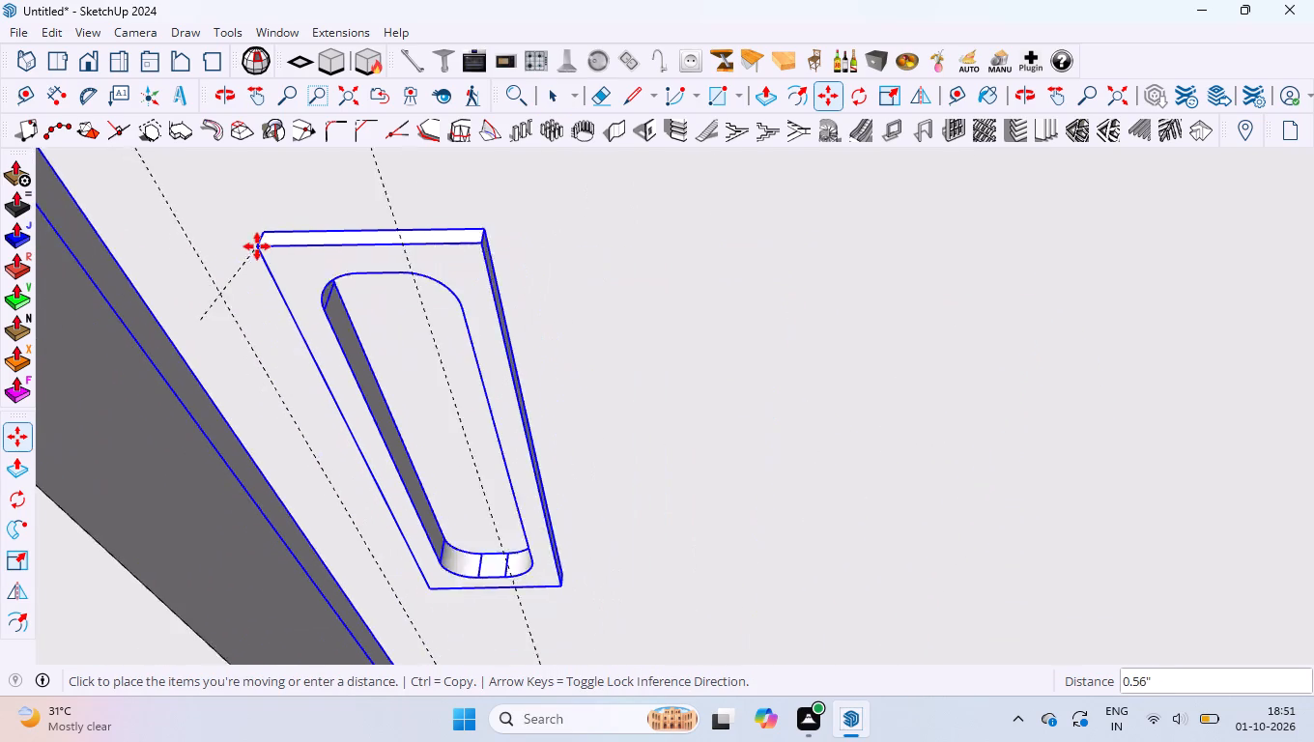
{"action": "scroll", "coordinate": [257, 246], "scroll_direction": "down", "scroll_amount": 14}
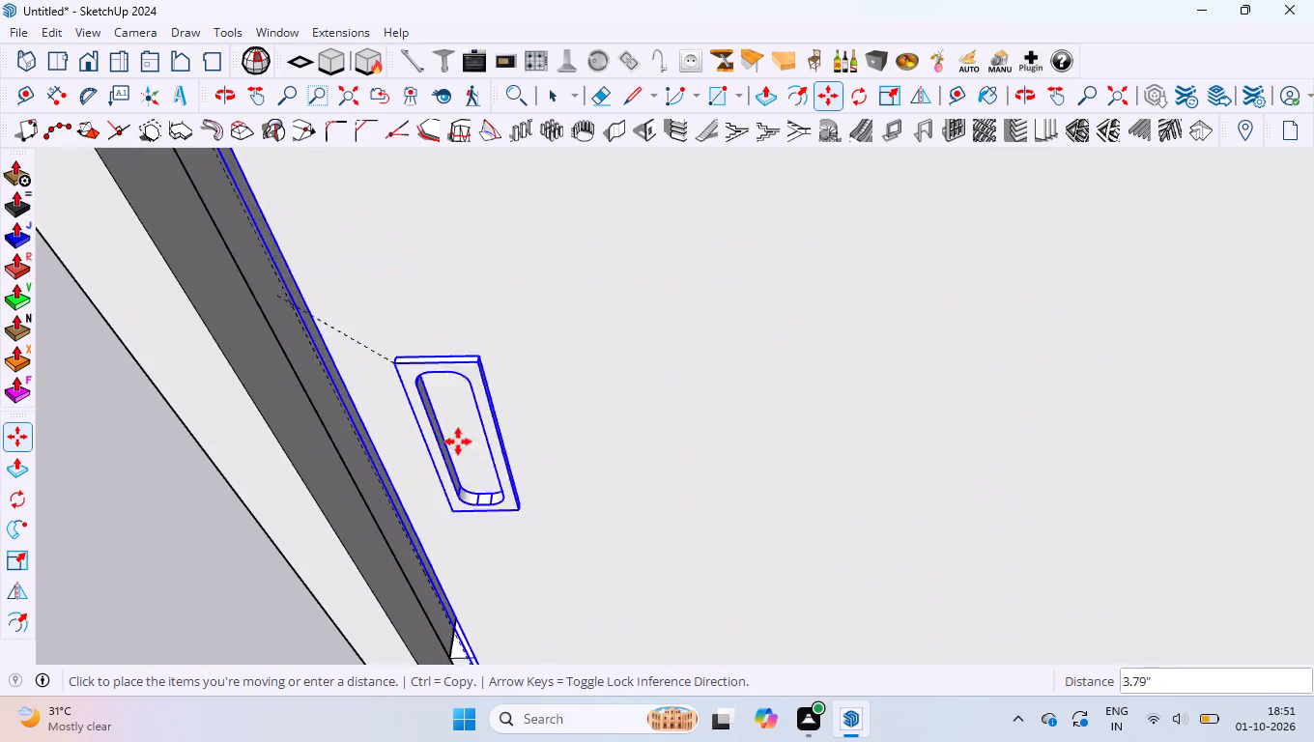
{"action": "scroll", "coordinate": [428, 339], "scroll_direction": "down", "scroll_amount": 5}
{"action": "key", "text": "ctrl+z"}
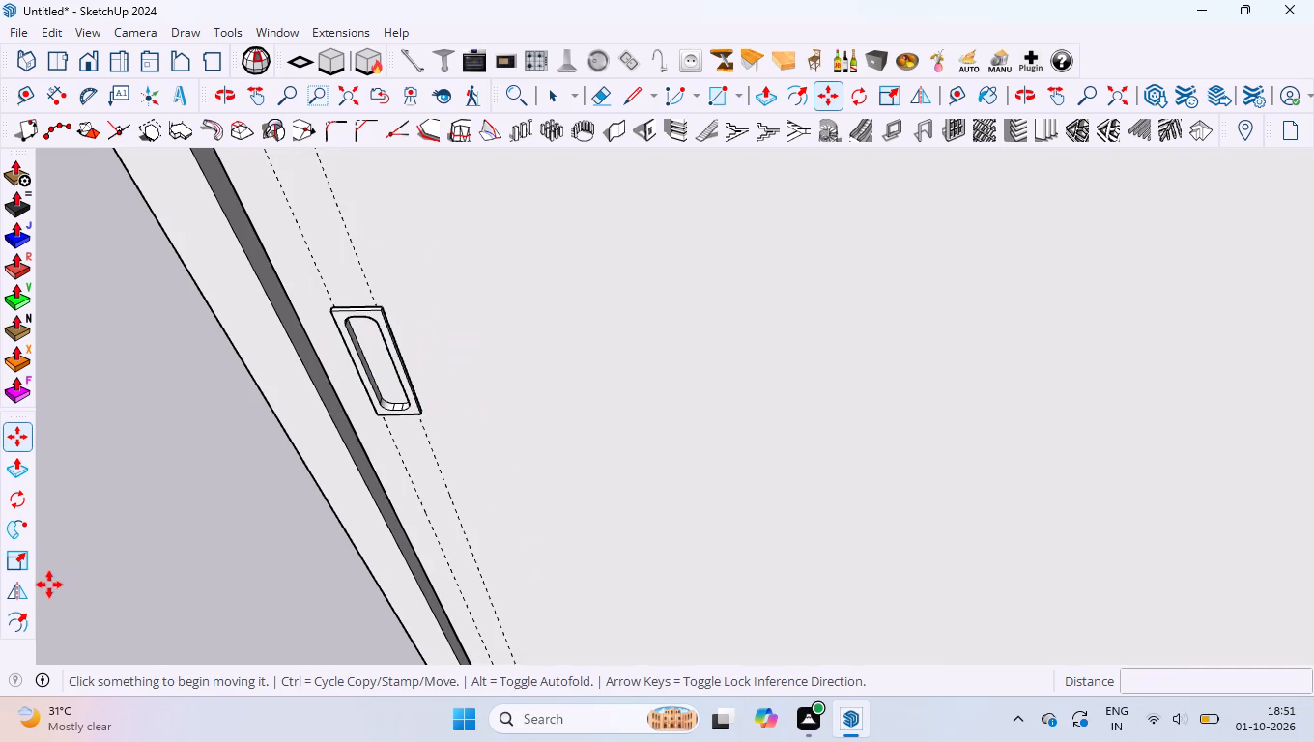
Undo the earlier flush handle edits back through its moves and rotation, to its edge-on position on the shutter.
{"action": "key", "text": "space"}
{"action": "left_click", "coordinate": [346, 316]}
{"action": "scroll", "coordinate": [327, 289], "scroll_direction": "up", "scroll_amount": 4}
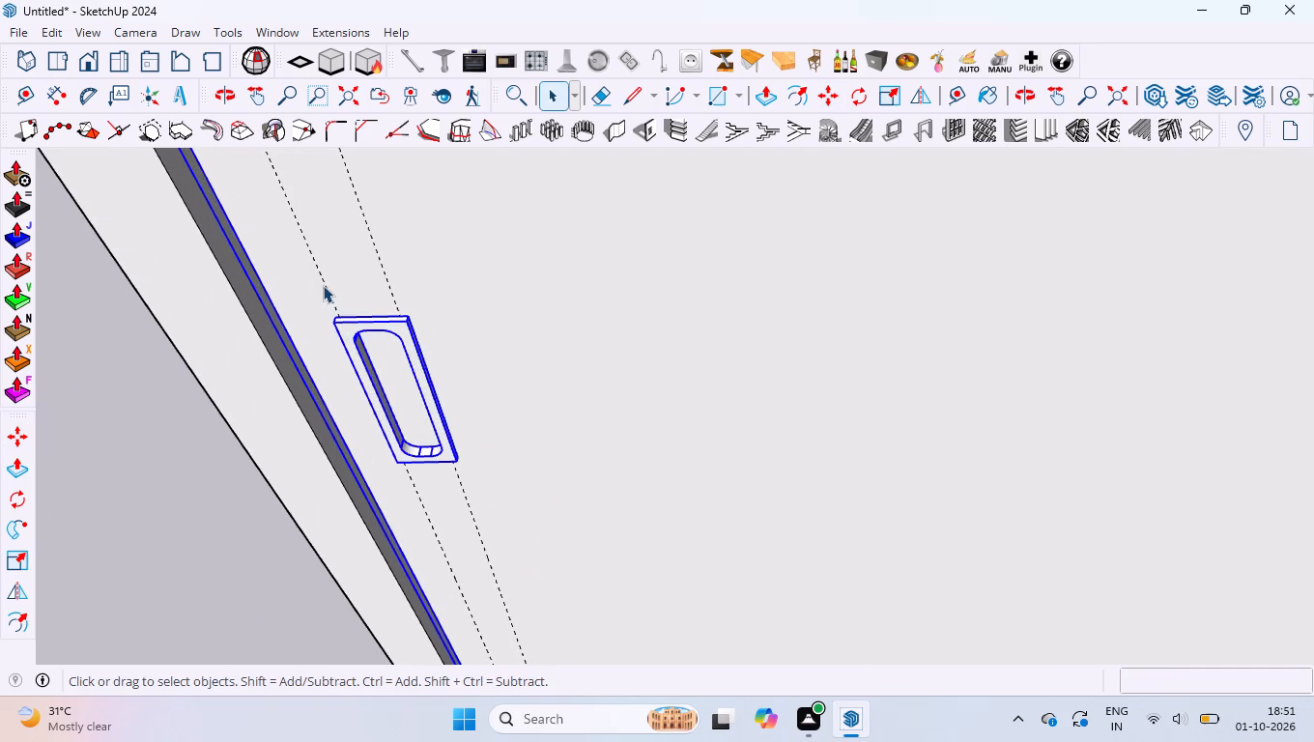
{"action": "scroll", "coordinate": [297, 314], "scroll_direction": "down", "scroll_amount": 8}
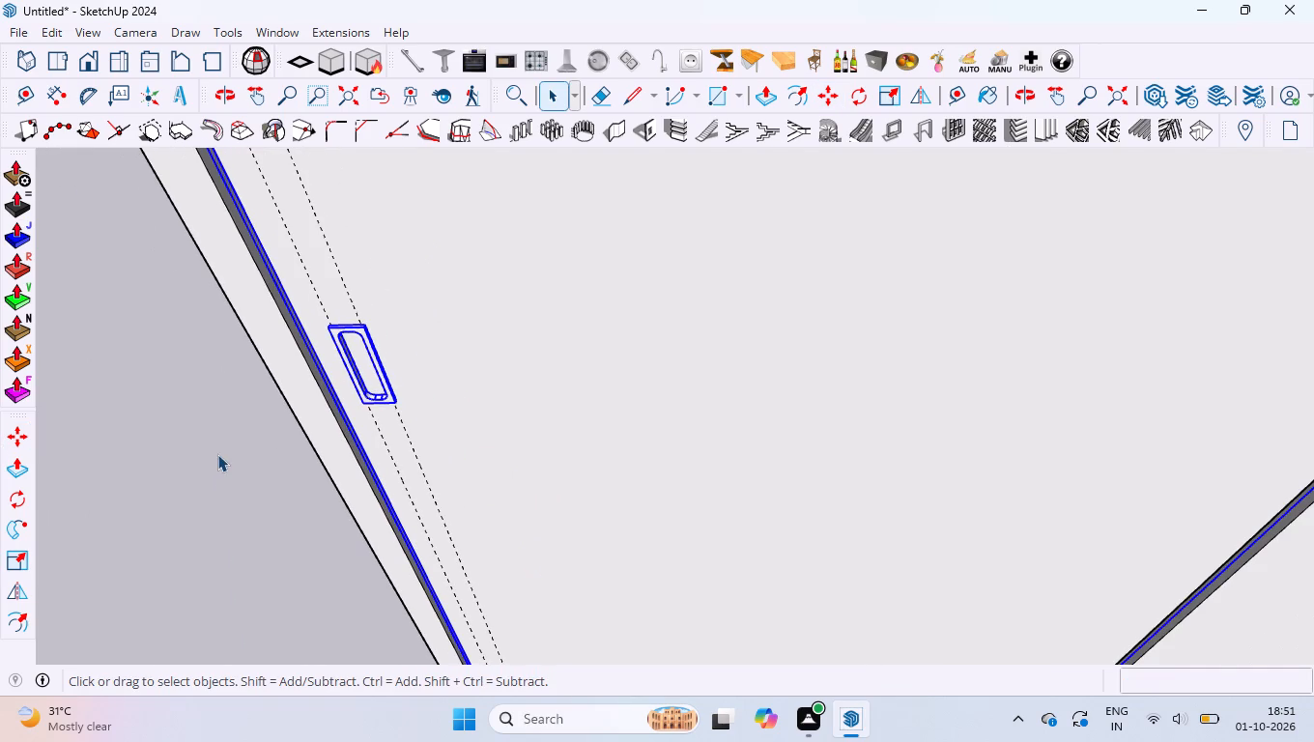
{"action": "key", "text": "ctrl+z"}
{"action": "key", "text": "ctrl+z"}
{"action": "key", "text": "ctrl+z"}
{"action": "key", "text": "ctrl+z"}
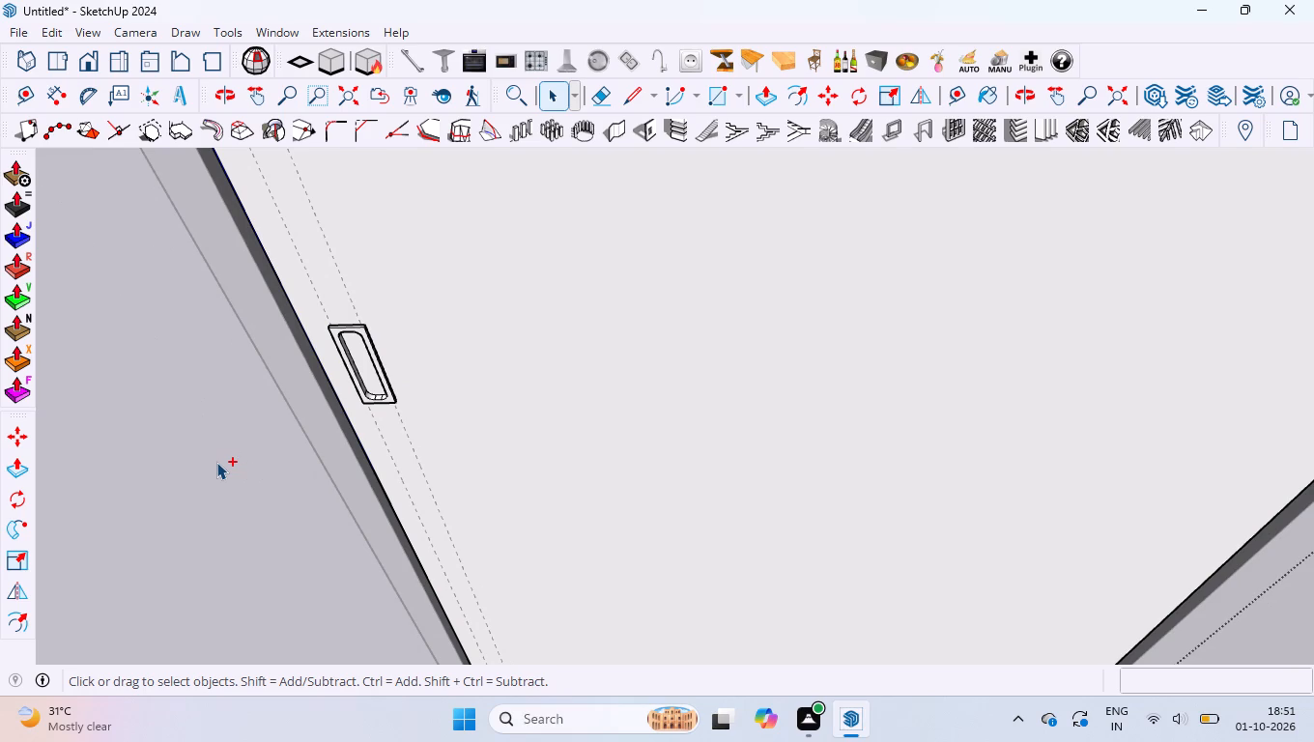
{"action": "key", "text": "ctrl+z"}
{"action": "key", "text": "ctrl+z"}
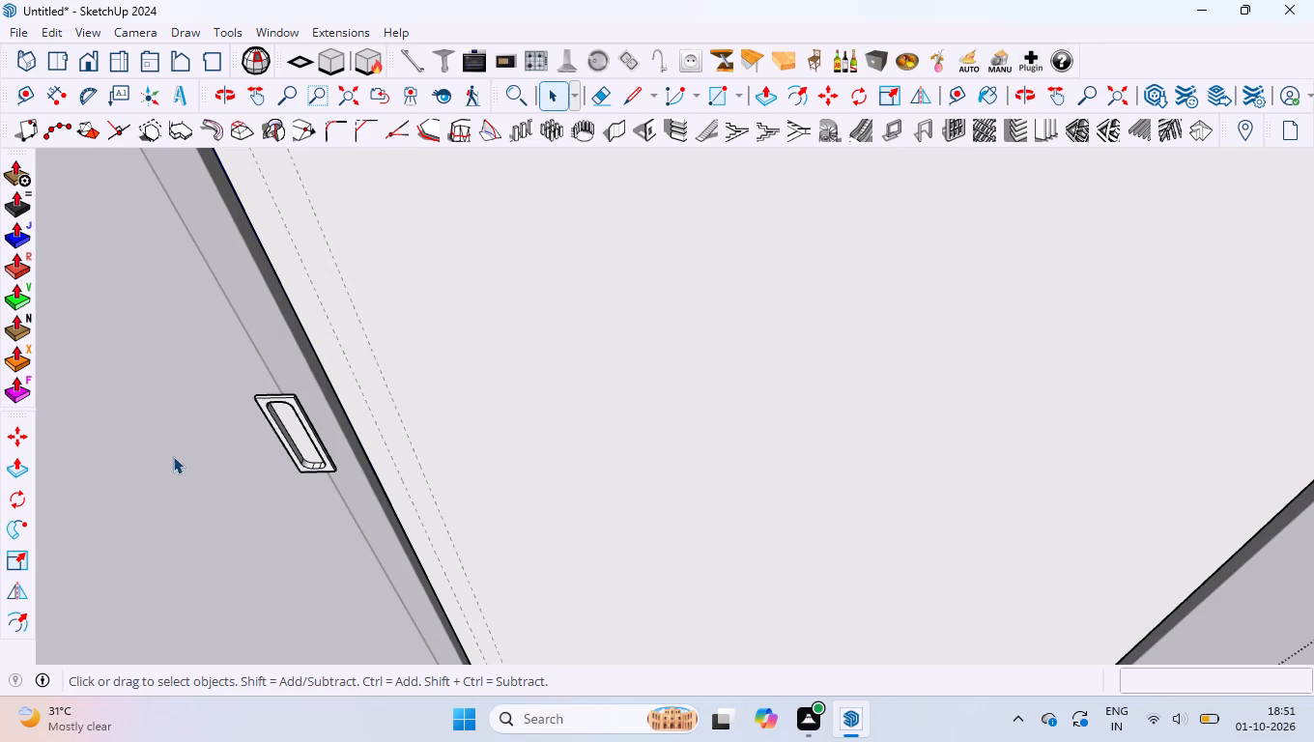
{"action": "key", "text": "ctrl+z"}
{"action": "key", "text": "ctrl+z"}
{"action": "key", "text": "ctrl+z"}
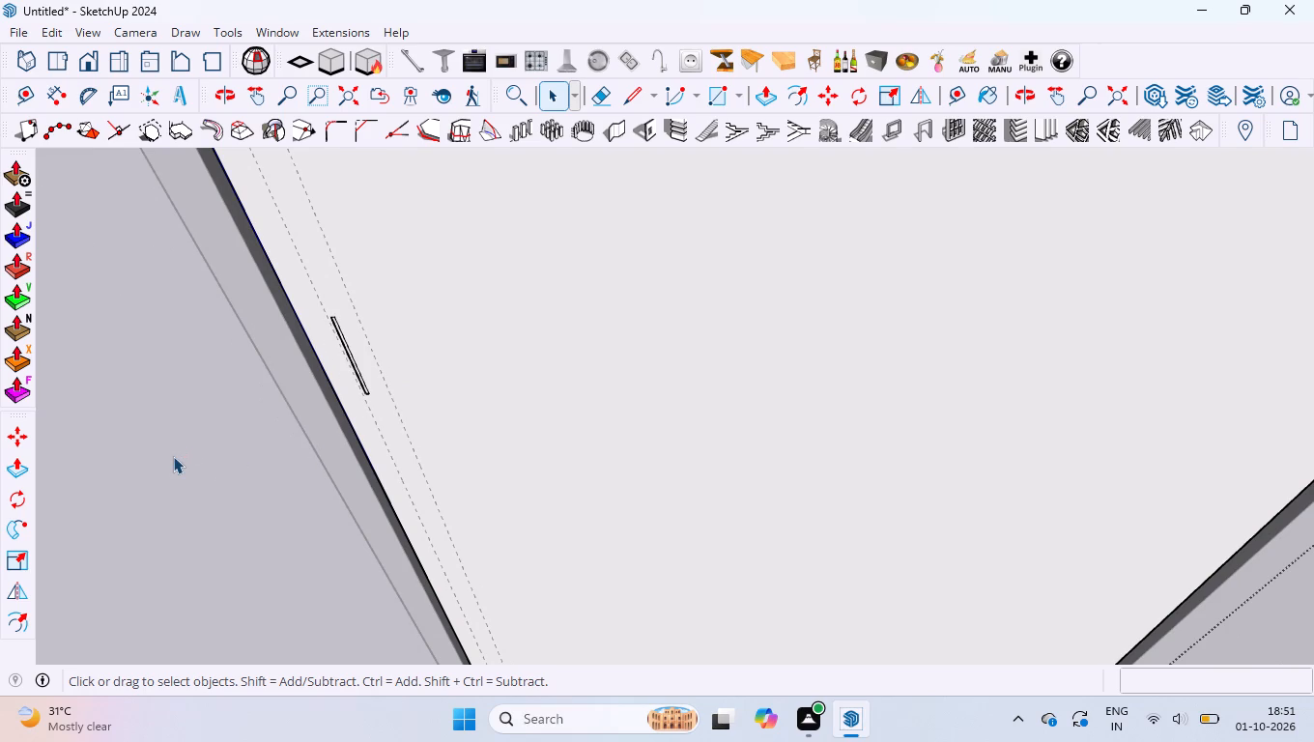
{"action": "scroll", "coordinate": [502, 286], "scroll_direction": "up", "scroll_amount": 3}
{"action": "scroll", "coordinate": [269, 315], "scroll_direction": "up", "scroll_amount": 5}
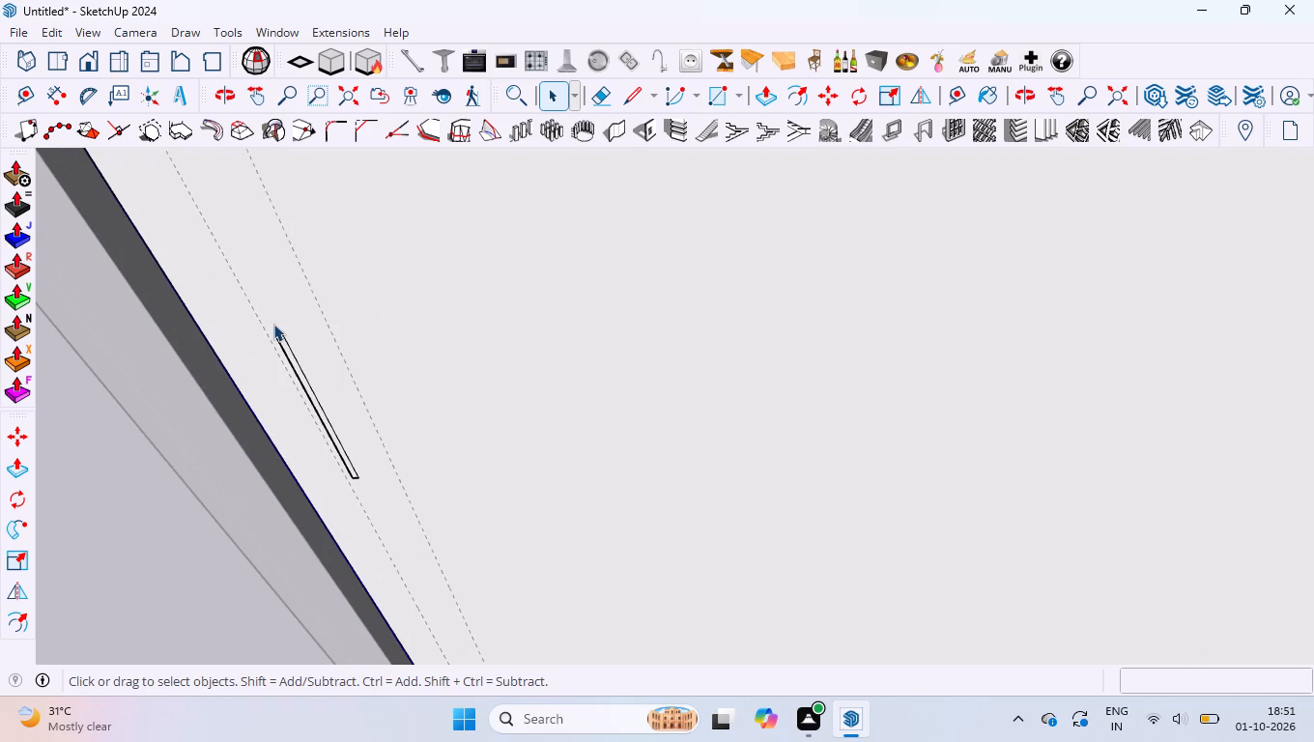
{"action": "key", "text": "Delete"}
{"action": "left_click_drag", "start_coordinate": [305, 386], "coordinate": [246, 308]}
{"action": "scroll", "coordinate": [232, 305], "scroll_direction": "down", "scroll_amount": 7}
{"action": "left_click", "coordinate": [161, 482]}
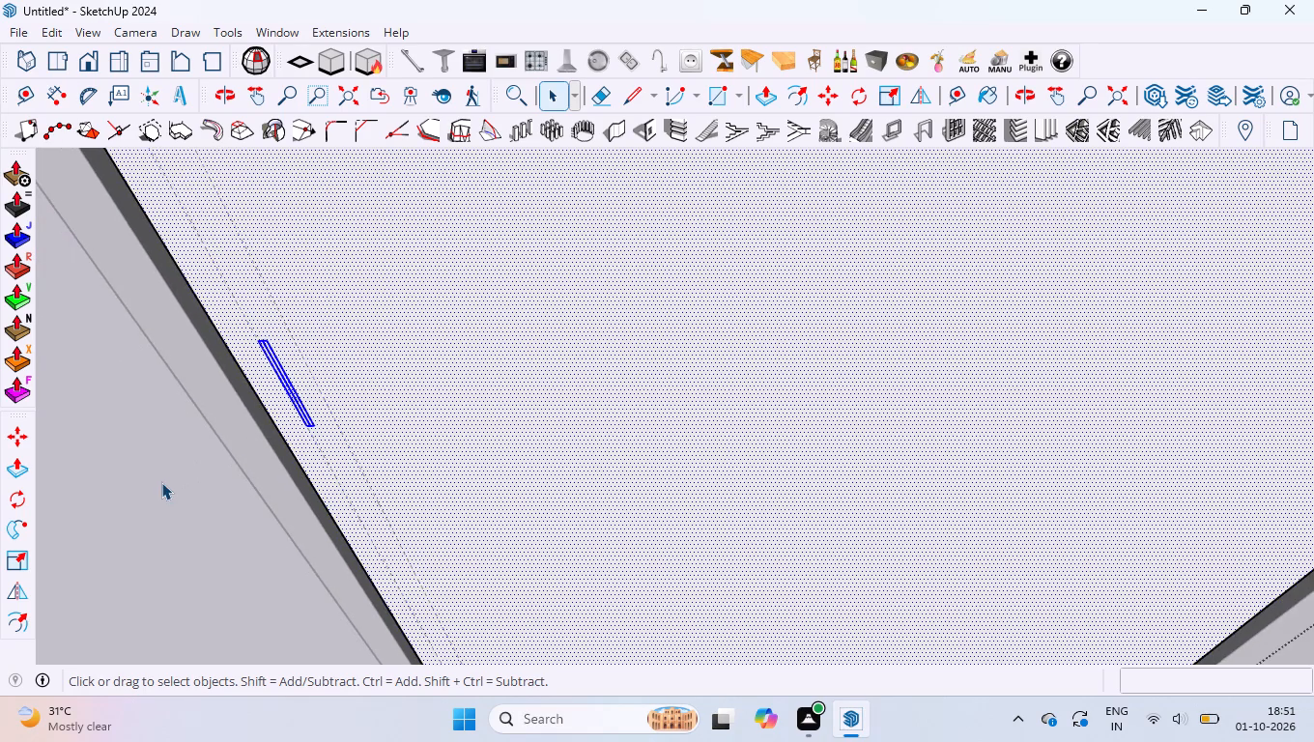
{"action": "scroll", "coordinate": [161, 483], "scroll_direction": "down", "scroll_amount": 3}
Open the shutter for editing and rotate the flush handle 90° about its lower corner to face outward.
{"action": "scroll", "coordinate": [243, 382], "scroll_direction": "up", "scroll_amount": 10}
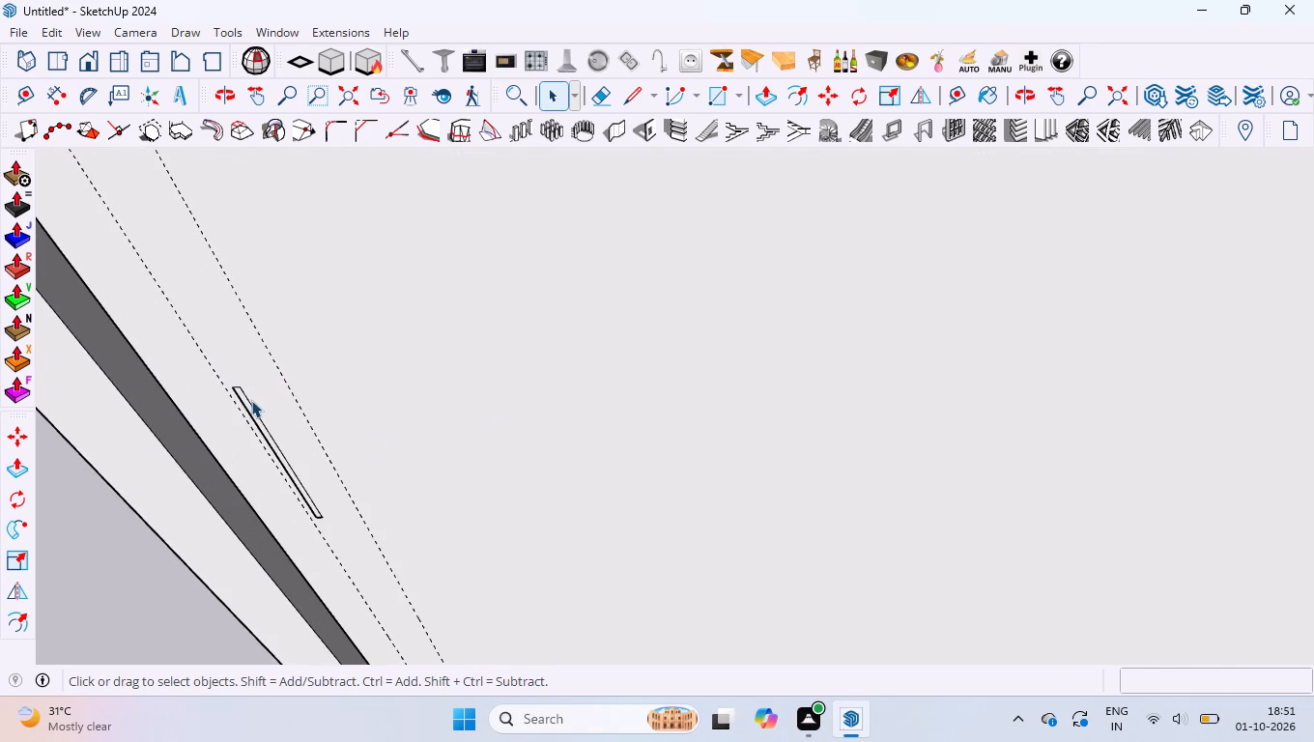
{"action": "left_click", "coordinate": [244, 406]}
{"action": "double_click", "coordinate": [244, 406]}
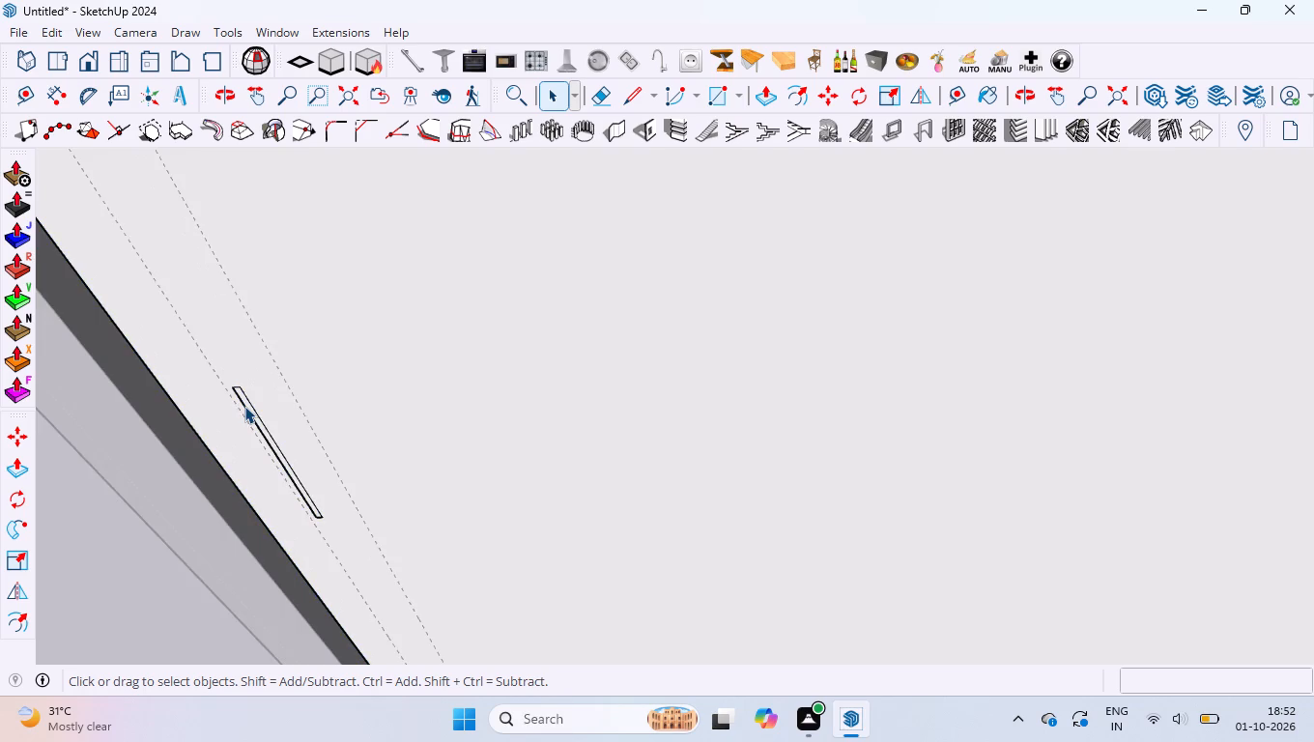
{"action": "scroll", "coordinate": [243, 404], "scroll_direction": "up", "scroll_amount": 4}
{"action": "left_click_drag", "start_coordinate": [204, 347], "coordinate": [451, 646]}
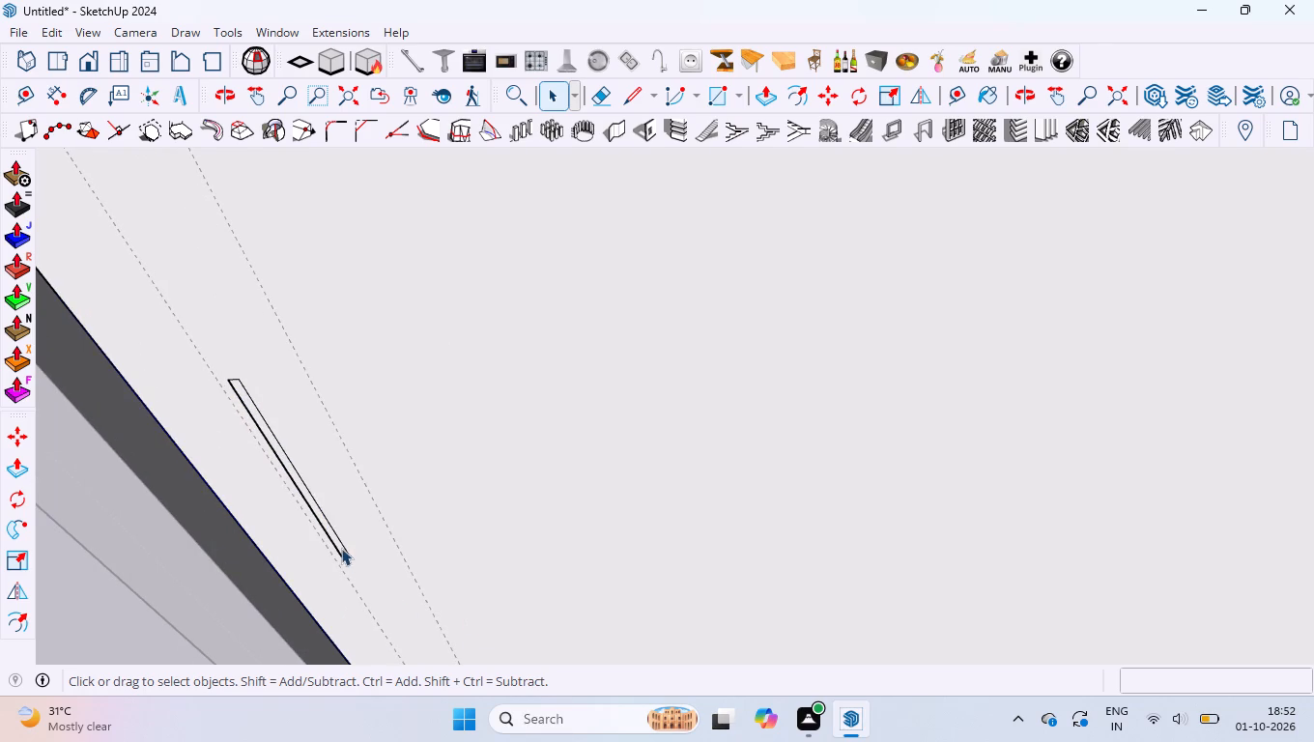
{"action": "left_click", "coordinate": [341, 548]}
{"action": "key", "text": "q"}
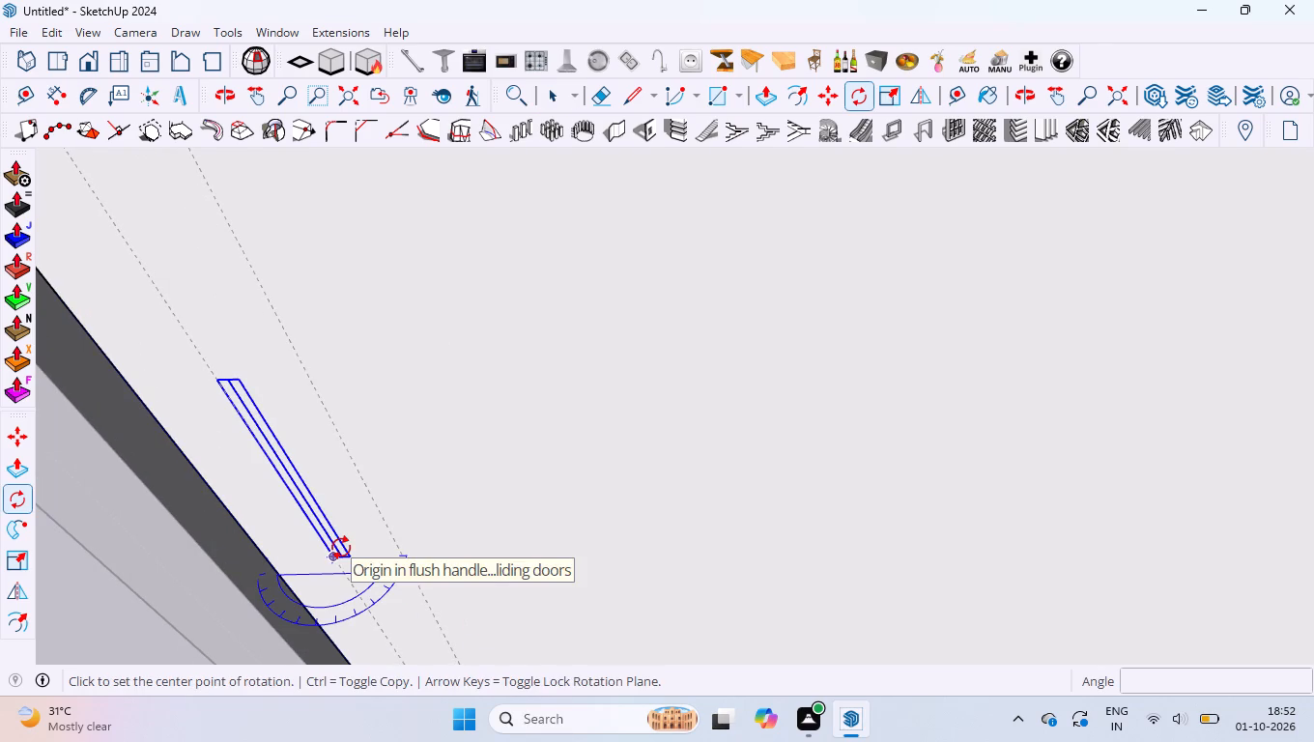
{"action": "left_click", "coordinate": [331, 563]}
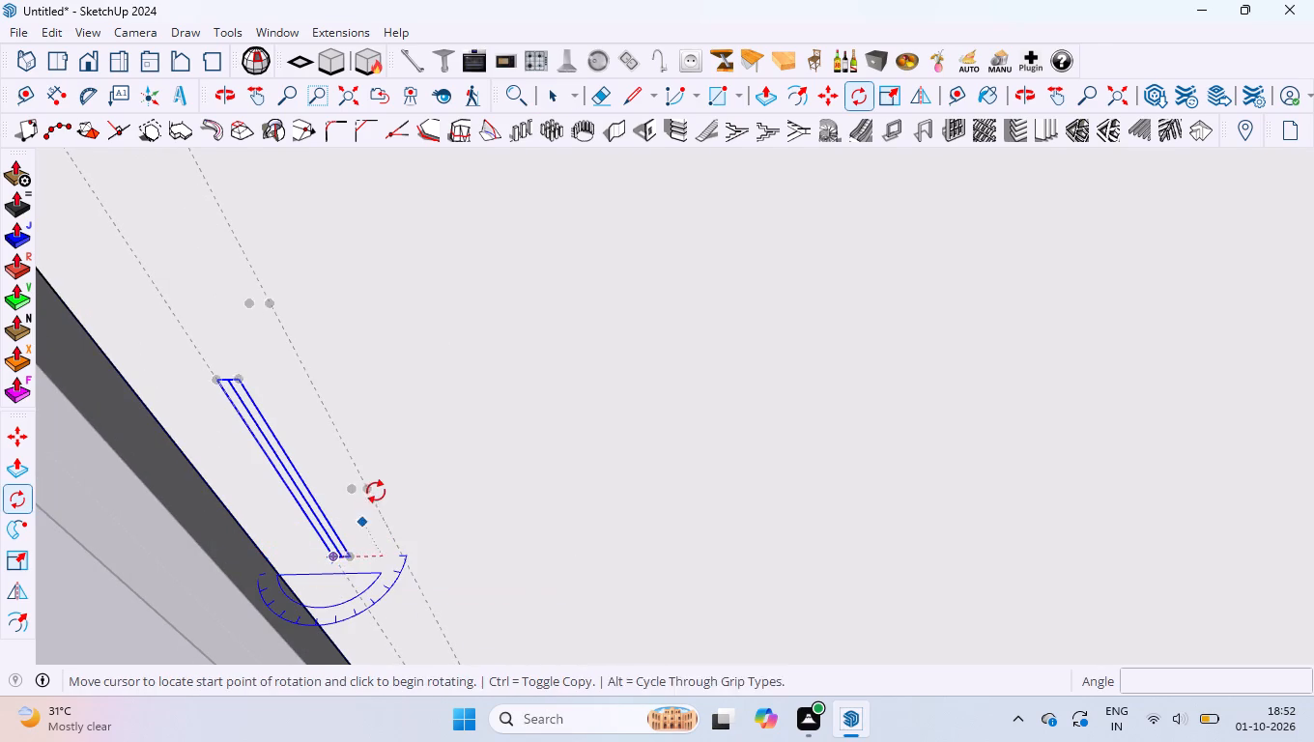
{"action": "left_click", "coordinate": [379, 489]}
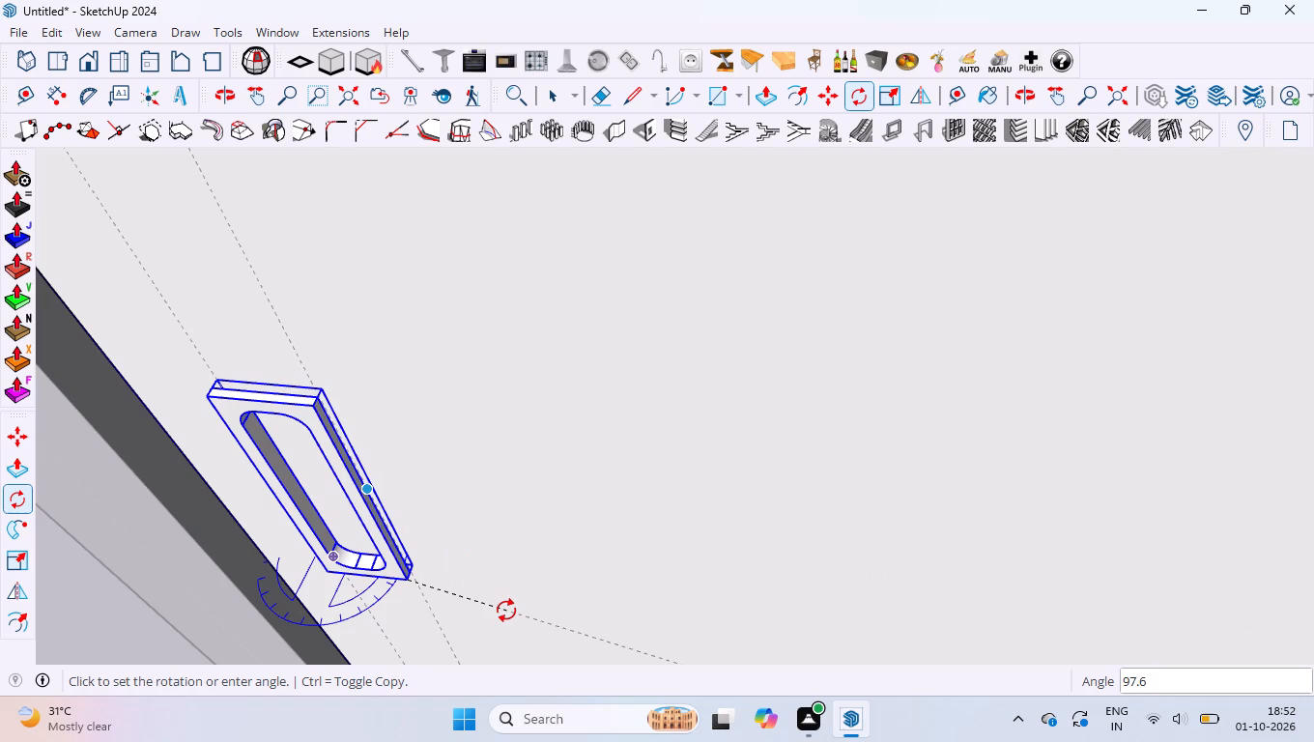
{"action": "type", "text": "90"}
{"action": "key", "text": "Return"}
Move the rotated flush handle by its upper corner to the guide line so it is set into the shutter face.
{"action": "scroll", "coordinate": [85, 362], "scroll_direction": "up", "scroll_amount": 6}
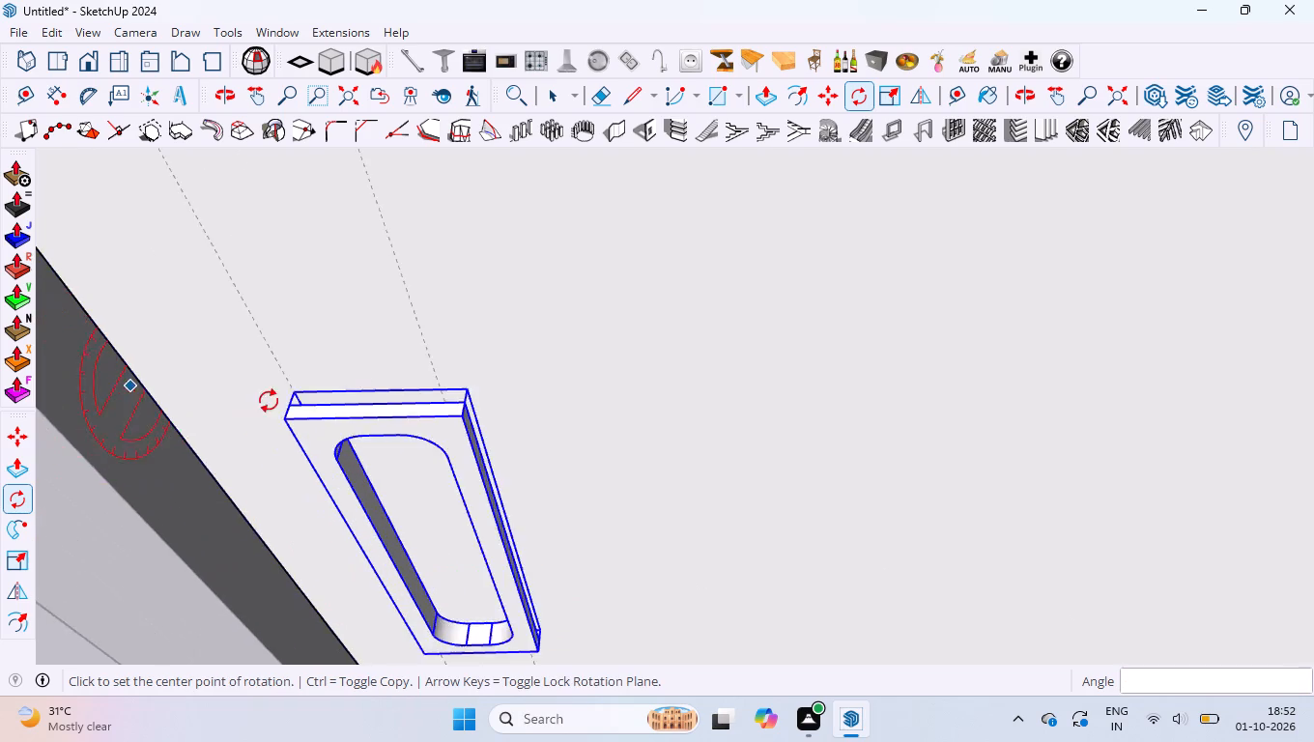
{"action": "scroll", "coordinate": [269, 401], "scroll_direction": "up", "scroll_amount": 9}
{"action": "key", "text": "m"}
{"action": "scroll", "coordinate": [288, 368], "scroll_direction": "up", "scroll_amount": 5}
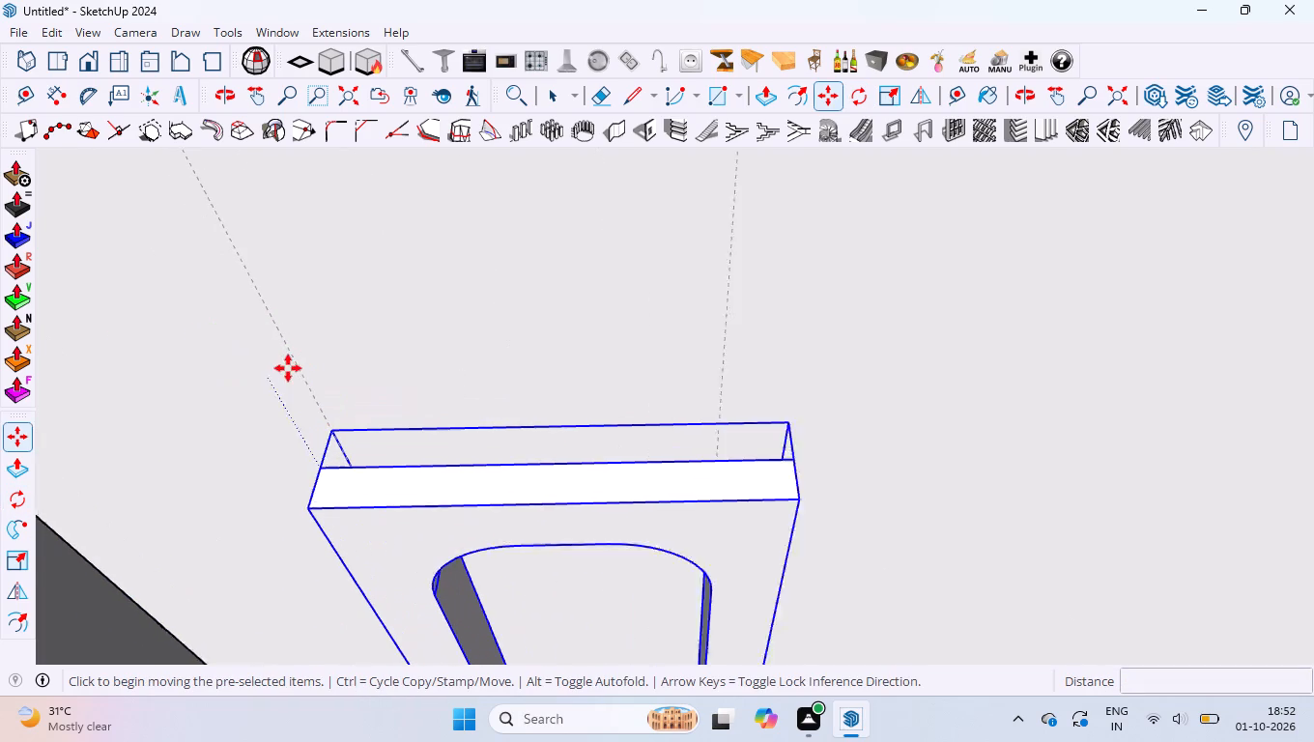
{"action": "left_click", "coordinate": [331, 486]}
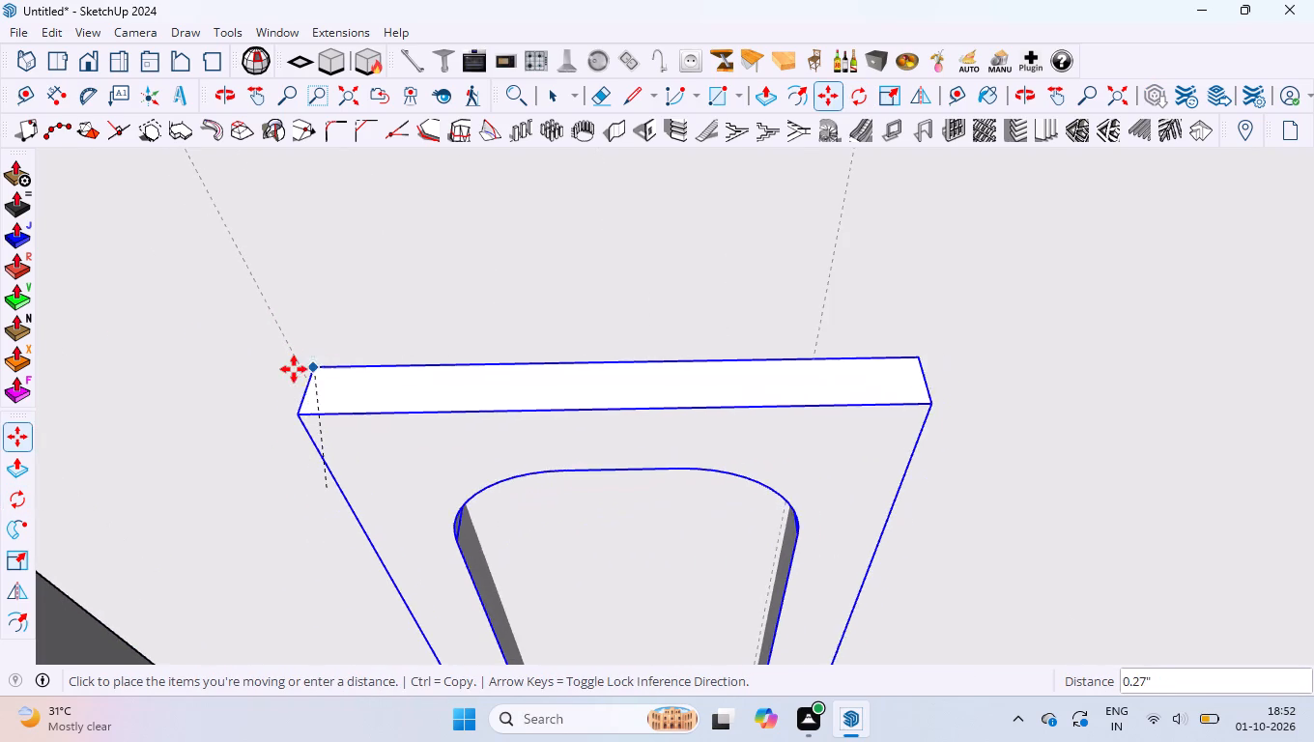
{"action": "left_click", "coordinate": [301, 362]}
Intersect the flush handle's faces with the shutter.
{"action": "scroll", "coordinate": [351, 313], "scroll_direction": "down", "scroll_amount": 12}
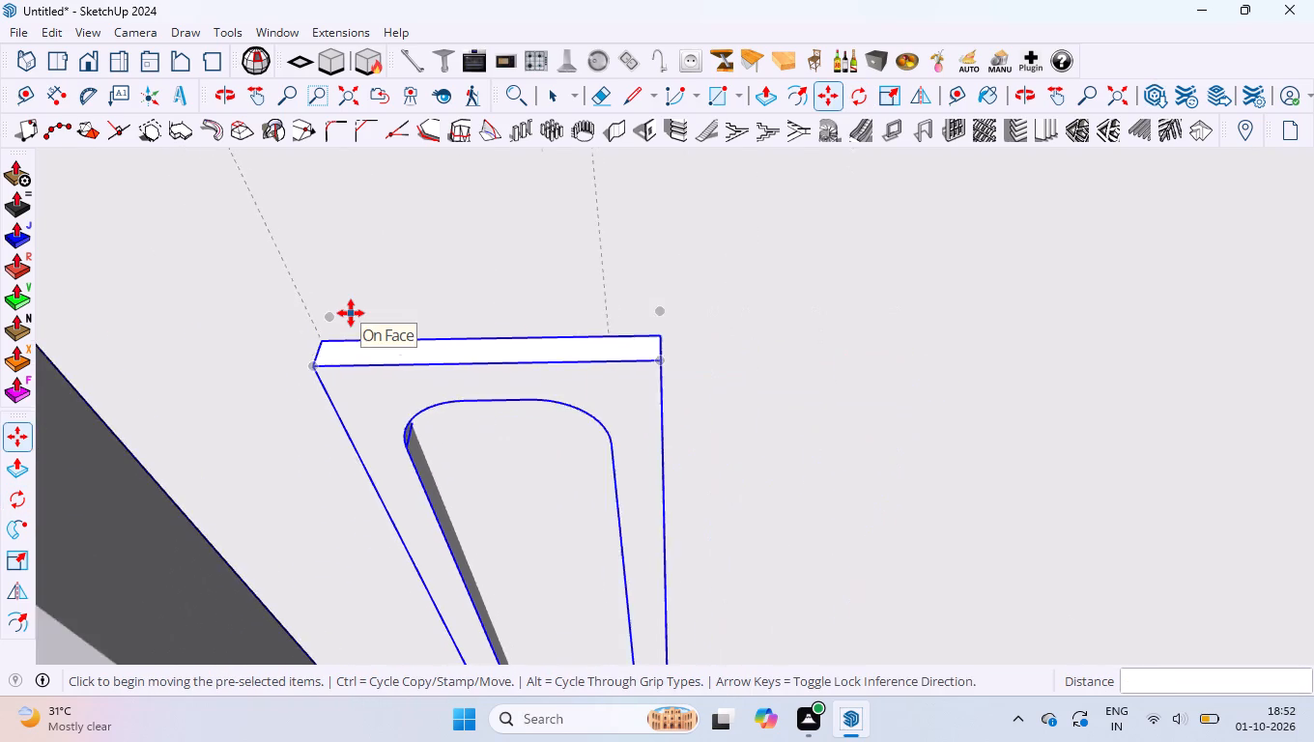
{"action": "scroll", "coordinate": [351, 313], "scroll_direction": "down", "scroll_amount": 14}
{"action": "middle_click_drag", "start_coordinate": [402, 433], "coordinate": [428, 331]}
{"action": "scroll", "coordinate": [436, 392], "scroll_direction": "down", "scroll_amount": 5}
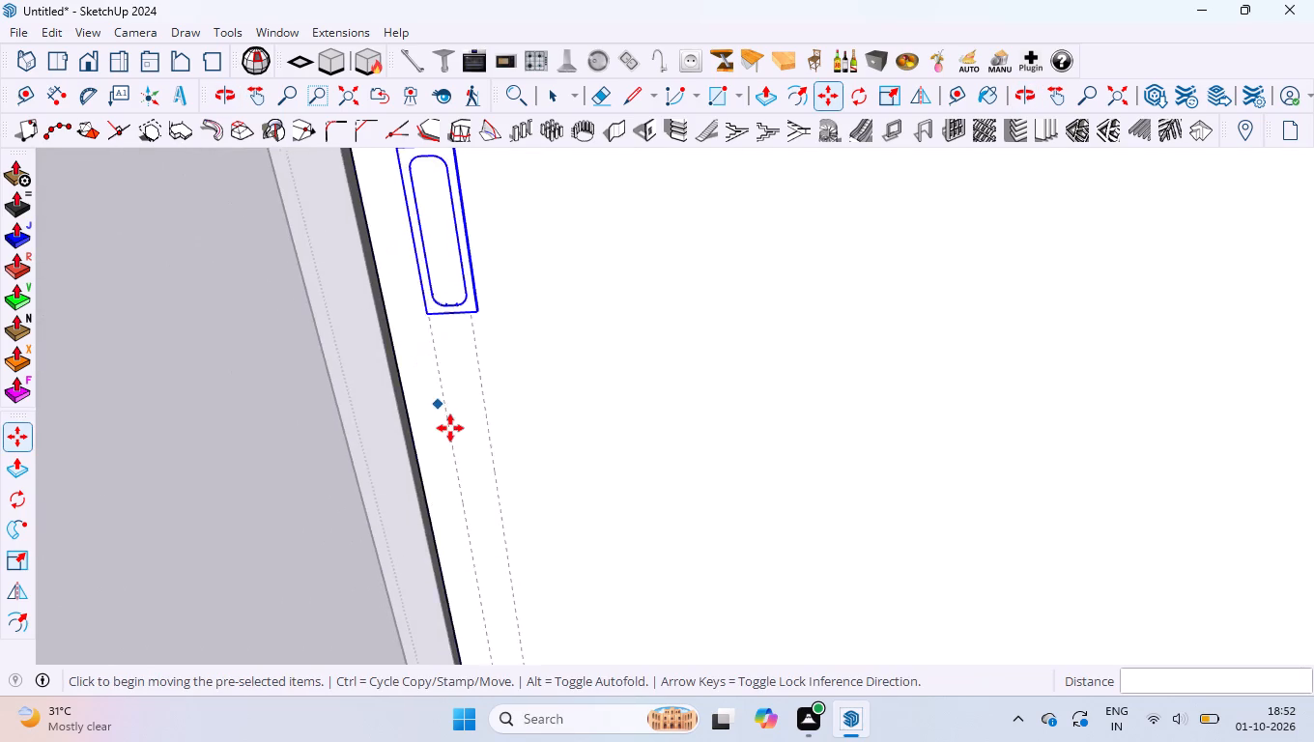
{"action": "scroll", "coordinate": [450, 428], "scroll_direction": "down", "scroll_amount": 6}
{"action": "scroll", "coordinate": [231, 430], "scroll_direction": "up", "scroll_amount": 4}
{"action": "key", "text": "space"}
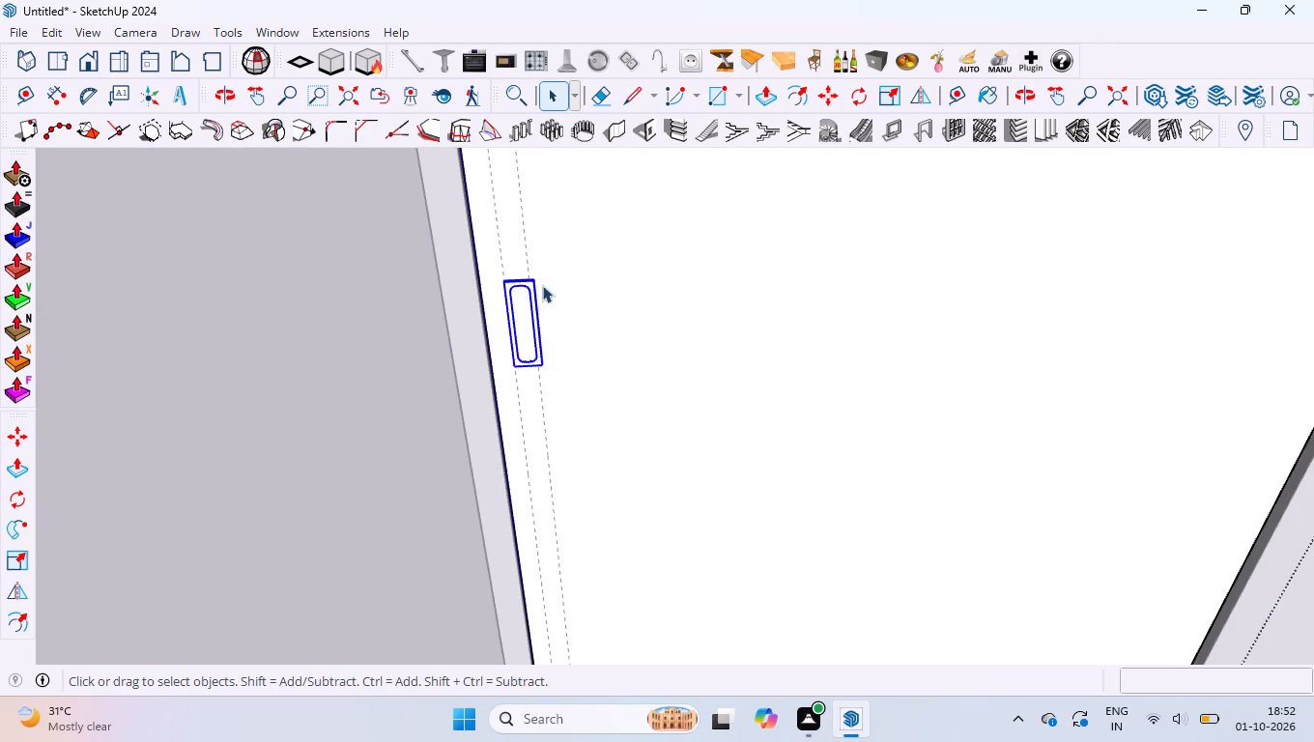
{"action": "scroll", "coordinate": [522, 262], "scroll_direction": "up", "scroll_amount": 12}
{"action": "right_click", "coordinate": [503, 321]}
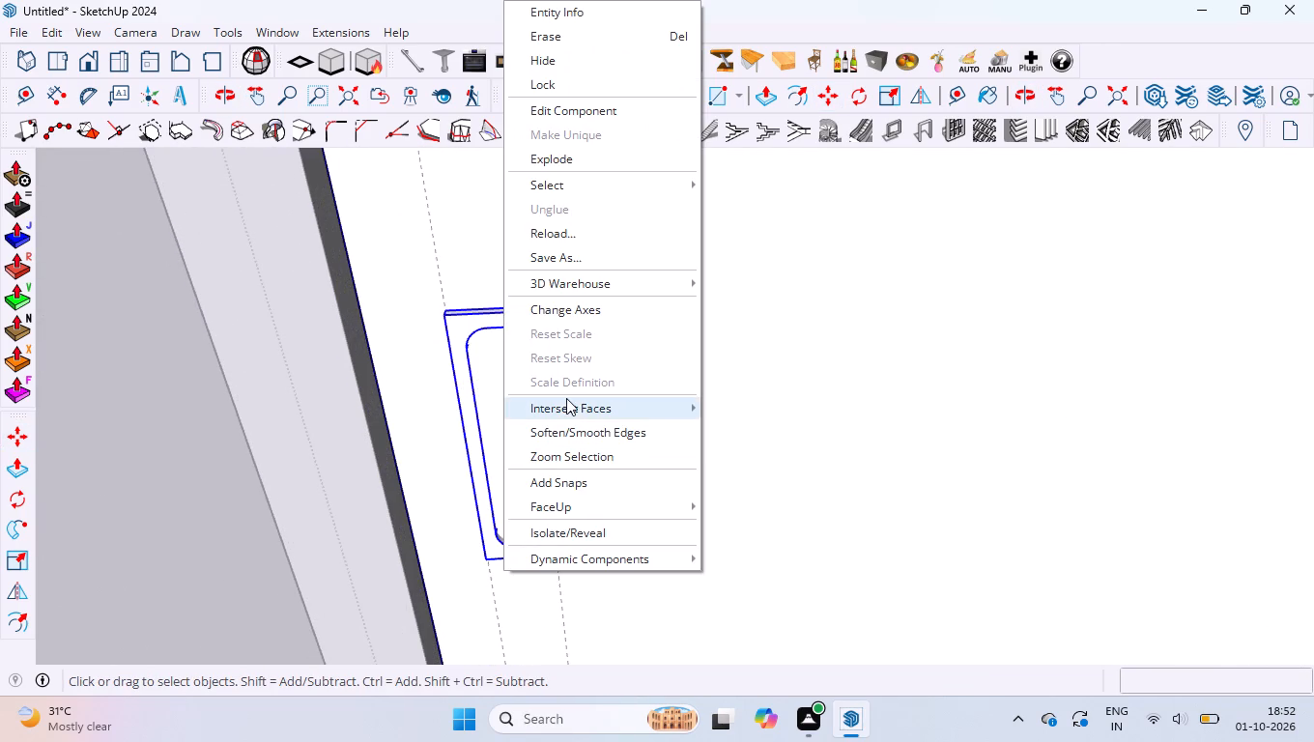
{"action": "left_click", "coordinate": [567, 409]}
{"action": "left_click", "coordinate": [732, 405]}
{"action": "scroll", "coordinate": [419, 301], "scroll_direction": "up", "scroll_amount": 3}
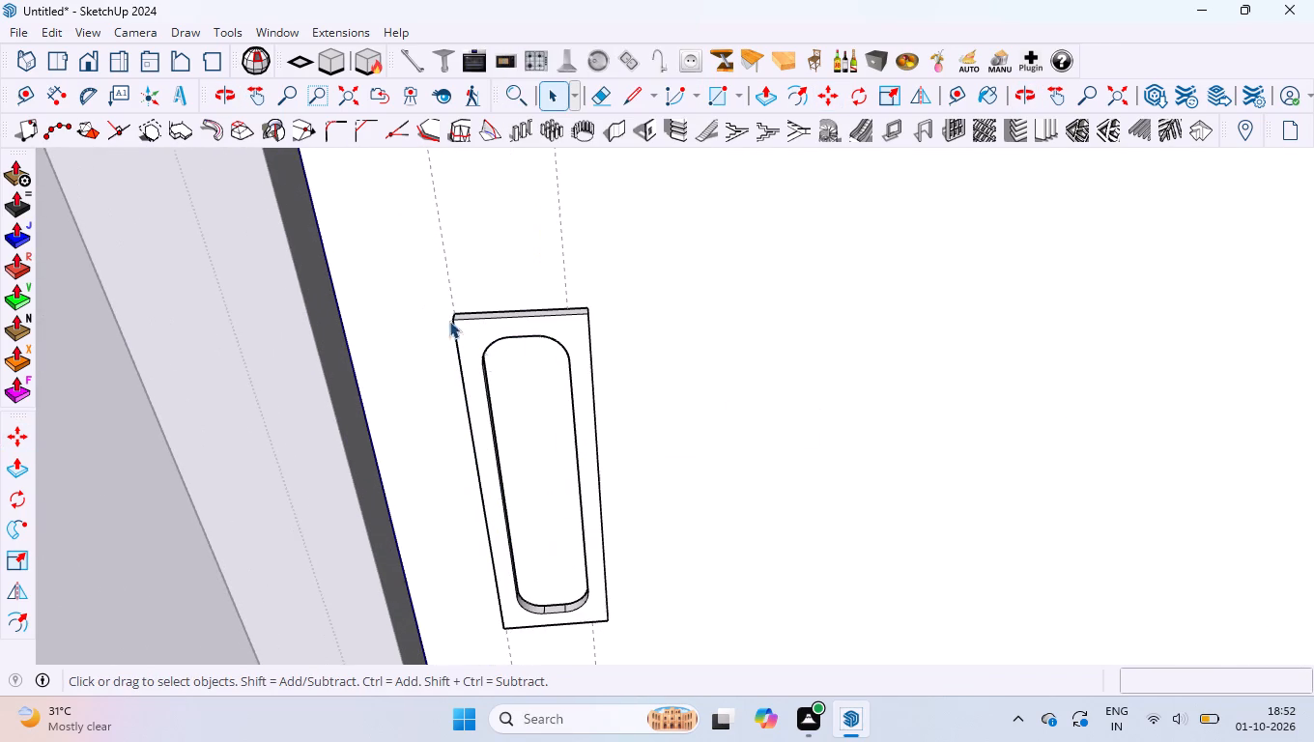
Delete the shutter faces covering the flush handle's recess.
{"action": "left_click", "coordinate": [504, 385]}
{"action": "key", "text": "Delete"}
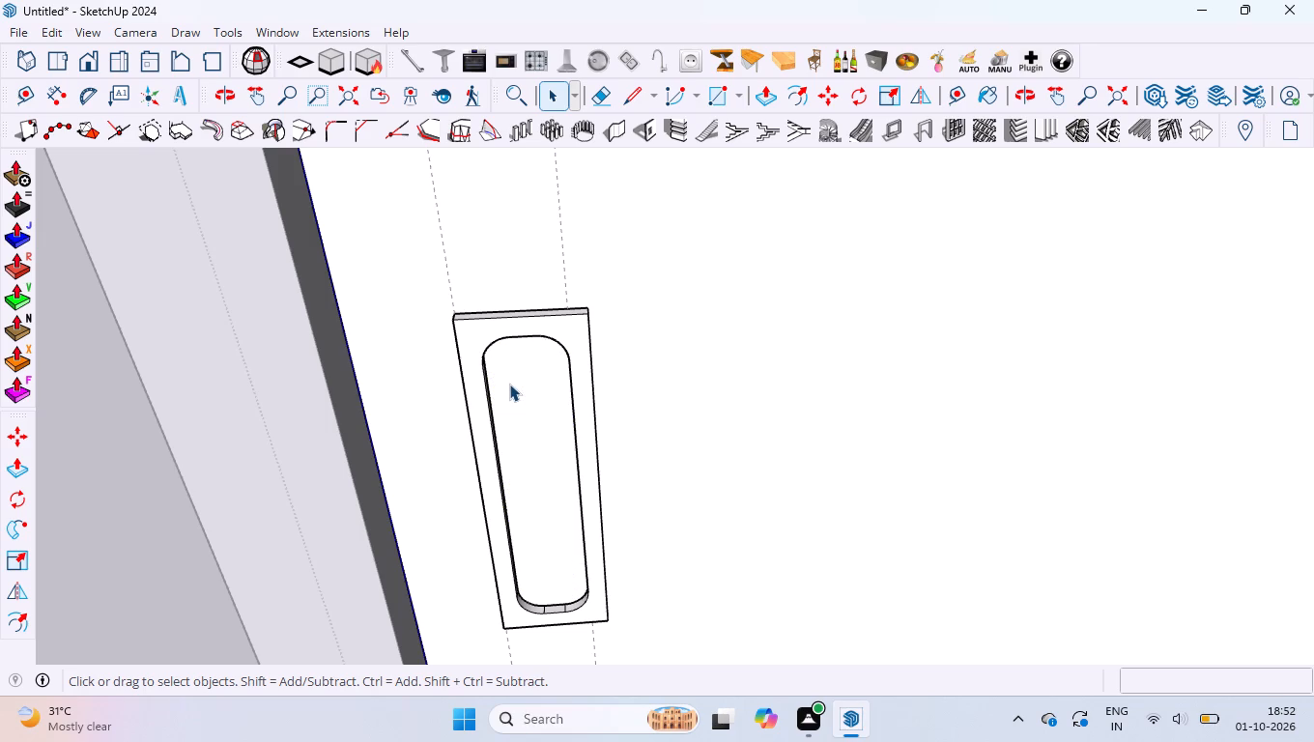
{"action": "left_click", "coordinate": [509, 384]}
{"action": "key", "text": "Delete"}
{"action": "left_click", "coordinate": [557, 385]}
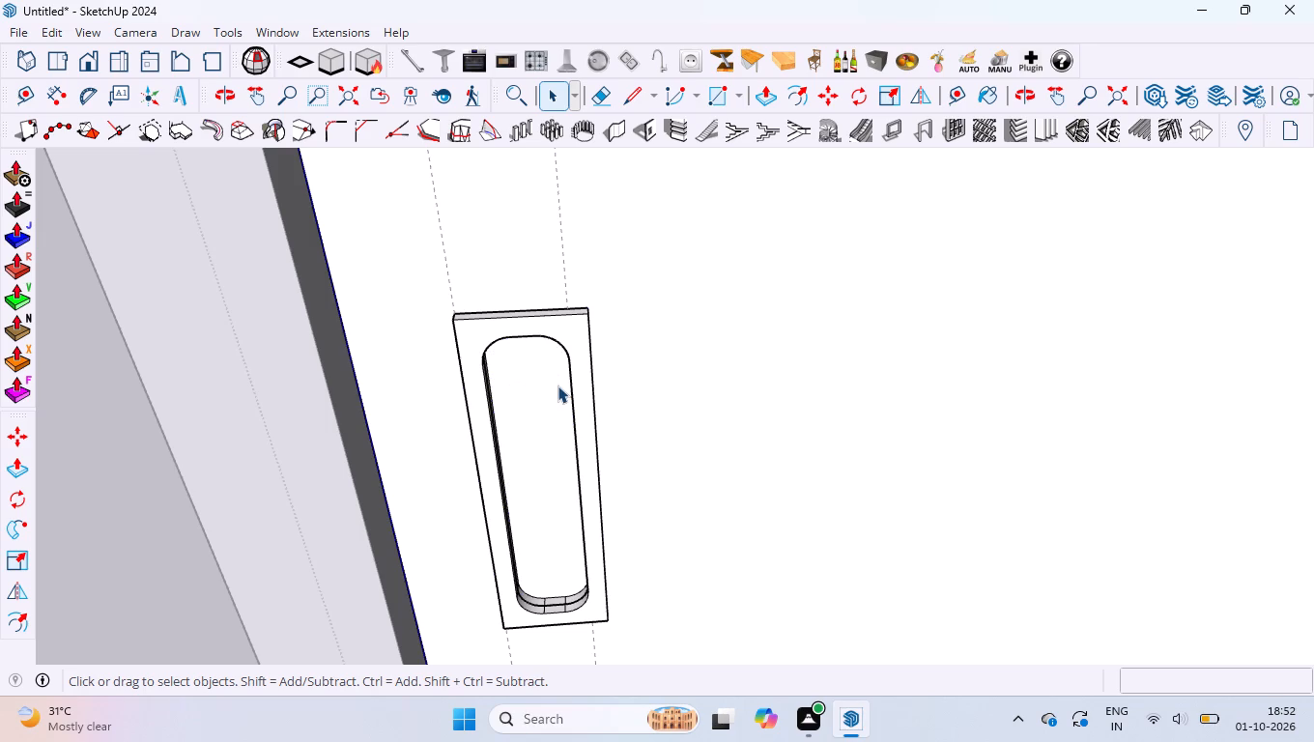
Move the flush handle by its upper back corner to align with the matching corner on the shutter face.
{"action": "left_click", "coordinate": [544, 377]}
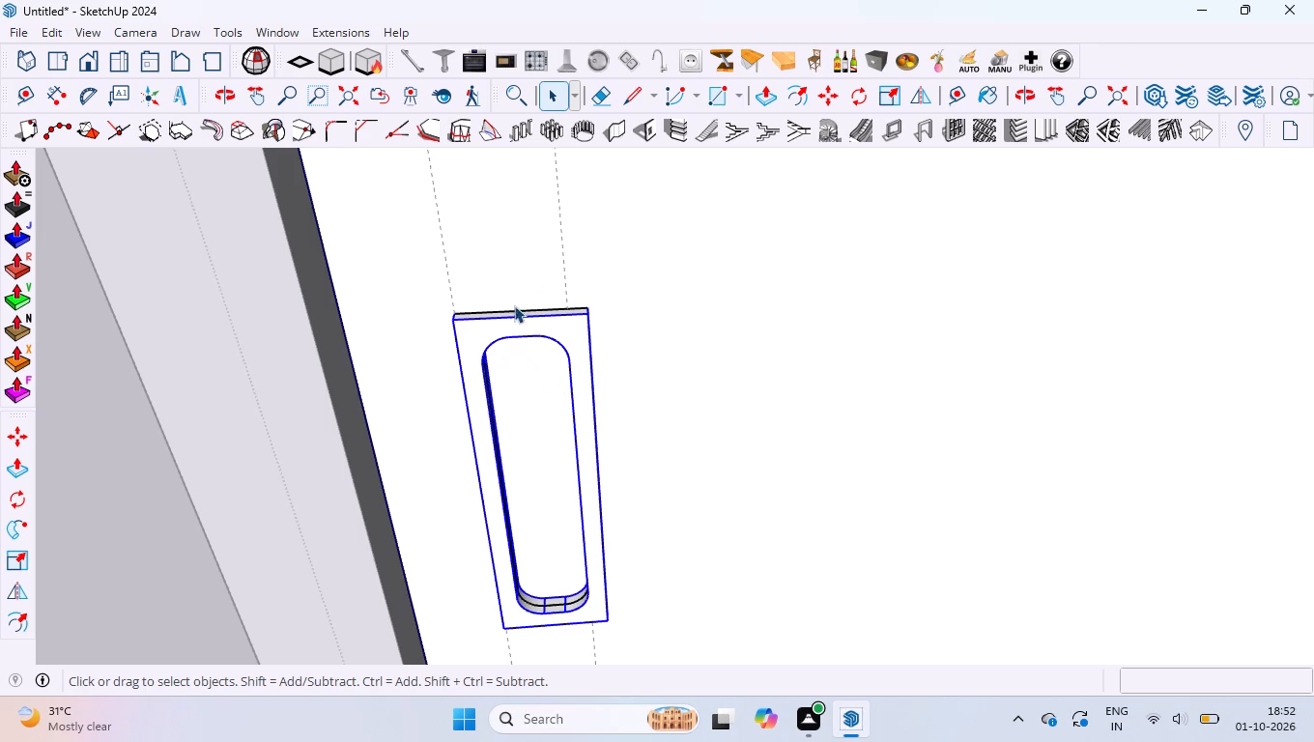
{"action": "scroll", "coordinate": [519, 270], "scroll_direction": "up", "scroll_amount": 12}
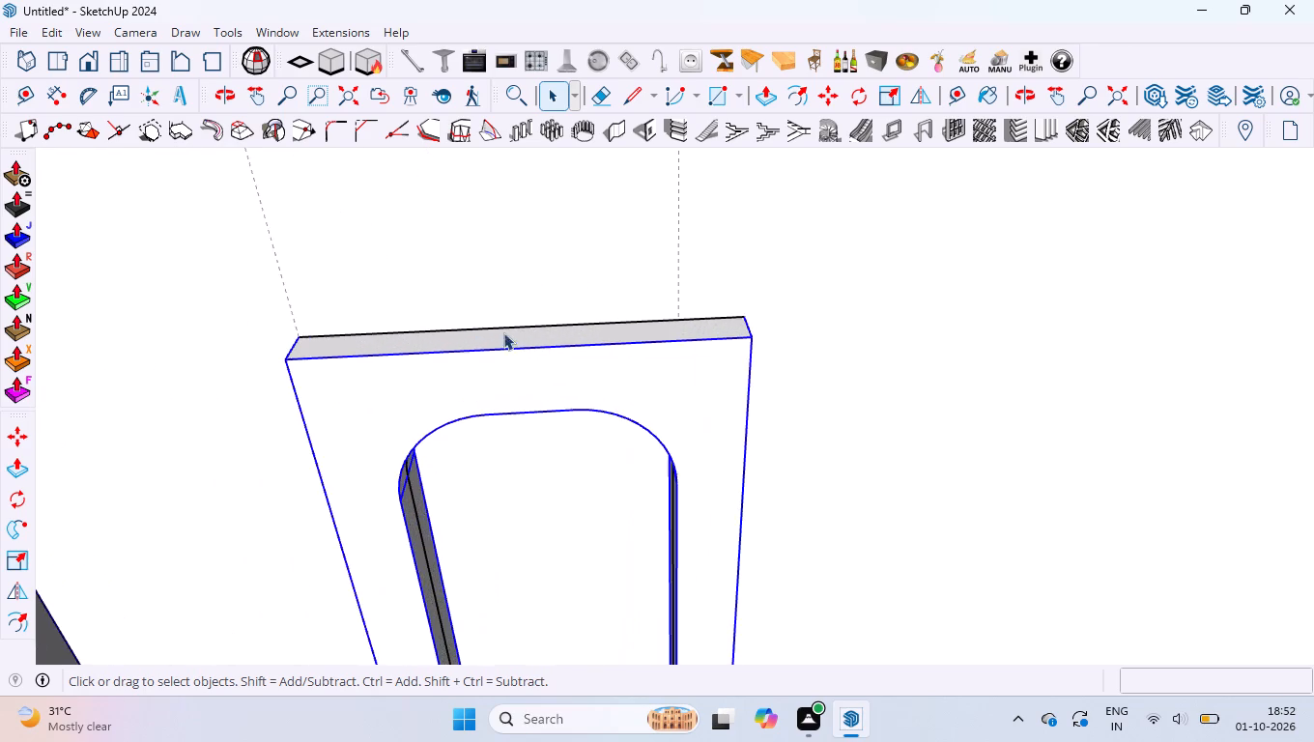
{"action": "middle_click_drag", "start_coordinate": [503, 332], "coordinate": [520, 572]}
{"action": "scroll", "coordinate": [311, 325], "scroll_direction": "up", "scroll_amount": 4}
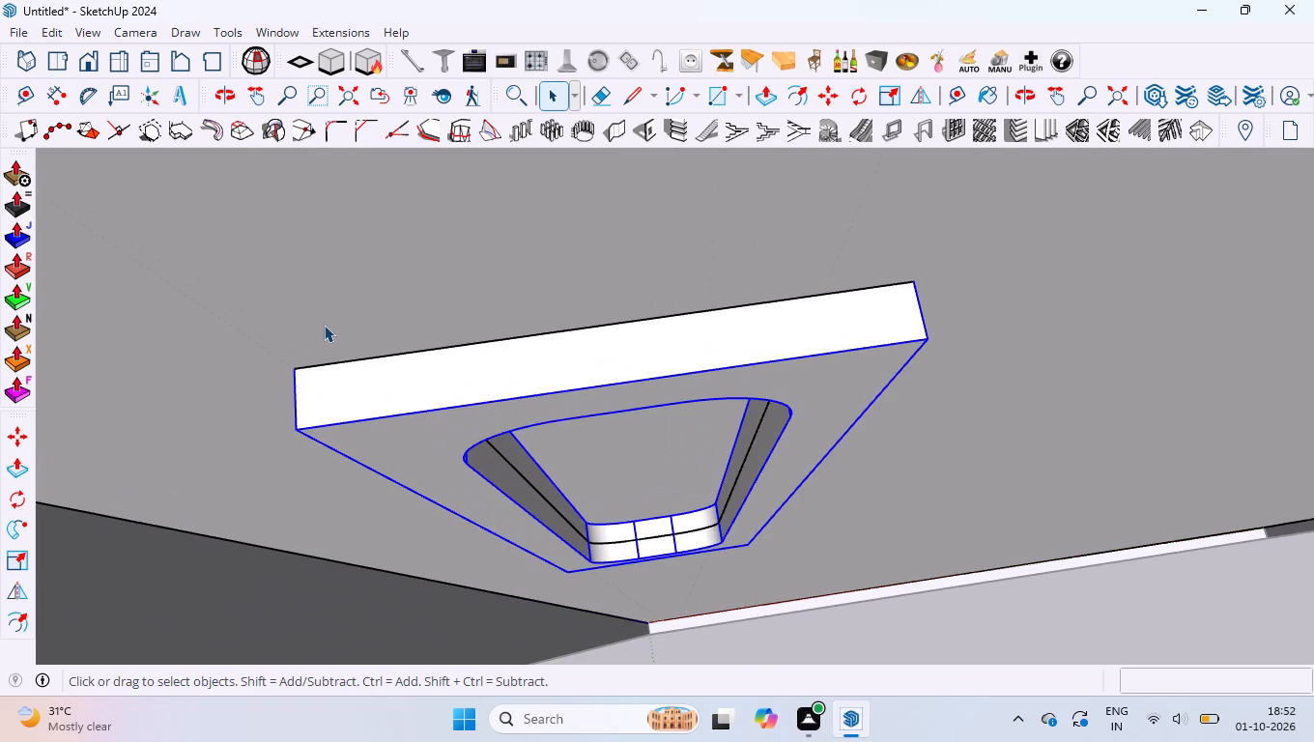
{"action": "key", "text": "m"}
{"action": "scroll", "coordinate": [324, 325], "scroll_direction": "up", "scroll_amount": 4}
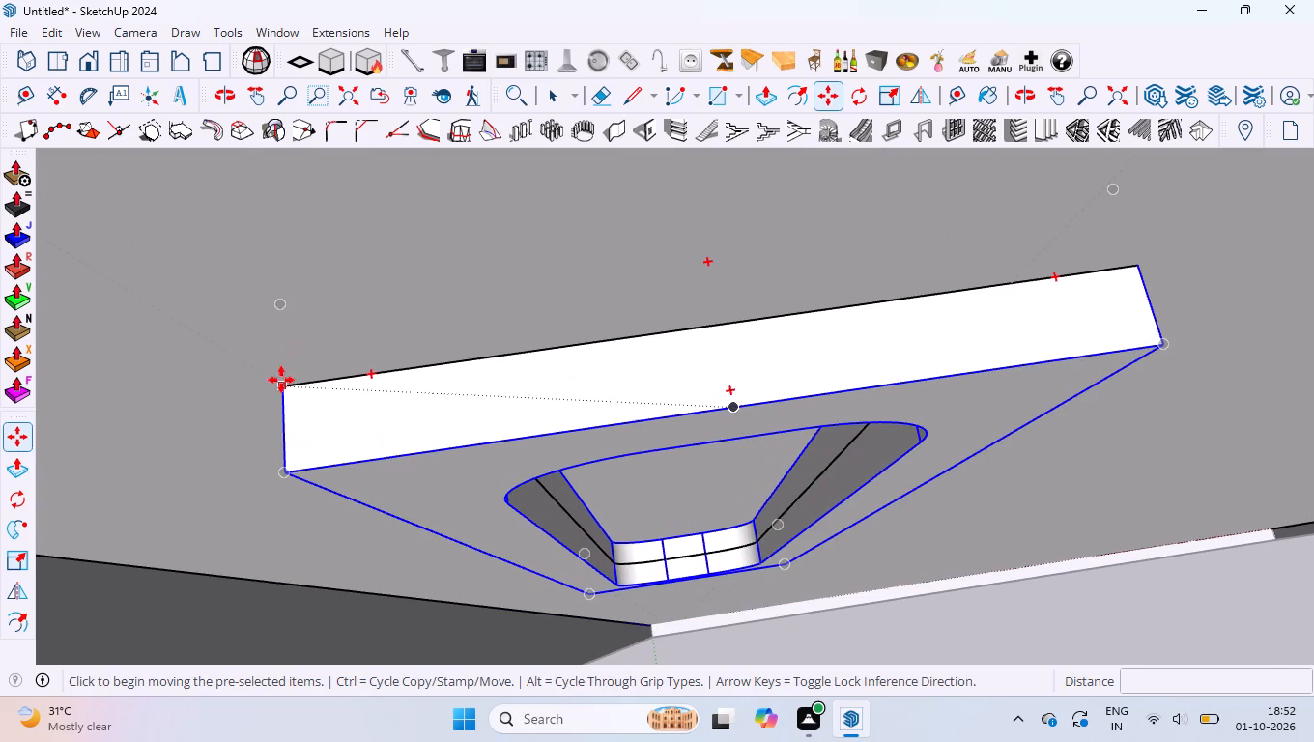
{"action": "left_click", "coordinate": [290, 397]}
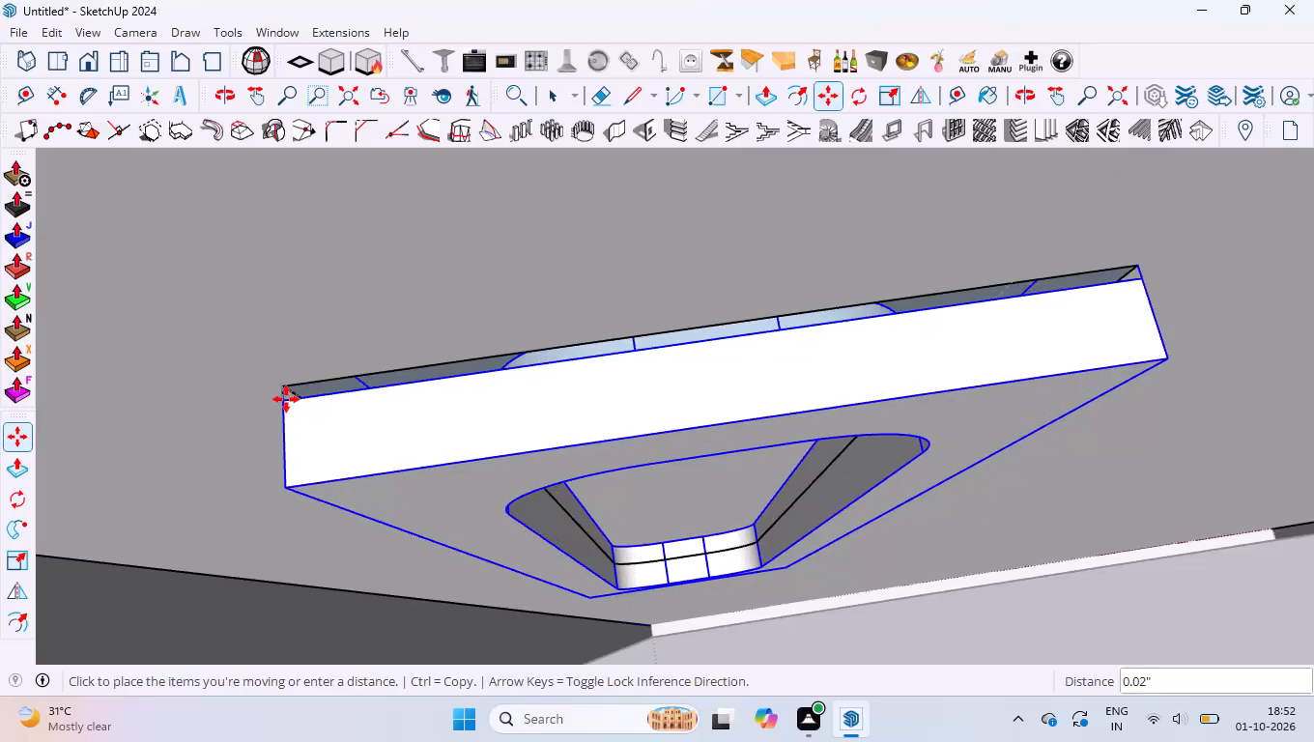
{"action": "left_click", "coordinate": [288, 387]}
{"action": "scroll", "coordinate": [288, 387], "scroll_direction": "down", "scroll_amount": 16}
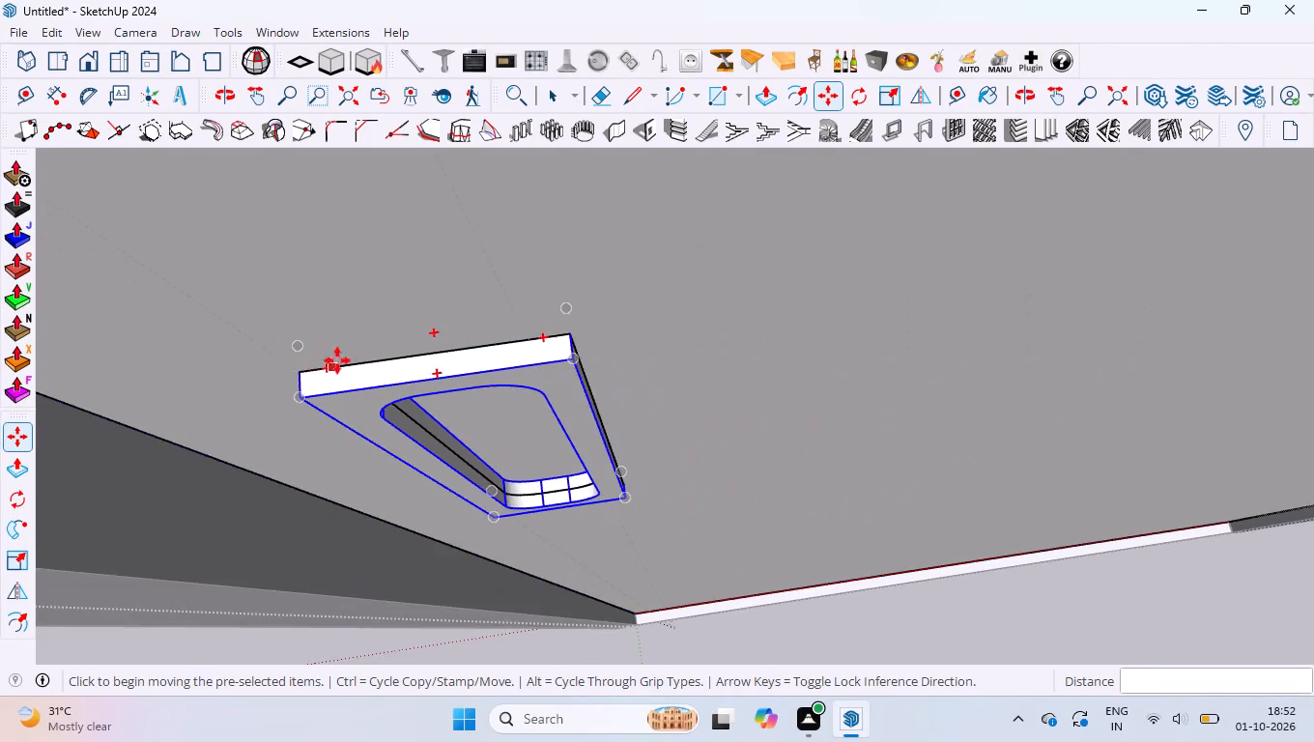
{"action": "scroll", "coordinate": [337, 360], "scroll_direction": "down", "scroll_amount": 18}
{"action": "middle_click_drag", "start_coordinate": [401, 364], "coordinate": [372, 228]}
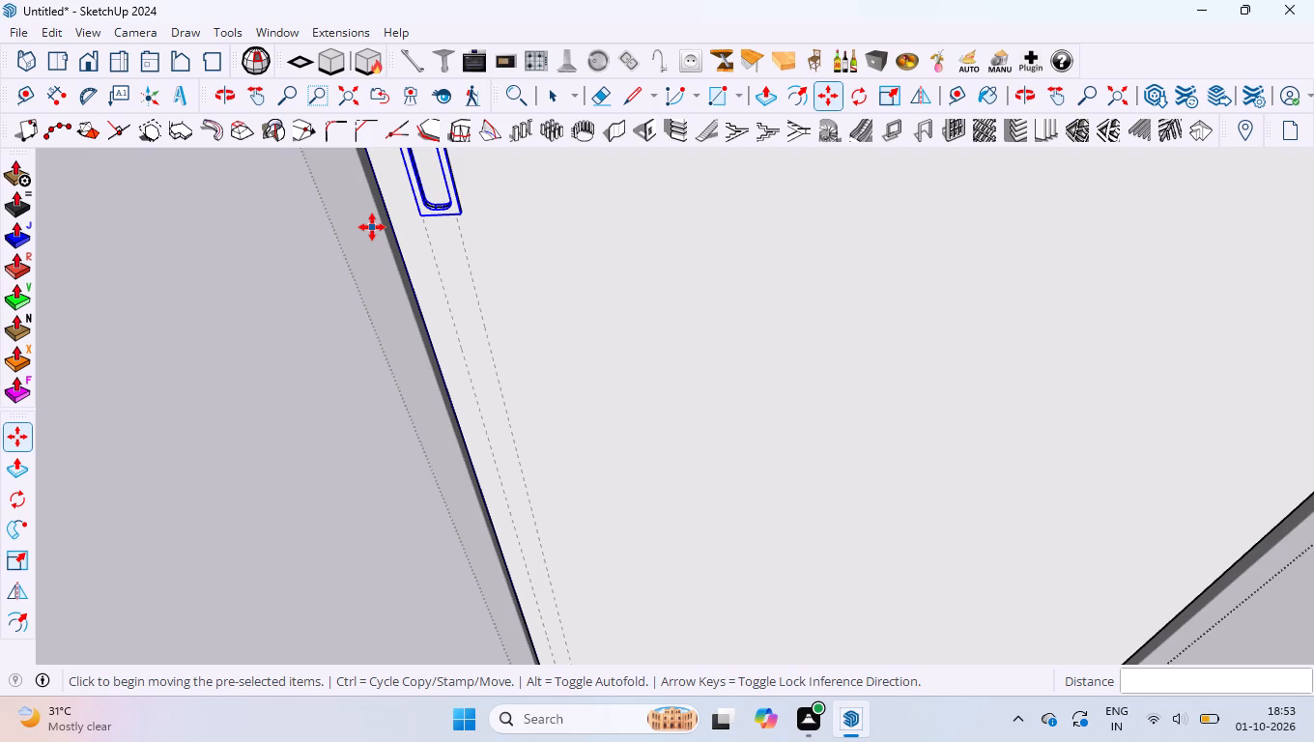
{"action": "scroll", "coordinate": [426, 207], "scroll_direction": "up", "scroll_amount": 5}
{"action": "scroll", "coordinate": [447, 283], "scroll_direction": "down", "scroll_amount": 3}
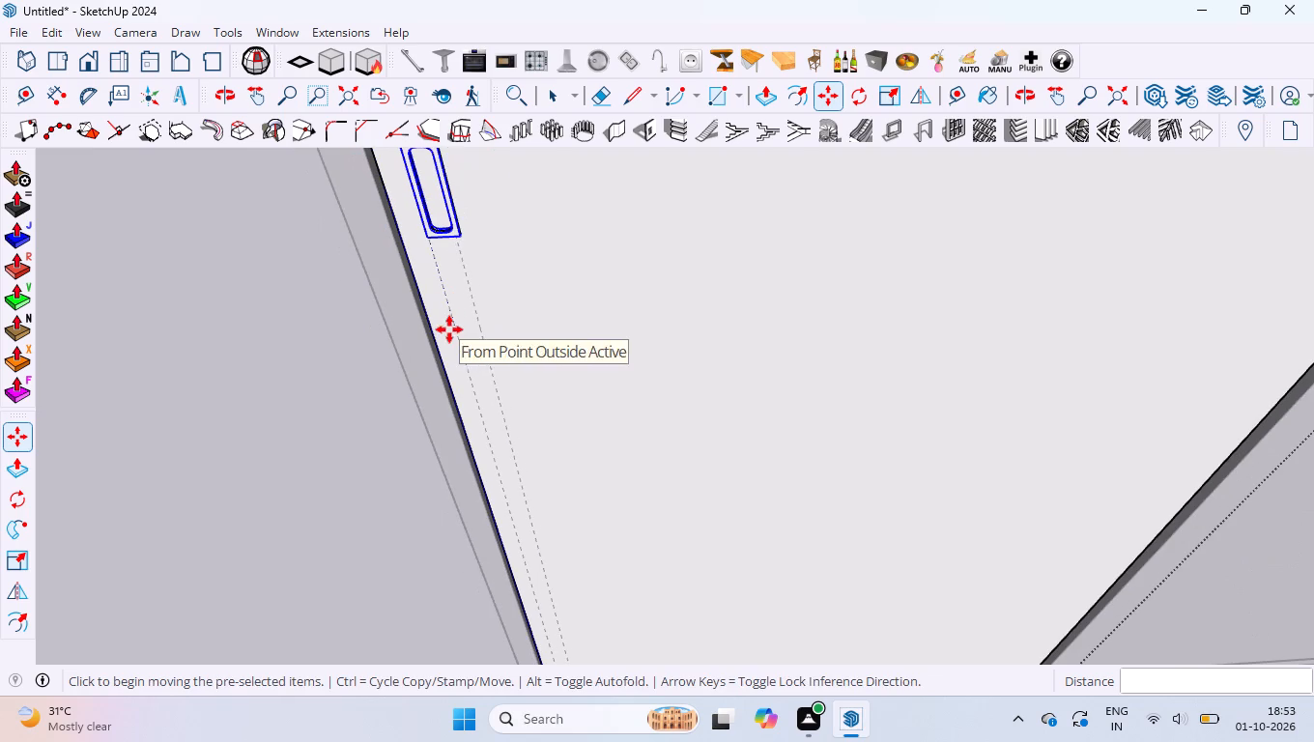
Move the flush handle by its protruding outer corner back to the shutter surface so its face sits flush.
{"action": "key", "text": "space"}
{"action": "scroll", "coordinate": [456, 344], "scroll_direction": "down", "scroll_amount": 5}
{"action": "scroll", "coordinate": [402, 139], "scroll_direction": "up", "scroll_amount": 12}
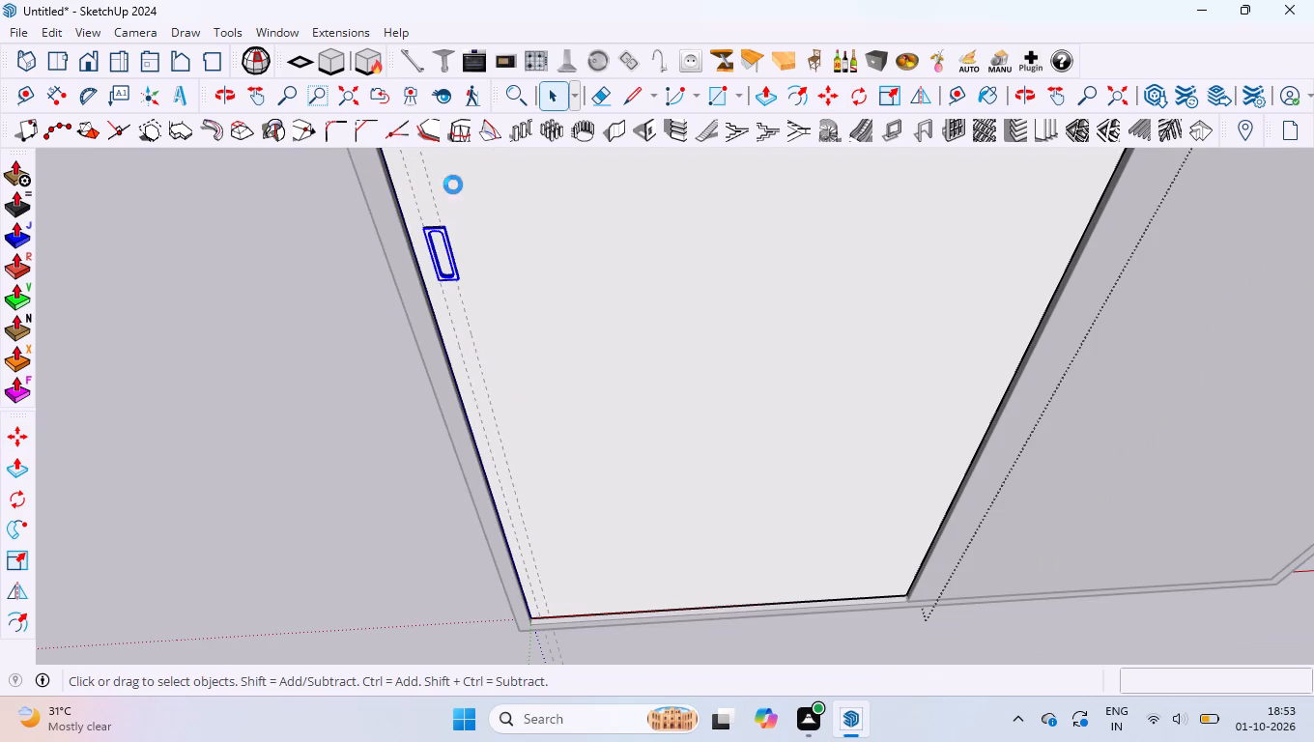
{"action": "scroll", "coordinate": [453, 185], "scroll_direction": "up", "scroll_amount": 20}
{"action": "scroll", "coordinate": [453, 185], "scroll_direction": "up", "scroll_amount": 15}
{"action": "middle_click_drag", "start_coordinate": [402, 227], "coordinate": [397, 414]}
{"action": "scroll", "coordinate": [397, 414], "scroll_direction": "down", "scroll_amount": 1}
{"action": "scroll", "coordinate": [381, 243], "scroll_direction": "up", "scroll_amount": 9}
{"action": "key", "text": "m"}
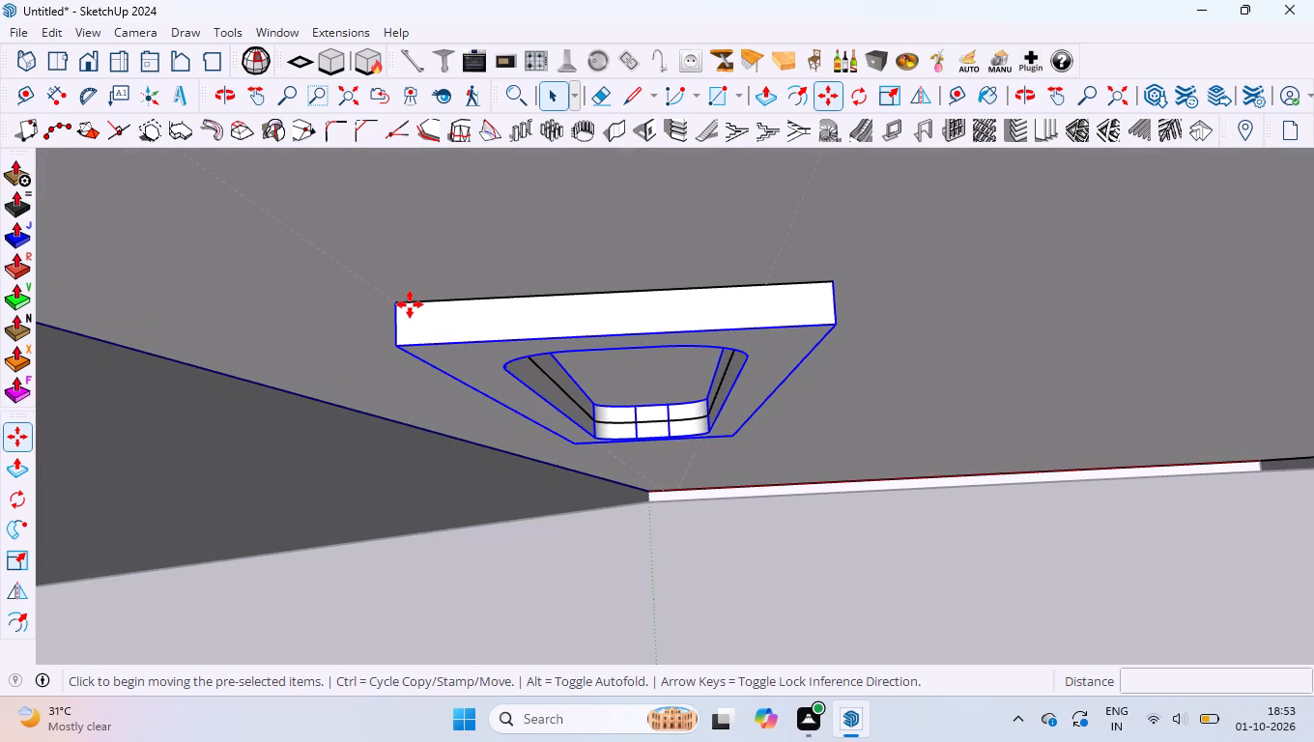
{"action": "left_click", "coordinate": [398, 345]}
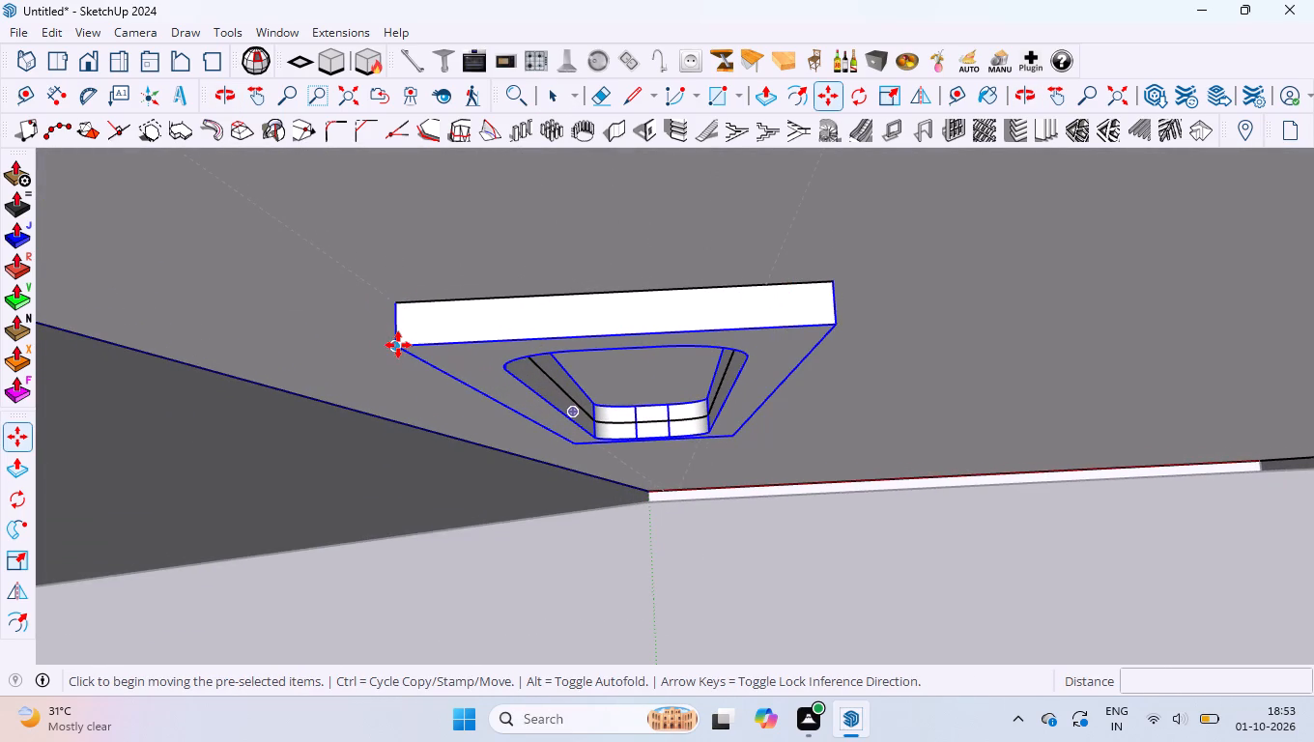
{"action": "left_click", "coordinate": [396, 294]}
{"action": "scroll", "coordinate": [498, 391], "scroll_direction": "down", "scroll_amount": 8}
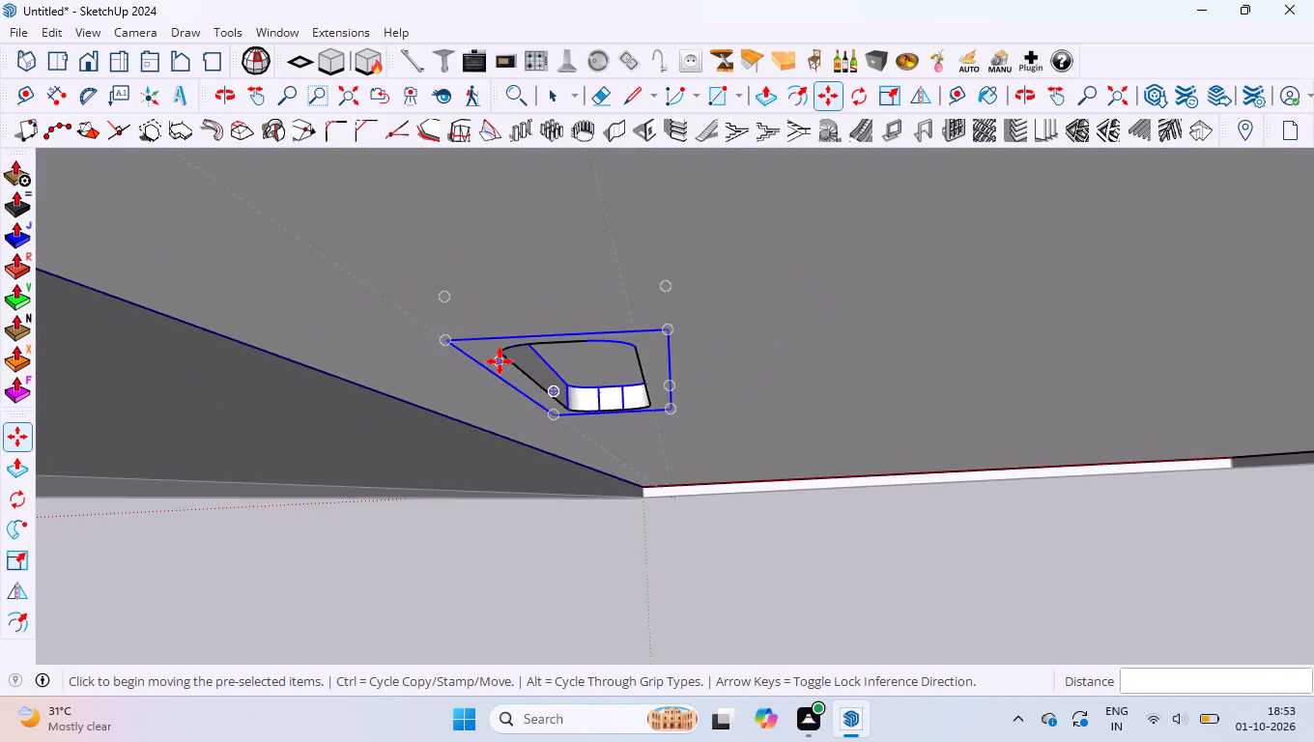
{"action": "middle_click_drag", "start_coordinate": [499, 355], "coordinate": [526, 155]}
{"action": "scroll", "coordinate": [584, 328], "scroll_direction": "down", "scroll_amount": 6}
{"action": "key", "text": "space"}
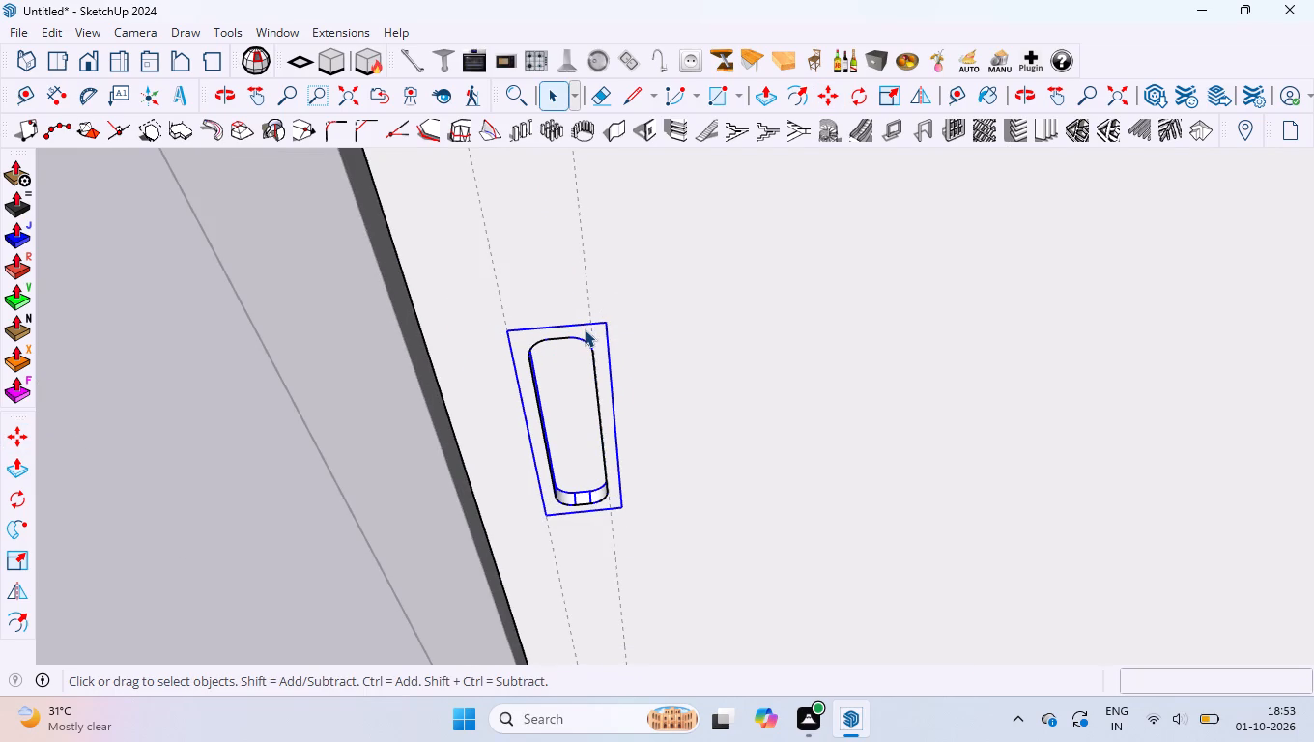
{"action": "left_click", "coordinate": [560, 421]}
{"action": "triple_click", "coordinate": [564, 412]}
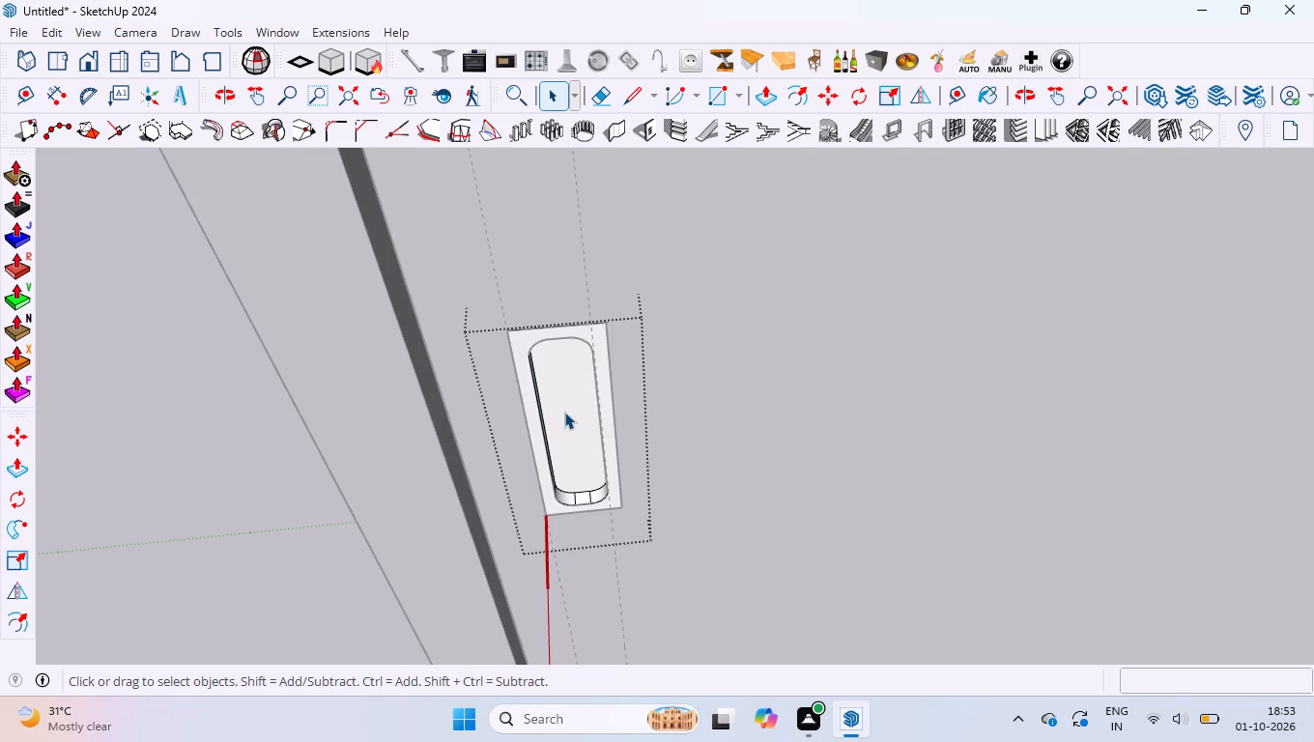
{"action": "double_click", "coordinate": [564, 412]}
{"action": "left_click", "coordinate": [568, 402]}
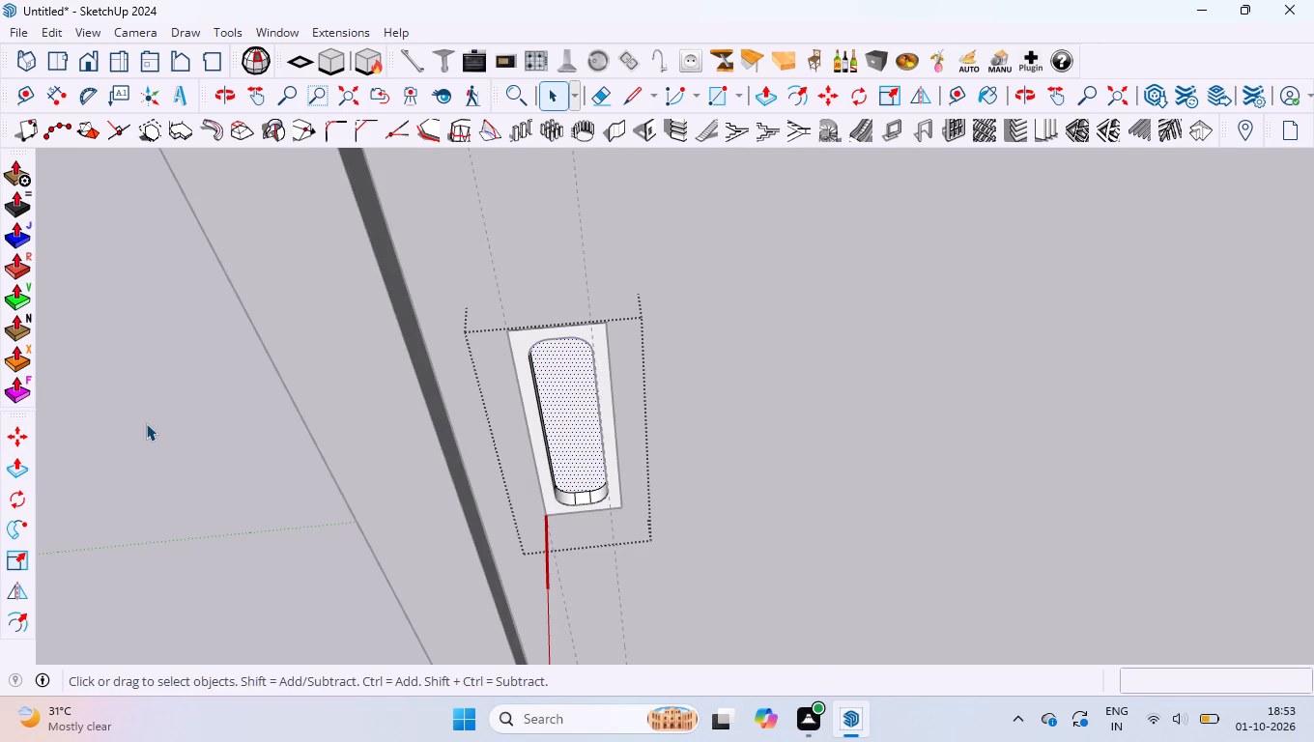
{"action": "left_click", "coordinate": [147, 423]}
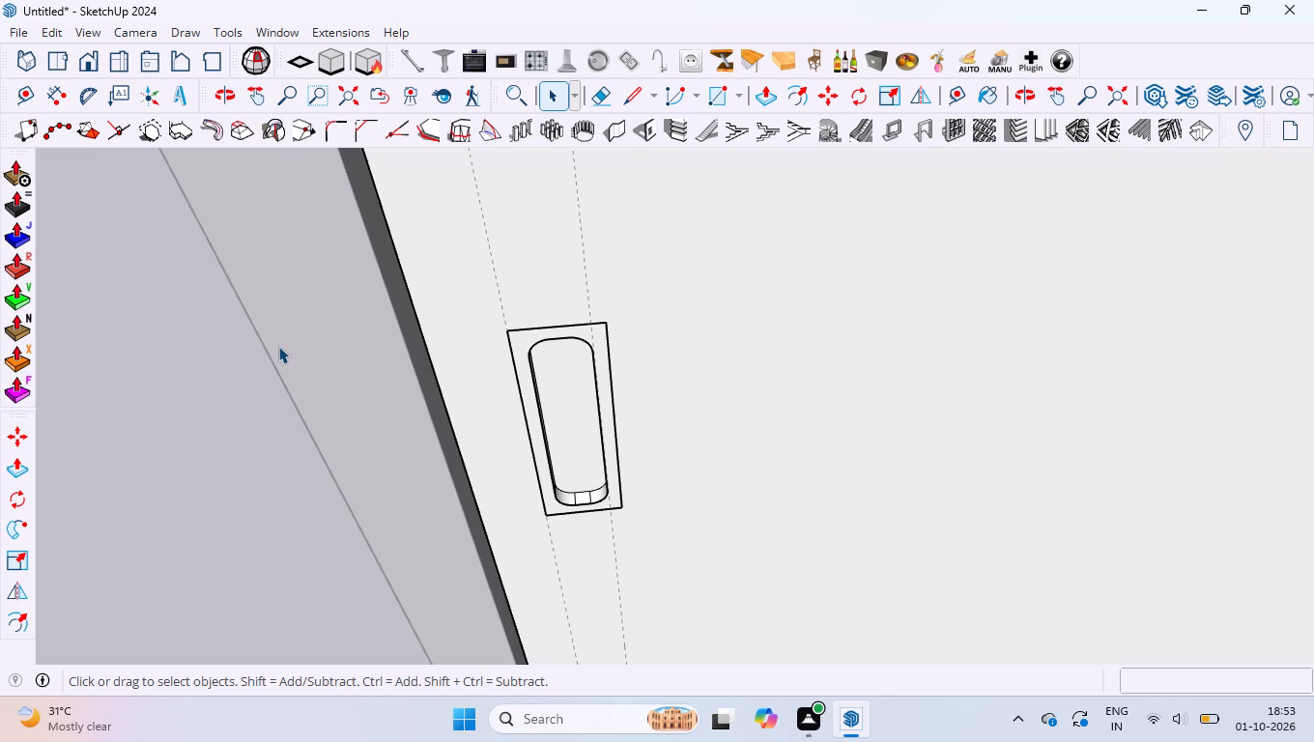
Leave the shutter group and erase the two long guide lines running past the flush handle.
{"action": "scroll", "coordinate": [585, 487], "scroll_direction": "up", "scroll_amount": 13}
{"action": "scroll", "coordinate": [600, 420], "scroll_direction": "down", "scroll_amount": 5}
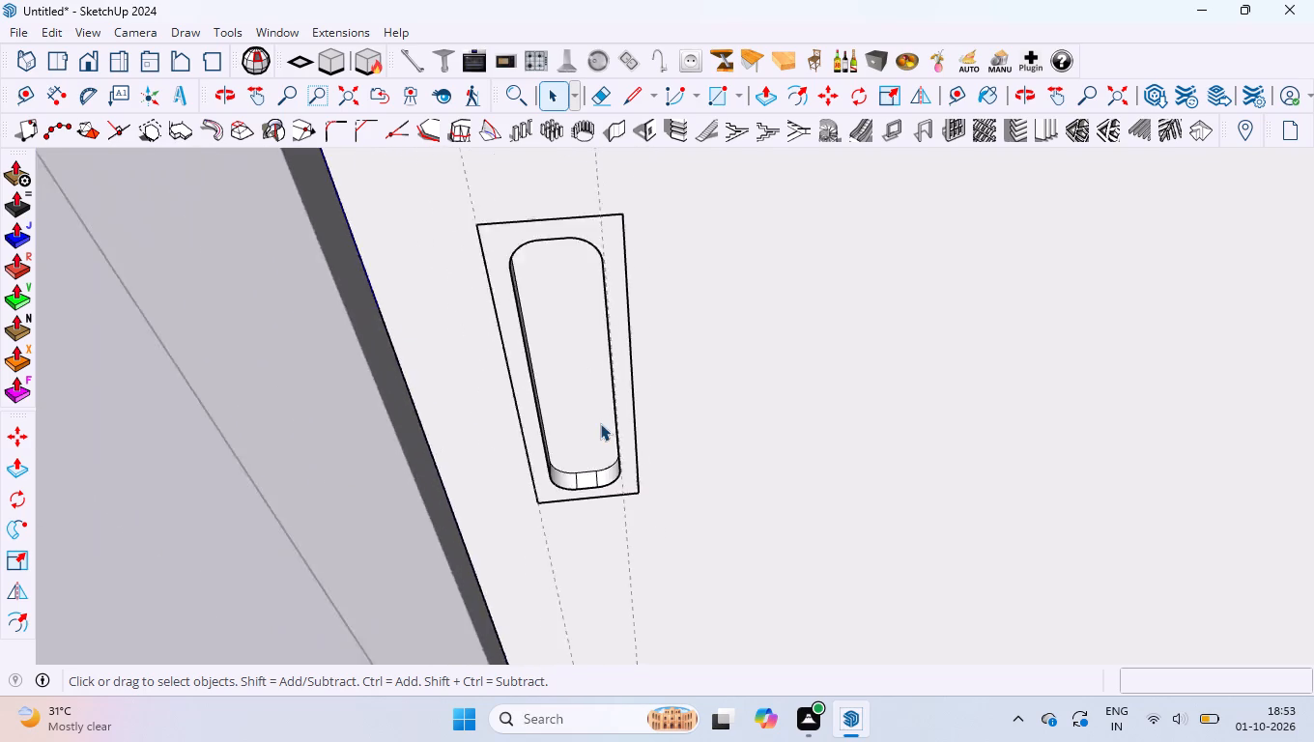
{"action": "scroll", "coordinate": [600, 423], "scroll_direction": "down", "scroll_amount": 13}
{"action": "left_click", "coordinate": [320, 450]}
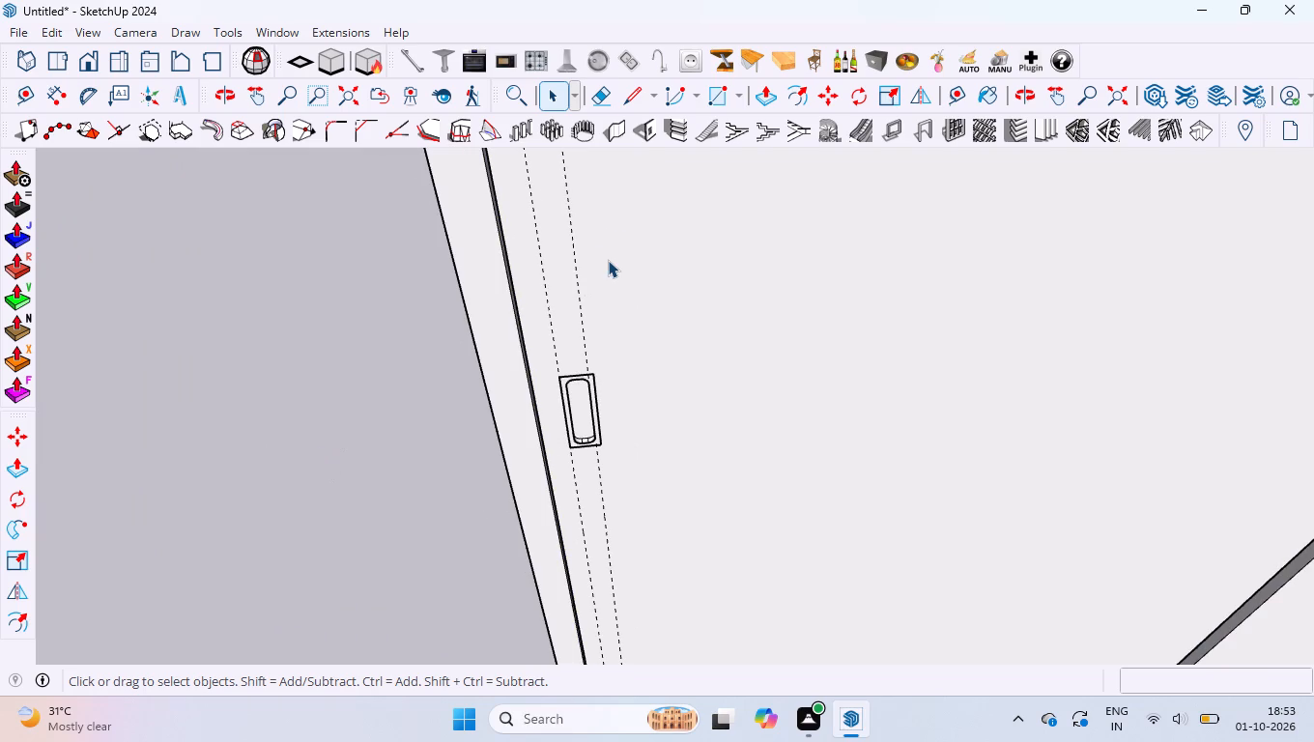
{"action": "key", "text": "e"}
{"action": "scroll", "coordinate": [608, 260], "scroll_direction": "up", "scroll_amount": 13}
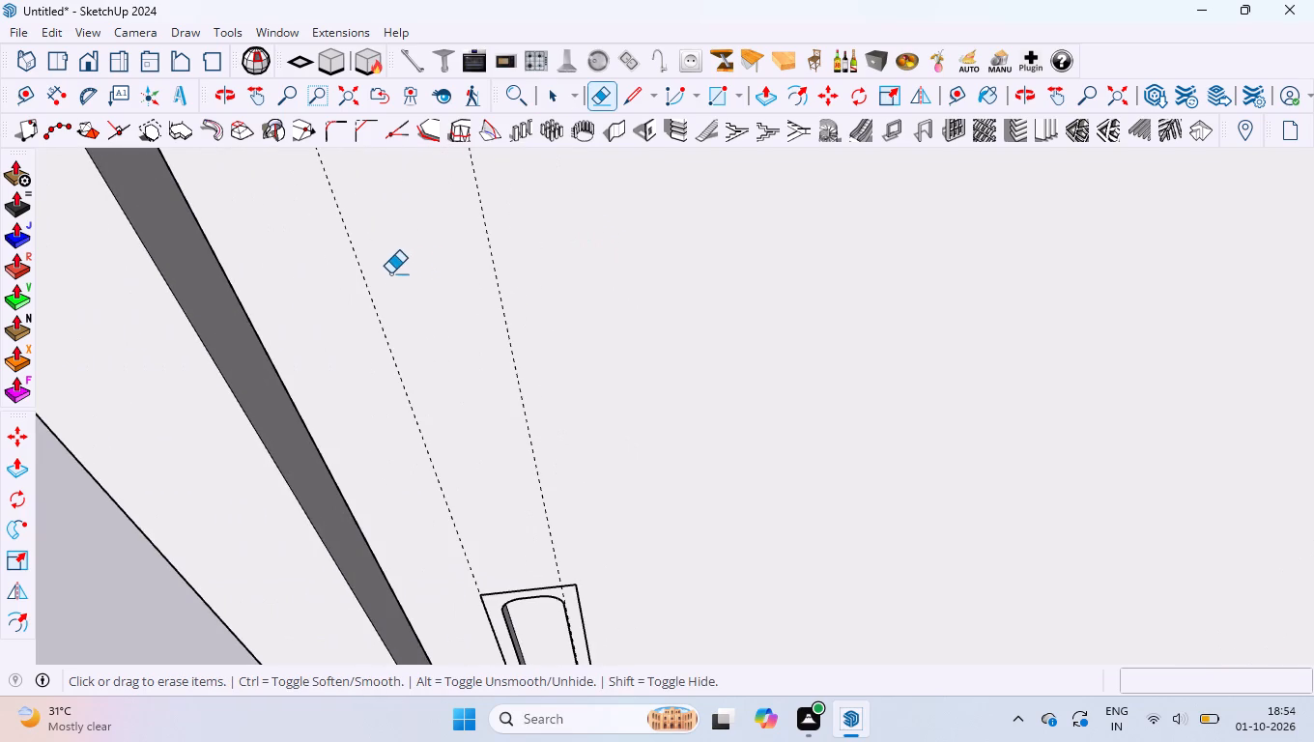
{"action": "left_click_drag", "start_coordinate": [337, 287], "coordinate": [670, 220]}
{"action": "scroll", "coordinate": [671, 220], "scroll_direction": "down", "scroll_amount": 16}
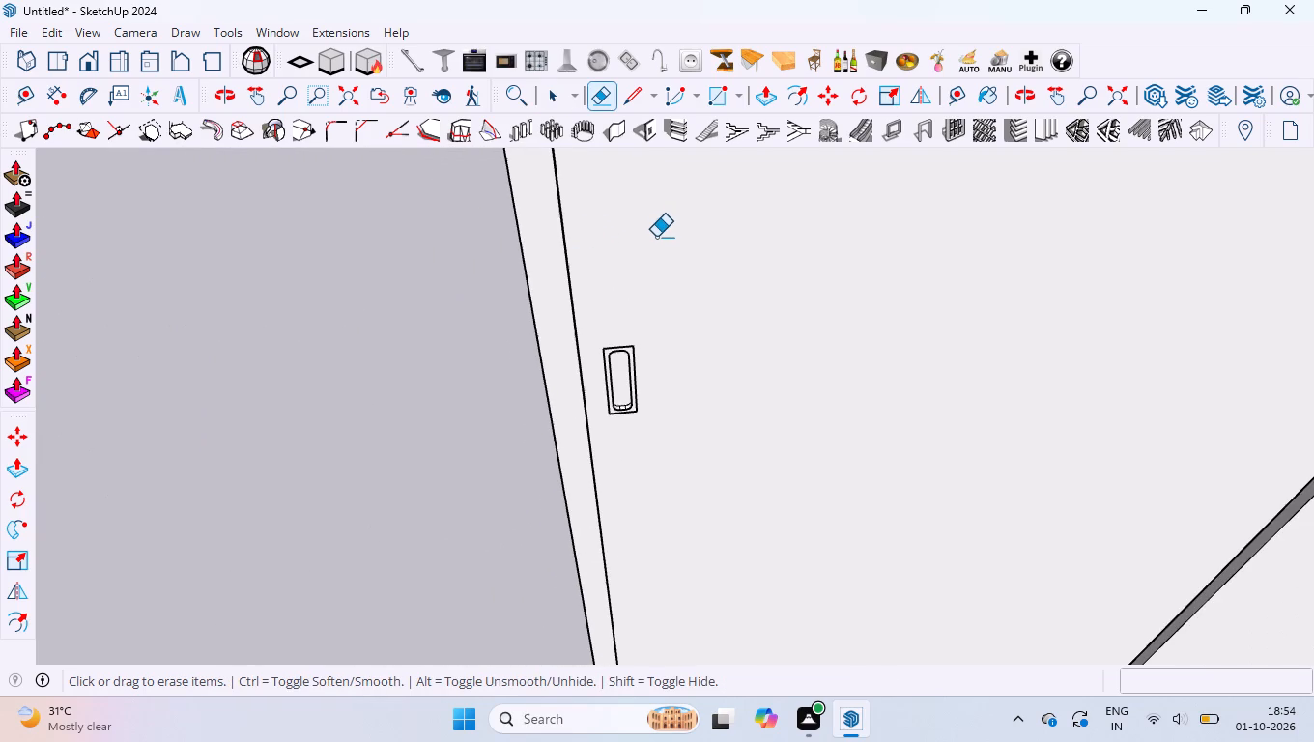
{"action": "key", "text": "space"}
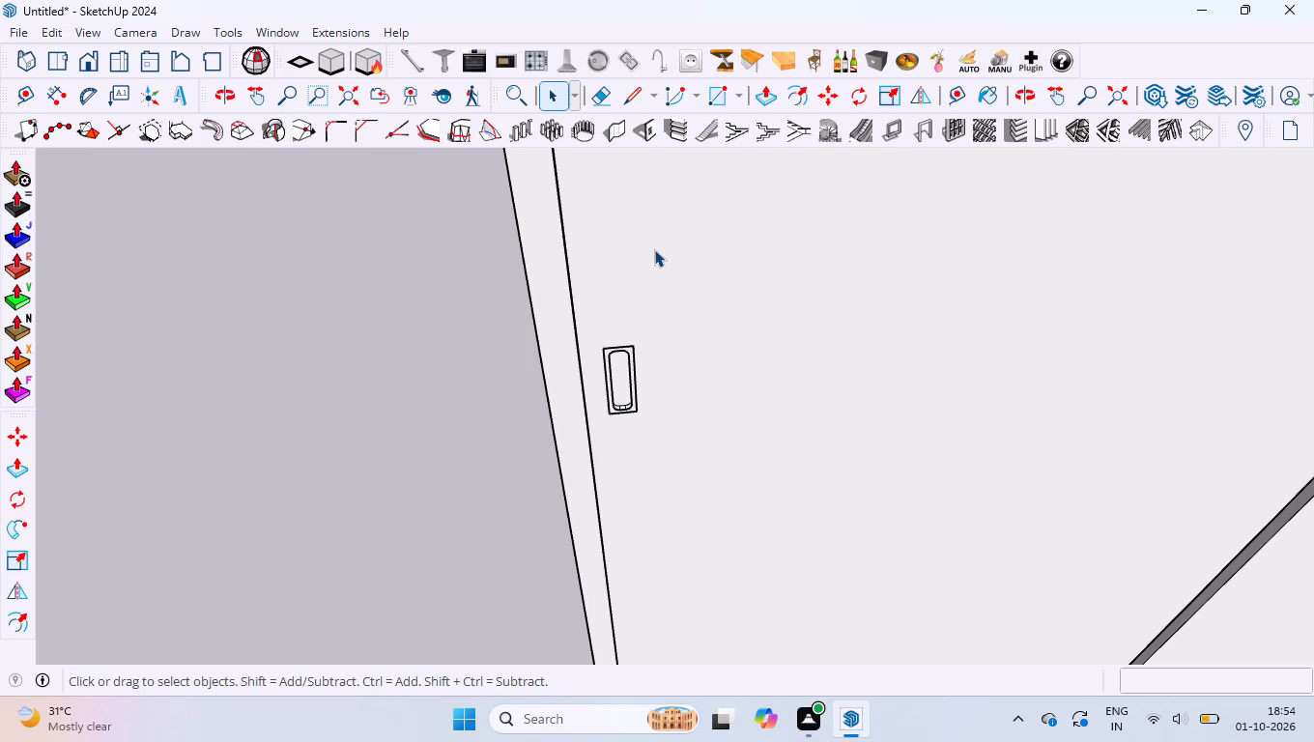
Start the Paint Bucket and open the Metal material collection.
{"action": "scroll", "coordinate": [605, 323], "scroll_direction": "up", "scroll_amount": 2}
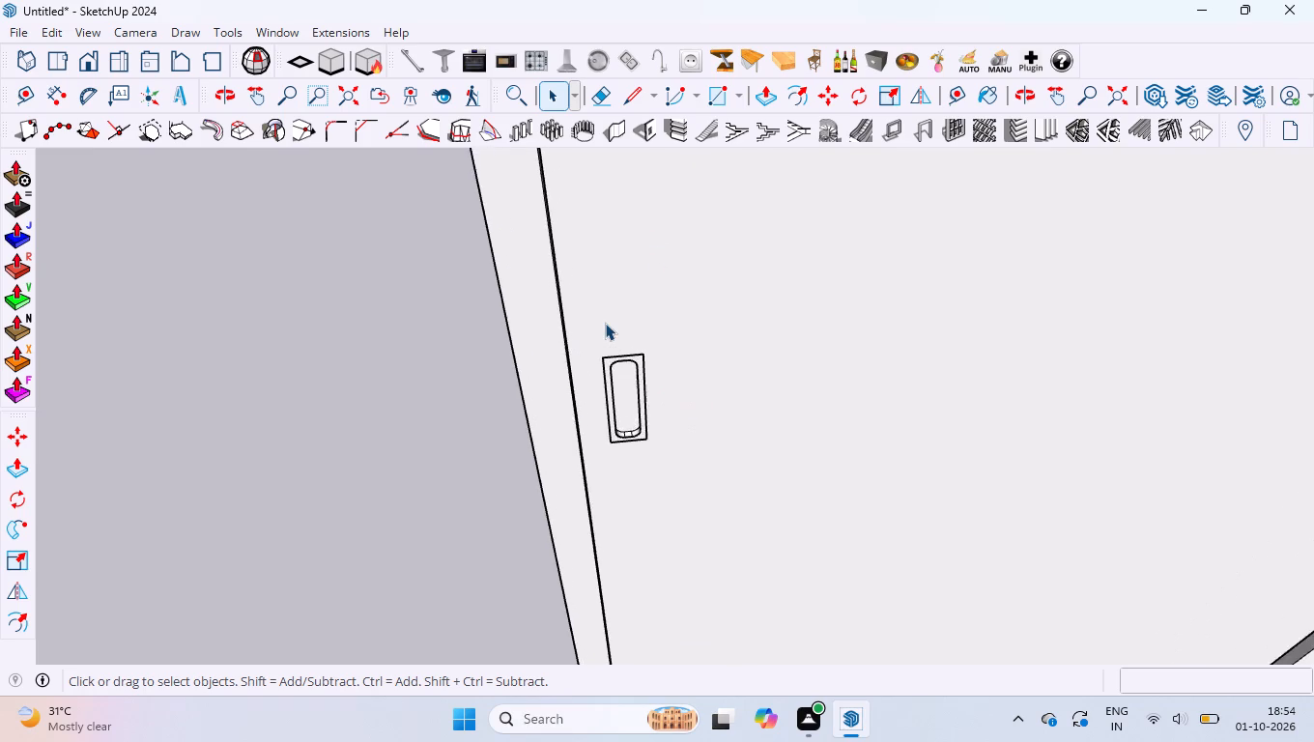
{"action": "scroll", "coordinate": [605, 323], "scroll_direction": "up", "scroll_amount": 11}
{"action": "left_click", "coordinate": [651, 369]}
{"action": "scroll", "coordinate": [651, 369], "scroll_direction": "up", "scroll_amount": 3}
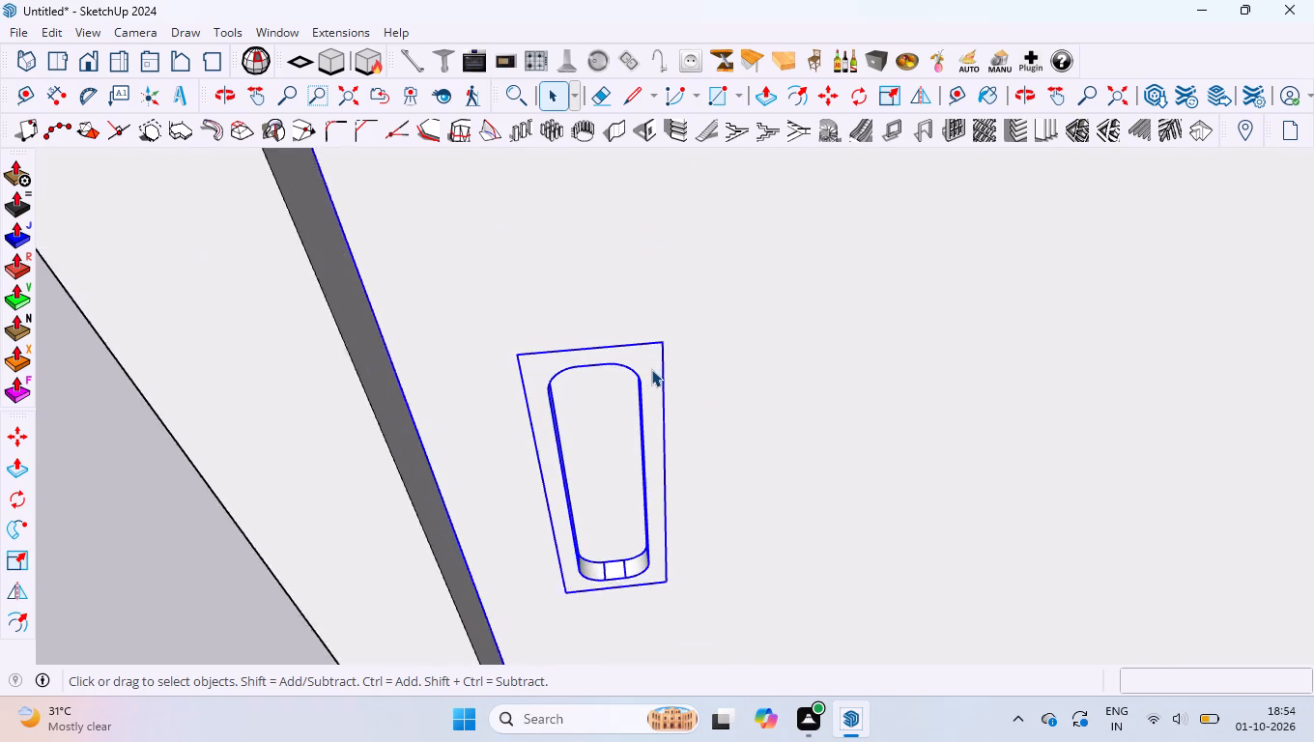
{"action": "scroll", "coordinate": [651, 369], "scroll_direction": "up", "scroll_amount": 1}
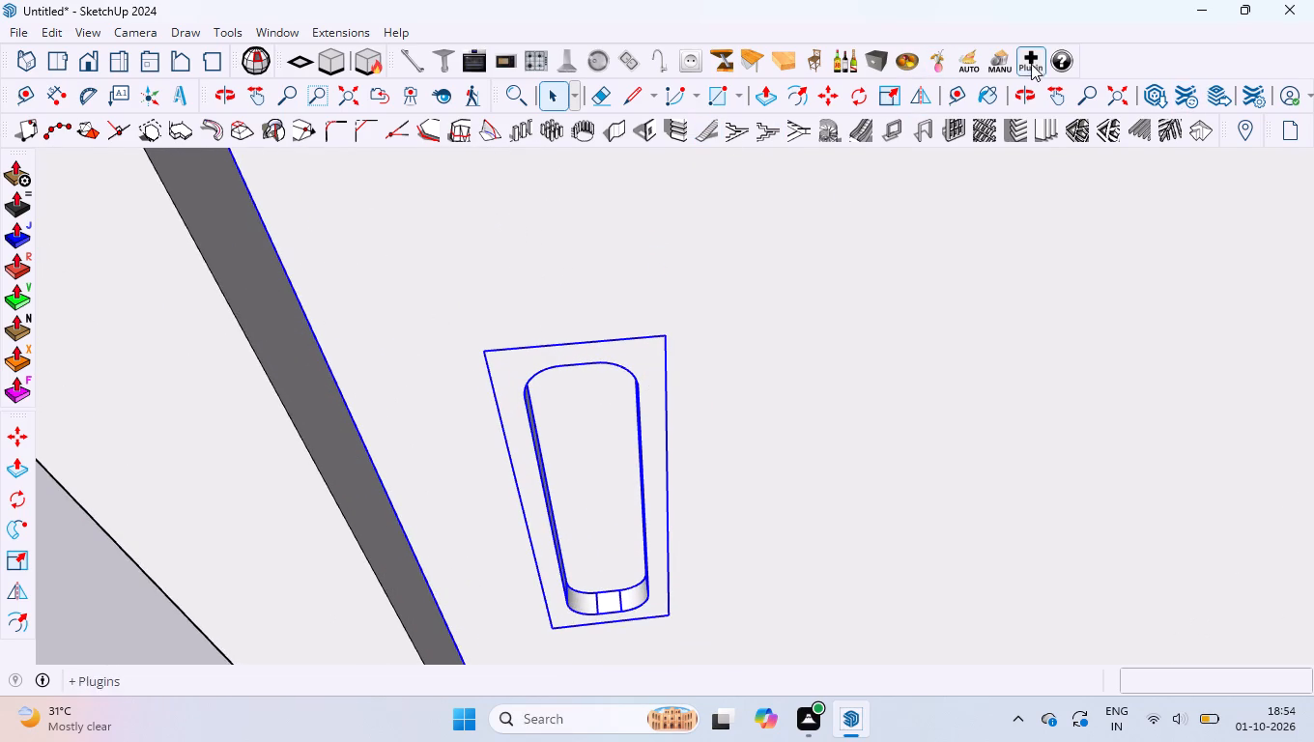
{"action": "left_click", "coordinate": [998, 99]}
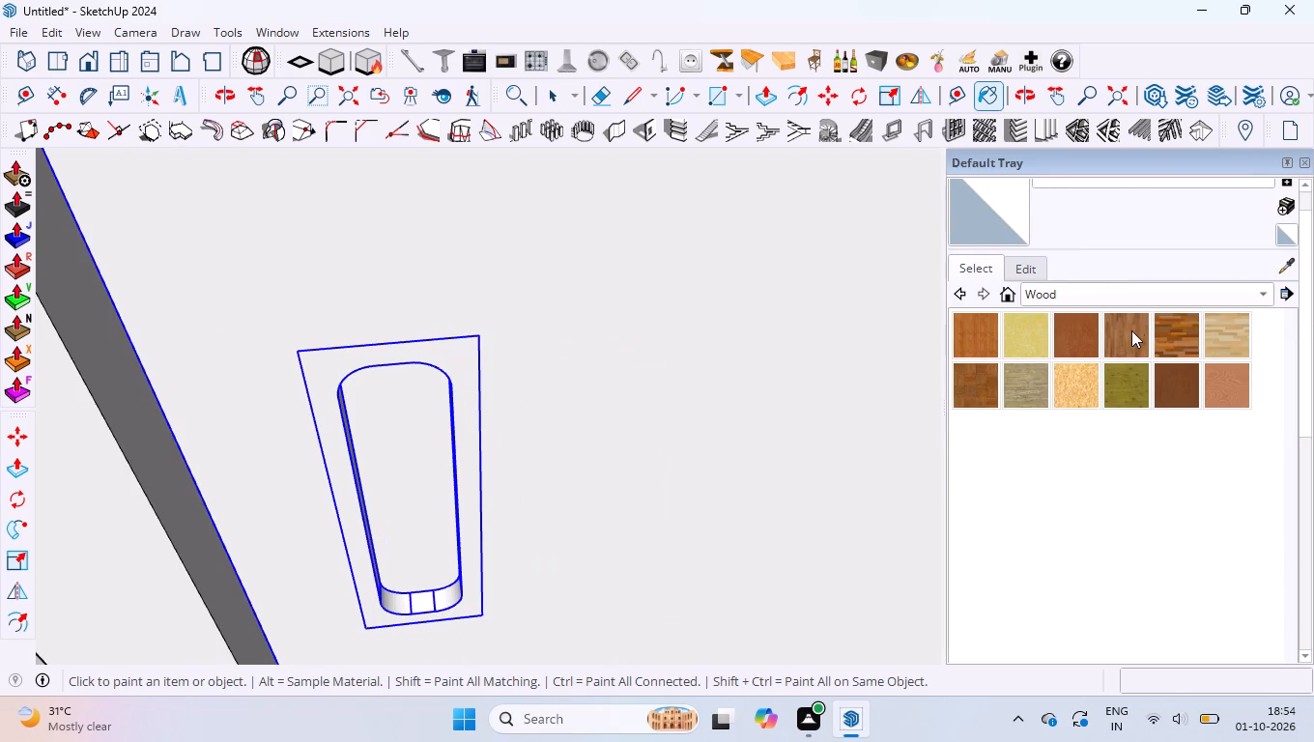
{"action": "left_click", "coordinate": [1131, 300]}
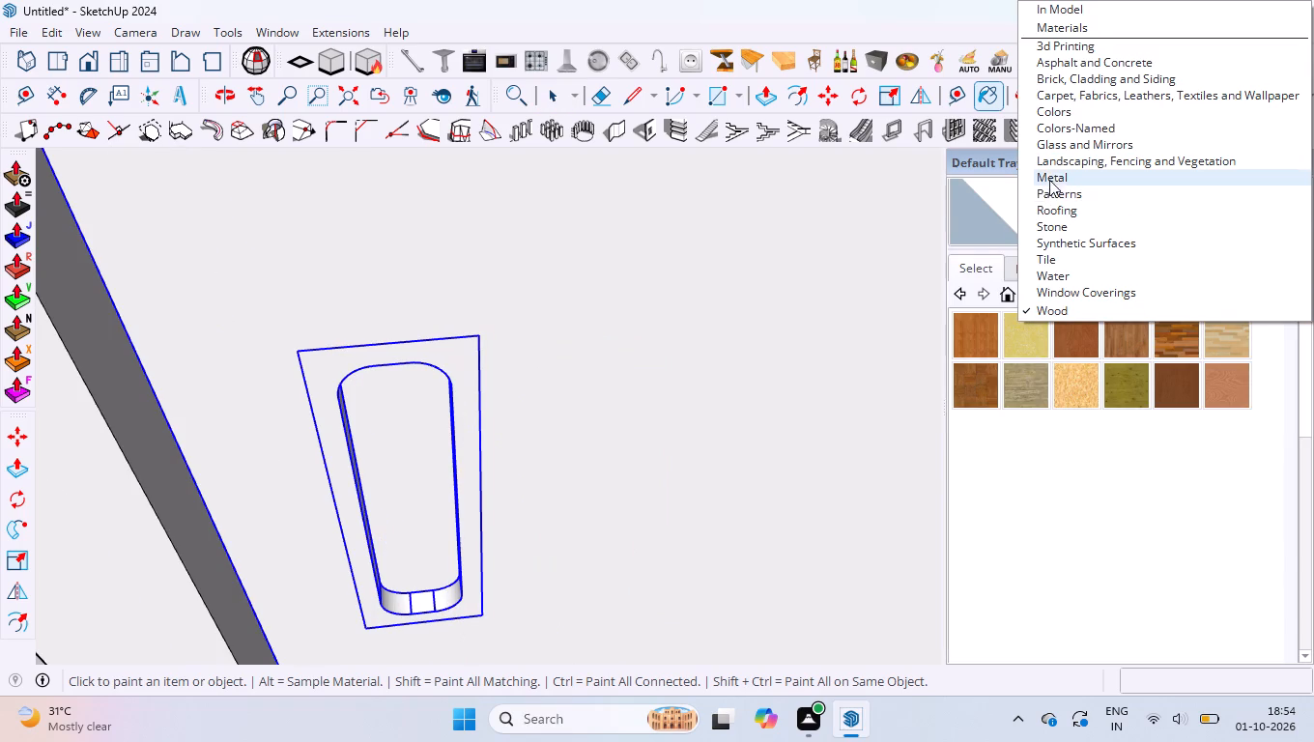
{"action": "left_click", "coordinate": [1050, 176]}
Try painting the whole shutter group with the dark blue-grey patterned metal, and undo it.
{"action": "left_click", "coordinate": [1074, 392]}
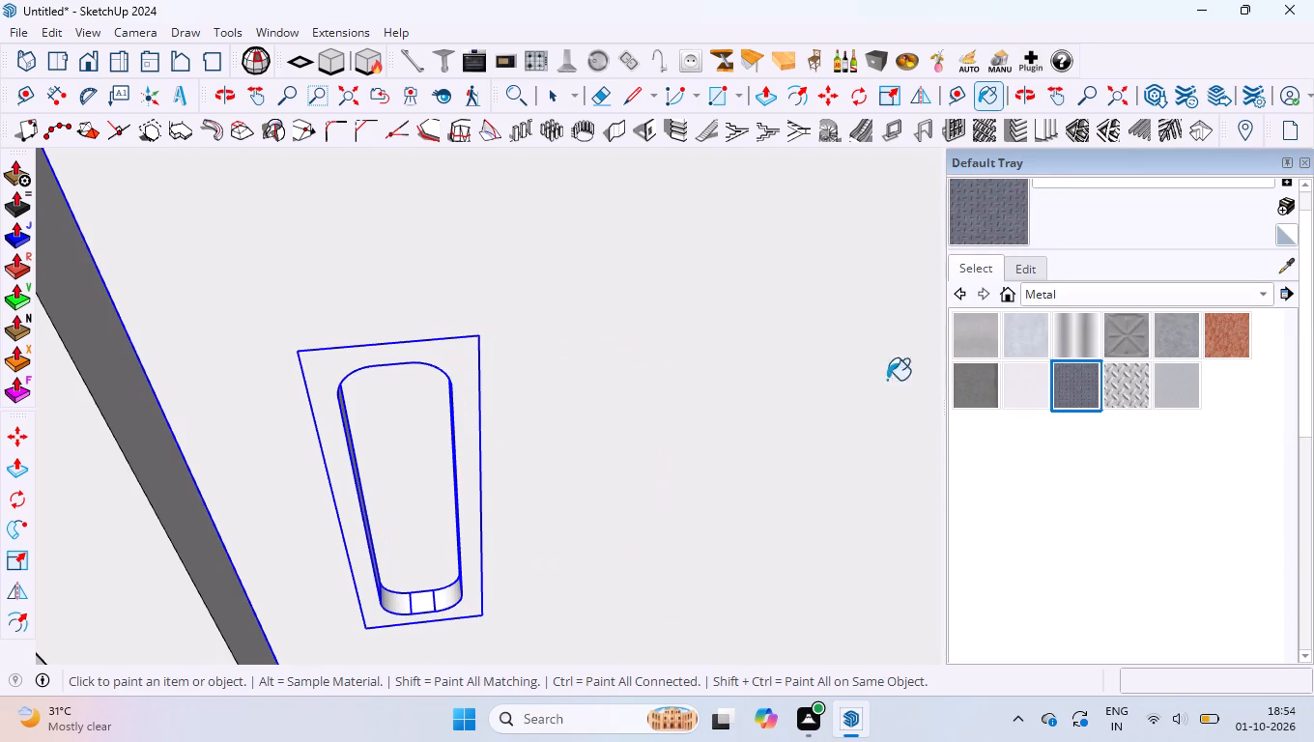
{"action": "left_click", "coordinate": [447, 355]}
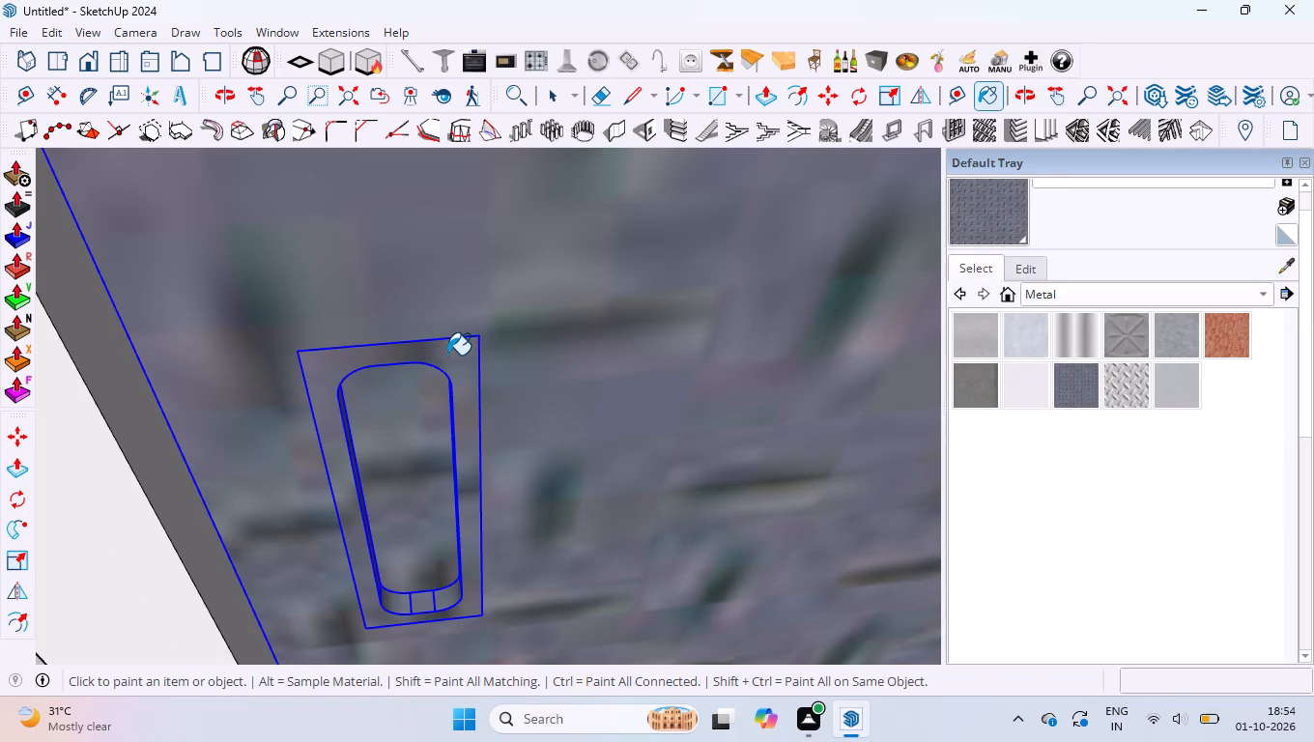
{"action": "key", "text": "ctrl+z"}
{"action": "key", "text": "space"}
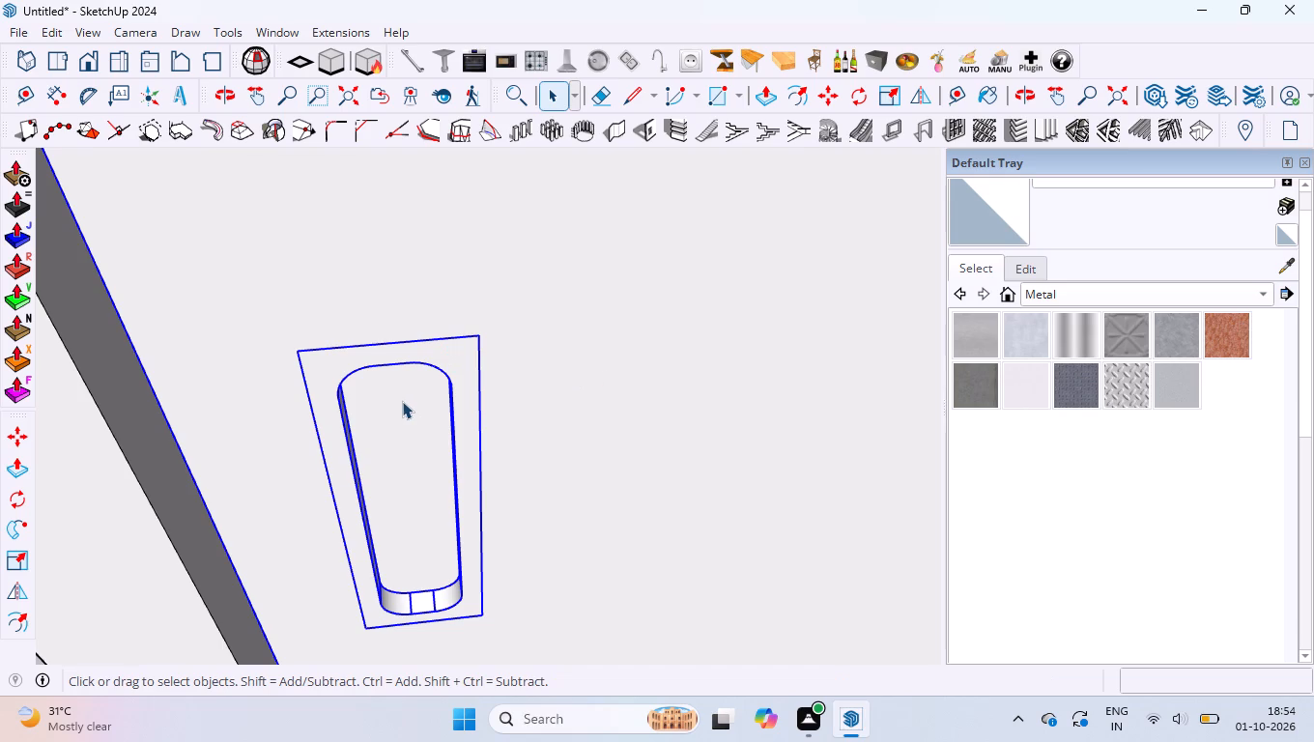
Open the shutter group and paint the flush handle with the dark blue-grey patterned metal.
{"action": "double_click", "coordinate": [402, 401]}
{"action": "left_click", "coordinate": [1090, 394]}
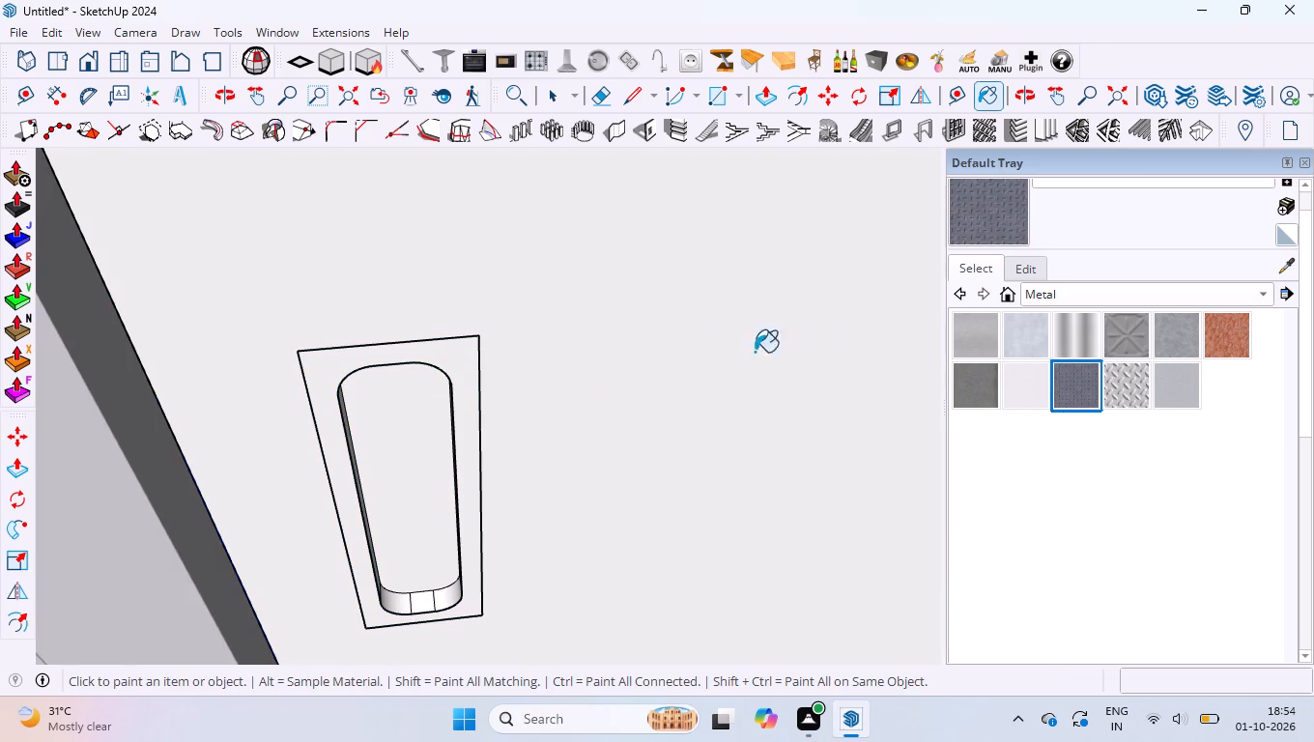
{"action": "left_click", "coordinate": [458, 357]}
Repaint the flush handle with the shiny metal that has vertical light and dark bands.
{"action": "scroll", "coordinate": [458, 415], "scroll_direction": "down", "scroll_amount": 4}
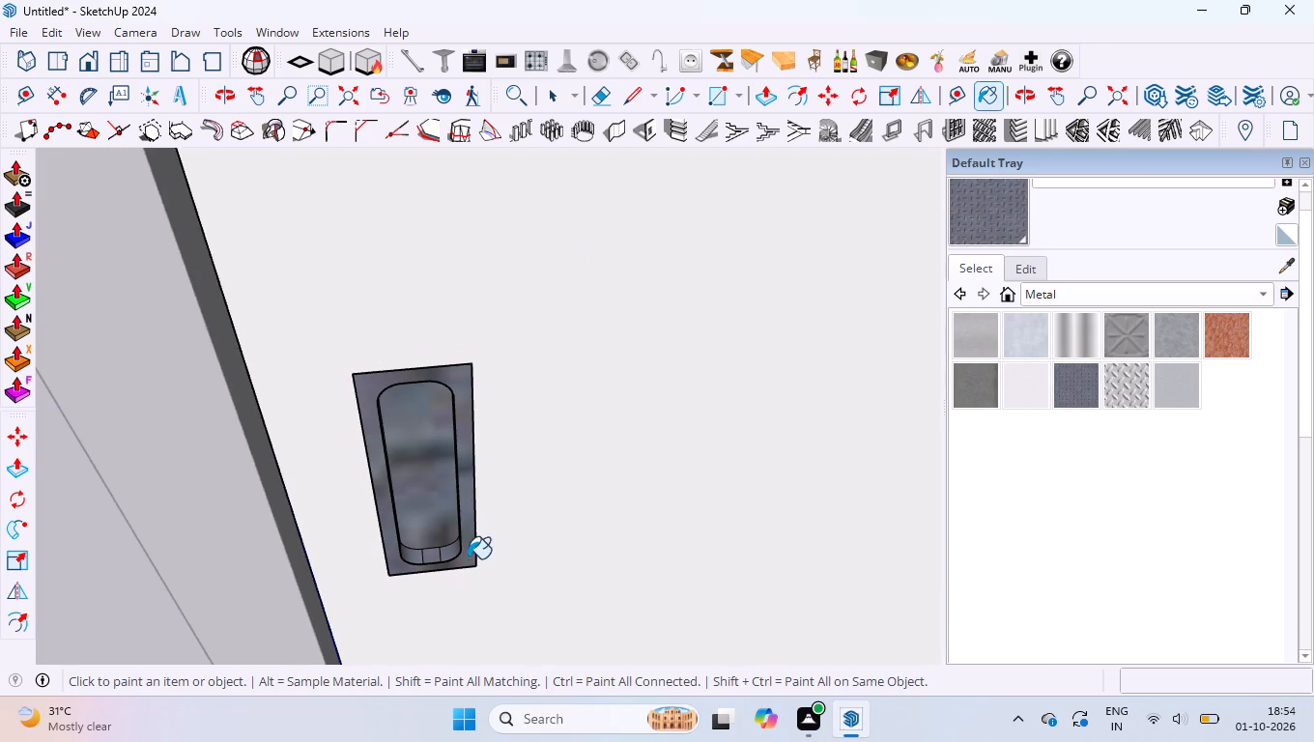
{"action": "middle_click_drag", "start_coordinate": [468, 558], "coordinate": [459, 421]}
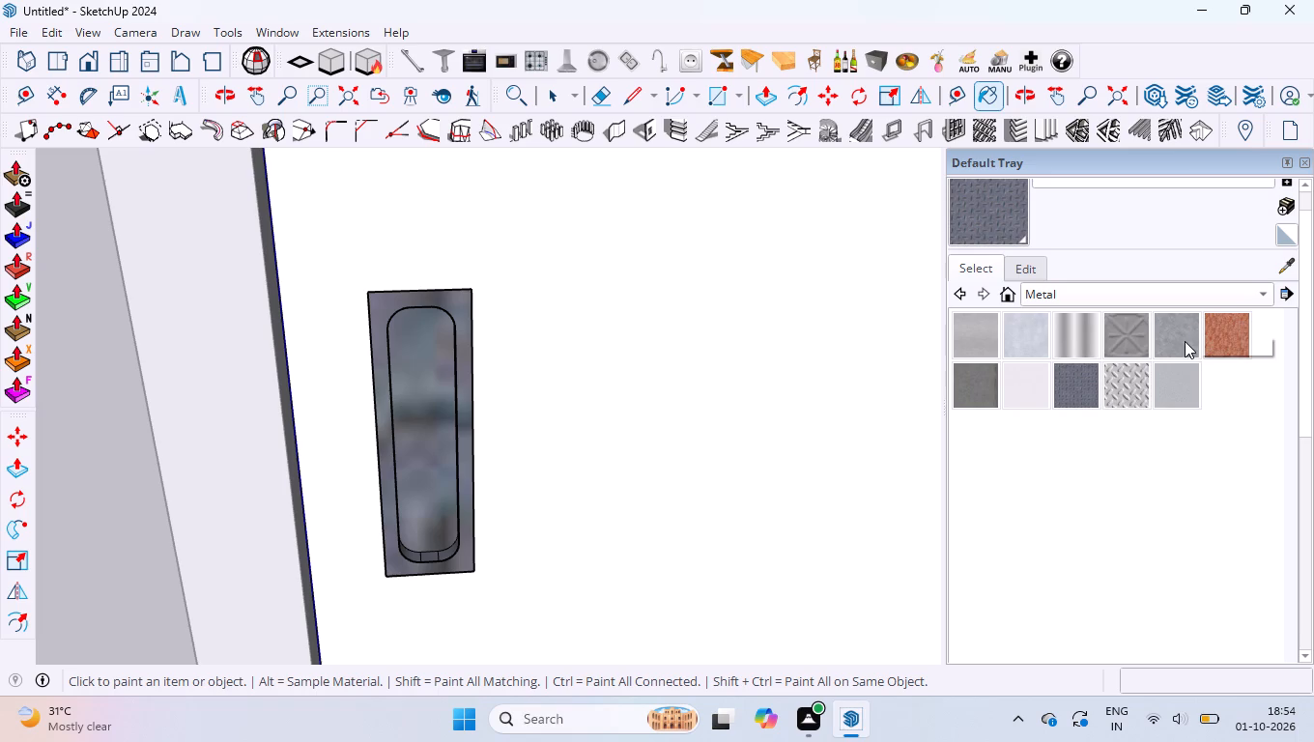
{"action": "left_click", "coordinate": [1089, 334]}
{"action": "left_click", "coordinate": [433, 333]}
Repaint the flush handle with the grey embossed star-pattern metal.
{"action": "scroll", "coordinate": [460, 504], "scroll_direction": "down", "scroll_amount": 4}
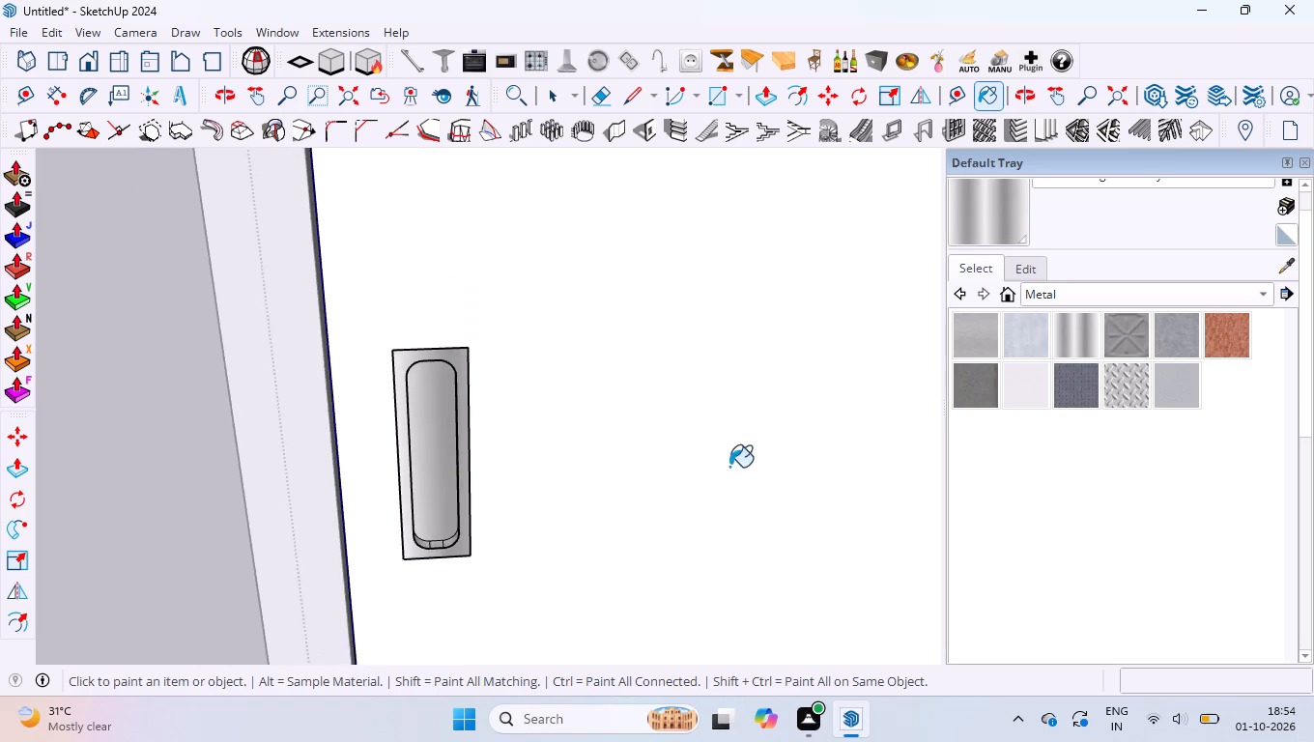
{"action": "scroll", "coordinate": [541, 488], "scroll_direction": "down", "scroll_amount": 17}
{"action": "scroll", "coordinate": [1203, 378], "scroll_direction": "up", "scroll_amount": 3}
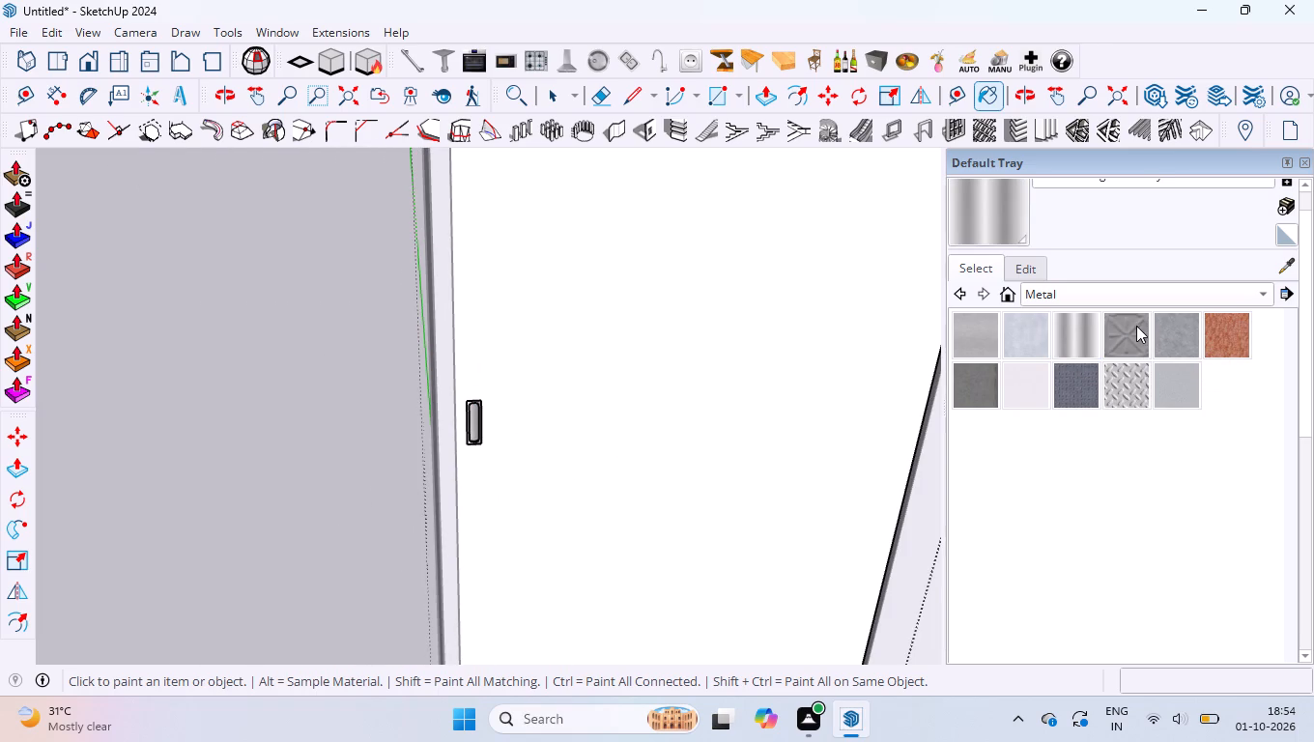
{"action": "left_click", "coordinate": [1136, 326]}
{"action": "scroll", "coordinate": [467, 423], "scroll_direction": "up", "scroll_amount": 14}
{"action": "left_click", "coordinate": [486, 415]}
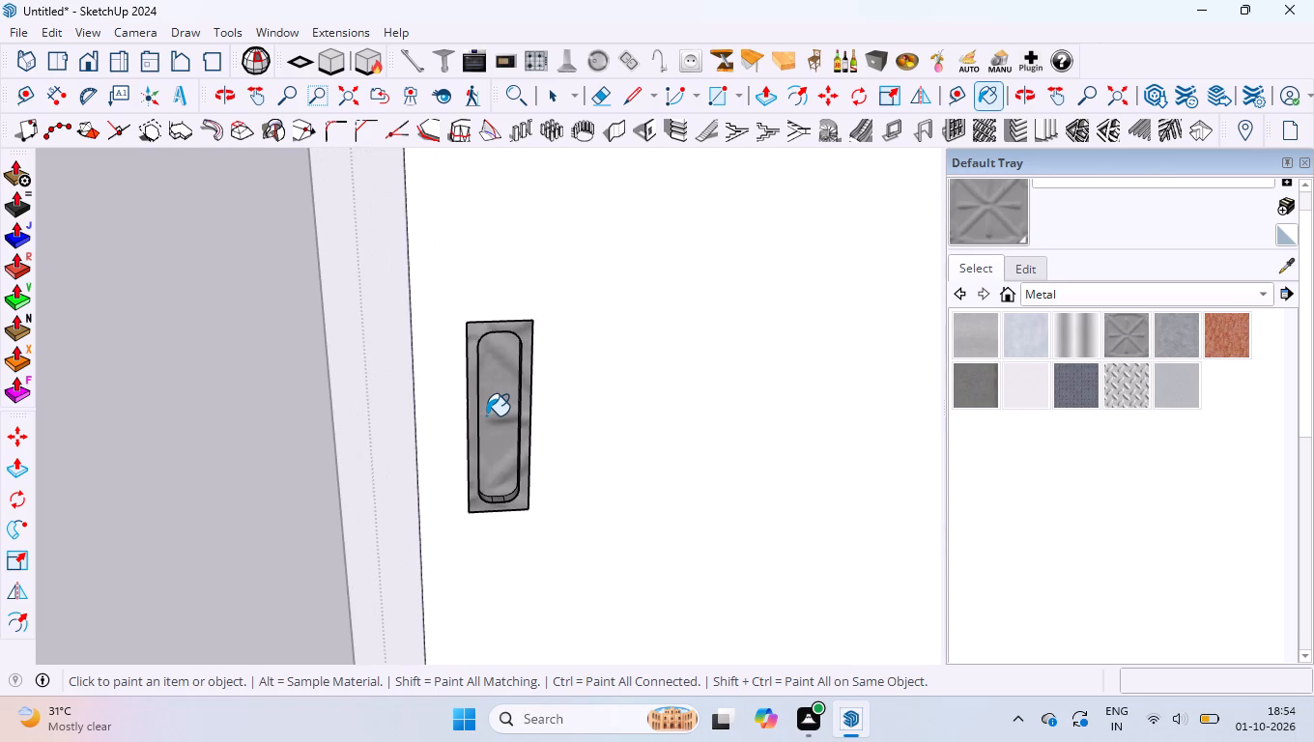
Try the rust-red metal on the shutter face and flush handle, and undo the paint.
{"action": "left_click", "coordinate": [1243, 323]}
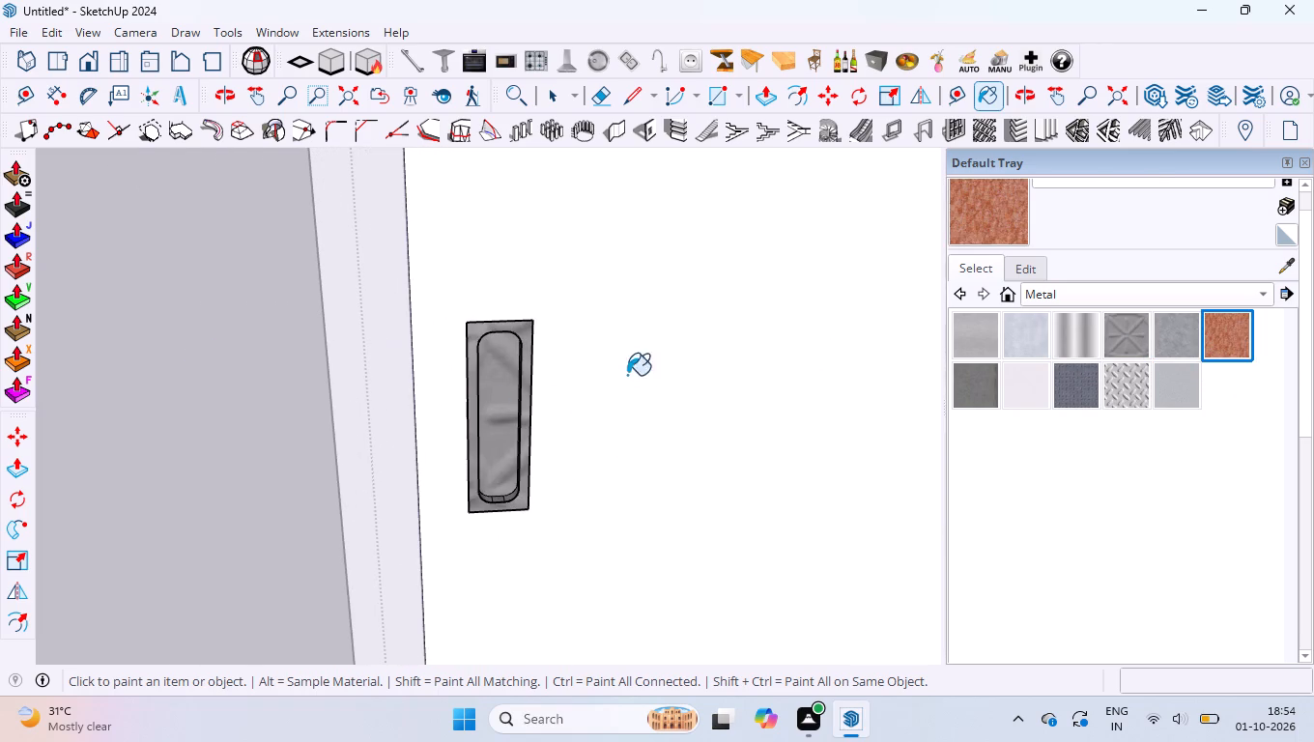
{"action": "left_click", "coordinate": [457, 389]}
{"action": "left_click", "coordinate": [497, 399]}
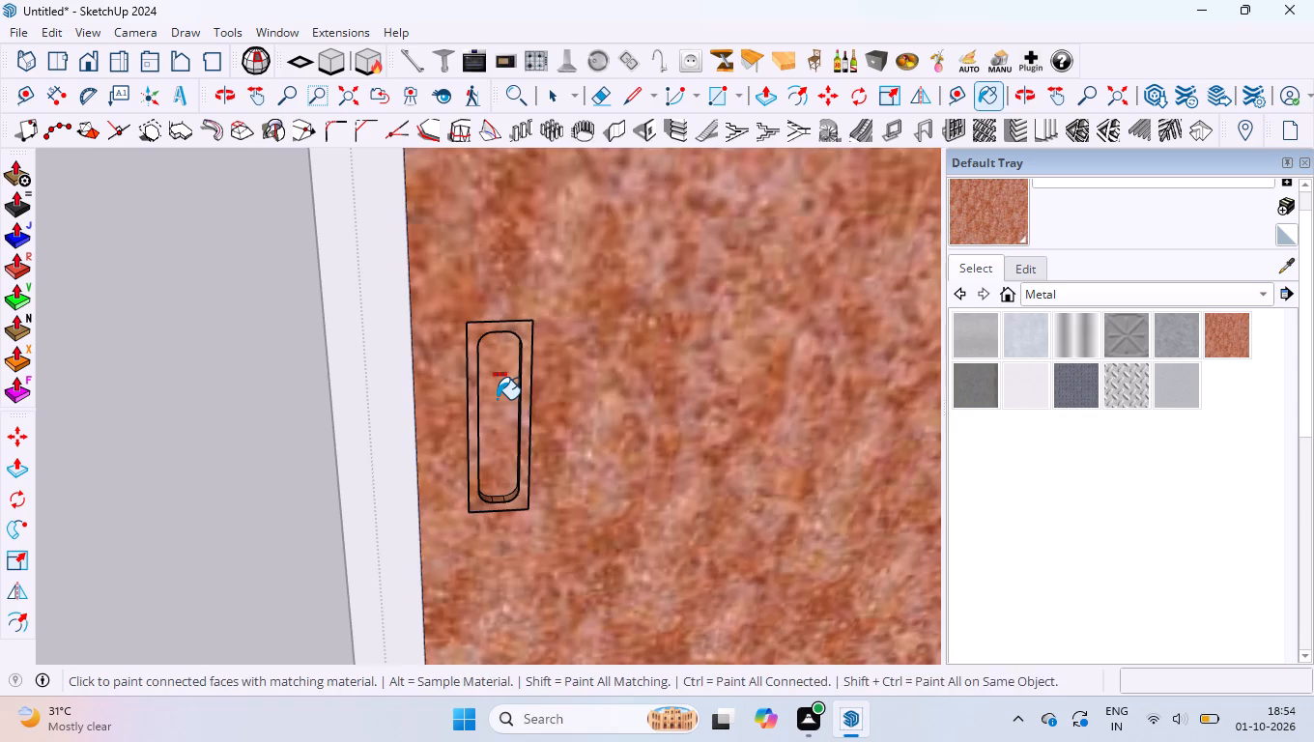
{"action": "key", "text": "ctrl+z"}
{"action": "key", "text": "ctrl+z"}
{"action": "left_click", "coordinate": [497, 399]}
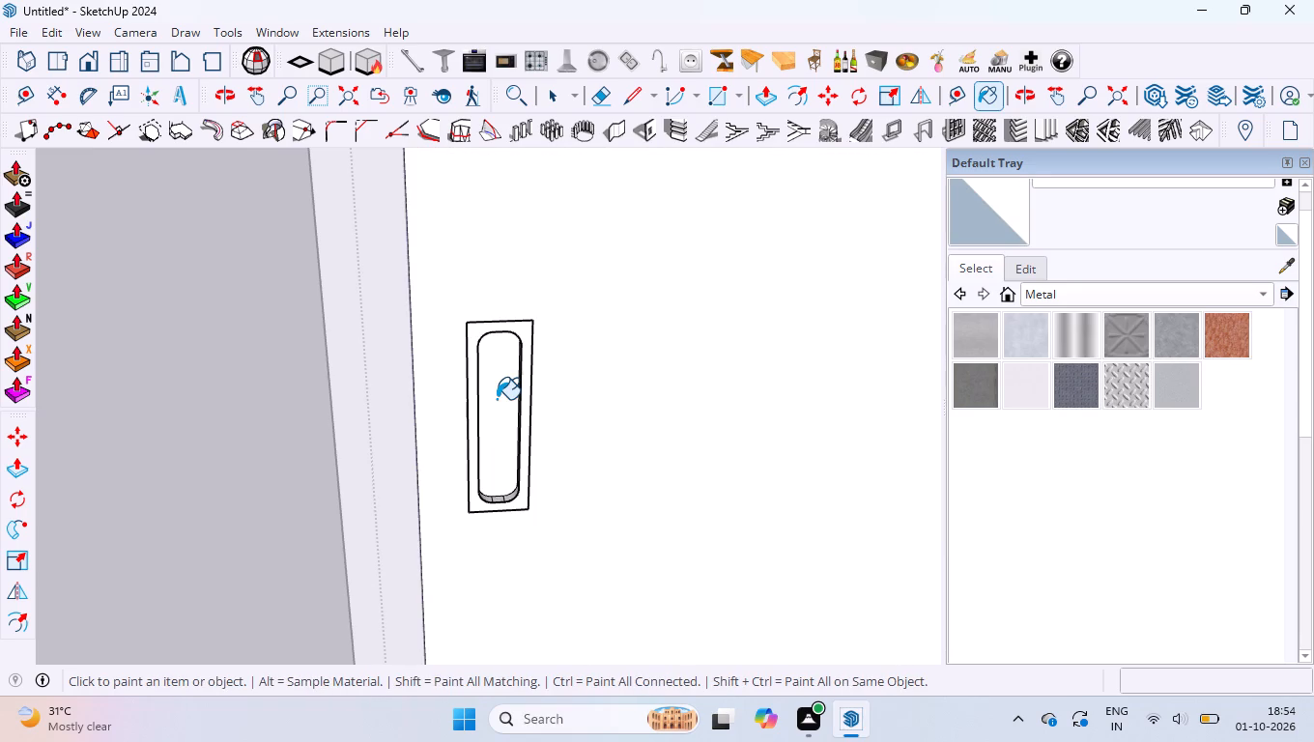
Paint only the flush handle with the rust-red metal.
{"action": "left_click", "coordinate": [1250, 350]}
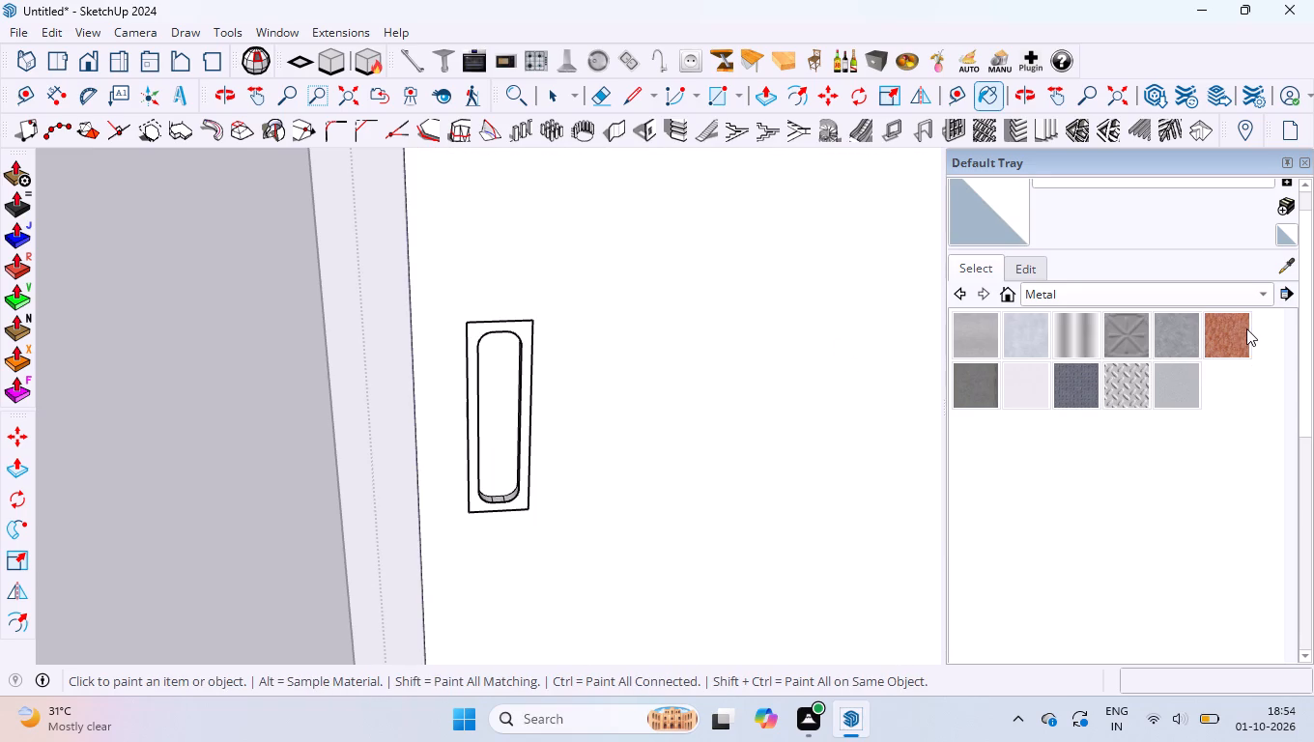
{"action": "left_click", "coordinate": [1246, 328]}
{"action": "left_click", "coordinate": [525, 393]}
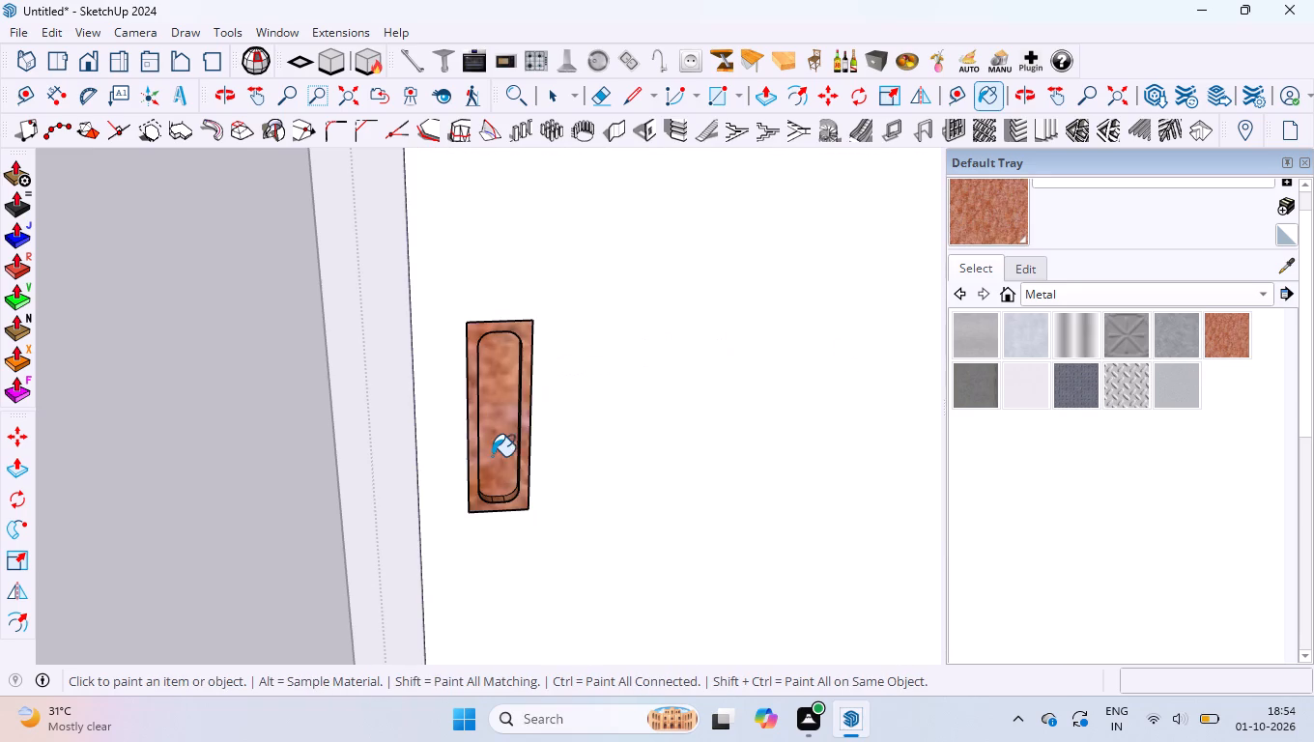
Repaint the flush handle with the plain light grey brushed metal.
{"action": "scroll", "coordinate": [492, 456], "scroll_direction": "up", "scroll_amount": 3}
{"action": "left_click", "coordinate": [946, 350]}
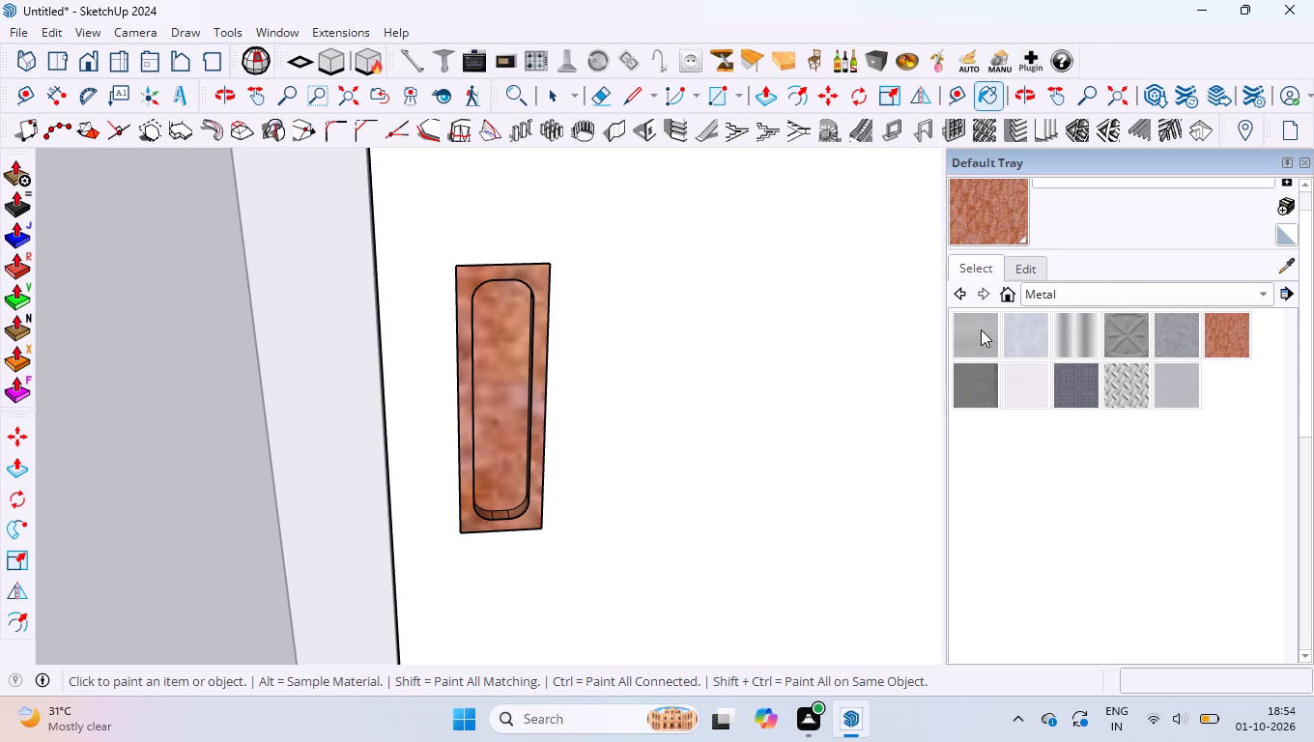
{"action": "left_click", "coordinate": [981, 329]}
{"action": "left_click", "coordinate": [509, 385]}
{"action": "scroll", "coordinate": [469, 459], "scroll_direction": "up", "scroll_amount": 2}
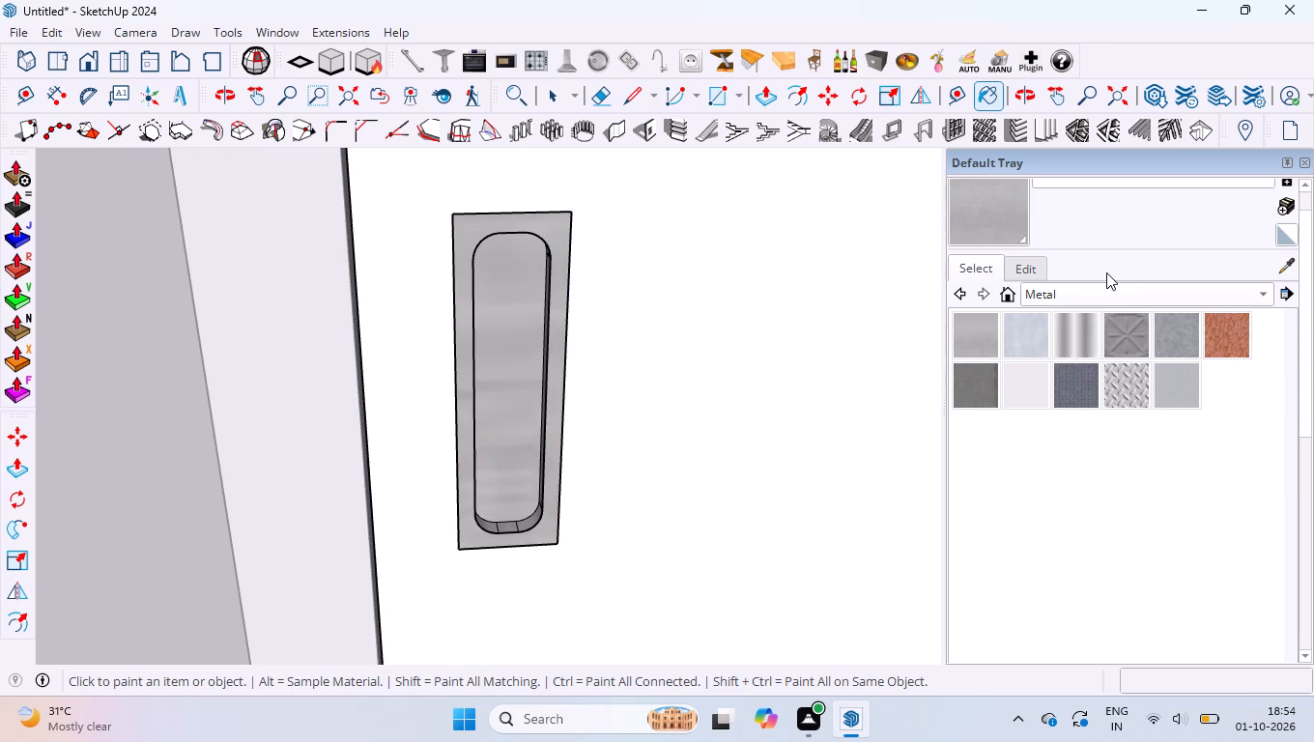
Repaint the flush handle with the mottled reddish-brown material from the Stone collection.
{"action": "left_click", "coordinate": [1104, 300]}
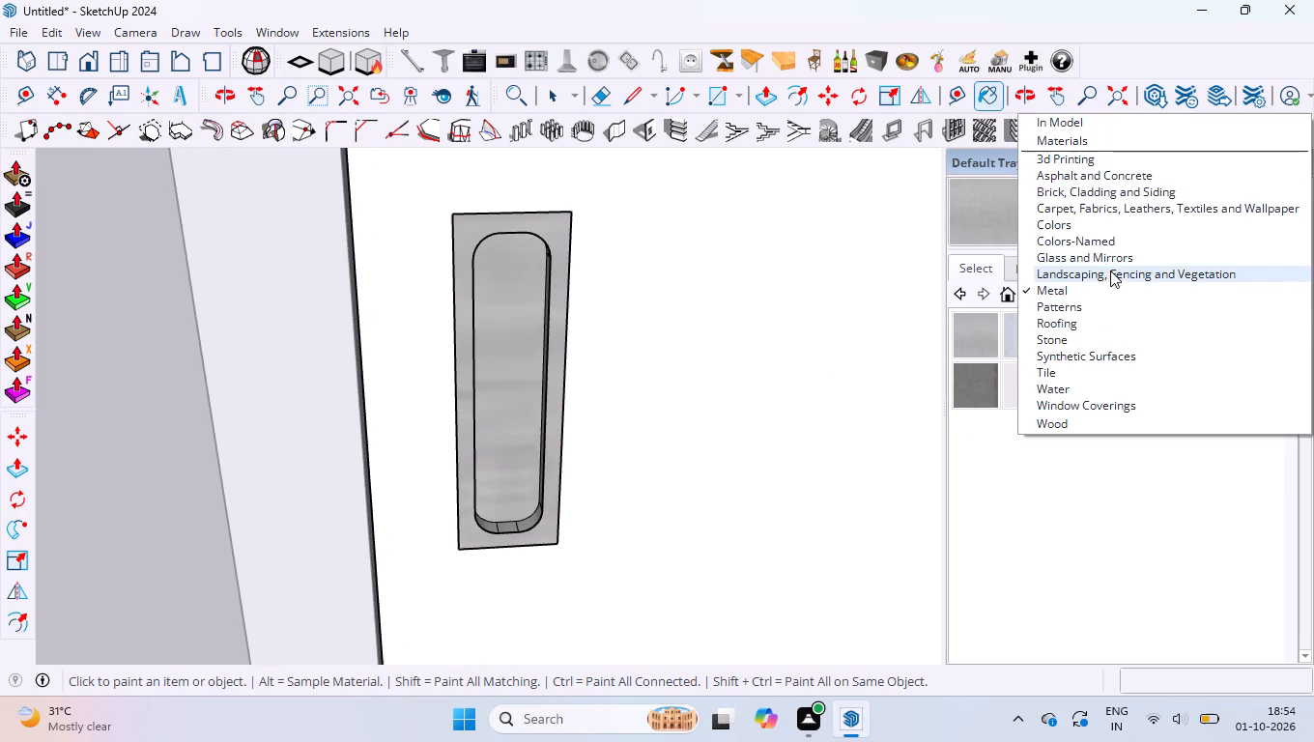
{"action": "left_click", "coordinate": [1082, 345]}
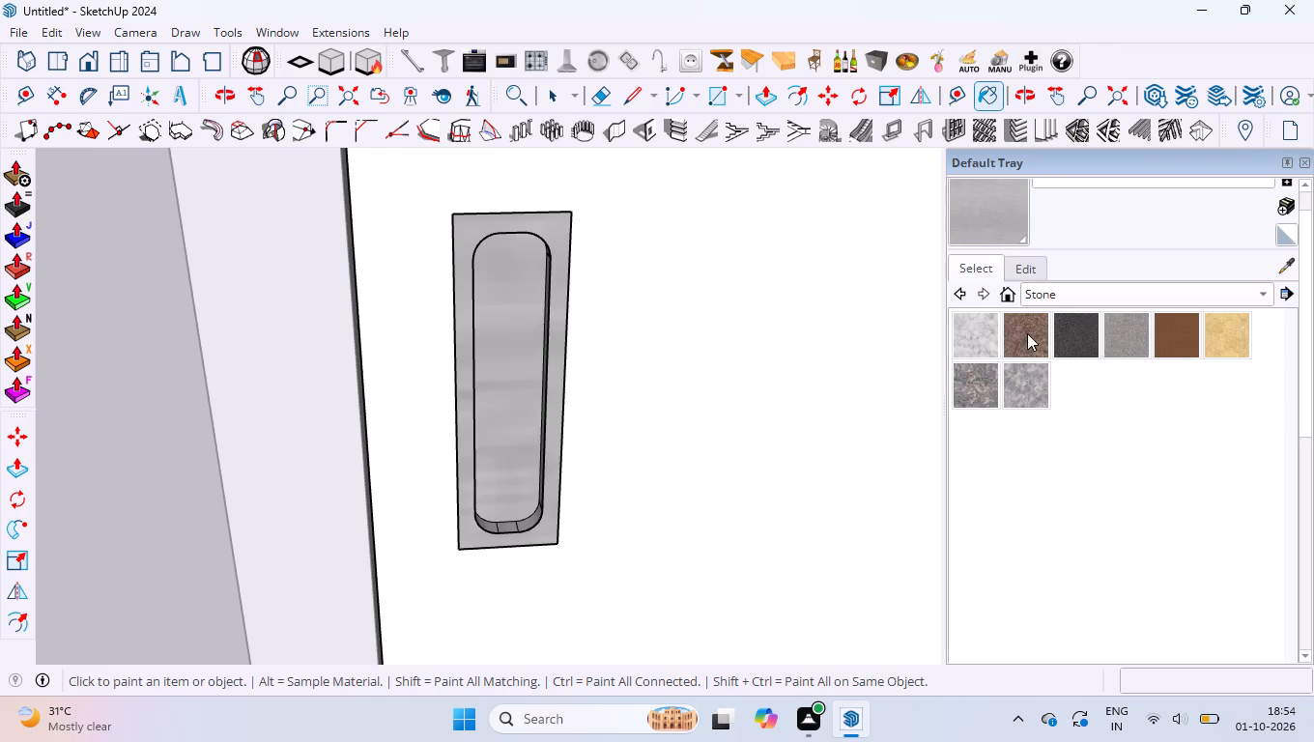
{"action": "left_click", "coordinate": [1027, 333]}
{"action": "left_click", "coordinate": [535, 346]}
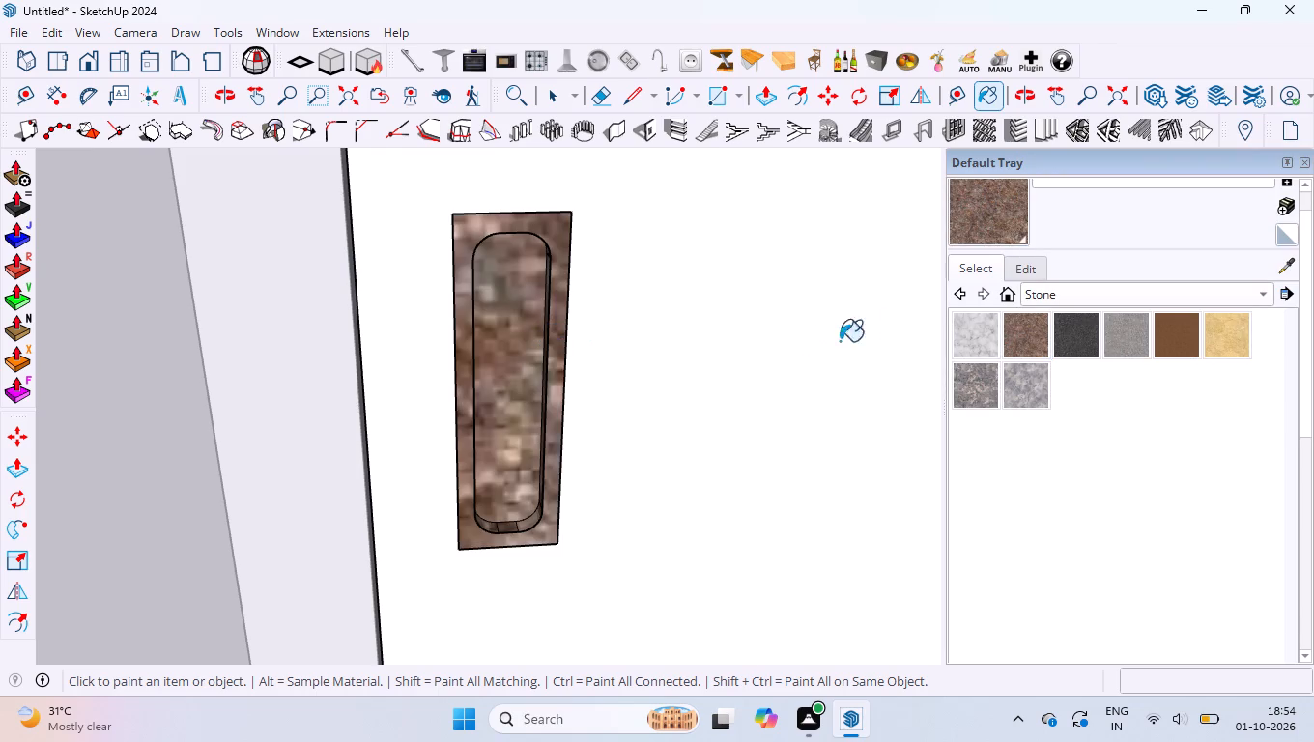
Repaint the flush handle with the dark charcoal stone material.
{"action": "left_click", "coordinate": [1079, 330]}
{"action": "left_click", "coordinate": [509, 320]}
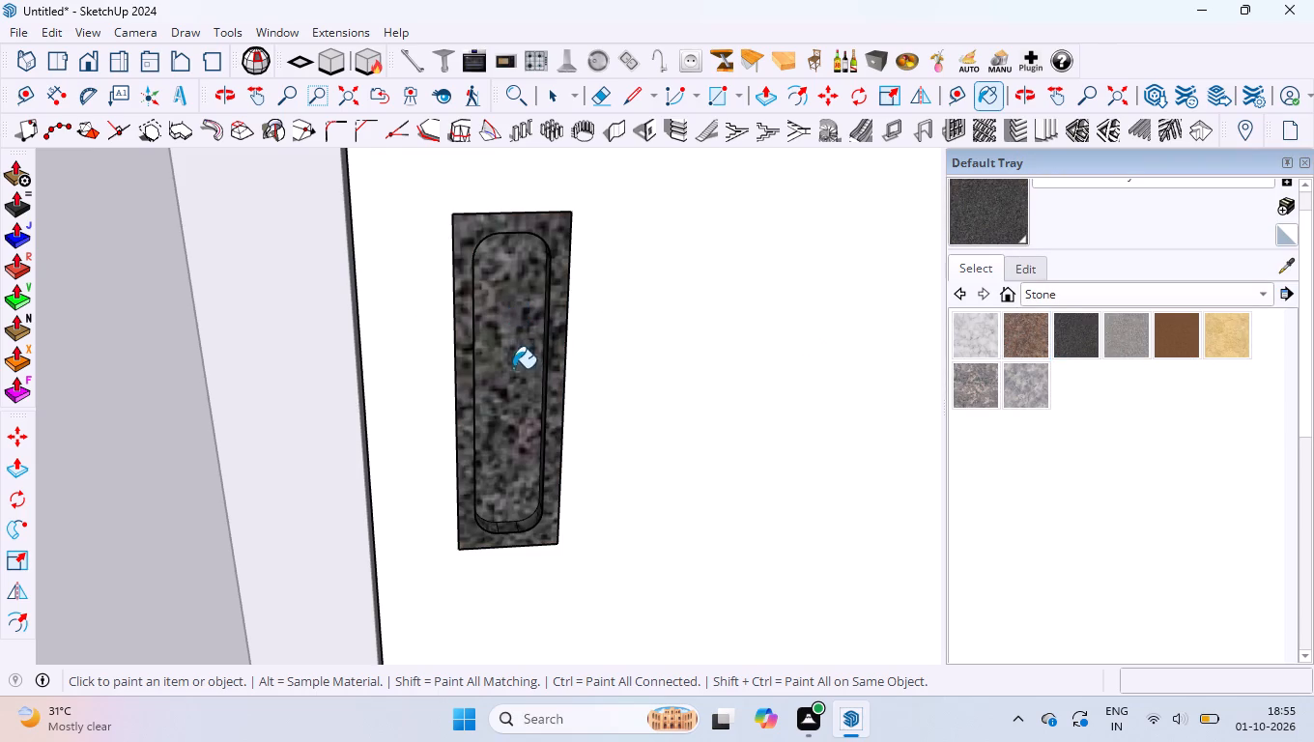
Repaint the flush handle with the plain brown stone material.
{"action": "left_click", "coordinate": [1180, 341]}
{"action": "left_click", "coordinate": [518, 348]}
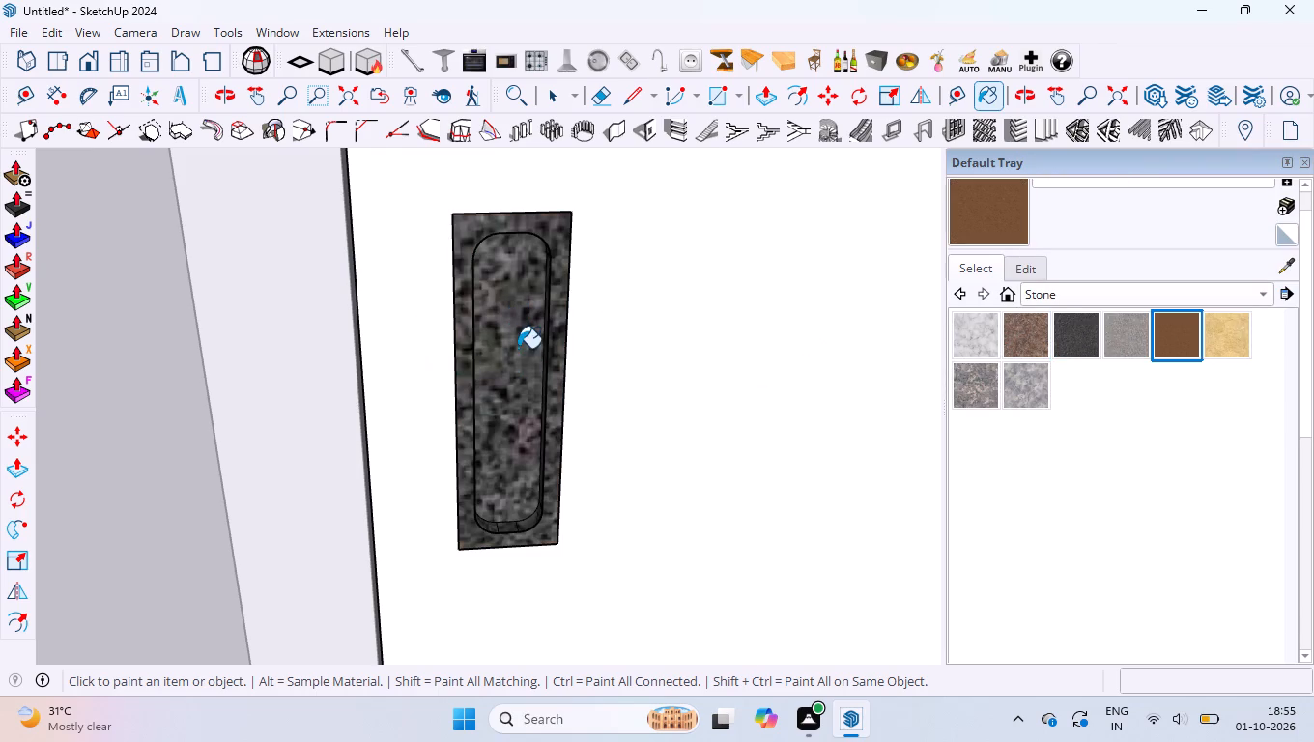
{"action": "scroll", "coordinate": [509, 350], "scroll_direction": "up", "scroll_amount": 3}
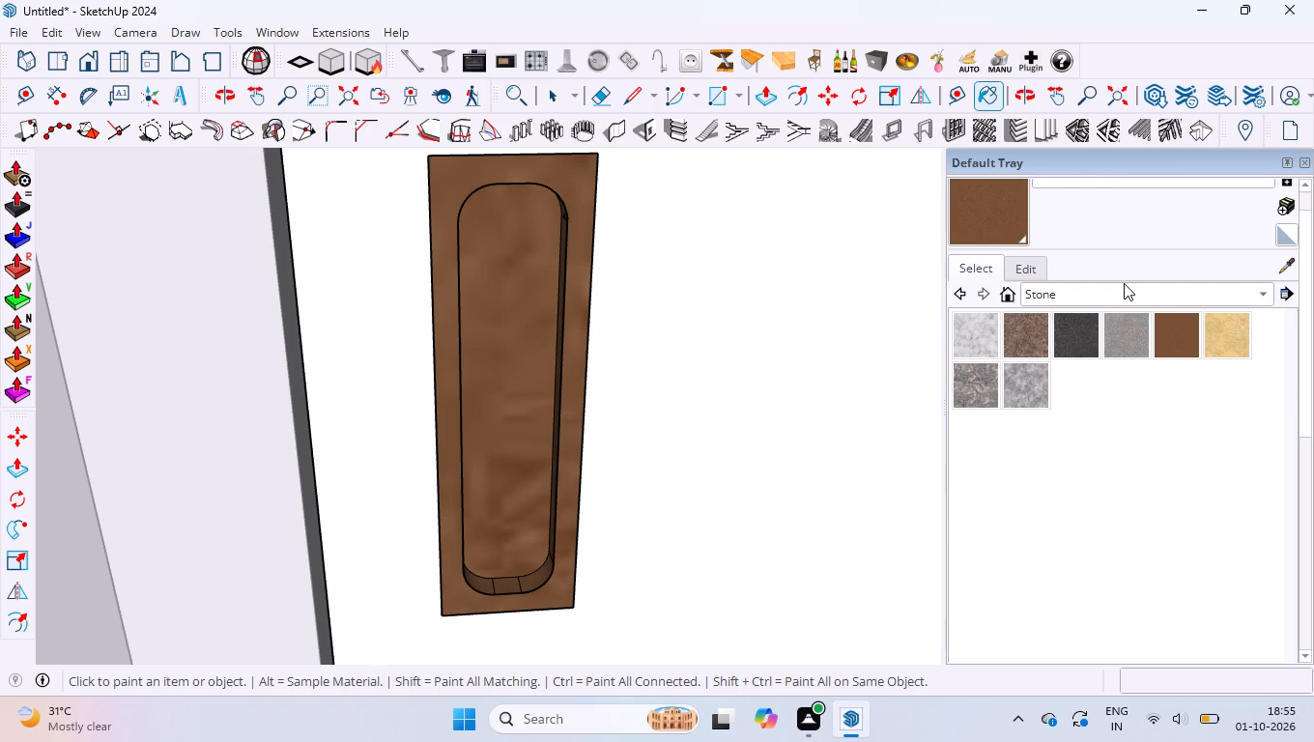
Repaint the flush handle with the ribbed grey-brown material from Asphalt and Concrete, and close the Default Tray.
{"action": "left_click", "coordinate": [1119, 296]}
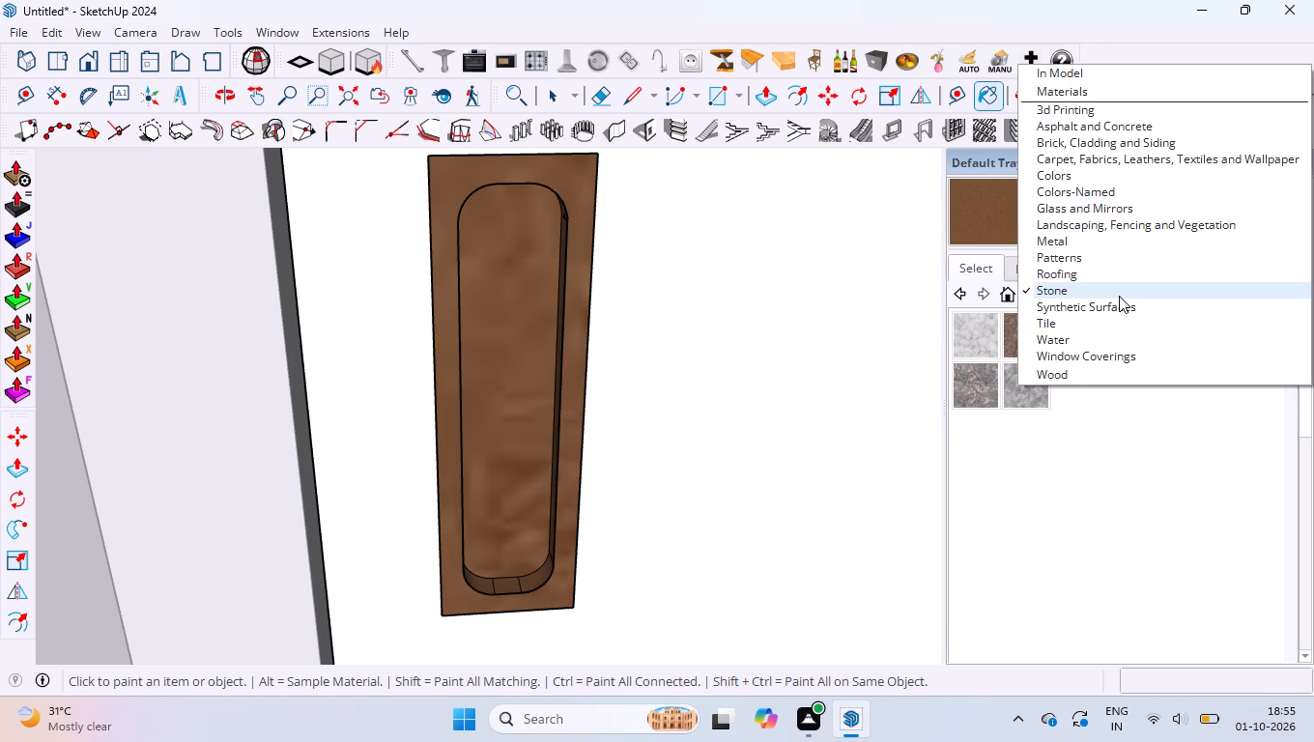
{"action": "left_click", "coordinate": [1078, 125]}
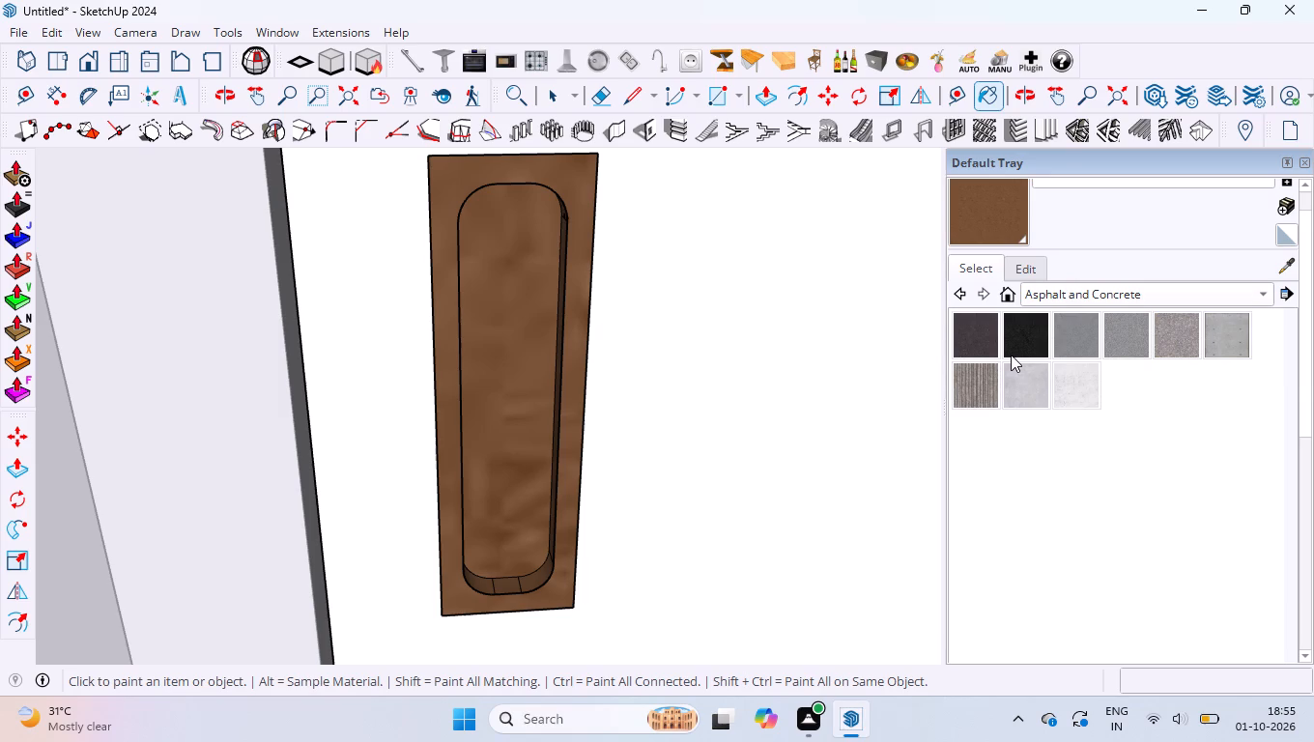
{"action": "left_click", "coordinate": [1011, 355]}
{"action": "left_click", "coordinate": [988, 389]}
{"action": "left_click", "coordinate": [540, 359]}
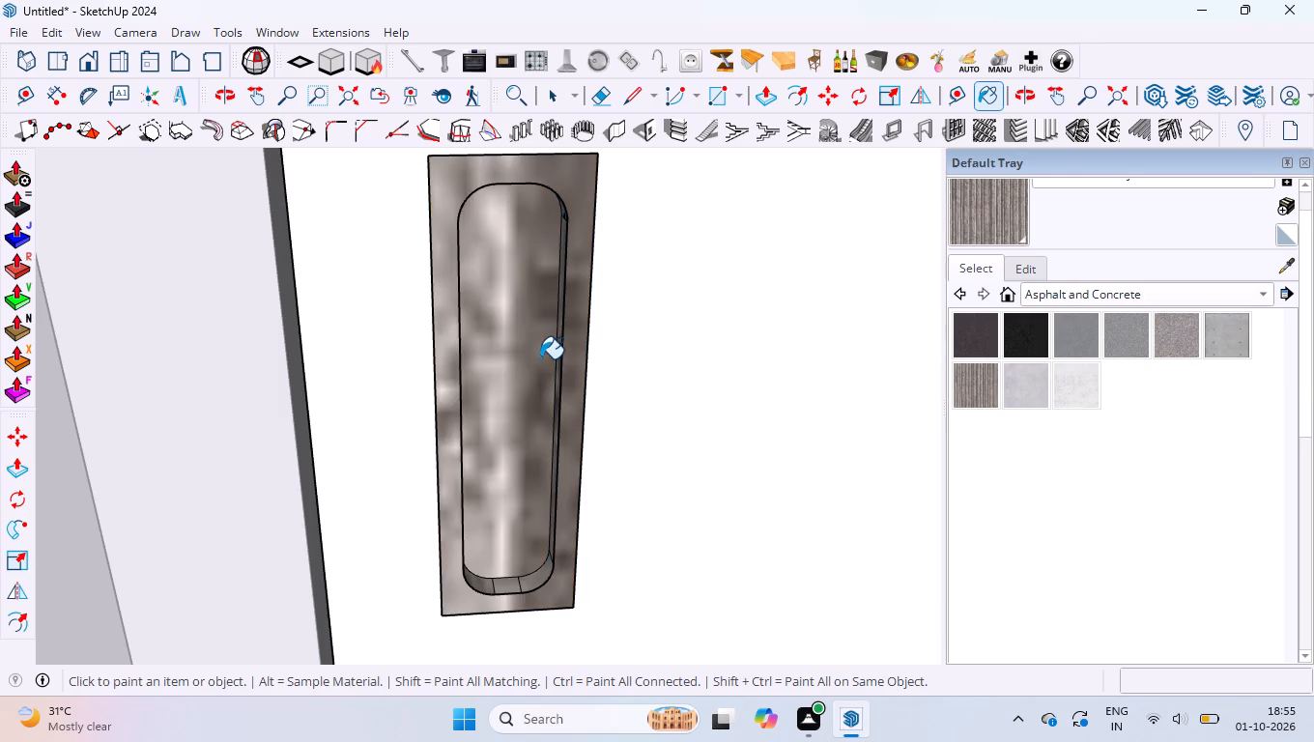
{"action": "scroll", "coordinate": [549, 409], "scroll_direction": "down", "scroll_amount": 10}
{"action": "key", "text": "space"}
{"action": "scroll", "coordinate": [538, 381], "scroll_direction": "down", "scroll_amount": 3}
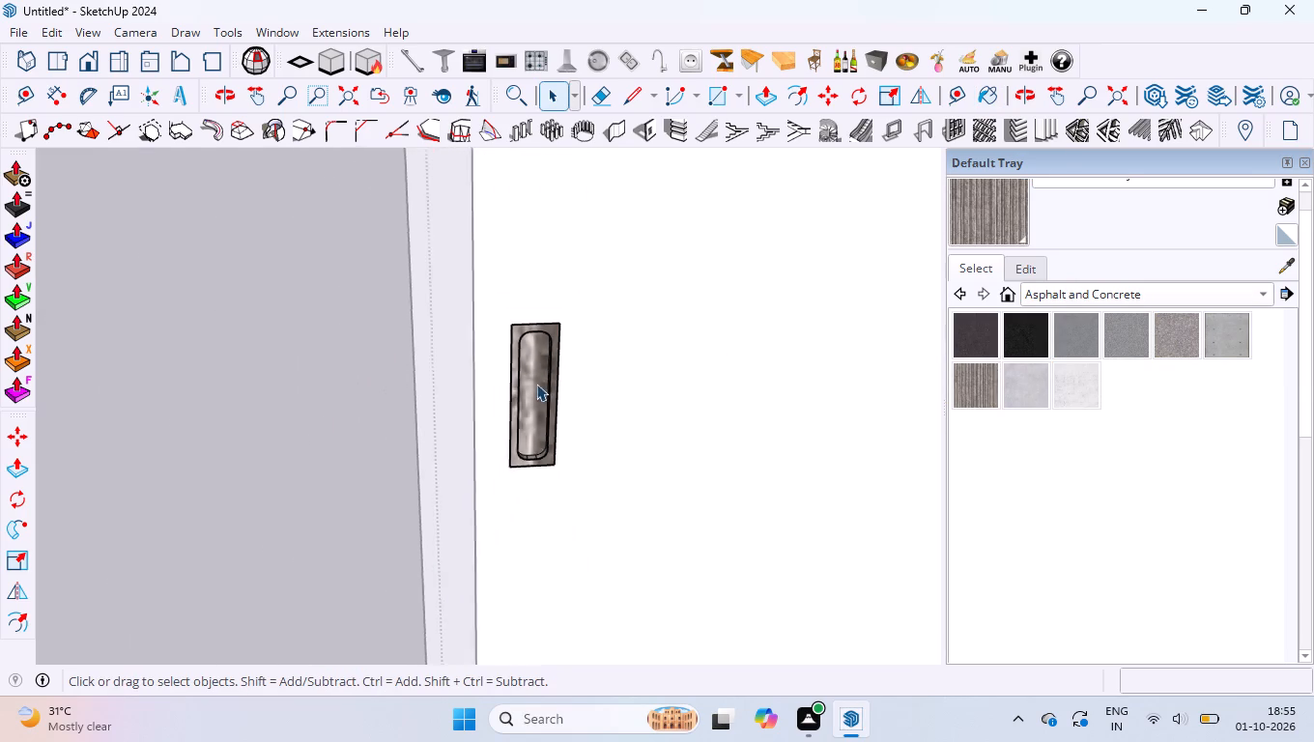
{"action": "scroll", "coordinate": [536, 384], "scroll_direction": "down", "scroll_amount": 2}
{"action": "scroll", "coordinate": [417, 298], "scroll_direction": "down", "scroll_amount": 4}
{"action": "left_click", "coordinate": [352, 317]}
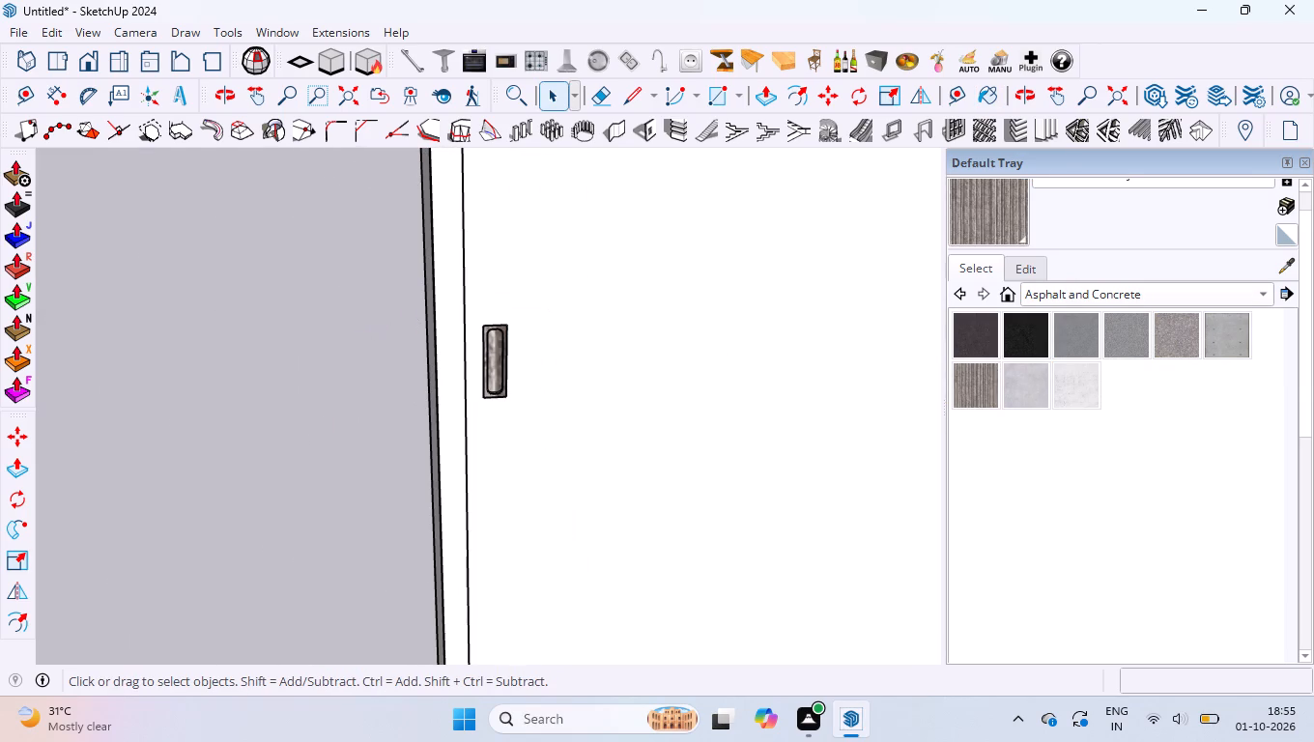
{"action": "left_click", "coordinate": [1300, 165]}
Inside the sliding shutter, flip the flush handle across a plane offset about 39.01" to the shutter's opposite vertical edge.
{"action": "scroll", "coordinate": [521, 363], "scroll_direction": "down", "scroll_amount": 9}
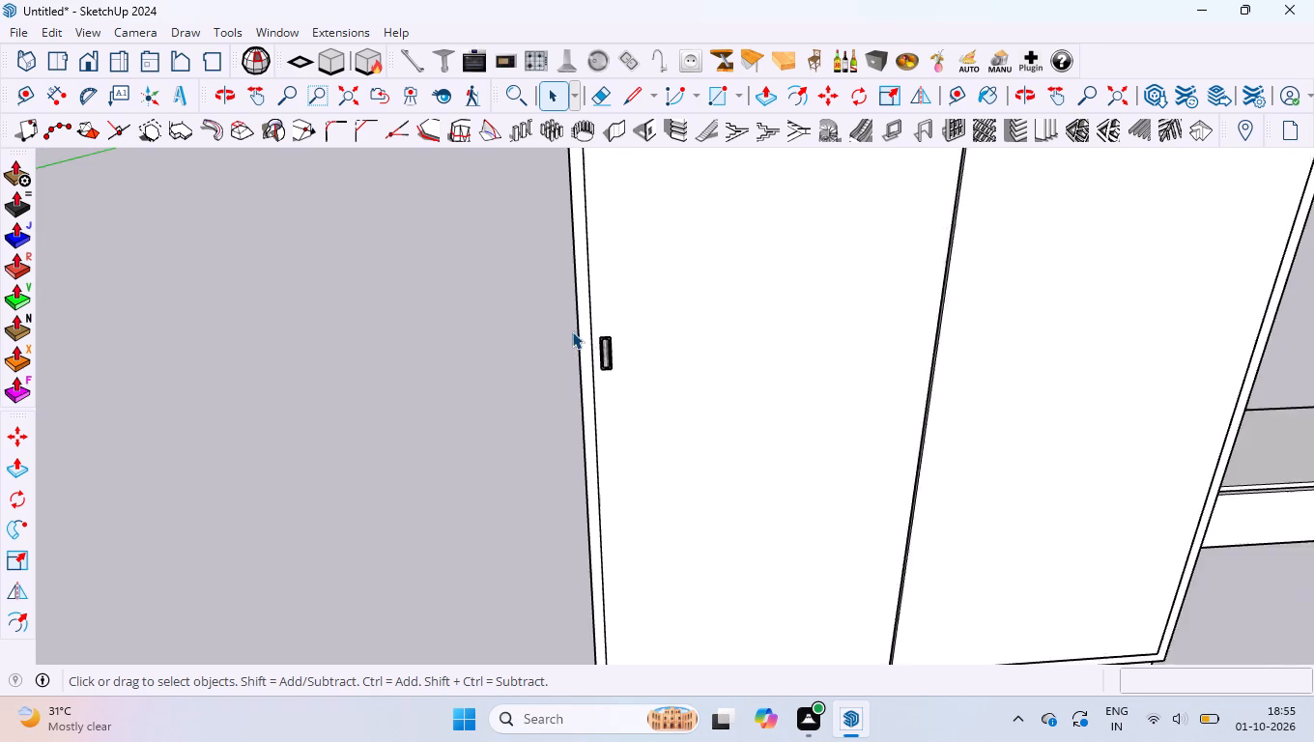
{"action": "left_click", "coordinate": [607, 346]}
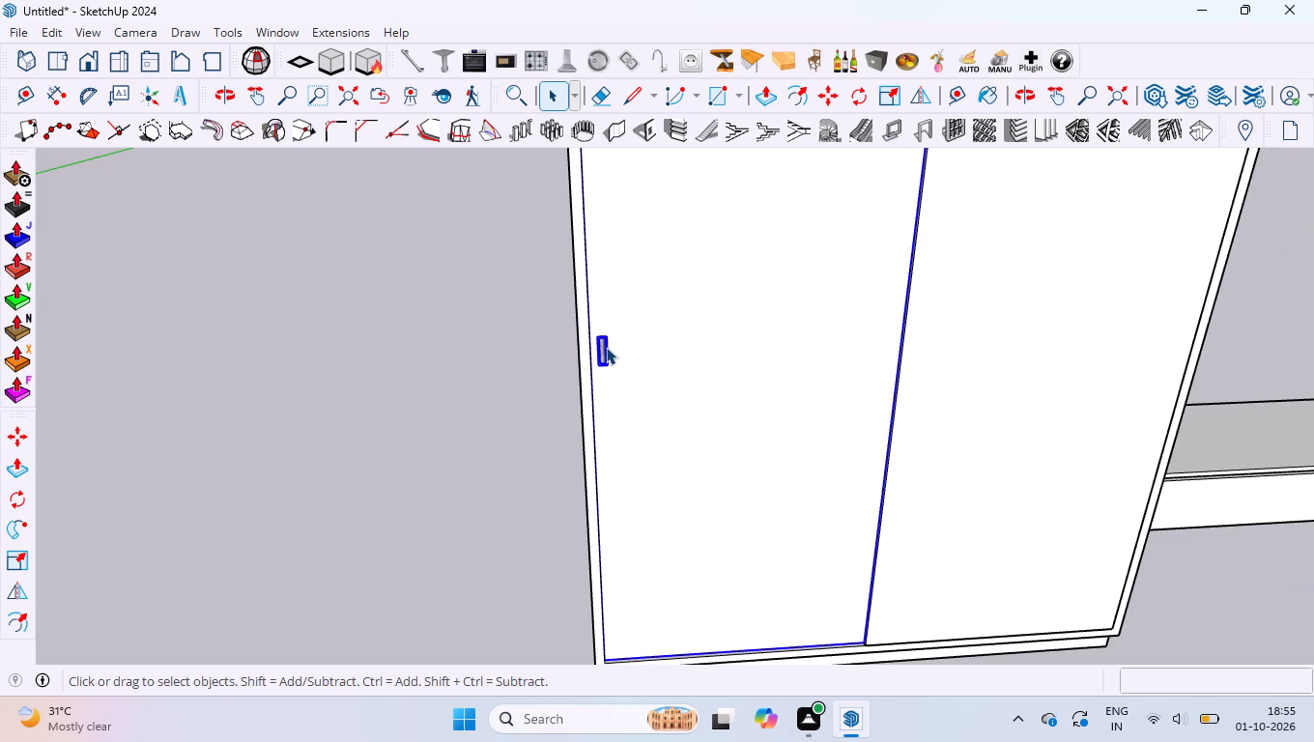
{"action": "double_click", "coordinate": [606, 347]}
{"action": "left_click", "coordinate": [606, 347]}
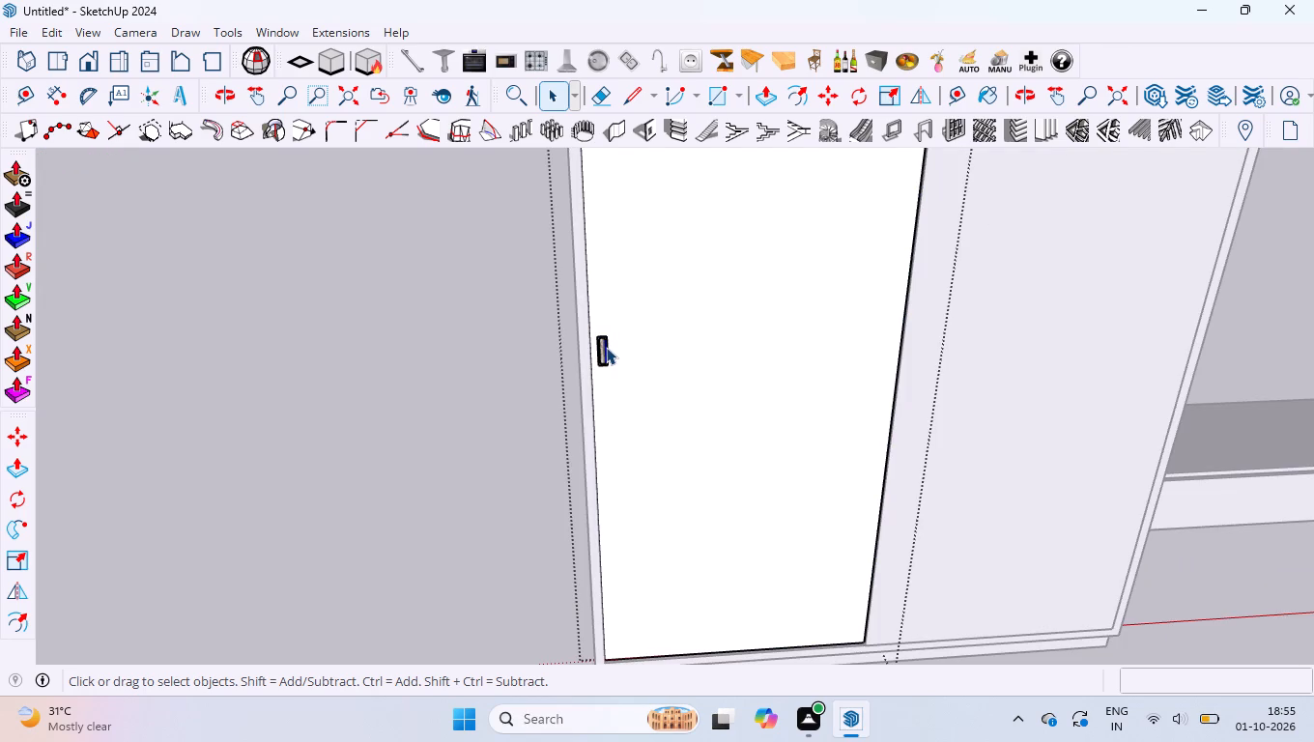
{"action": "scroll", "coordinate": [606, 347], "scroll_direction": "up", "scroll_amount": 13}
{"action": "left_click", "coordinate": [604, 350]}
{"action": "scroll", "coordinate": [602, 354], "scroll_direction": "up", "scroll_amount": 6}
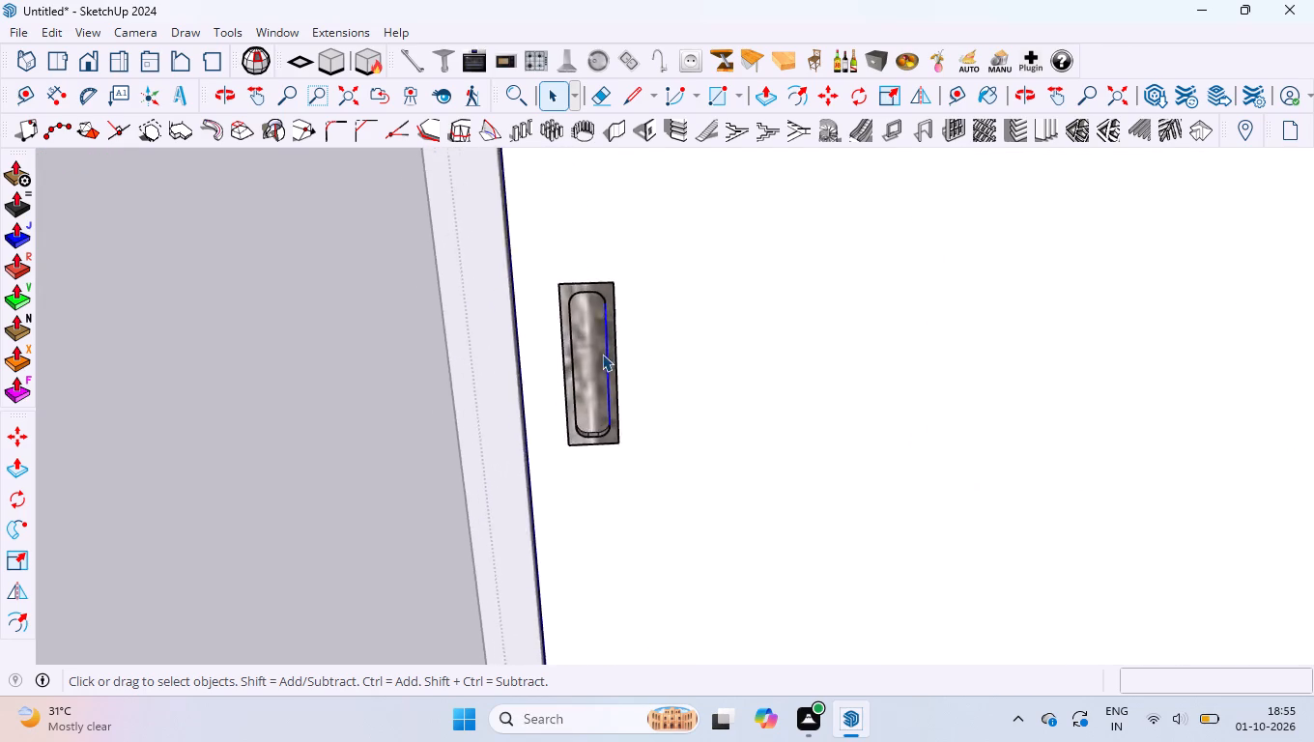
{"action": "scroll", "coordinate": [602, 354], "scroll_direction": "up", "scroll_amount": 4}
{"action": "left_click", "coordinate": [584, 336]}
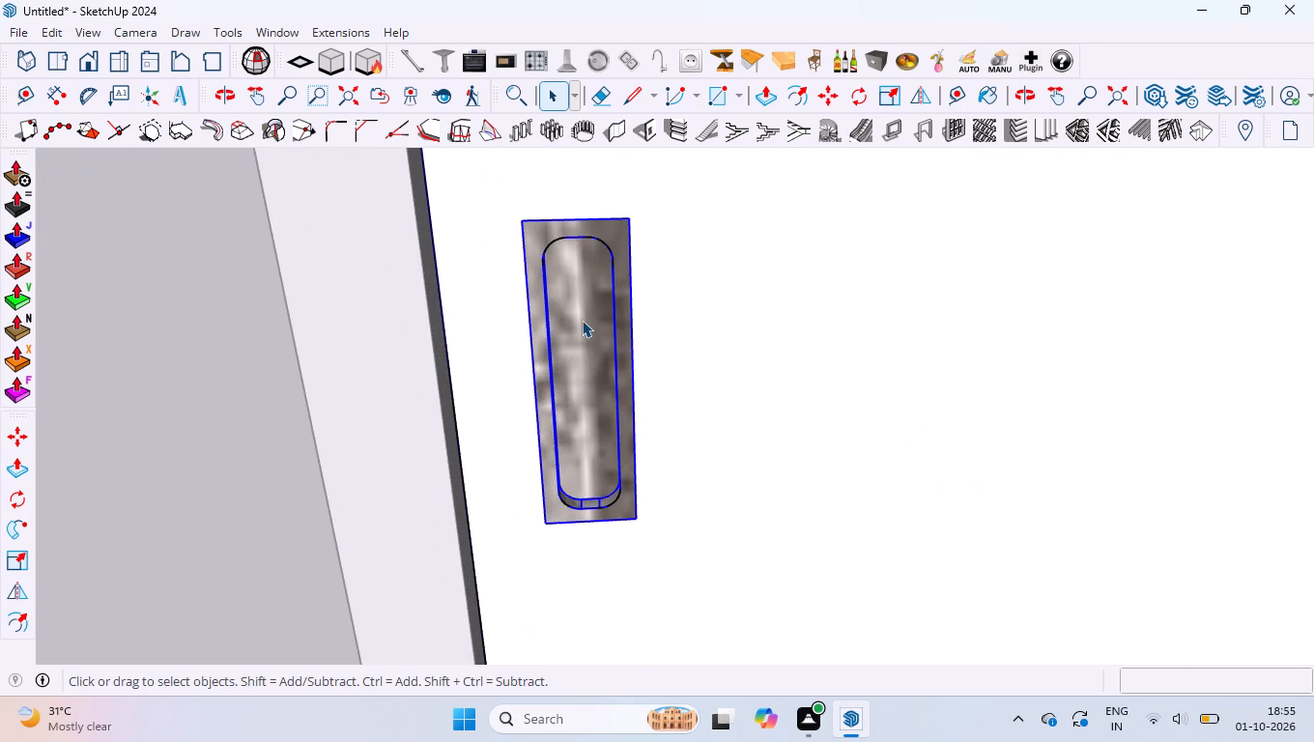
{"action": "scroll", "coordinate": [584, 314], "scroll_direction": "down", "scroll_amount": 11}
{"action": "scroll", "coordinate": [623, 328], "scroll_direction": "down", "scroll_amount": 20}
{"action": "scroll", "coordinate": [623, 328], "scroll_direction": "down", "scroll_amount": 2}
{"action": "scroll", "coordinate": [793, 524], "scroll_direction": "up", "scroll_amount": 2}
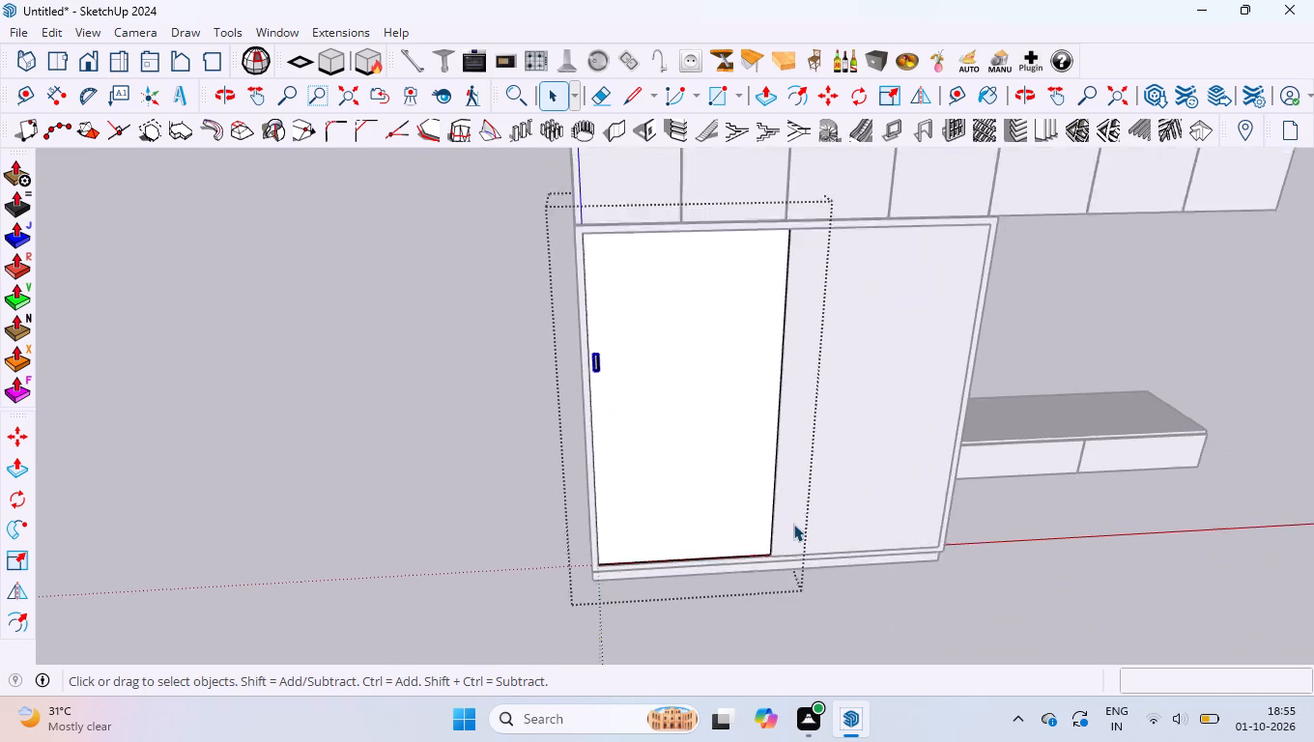
{"action": "scroll", "coordinate": [793, 524], "scroll_direction": "up", "scroll_amount": 1}
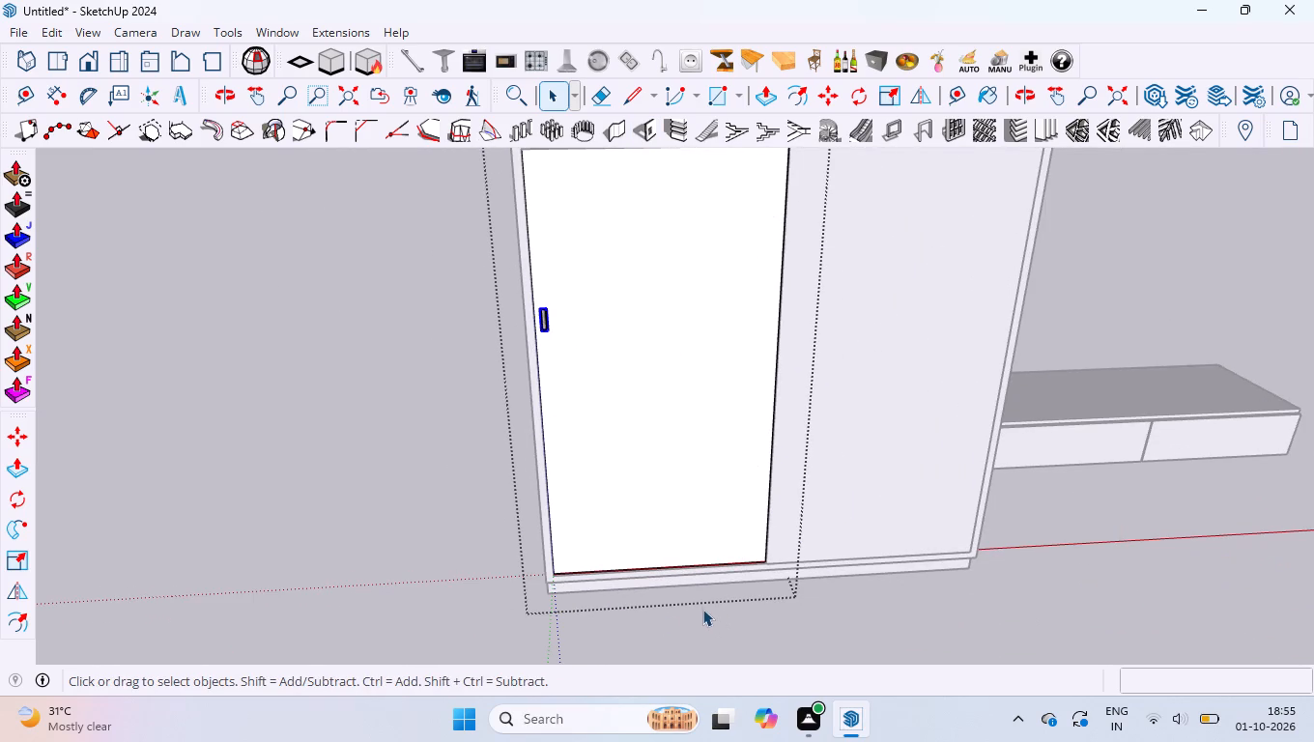
{"action": "scroll", "coordinate": [812, 560], "scroll_direction": "up", "scroll_amount": 3}
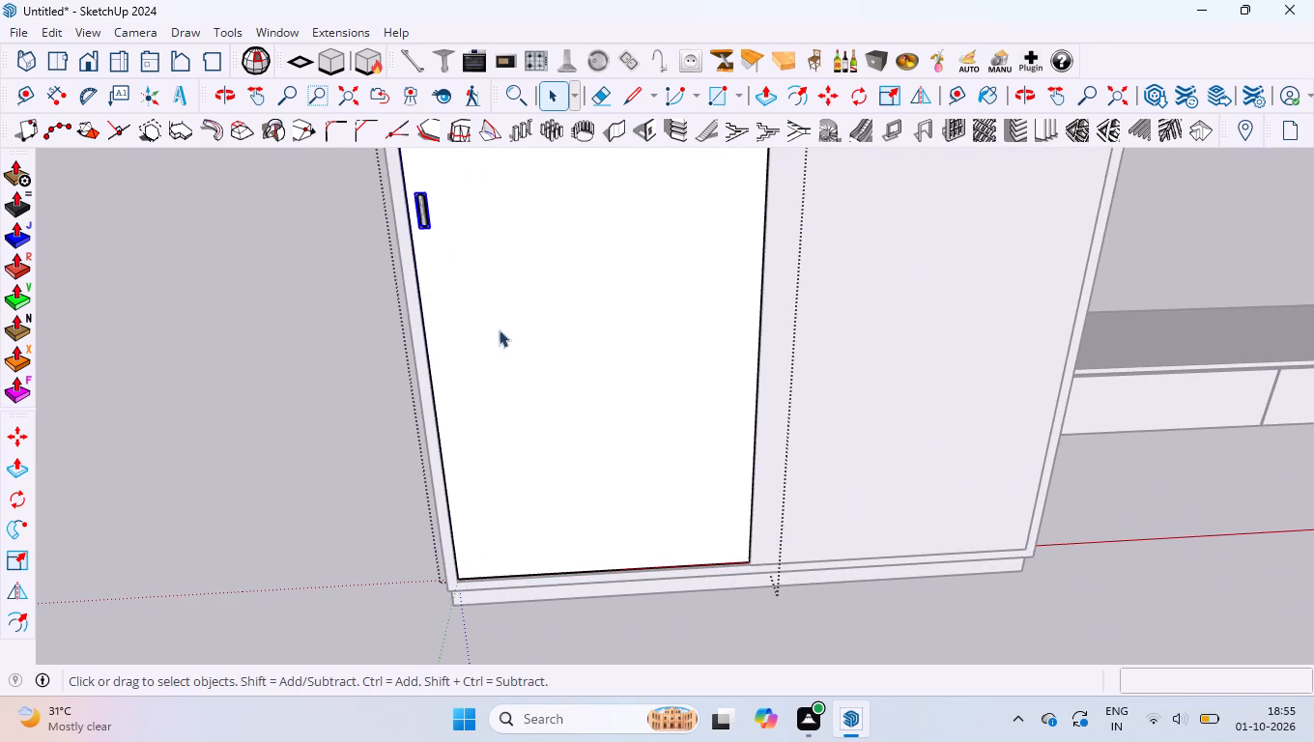
{"action": "left_click", "coordinate": [918, 100]}
{"action": "scroll", "coordinate": [443, 249], "scroll_direction": "up", "scroll_amount": 1}
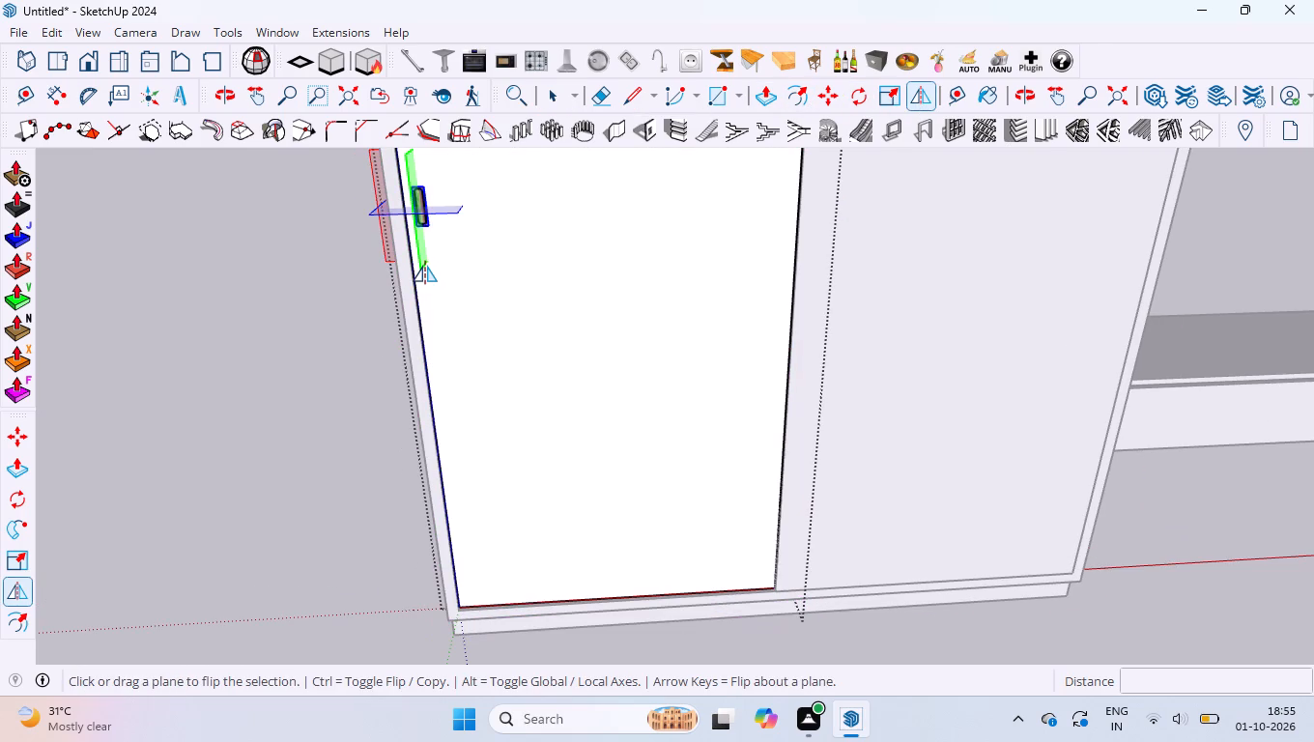
{"action": "left_click_drag", "start_coordinate": [425, 266], "coordinate": [760, 594]}
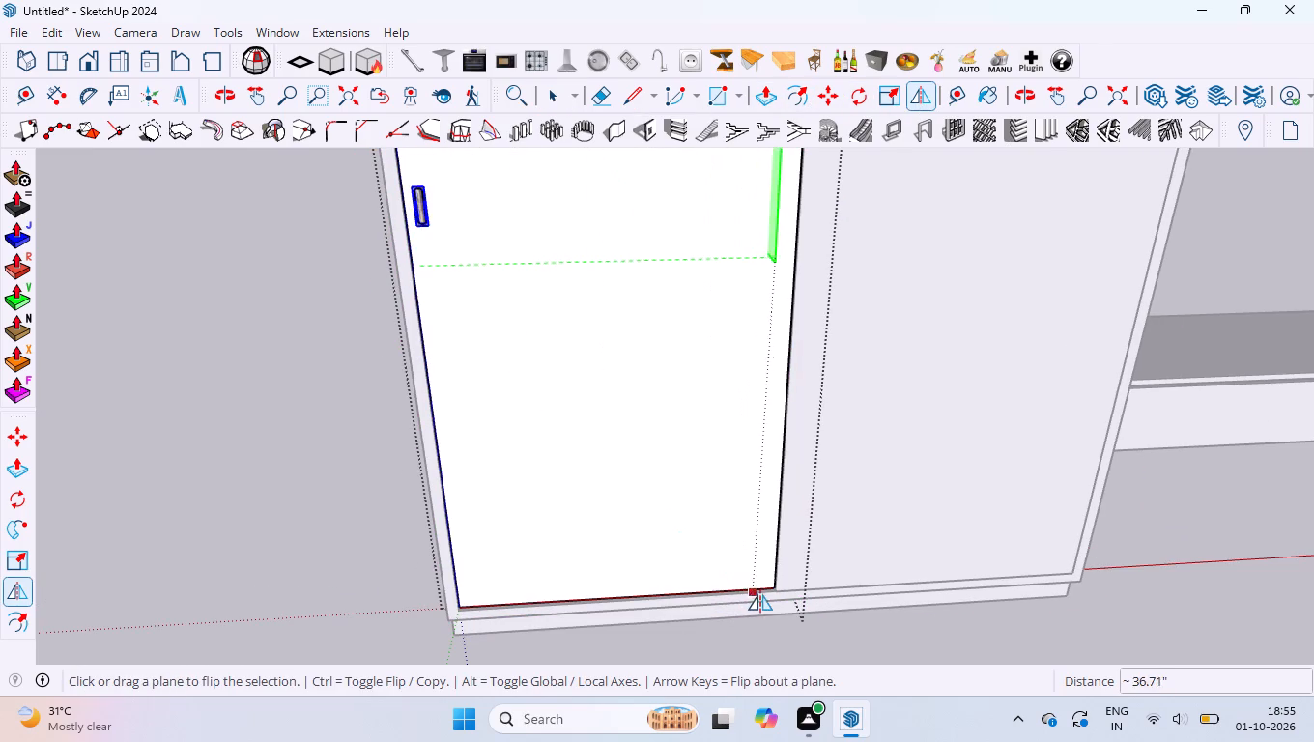
{"action": "left_click_drag", "start_coordinate": [760, 594], "coordinate": [767, 594]}
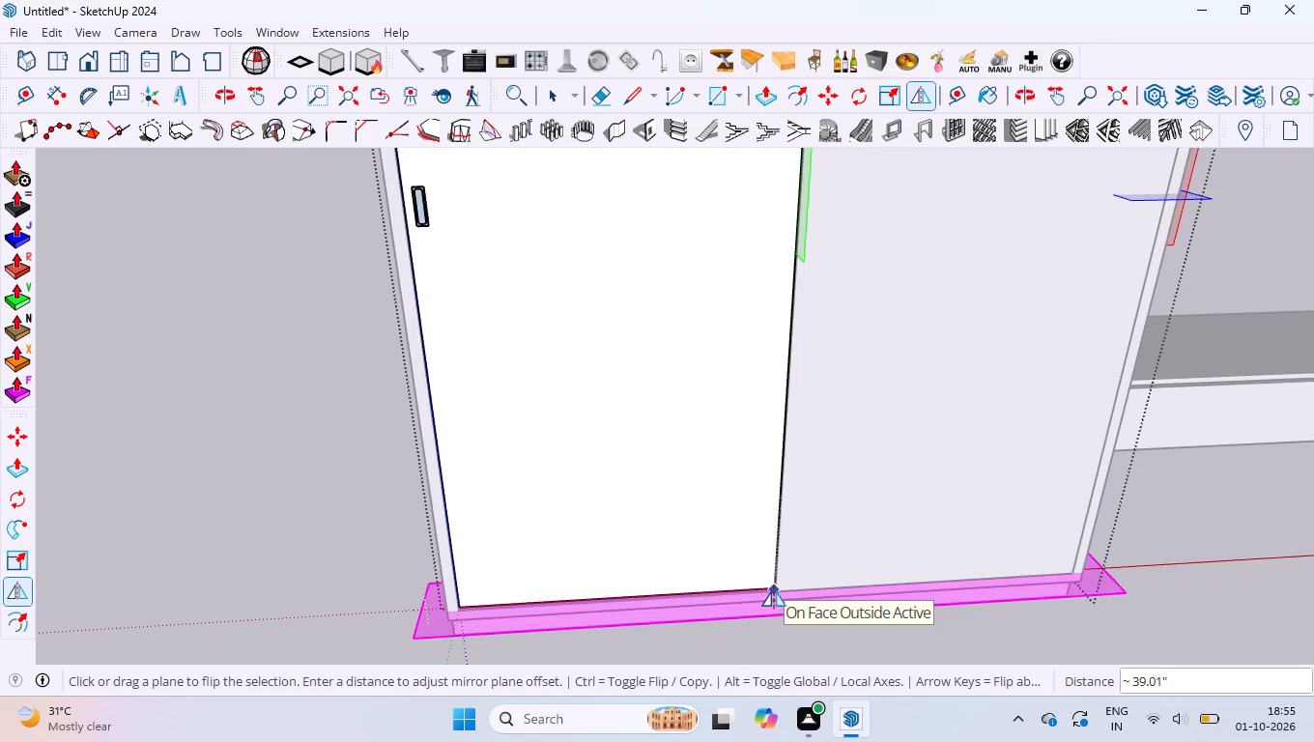
{"action": "scroll", "coordinate": [774, 590], "scroll_direction": "down", "scroll_amount": 9}
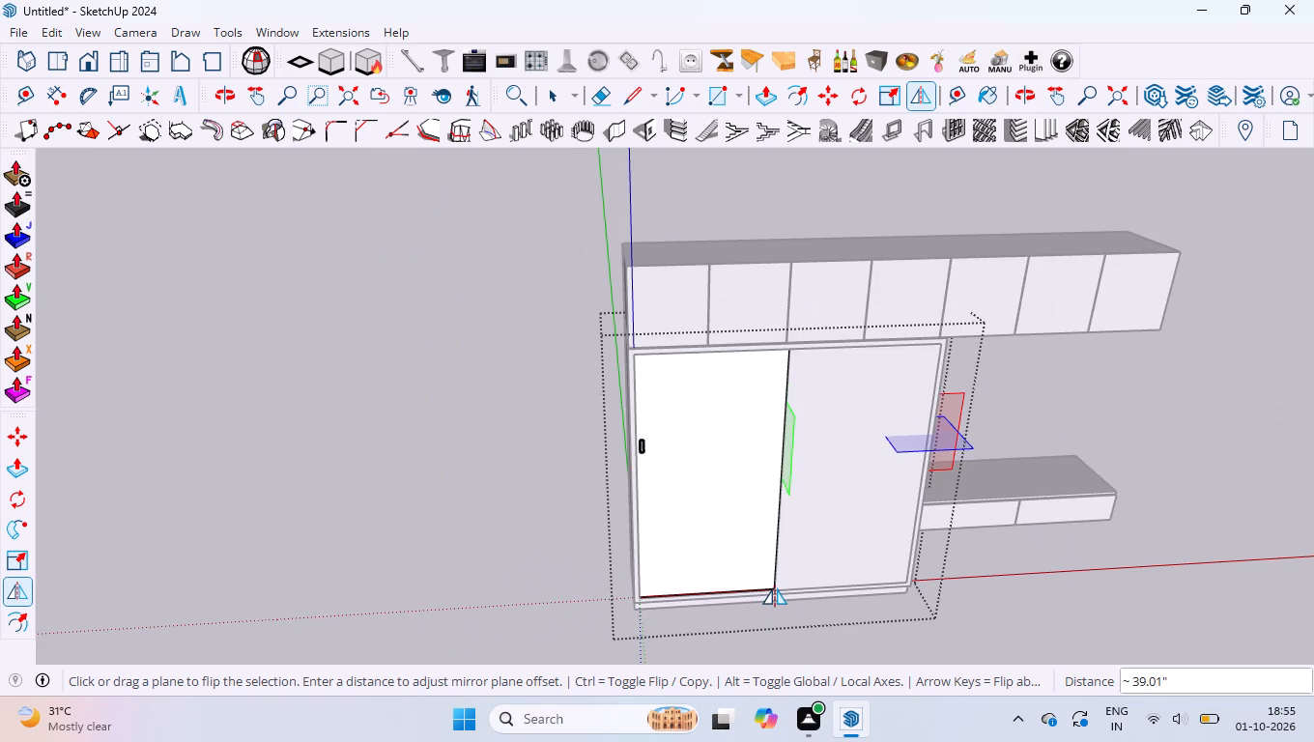
{"action": "key", "text": "space"}
{"action": "left_click", "coordinate": [400, 414]}
Copy the handle outline left on the shutter face about 16.29" along the red axis, clear of the shutter's outer edge.
{"action": "scroll", "coordinate": [641, 496], "scroll_direction": "up", "scroll_amount": 4}
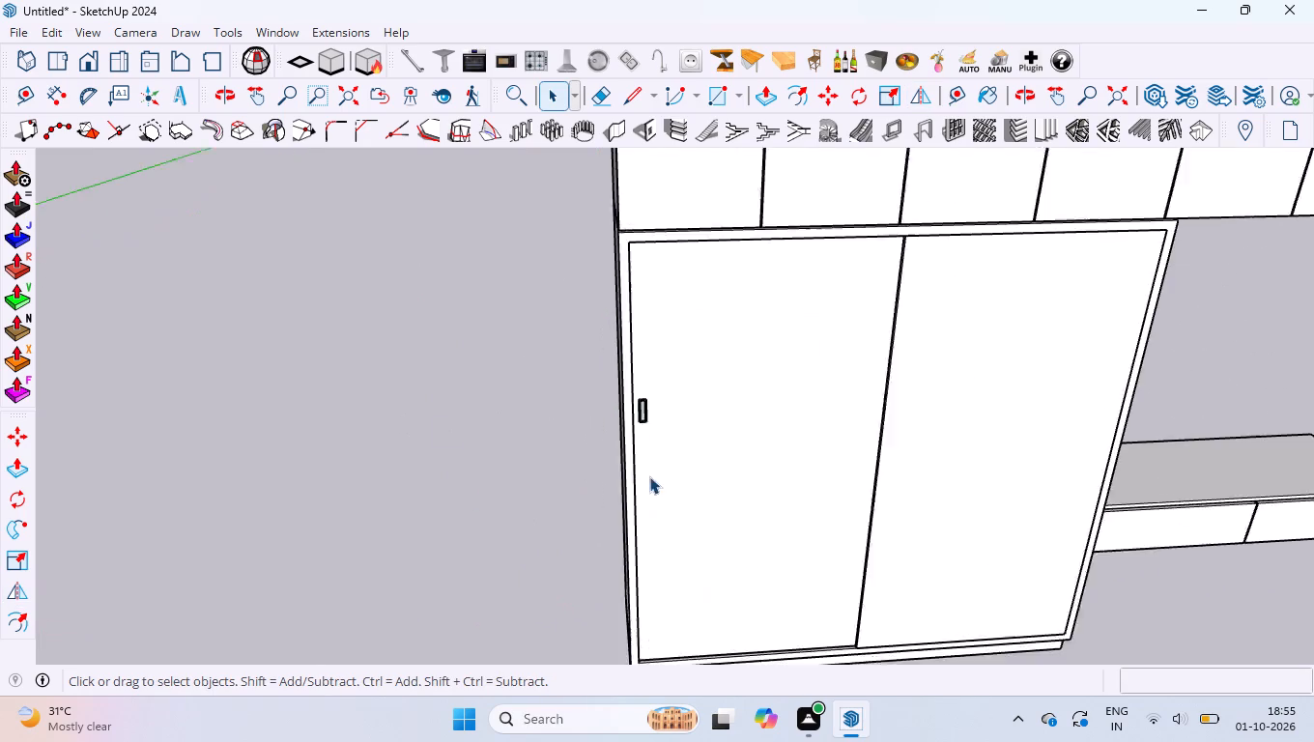
{"action": "scroll", "coordinate": [649, 476], "scroll_direction": "up", "scroll_amount": 6}
{"action": "left_click", "coordinate": [648, 380]}
{"action": "scroll", "coordinate": [648, 380], "scroll_direction": "up", "scroll_amount": 12}
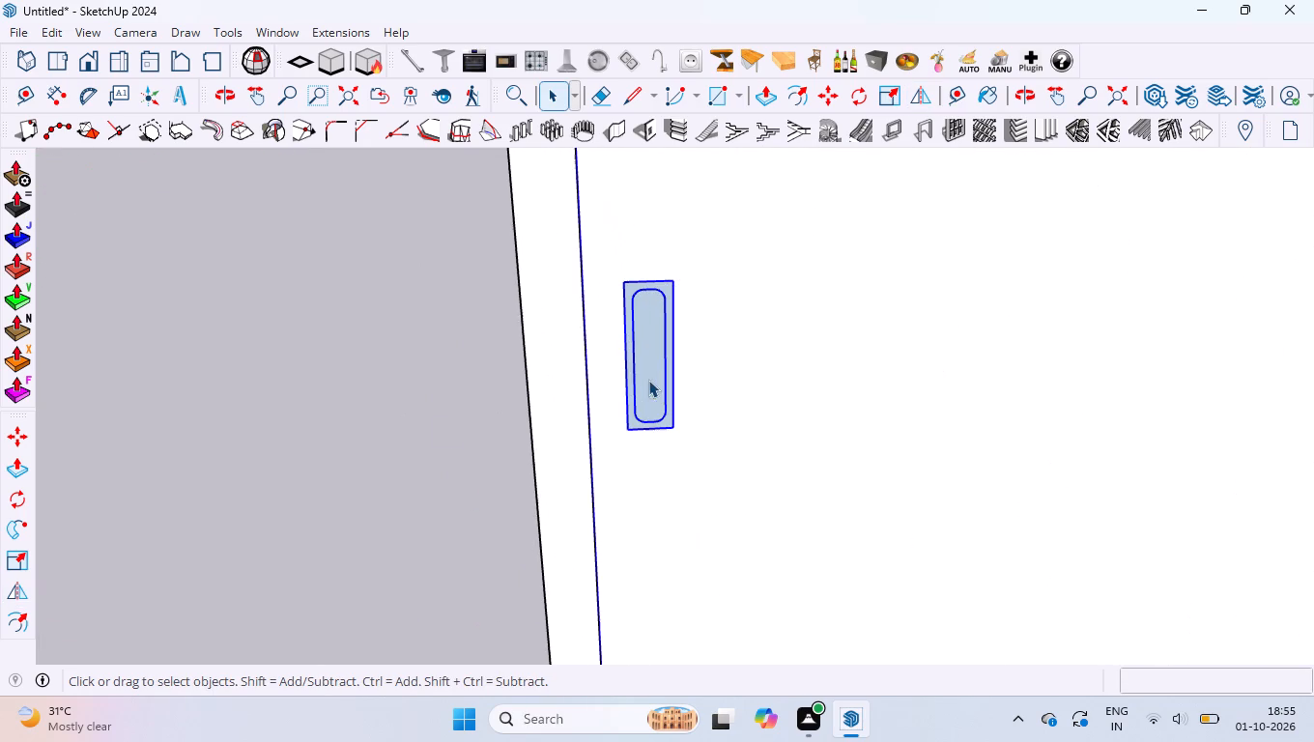
{"action": "middle_click_drag", "start_coordinate": [648, 380], "coordinate": [529, 390]}
{"action": "double_click", "coordinate": [638, 338]}
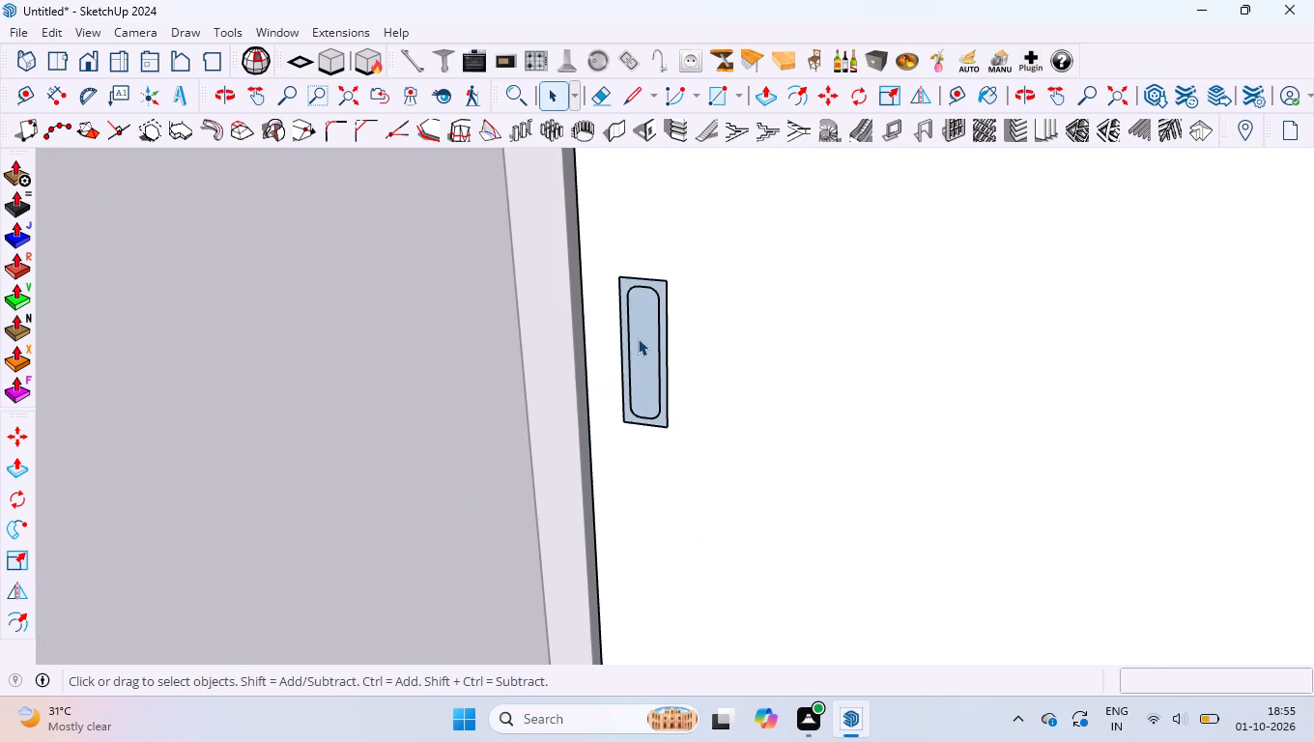
{"action": "left_click", "coordinate": [638, 338]}
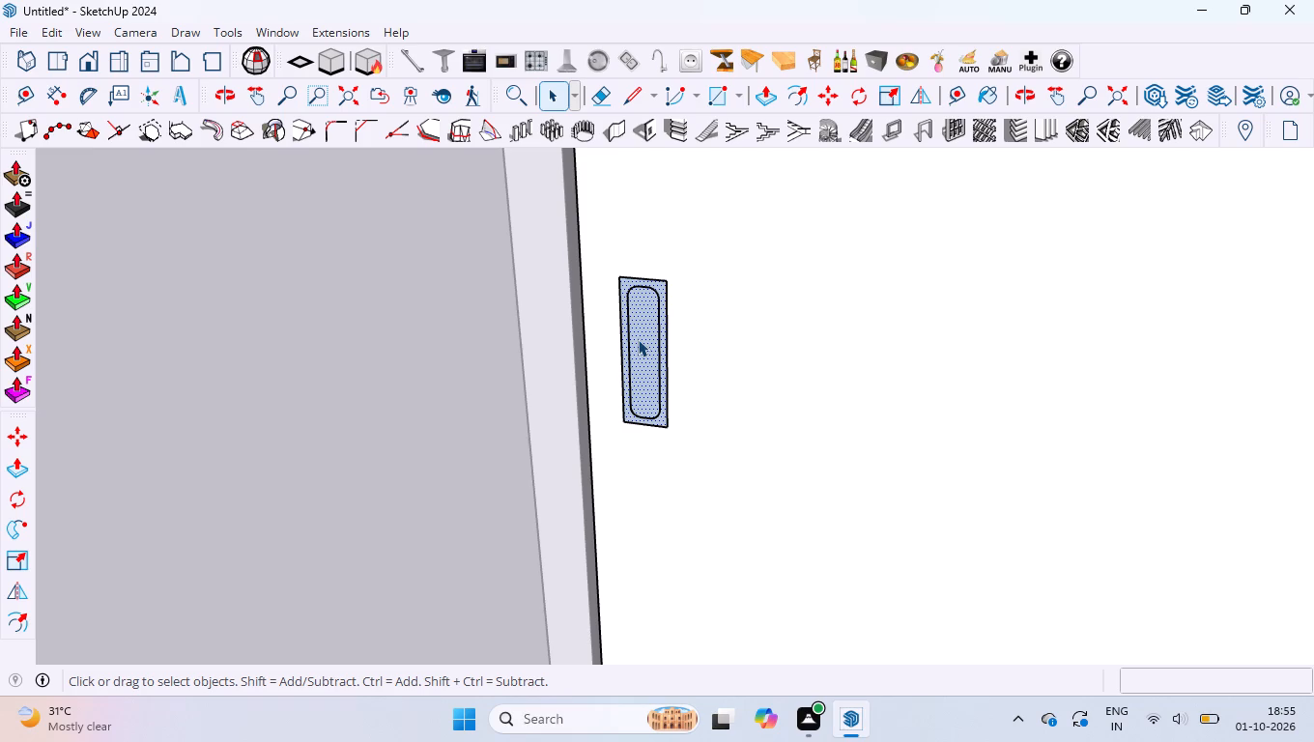
{"action": "left_click_drag", "start_coordinate": [589, 252], "coordinate": [782, 556]}
{"action": "key", "text": "m"}
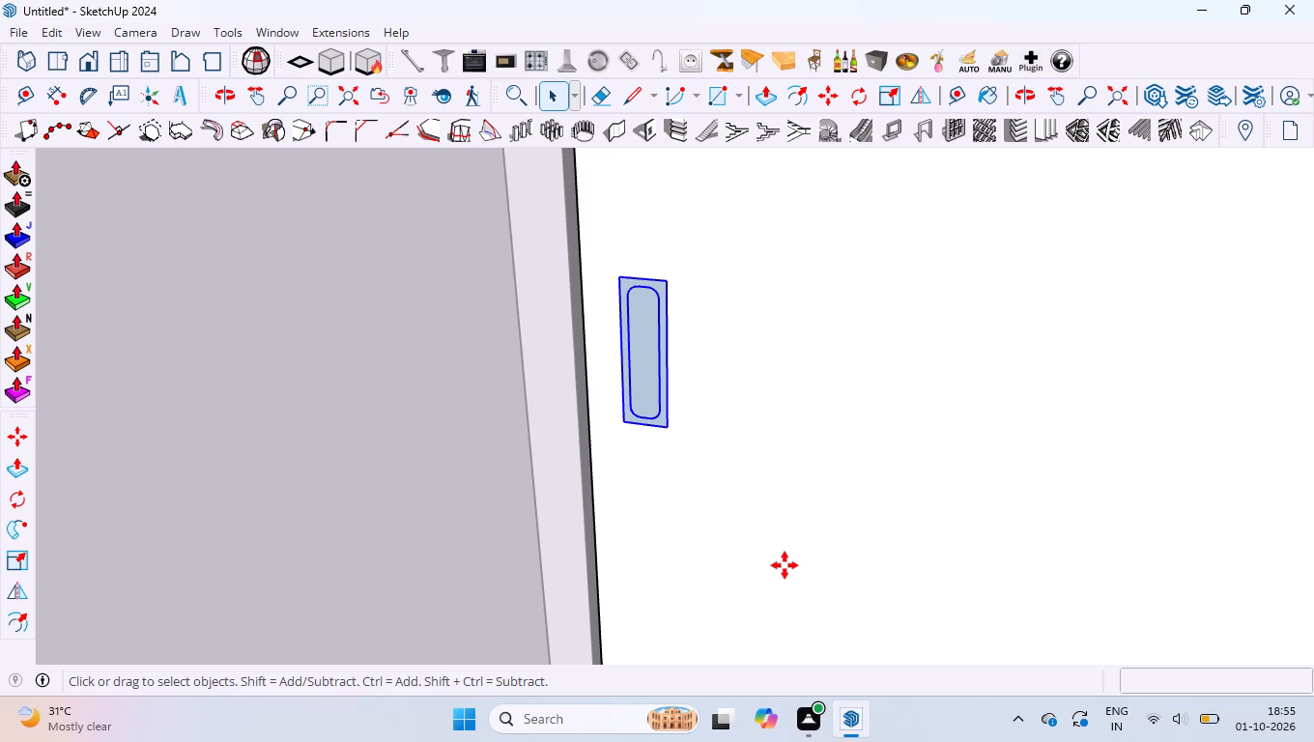
{"action": "scroll", "coordinate": [724, 384], "scroll_direction": "up", "scroll_amount": 2}
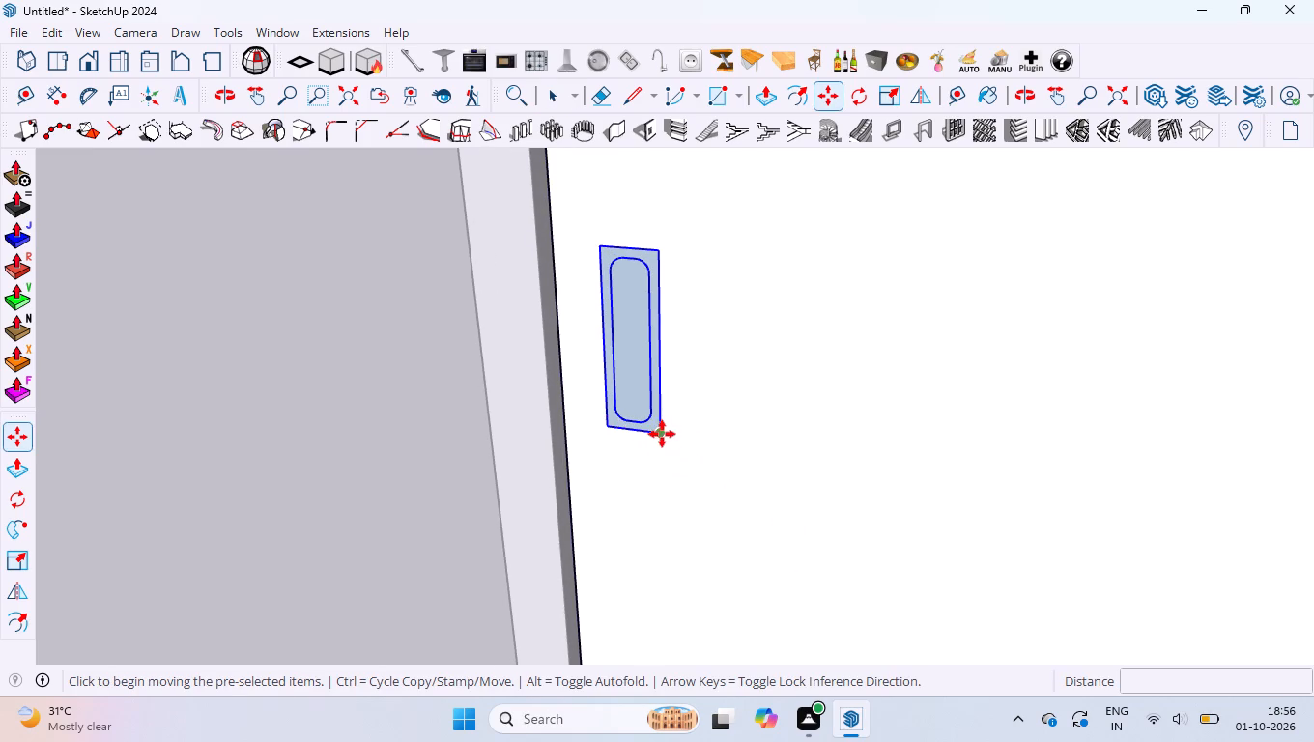
{"action": "left_click", "coordinate": [662, 434]}
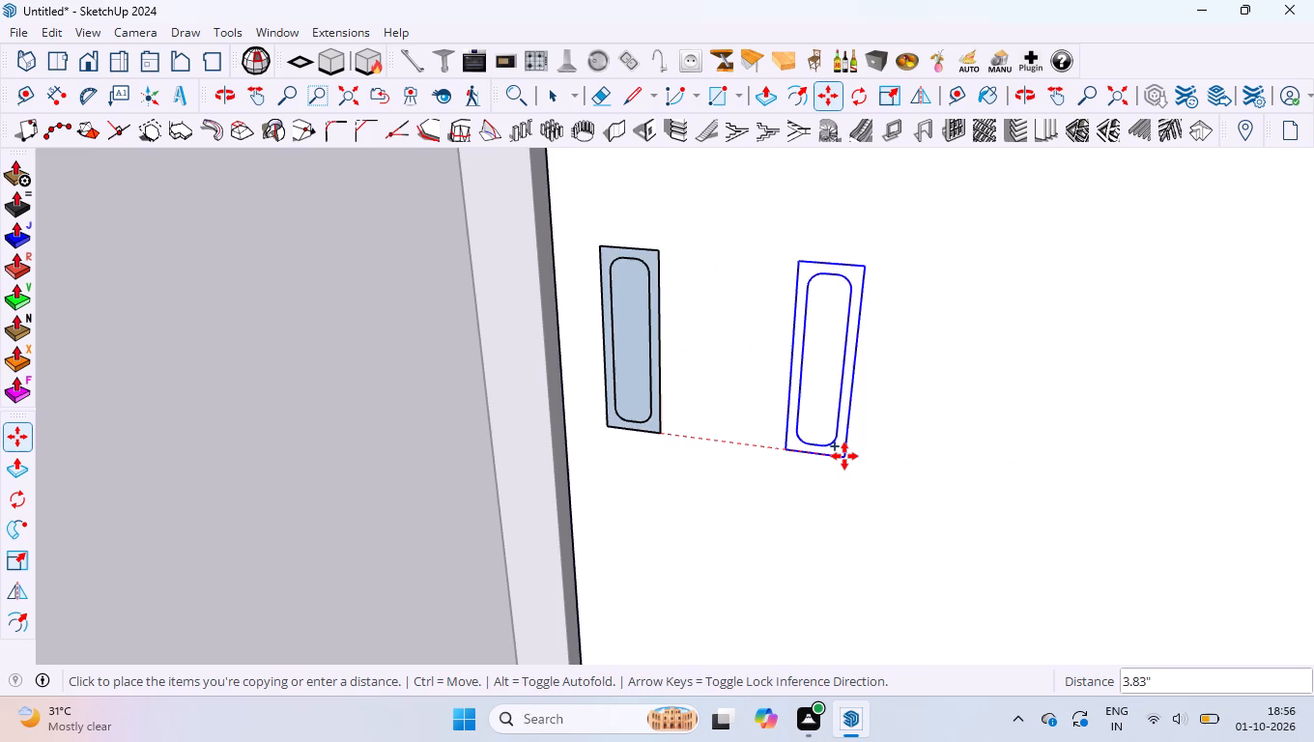
{"action": "key", "text": "Right"}
{"action": "scroll", "coordinate": [843, 454], "scroll_direction": "down", "scroll_amount": 7}
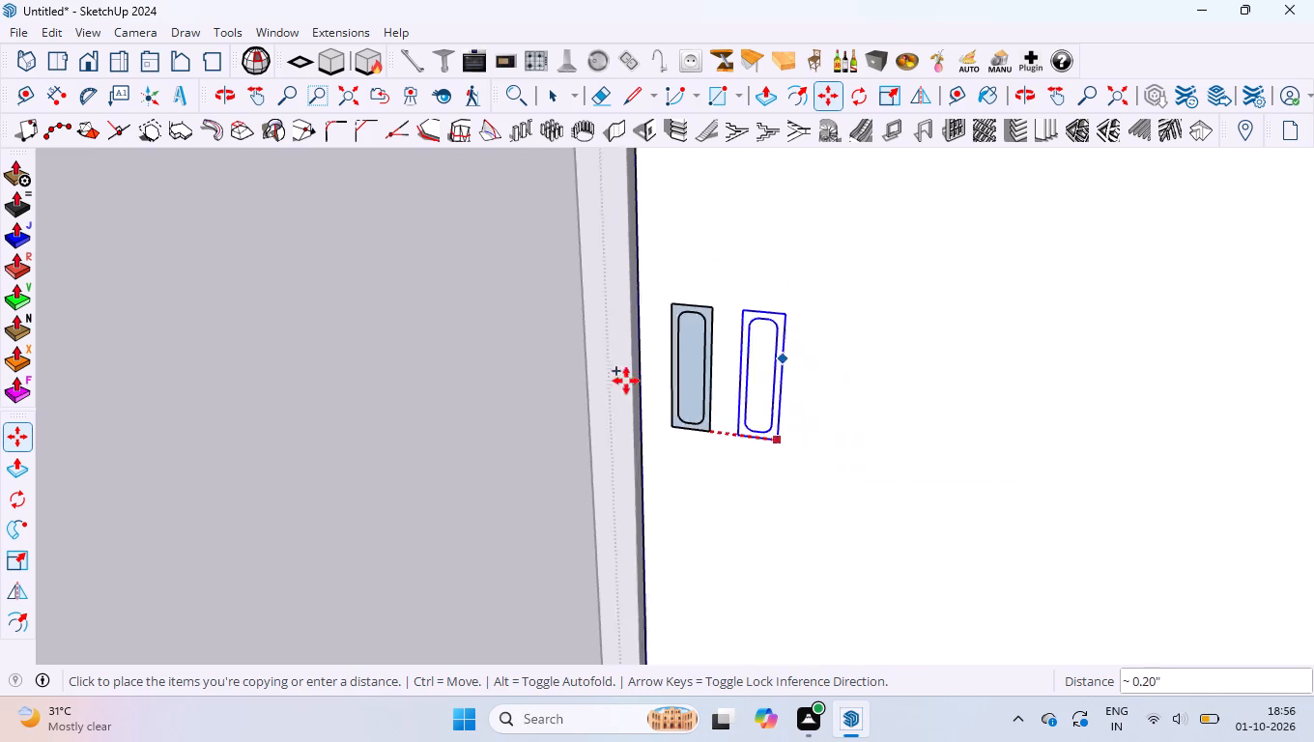
{"action": "scroll", "coordinate": [415, 335], "scroll_direction": "down", "scroll_amount": 9}
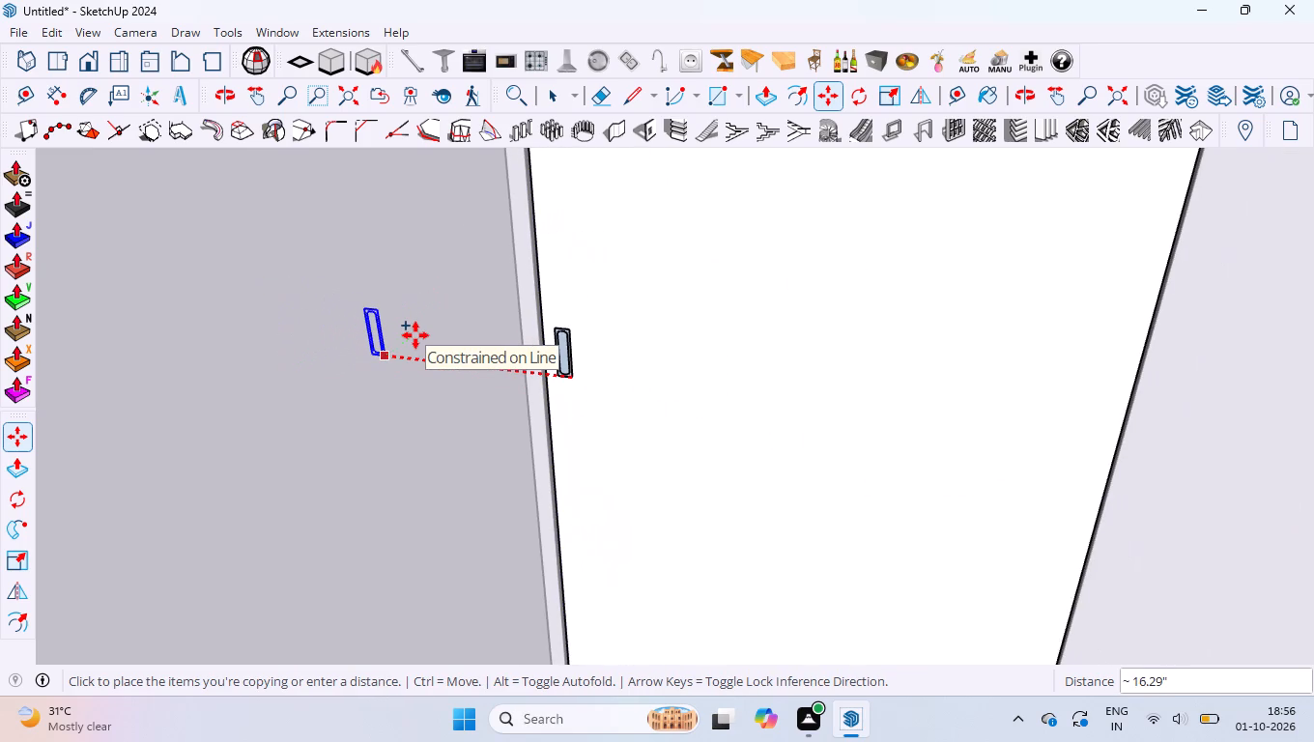
{"action": "left_click", "coordinate": [415, 335]}
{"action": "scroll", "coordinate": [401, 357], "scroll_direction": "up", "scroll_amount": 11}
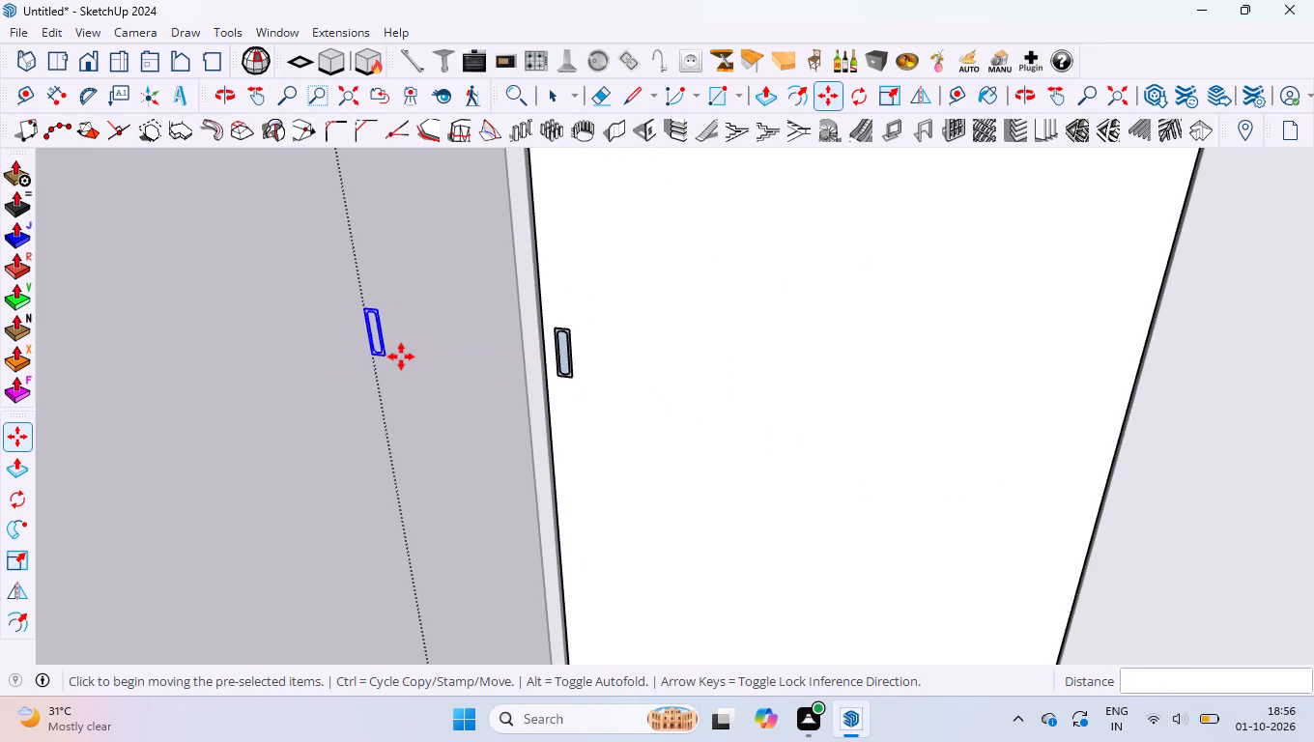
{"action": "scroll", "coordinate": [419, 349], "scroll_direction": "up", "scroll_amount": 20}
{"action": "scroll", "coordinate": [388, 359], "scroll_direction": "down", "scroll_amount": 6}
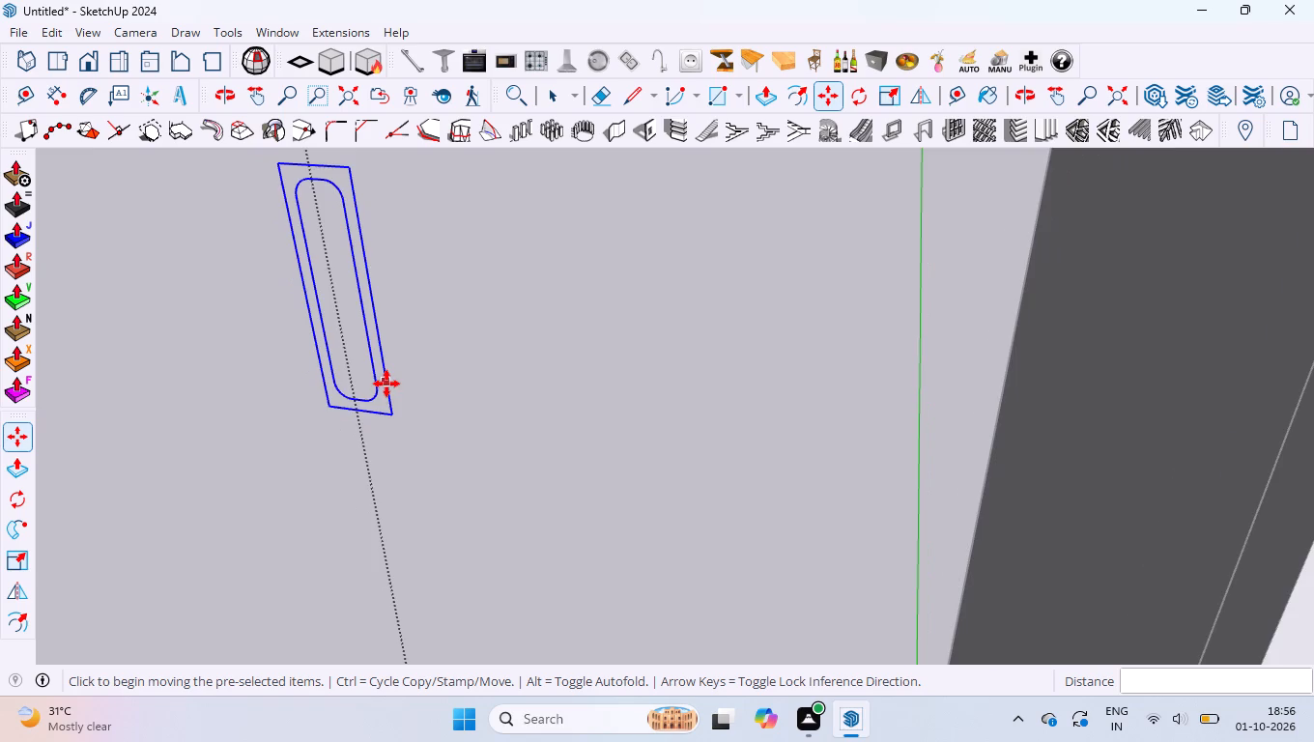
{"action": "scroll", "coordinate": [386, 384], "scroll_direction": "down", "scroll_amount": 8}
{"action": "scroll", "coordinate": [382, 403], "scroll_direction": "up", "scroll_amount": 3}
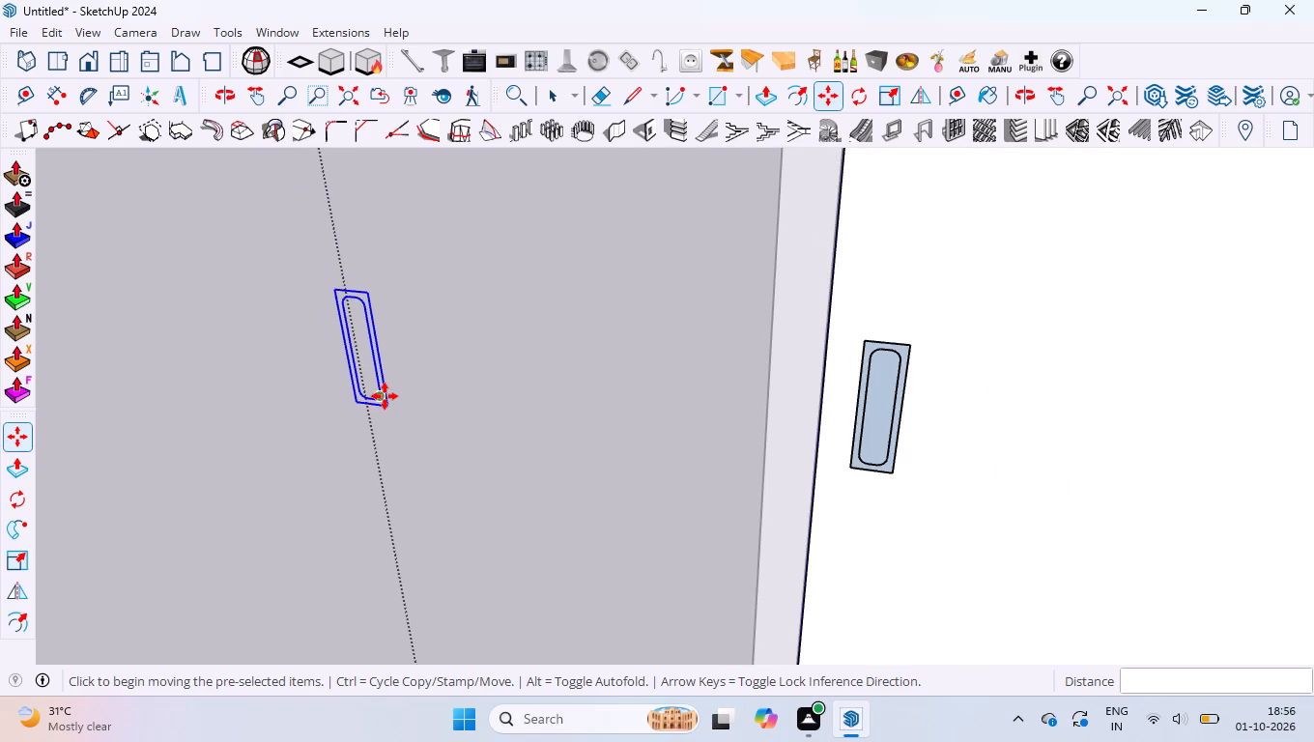
Delete the copied handle outline lying clear of the shutter's outer edge, and close the sliding shutter for editing.
{"action": "key", "text": "space"}
{"action": "left_click_drag", "start_coordinate": [288, 242], "coordinate": [439, 433]}
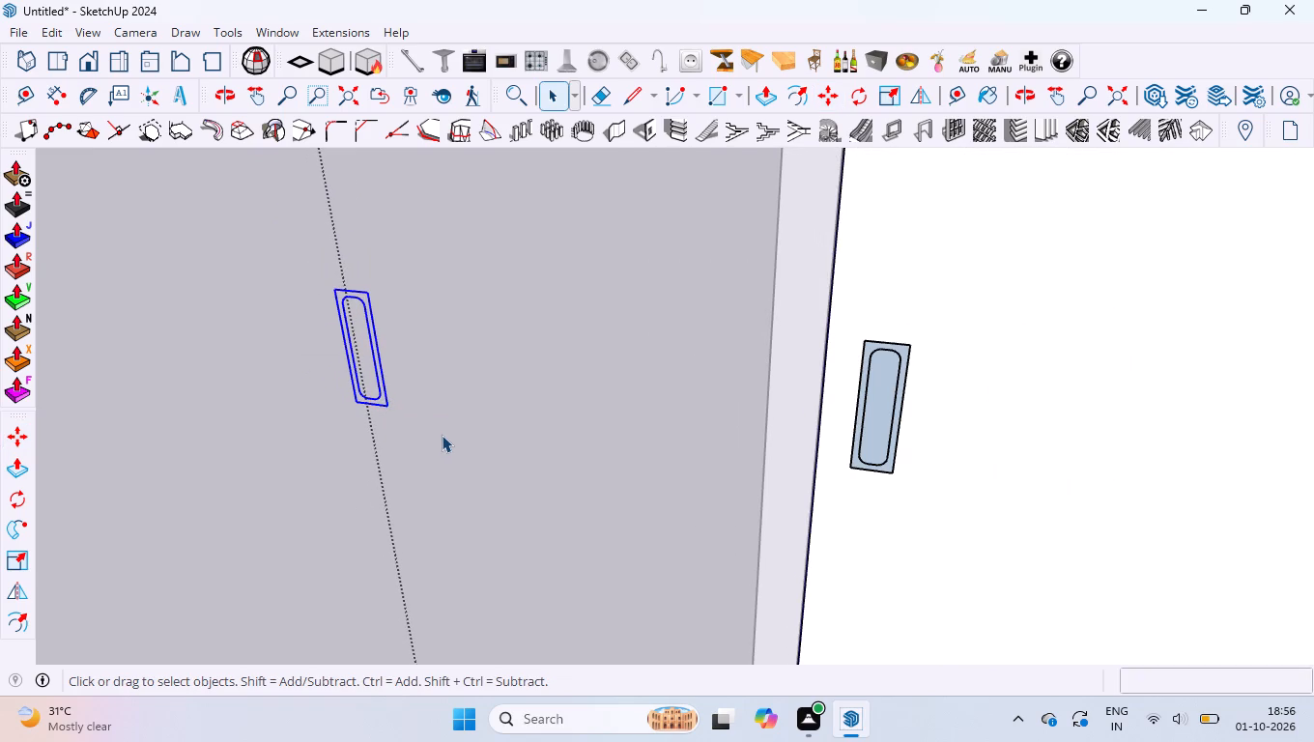
{"action": "key", "text": "Delete"}
{"action": "scroll", "coordinate": [398, 420], "scroll_direction": "down", "scroll_amount": 10}
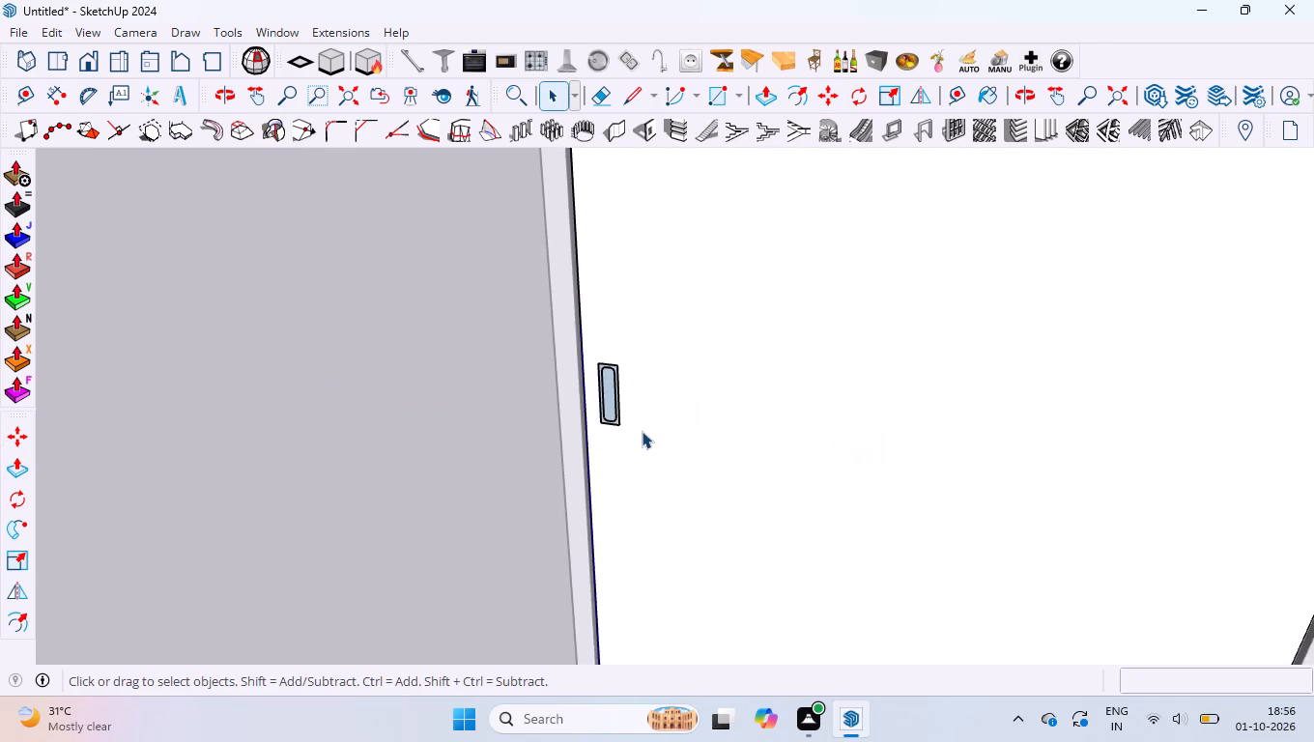
{"action": "scroll", "coordinate": [643, 426], "scroll_direction": "up", "scroll_amount": 3}
{"action": "key", "text": "t"}
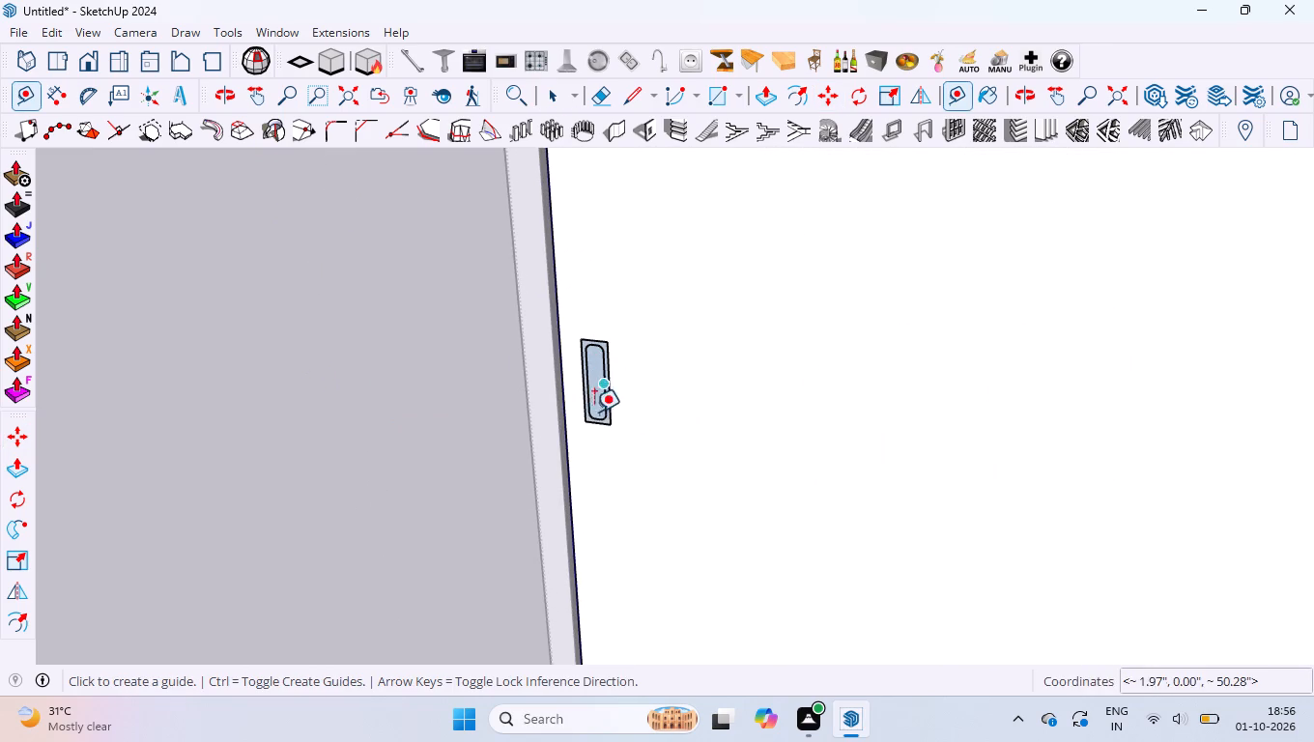
{"action": "scroll", "coordinate": [598, 369], "scroll_direction": "down", "scroll_amount": 15}
{"action": "scroll", "coordinate": [635, 460], "scroll_direction": "down", "scroll_amount": 5}
{"action": "key", "text": "space"}
{"action": "scroll", "coordinate": [671, 610], "scroll_direction": "up", "scroll_amount": 4}
{"action": "left_click", "coordinate": [438, 552]}
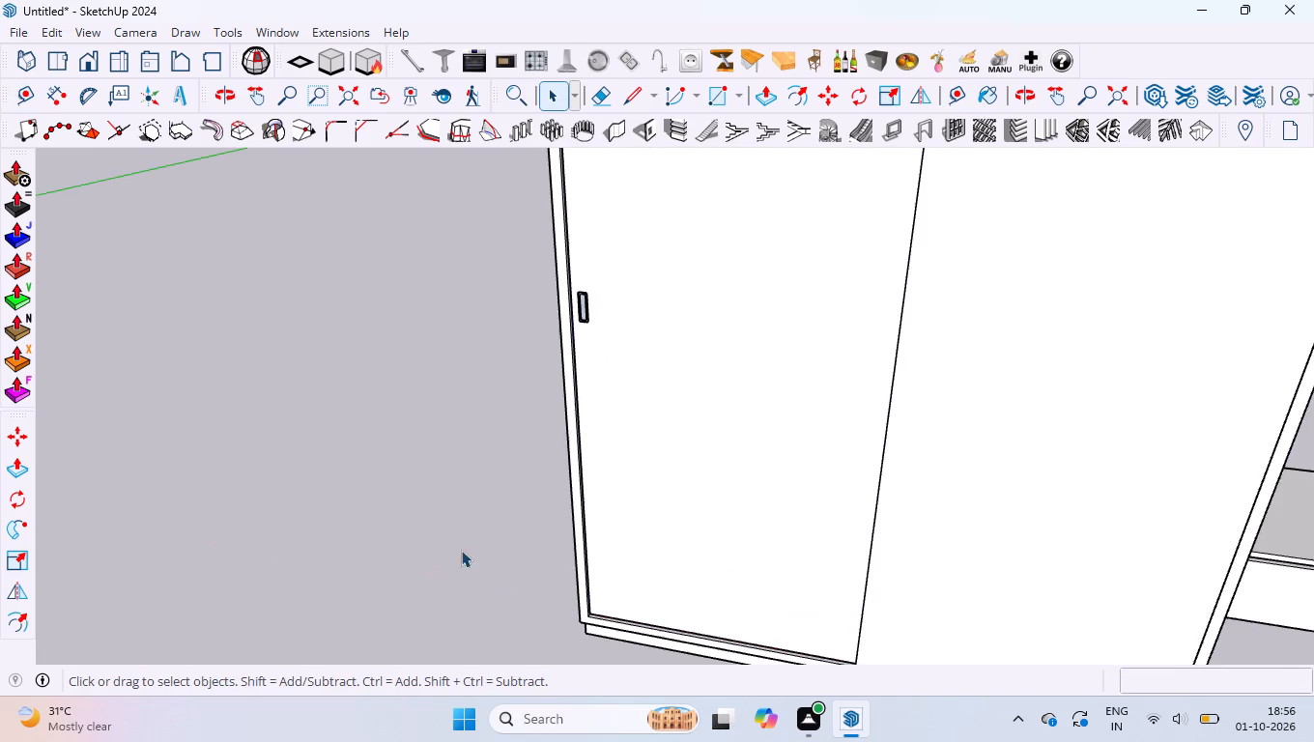
Place a horizontal guide about 48.32" above the sliding shutter's bottom edge, along the flush handle's lower edge.
{"action": "scroll", "coordinate": [623, 594], "scroll_direction": "up", "scroll_amount": 4}
{"action": "key", "text": "t"}
{"action": "scroll", "coordinate": [615, 618], "scroll_direction": "up", "scroll_amount": 4}
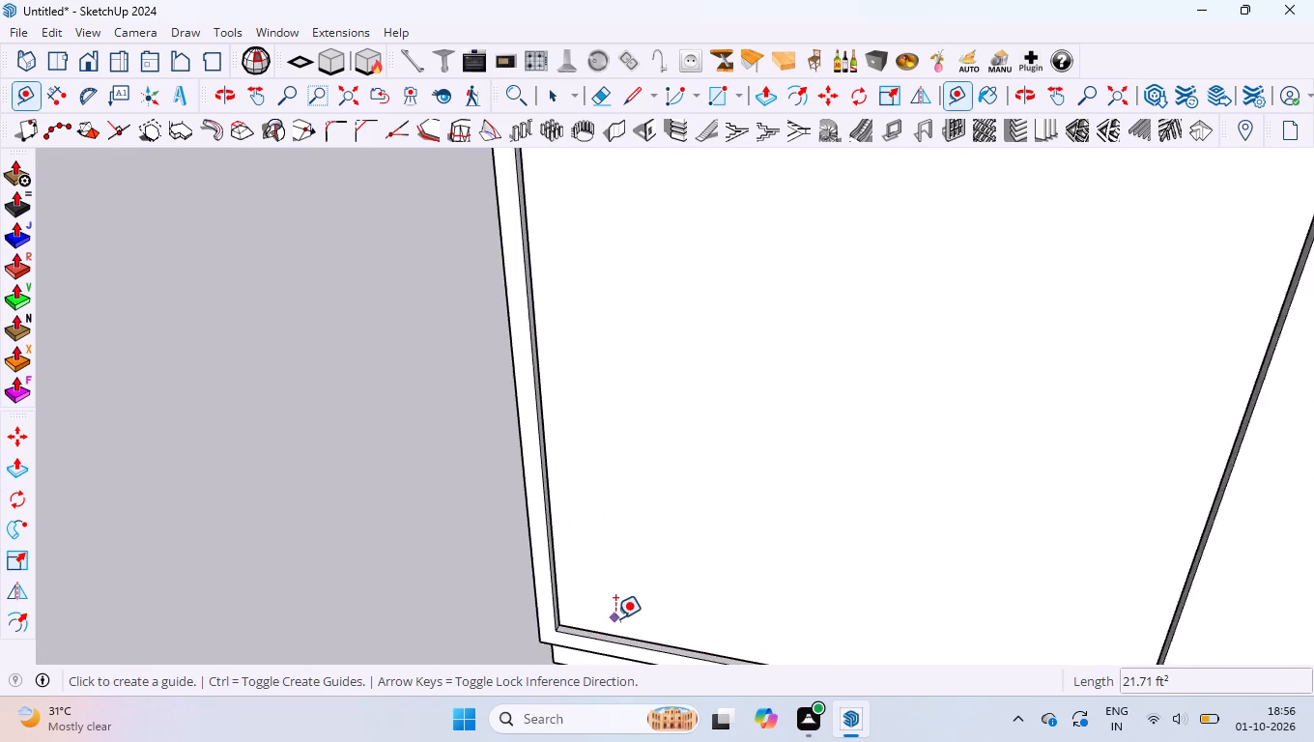
{"action": "left_click", "coordinate": [603, 634]}
{"action": "scroll", "coordinate": [615, 578], "scroll_direction": "down", "scroll_amount": 8}
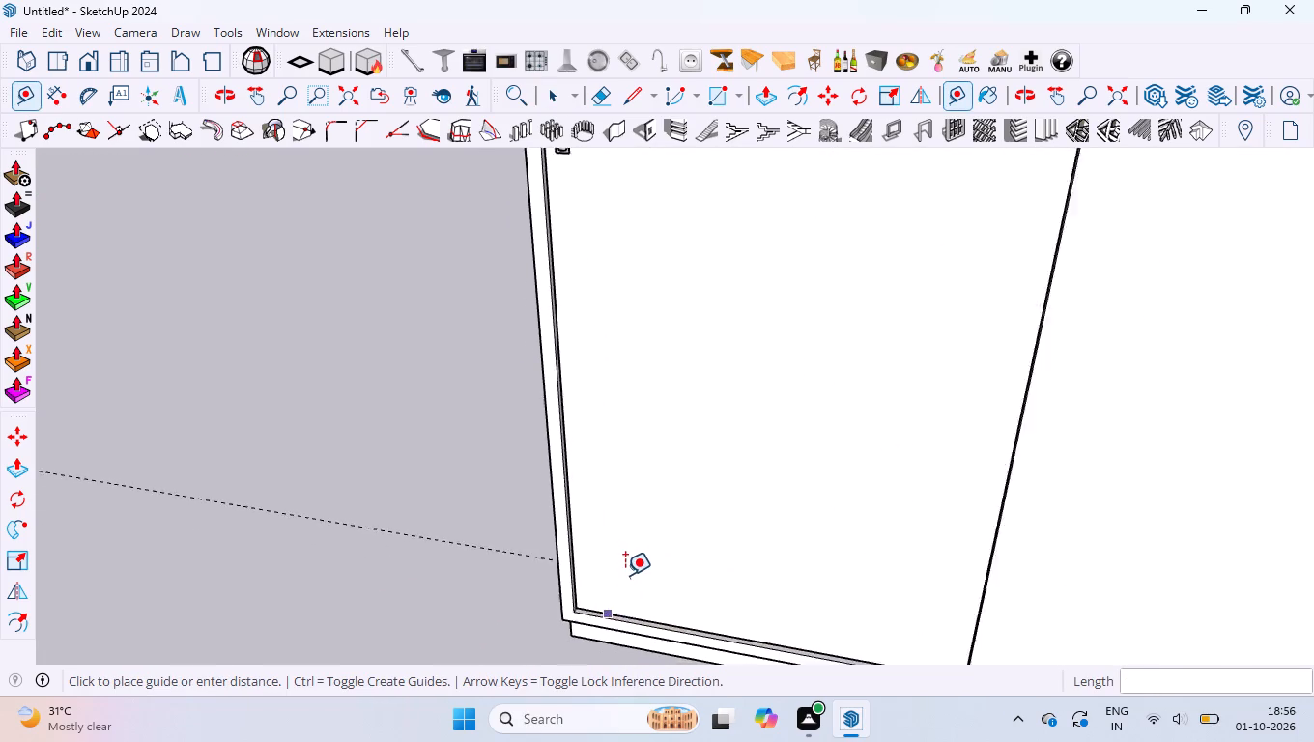
{"action": "scroll", "coordinate": [625, 575], "scroll_direction": "down", "scroll_amount": 6}
{"action": "scroll", "coordinate": [579, 409], "scroll_direction": "up", "scroll_amount": 17}
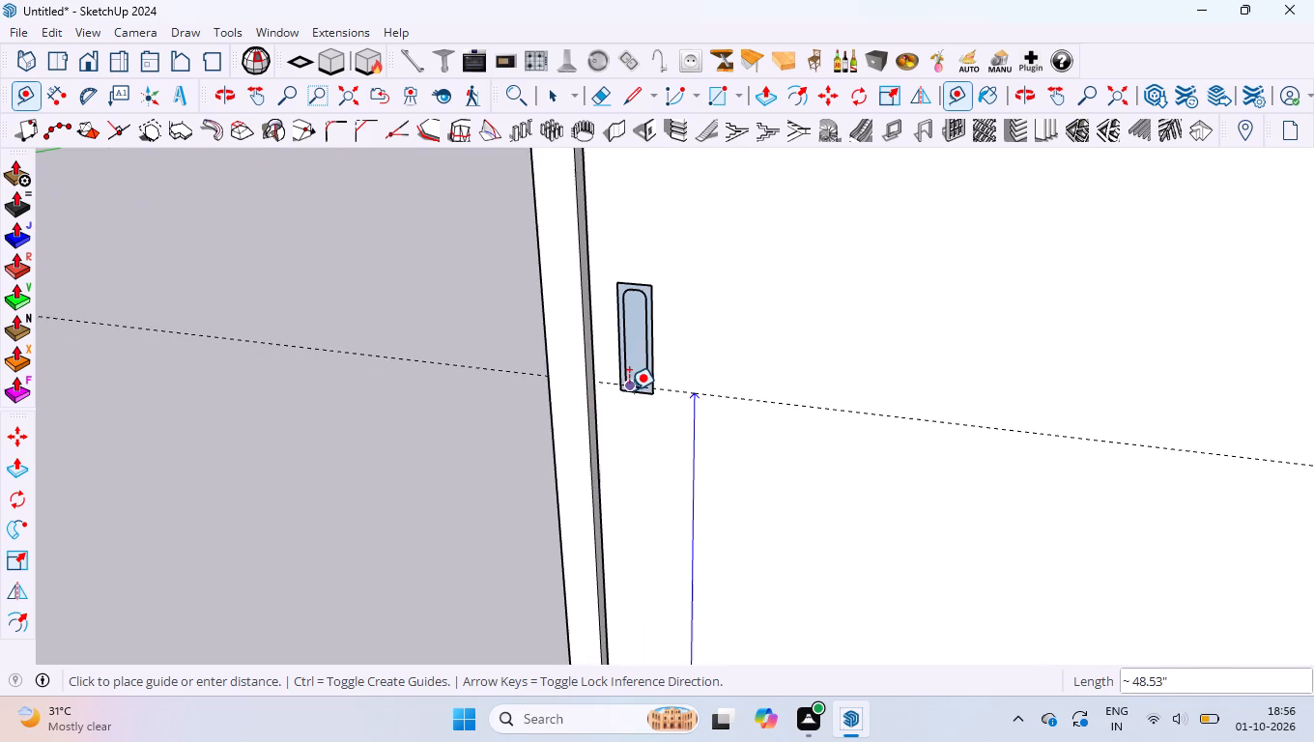
{"action": "scroll", "coordinate": [627, 374], "scroll_direction": "up", "scroll_amount": 3}
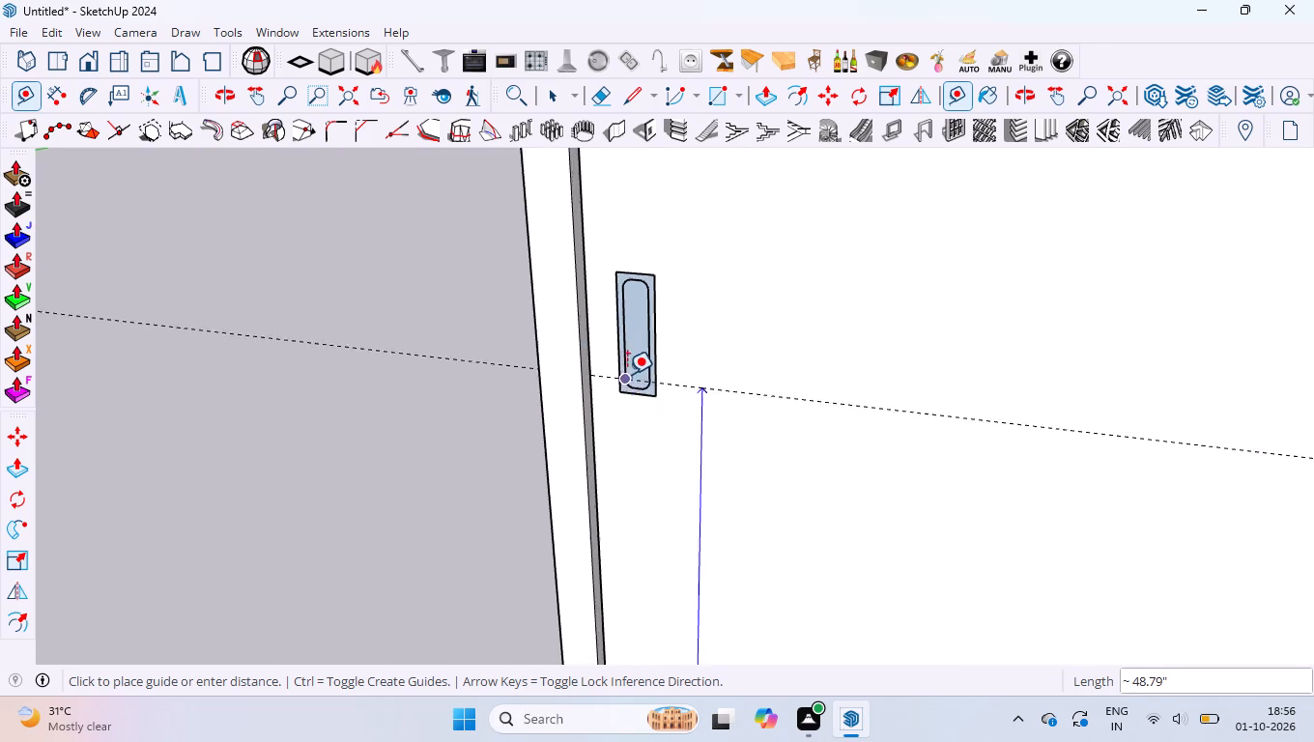
{"action": "scroll", "coordinate": [627, 374], "scroll_direction": "up", "scroll_amount": 7}
{"action": "left_click", "coordinate": [701, 408]}
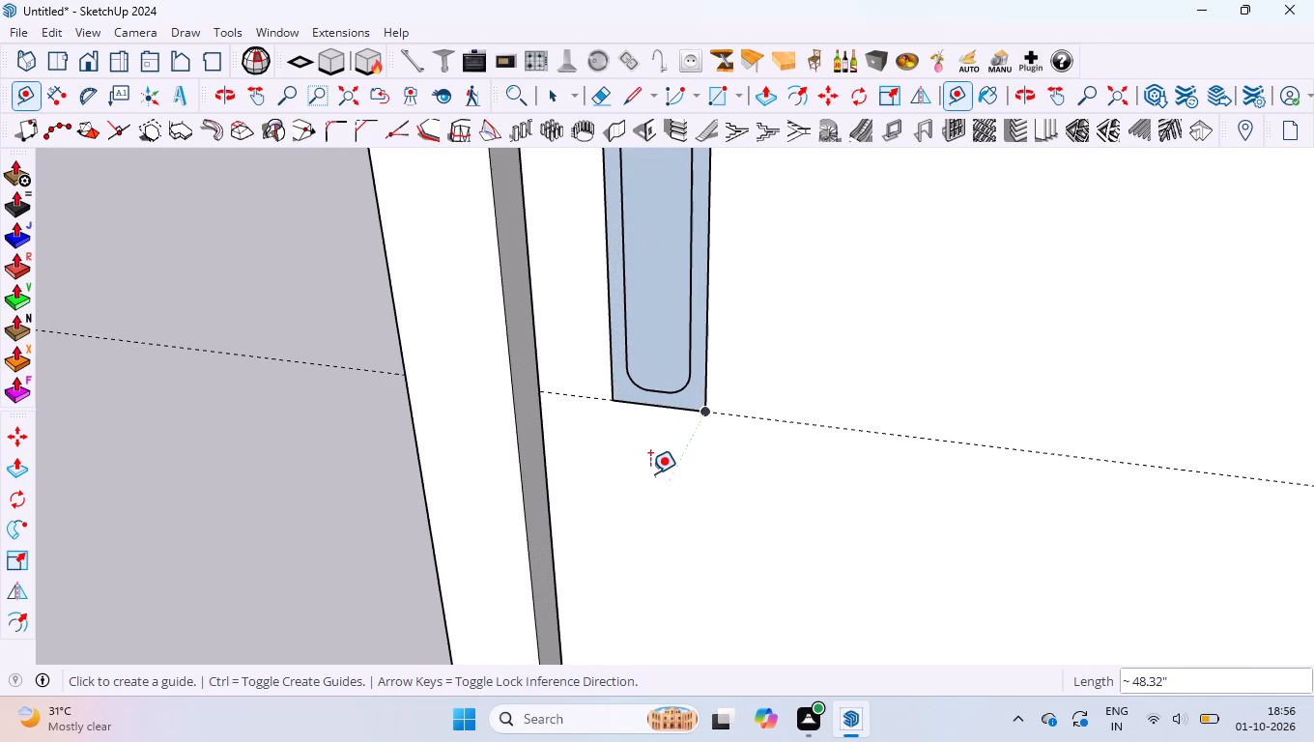
Measure the gap between the shutter's outer vertical edge and the flush handle's side.
{"action": "scroll", "coordinate": [650, 473], "scroll_direction": "down", "scroll_amount": 4}
{"action": "scroll", "coordinate": [607, 361], "scroll_direction": "up", "scroll_amount": 4}
{"action": "left_click", "coordinate": [534, 342]}
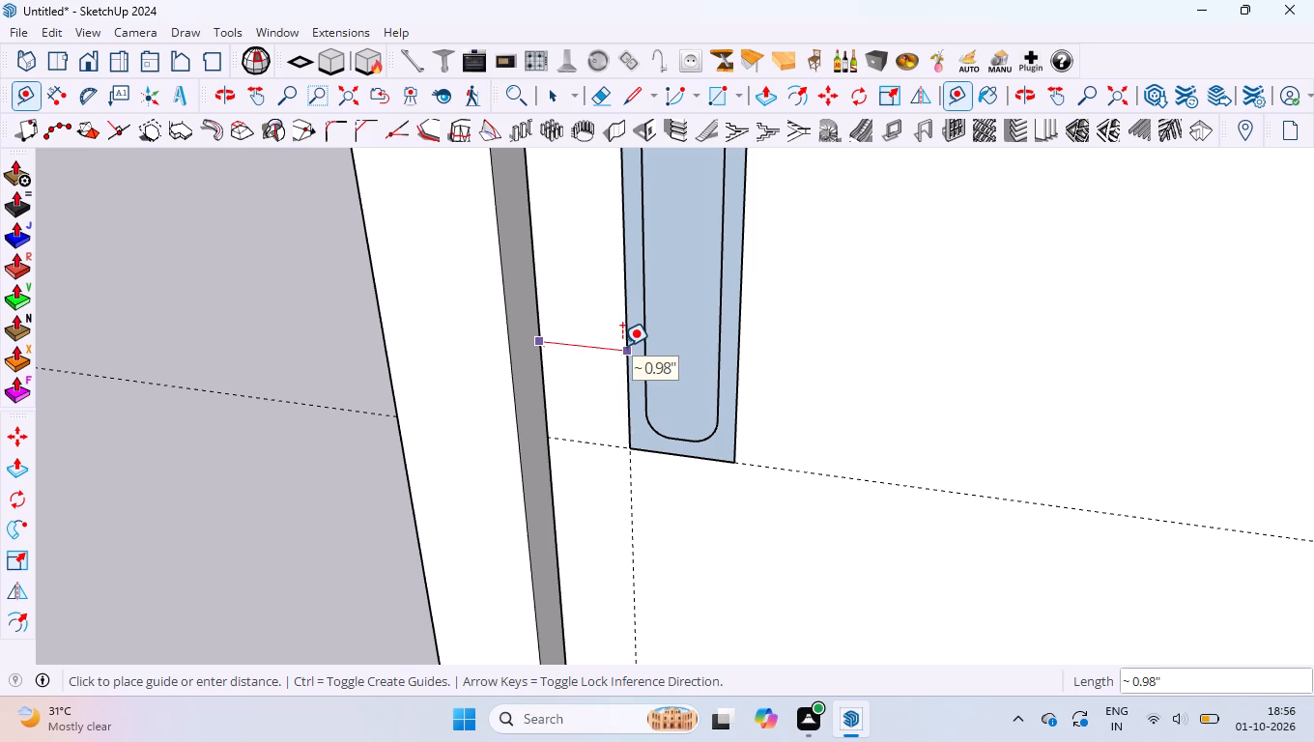
{"action": "key", "text": "space"}
Place a vertical guide 0.98" inside the outer vertical edge of the second sliding shutter, on the box unit side.
{"action": "scroll", "coordinate": [596, 345], "scroll_direction": "down", "scroll_amount": 20}
{"action": "scroll", "coordinate": [596, 345], "scroll_direction": "down", "scroll_amount": 5}
{"action": "scroll", "coordinate": [486, 328], "scroll_direction": "down", "scroll_amount": 5}
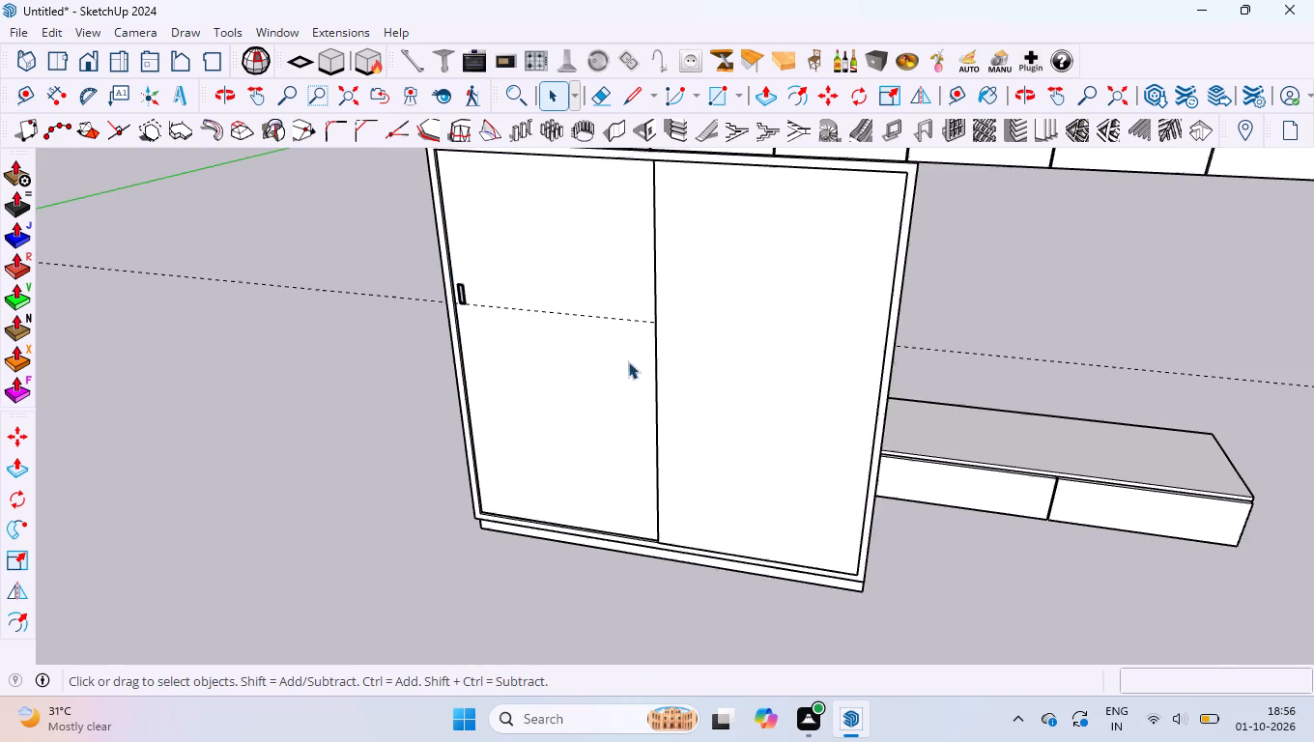
{"action": "scroll", "coordinate": [768, 309], "scroll_direction": "up", "scroll_amount": 20}
{"action": "scroll", "coordinate": [768, 309], "scroll_direction": "up", "scroll_amount": 2}
{"action": "key", "text": "t"}
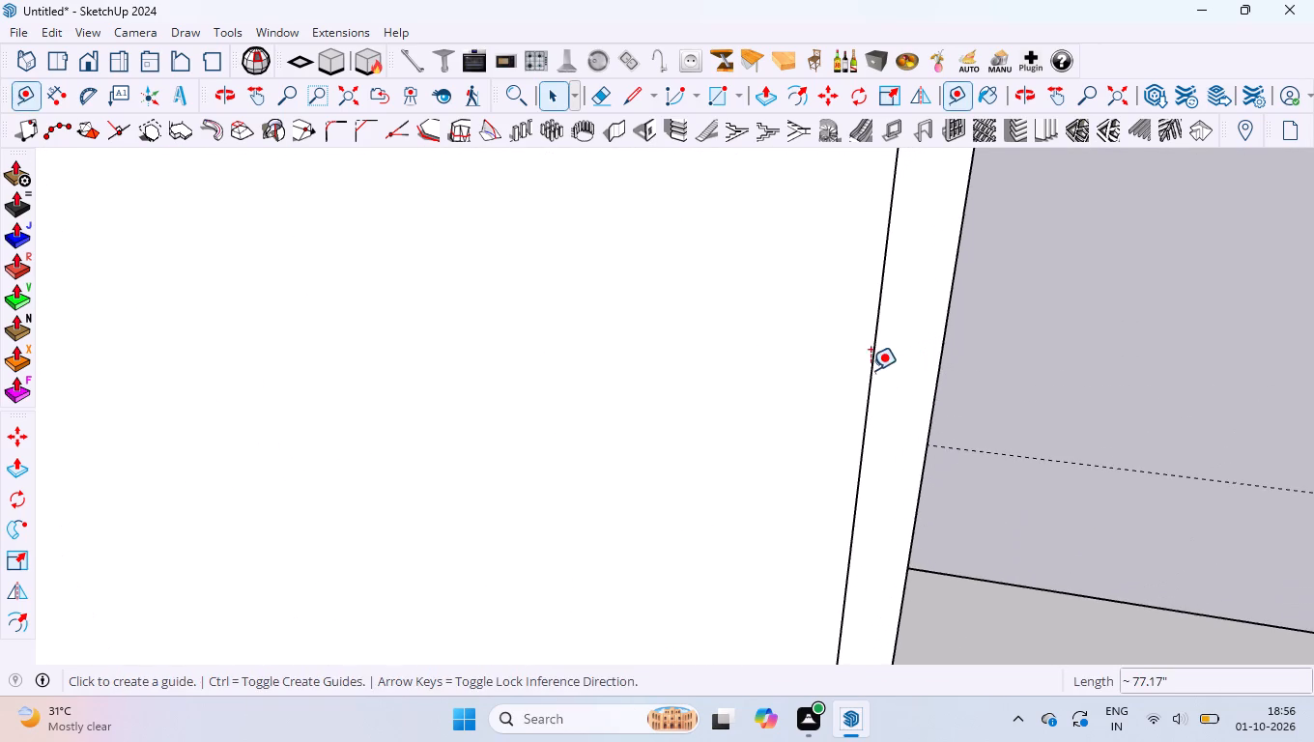
{"action": "scroll", "coordinate": [870, 372], "scroll_direction": "up", "scroll_amount": 1}
{"action": "middle_click_drag", "start_coordinate": [870, 372], "coordinate": [900, 400]}
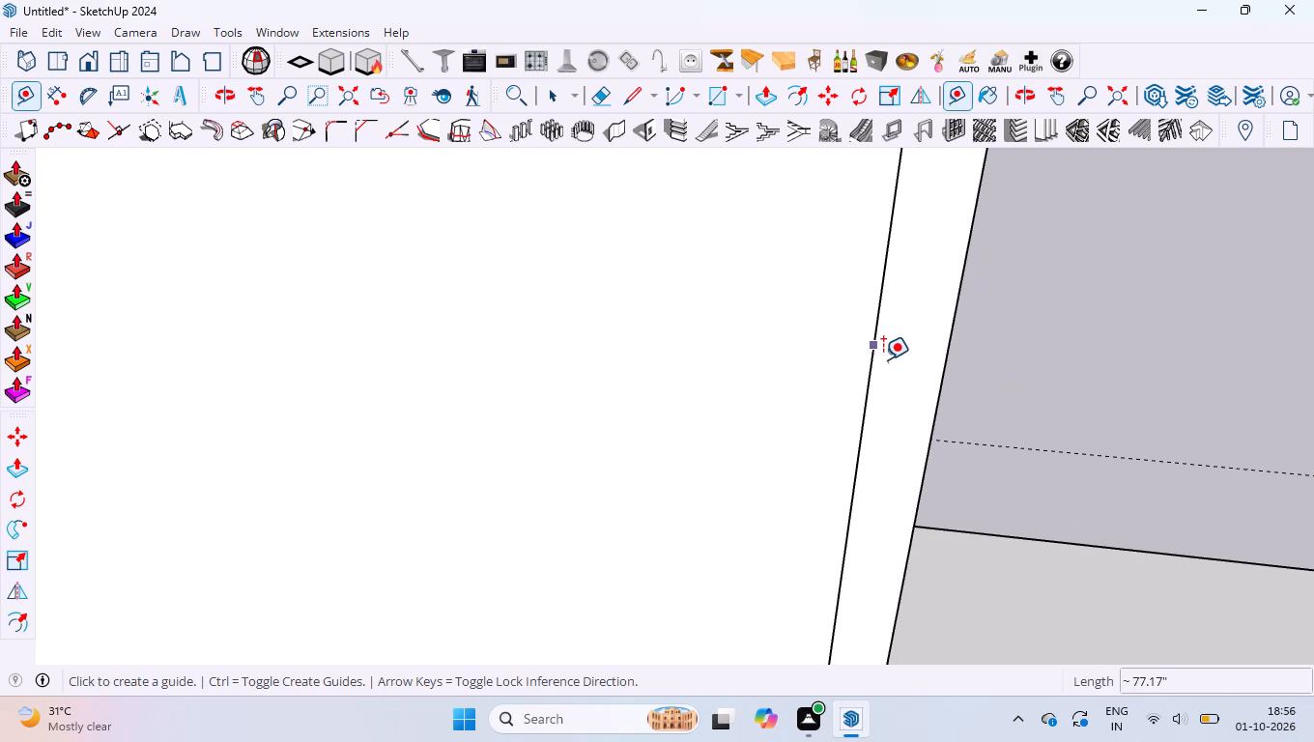
{"action": "left_click", "coordinate": [876, 350]}
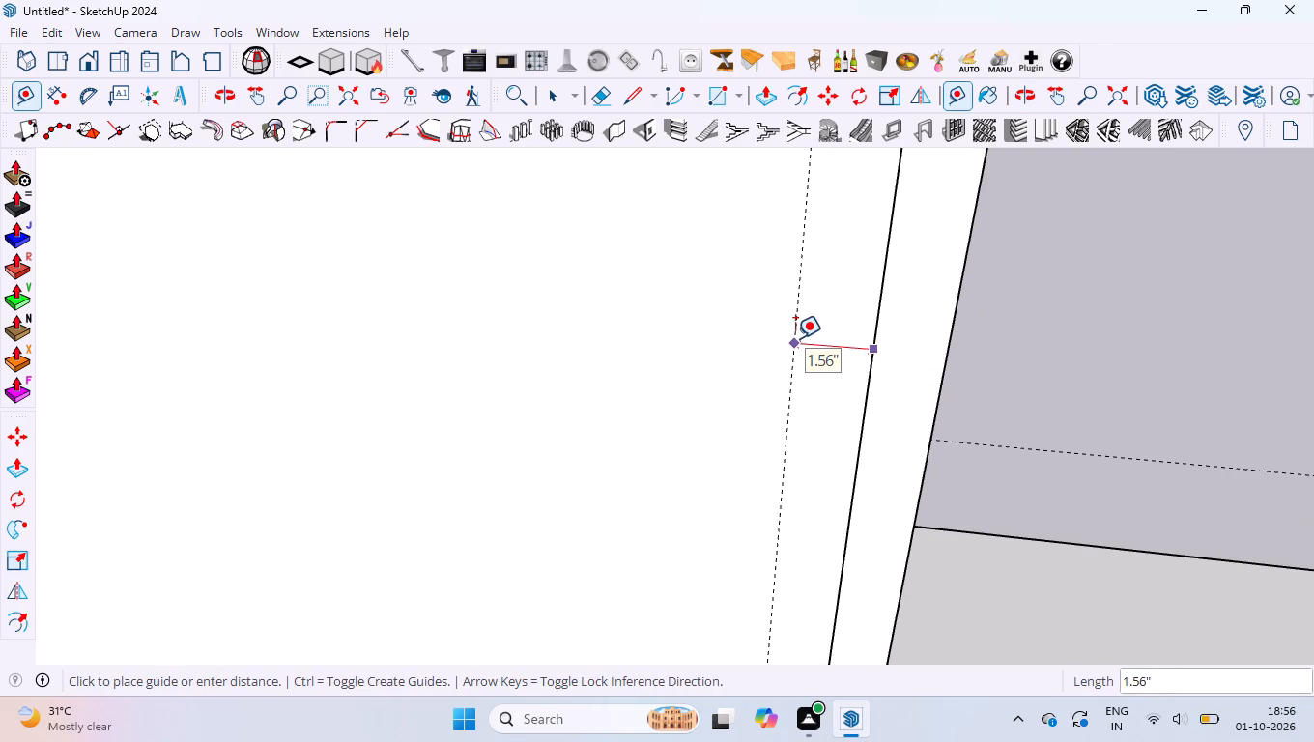
{"action": "type", "text": "0.98\""}
{"action": "key", "text": "Return"}
Place a horizontal guide up from the second shutter's bottom edge, level with the end of the first shutter's handle guide.
{"action": "scroll", "coordinate": [726, 372], "scroll_direction": "down", "scroll_amount": 20}
{"action": "scroll", "coordinate": [726, 372], "scroll_direction": "down", "scroll_amount": 1}
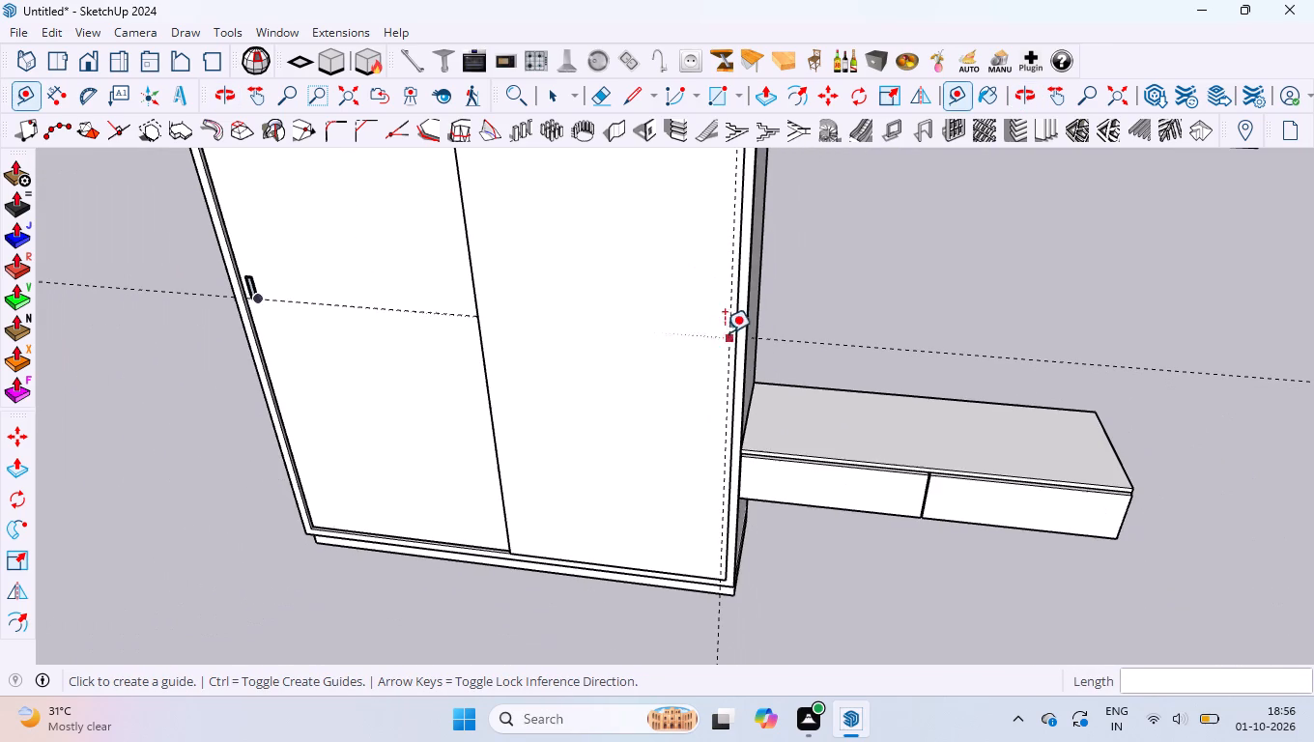
{"action": "scroll", "coordinate": [614, 573], "scroll_direction": "up", "scroll_amount": 8}
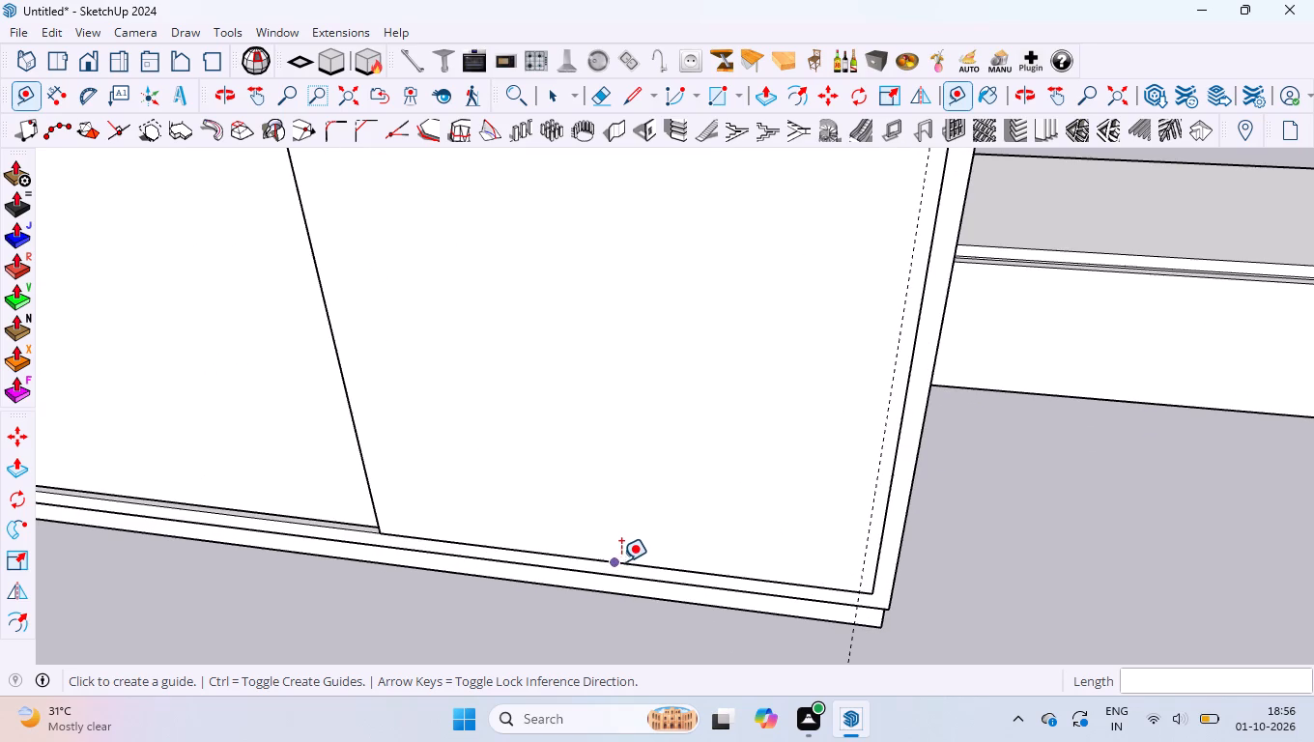
{"action": "left_click", "coordinate": [569, 556]}
{"action": "scroll", "coordinate": [599, 501], "scroll_direction": "down", "scroll_amount": 5}
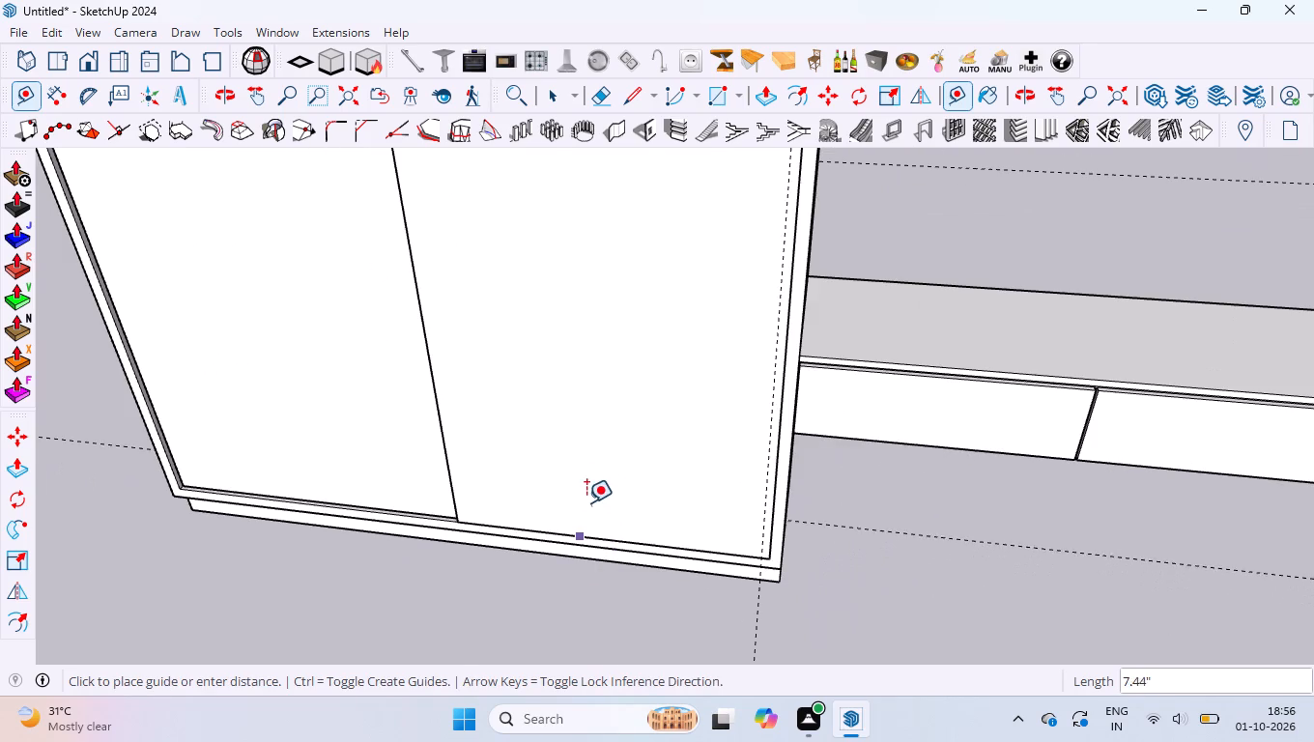
{"action": "key", "text": "Up"}
{"action": "scroll", "coordinate": [542, 494], "scroll_direction": "down", "scroll_amount": 7}
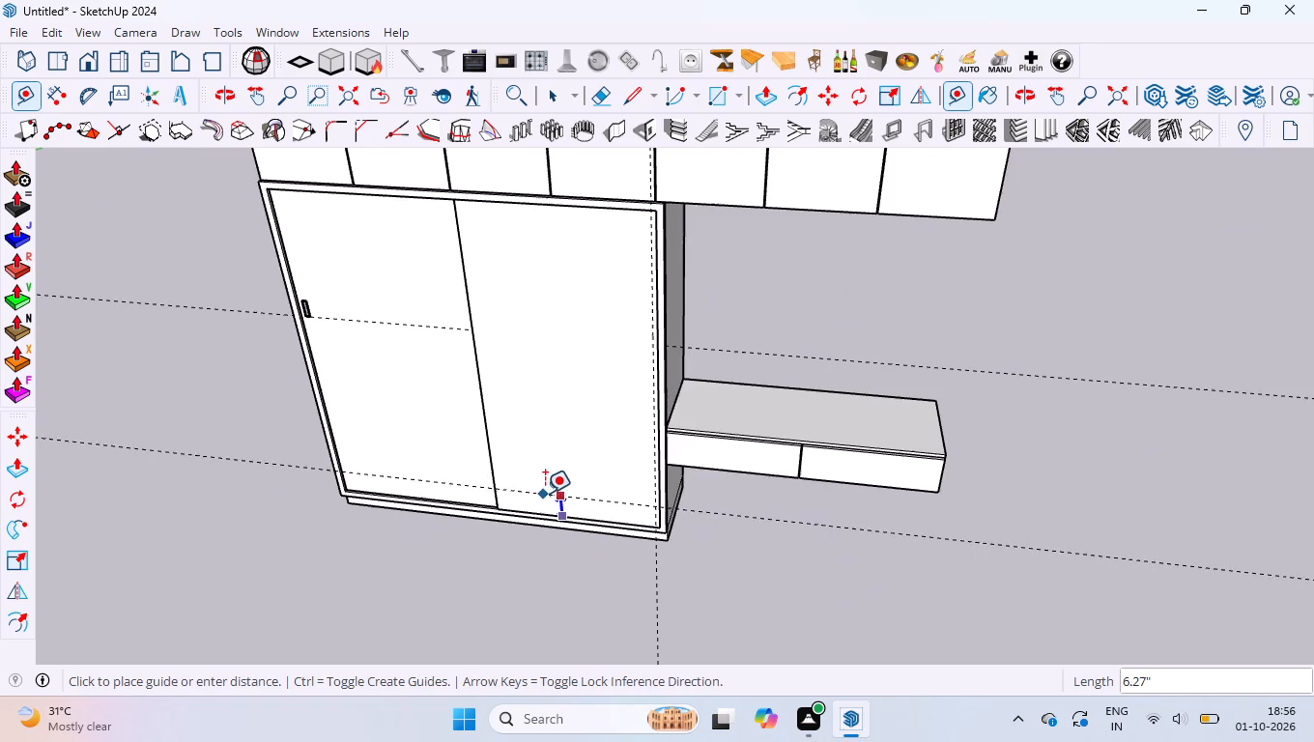
{"action": "scroll", "coordinate": [458, 330], "scroll_direction": "up", "scroll_amount": 9}
{"action": "scroll", "coordinate": [458, 330], "scroll_direction": "up", "scroll_amount": 14}
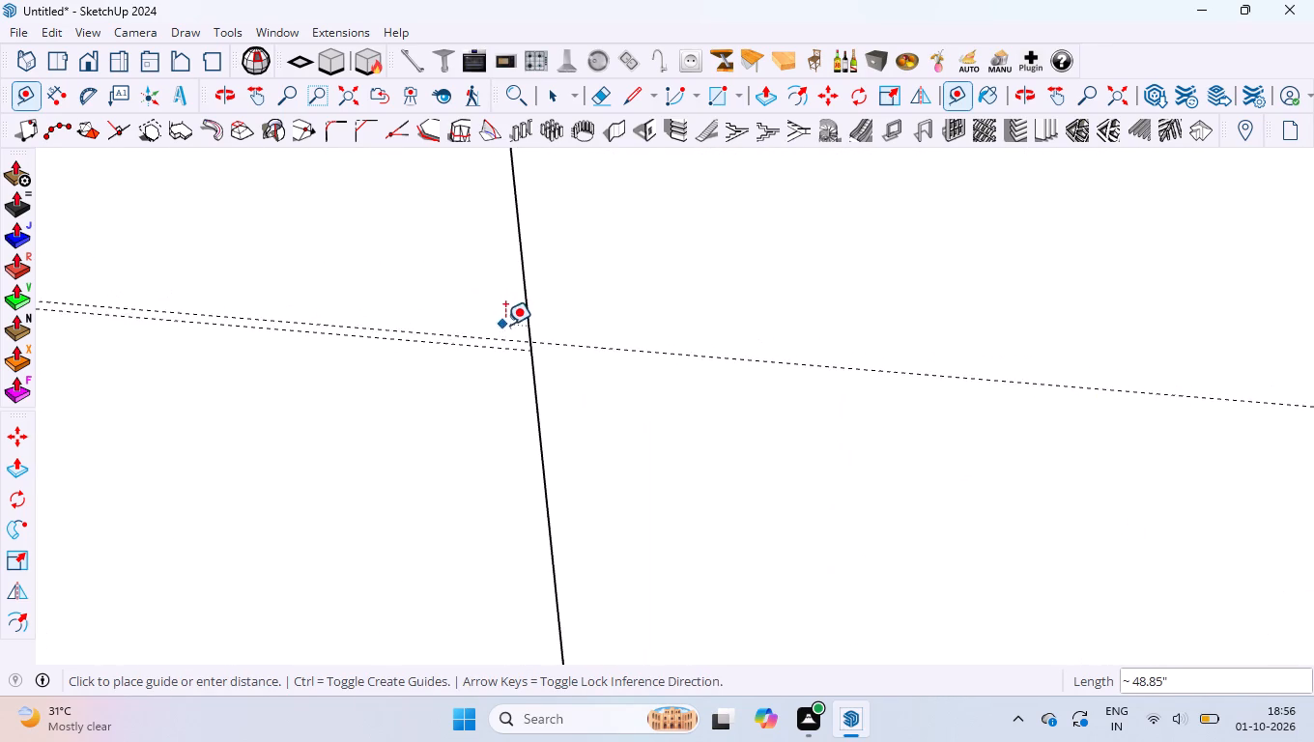
{"action": "scroll", "coordinate": [520, 352], "scroll_direction": "up", "scroll_amount": 6}
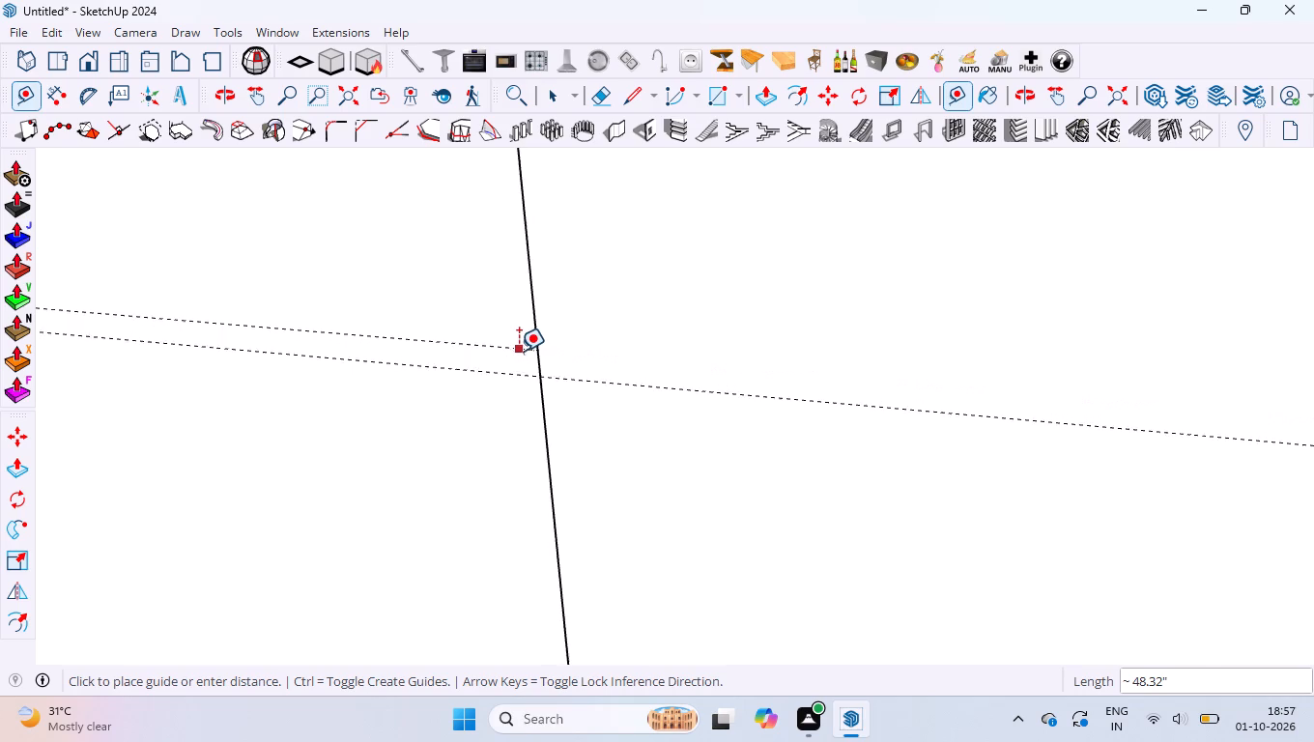
{"action": "scroll", "coordinate": [519, 351], "scroll_direction": "up", "scroll_amount": 8}
{"action": "middle_click_drag", "start_coordinate": [519, 351], "coordinate": [700, 350]}
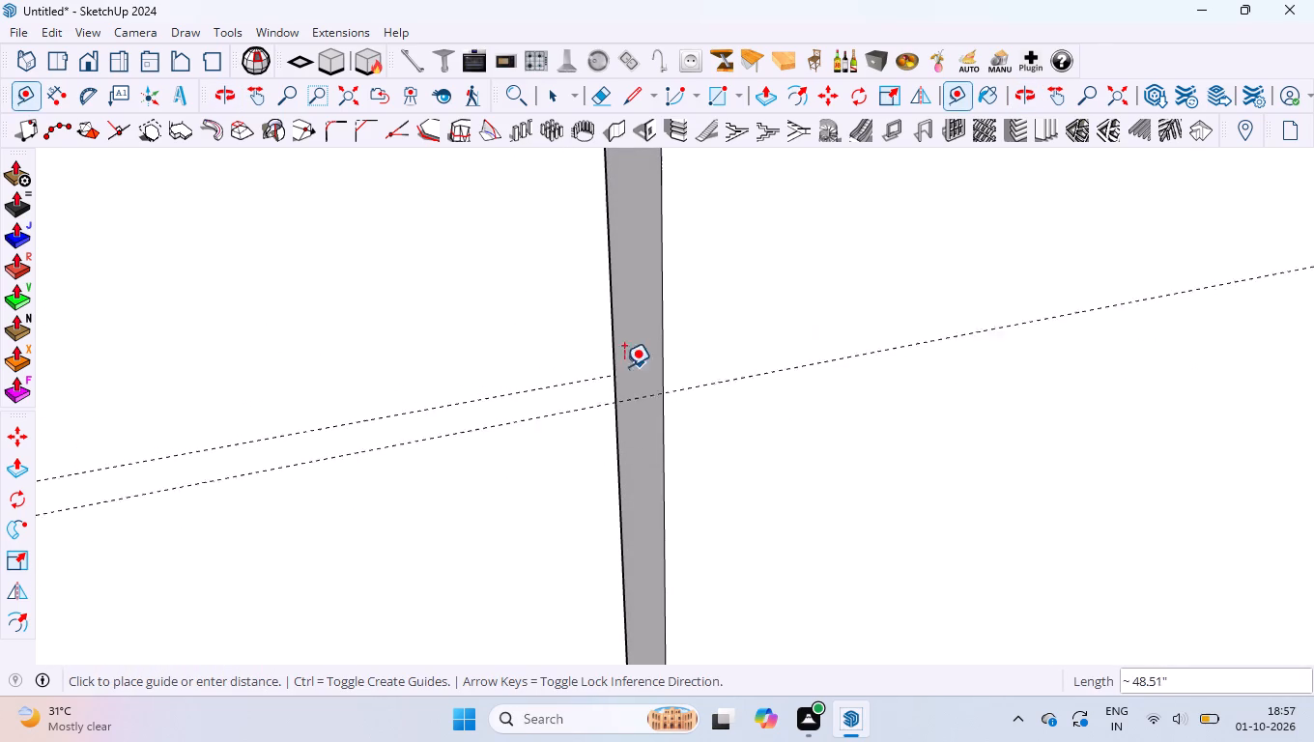
{"action": "left_click", "coordinate": [610, 373]}
{"action": "scroll", "coordinate": [590, 398], "scroll_direction": "down", "scroll_amount": 3}
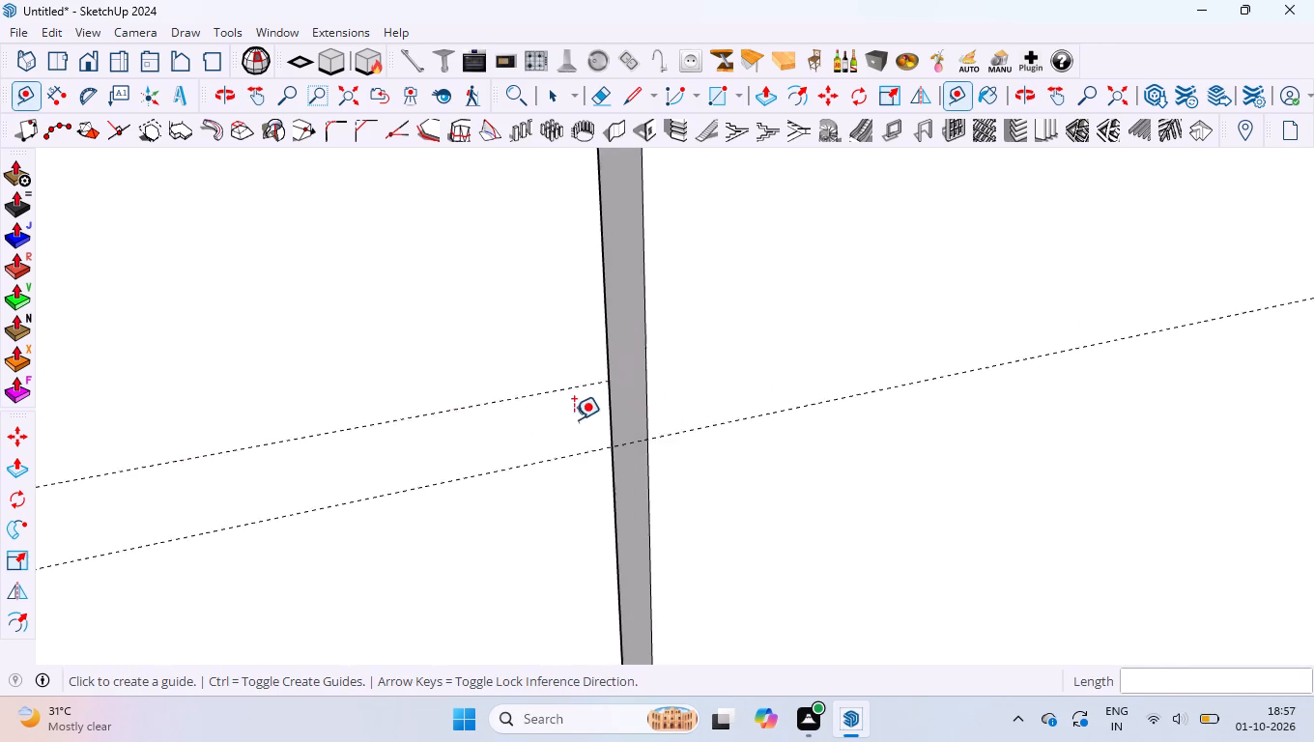
{"action": "scroll", "coordinate": [574, 419], "scroll_direction": "down", "scroll_amount": 20}
{"action": "scroll", "coordinate": [574, 419], "scroll_direction": "down", "scroll_amount": 12}
{"action": "key", "text": "c"}
{"action": "scroll", "coordinate": [486, 459], "scroll_direction": "down", "scroll_amount": 5}
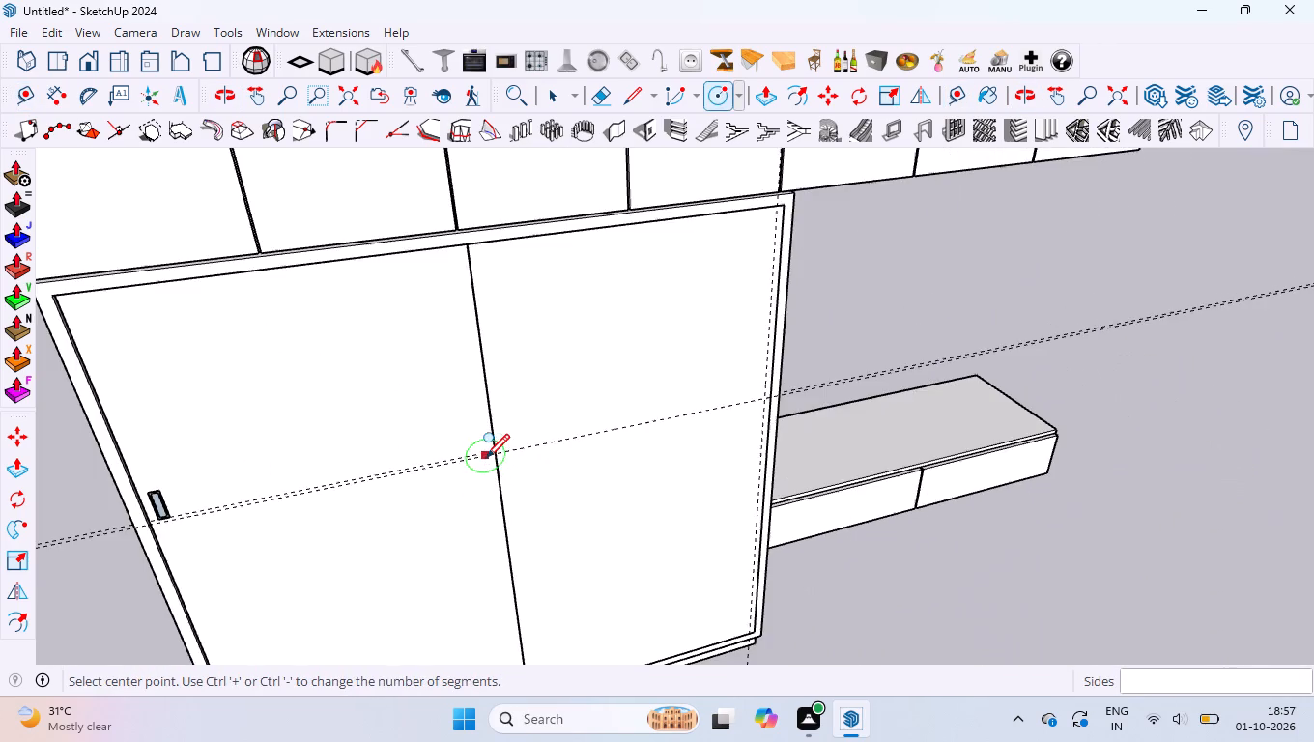
{"action": "key", "text": "space"}
{"action": "scroll", "coordinate": [486, 456], "scroll_direction": "down", "scroll_amount": 5}
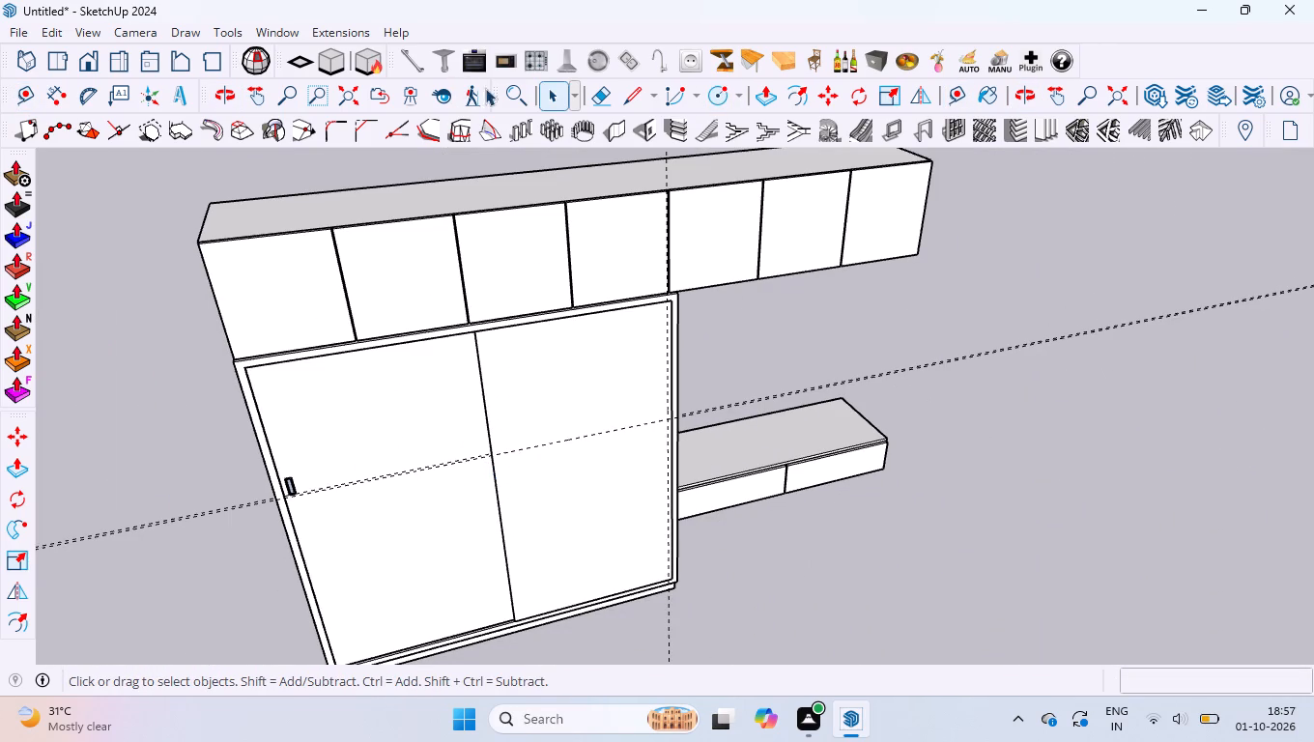
Load the "Flush handle for sliding doors" model from 3D Warehouse and place it on the second shutter's horizontal guide.
{"action": "left_click", "coordinate": [1155, 98]}
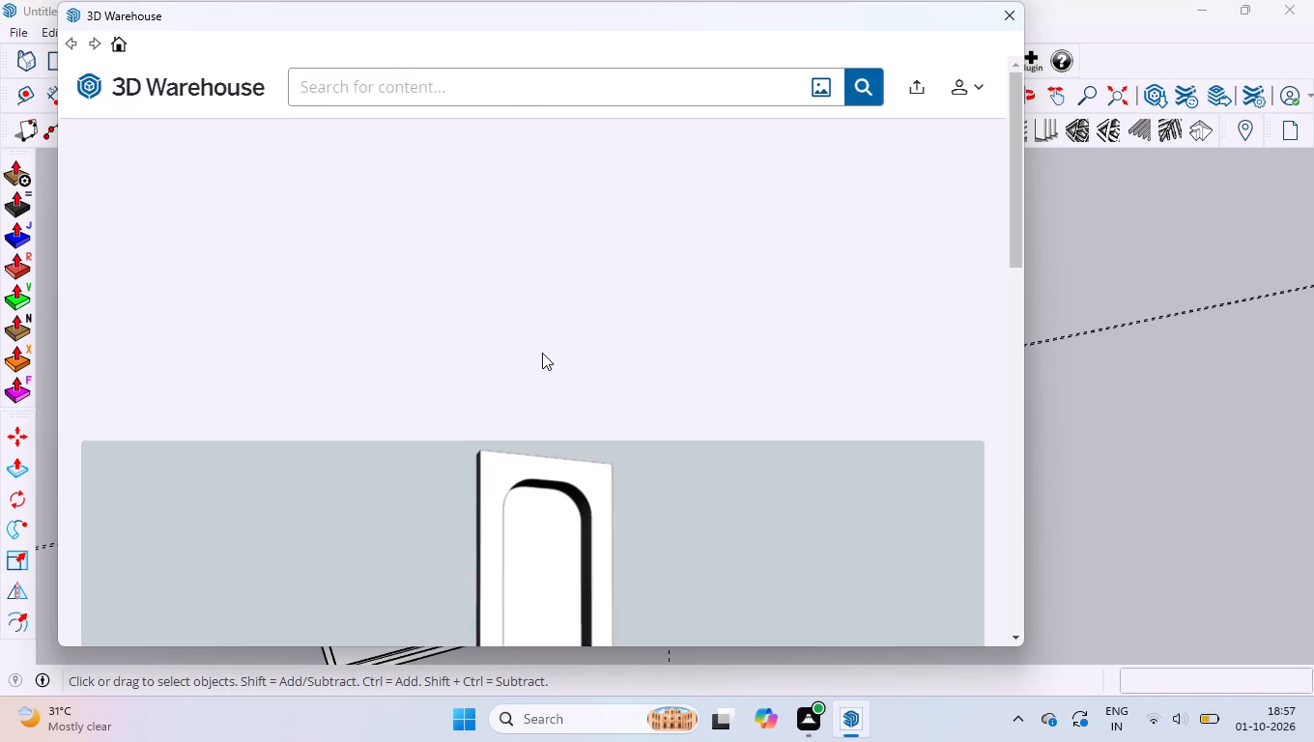
{"action": "scroll", "coordinate": [552, 406], "scroll_direction": "down", "scroll_amount": 7}
{"action": "left_click", "coordinate": [844, 481]}
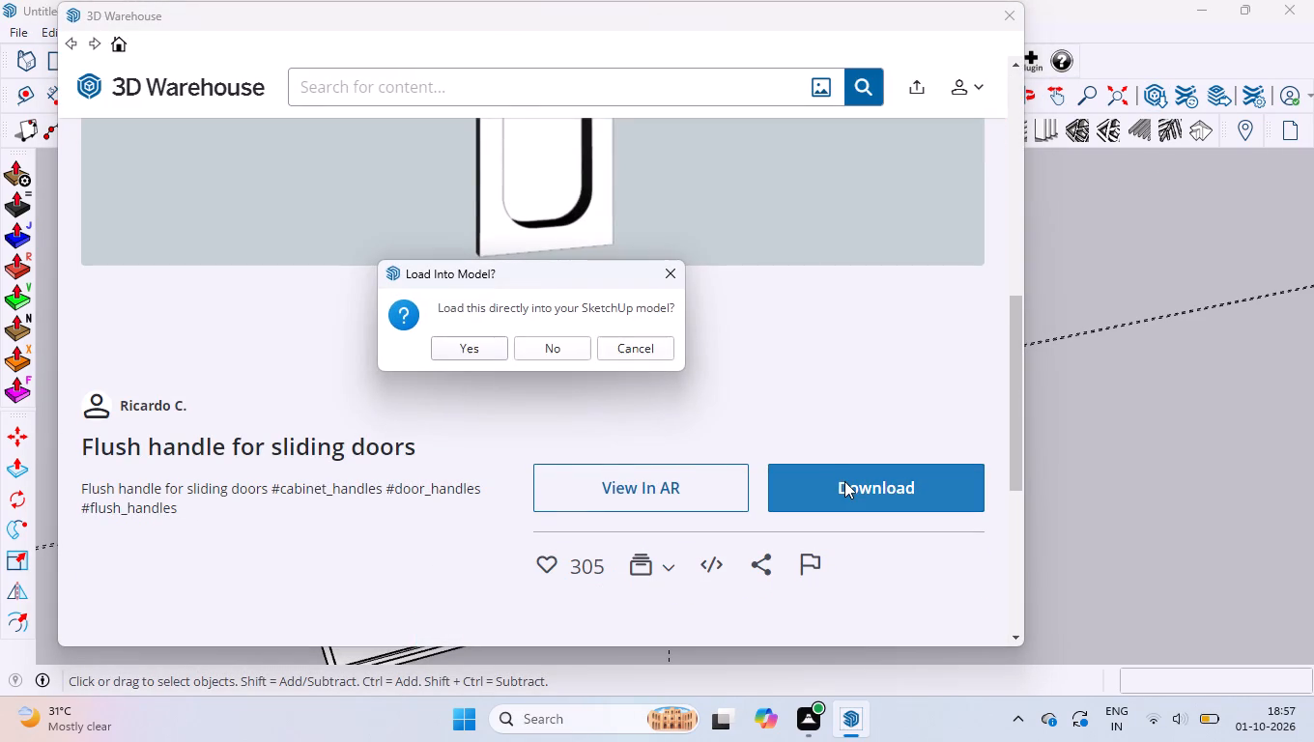
{"action": "left_click", "coordinate": [454, 350]}
{"action": "scroll", "coordinate": [660, 419], "scroll_direction": "up", "scroll_amount": 20}
{"action": "scroll", "coordinate": [660, 419], "scroll_direction": "up", "scroll_amount": 12}
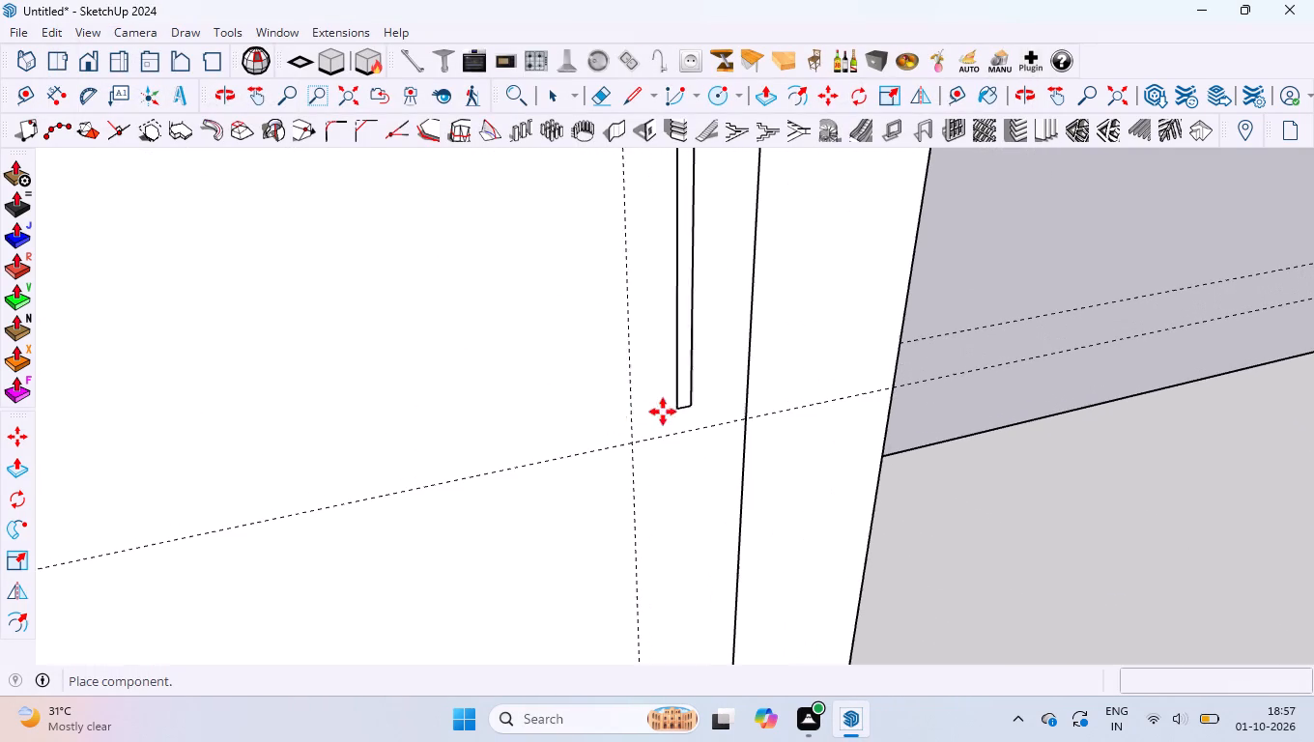
{"action": "left_click", "coordinate": [459, 481]}
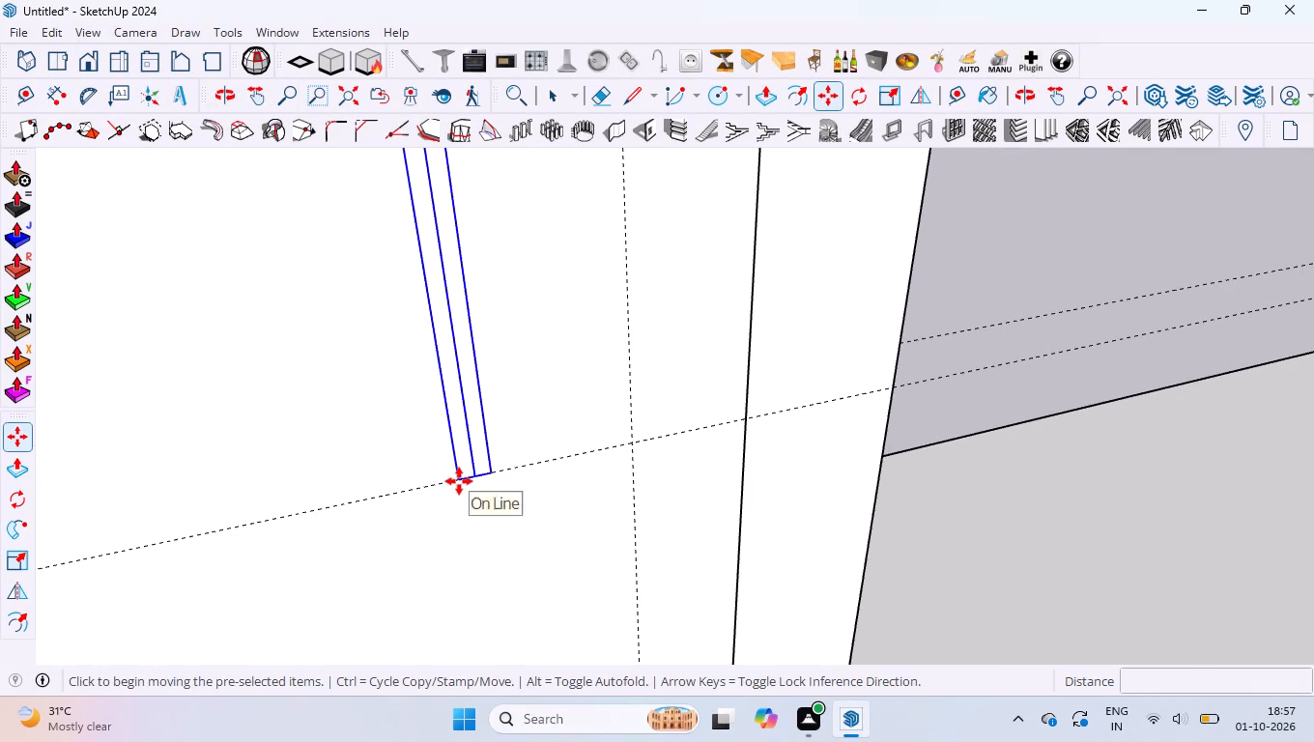
Rotate the new flush handle 90 degrees about the blue axis at its lower corner.
{"action": "key", "text": "q"}
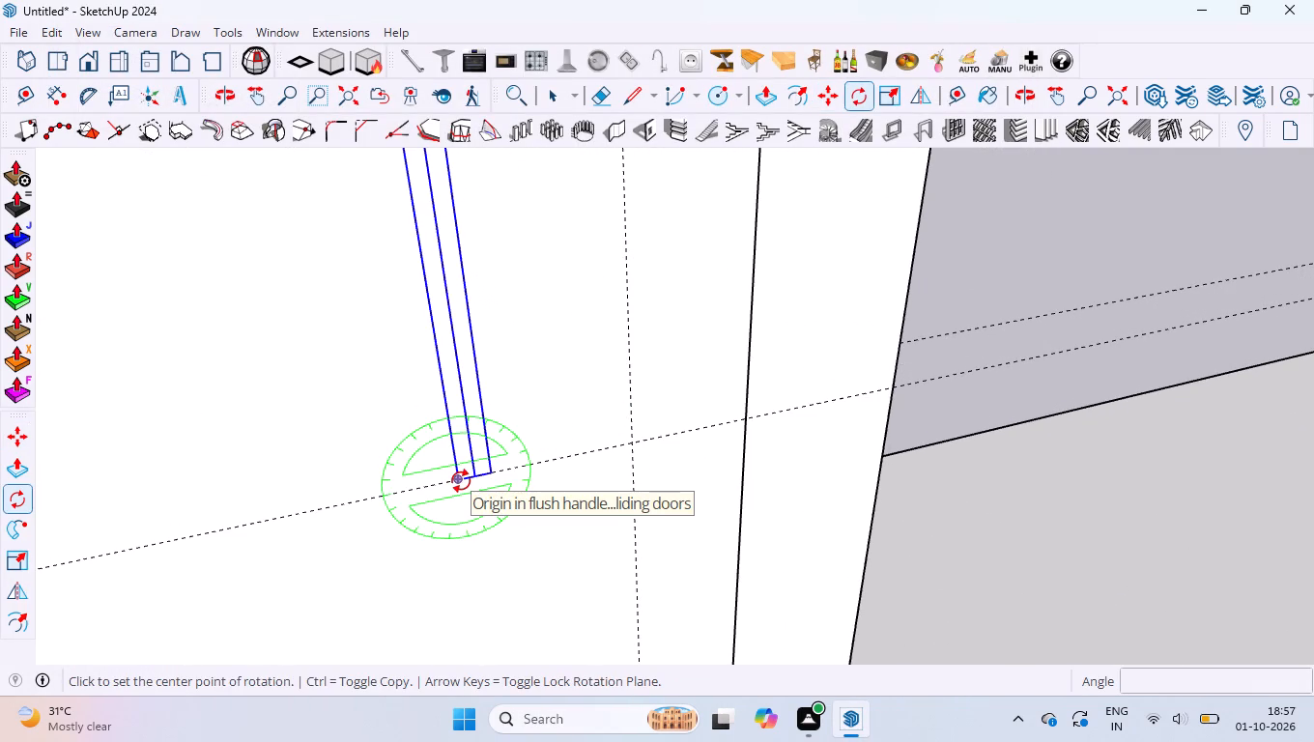
{"action": "key", "text": "Up"}
{"action": "left_click", "coordinate": [461, 481]}
{"action": "left_click", "coordinate": [438, 411]}
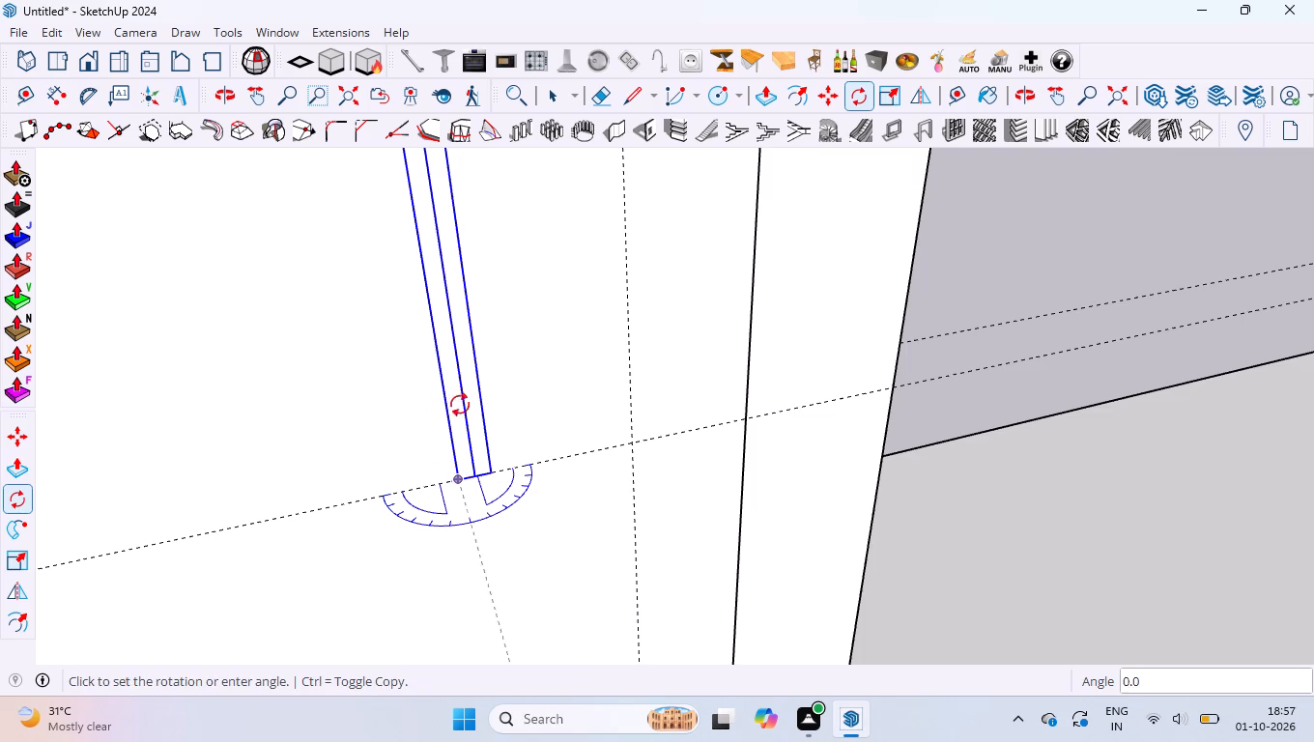
{"action": "type", "text": "90"}
{"action": "key", "text": "Return"}
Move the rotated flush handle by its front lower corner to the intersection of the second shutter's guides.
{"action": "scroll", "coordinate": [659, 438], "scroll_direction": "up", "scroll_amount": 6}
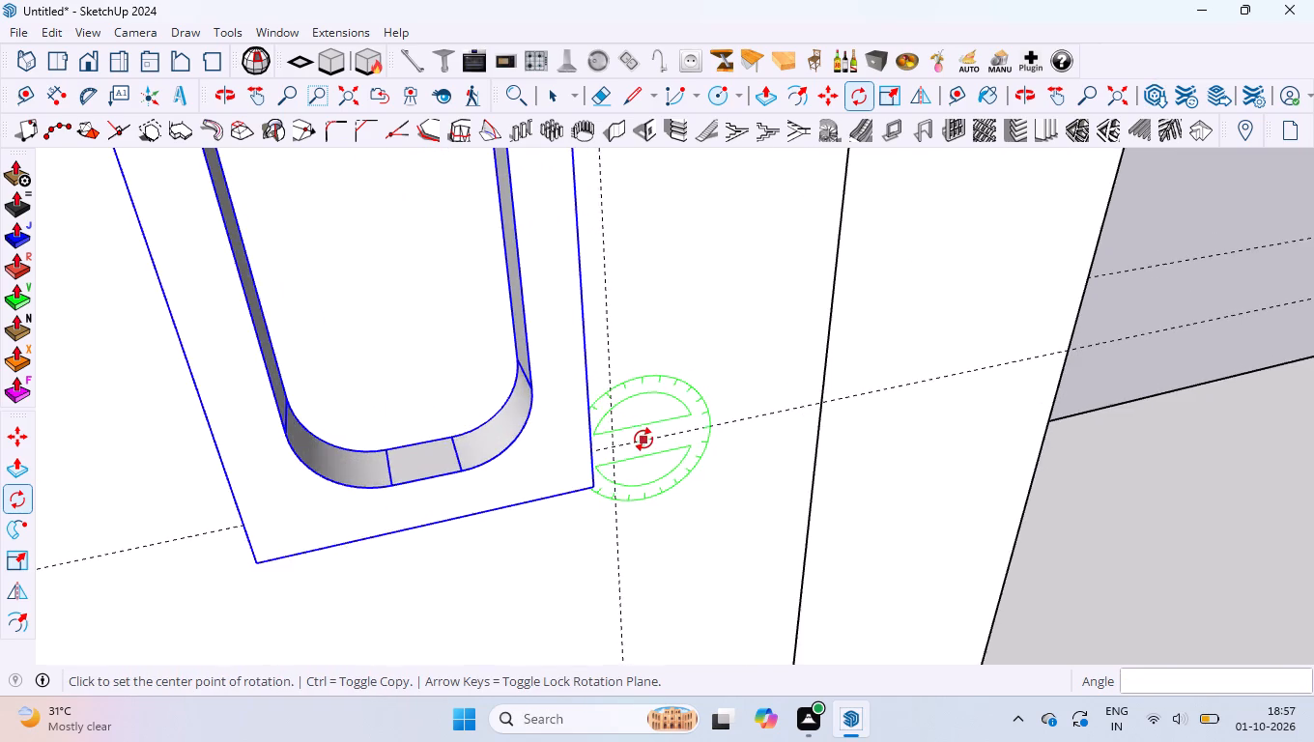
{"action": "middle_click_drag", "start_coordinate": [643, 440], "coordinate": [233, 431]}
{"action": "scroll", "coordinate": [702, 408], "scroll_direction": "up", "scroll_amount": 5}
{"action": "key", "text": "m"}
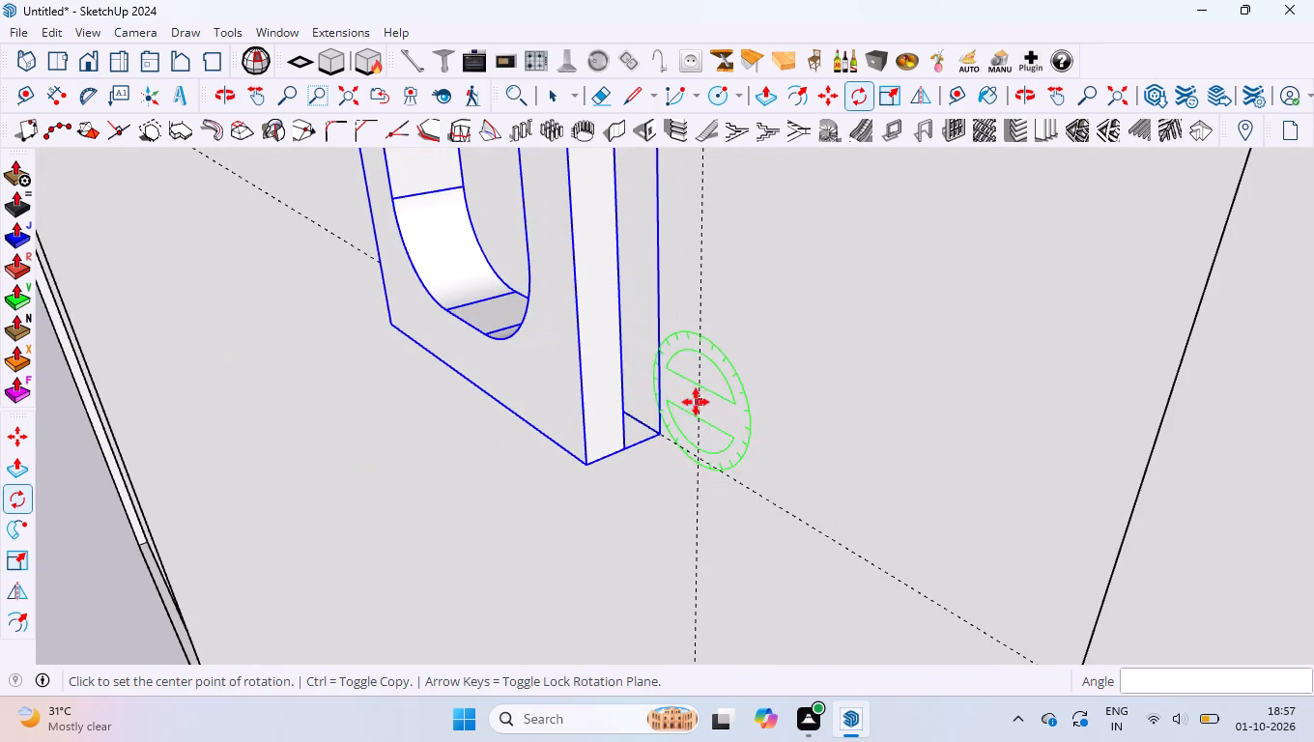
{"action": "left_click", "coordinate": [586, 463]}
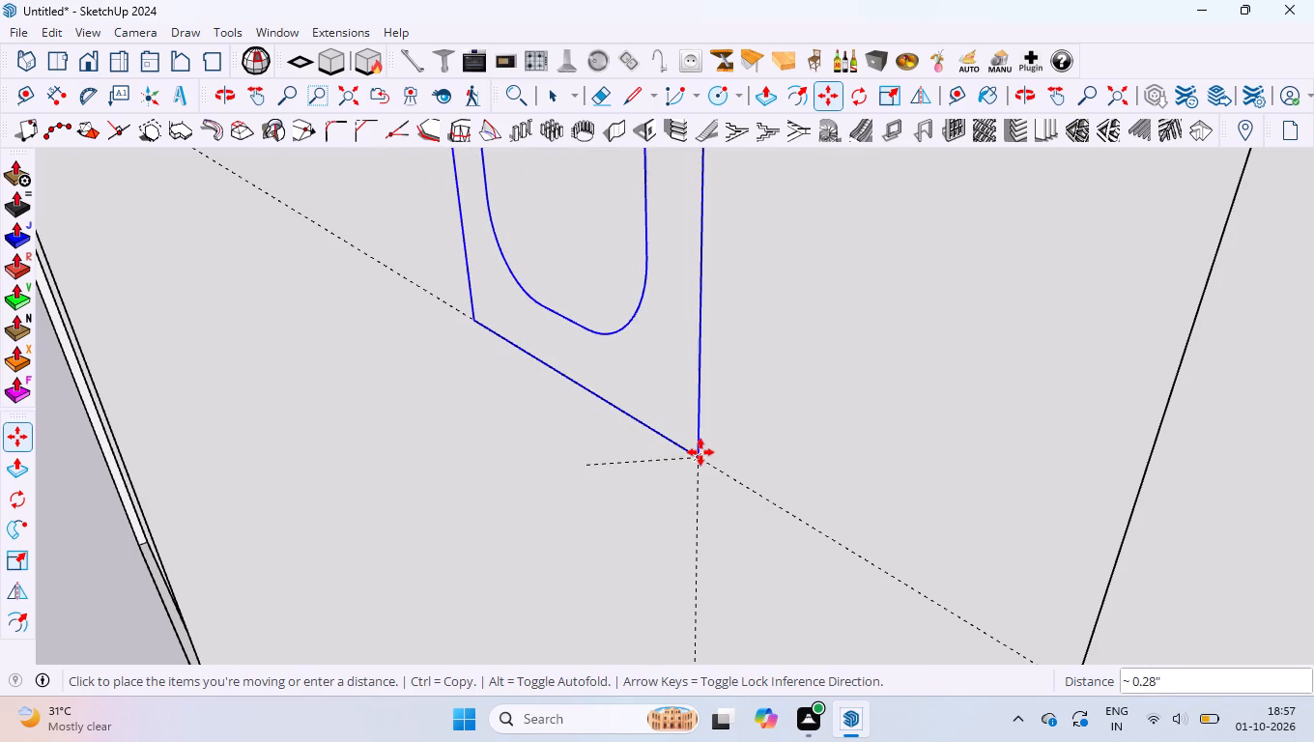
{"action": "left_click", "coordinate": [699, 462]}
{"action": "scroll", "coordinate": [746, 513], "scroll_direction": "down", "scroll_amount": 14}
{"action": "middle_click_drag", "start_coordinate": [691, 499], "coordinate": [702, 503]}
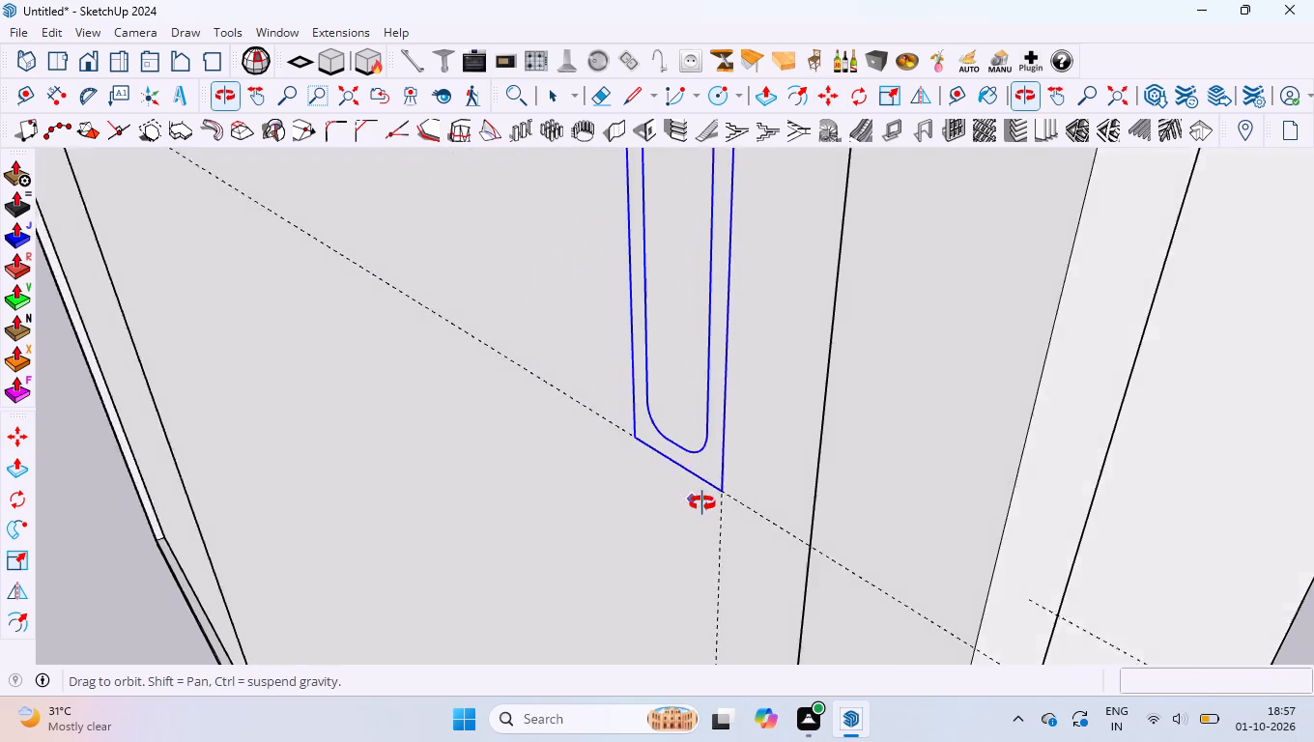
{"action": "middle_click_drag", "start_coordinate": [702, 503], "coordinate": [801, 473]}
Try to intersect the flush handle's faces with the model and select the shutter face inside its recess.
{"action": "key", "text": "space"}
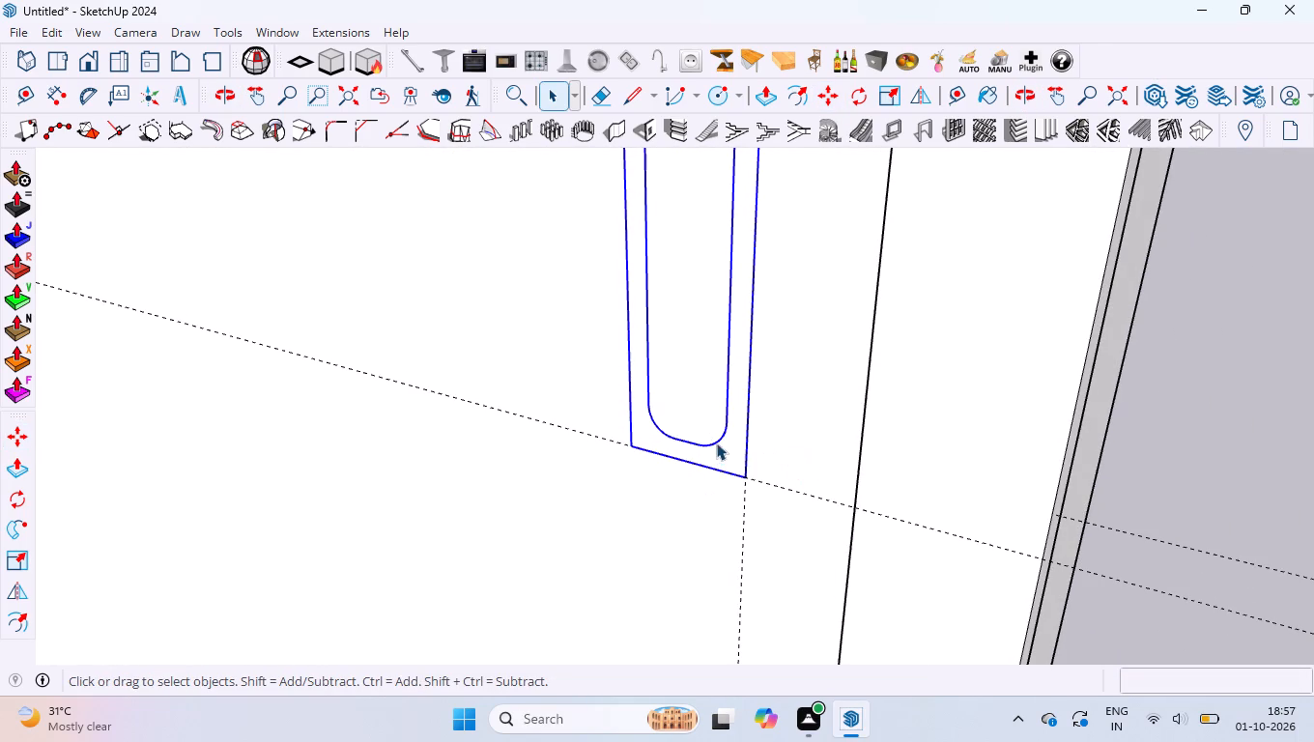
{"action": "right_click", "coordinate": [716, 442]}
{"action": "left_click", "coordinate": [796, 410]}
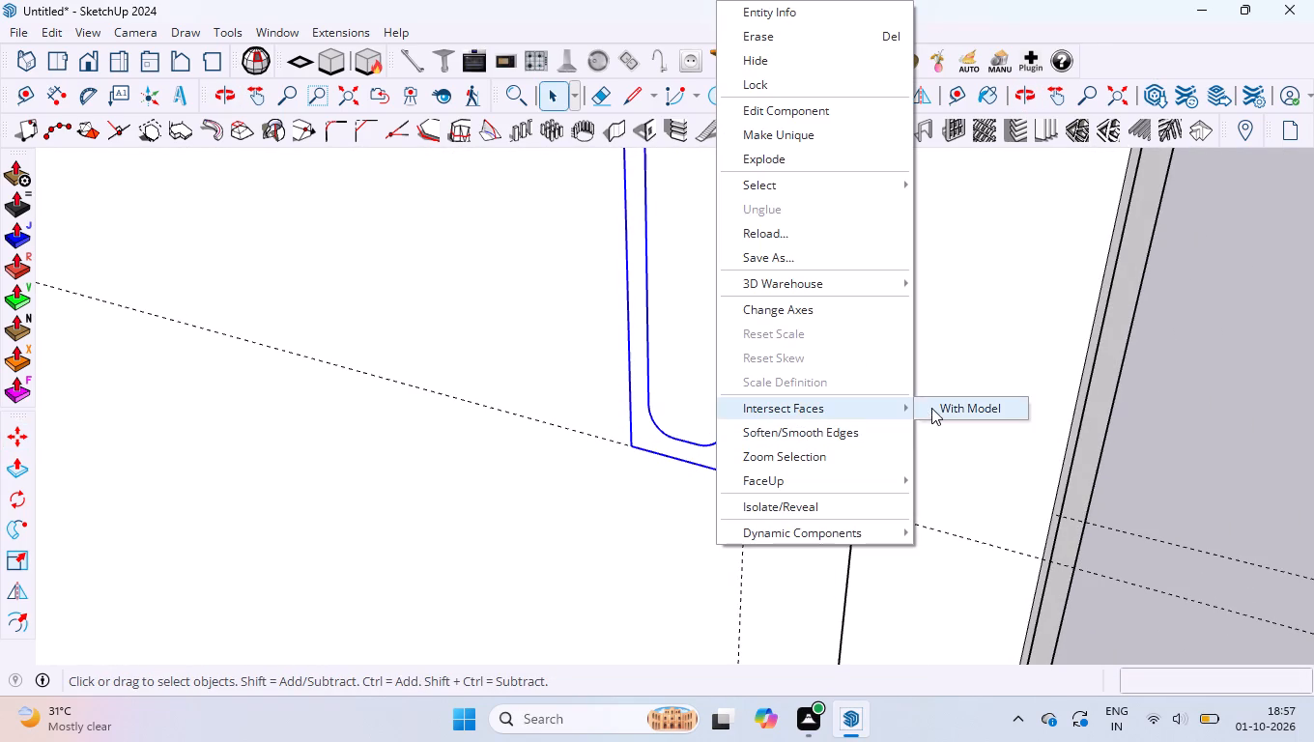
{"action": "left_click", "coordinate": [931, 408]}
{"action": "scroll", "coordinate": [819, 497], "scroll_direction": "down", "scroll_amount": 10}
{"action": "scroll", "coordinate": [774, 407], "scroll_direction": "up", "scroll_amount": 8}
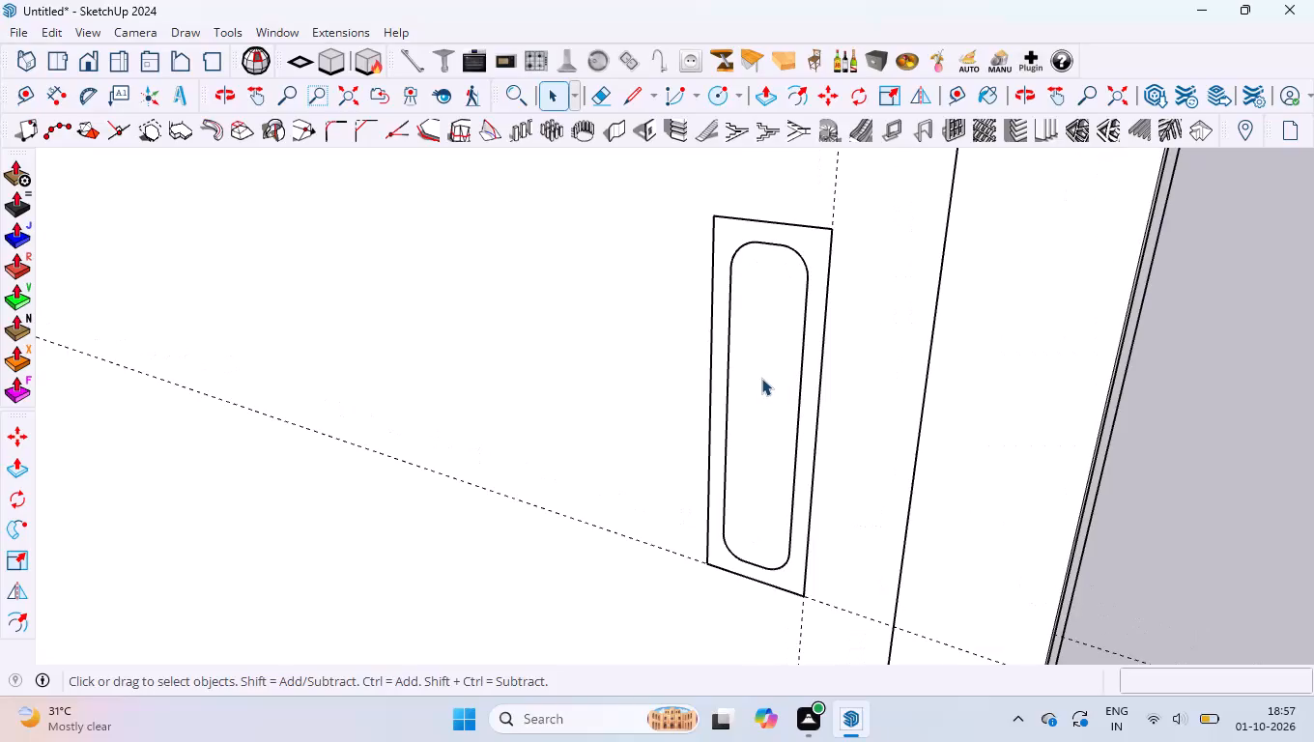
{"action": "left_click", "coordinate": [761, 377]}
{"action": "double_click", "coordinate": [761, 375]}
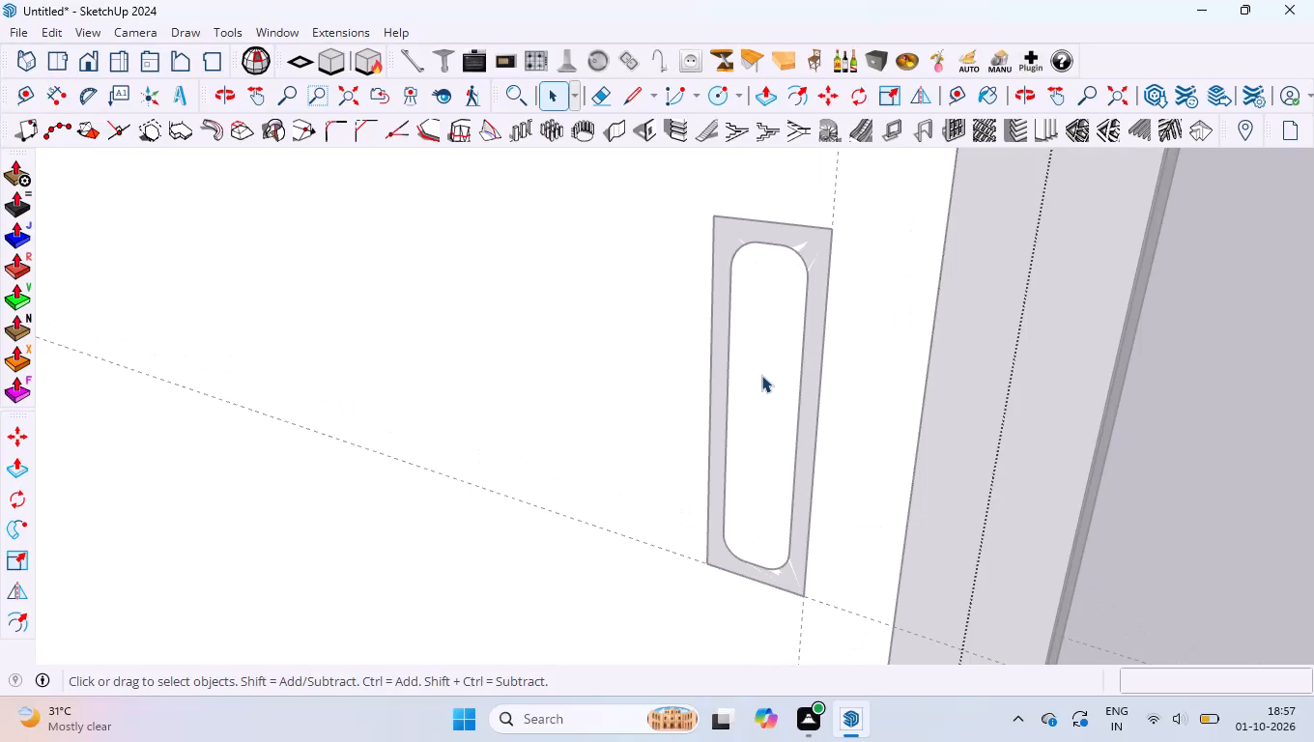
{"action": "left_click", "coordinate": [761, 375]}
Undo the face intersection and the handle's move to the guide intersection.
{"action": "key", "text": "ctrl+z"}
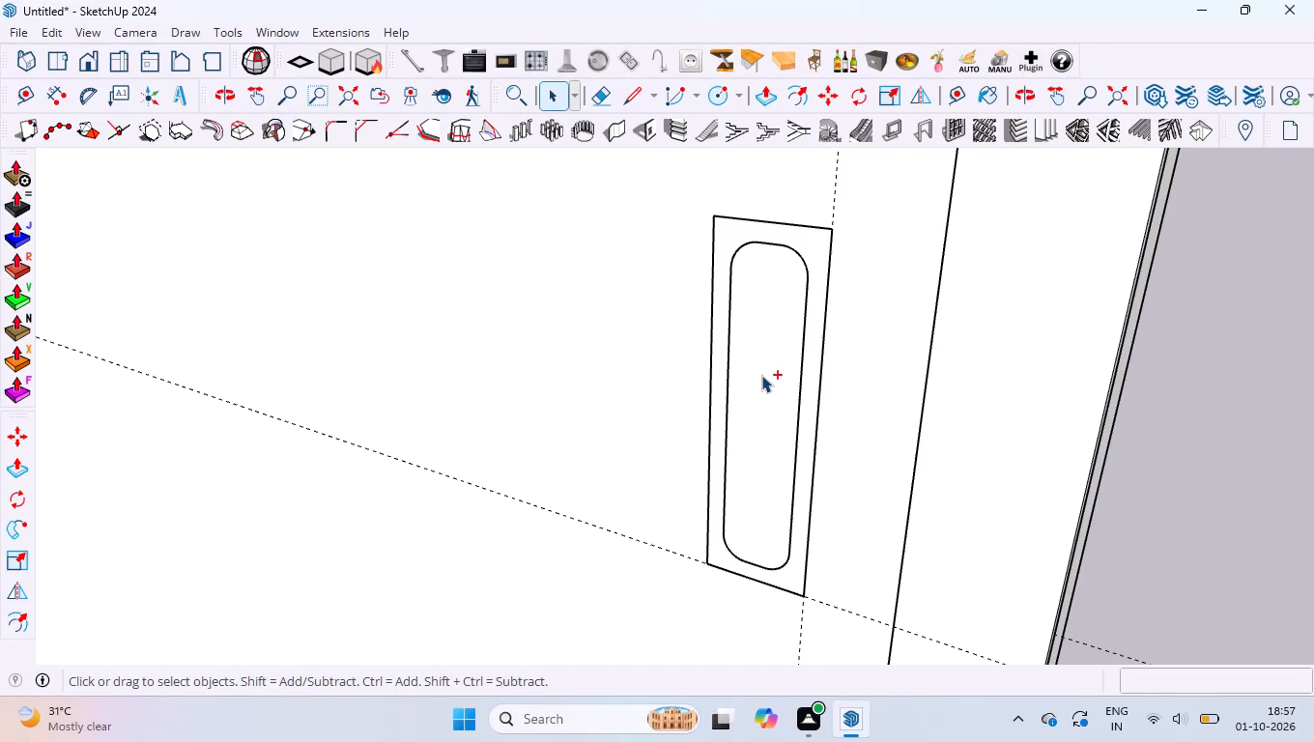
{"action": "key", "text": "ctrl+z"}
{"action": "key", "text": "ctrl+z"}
Delete the flush handle placed outside the second shutter's group.
{"action": "left_click", "coordinate": [785, 362]}
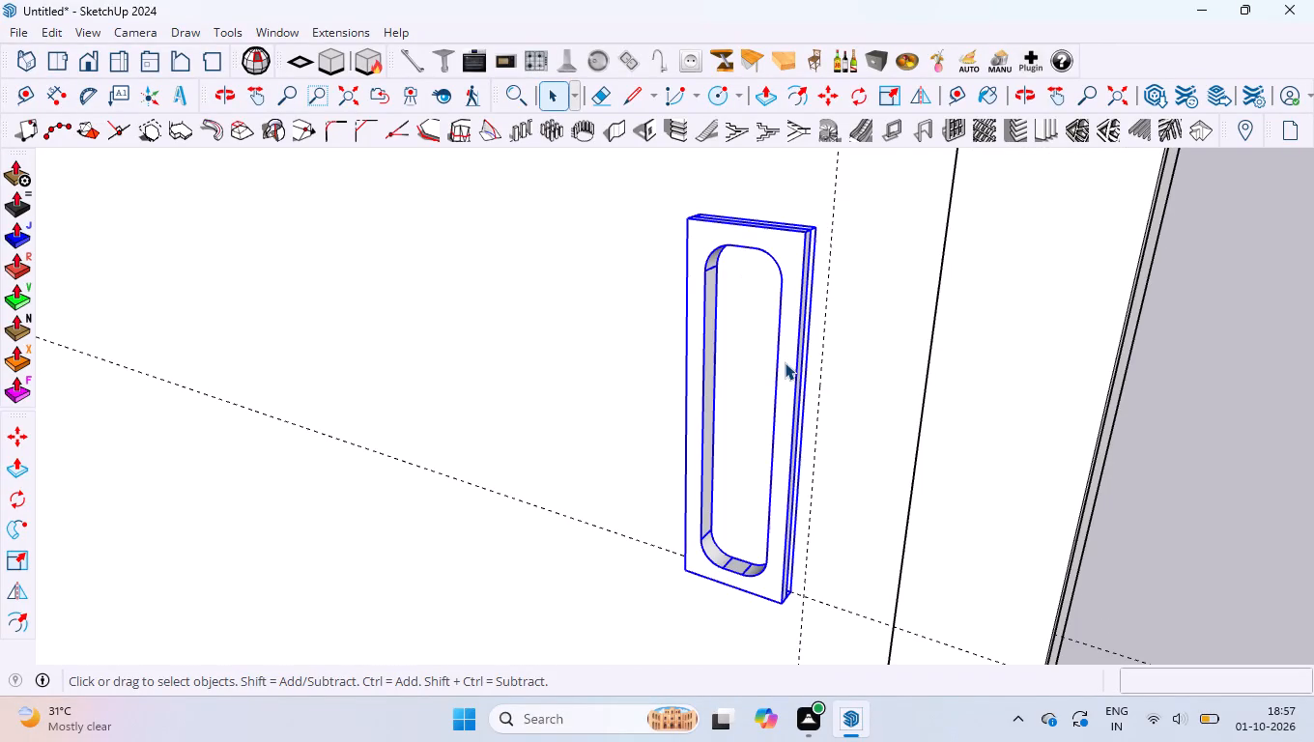
{"action": "key", "text": "m"}
{"action": "left_click", "coordinate": [785, 362]}
{"action": "scroll", "coordinate": [967, 421], "scroll_direction": "down", "scroll_amount": 5}
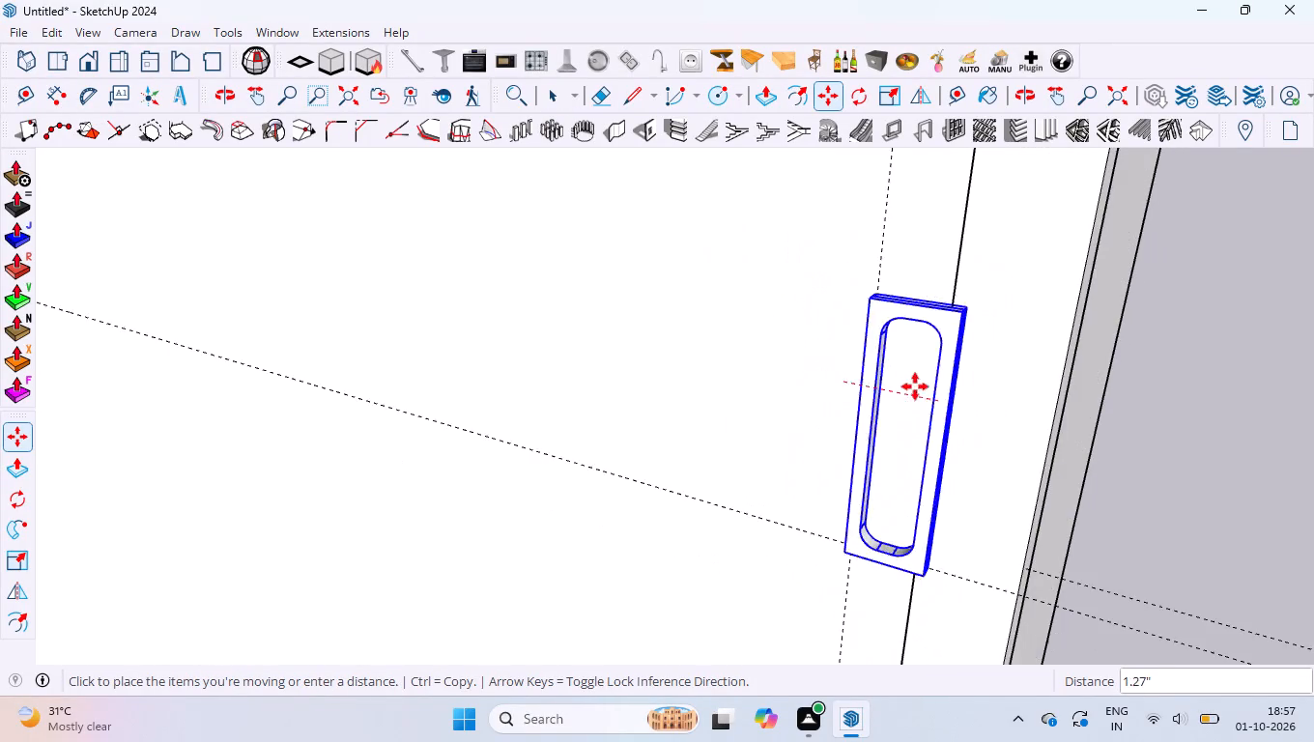
{"action": "scroll", "coordinate": [915, 386], "scroll_direction": "down", "scroll_amount": 16}
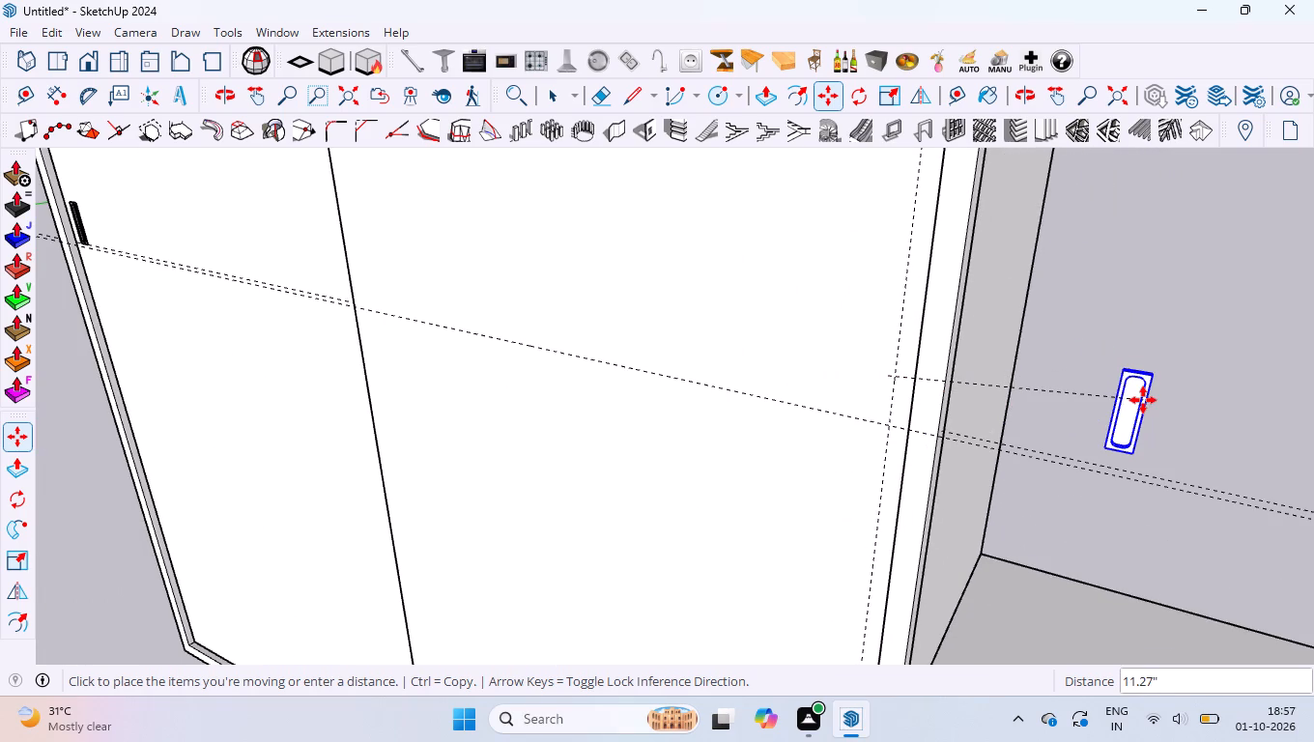
{"action": "key", "text": "Delete"}
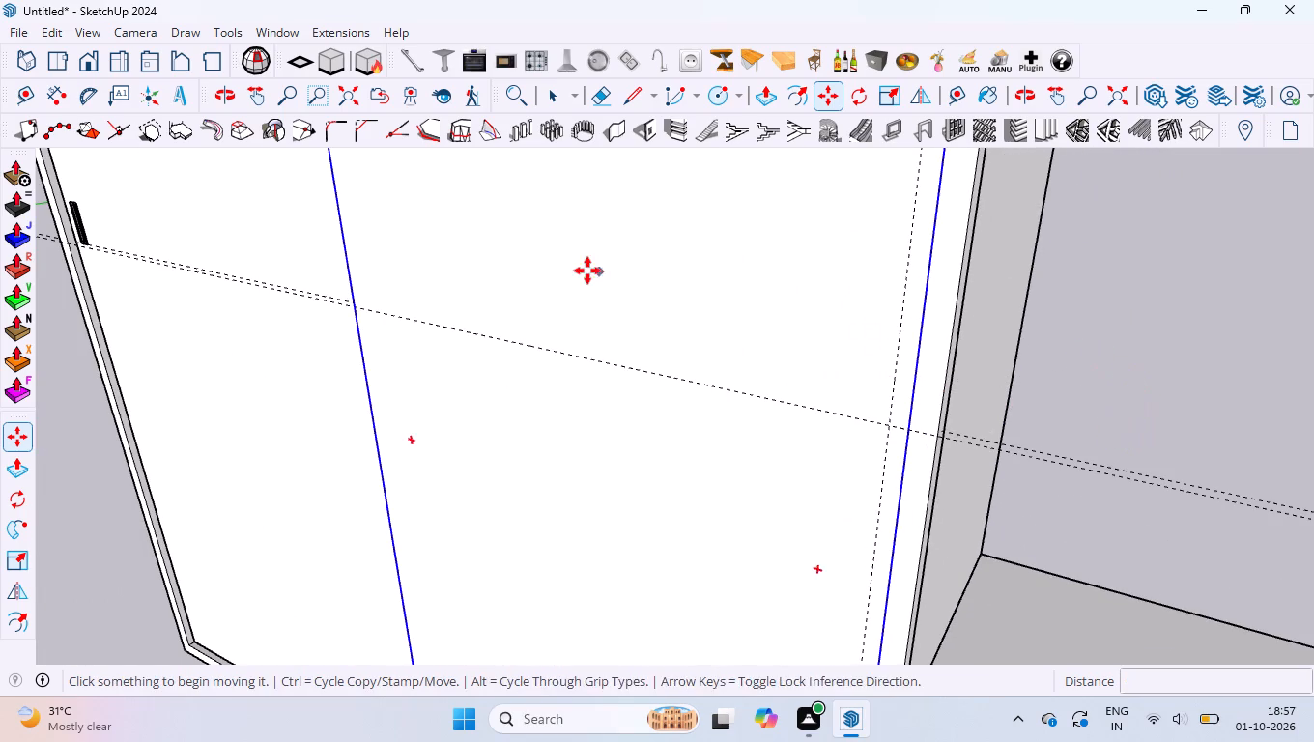
Open the second sliding shutter's group for editing.
{"action": "key", "text": "space"}
{"action": "left_click", "coordinate": [705, 326]}
{"action": "scroll", "coordinate": [838, 299], "scroll_direction": "up", "scroll_amount": 4}
{"action": "double_click", "coordinate": [838, 299]}
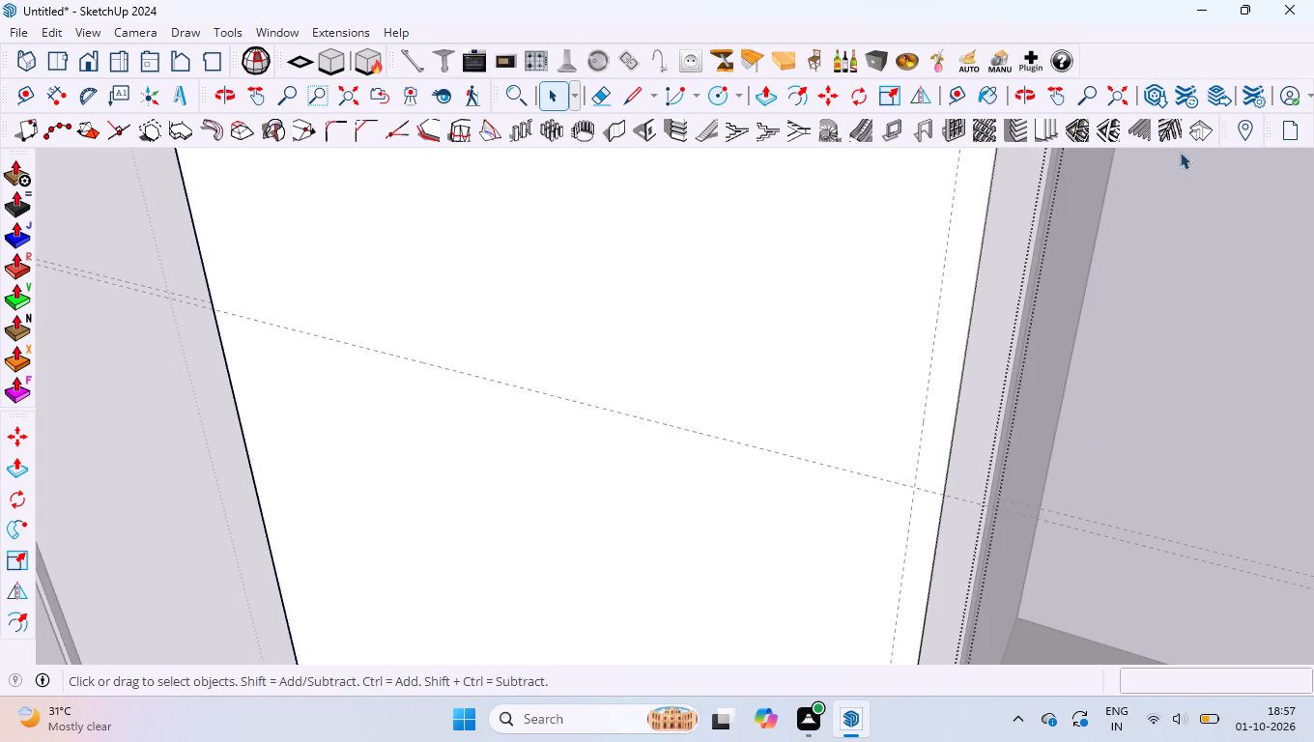
Load the "Flush handle for sliding doors" model from 3D Warehouse and place it on the horizontal guide near the vertical guide.
{"action": "left_click", "coordinate": [1162, 107]}
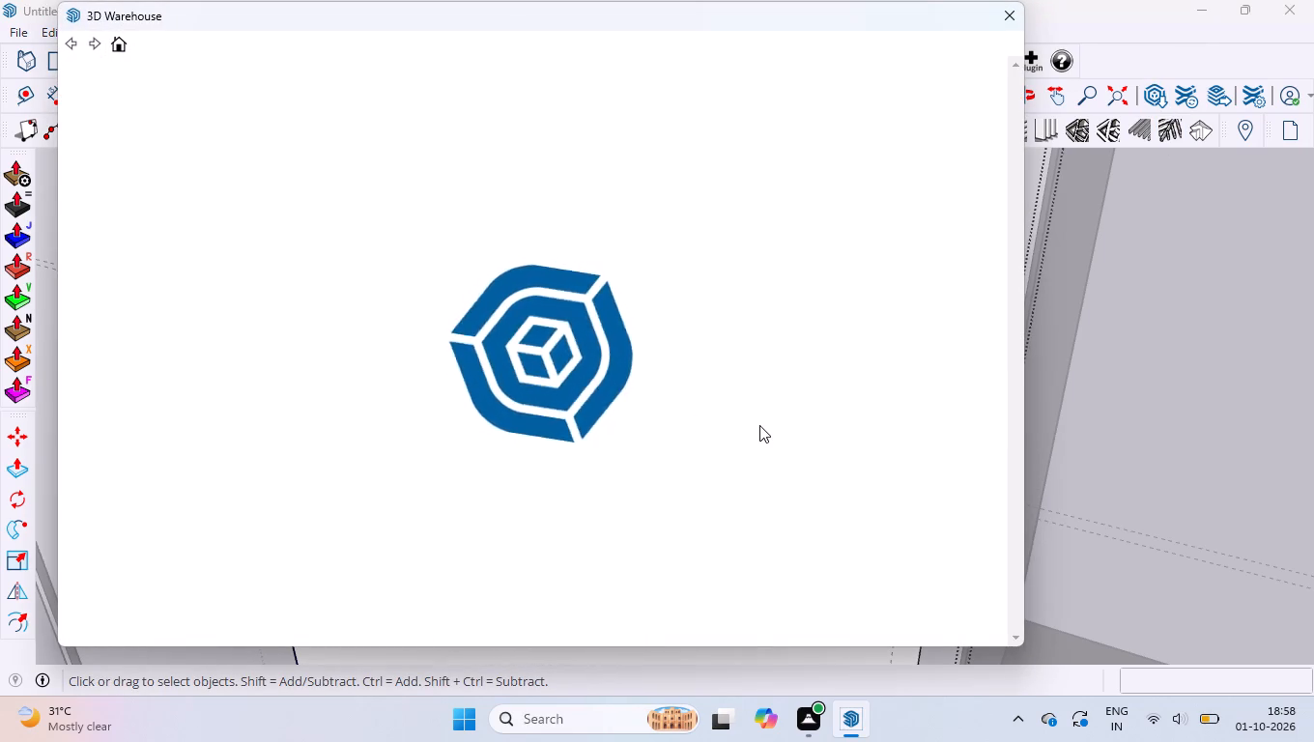
{"action": "scroll", "coordinate": [766, 428], "scroll_direction": "down", "scroll_amount": 3}
{"action": "scroll", "coordinate": [766, 428], "scroll_direction": "up", "scroll_amount": 4}
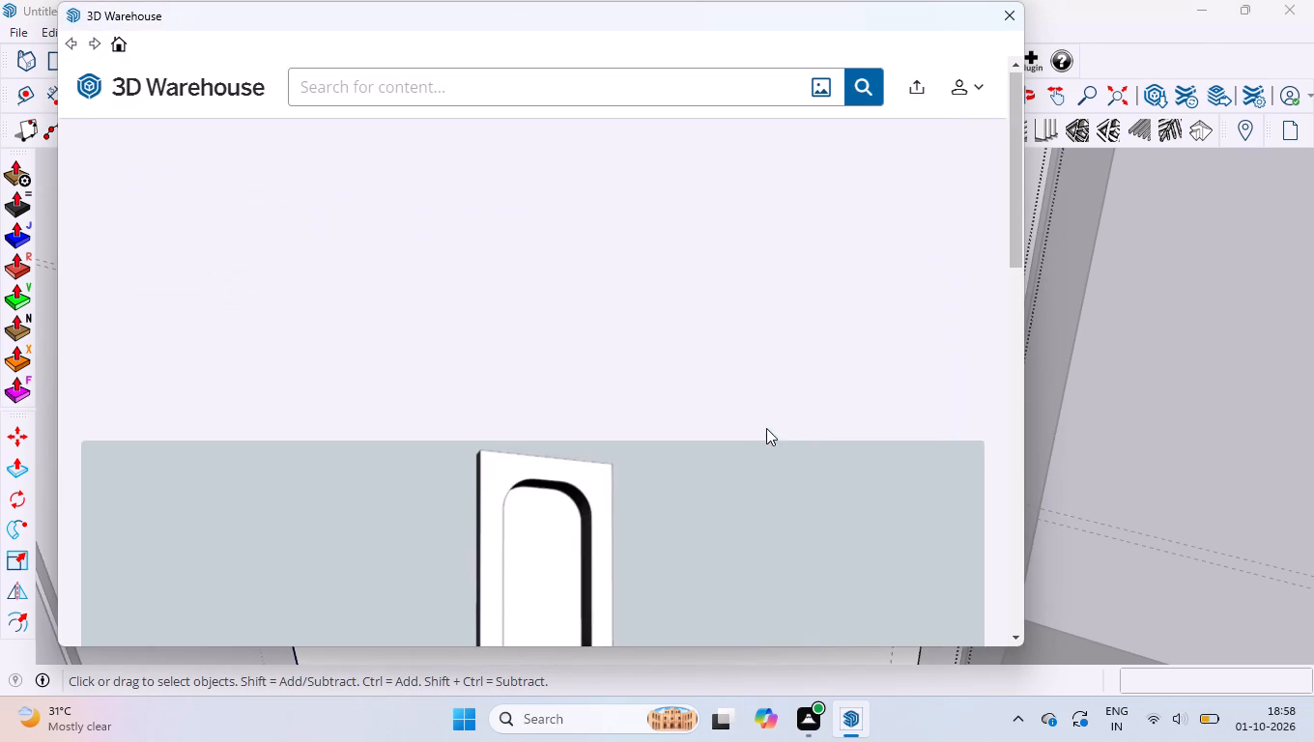
{"action": "scroll", "coordinate": [705, 367], "scroll_direction": "down", "scroll_amount": 10}
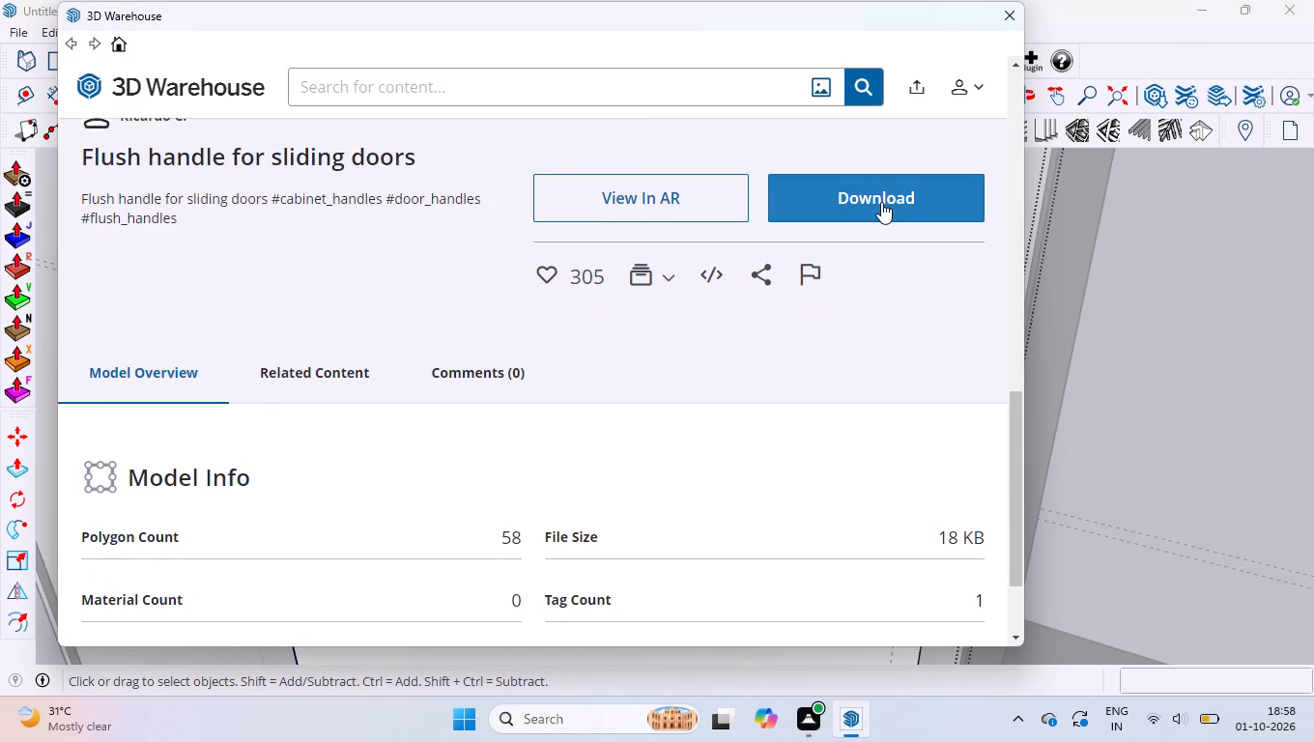
{"action": "left_click", "coordinate": [881, 202]}
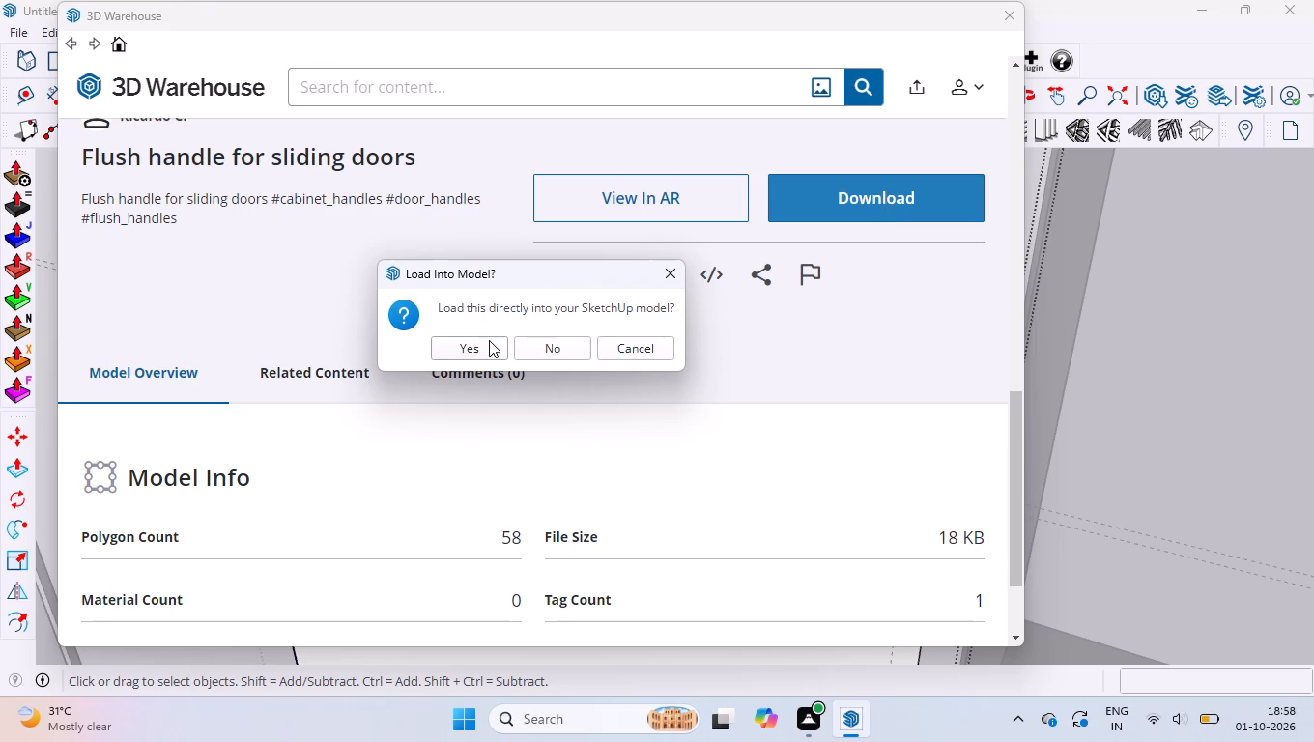
{"action": "left_click", "coordinate": [489, 340]}
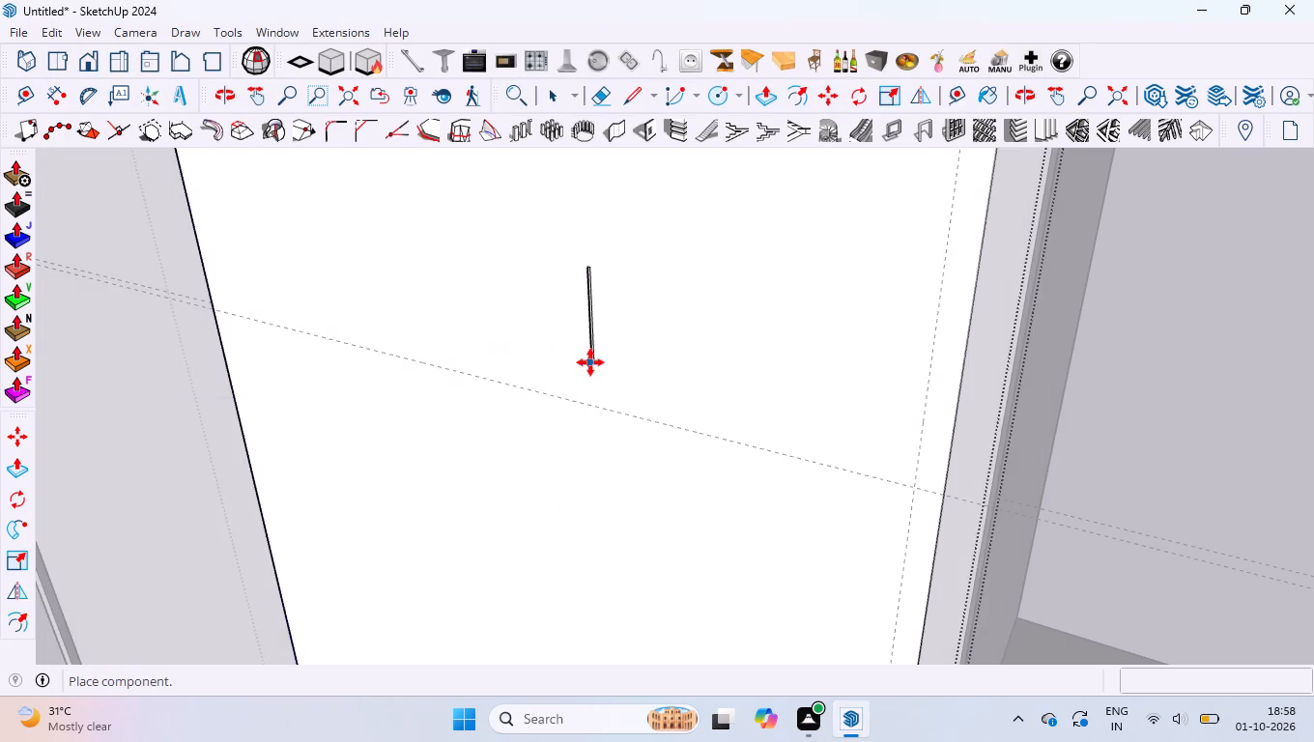
{"action": "scroll", "coordinate": [675, 381], "scroll_direction": "down", "scroll_amount": 4}
{"action": "scroll", "coordinate": [786, 408], "scroll_direction": "up", "scroll_amount": 16}
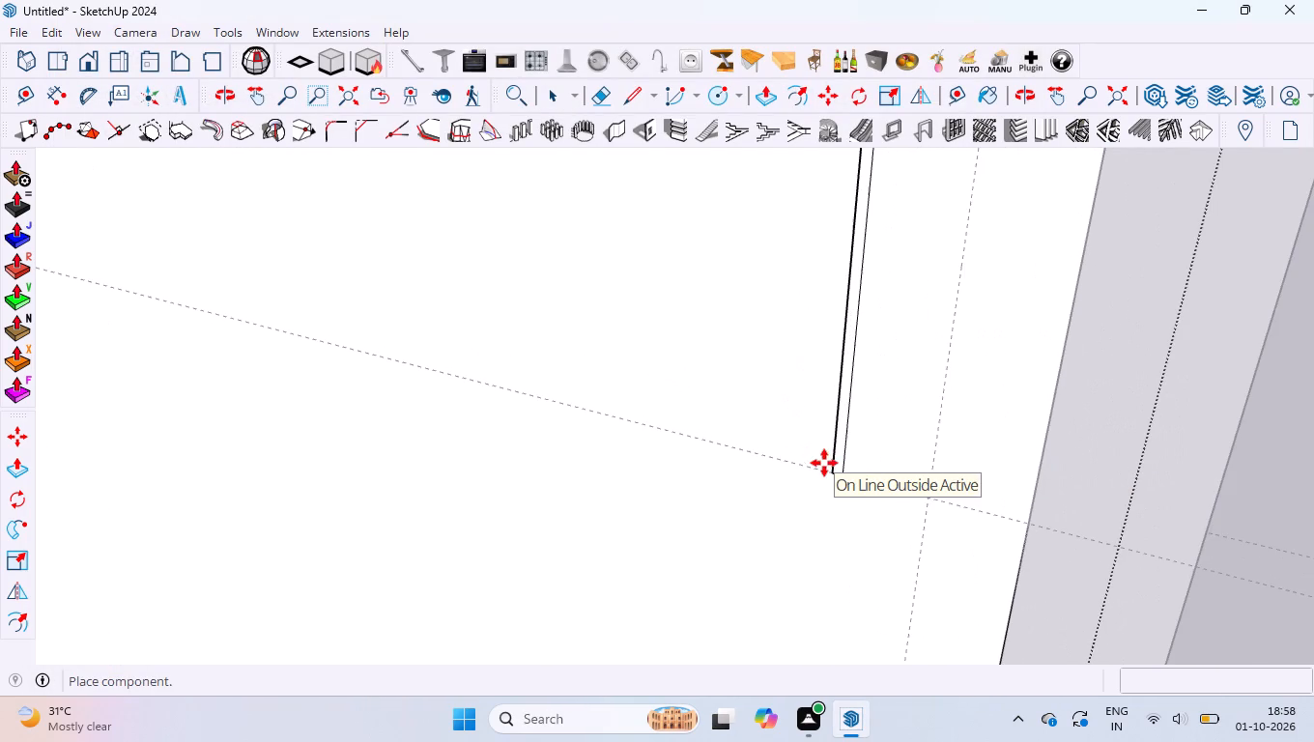
{"action": "left_click", "coordinate": [812, 462]}
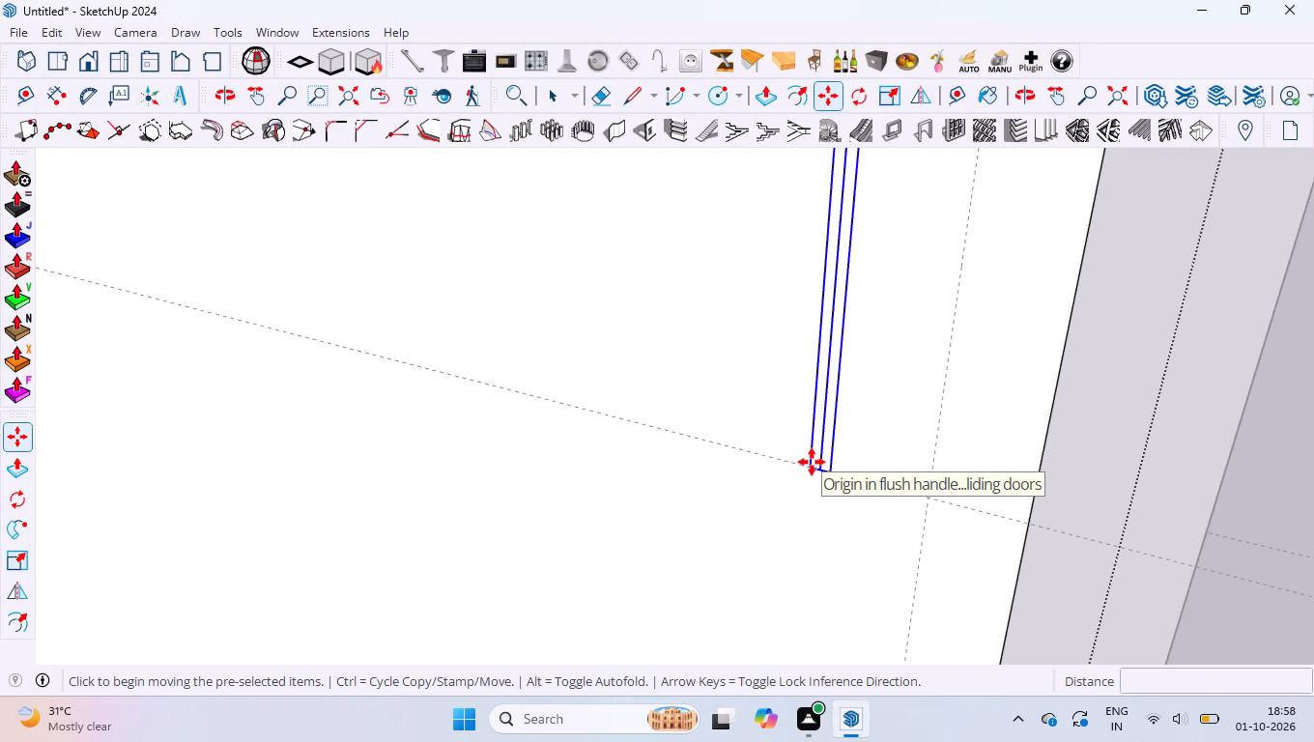
Rotate the flush handle 90 degrees about the blue axis at its origin corner.
{"action": "key", "text": "q"}
{"action": "key", "text": "Up"}
{"action": "left_click", "coordinate": [812, 462]}
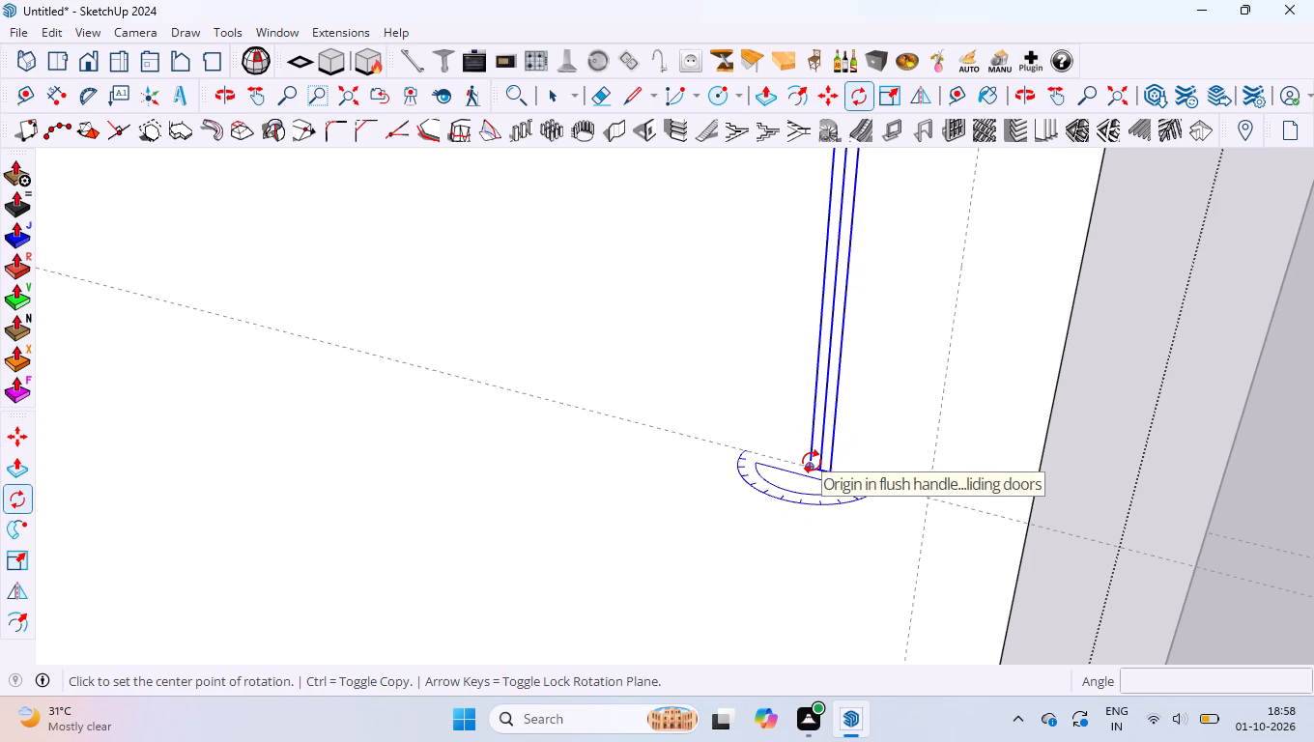
{"action": "left_click", "coordinate": [867, 433]}
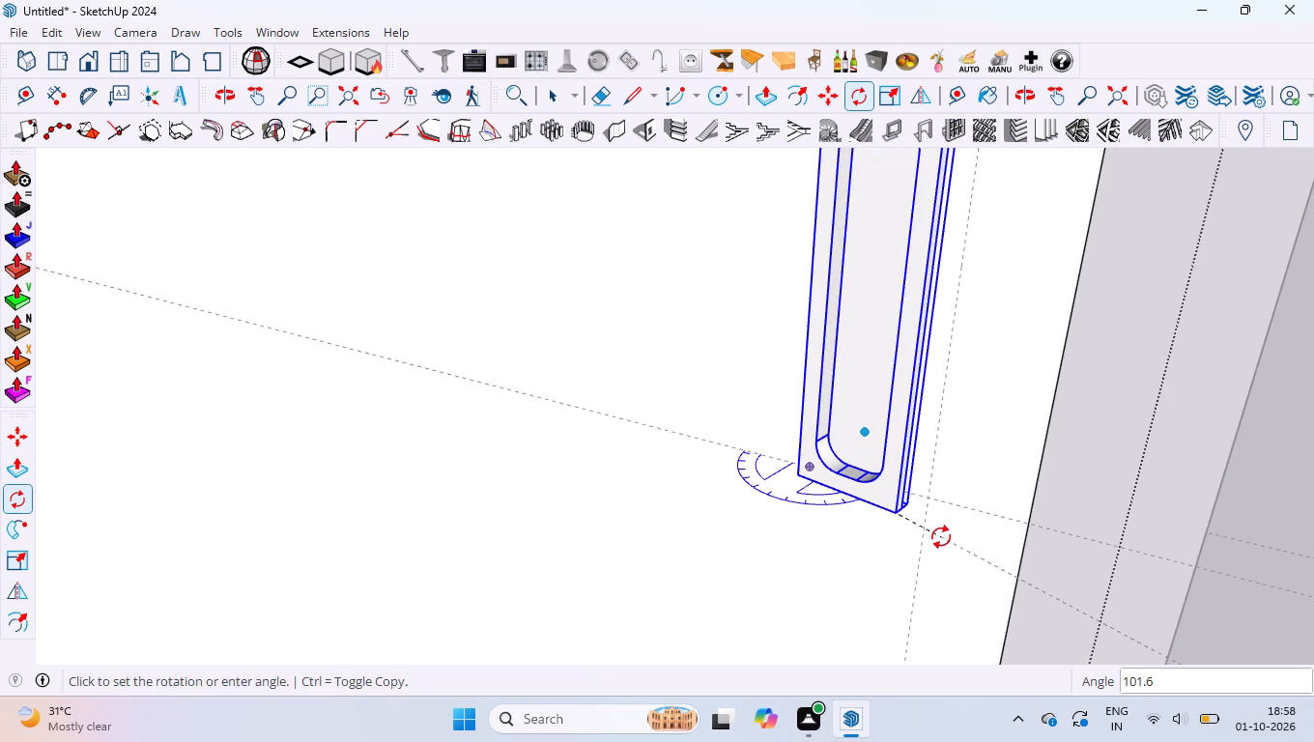
{"action": "key", "text": "9"}
{"action": "key", "text": "0"}
{"action": "key", "text": "Return"}
Move the flush handle by its front lower corner to the intersection of the horizontal and vertical guides.
{"action": "scroll", "coordinate": [955, 538], "scroll_direction": "up", "scroll_amount": 3}
{"action": "middle_click_drag", "start_coordinate": [956, 538], "coordinate": [732, 464]}
{"action": "scroll", "coordinate": [850, 532], "scroll_direction": "up", "scroll_amount": 8}
{"action": "scroll", "coordinate": [910, 596], "scroll_direction": "up", "scroll_amount": 2}
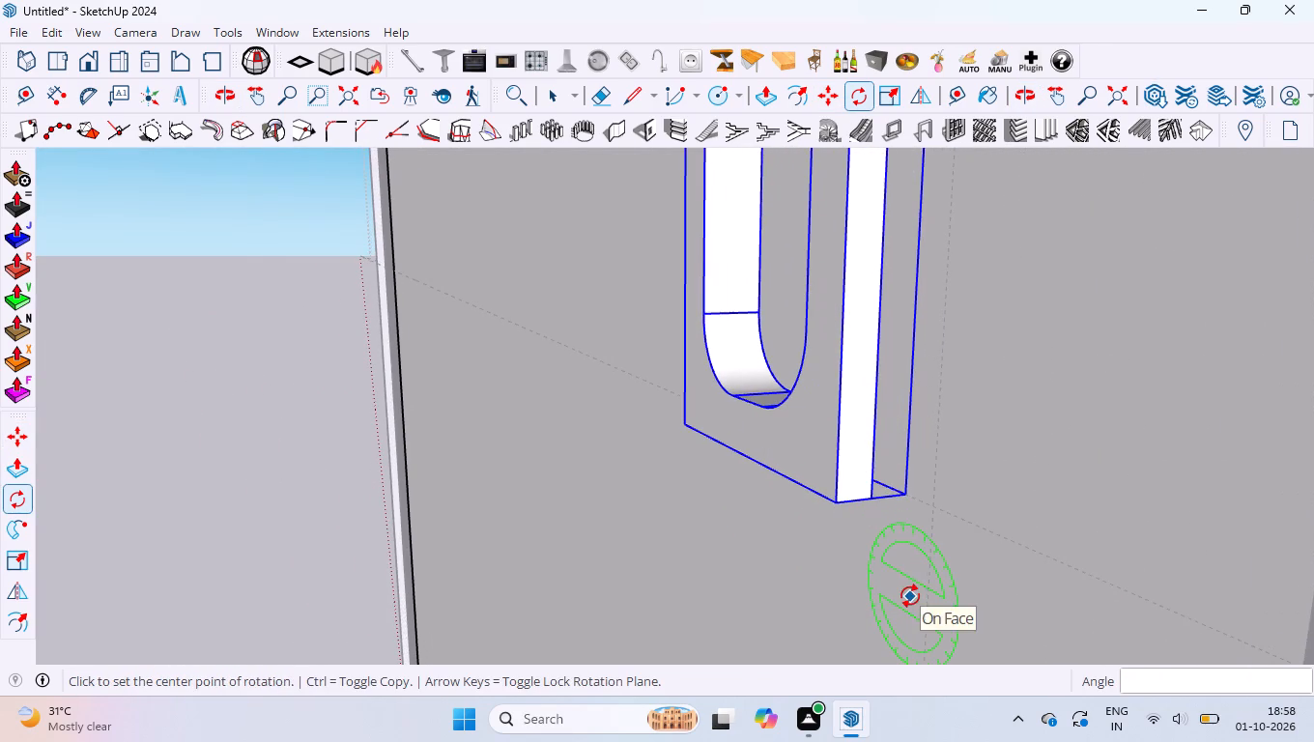
{"action": "key", "text": "m"}
{"action": "left_click", "coordinate": [832, 498]}
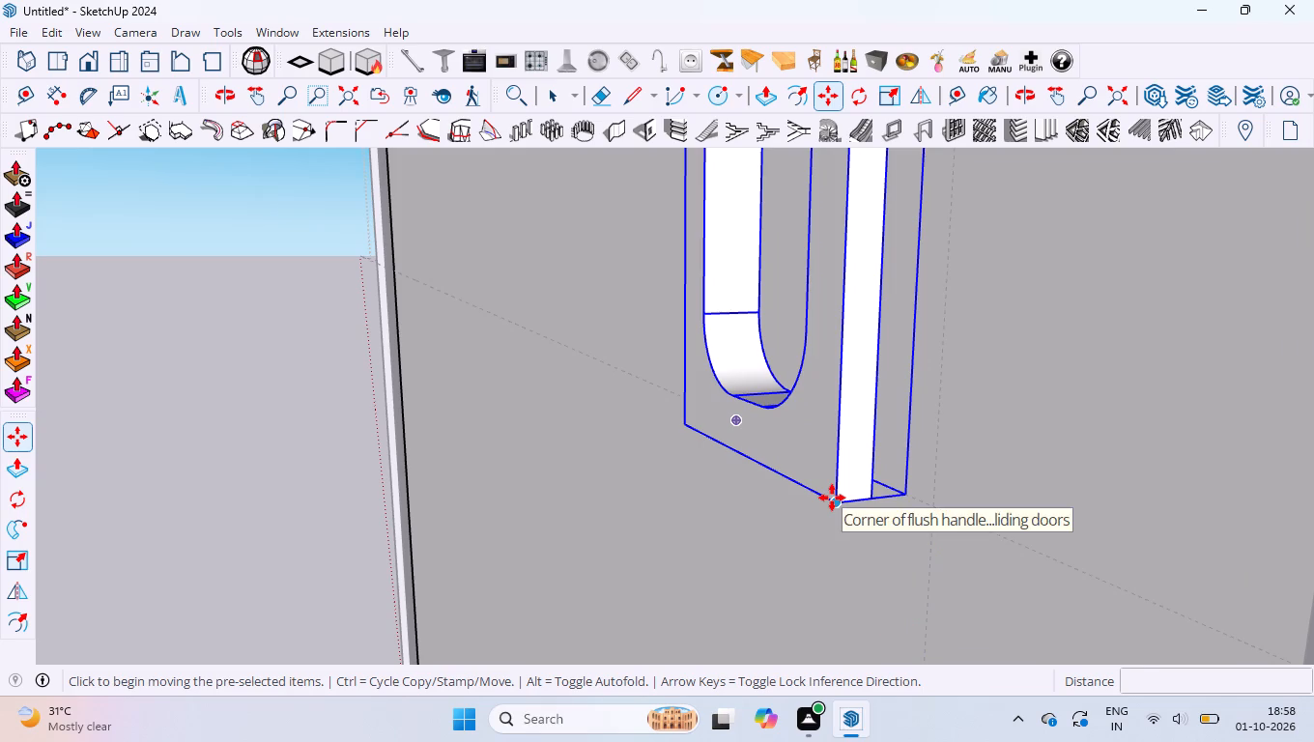
{"action": "left_click", "coordinate": [934, 510]}
{"action": "scroll", "coordinate": [928, 555], "scroll_direction": "down", "scroll_amount": 7}
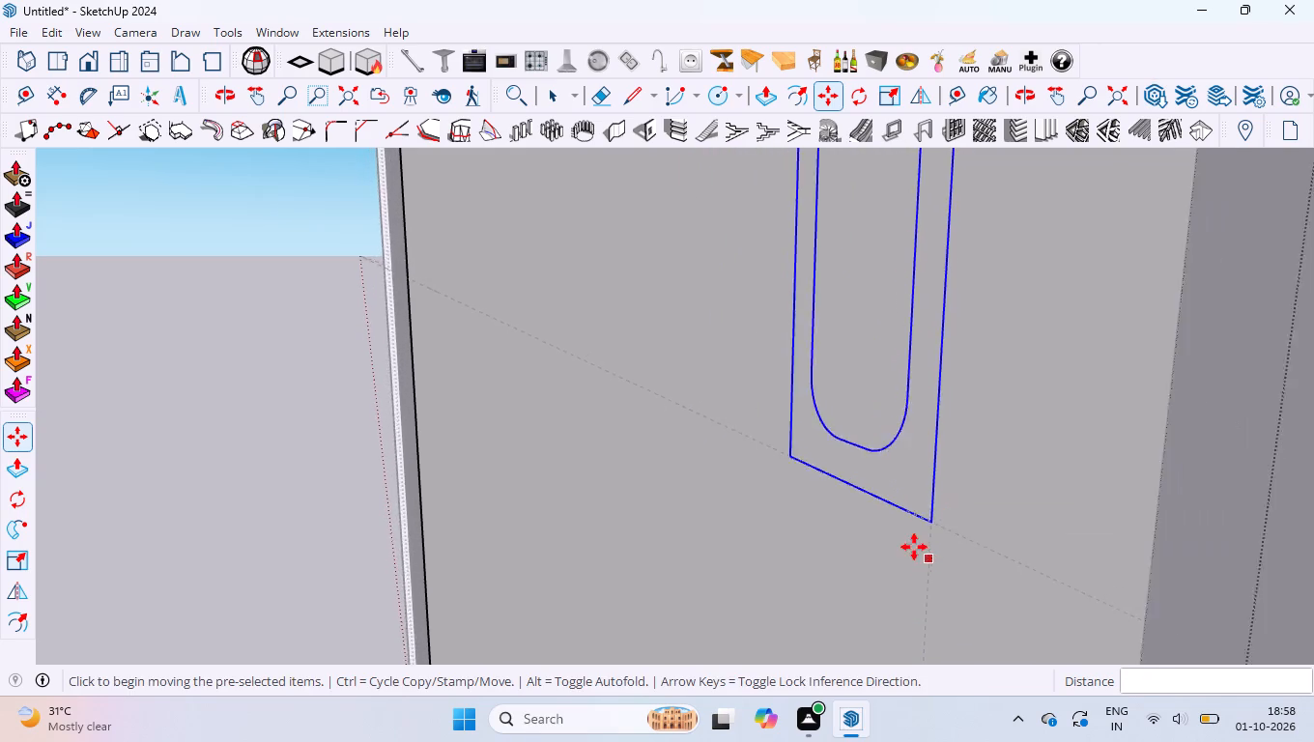
{"action": "scroll", "coordinate": [914, 547], "scroll_direction": "down", "scroll_amount": 7}
{"action": "middle_click_drag", "start_coordinate": [919, 541], "coordinate": [1242, 585]}
Intersect the flush handle's faces with the model to imprint its outline on the shutter.
{"action": "key", "text": "space"}
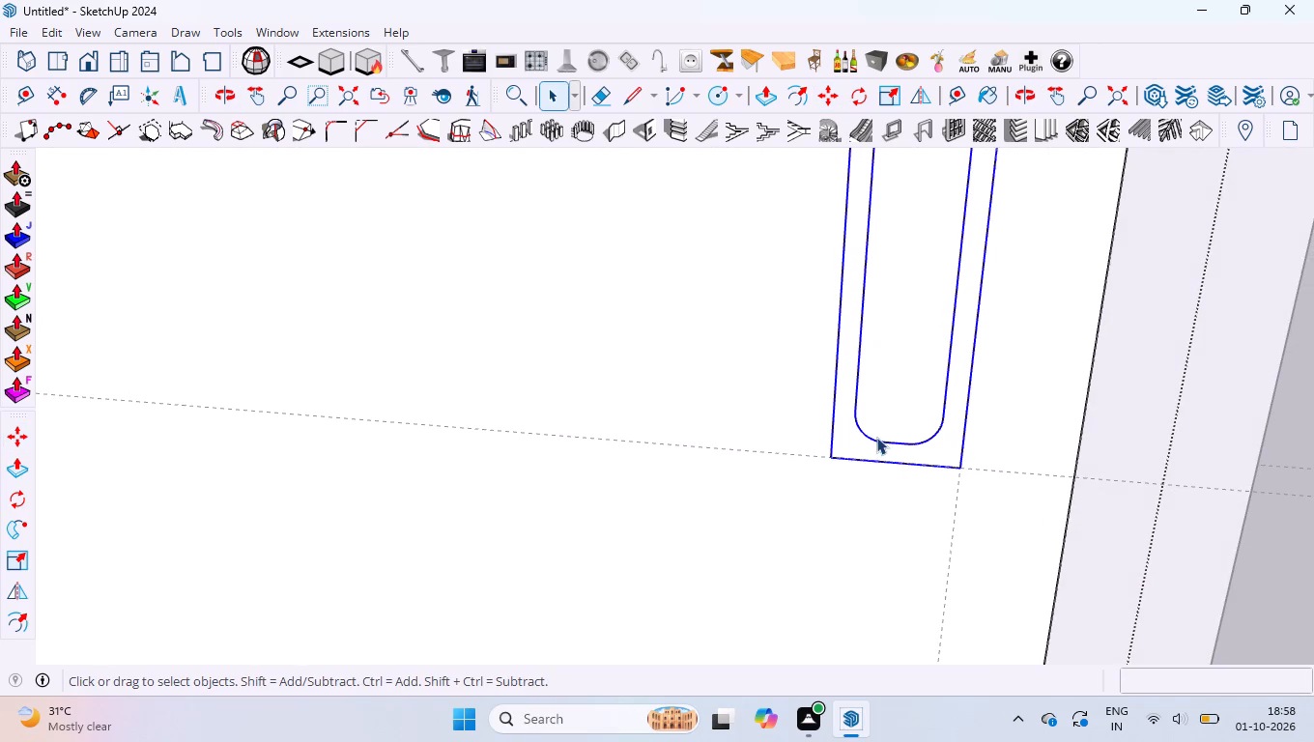
{"action": "right_click", "coordinate": [878, 440]}
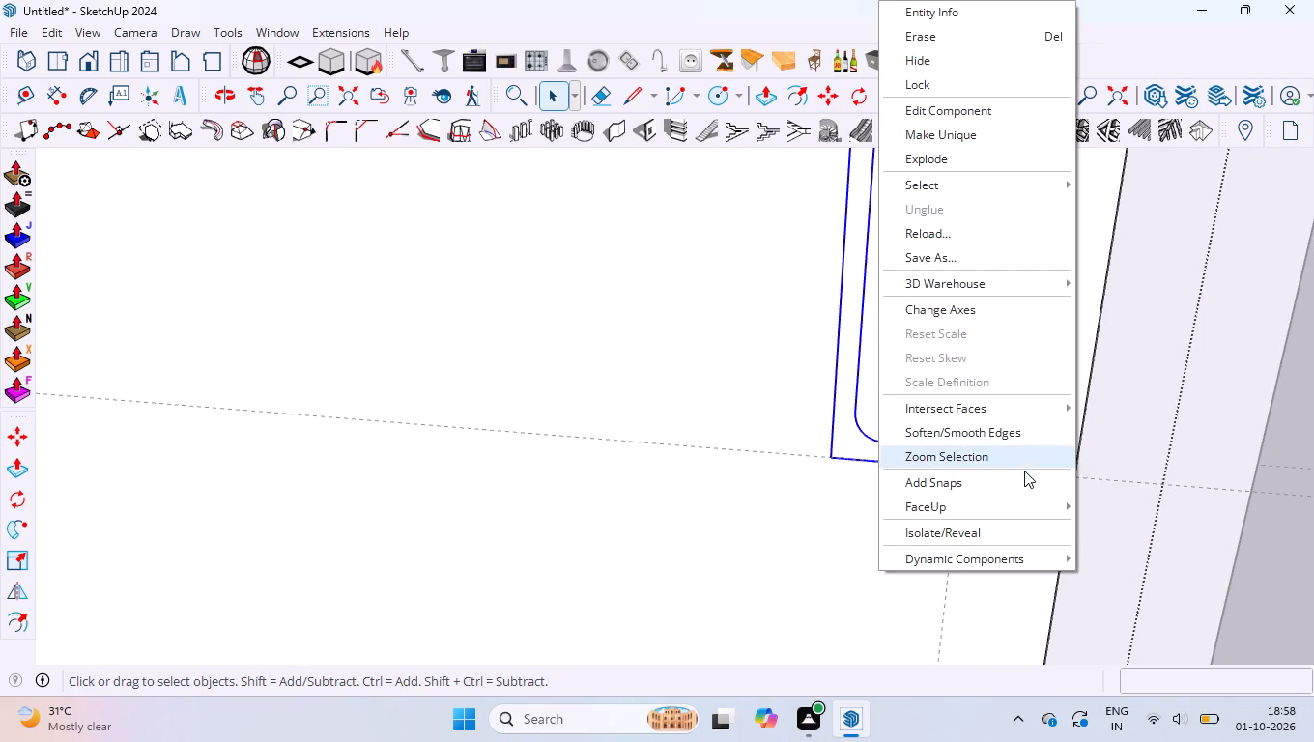
{"action": "left_click", "coordinate": [1006, 406]}
{"action": "left_click", "coordinate": [1158, 411]}
Delete the two shutter faces covering the flush handle and its recess.
{"action": "scroll", "coordinate": [939, 404], "scroll_direction": "down", "scroll_amount": 10}
{"action": "scroll", "coordinate": [916, 281], "scroll_direction": "up", "scroll_amount": 4}
{"action": "left_click", "coordinate": [935, 361]}
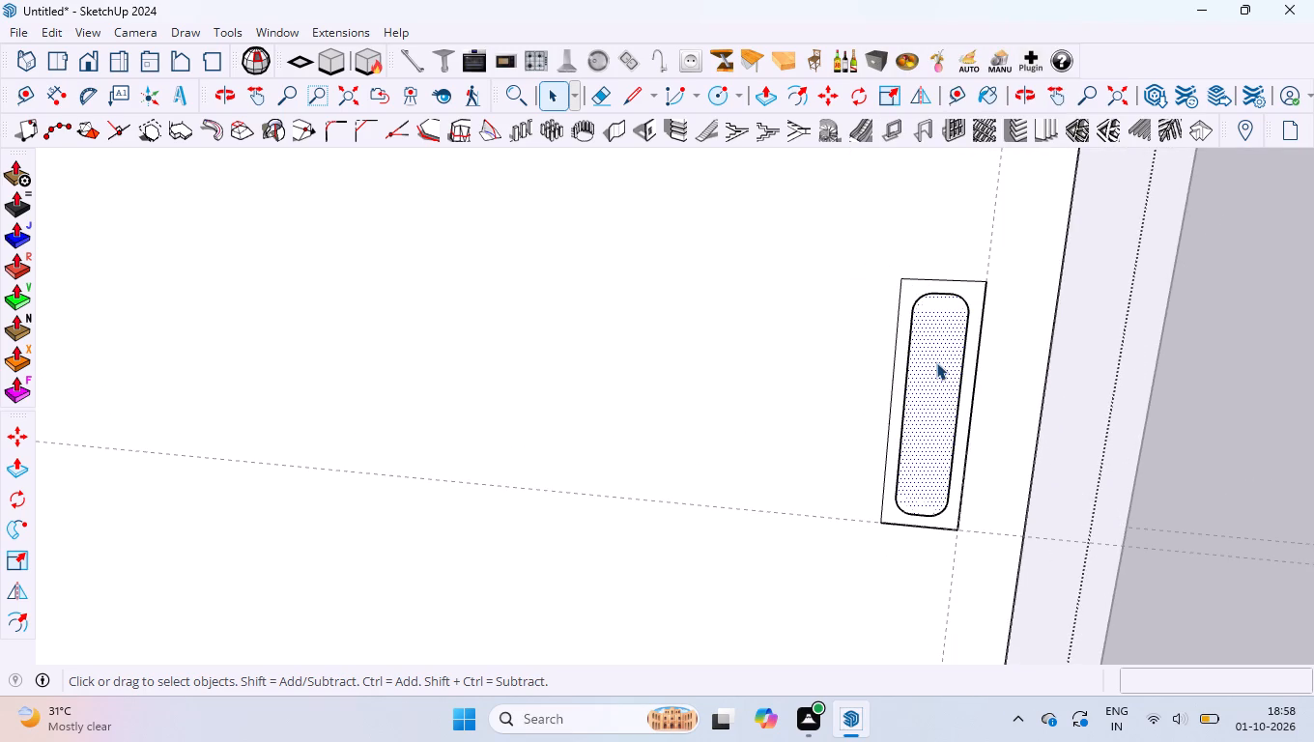
{"action": "key", "text": "Delete"}
{"action": "left_click", "coordinate": [936, 362]}
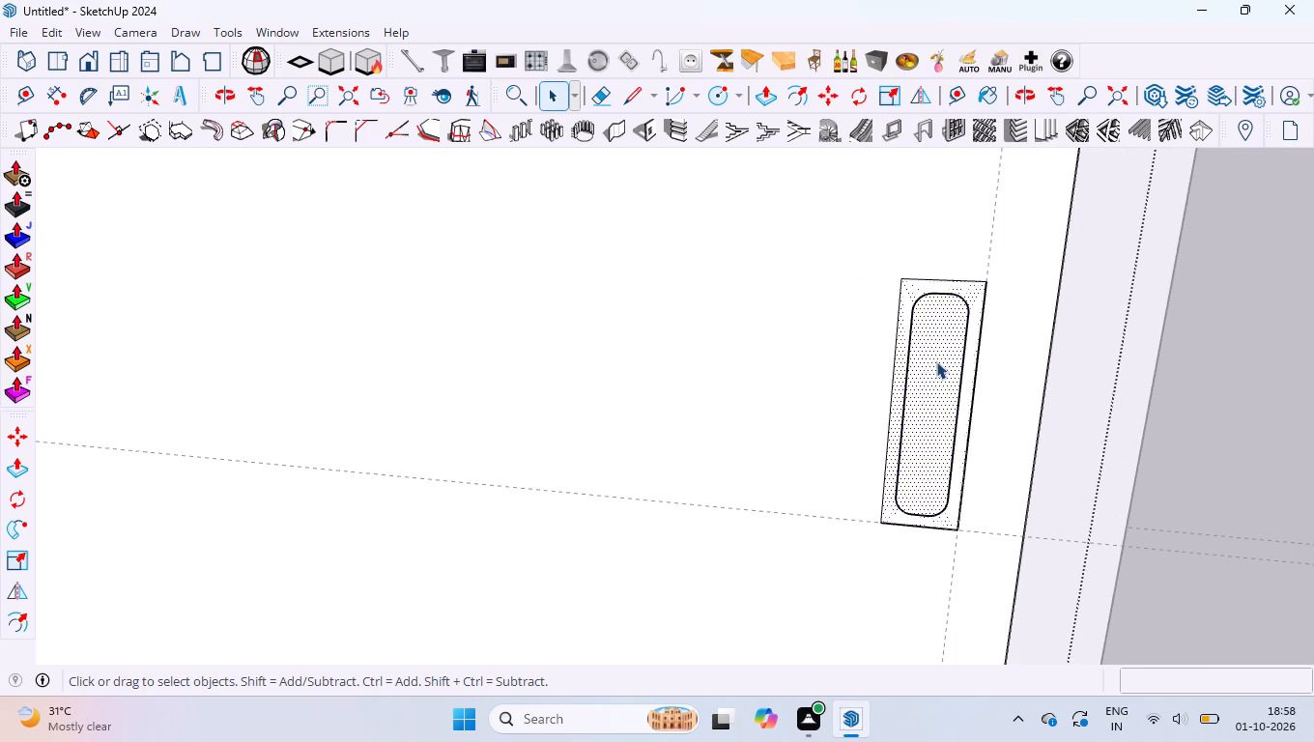
{"action": "key", "text": "Delete"}
Select the fitted handle to check it, and close the second shutter's group.
{"action": "scroll", "coordinate": [936, 384], "scroll_direction": "up", "scroll_amount": 2}
{"action": "left_click", "coordinate": [936, 382]}
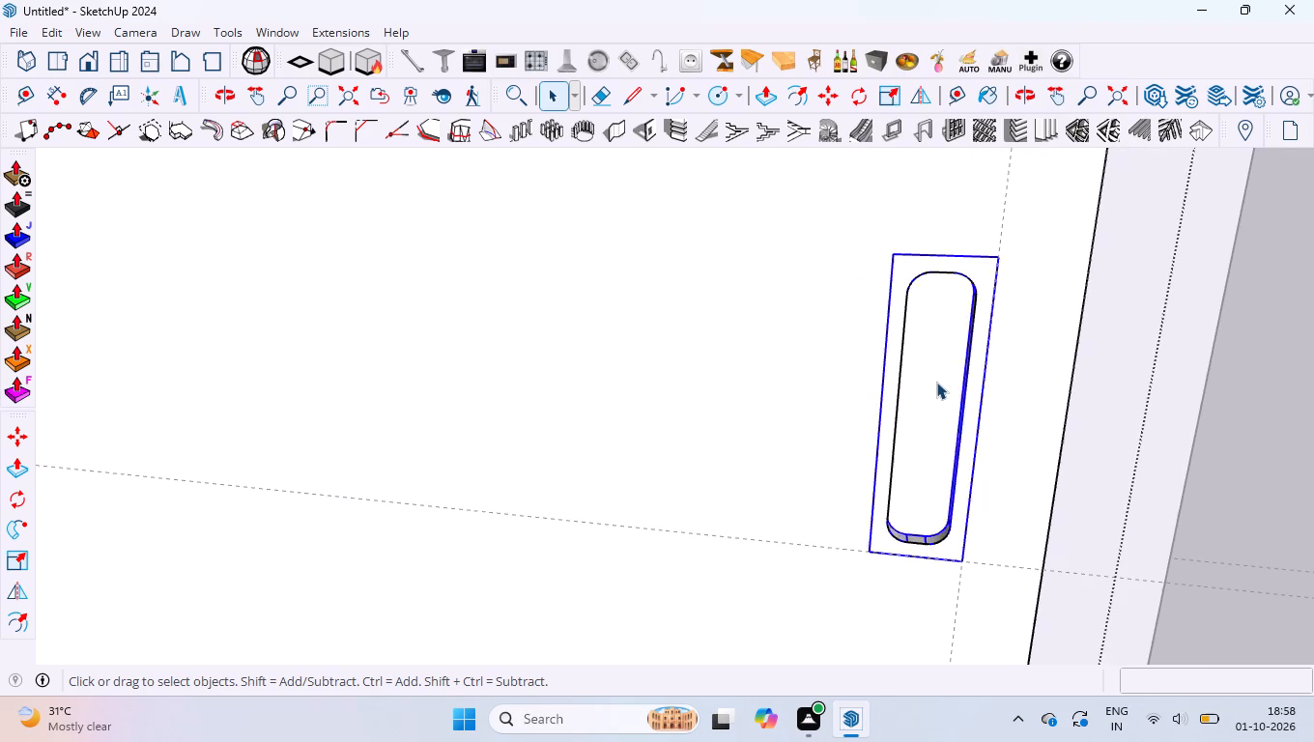
{"action": "key", "text": "space"}
{"action": "scroll", "coordinate": [934, 475], "scroll_direction": "down", "scroll_amount": 9}
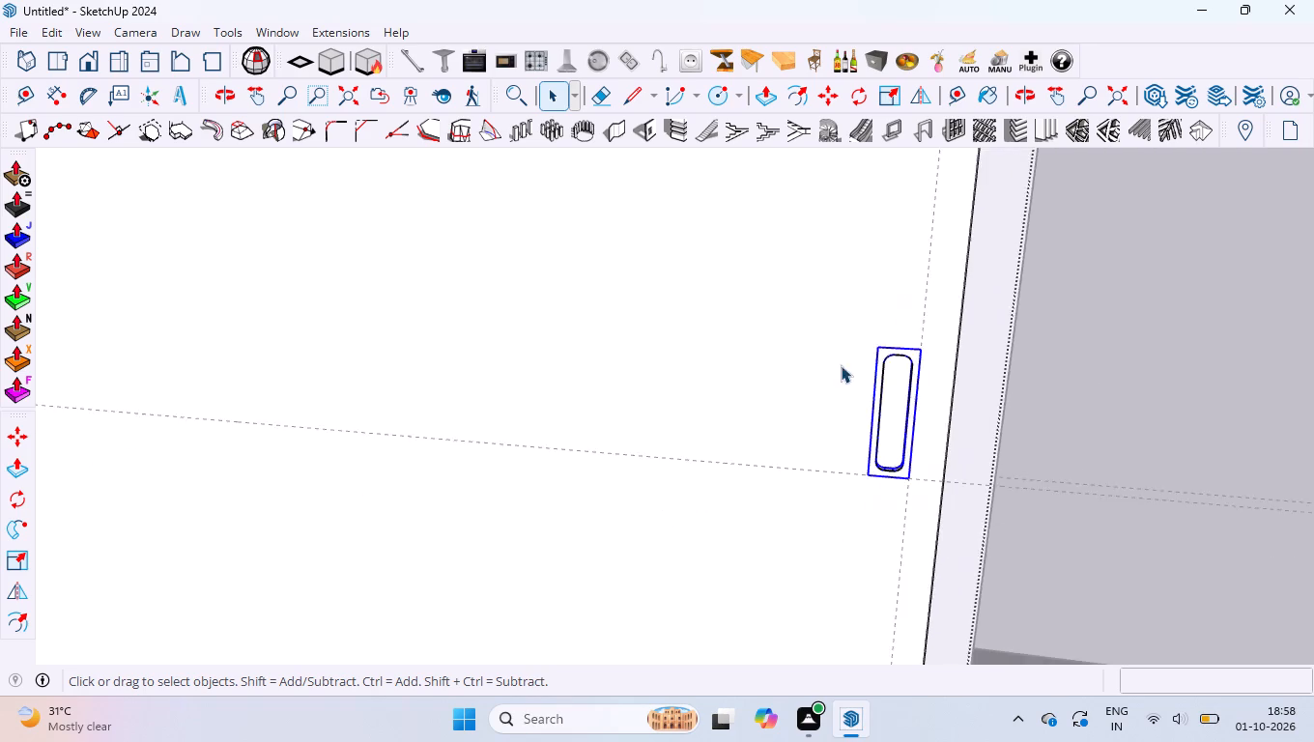
{"action": "scroll", "coordinate": [841, 365], "scroll_direction": "down", "scroll_amount": 20}
{"action": "scroll", "coordinate": [841, 365], "scroll_direction": "down", "scroll_amount": 6}
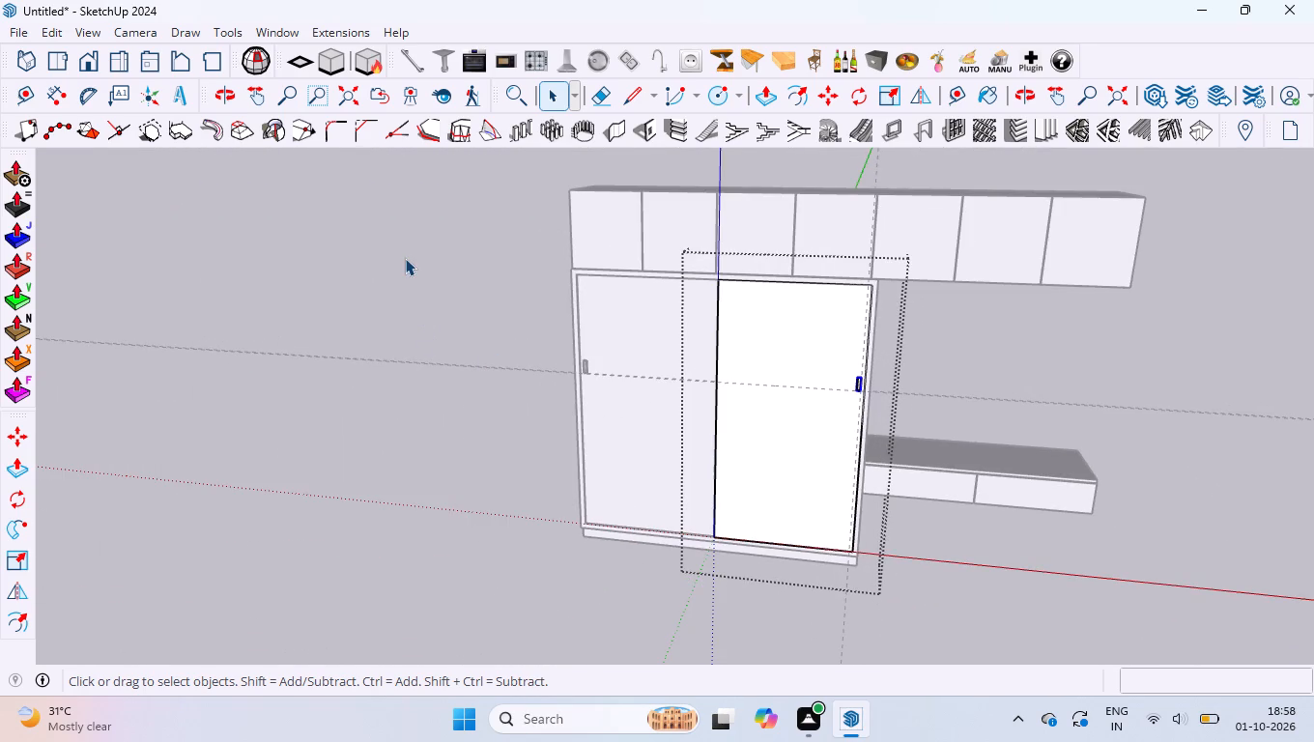
{"action": "left_click", "coordinate": [405, 258]}
{"action": "scroll", "coordinate": [704, 391], "scroll_direction": "down", "scroll_amount": 3}
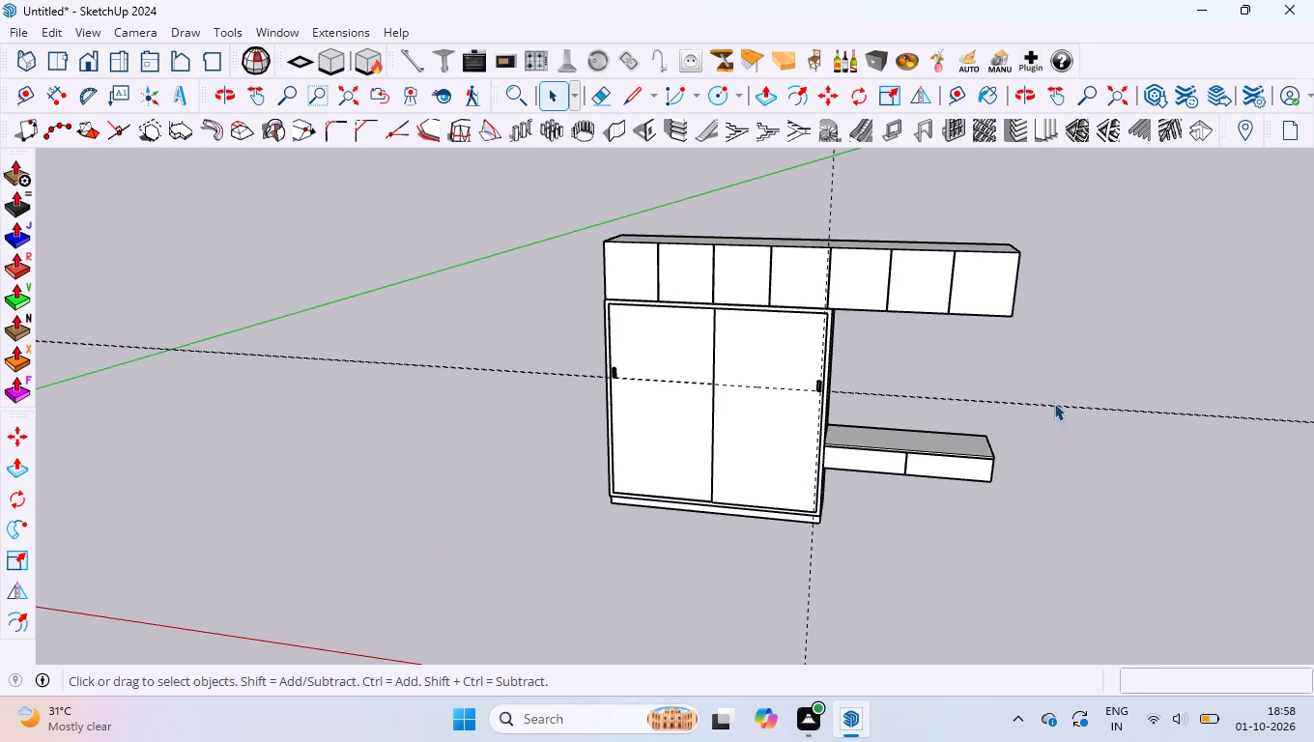
Delete all the remaining construction guides from the model.
{"action": "left_click", "coordinate": [65, 35]}
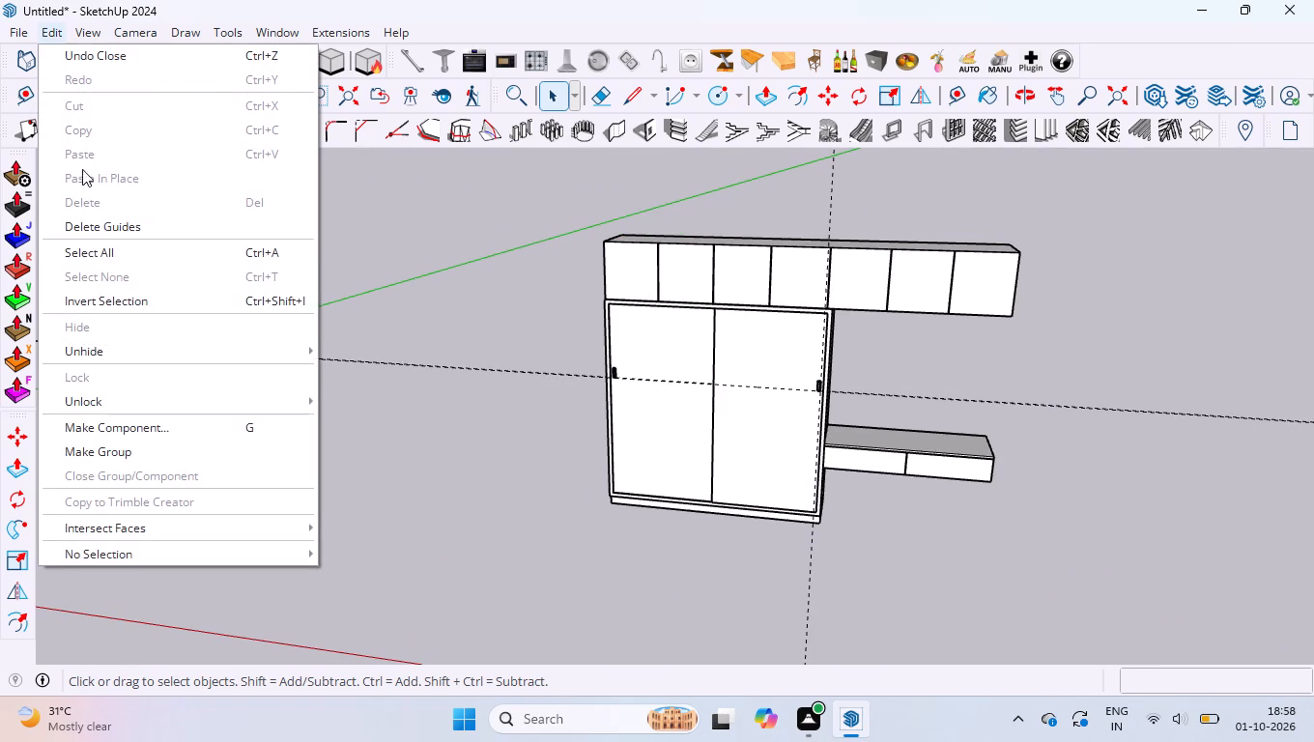
{"action": "left_click", "coordinate": [118, 233]}
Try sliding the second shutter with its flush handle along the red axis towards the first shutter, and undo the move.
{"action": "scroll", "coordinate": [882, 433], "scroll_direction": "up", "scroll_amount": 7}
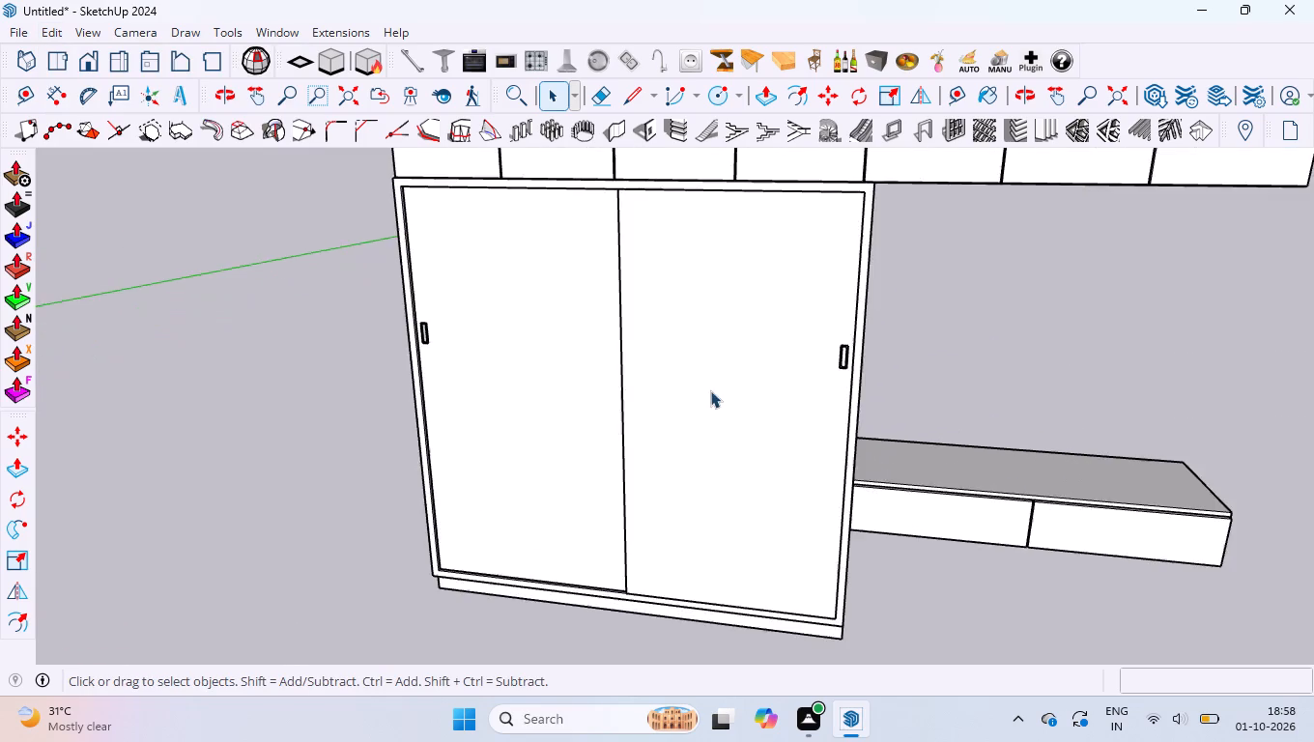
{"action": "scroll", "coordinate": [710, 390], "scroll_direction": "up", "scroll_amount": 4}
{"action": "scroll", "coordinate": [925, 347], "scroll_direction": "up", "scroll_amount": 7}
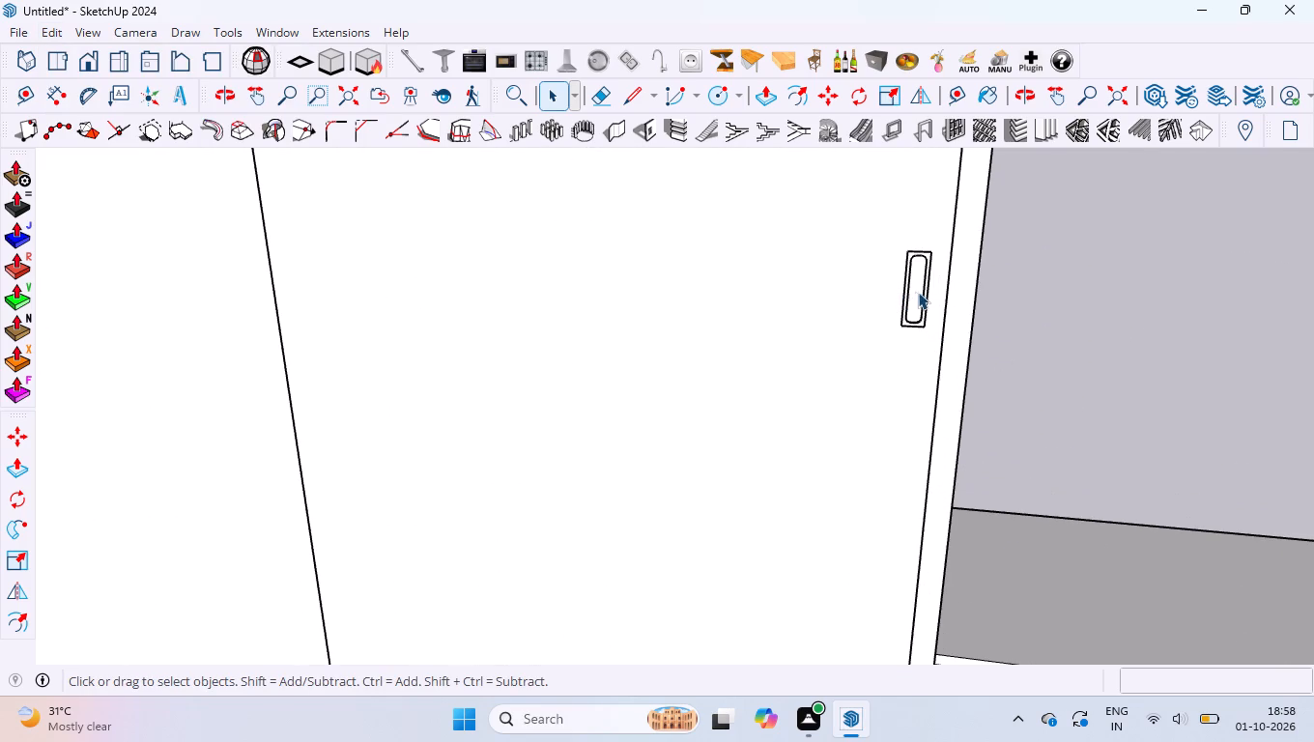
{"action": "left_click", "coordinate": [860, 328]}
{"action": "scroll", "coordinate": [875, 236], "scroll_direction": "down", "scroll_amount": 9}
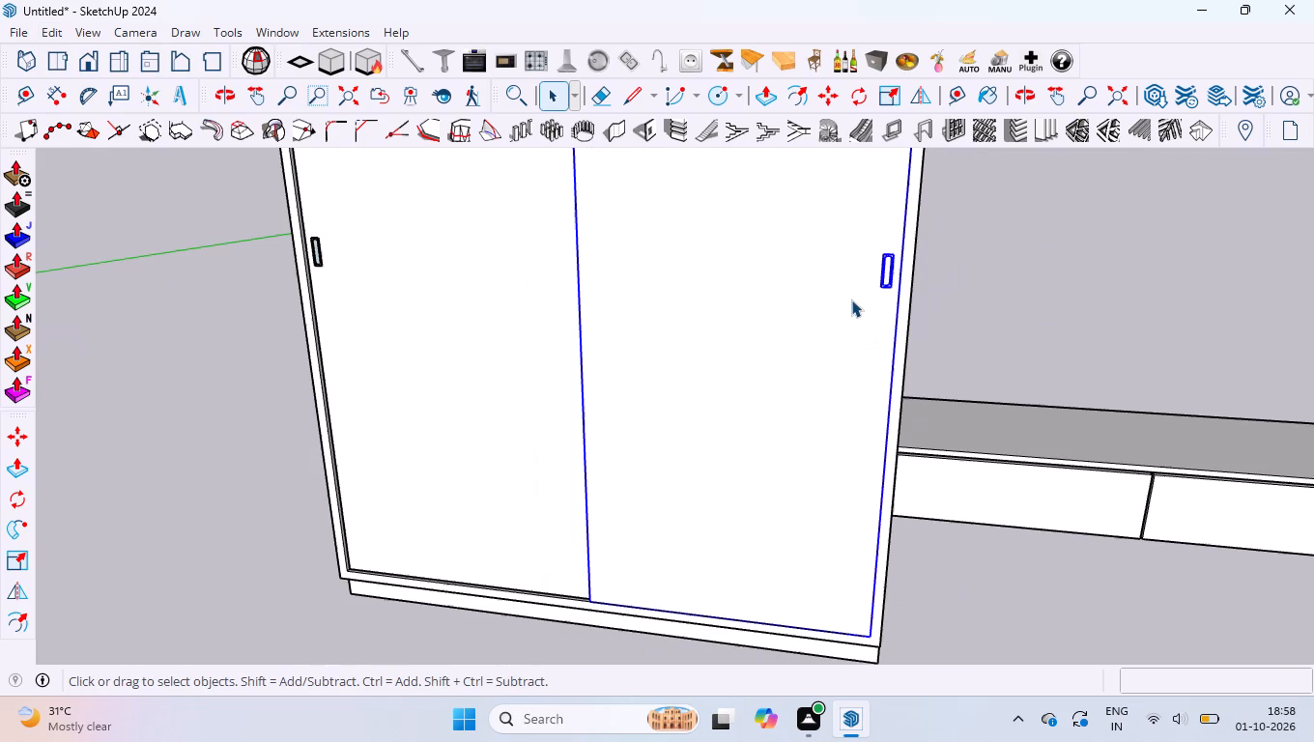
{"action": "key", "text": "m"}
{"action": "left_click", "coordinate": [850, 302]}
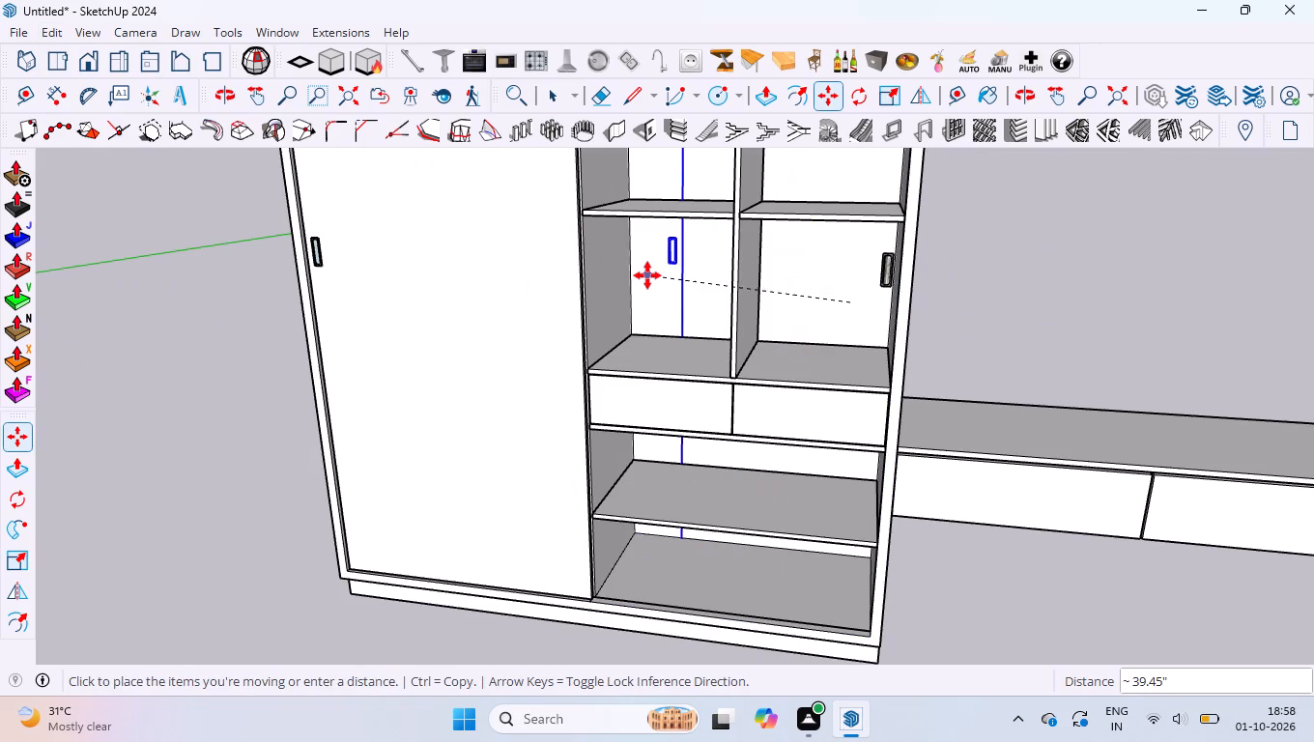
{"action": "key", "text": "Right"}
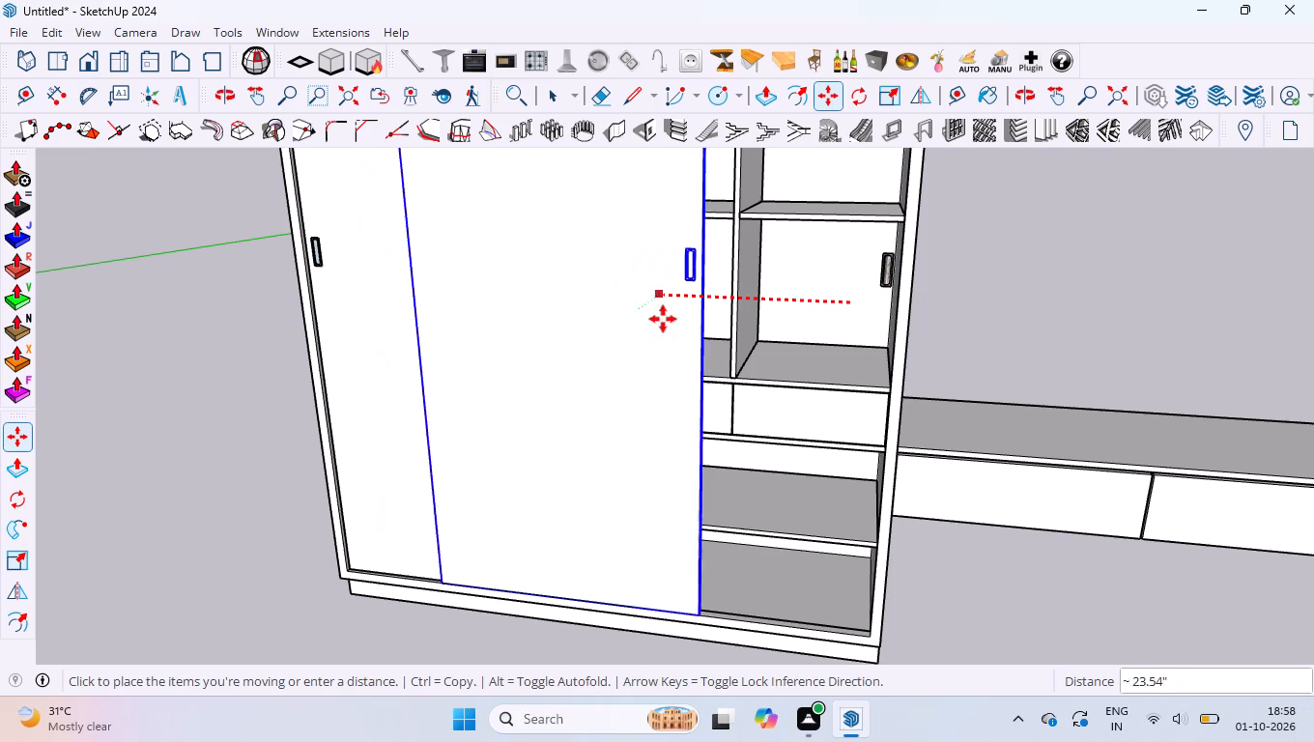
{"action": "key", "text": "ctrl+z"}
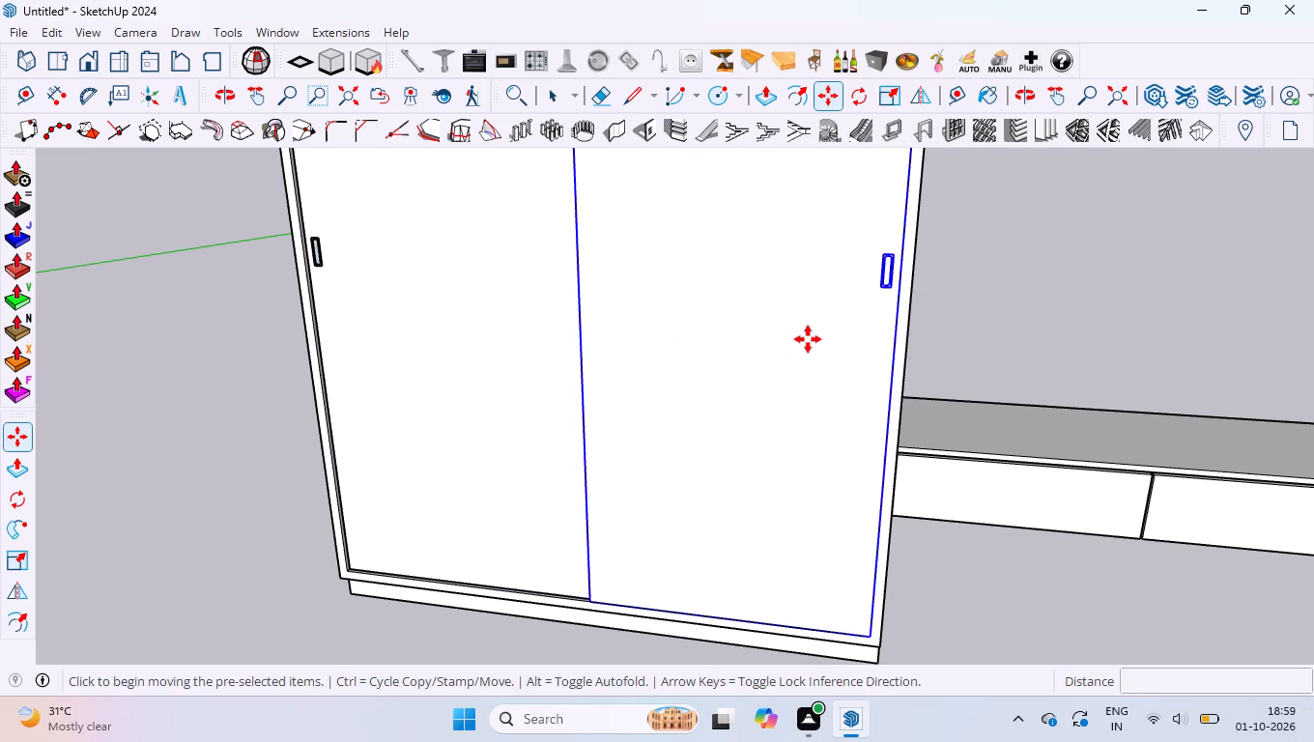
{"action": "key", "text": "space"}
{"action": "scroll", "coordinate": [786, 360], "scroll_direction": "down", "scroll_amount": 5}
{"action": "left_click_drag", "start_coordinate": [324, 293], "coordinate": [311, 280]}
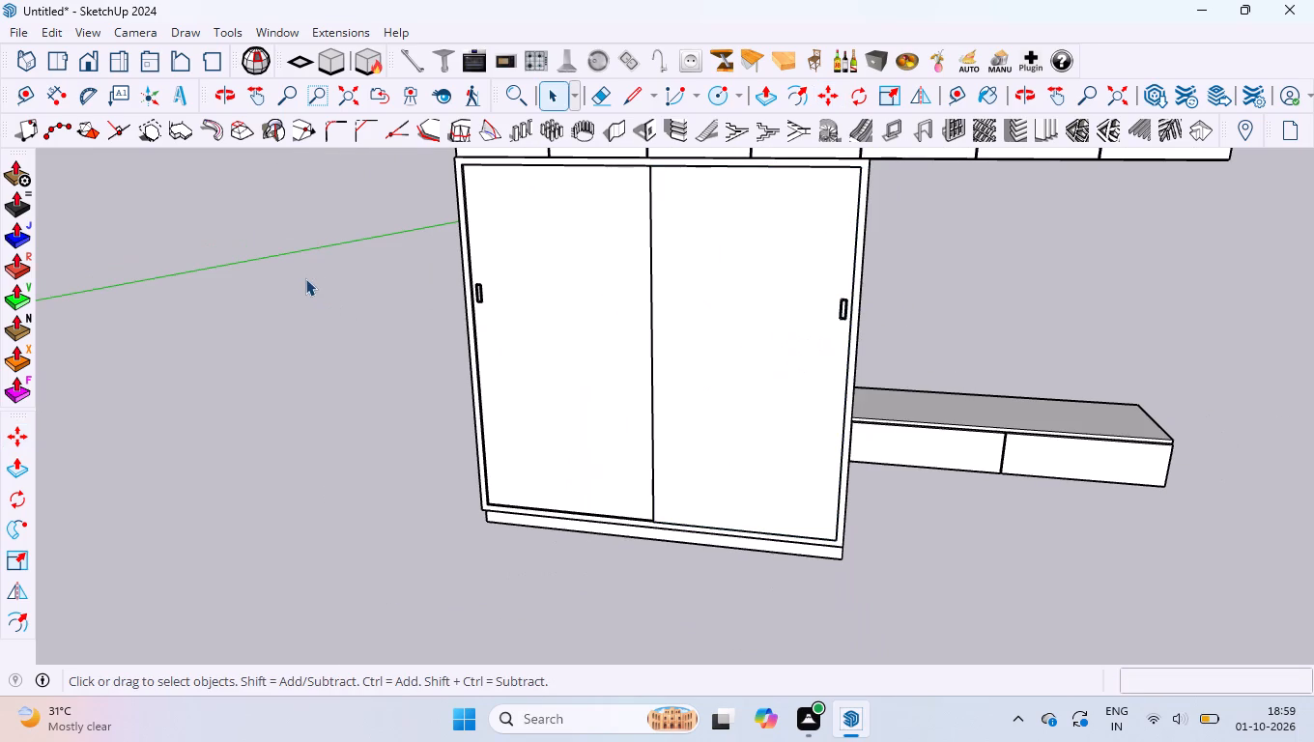
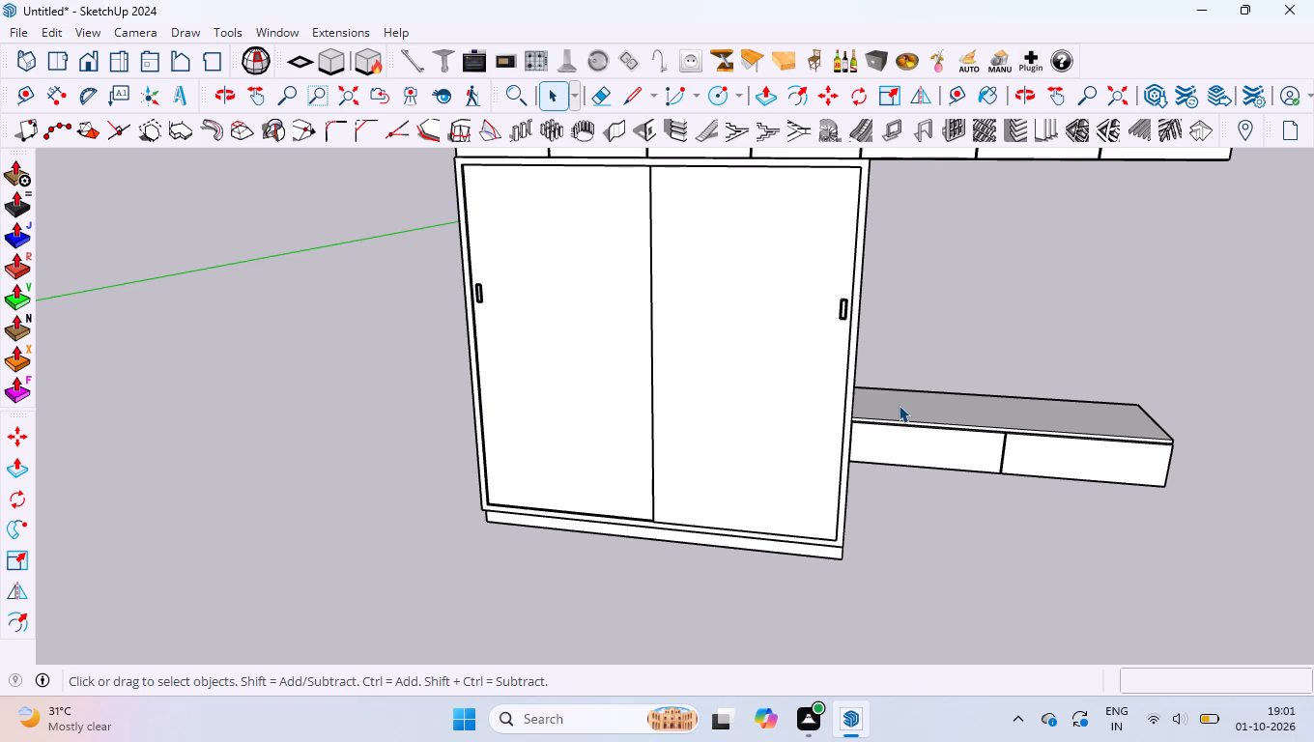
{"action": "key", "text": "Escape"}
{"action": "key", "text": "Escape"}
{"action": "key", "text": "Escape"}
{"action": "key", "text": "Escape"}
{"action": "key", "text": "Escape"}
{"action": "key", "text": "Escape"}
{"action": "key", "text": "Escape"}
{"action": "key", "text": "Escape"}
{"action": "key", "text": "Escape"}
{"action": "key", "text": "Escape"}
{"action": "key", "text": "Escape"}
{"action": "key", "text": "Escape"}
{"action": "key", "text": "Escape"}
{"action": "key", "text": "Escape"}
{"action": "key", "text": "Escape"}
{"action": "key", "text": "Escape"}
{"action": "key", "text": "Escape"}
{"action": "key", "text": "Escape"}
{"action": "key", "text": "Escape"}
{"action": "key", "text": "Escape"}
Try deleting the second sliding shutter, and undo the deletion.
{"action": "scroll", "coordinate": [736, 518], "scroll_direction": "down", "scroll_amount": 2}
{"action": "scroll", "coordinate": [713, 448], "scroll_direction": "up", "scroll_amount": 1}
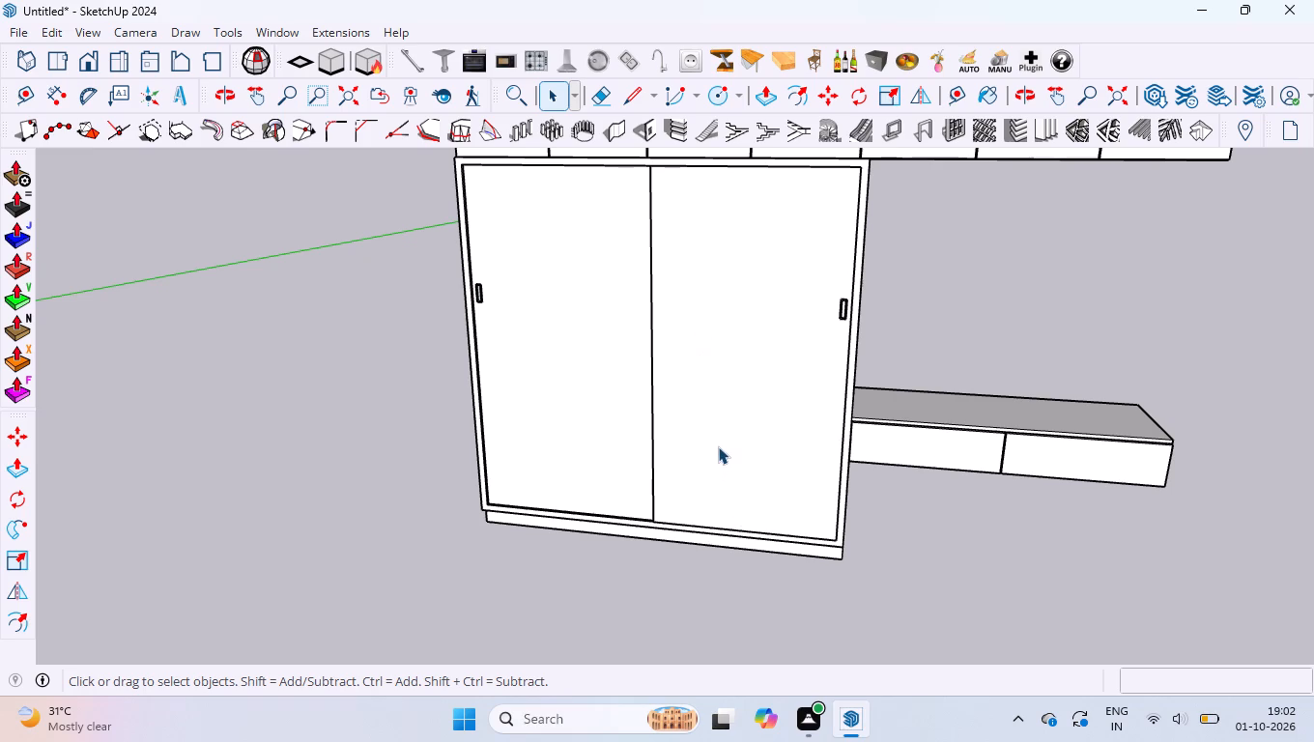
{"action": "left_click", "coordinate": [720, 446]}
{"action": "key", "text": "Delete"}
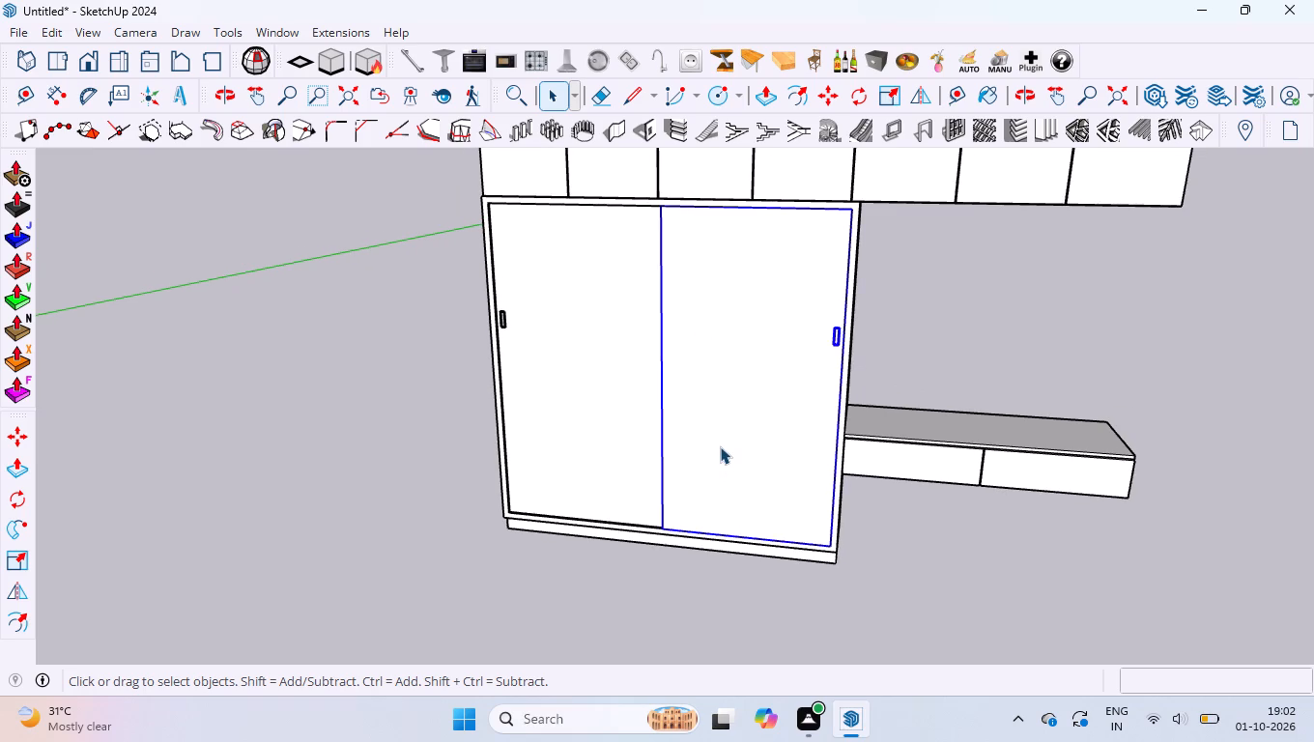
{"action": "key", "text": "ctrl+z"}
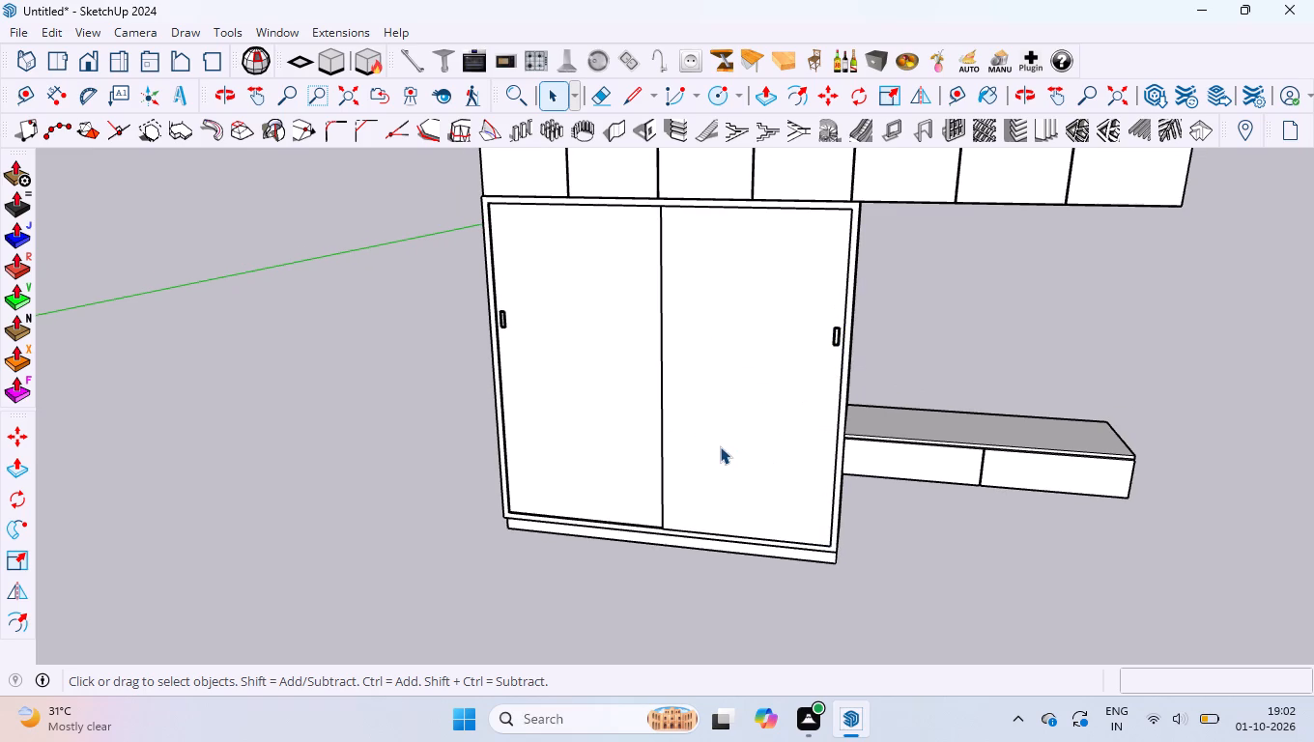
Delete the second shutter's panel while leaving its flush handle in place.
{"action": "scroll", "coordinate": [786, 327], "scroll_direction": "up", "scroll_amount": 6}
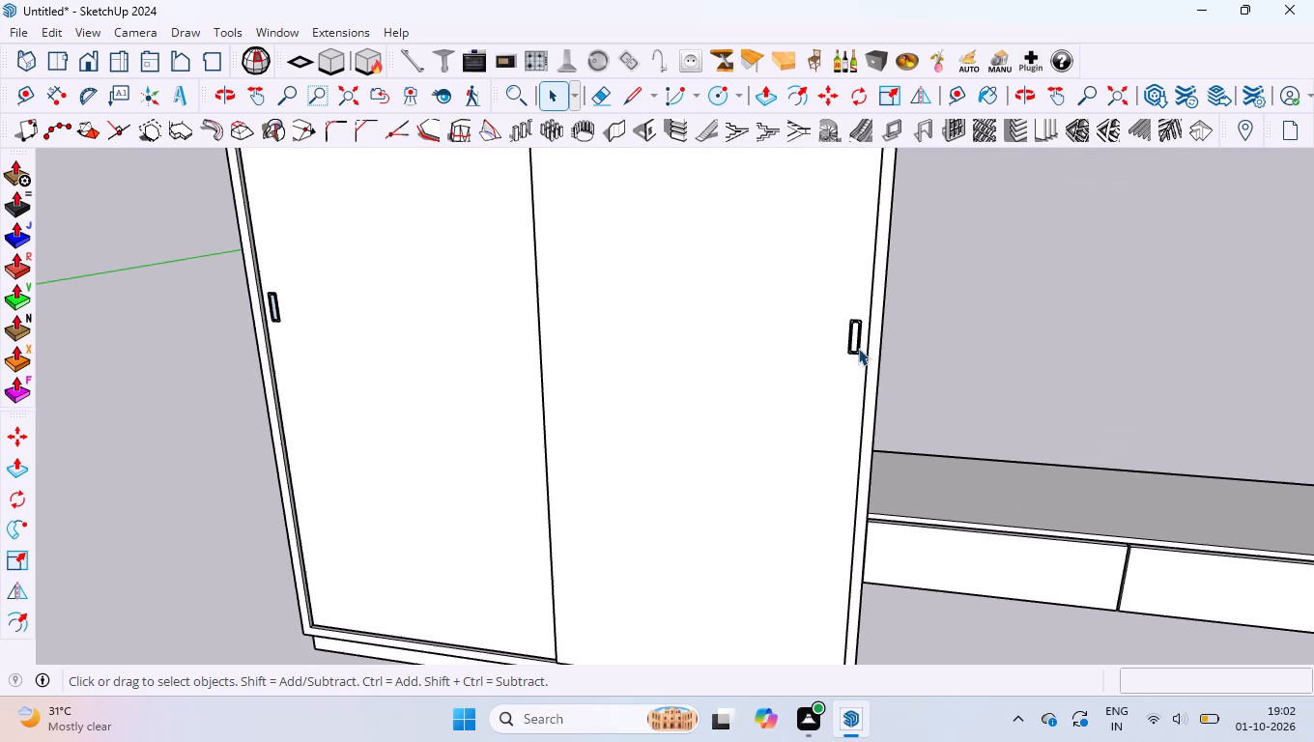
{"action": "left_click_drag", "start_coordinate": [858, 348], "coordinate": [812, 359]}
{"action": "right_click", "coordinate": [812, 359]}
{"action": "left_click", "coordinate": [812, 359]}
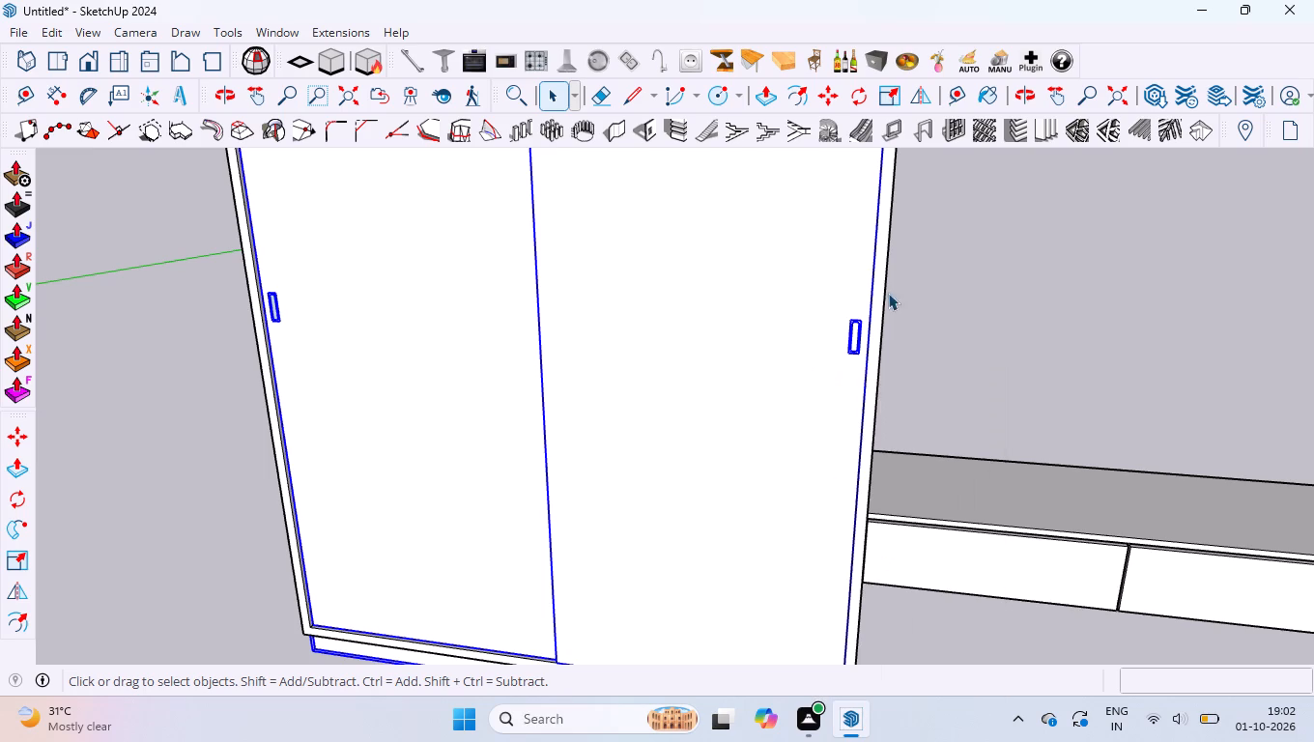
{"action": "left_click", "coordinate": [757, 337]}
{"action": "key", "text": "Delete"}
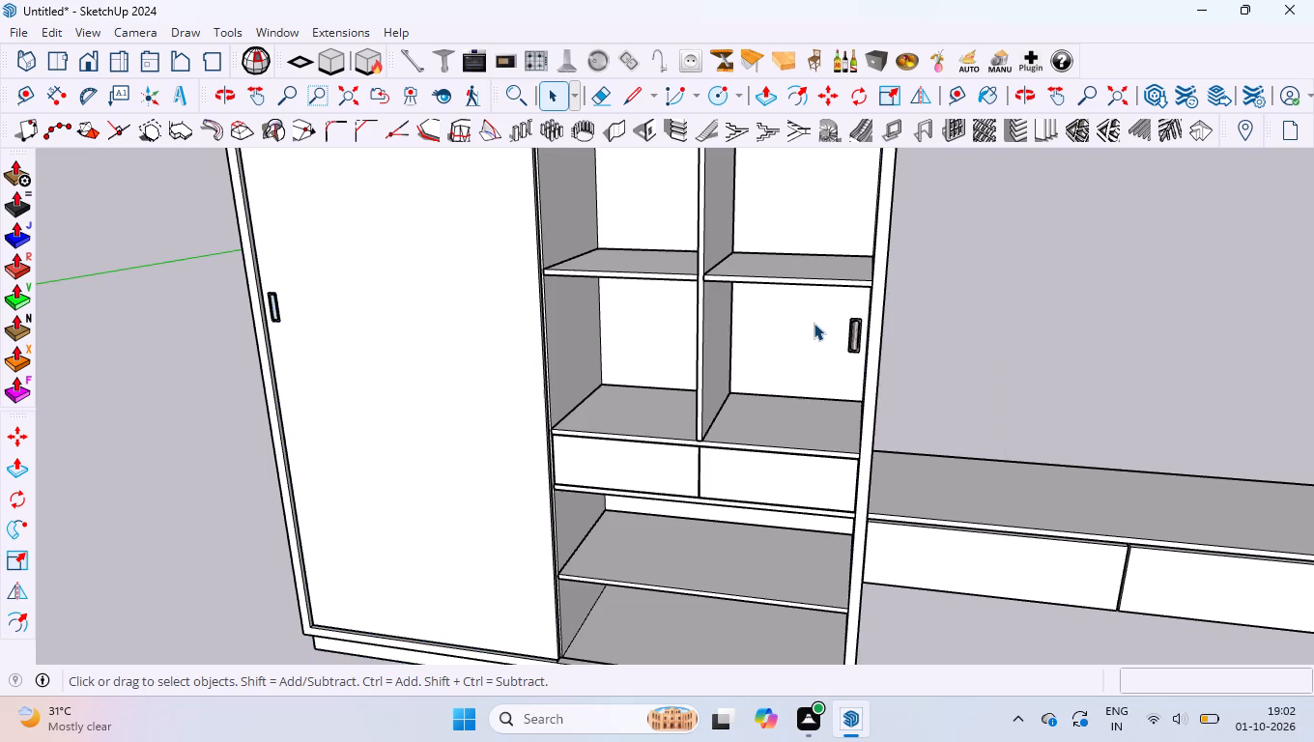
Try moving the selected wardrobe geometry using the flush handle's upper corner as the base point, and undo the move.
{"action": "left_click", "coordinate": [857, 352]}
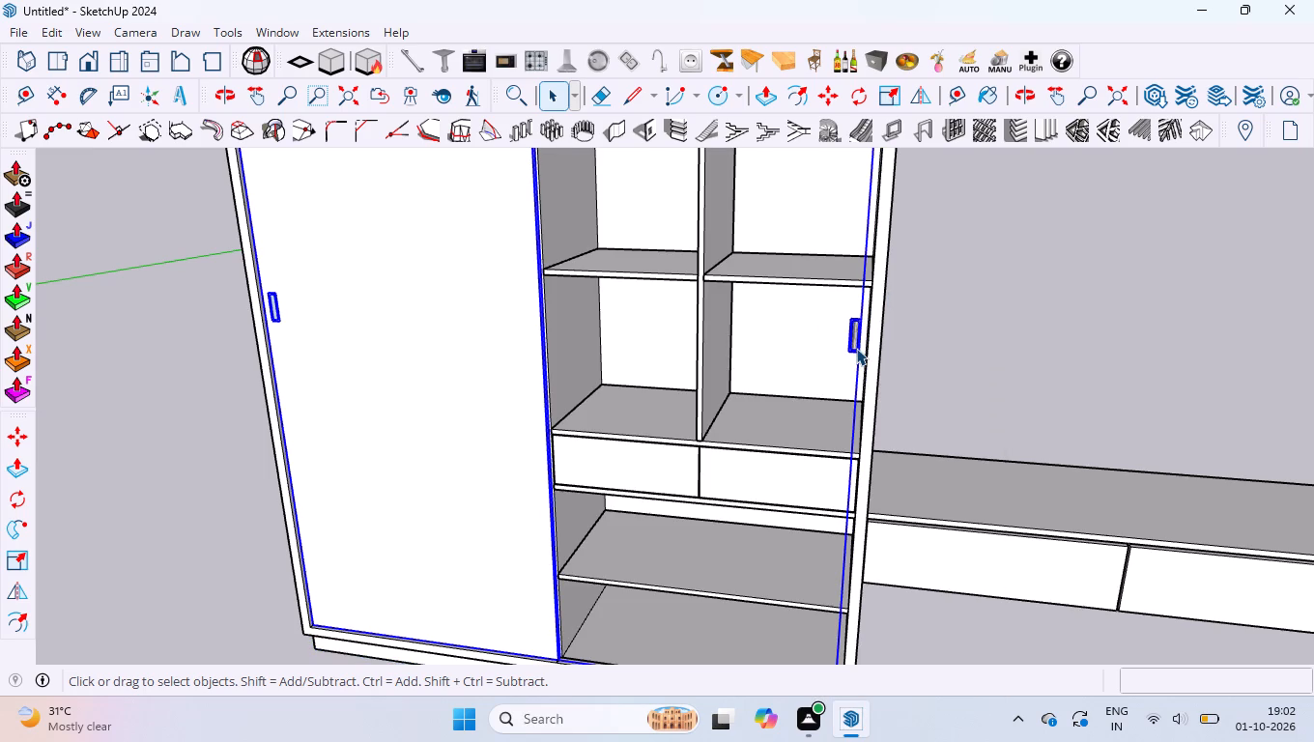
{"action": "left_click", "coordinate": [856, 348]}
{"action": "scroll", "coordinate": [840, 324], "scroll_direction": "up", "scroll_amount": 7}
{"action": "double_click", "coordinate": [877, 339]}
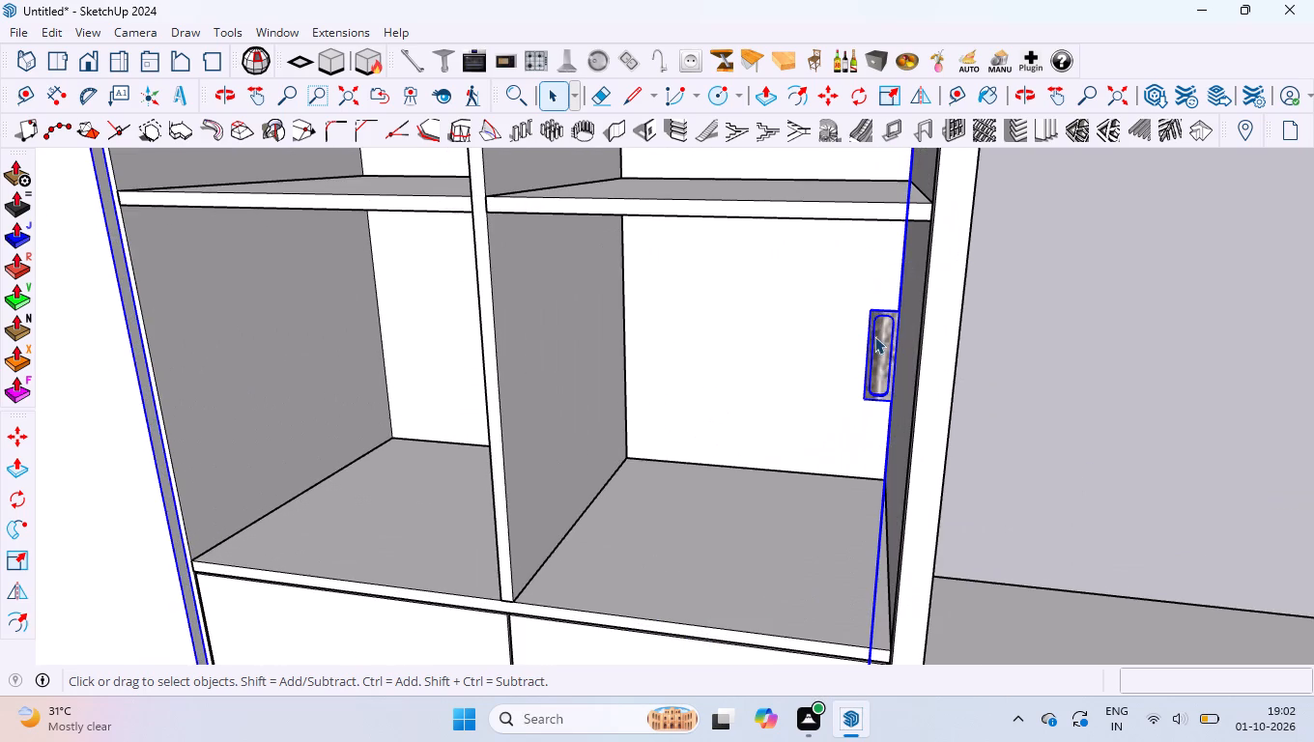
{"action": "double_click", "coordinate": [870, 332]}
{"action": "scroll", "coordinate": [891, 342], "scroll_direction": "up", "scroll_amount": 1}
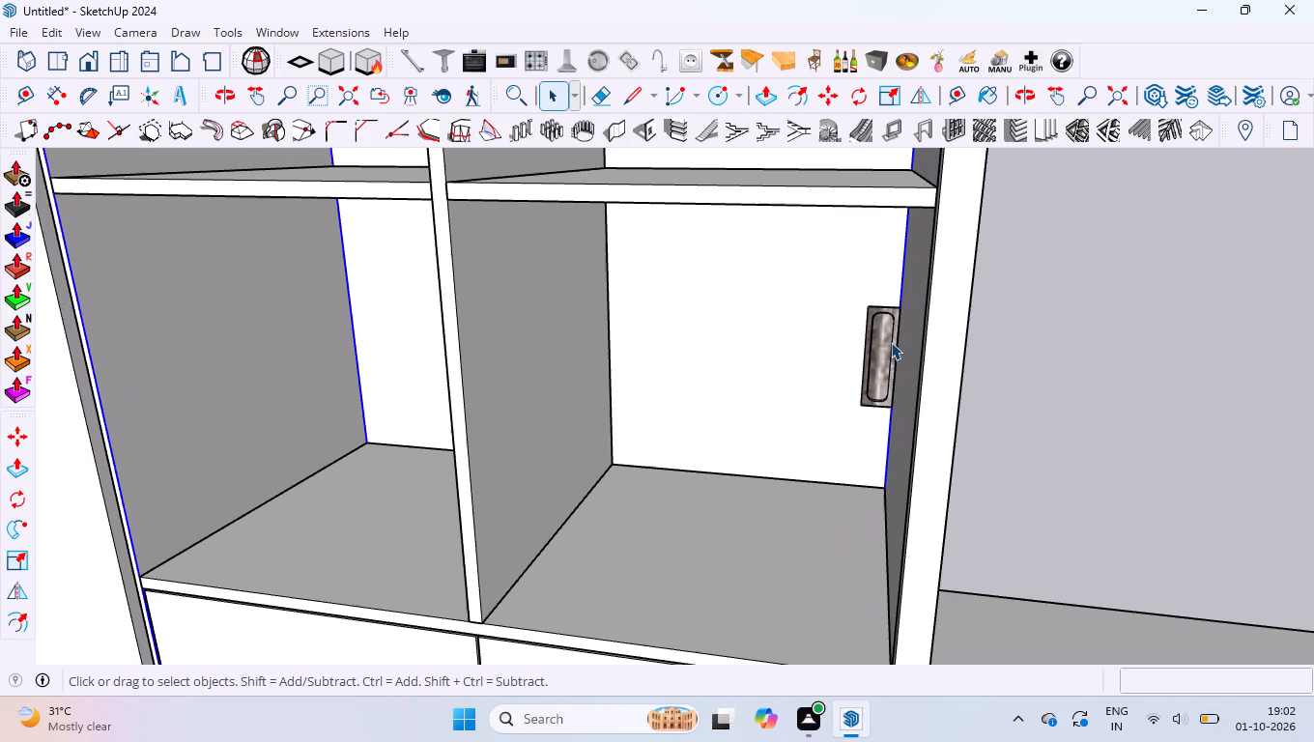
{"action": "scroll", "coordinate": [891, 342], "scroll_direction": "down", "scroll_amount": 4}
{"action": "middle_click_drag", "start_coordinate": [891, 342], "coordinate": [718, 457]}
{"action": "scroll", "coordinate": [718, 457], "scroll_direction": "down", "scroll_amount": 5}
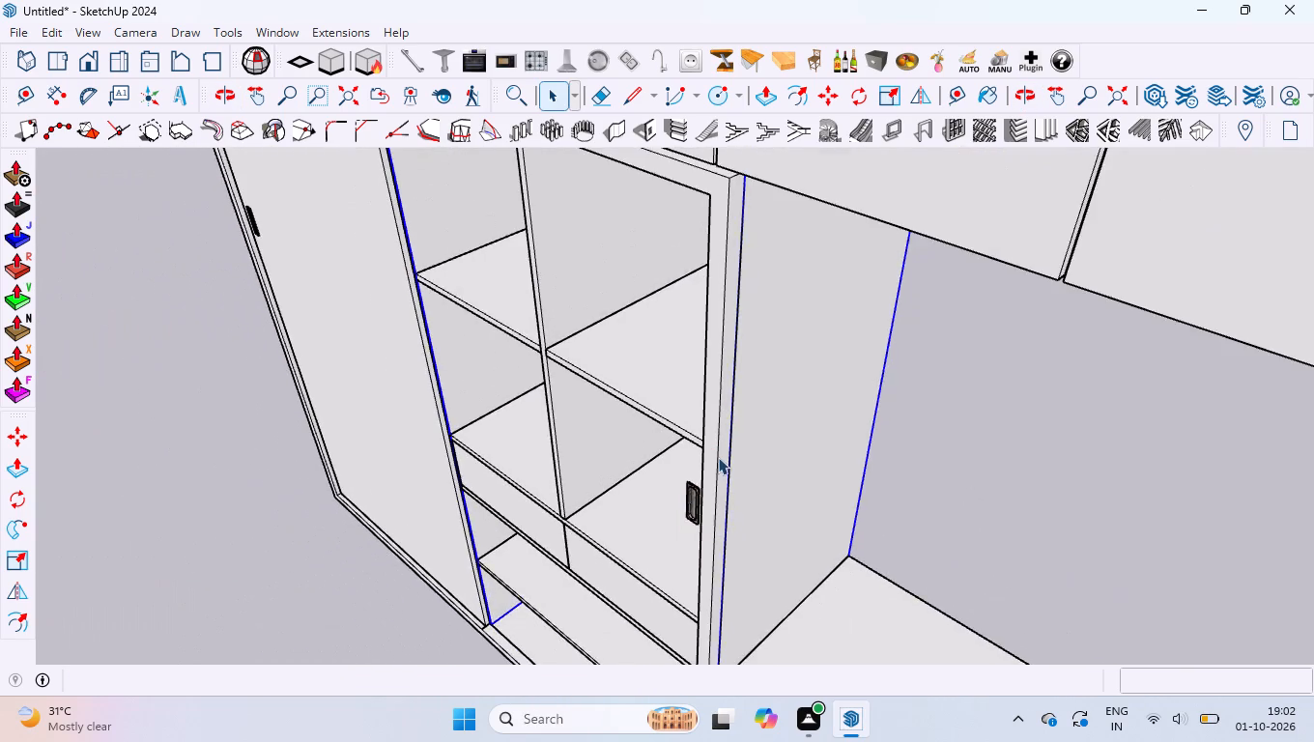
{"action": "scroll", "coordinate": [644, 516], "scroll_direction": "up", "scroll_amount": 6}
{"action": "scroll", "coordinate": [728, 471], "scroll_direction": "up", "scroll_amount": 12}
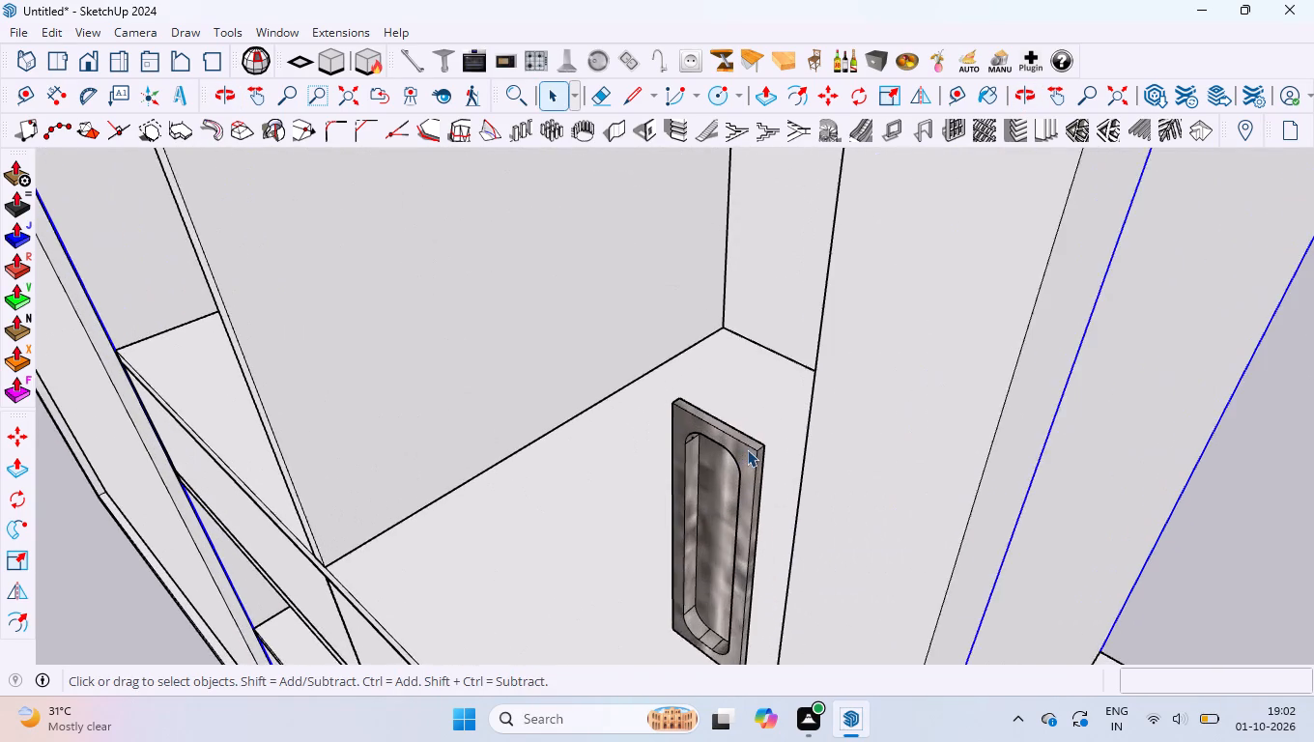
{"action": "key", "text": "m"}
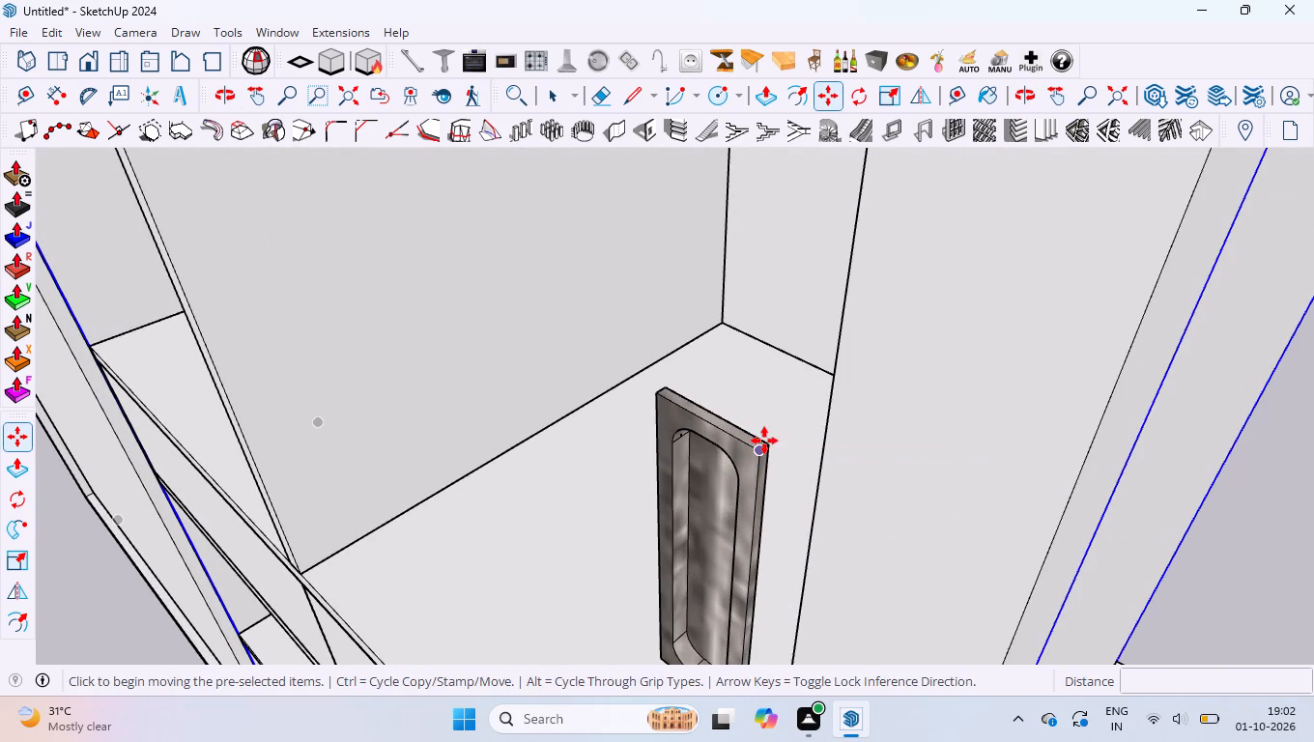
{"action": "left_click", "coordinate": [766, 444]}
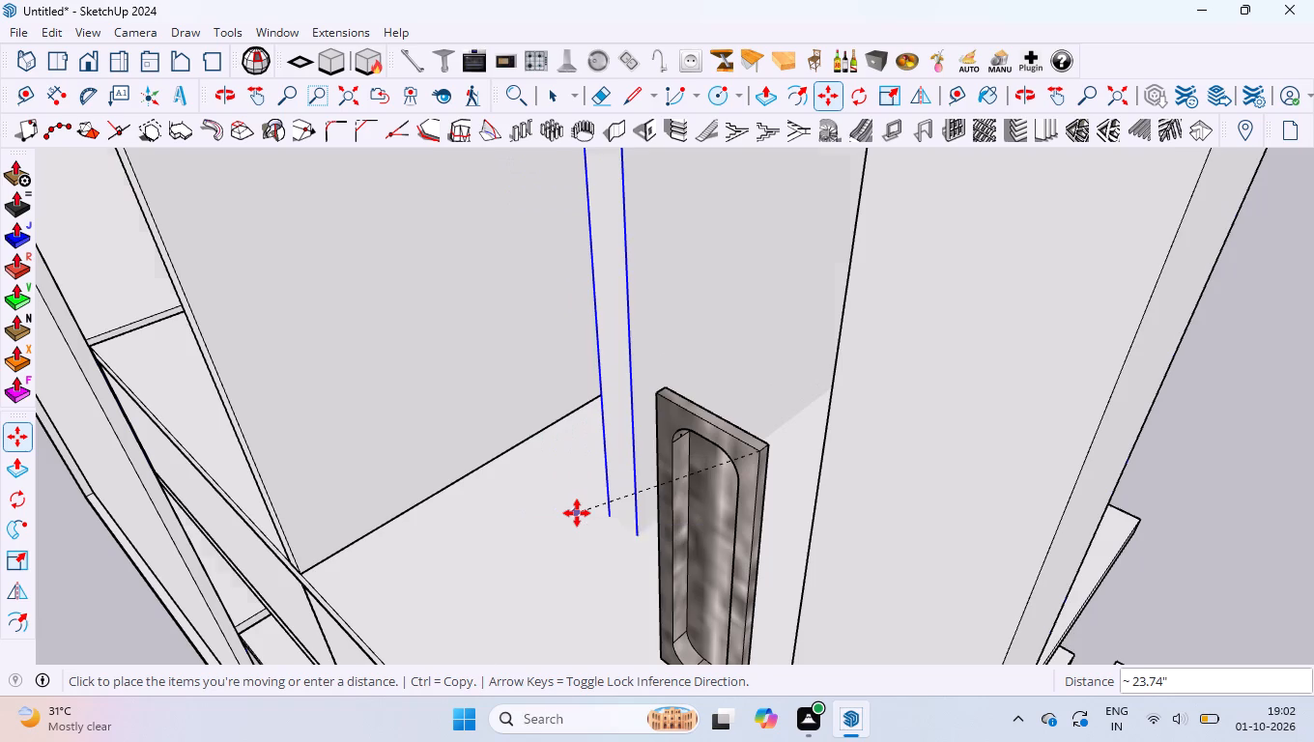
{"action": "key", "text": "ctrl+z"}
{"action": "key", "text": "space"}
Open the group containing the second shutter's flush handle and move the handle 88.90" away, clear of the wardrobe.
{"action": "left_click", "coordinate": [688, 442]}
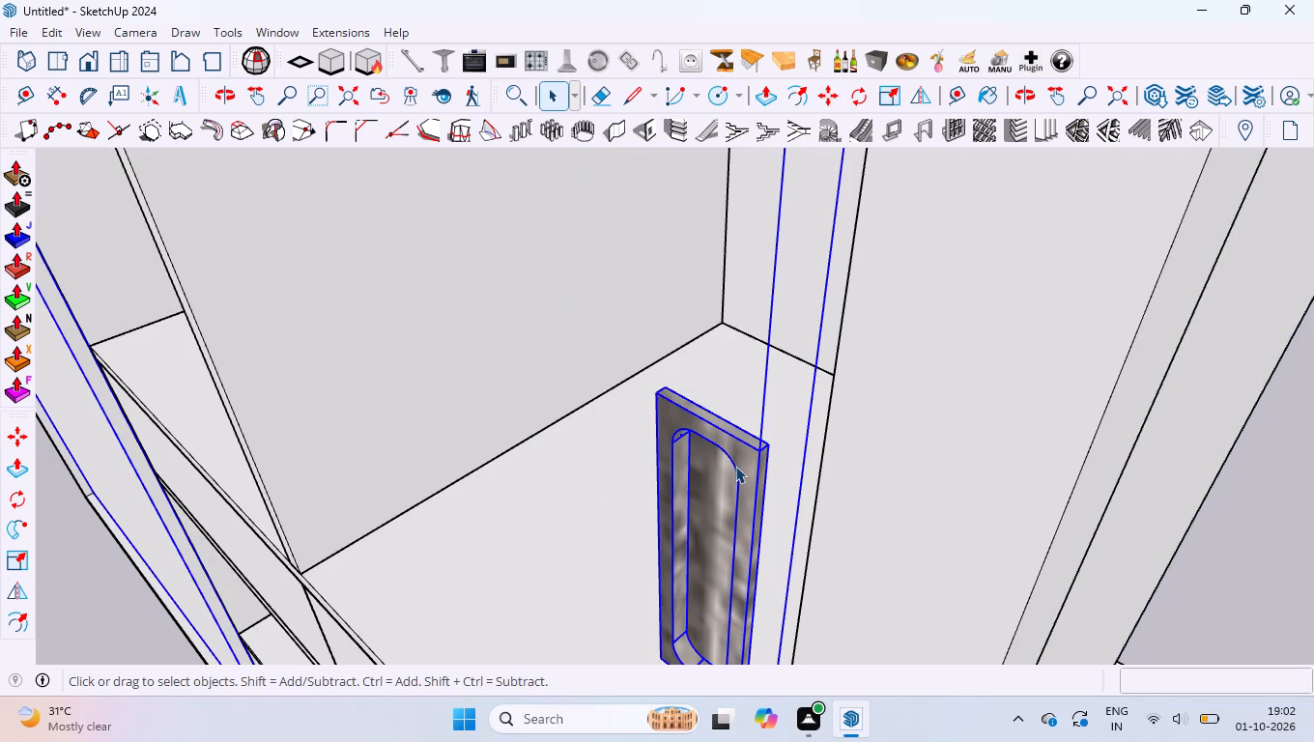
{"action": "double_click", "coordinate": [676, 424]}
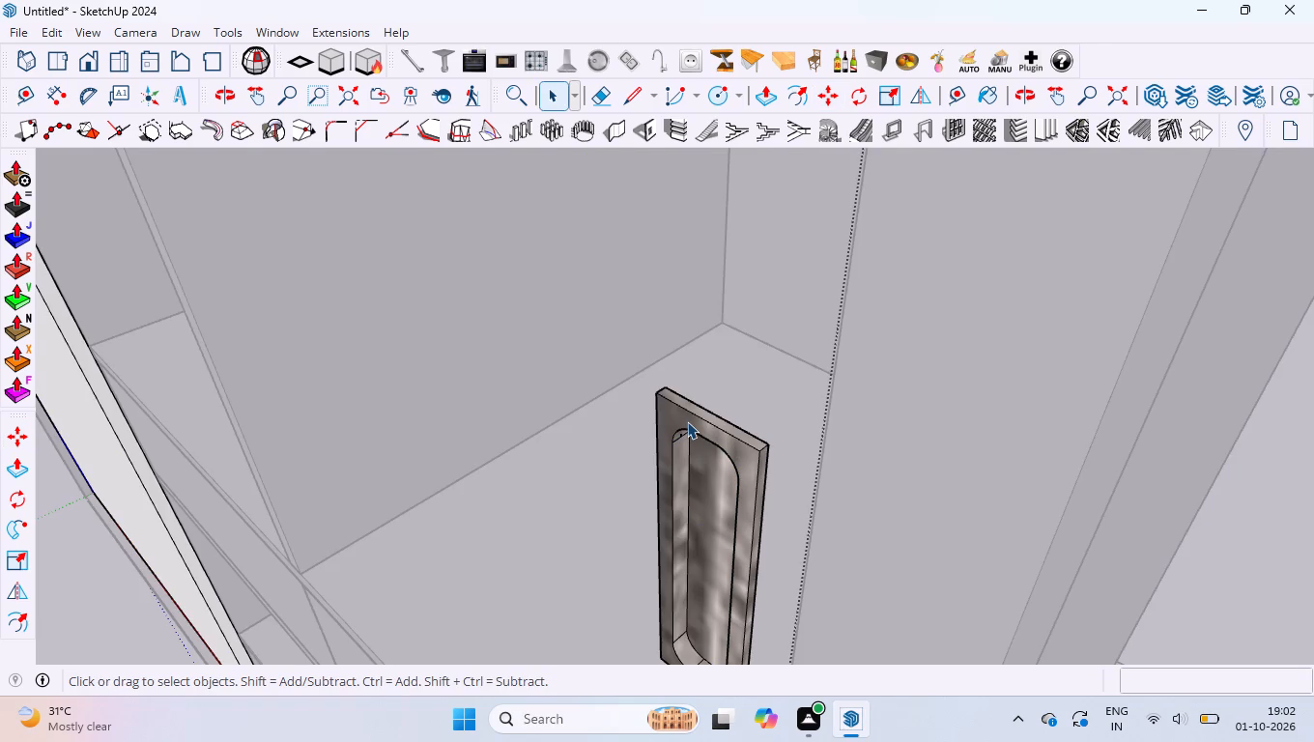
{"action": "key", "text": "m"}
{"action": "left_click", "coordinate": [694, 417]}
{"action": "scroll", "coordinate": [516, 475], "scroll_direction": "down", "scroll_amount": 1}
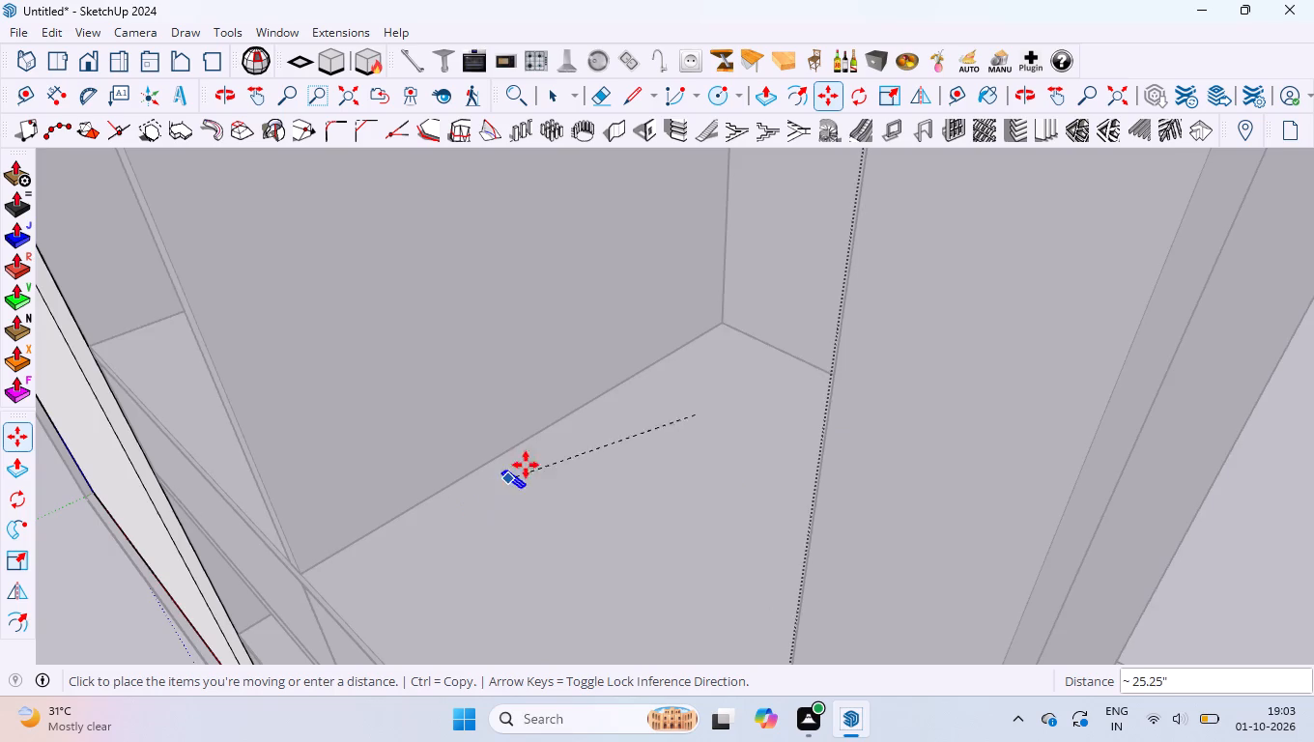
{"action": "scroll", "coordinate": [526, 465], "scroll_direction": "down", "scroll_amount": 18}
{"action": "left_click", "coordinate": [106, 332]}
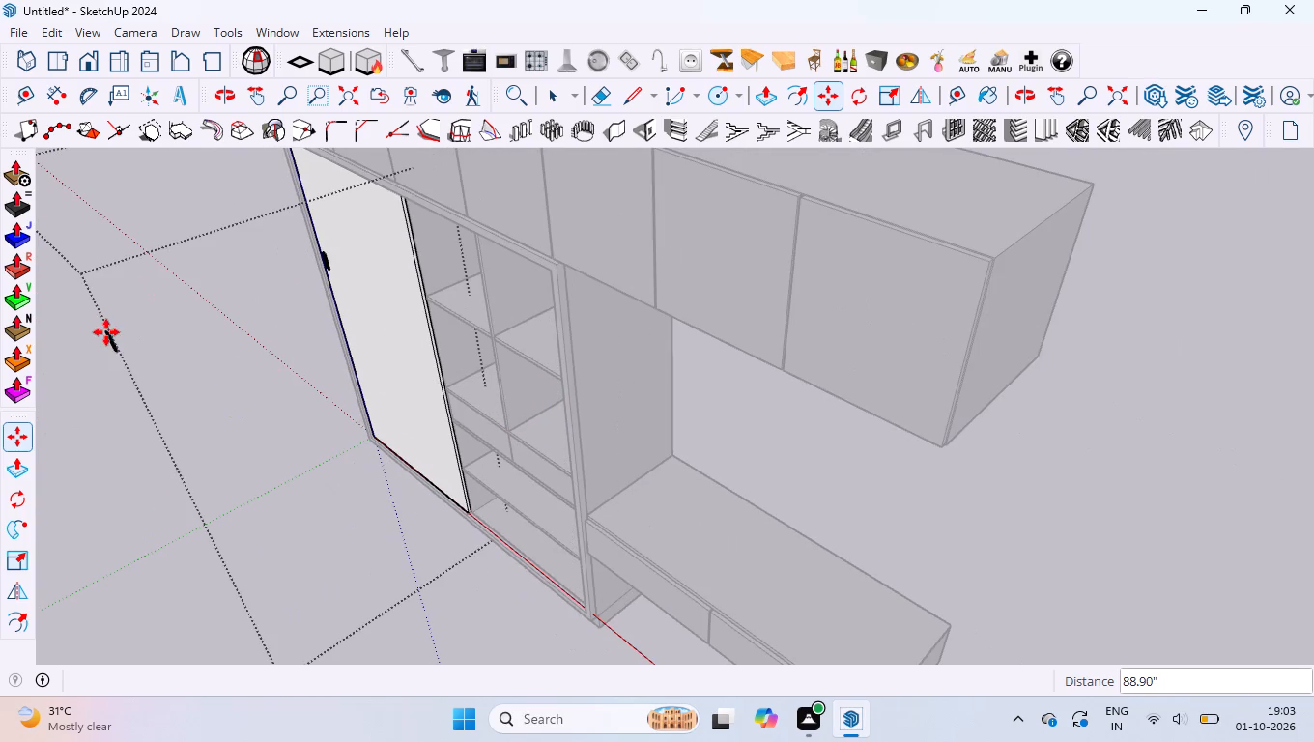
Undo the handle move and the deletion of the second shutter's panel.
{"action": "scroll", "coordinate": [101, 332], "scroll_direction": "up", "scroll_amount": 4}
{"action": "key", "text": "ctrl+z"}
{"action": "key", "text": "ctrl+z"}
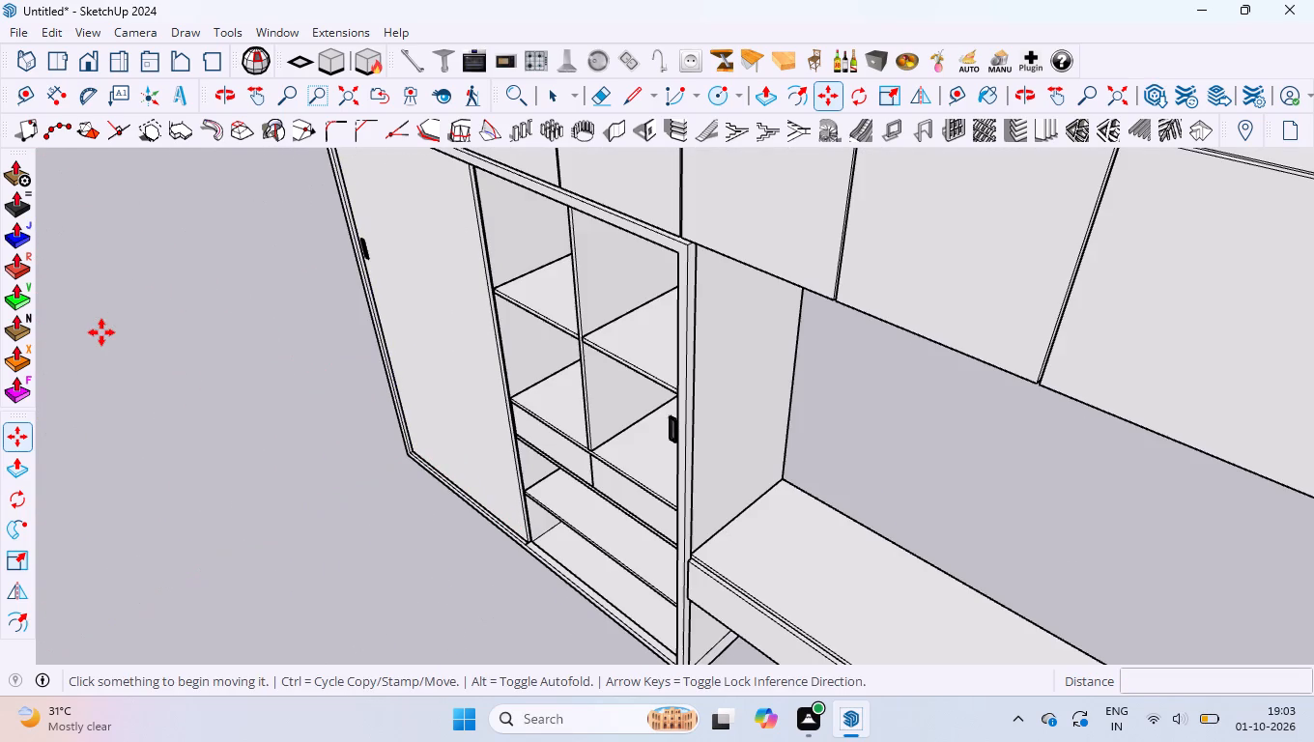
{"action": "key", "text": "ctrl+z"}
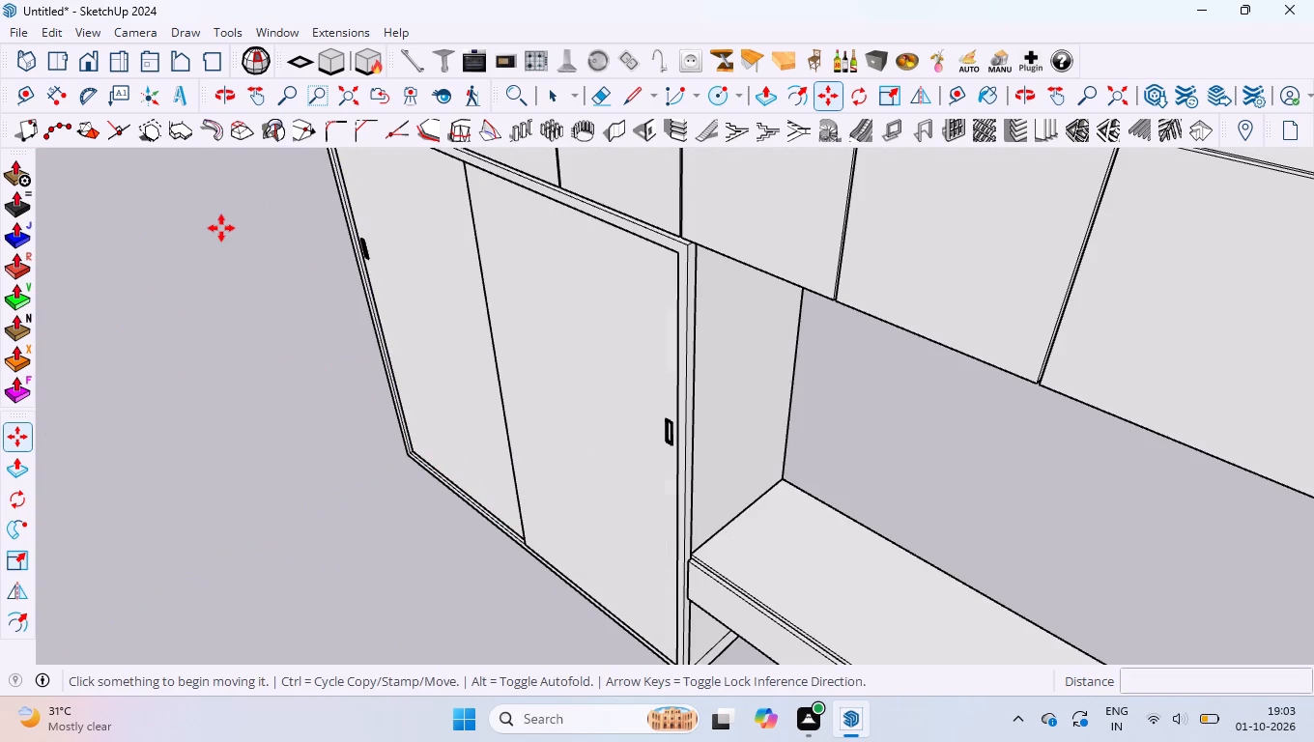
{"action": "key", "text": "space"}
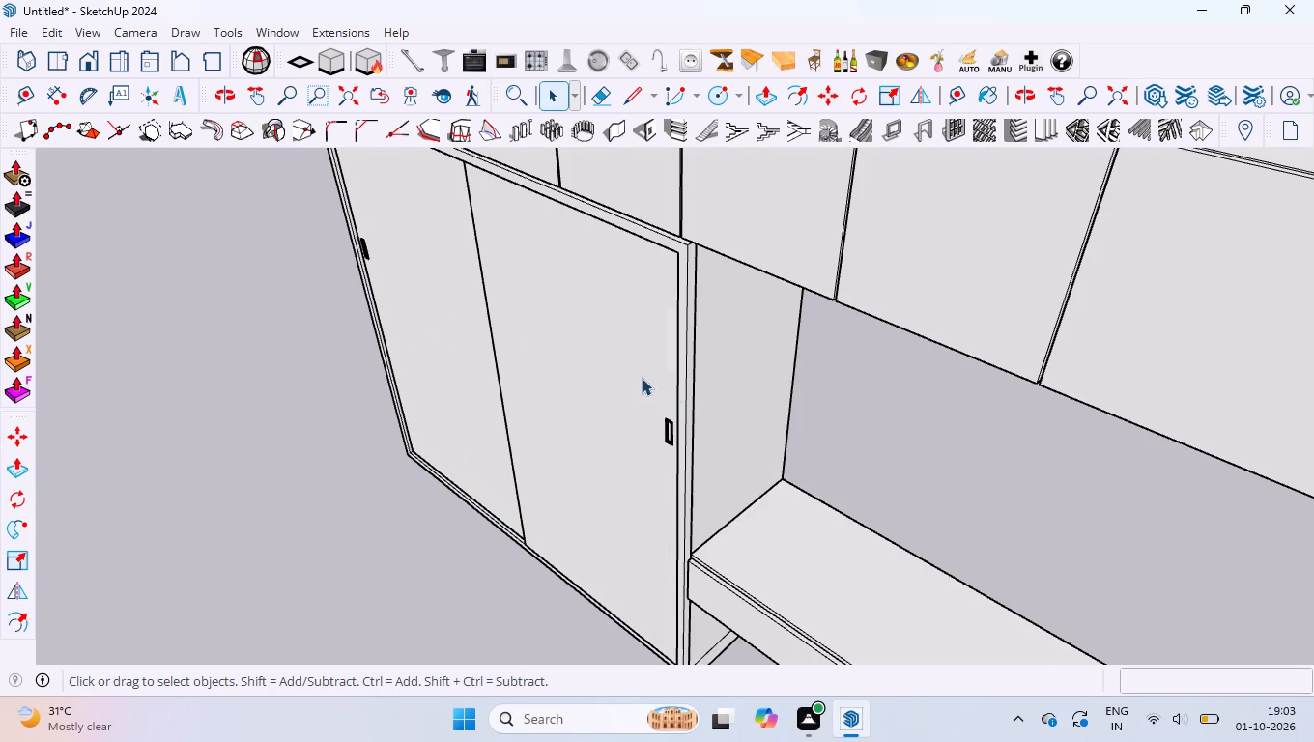
Open the second shutter's group and delete the recess surface around the flush handle.
{"action": "scroll", "coordinate": [641, 378], "scroll_direction": "up", "scroll_amount": 8}
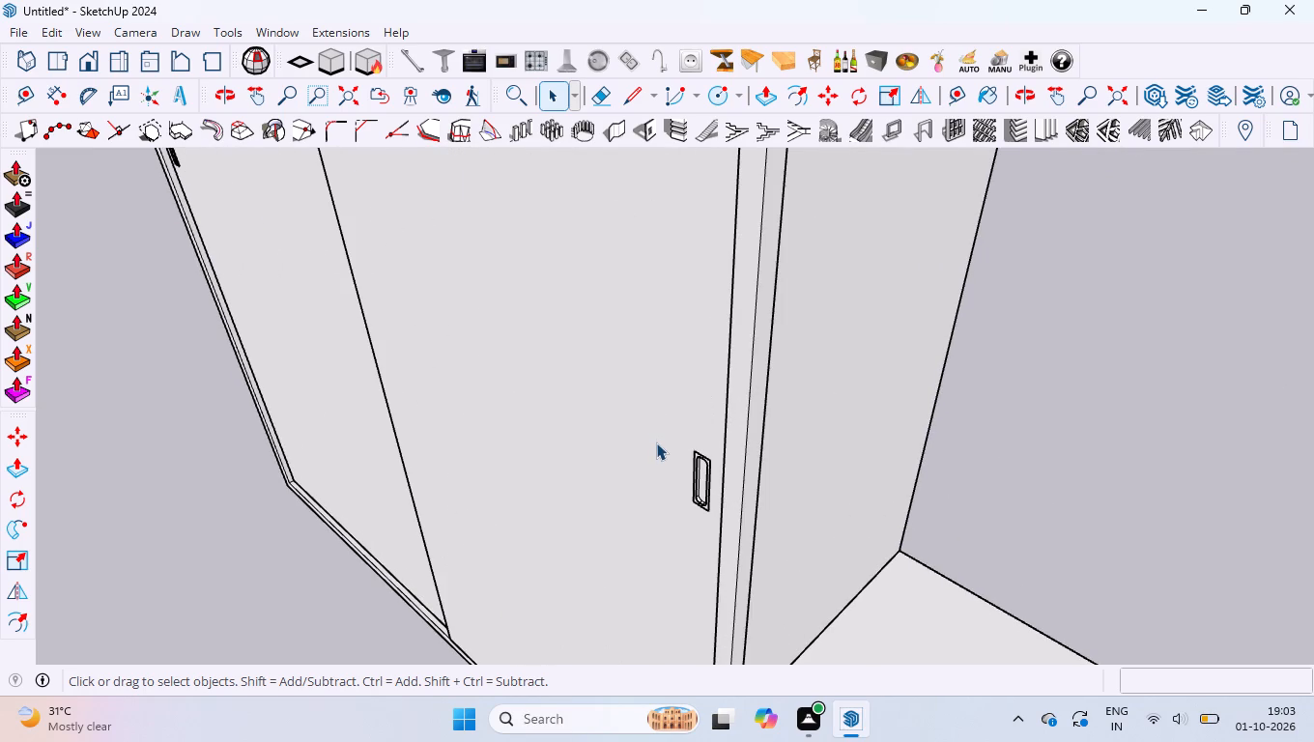
{"action": "scroll", "coordinate": [661, 442], "scroll_direction": "up", "scroll_amount": 5}
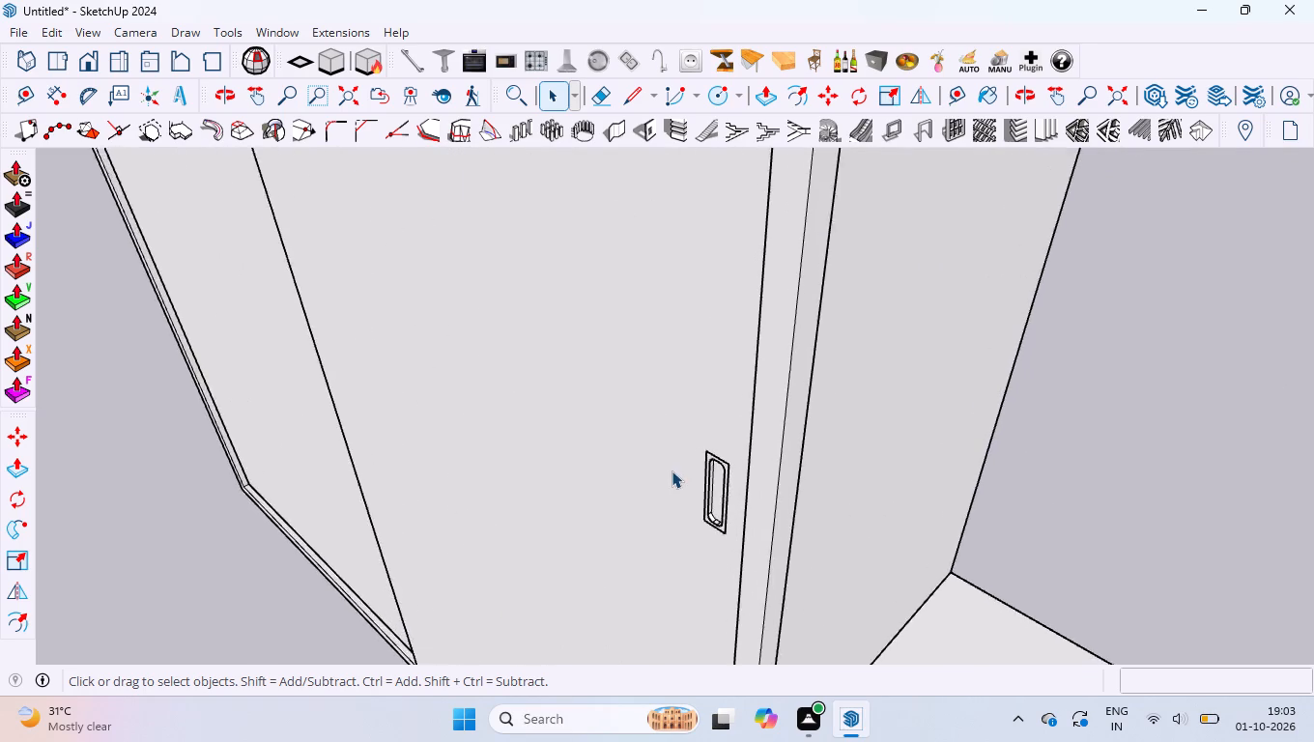
{"action": "scroll", "coordinate": [671, 471], "scroll_direction": "up", "scroll_amount": 1}
{"action": "left_click", "coordinate": [678, 484]}
{"action": "double_click", "coordinate": [678, 484]}
{"action": "left_click", "coordinate": [747, 495]}
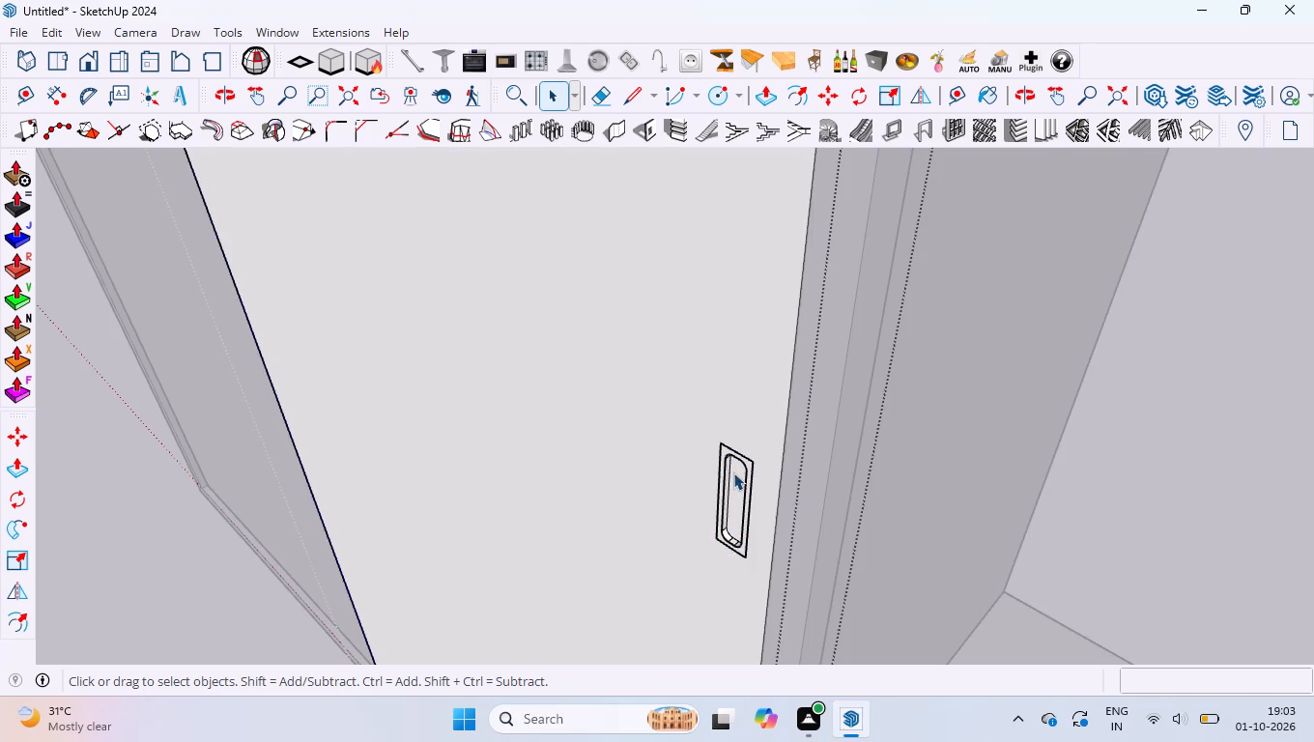
{"action": "scroll", "coordinate": [733, 472], "scroll_direction": "up", "scroll_amount": 4}
{"action": "left_click", "coordinate": [725, 446]}
{"action": "left_click", "coordinate": [725, 446]}
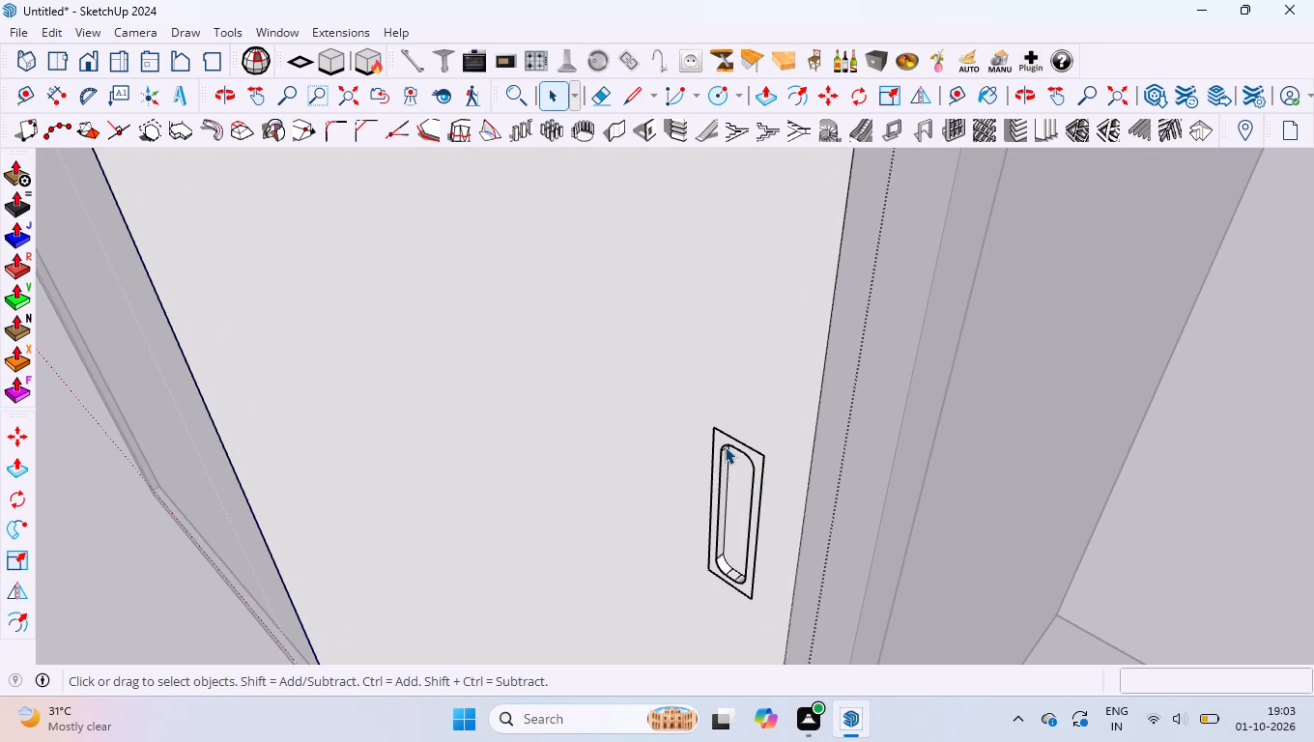
{"action": "scroll", "coordinate": [724, 443], "scroll_direction": "up", "scroll_amount": 10}
{"action": "left_click", "coordinate": [733, 435]}
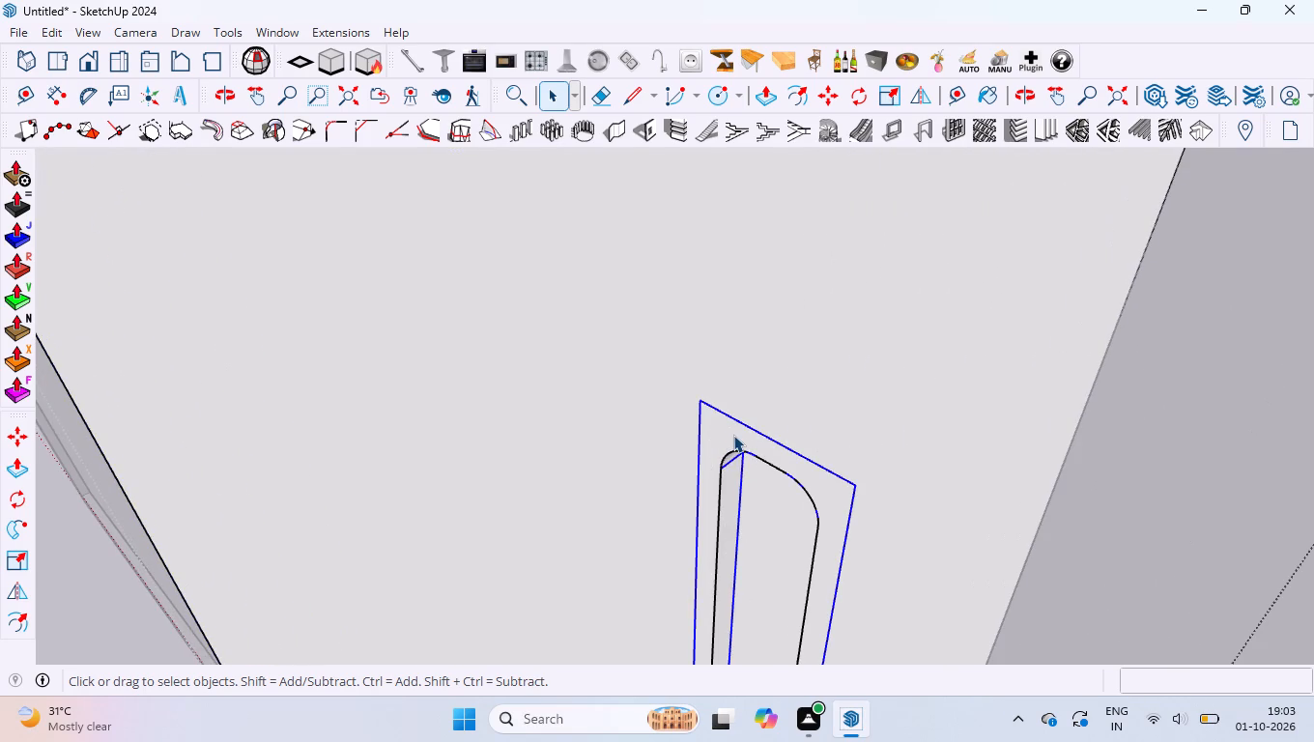
{"action": "key", "text": "Delete"}
Erase the upper and side outline edges of the handle cutout on the second shutter.
{"action": "scroll", "coordinate": [733, 434], "scroll_direction": "down", "scroll_amount": 4}
{"action": "scroll", "coordinate": [752, 414], "scroll_direction": "up", "scroll_amount": 1}
{"action": "scroll", "coordinate": [753, 414], "scroll_direction": "down", "scroll_amount": 7}
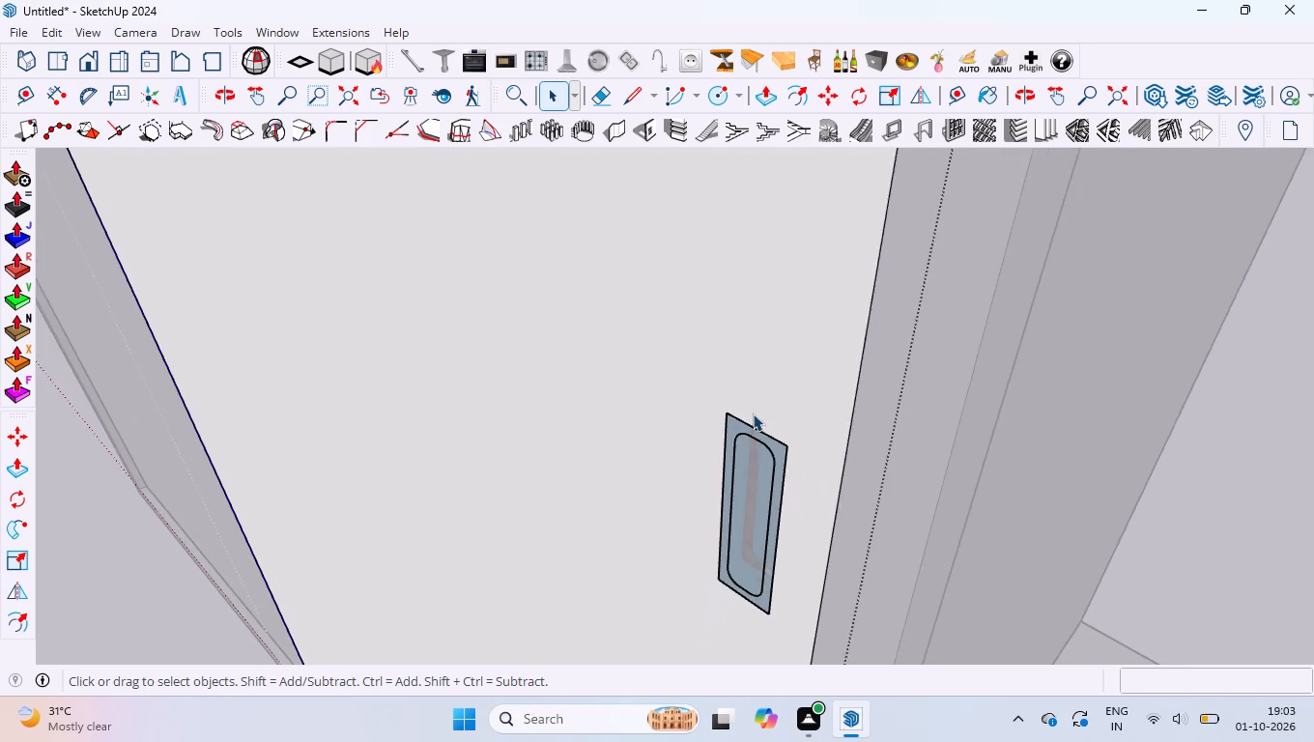
{"action": "scroll", "coordinate": [727, 432], "scroll_direction": "up", "scroll_amount": 8}
{"action": "key", "text": "e"}
{"action": "left_click_drag", "start_coordinate": [826, 401], "coordinate": [743, 512]}
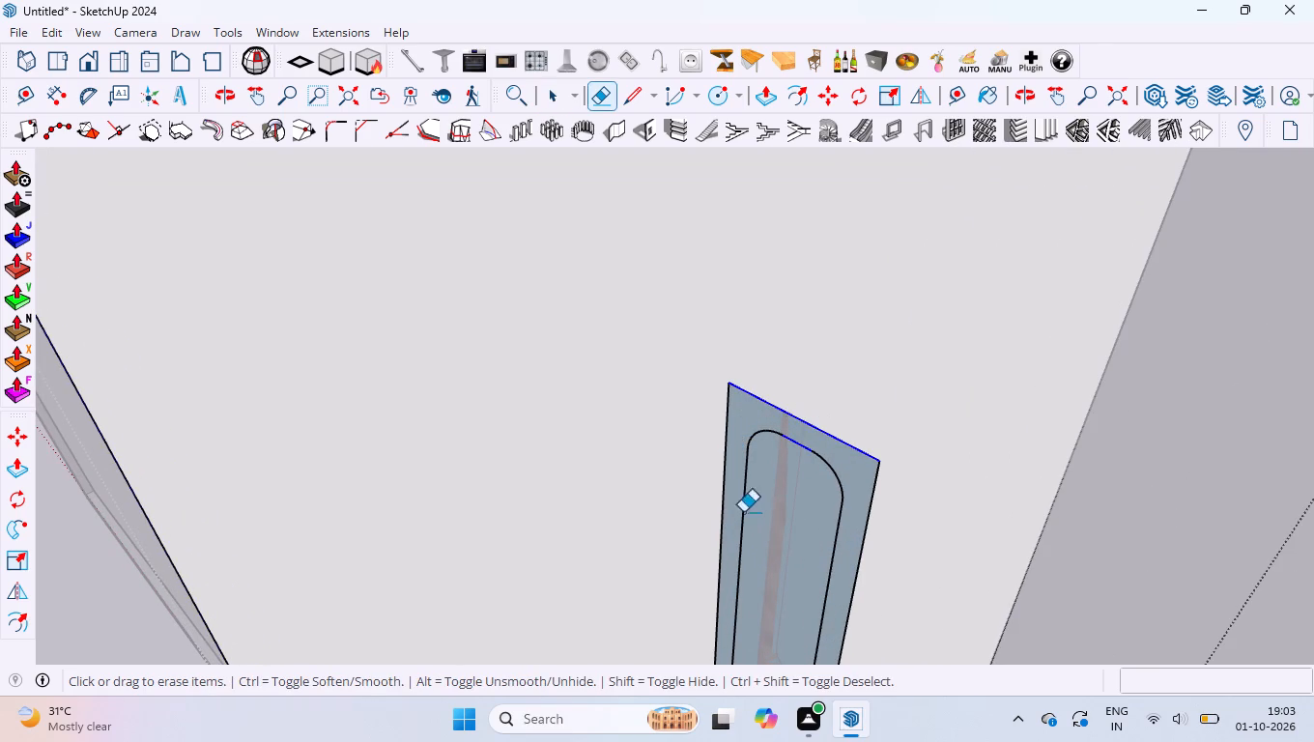
{"action": "left_click_drag", "start_coordinate": [743, 512], "coordinate": [892, 443]}
{"action": "scroll", "coordinate": [758, 304], "scroll_direction": "down", "scroll_amount": 3}
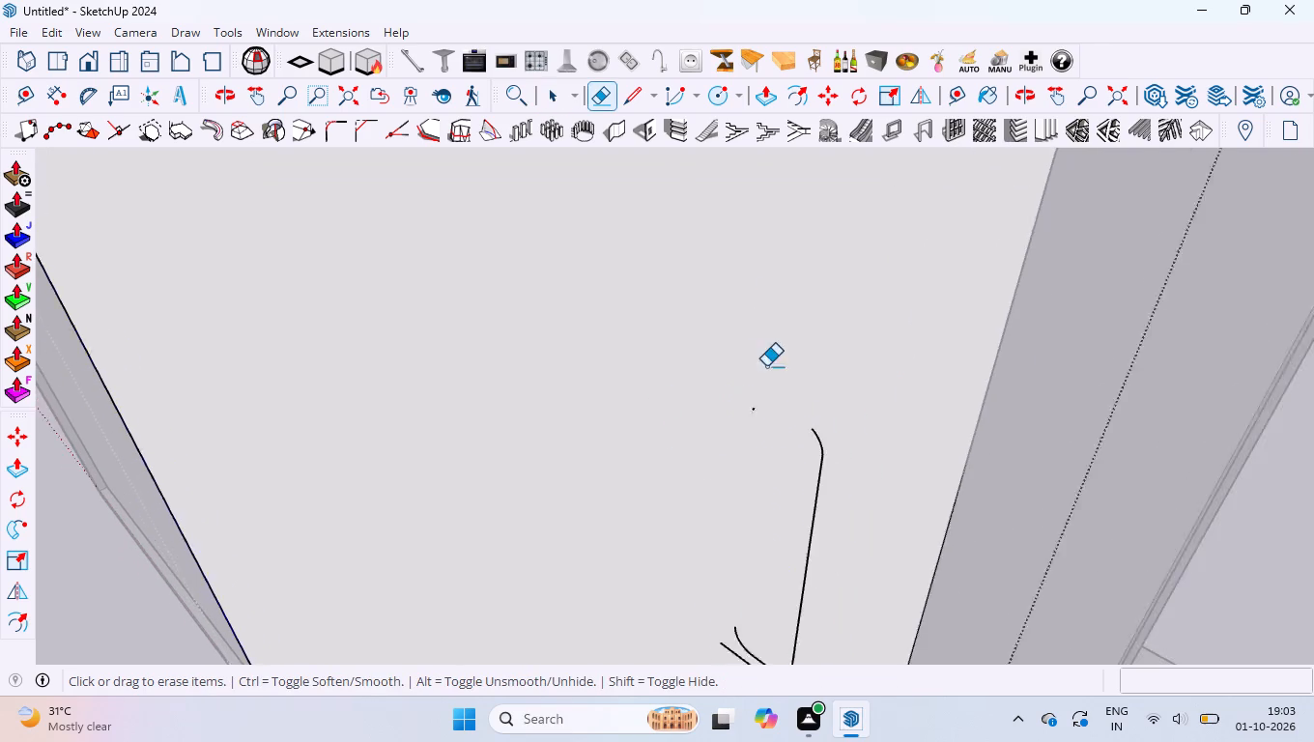
{"action": "scroll", "coordinate": [766, 366], "scroll_direction": "down", "scroll_amount": 7}
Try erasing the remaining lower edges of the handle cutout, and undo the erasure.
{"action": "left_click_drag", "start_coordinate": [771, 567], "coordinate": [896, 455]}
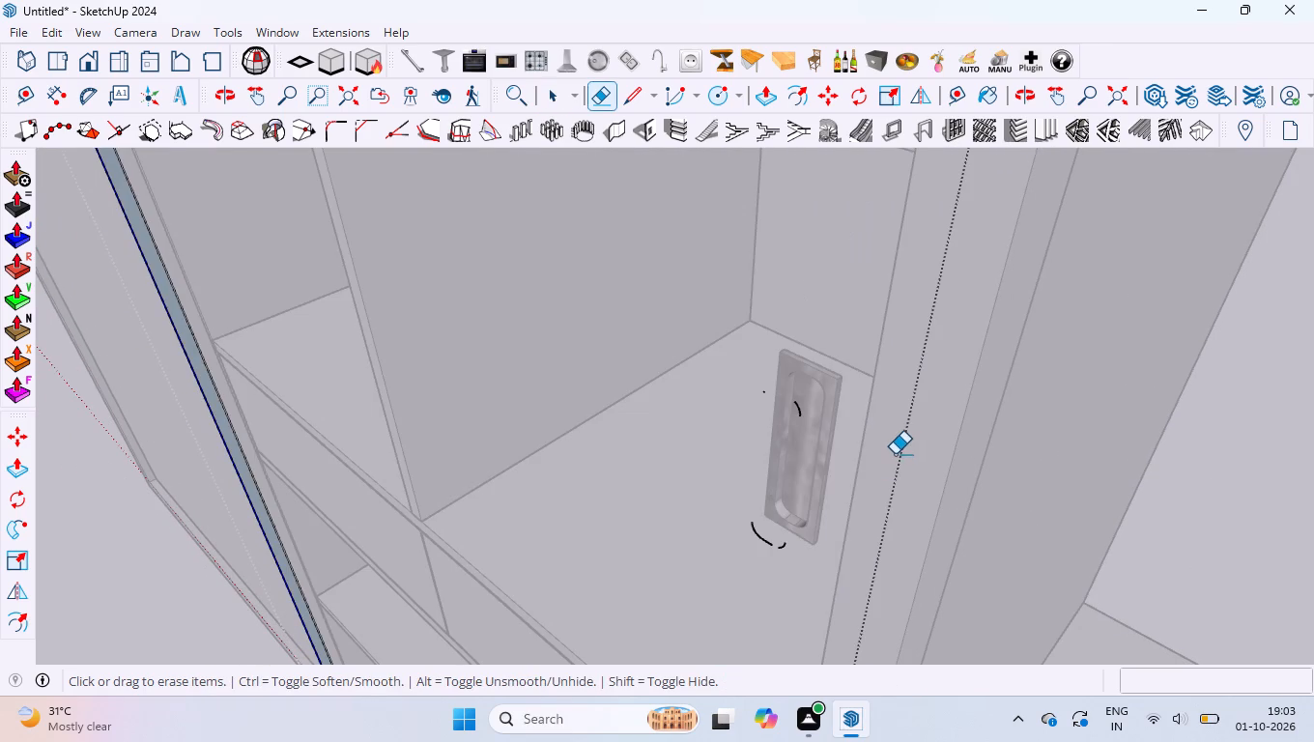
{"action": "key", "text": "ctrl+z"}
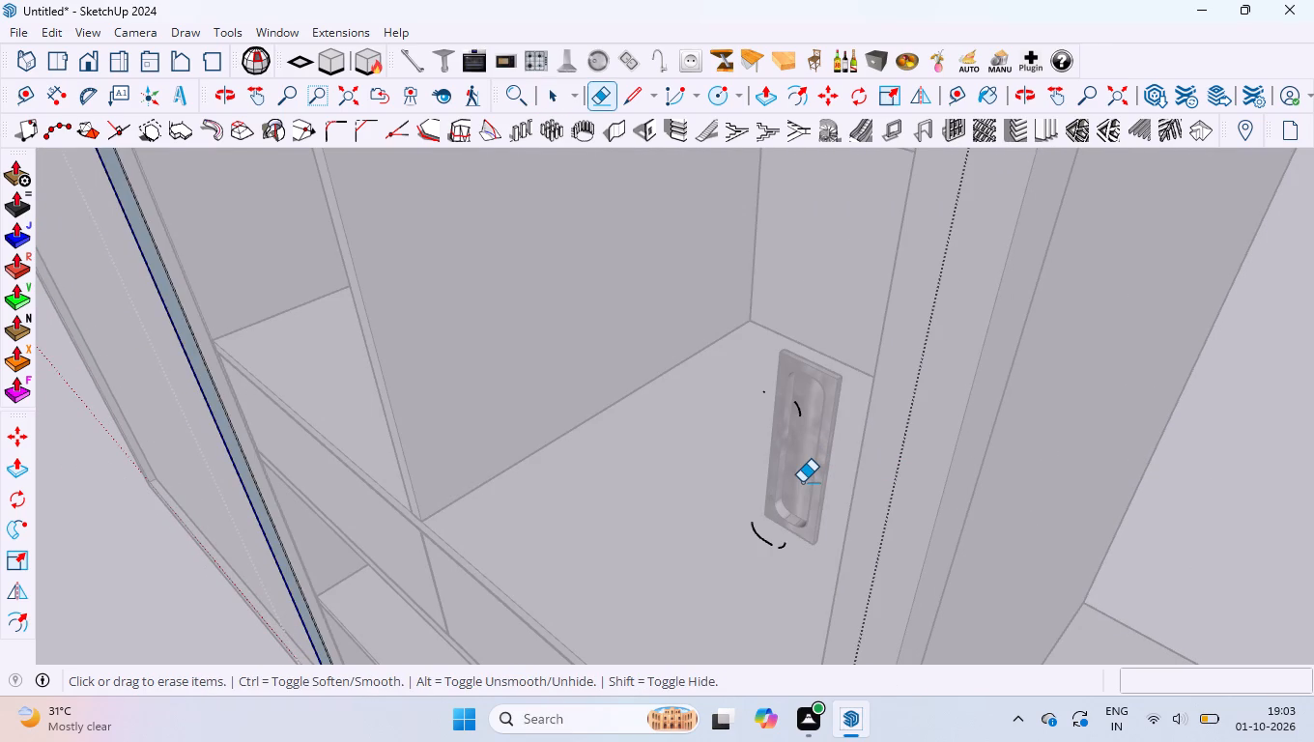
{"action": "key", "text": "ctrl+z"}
Erase the remaining straight and curved edges of the handle cutout on the second shutter, and close its group.
{"action": "scroll", "coordinate": [802, 482], "scroll_direction": "up", "scroll_amount": 6}
{"action": "left_click_drag", "start_coordinate": [733, 613], "coordinate": [786, 472]}
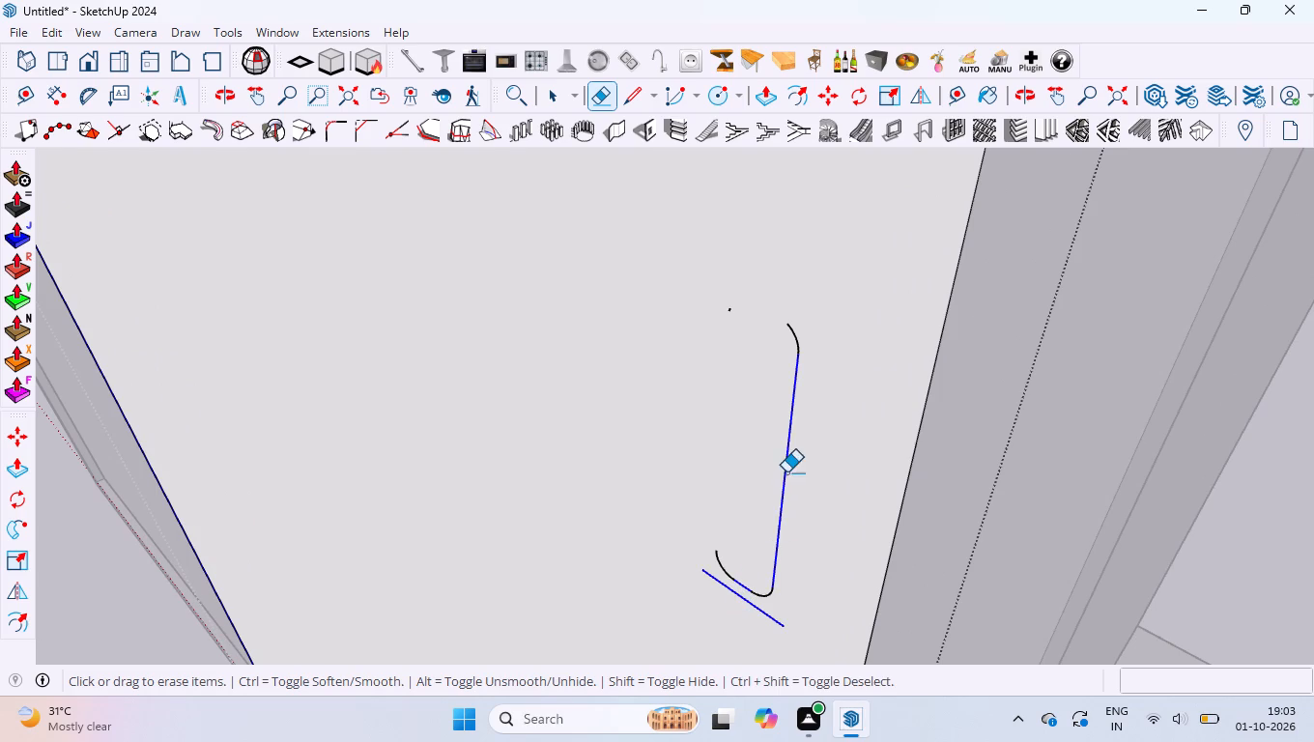
{"action": "left_click_drag", "start_coordinate": [786, 472], "coordinate": [802, 326]}
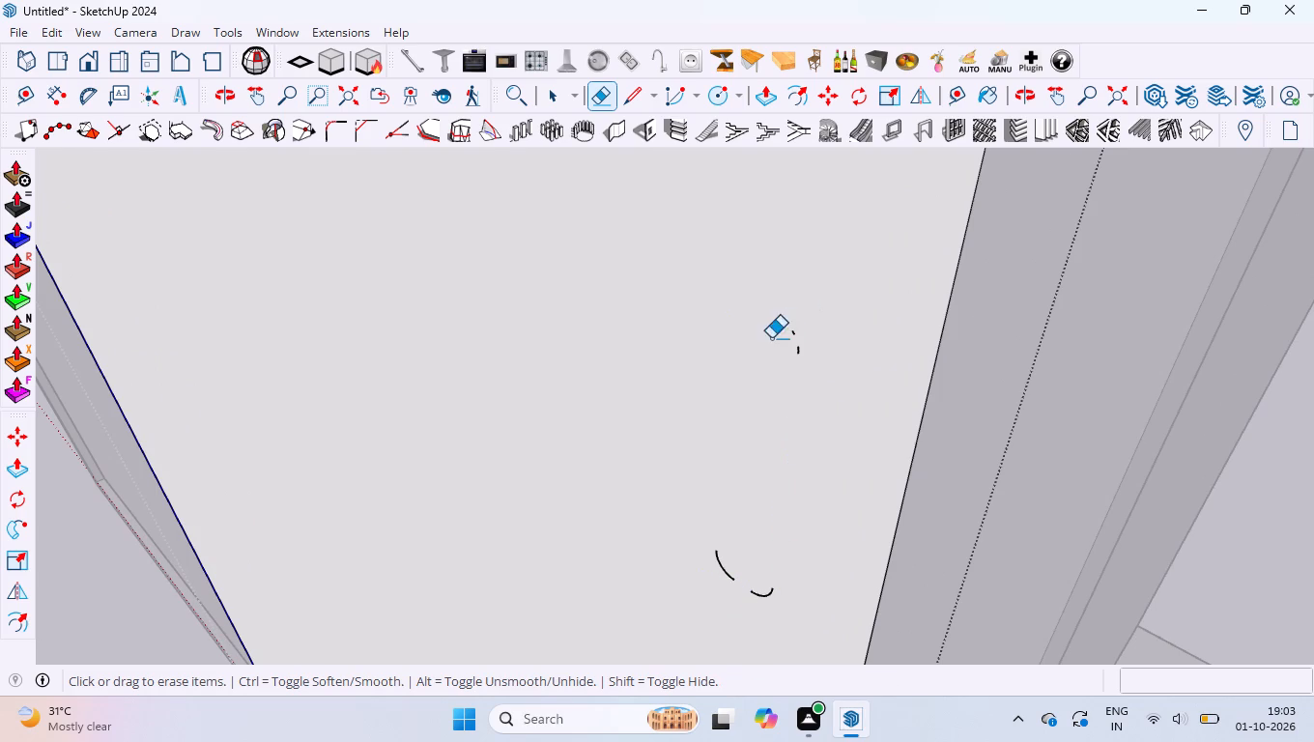
{"action": "left_click_drag", "start_coordinate": [790, 323], "coordinate": [782, 464]}
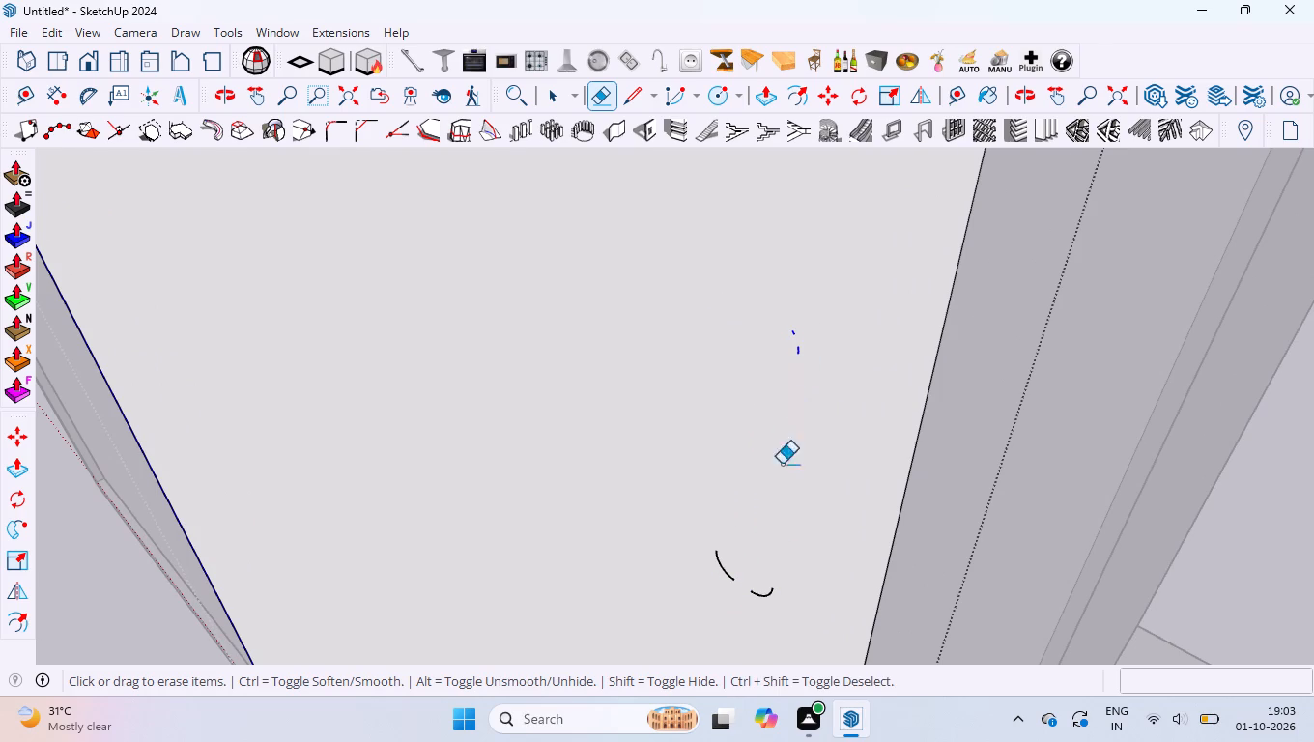
{"action": "left_click_drag", "start_coordinate": [782, 464], "coordinate": [706, 572]}
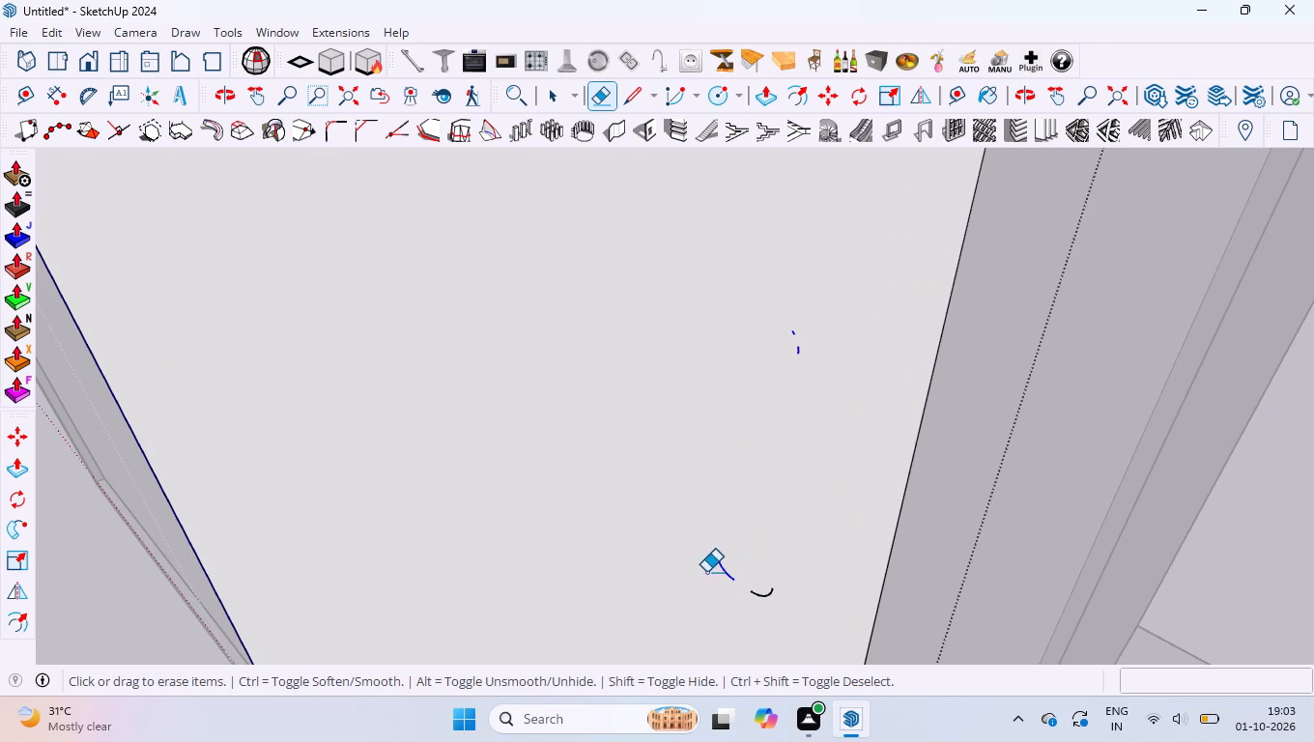
{"action": "left_click_drag", "start_coordinate": [706, 572], "coordinate": [797, 588]}
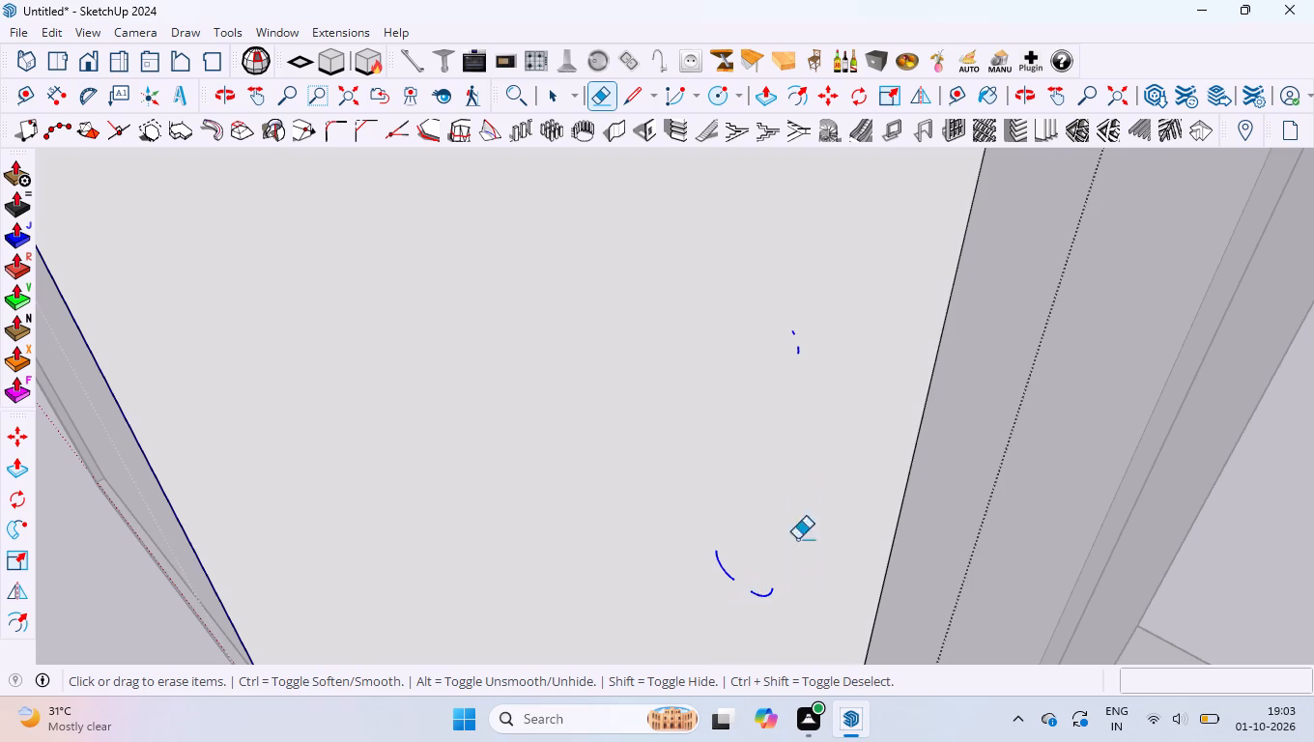
{"action": "key", "text": "space"}
{"action": "scroll", "coordinate": [809, 363], "scroll_direction": "down", "scroll_amount": 15}
{"action": "left_click", "coordinate": [306, 619]}
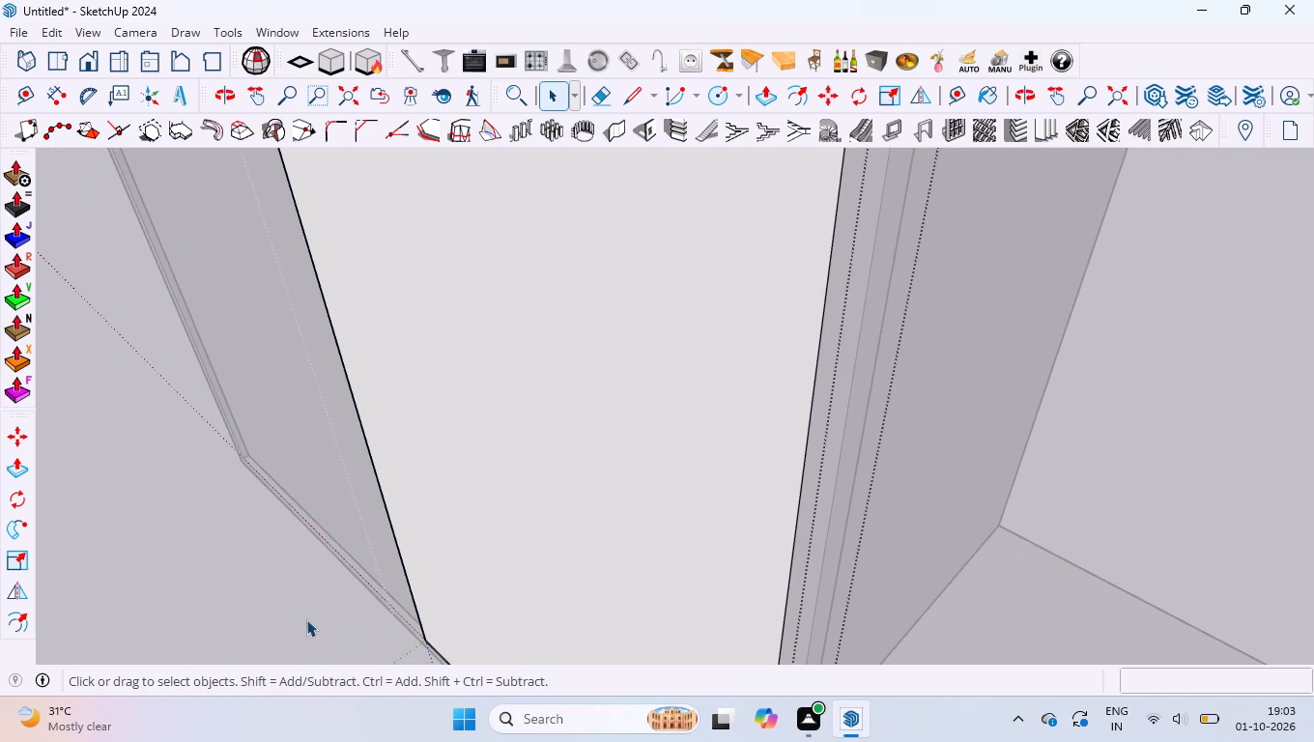
Hide the second shutter's panel to expose the flush handle behind it.
{"action": "left_click", "coordinate": [425, 491]}
{"action": "scroll", "coordinate": [435, 490], "scroll_direction": "down", "scroll_amount": 4}
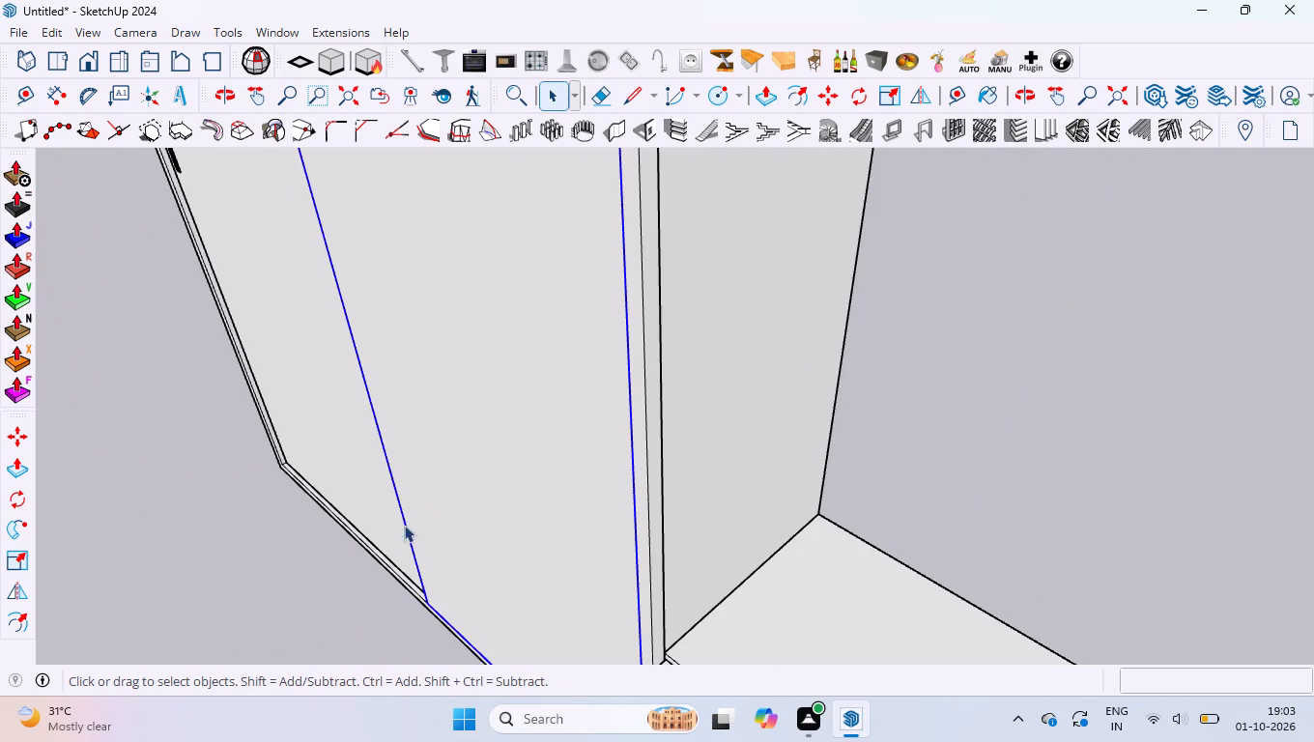
{"action": "right_click", "coordinate": [469, 492]}
{"action": "left_click", "coordinate": [503, 157]}
Open the group holding the exposed flush handle and move the handle about 24.55" along the green axis, out in front of the wardrobe.
{"action": "left_click", "coordinate": [618, 419]}
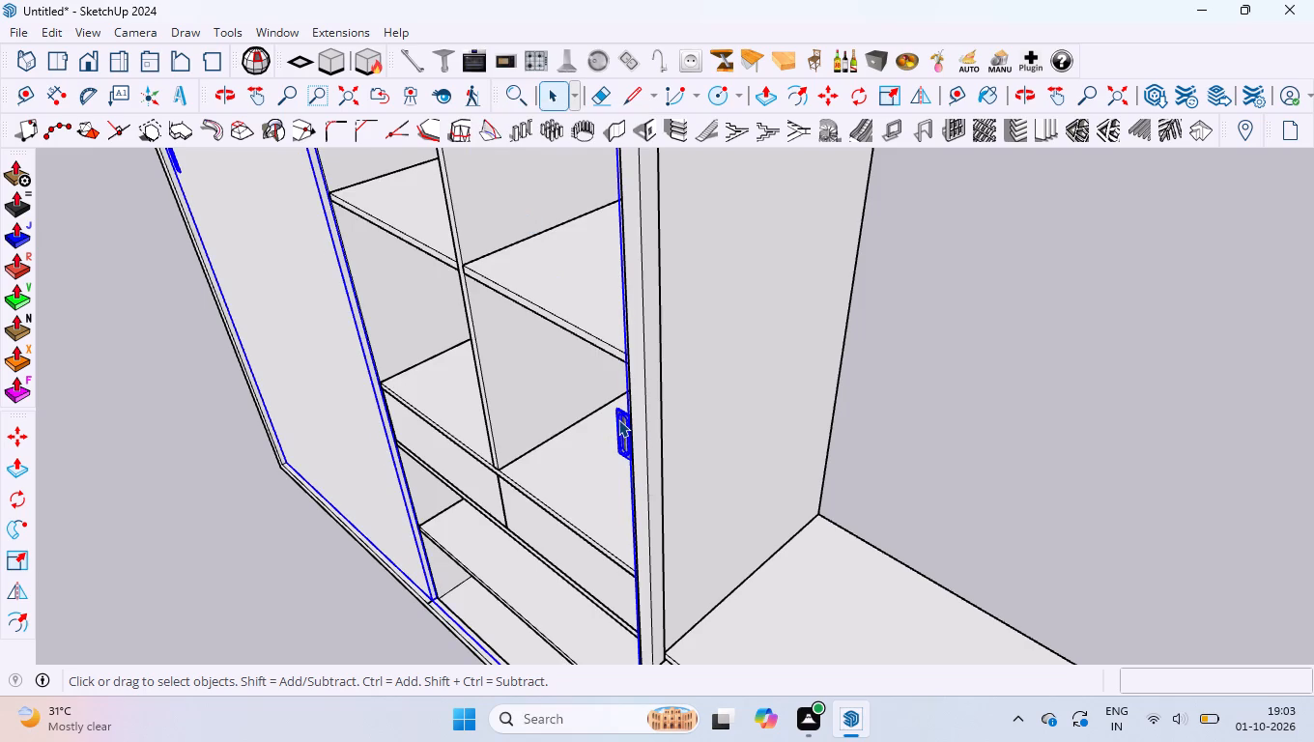
{"action": "scroll", "coordinate": [618, 419], "scroll_direction": "up", "scroll_amount": 13}
{"action": "double_click", "coordinate": [621, 387]}
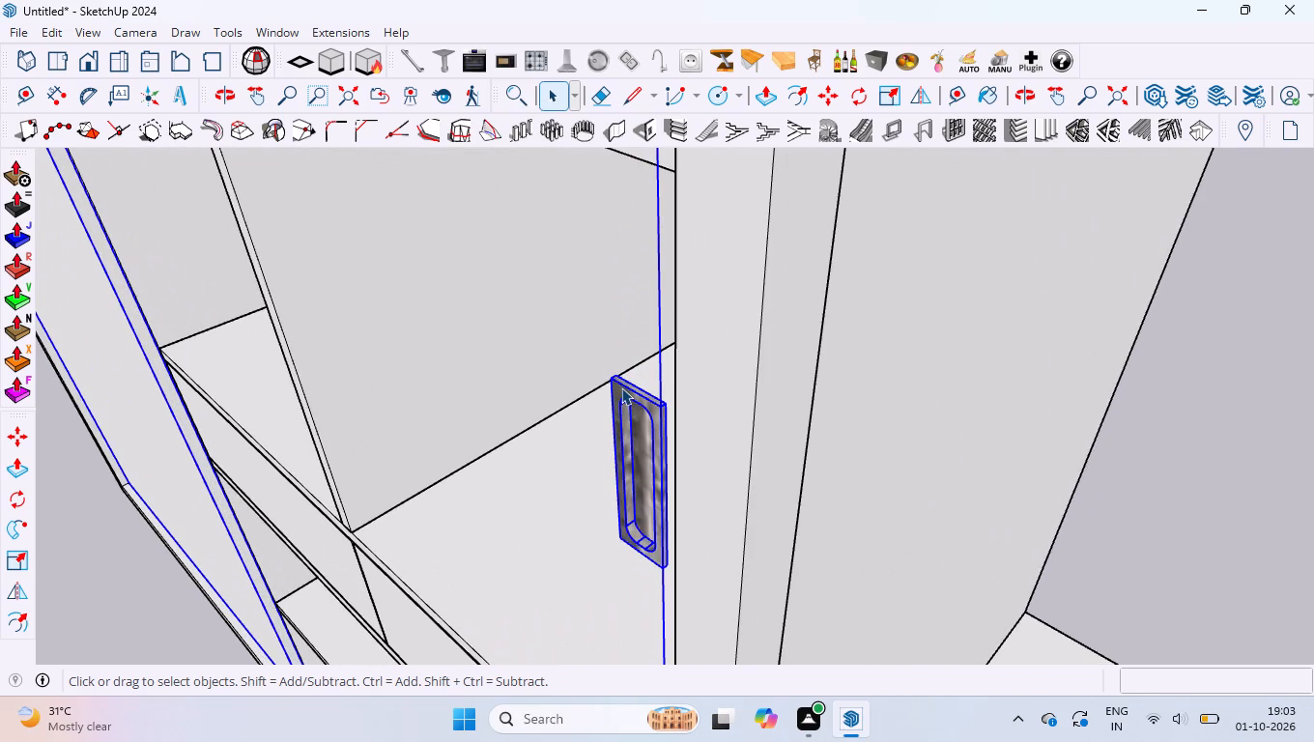
{"action": "left_click_drag", "start_coordinate": [561, 288], "coordinate": [826, 711]}
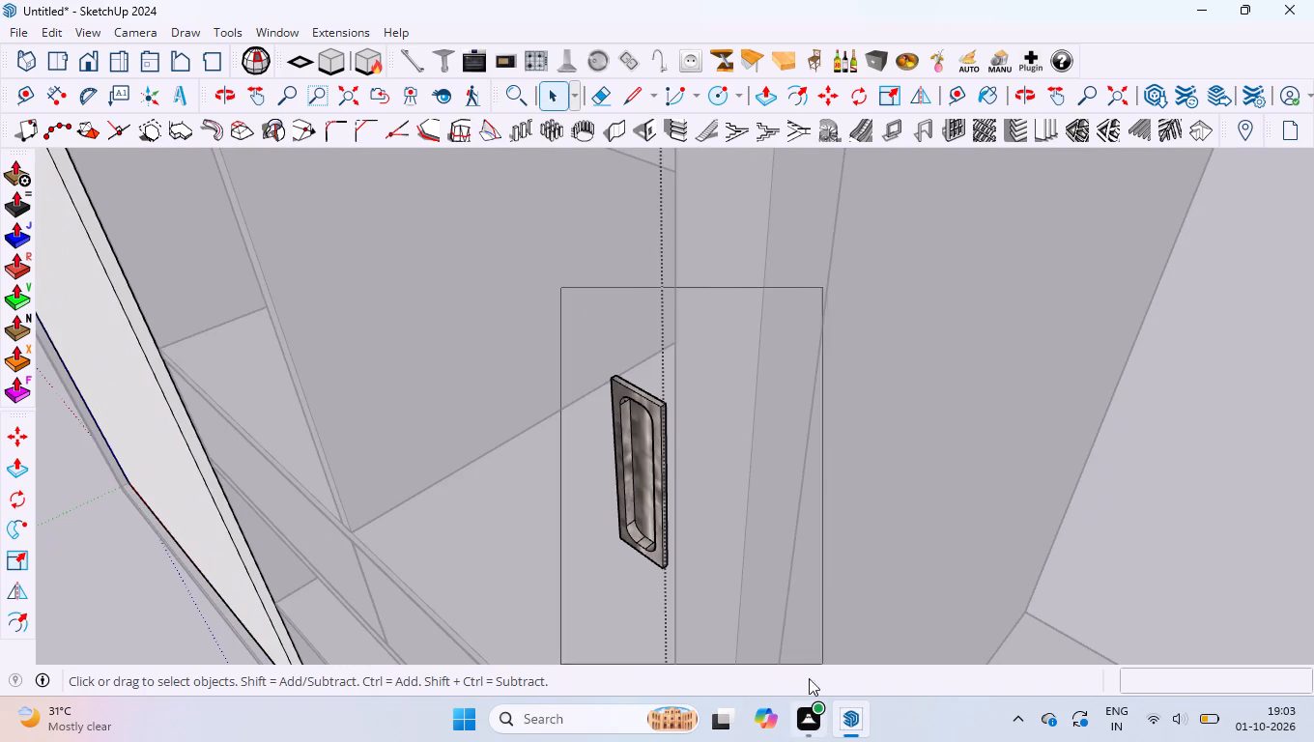
{"action": "key", "text": "m"}
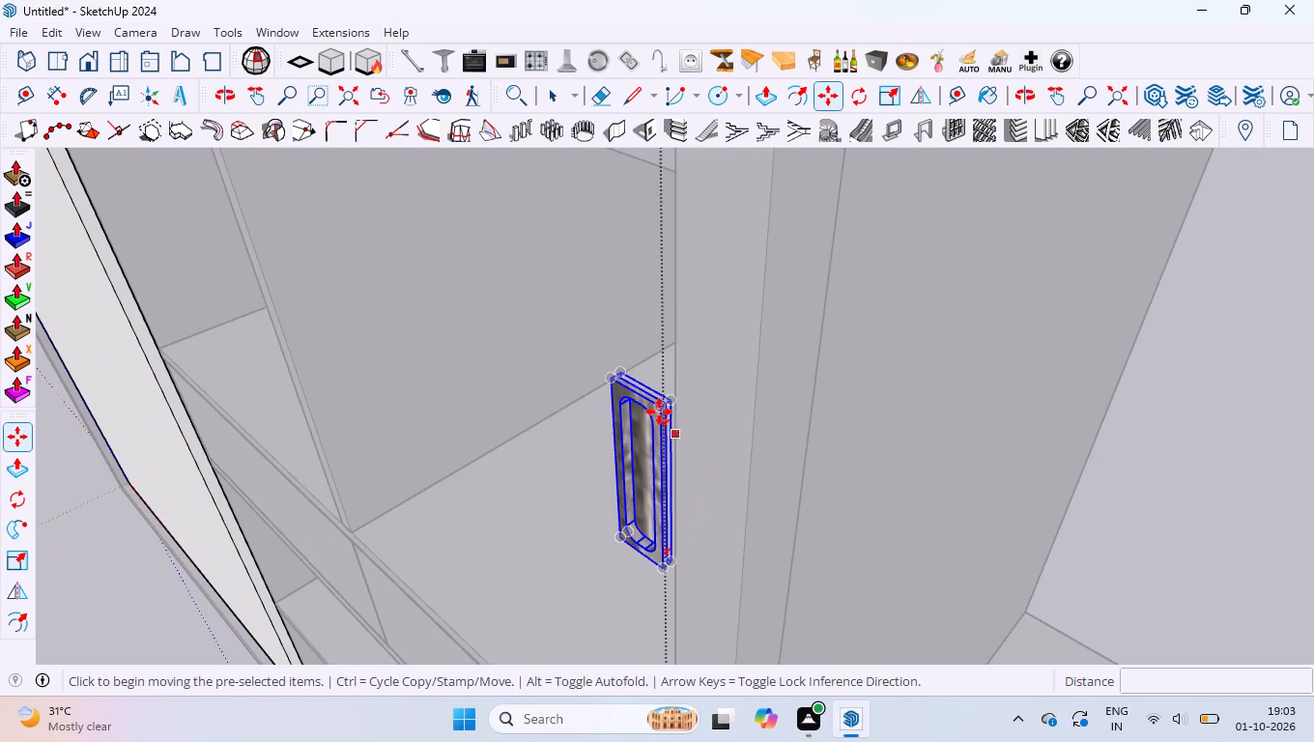
{"action": "left_click", "coordinate": [671, 397]}
{"action": "scroll", "coordinate": [519, 424], "scroll_direction": "down", "scroll_amount": 7}
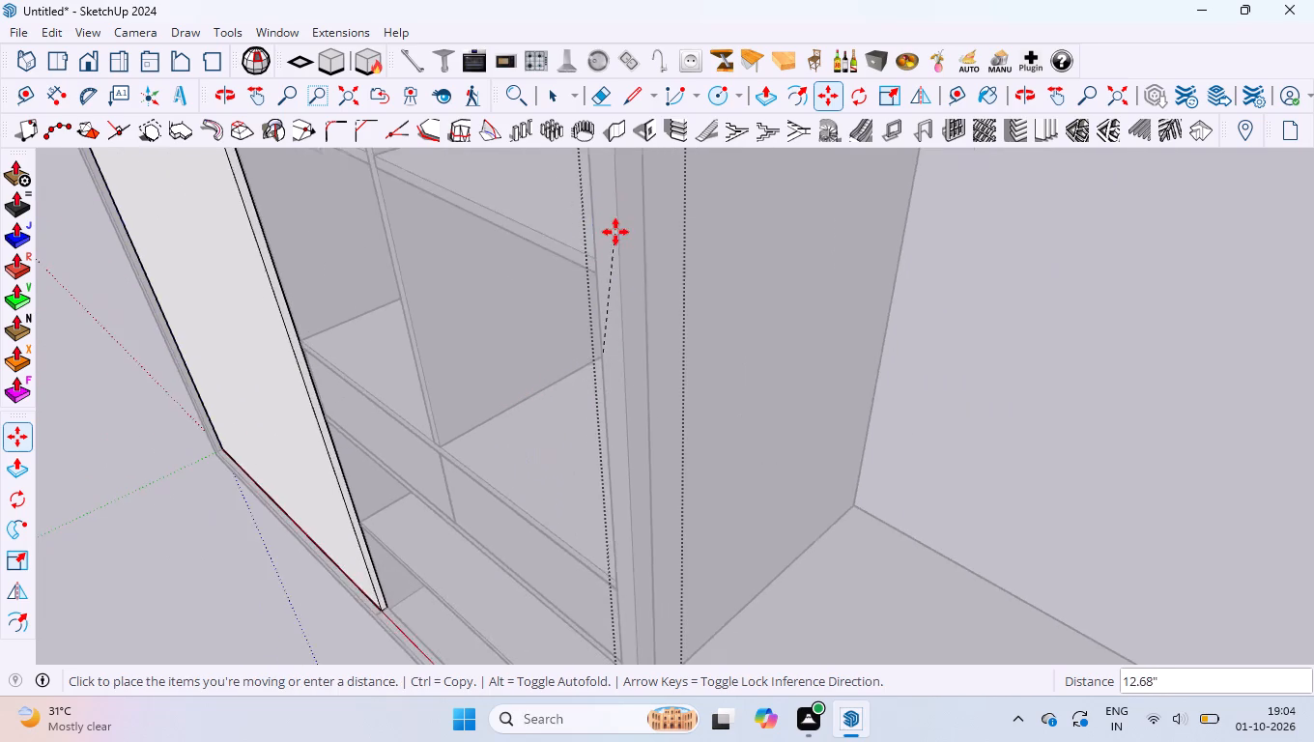
{"action": "scroll", "coordinate": [615, 232], "scroll_direction": "down", "scroll_amount": 5}
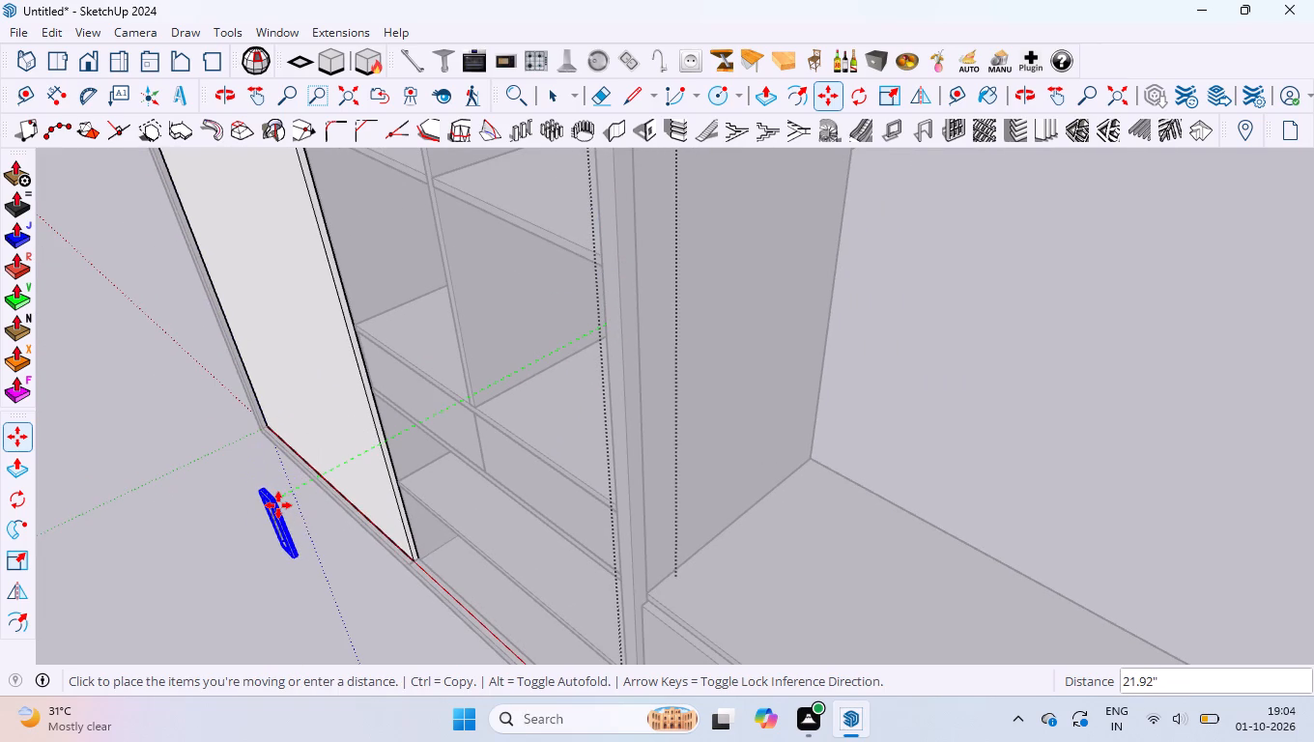
{"action": "key", "text": "Left"}
{"action": "left_click", "coordinate": [232, 542]}
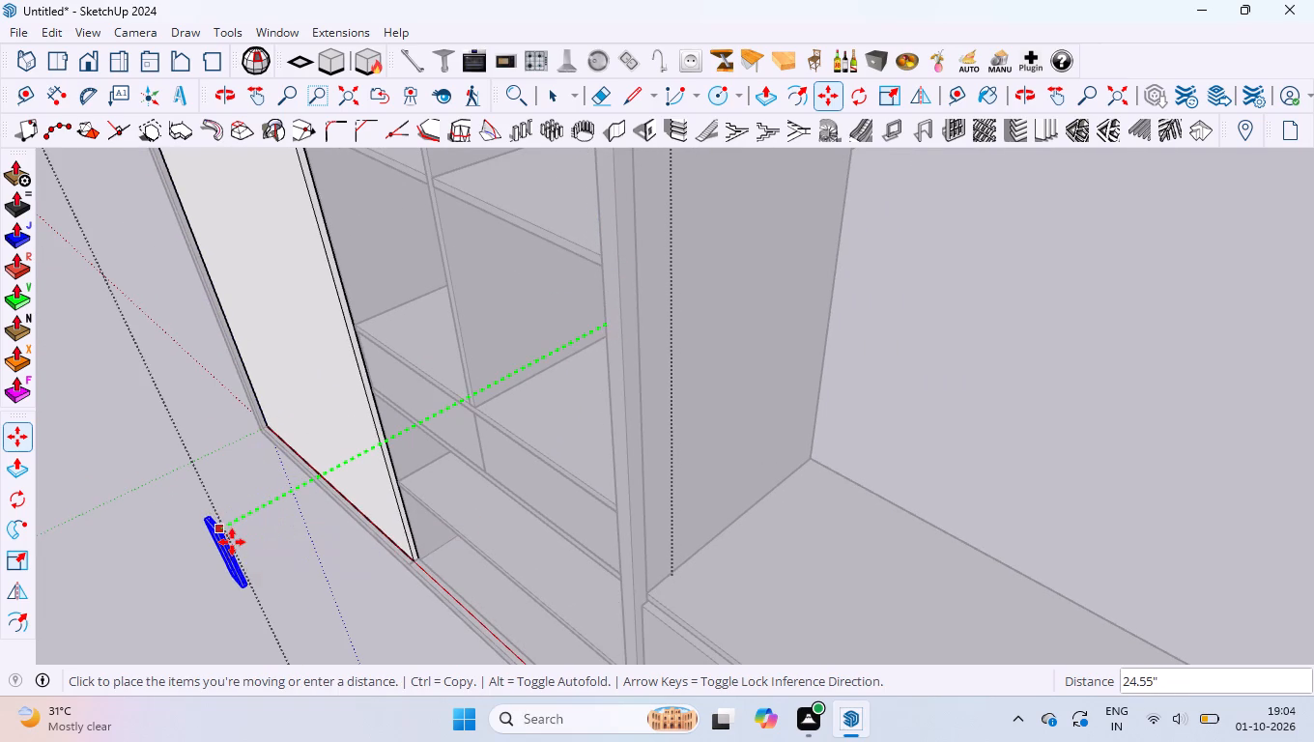
{"action": "key", "text": "space"}
Close the open group and unhide the second shutter's panel.
{"action": "left_click", "coordinate": [47, 32]}
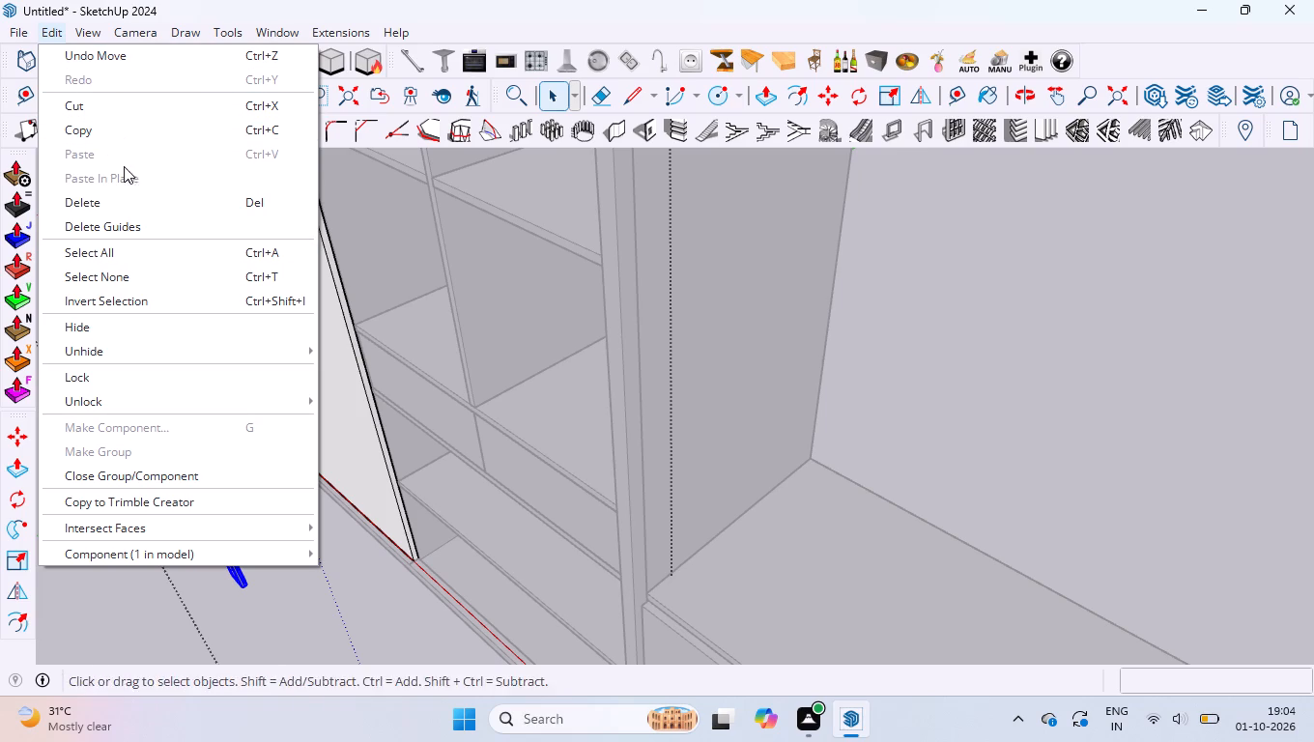
{"action": "left_click", "coordinate": [130, 351]}
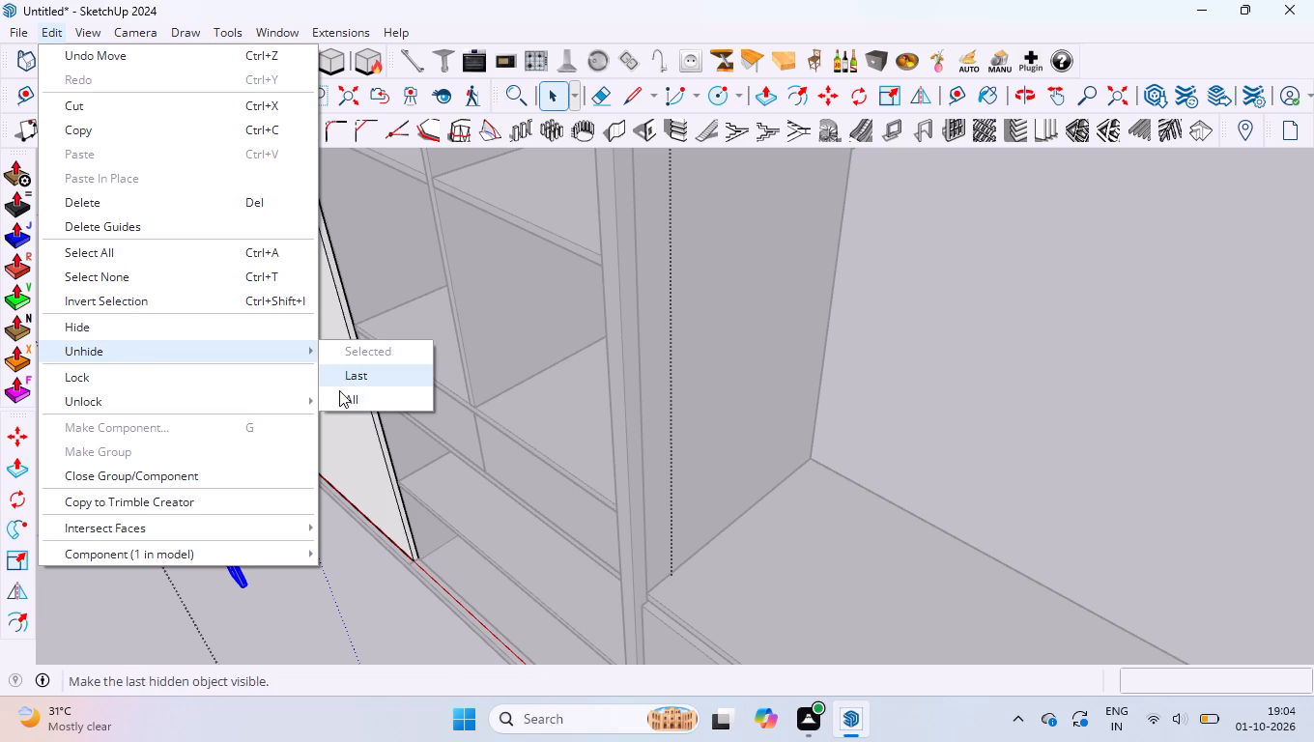
{"action": "left_click", "coordinate": [339, 390]}
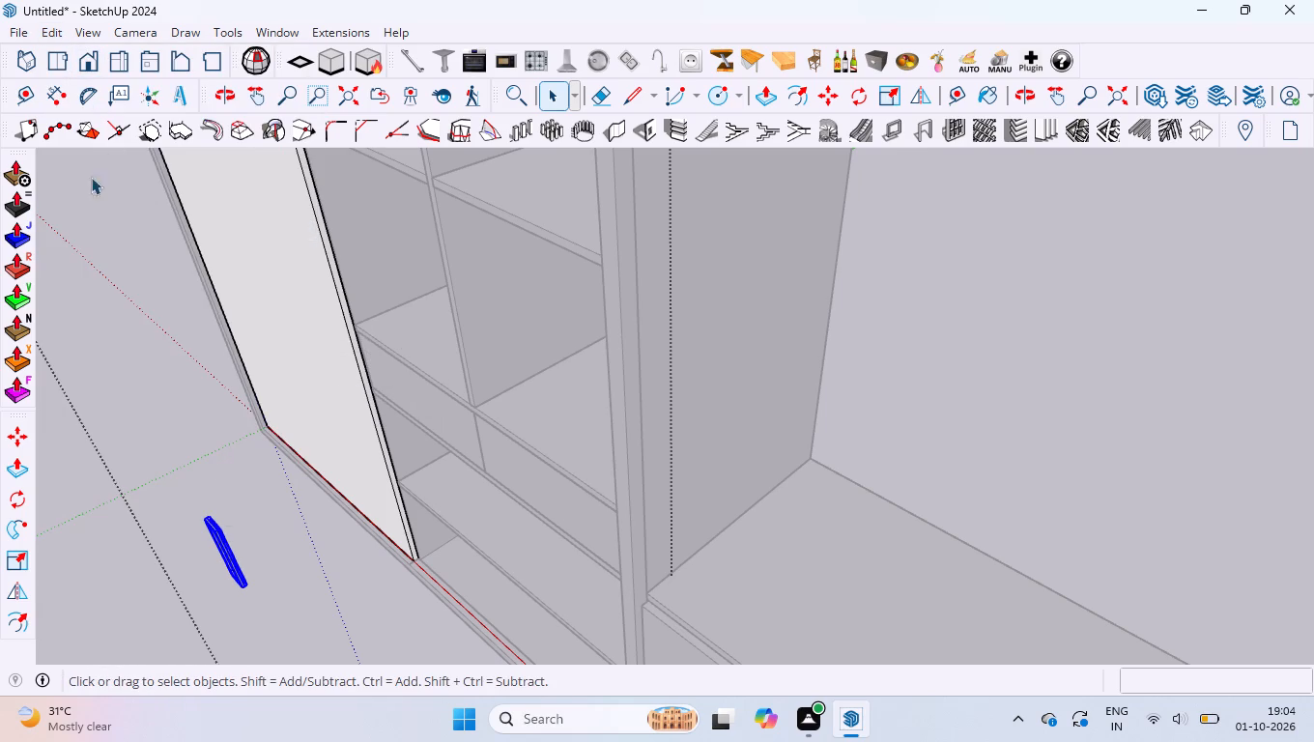
{"action": "left_click", "coordinate": [119, 393]}
{"action": "left_click", "coordinate": [280, 493]}
{"action": "scroll", "coordinate": [271, 427], "scroll_direction": "down", "scroll_amount": 5}
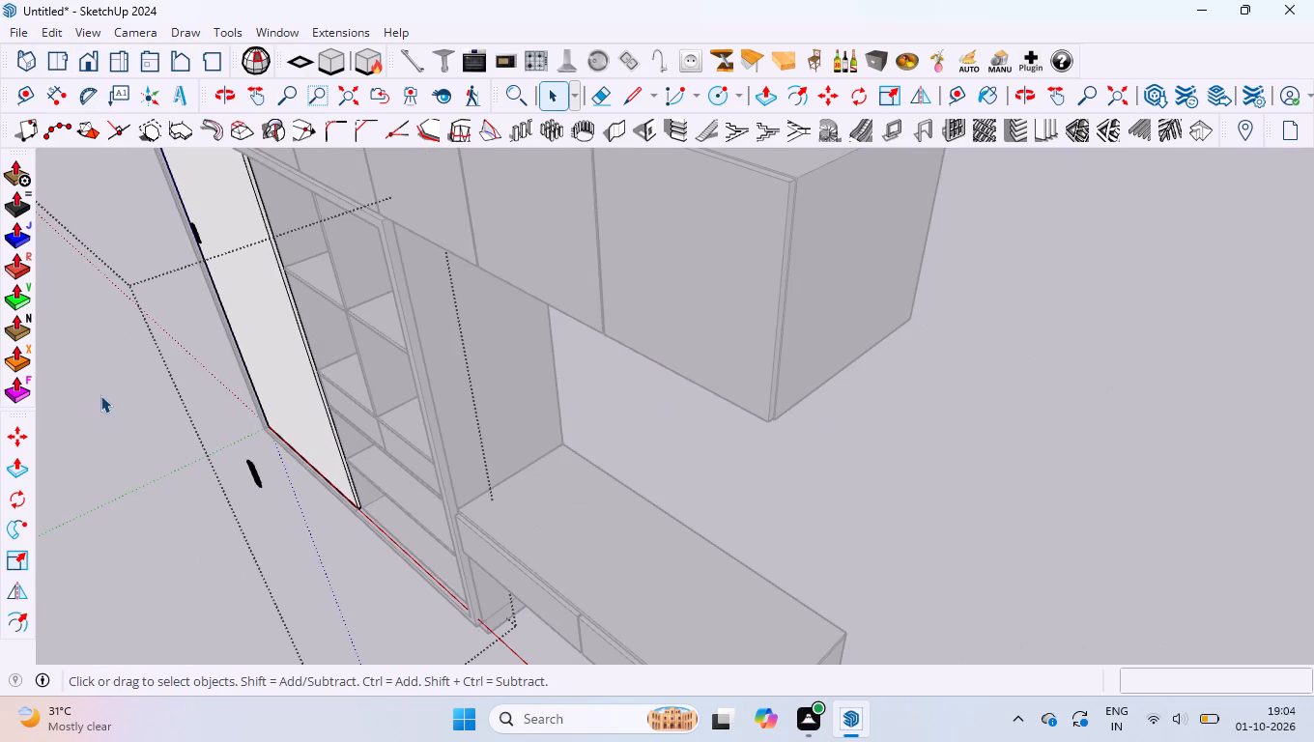
{"action": "left_click", "coordinate": [114, 427]}
{"action": "left_click", "coordinate": [1064, 464]}
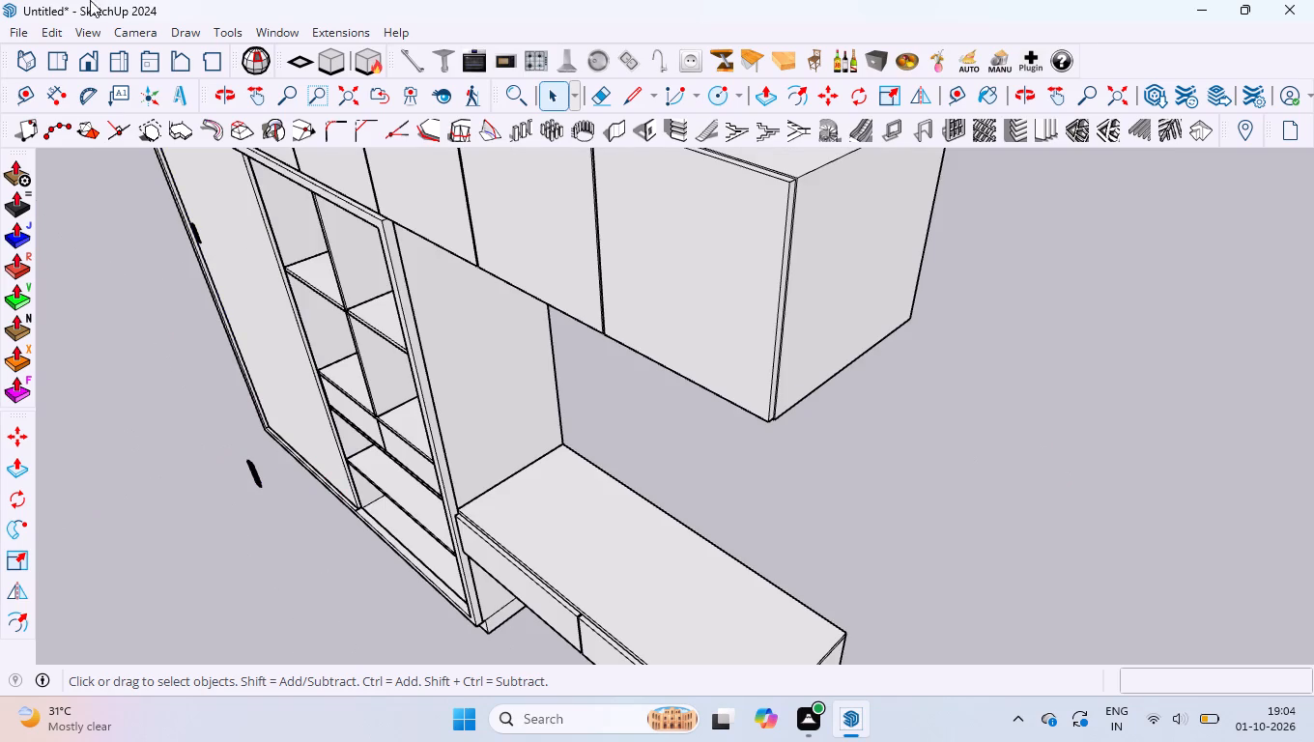
{"action": "left_click", "coordinate": [48, 31]}
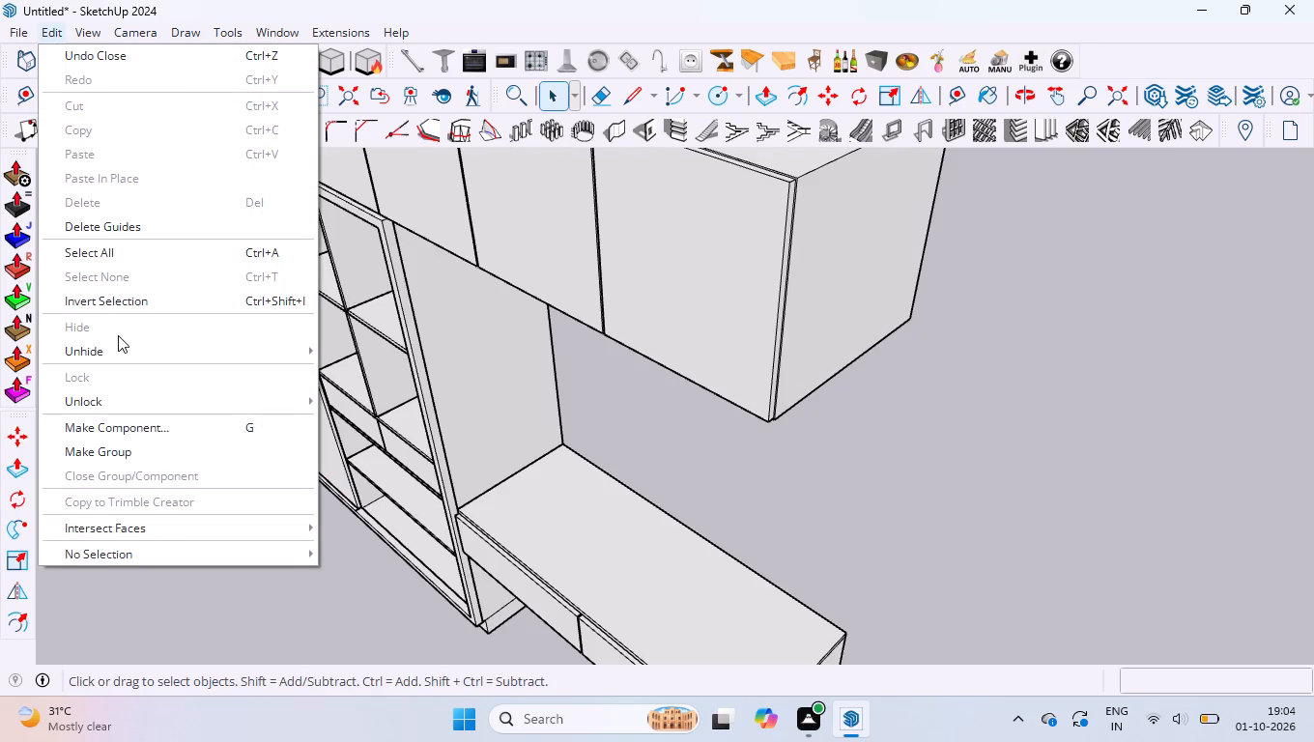
{"action": "left_click", "coordinate": [118, 348]}
{"action": "left_click", "coordinate": [385, 395]}
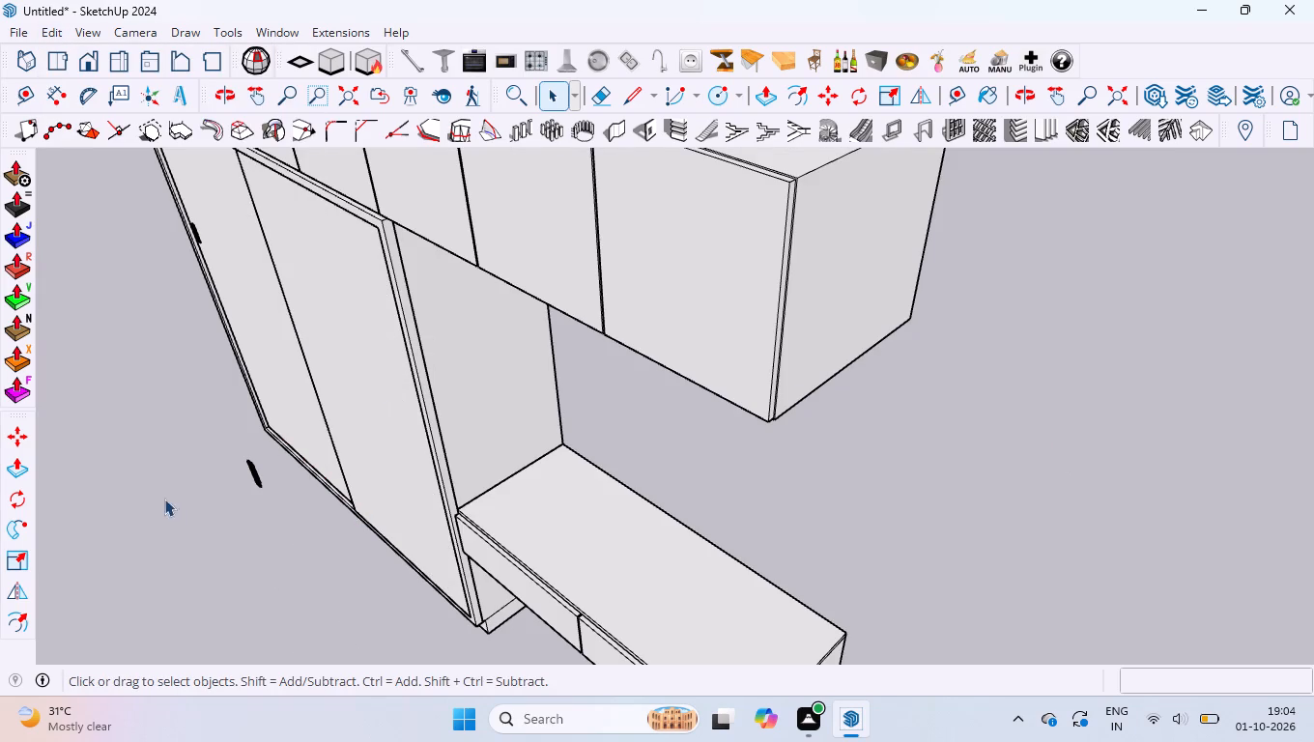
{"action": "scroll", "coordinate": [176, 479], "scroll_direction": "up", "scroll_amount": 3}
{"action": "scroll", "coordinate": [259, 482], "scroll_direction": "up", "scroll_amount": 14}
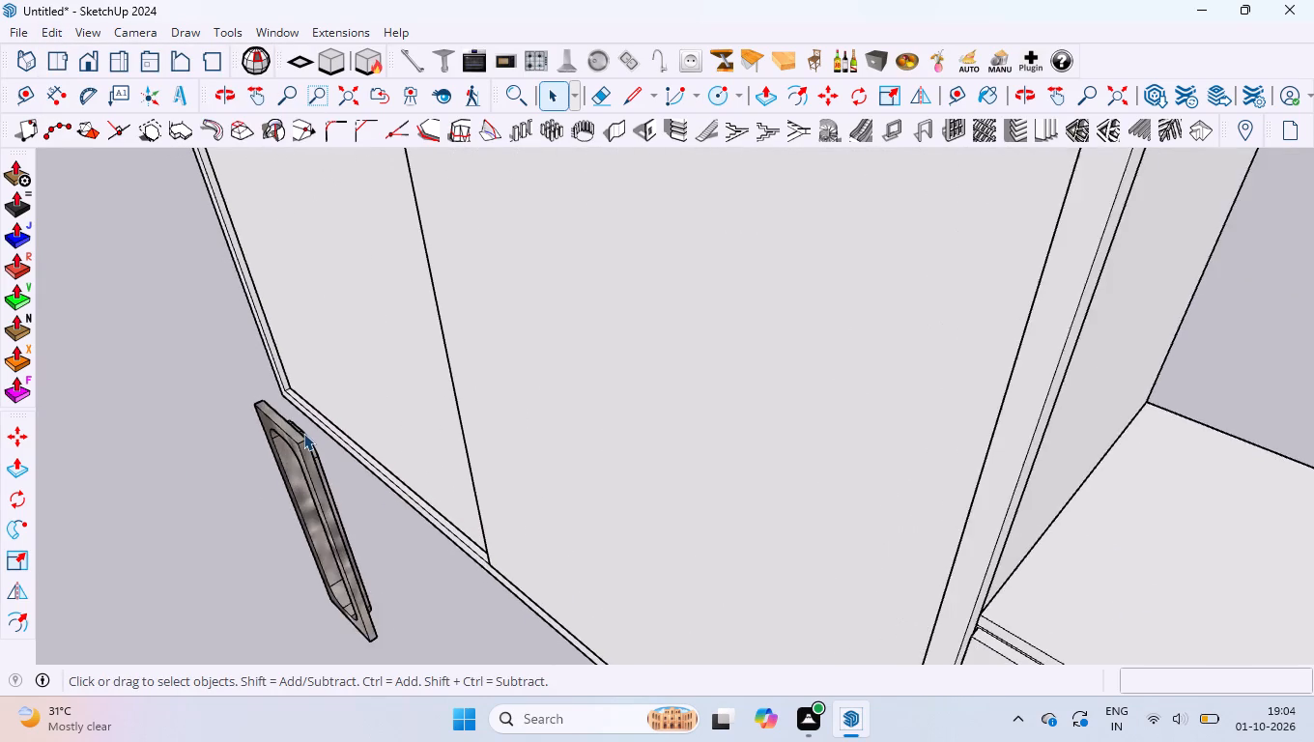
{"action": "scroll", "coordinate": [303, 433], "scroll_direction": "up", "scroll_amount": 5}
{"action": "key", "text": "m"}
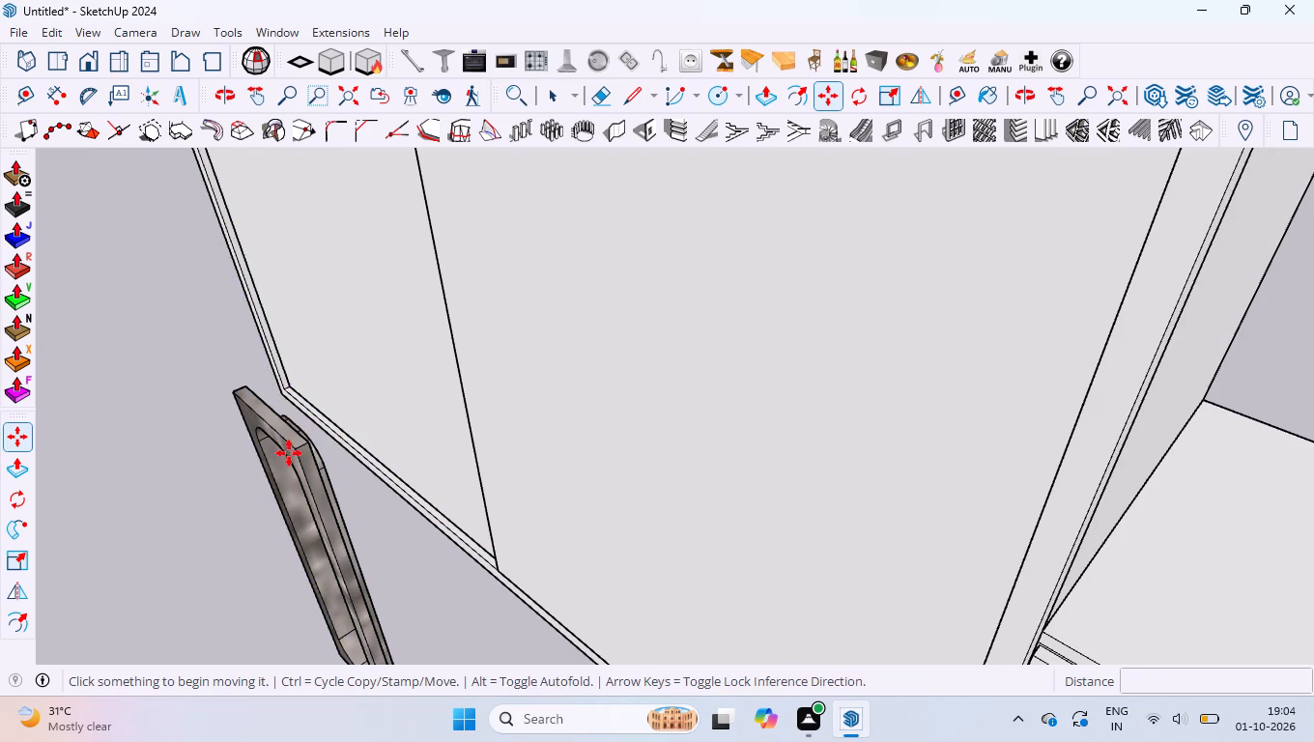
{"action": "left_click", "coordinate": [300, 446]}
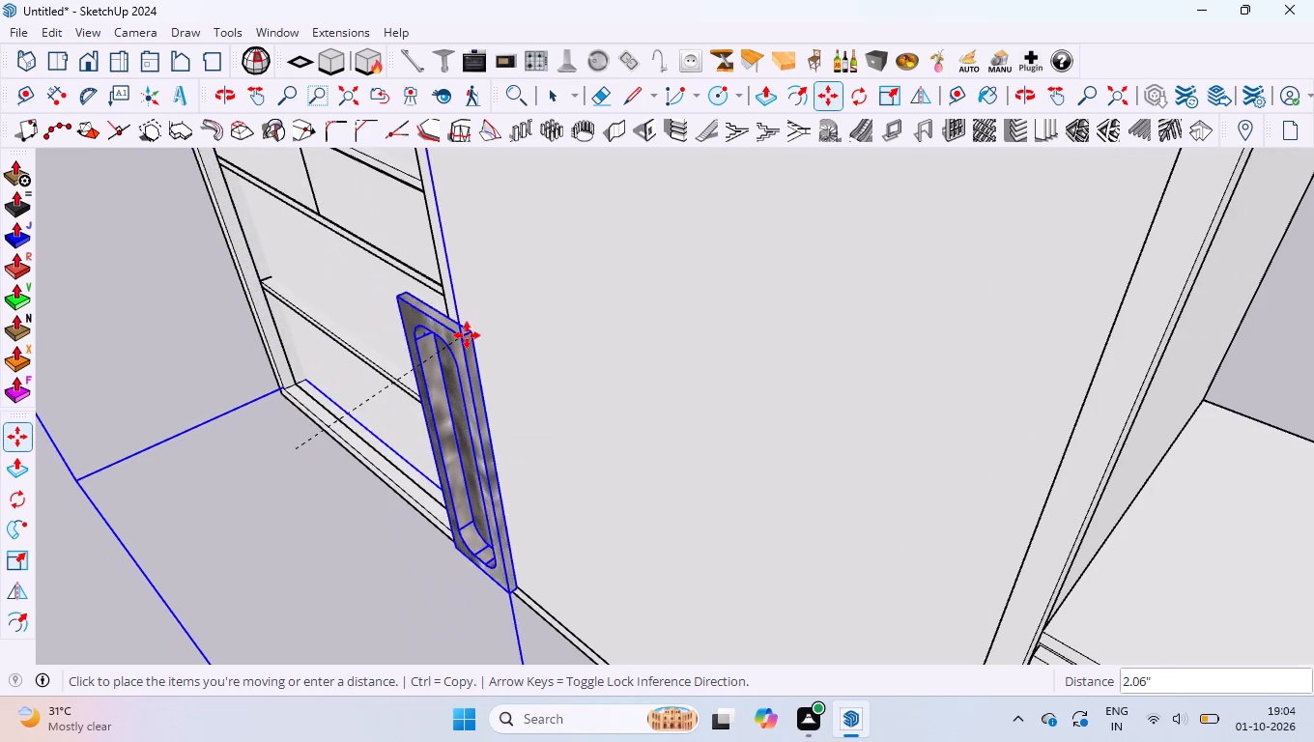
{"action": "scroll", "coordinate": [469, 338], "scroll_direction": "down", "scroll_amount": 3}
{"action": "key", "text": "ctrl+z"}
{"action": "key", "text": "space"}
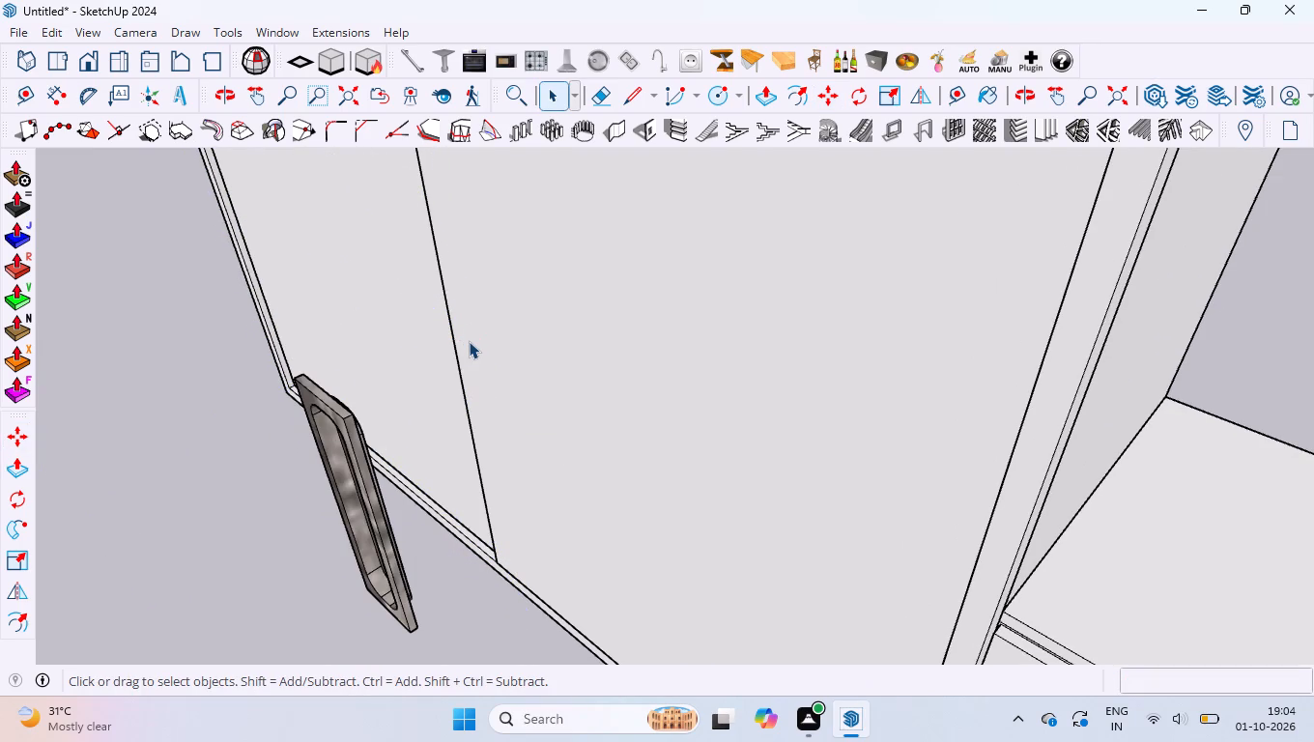
Place a horizontal guide about 24.9" below the first shutter's top edge, level with the top of its flush handle.
{"action": "scroll", "coordinate": [459, 359], "scroll_direction": "down", "scroll_amount": 16}
{"action": "scroll", "coordinate": [410, 254], "scroll_direction": "up", "scroll_amount": 8}
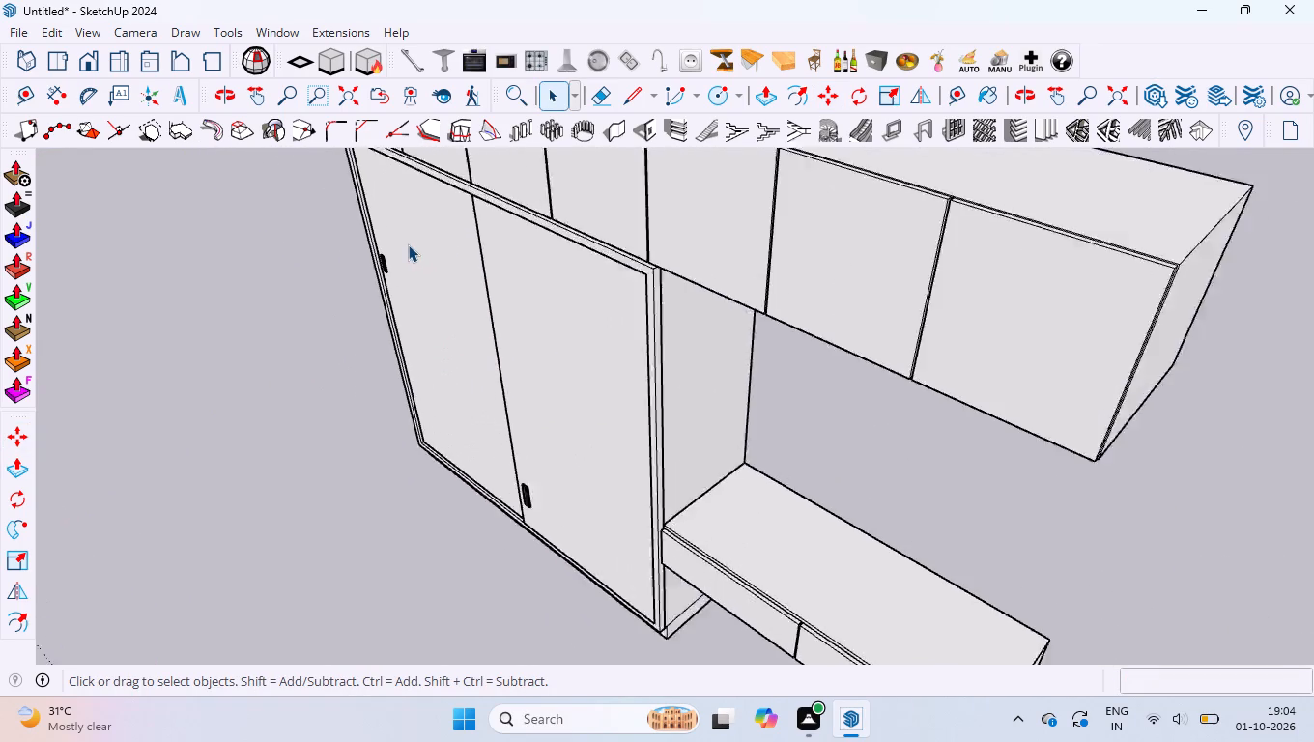
{"action": "scroll", "coordinate": [381, 243], "scroll_direction": "up", "scroll_amount": 4}
{"action": "key", "text": "t"}
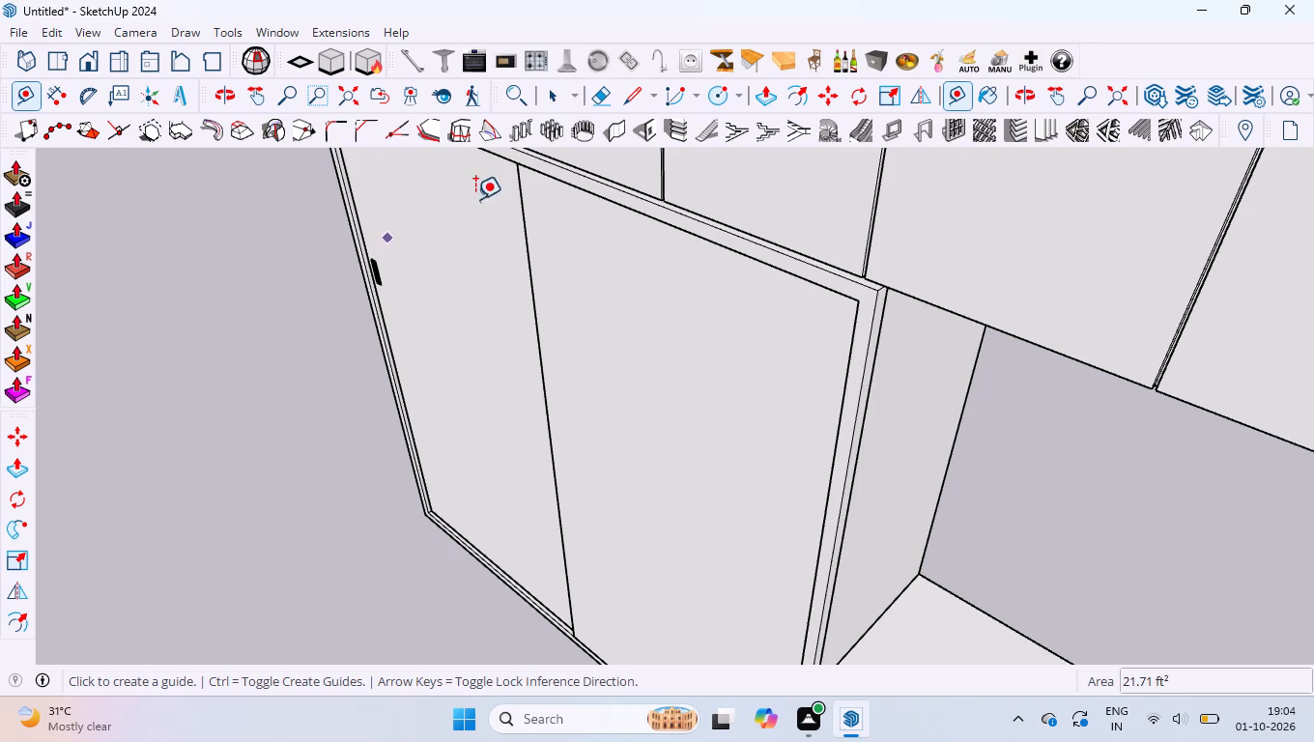
{"action": "left_click", "coordinate": [503, 158]}
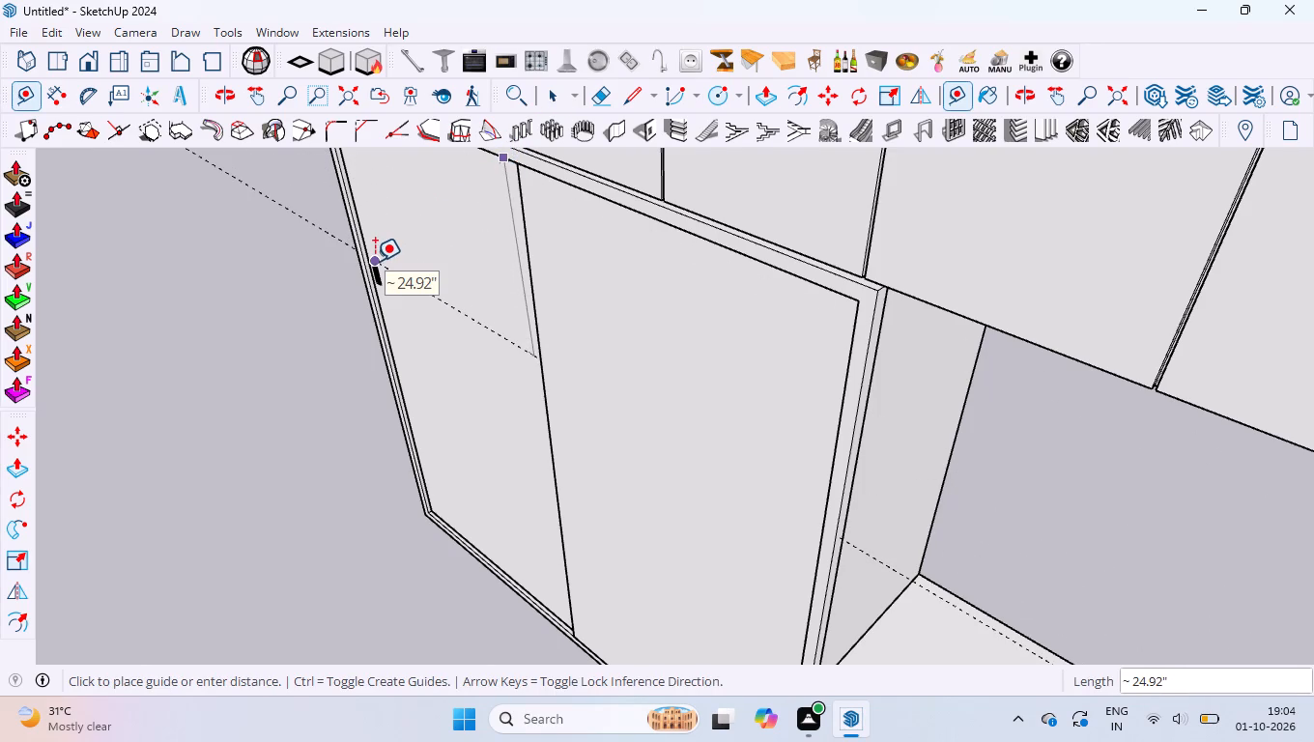
{"action": "left_click", "coordinate": [375, 261]}
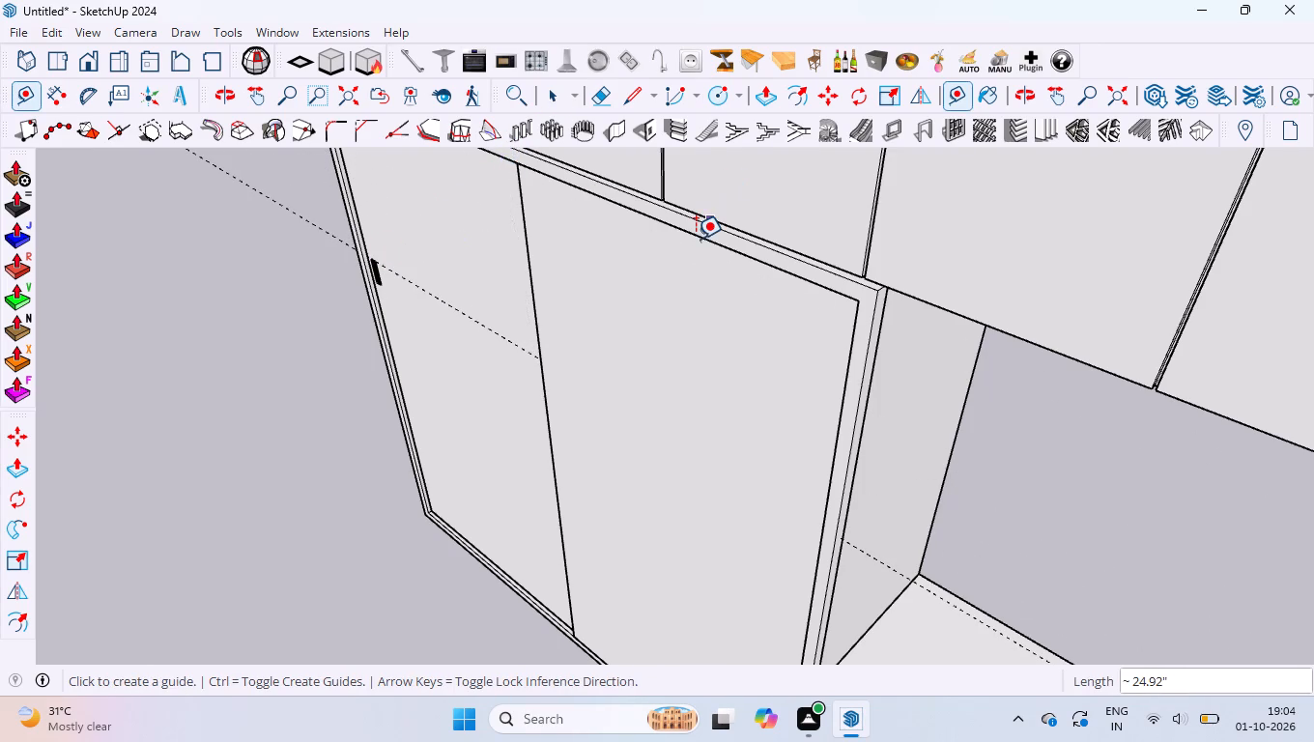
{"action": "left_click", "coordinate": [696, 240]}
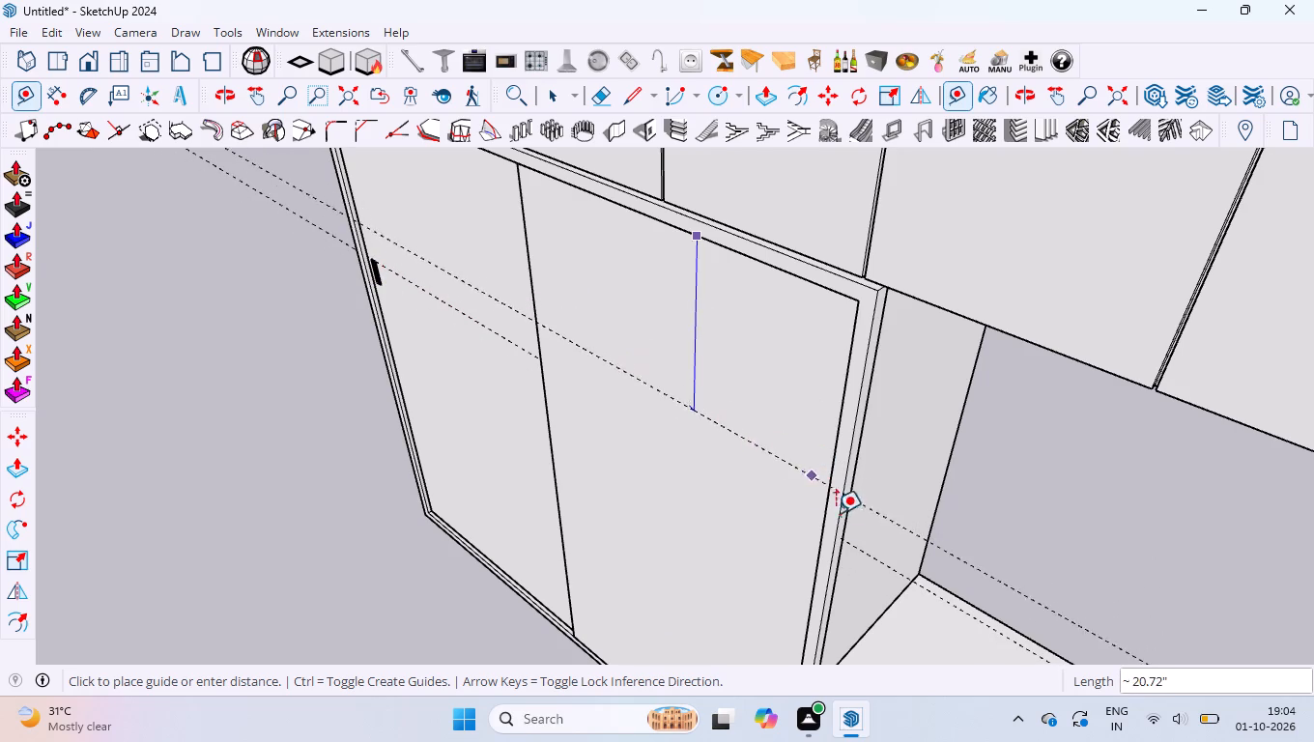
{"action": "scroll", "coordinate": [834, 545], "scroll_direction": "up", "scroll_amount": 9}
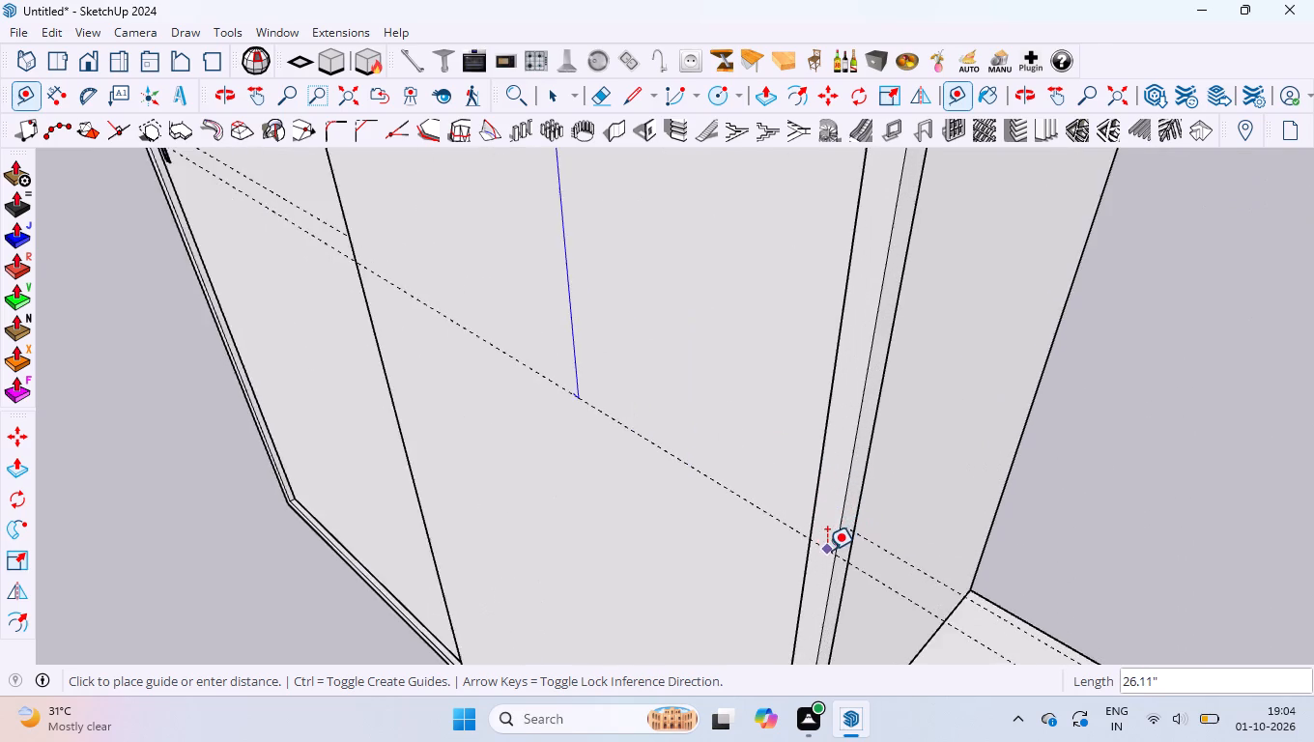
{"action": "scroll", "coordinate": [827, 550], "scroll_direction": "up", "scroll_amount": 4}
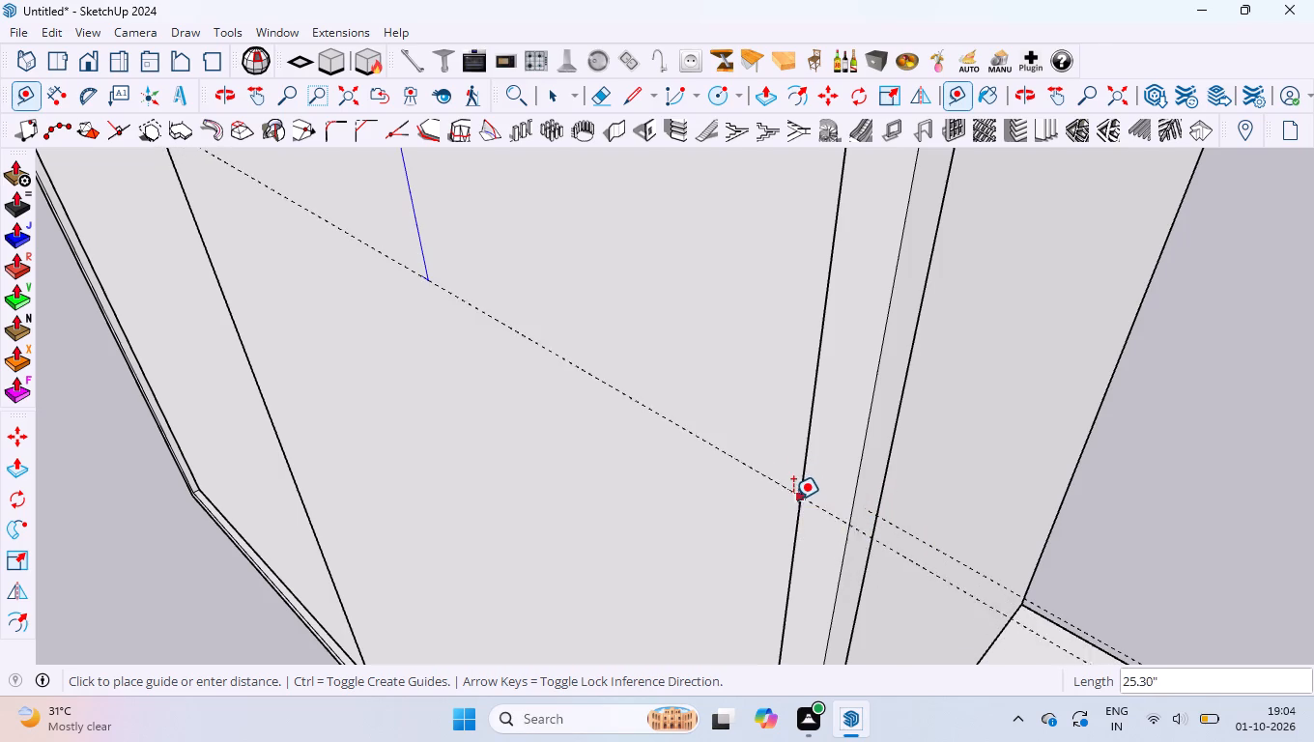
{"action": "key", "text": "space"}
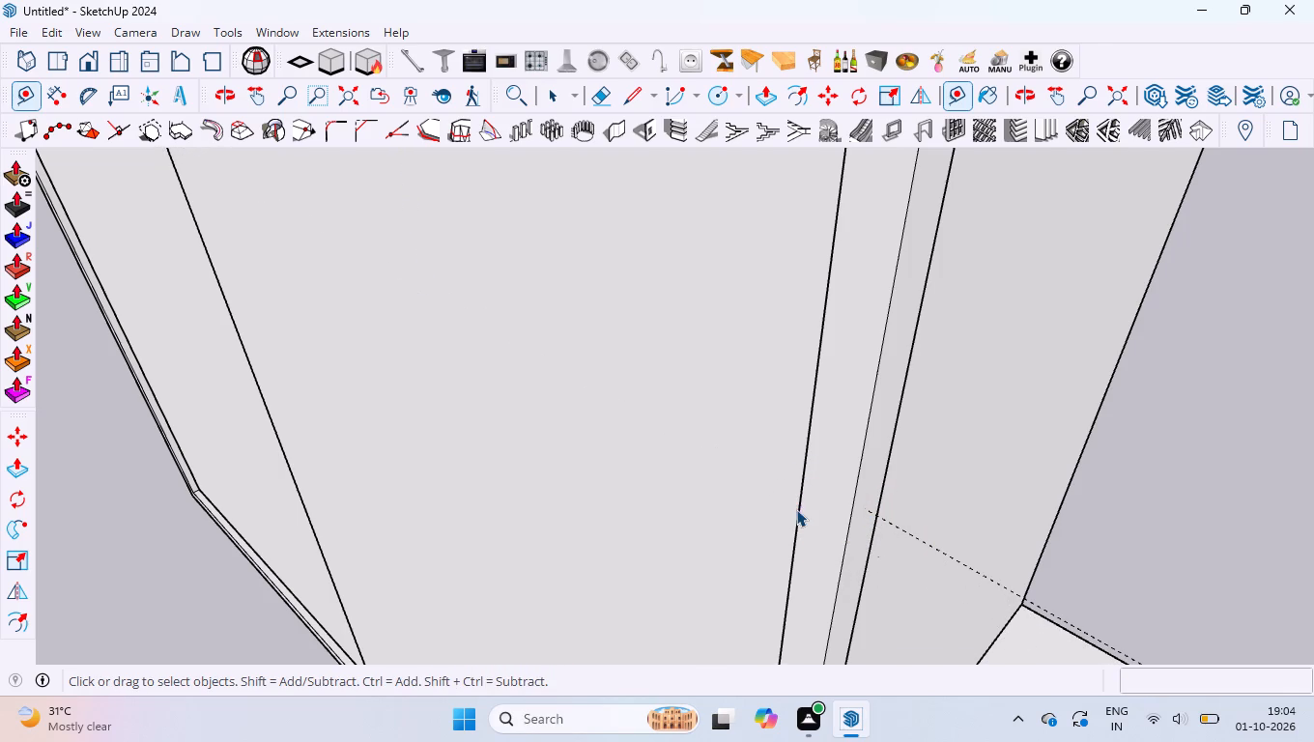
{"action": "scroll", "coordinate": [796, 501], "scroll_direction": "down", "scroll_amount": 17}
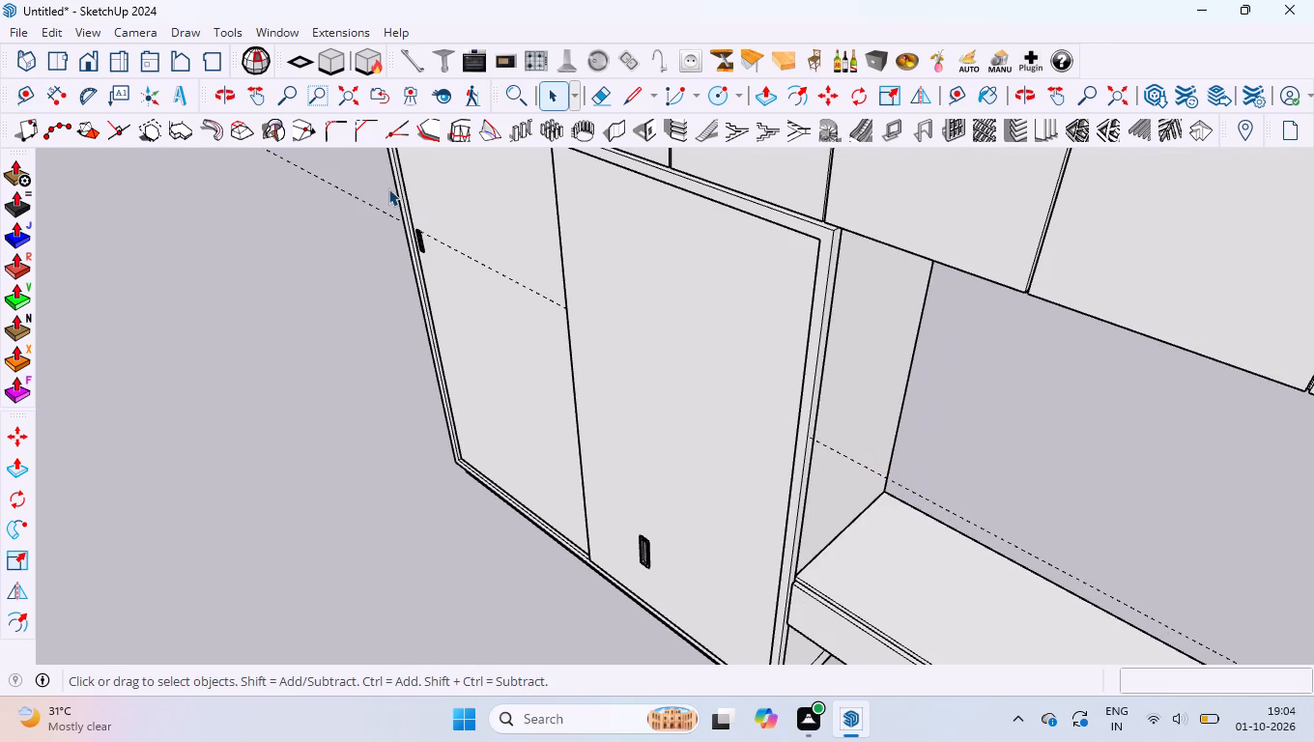
Delete the horizontal guide running across the first shutter at its flush handle.
{"action": "left_click_drag", "start_coordinate": [388, 186], "coordinate": [322, 249]}
{"action": "left_click", "coordinate": [322, 249]}
{"action": "left_click", "coordinate": [303, 174]}
{"action": "left_click_drag", "start_coordinate": [313, 170], "coordinate": [285, 214]}
{"action": "key", "text": "Delete"}
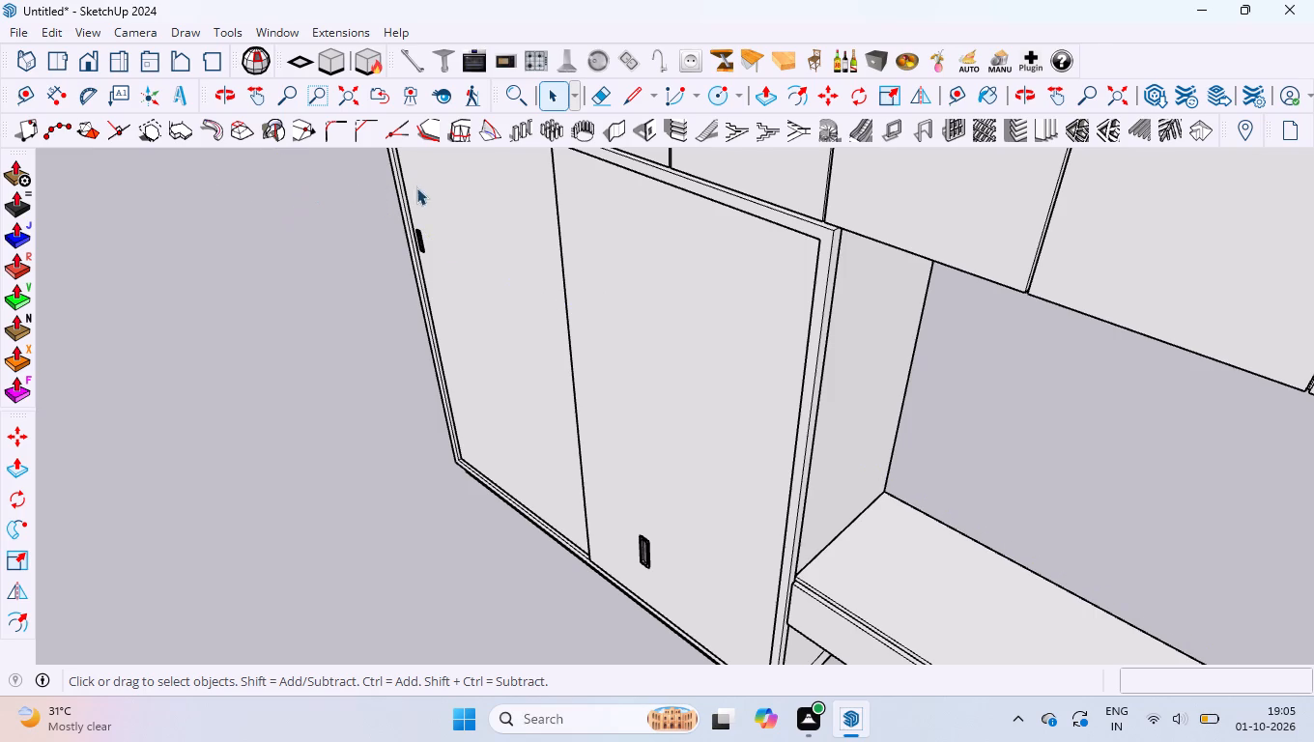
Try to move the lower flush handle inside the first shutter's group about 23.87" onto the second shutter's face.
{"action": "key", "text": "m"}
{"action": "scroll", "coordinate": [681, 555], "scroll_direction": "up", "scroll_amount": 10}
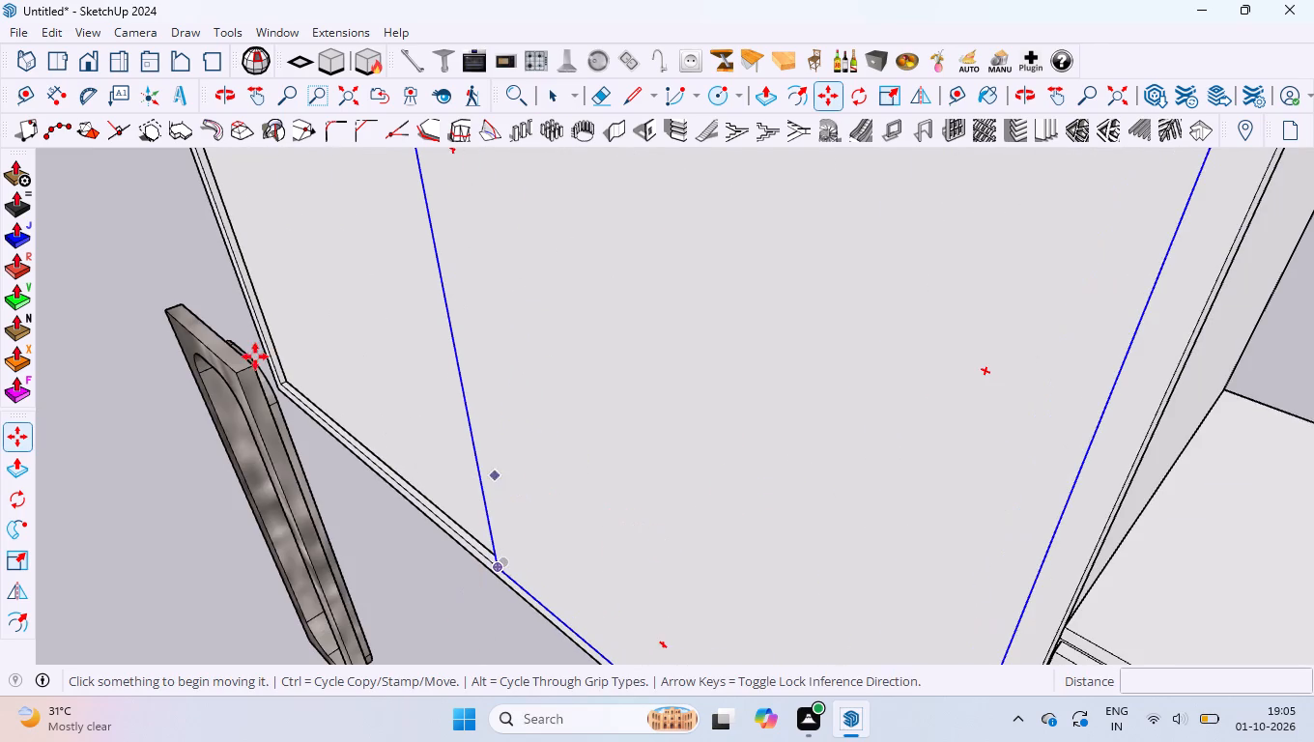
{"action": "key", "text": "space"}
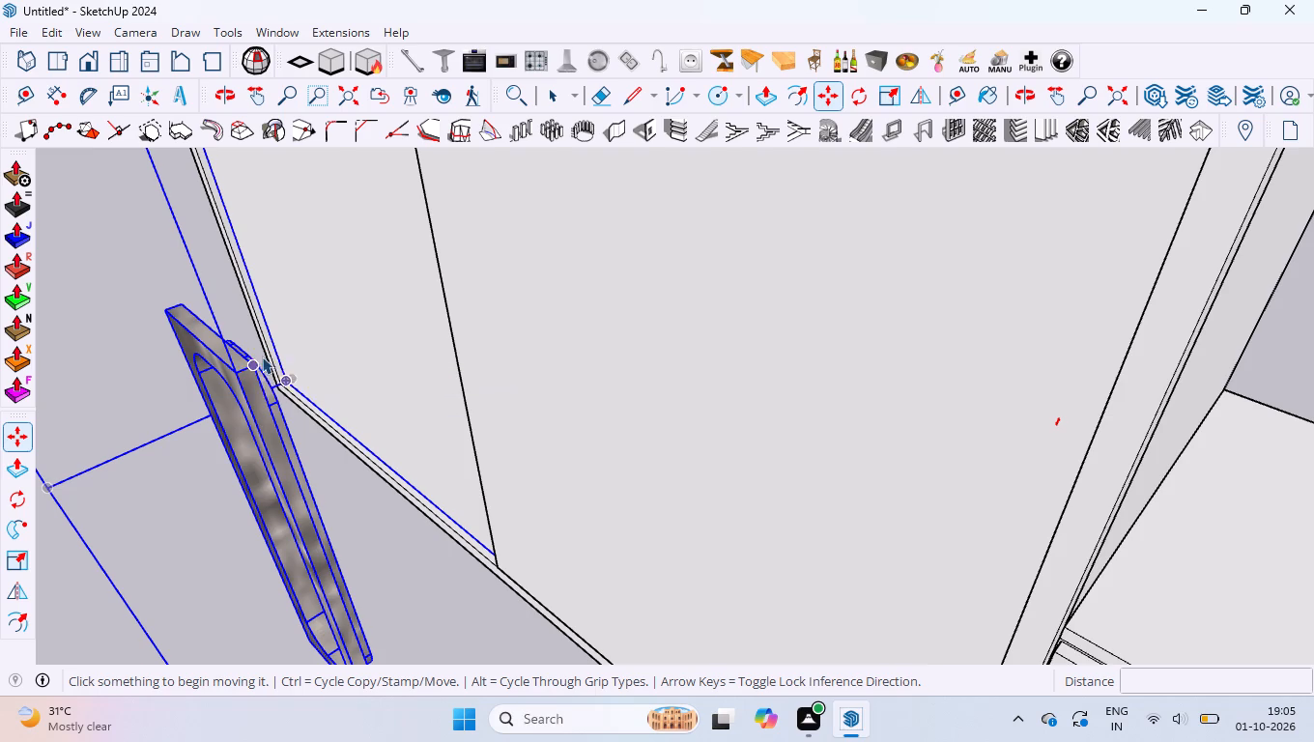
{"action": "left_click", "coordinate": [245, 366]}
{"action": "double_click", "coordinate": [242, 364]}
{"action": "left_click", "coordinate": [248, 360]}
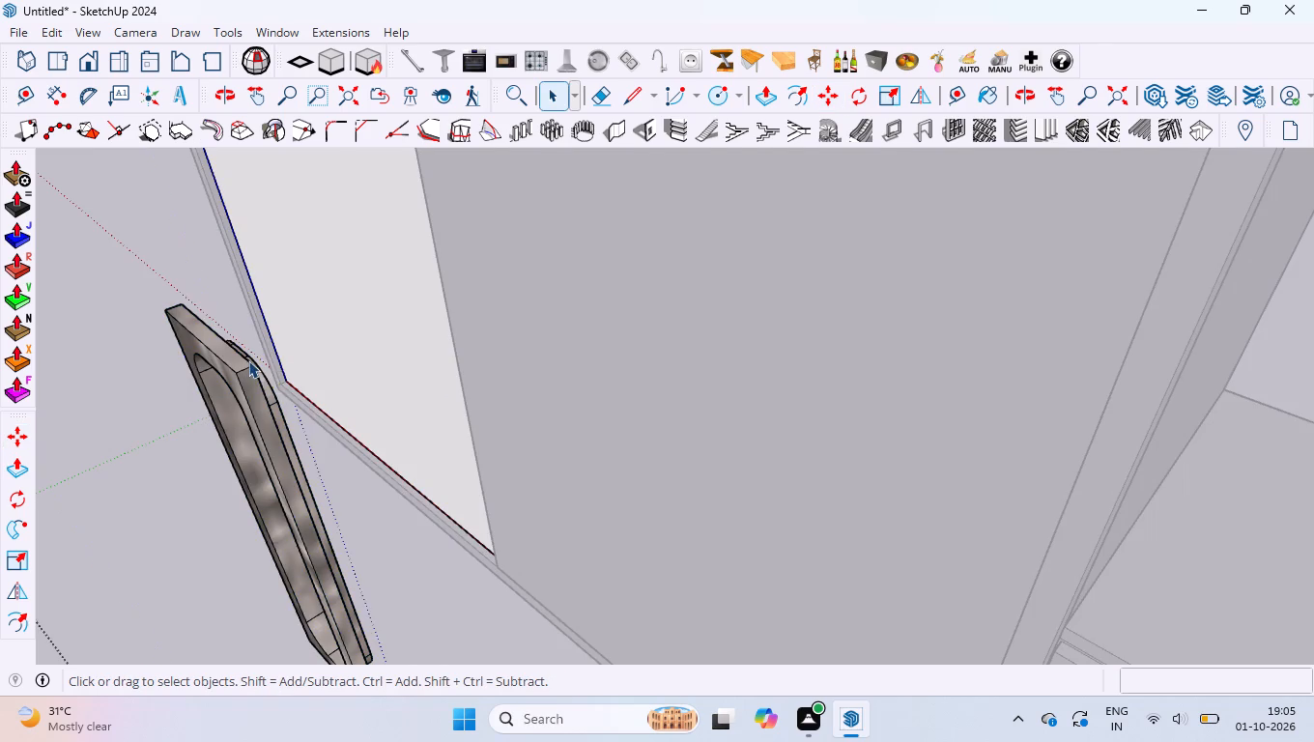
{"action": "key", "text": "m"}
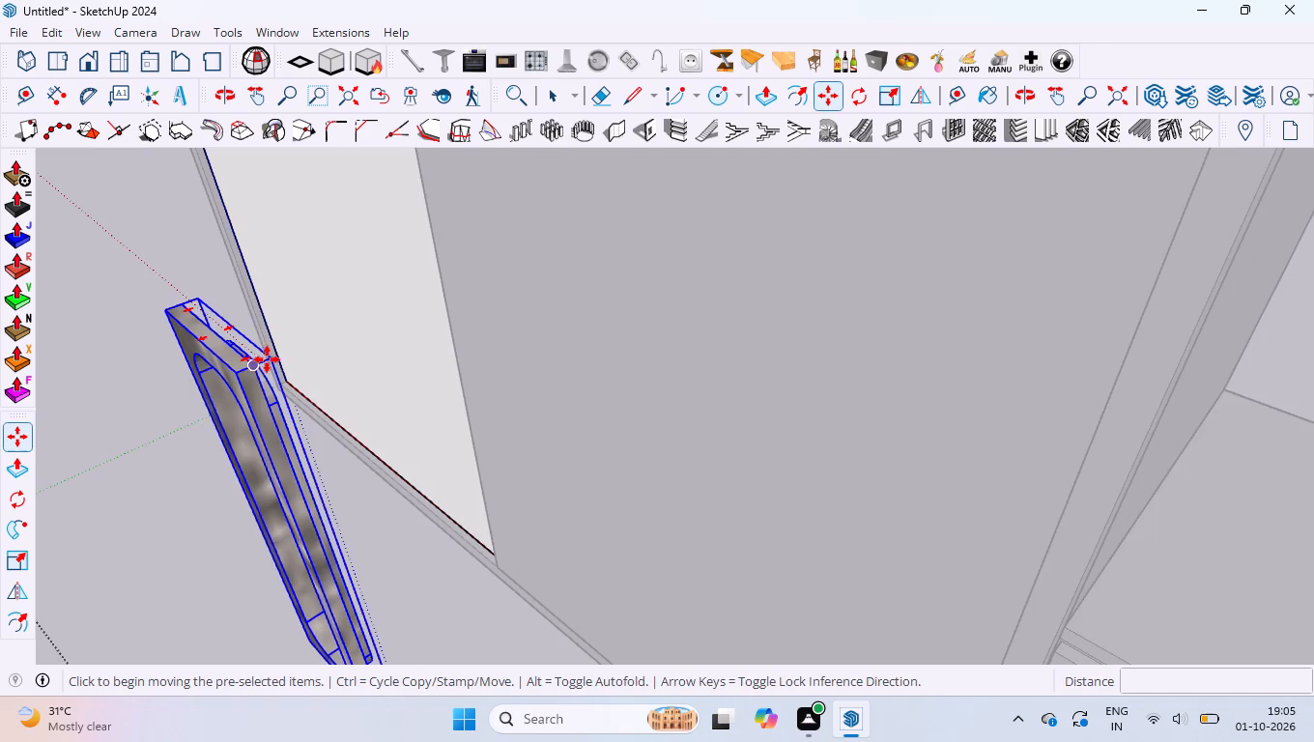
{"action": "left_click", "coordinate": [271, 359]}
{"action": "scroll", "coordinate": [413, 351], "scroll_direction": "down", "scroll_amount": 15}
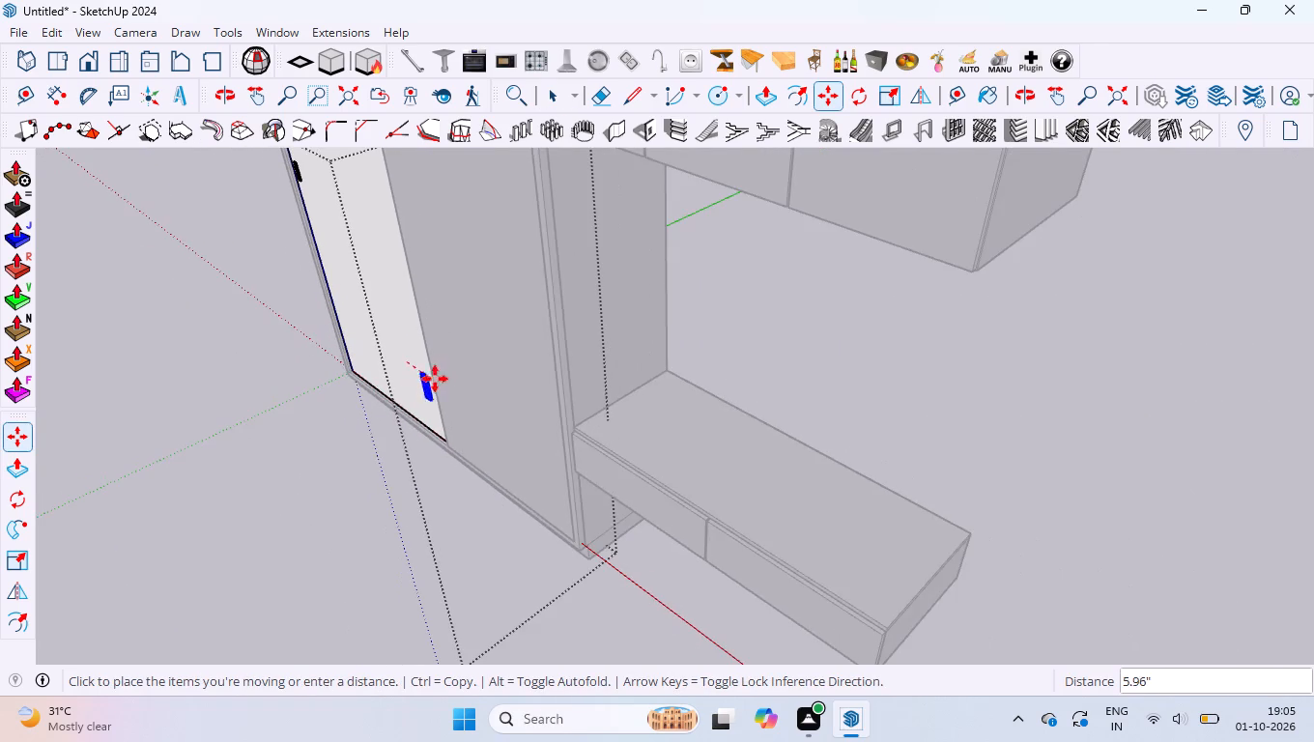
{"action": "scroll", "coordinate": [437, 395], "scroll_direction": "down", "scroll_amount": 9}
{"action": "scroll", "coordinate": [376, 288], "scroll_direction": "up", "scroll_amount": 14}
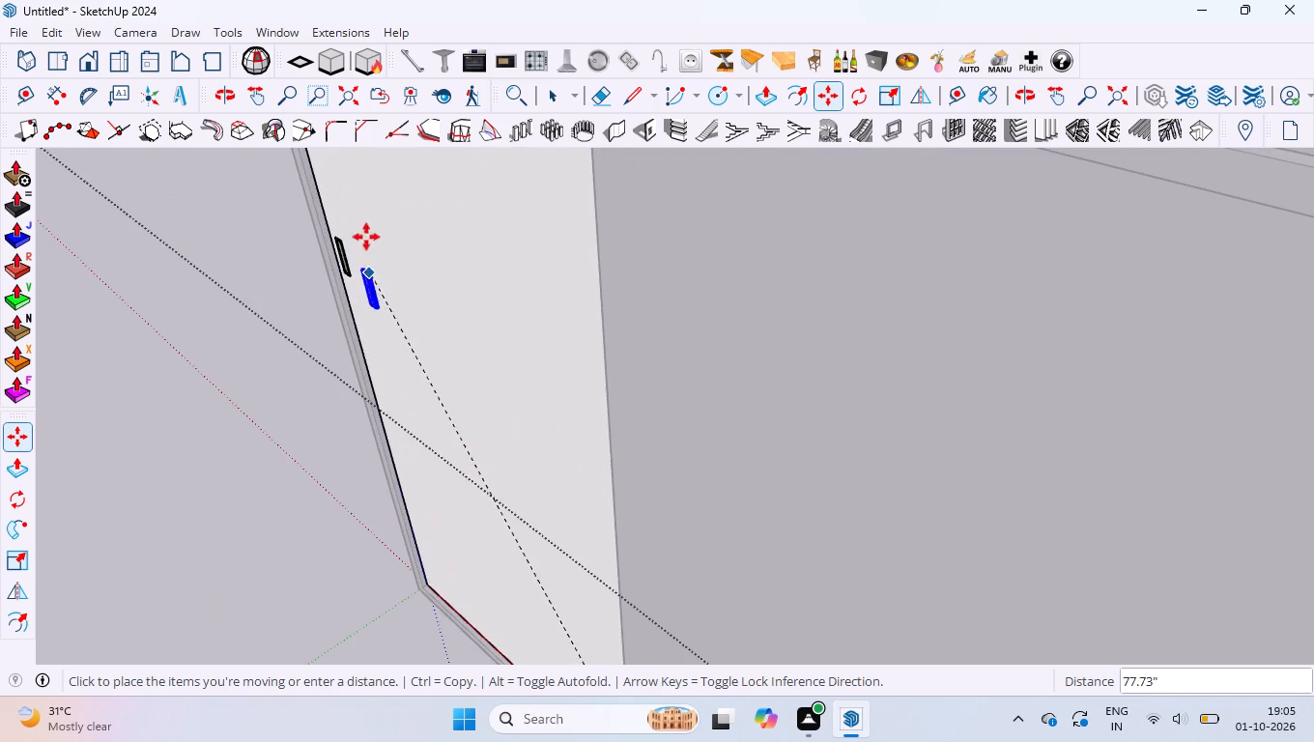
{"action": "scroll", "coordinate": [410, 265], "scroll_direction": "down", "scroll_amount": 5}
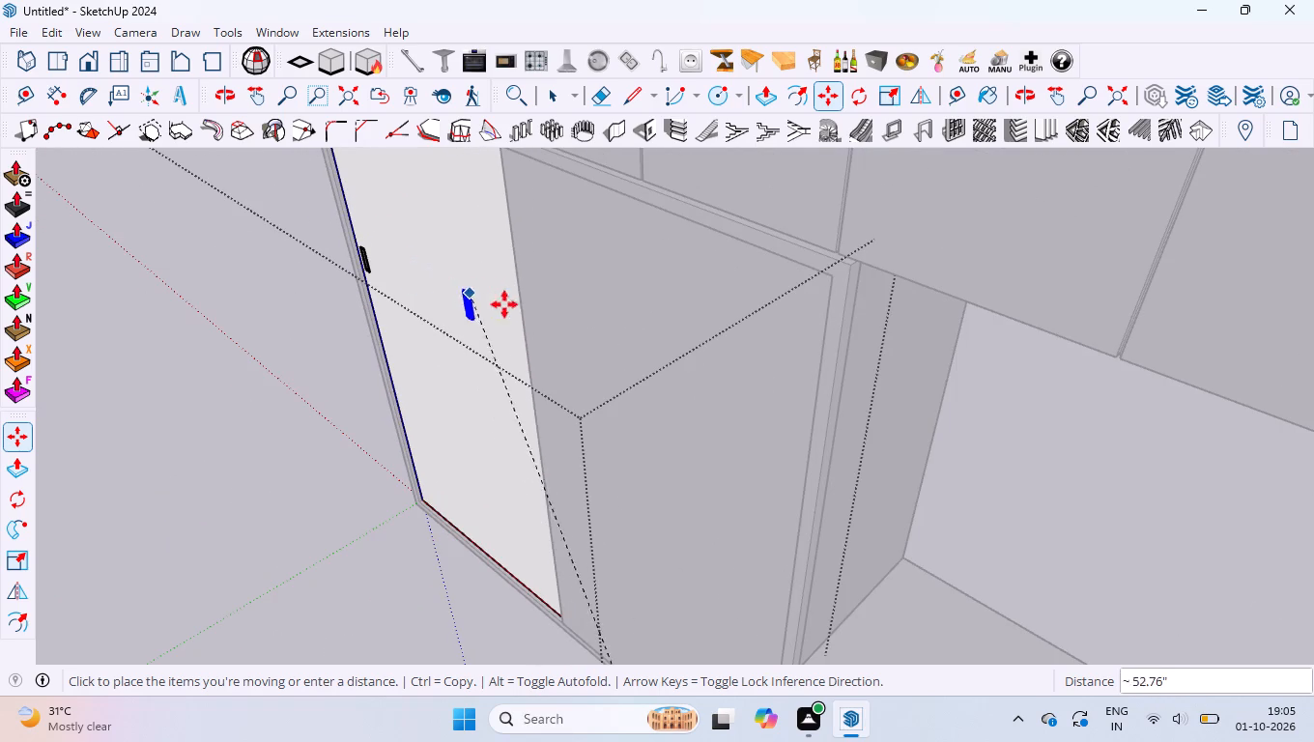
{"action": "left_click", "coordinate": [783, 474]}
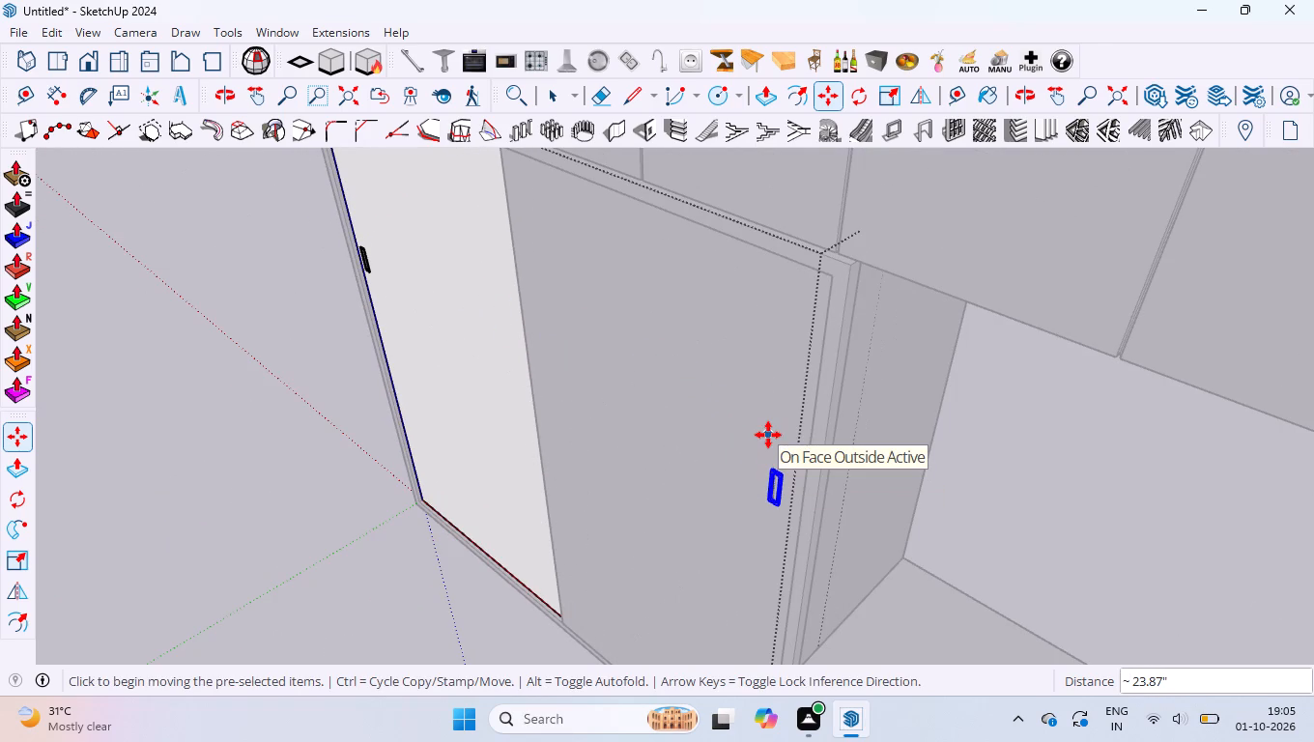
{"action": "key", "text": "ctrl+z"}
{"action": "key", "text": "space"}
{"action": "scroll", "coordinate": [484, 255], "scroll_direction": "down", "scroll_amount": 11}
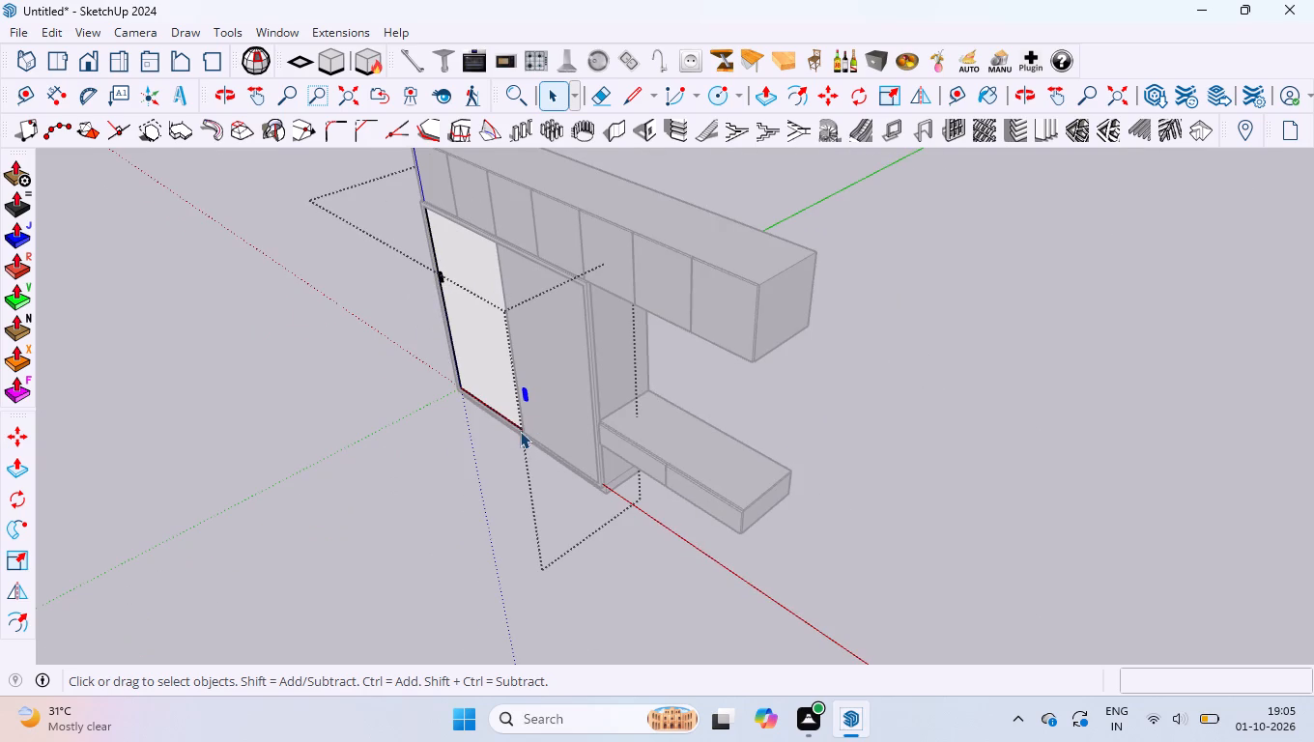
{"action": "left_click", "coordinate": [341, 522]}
Open the second shutter's group, delete its entire panel geometry and close the group.
{"action": "scroll", "coordinate": [482, 291], "scroll_direction": "up", "scroll_amount": 4}
{"action": "left_click", "coordinate": [579, 370]}
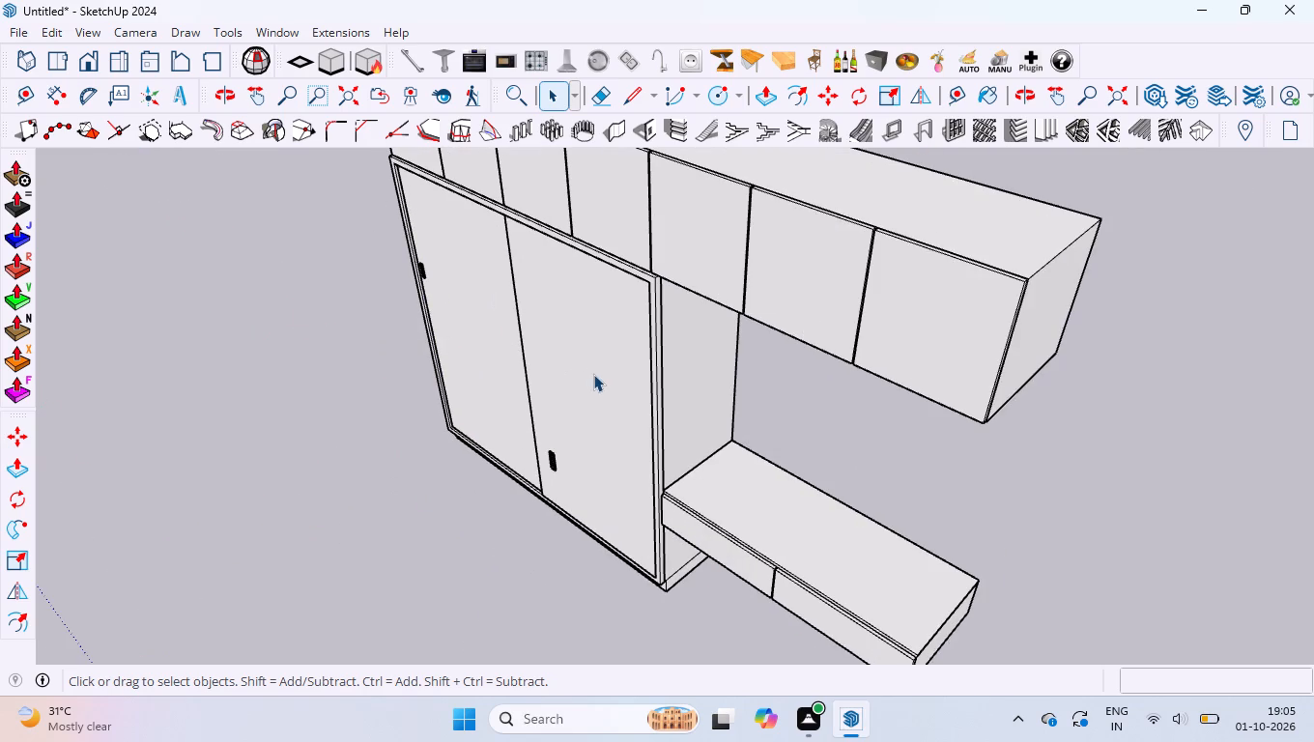
{"action": "left_click", "coordinate": [593, 374]}
{"action": "left_click", "coordinate": [593, 374]}
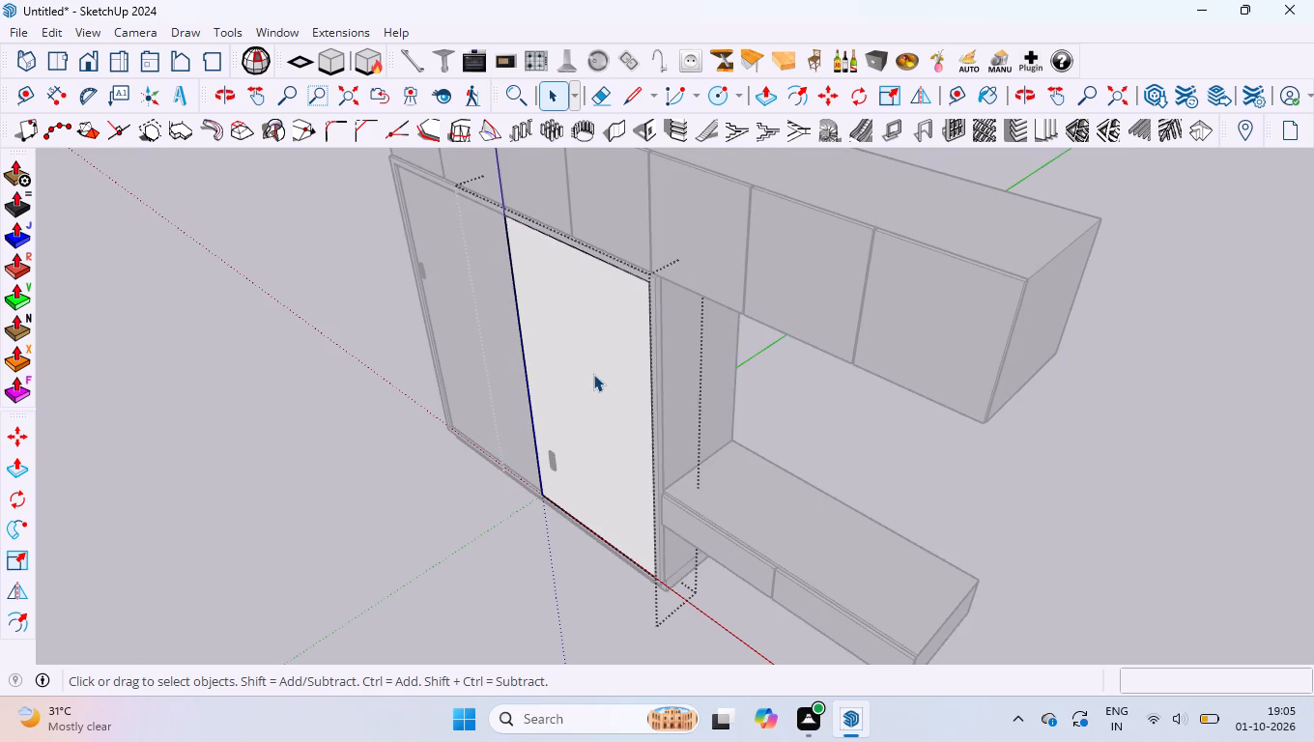
{"action": "left_click", "coordinate": [593, 374]}
{"action": "triple_click", "coordinate": [605, 369]}
{"action": "left_click", "coordinate": [609, 365]}
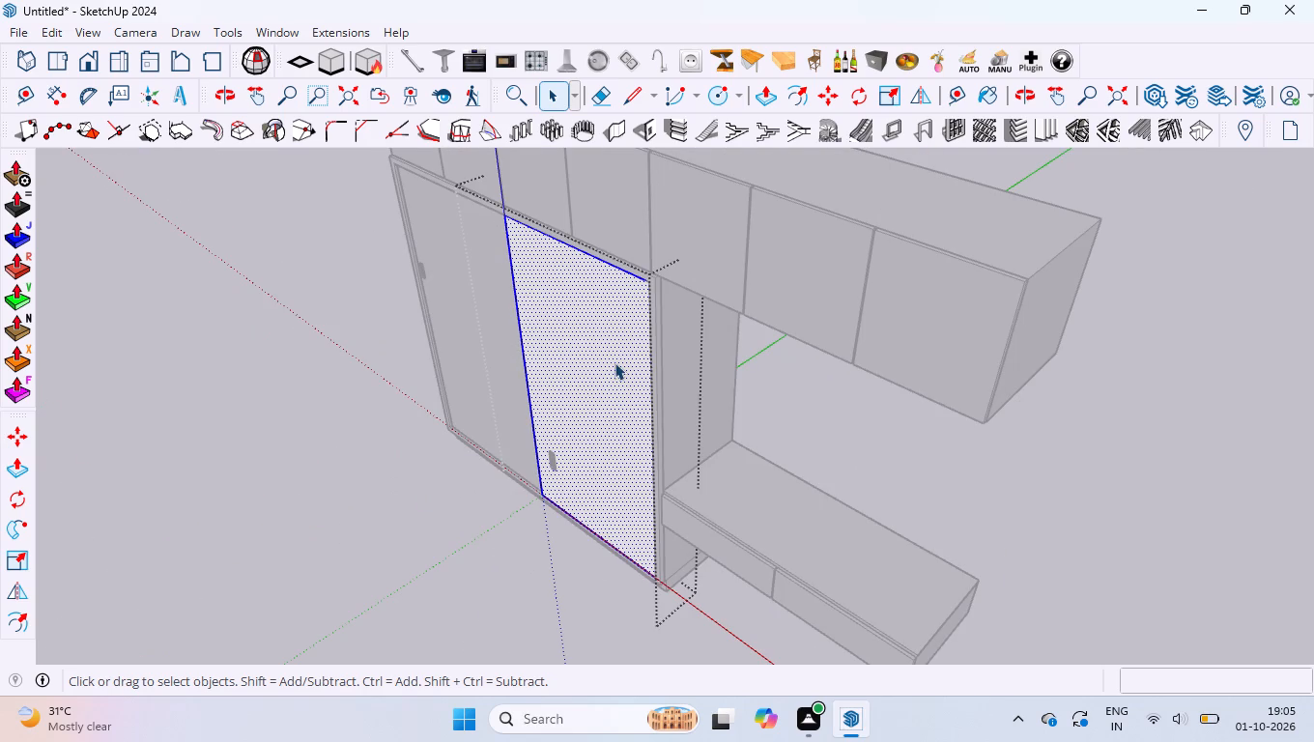
{"action": "key", "text": "Delete"}
{"action": "scroll", "coordinate": [555, 462], "scroll_direction": "up", "scroll_amount": 2}
{"action": "left_click", "coordinate": [427, 644]}
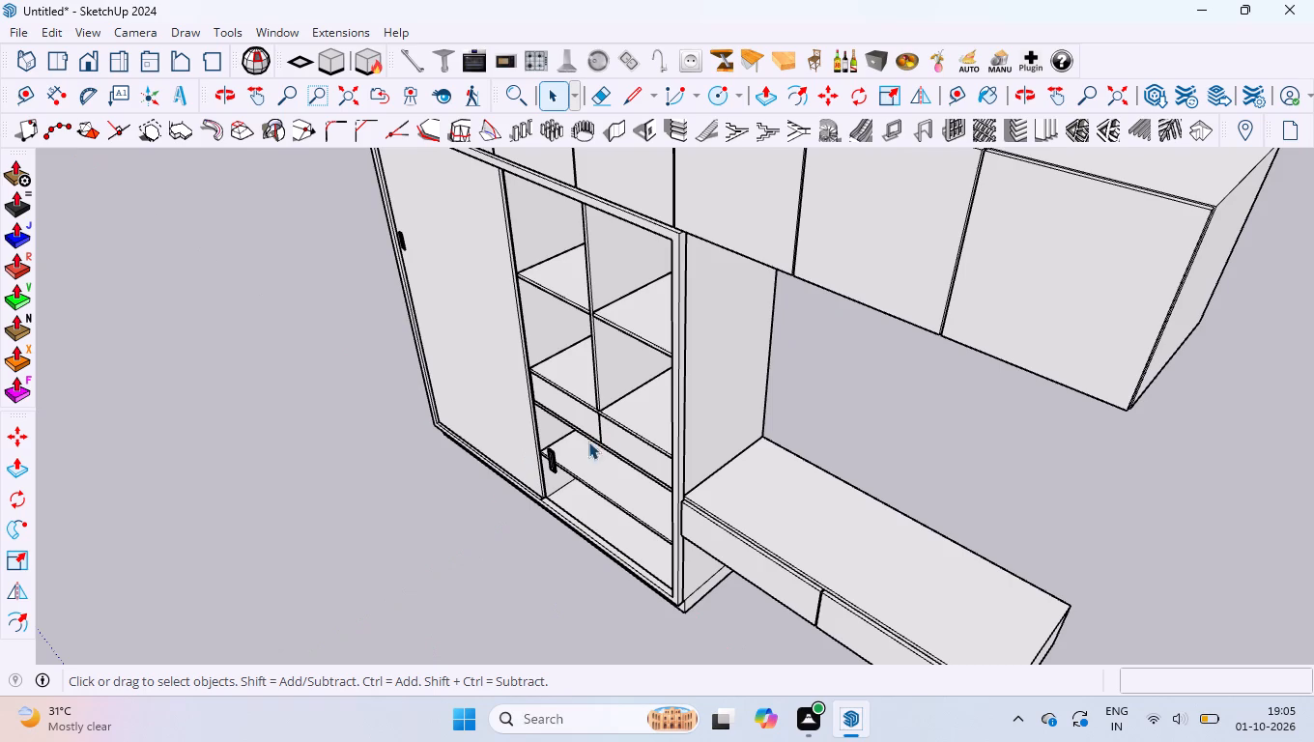
Delete the lower flush handle from inside the first shutter's group and close the group.
{"action": "left_click", "coordinate": [549, 457]}
{"action": "scroll", "coordinate": [548, 456], "scroll_direction": "up", "scroll_amount": 8}
{"action": "double_click", "coordinate": [549, 458]}
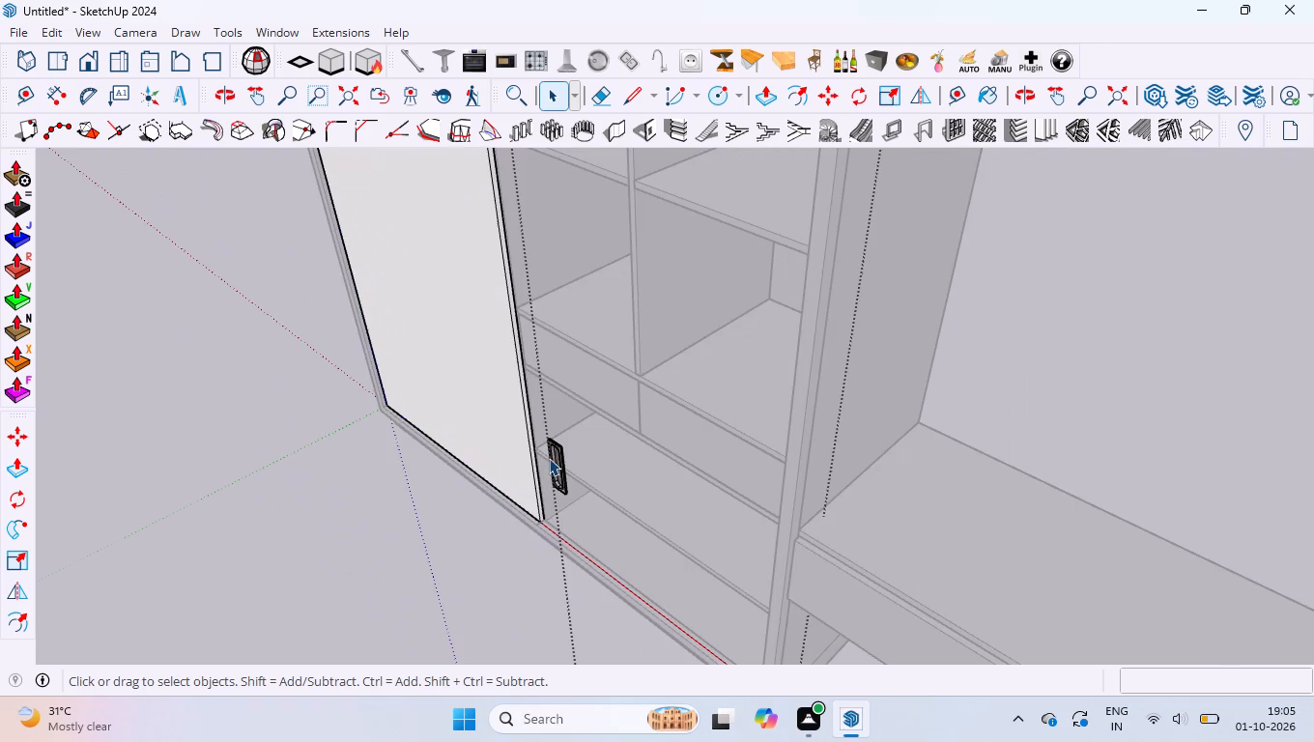
{"action": "left_click_drag", "start_coordinate": [519, 412], "coordinate": [637, 526]}
{"action": "key", "text": "Delete"}
{"action": "scroll", "coordinate": [409, 502], "scroll_direction": "down", "scroll_amount": 3}
{"action": "left_click", "coordinate": [409, 514]}
Erase the stray edge crossing the wardrobe's bottom frame at the first shutter's lower inner corner.
{"action": "scroll", "coordinate": [494, 508], "scroll_direction": "up", "scroll_amount": 8}
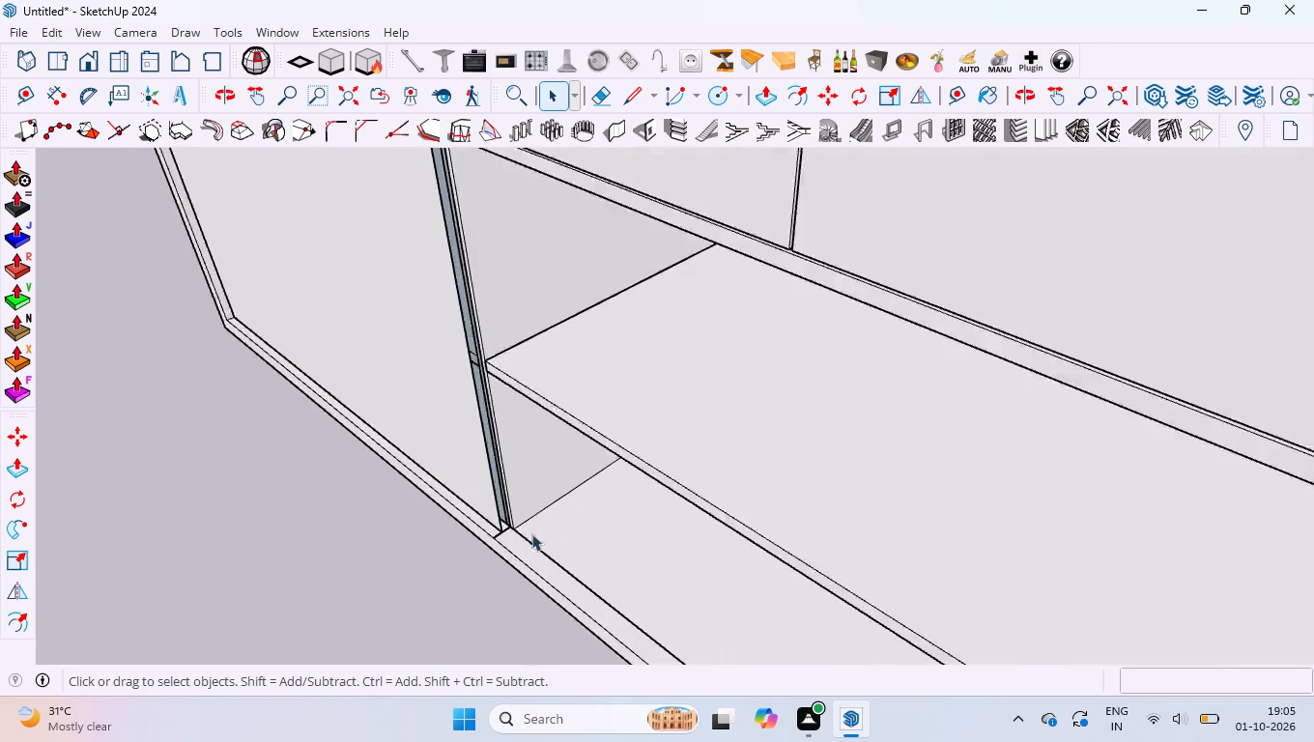
{"action": "scroll", "coordinate": [531, 533], "scroll_direction": "up", "scroll_amount": 11}
{"action": "middle_click_drag", "start_coordinate": [500, 535], "coordinate": [550, 524]}
{"action": "scroll", "coordinate": [504, 544], "scroll_direction": "up", "scroll_amount": 8}
{"action": "key", "text": "r"}
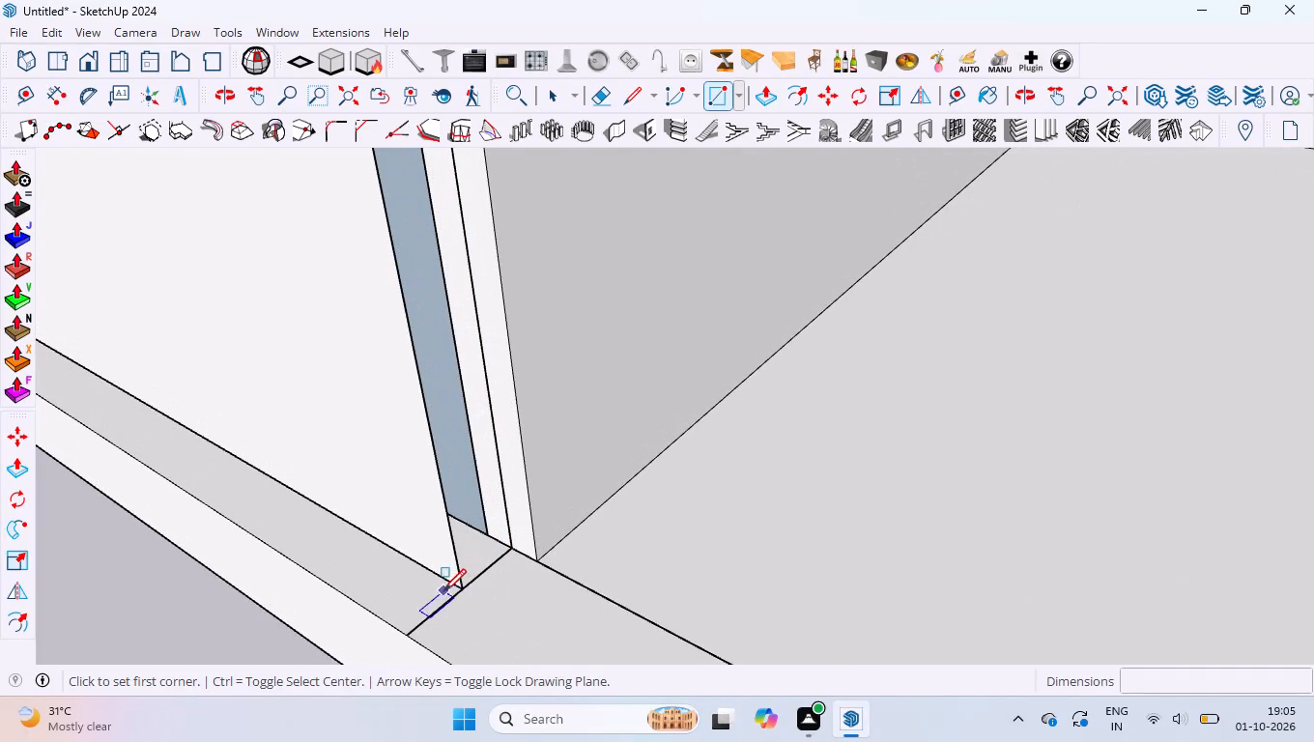
{"action": "key", "text": "space"}
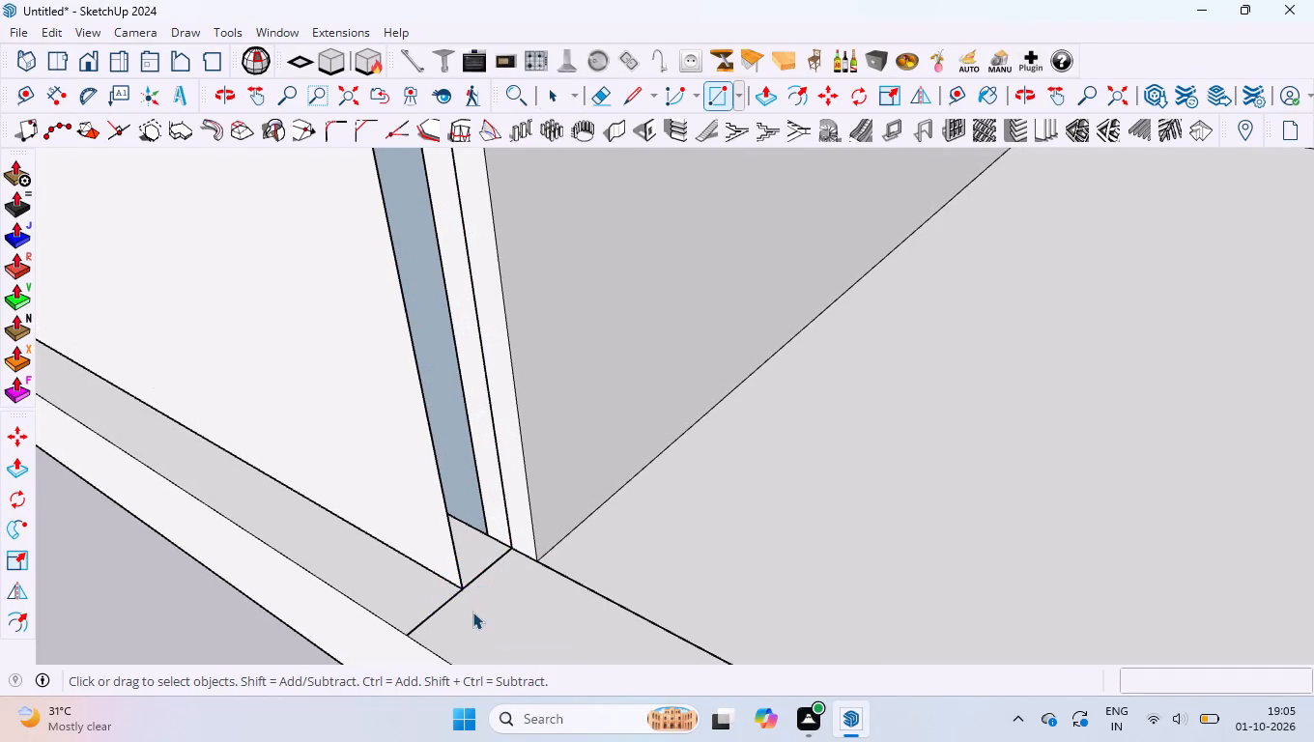
{"action": "scroll", "coordinate": [445, 585], "scroll_direction": "up", "scroll_amount": 4}
{"action": "key", "text": "e"}
{"action": "left_click_drag", "start_coordinate": [421, 609], "coordinate": [488, 656]}
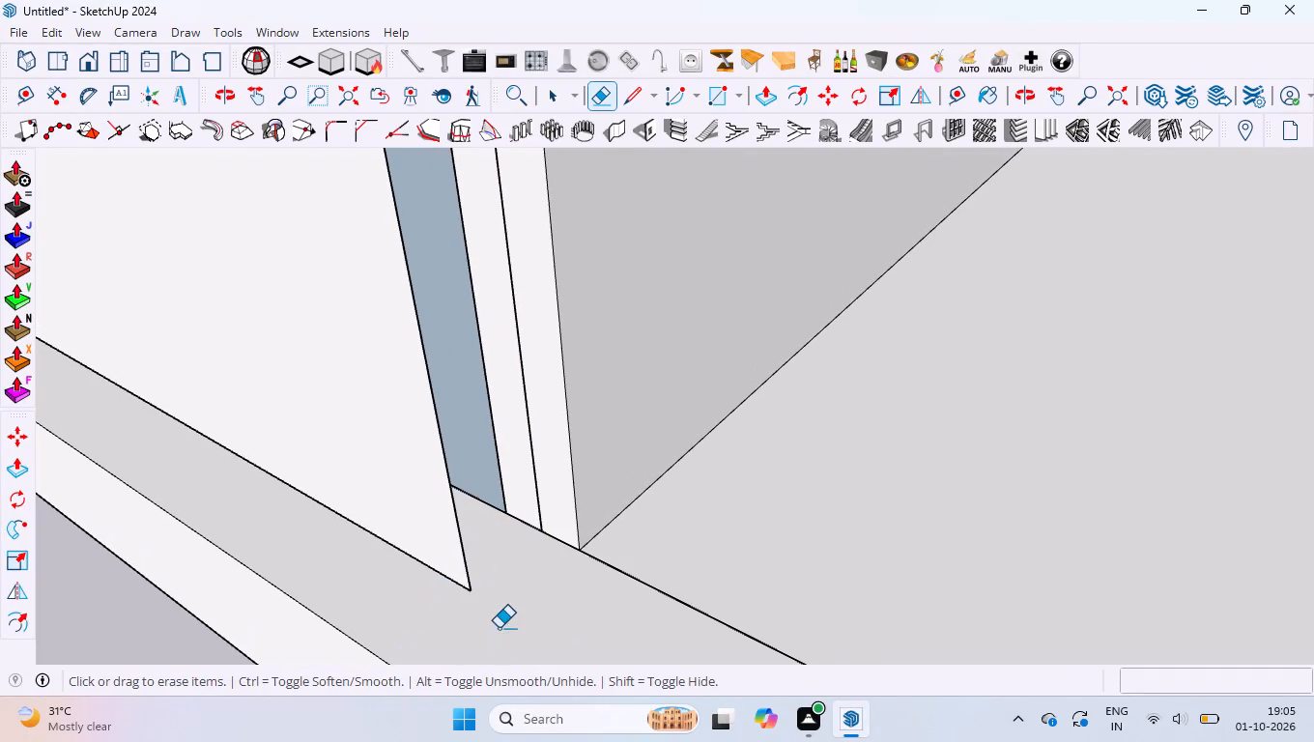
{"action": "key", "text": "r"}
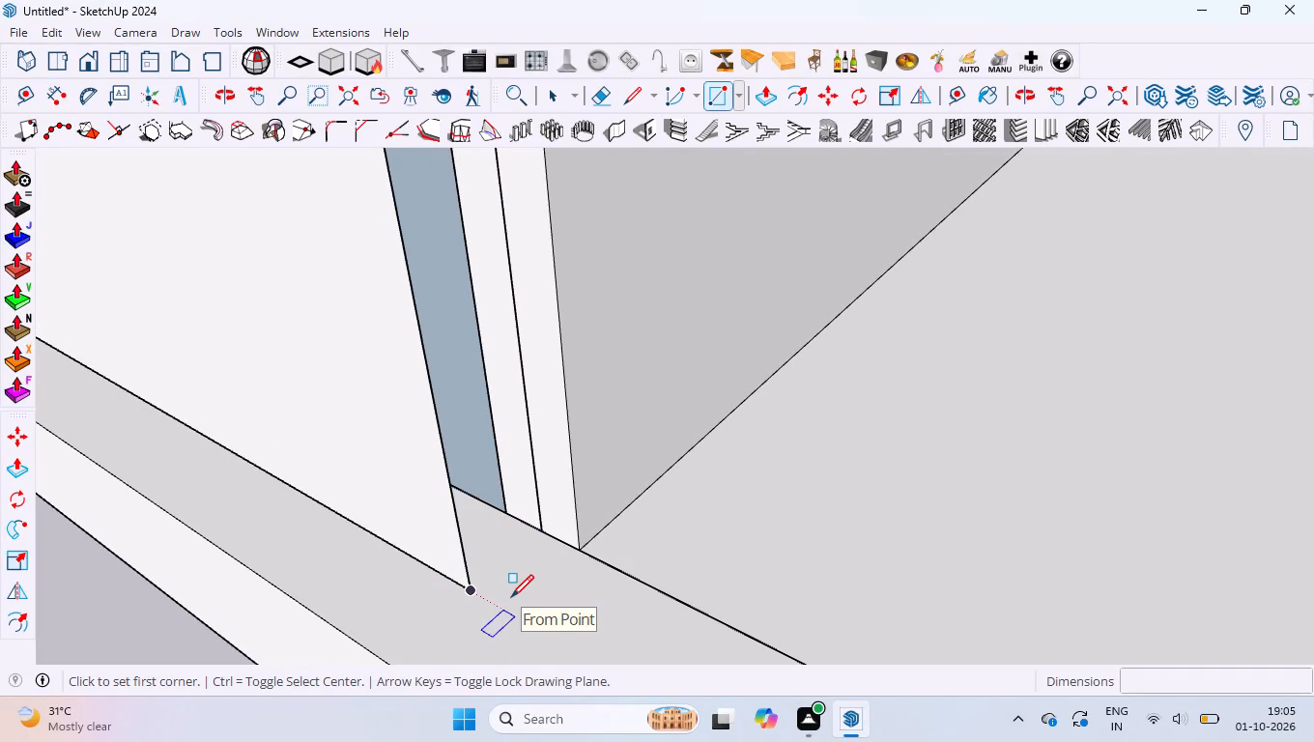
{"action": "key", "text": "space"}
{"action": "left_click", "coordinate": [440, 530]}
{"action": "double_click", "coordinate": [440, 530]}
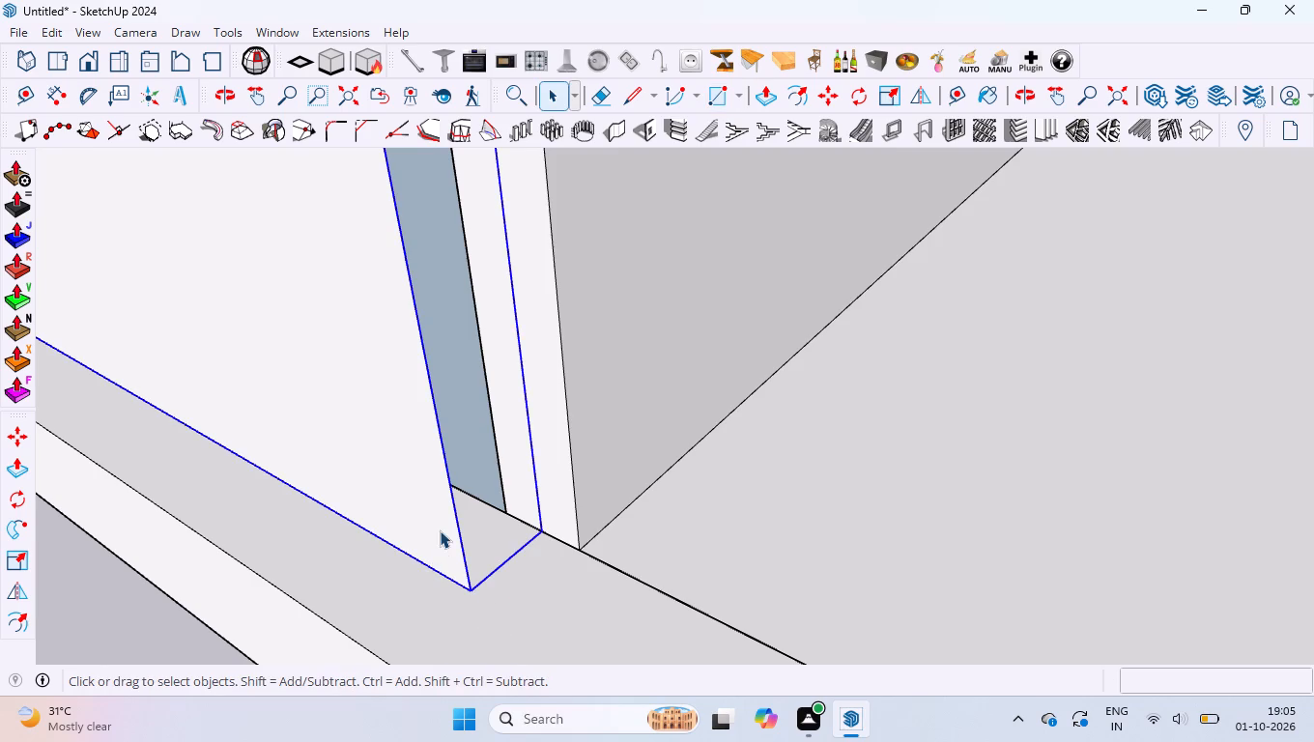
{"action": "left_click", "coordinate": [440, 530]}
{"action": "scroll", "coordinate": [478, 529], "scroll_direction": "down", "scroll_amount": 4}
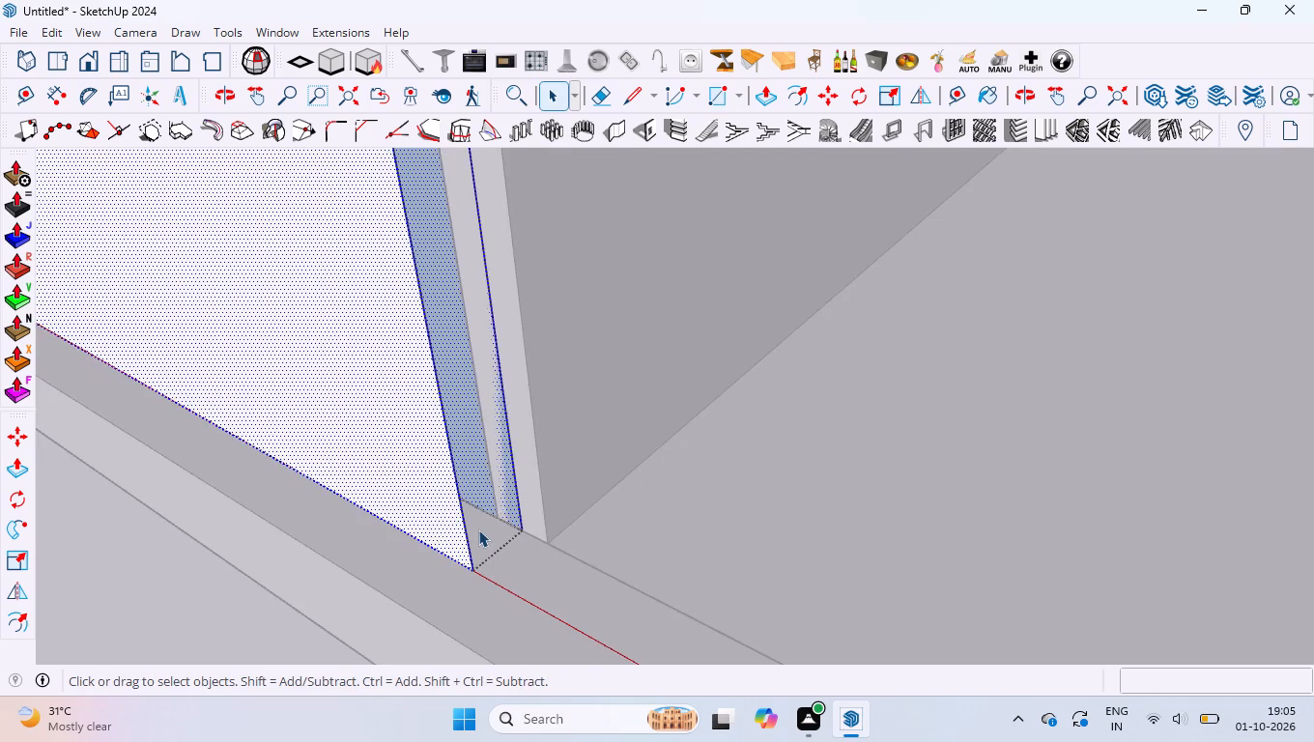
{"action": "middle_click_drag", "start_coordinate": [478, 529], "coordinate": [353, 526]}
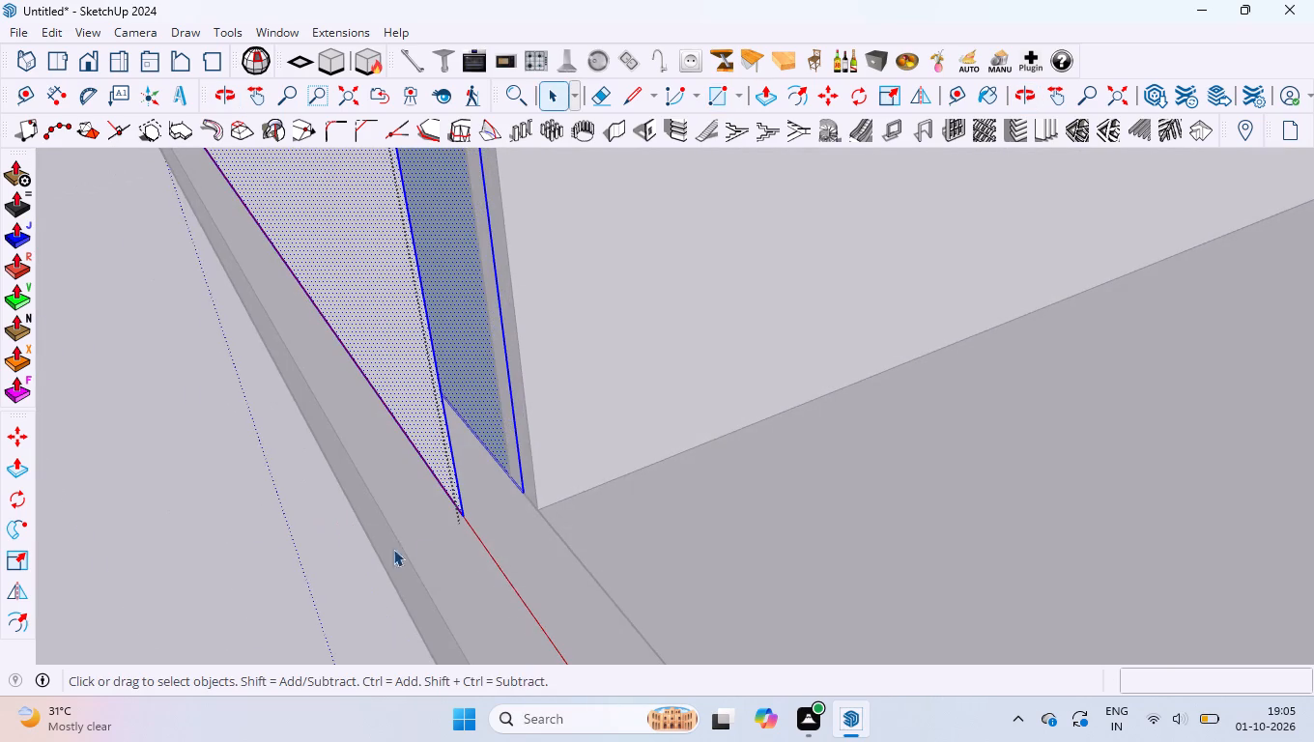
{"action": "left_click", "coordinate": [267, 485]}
Inside the first shutter's group, draw a rectangle about 77.17" by 0.71" closing the panel's open inner side, and close the group.
{"action": "left_click", "coordinate": [425, 456]}
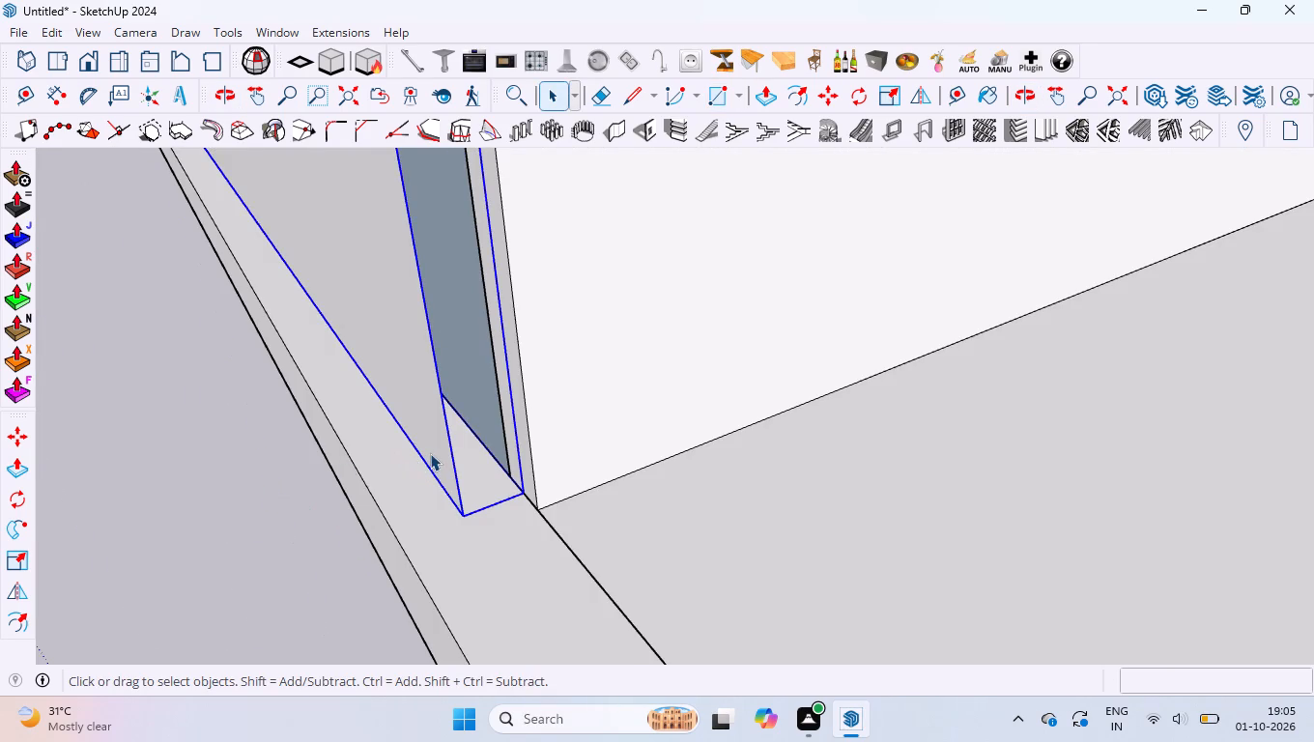
{"action": "double_click", "coordinate": [431, 452]}
{"action": "key", "text": "r"}
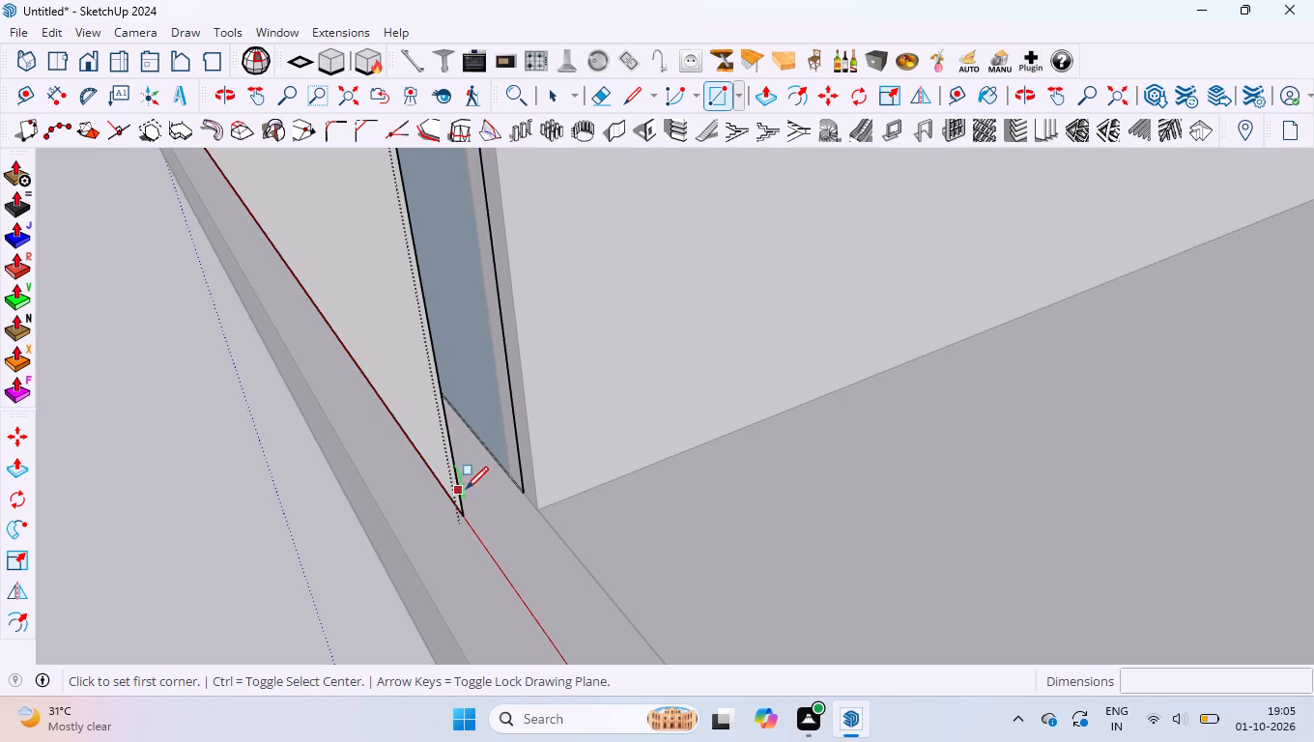
{"action": "left_click", "coordinate": [467, 512]}
{"action": "scroll", "coordinate": [514, 518], "scroll_direction": "down", "scroll_amount": 17}
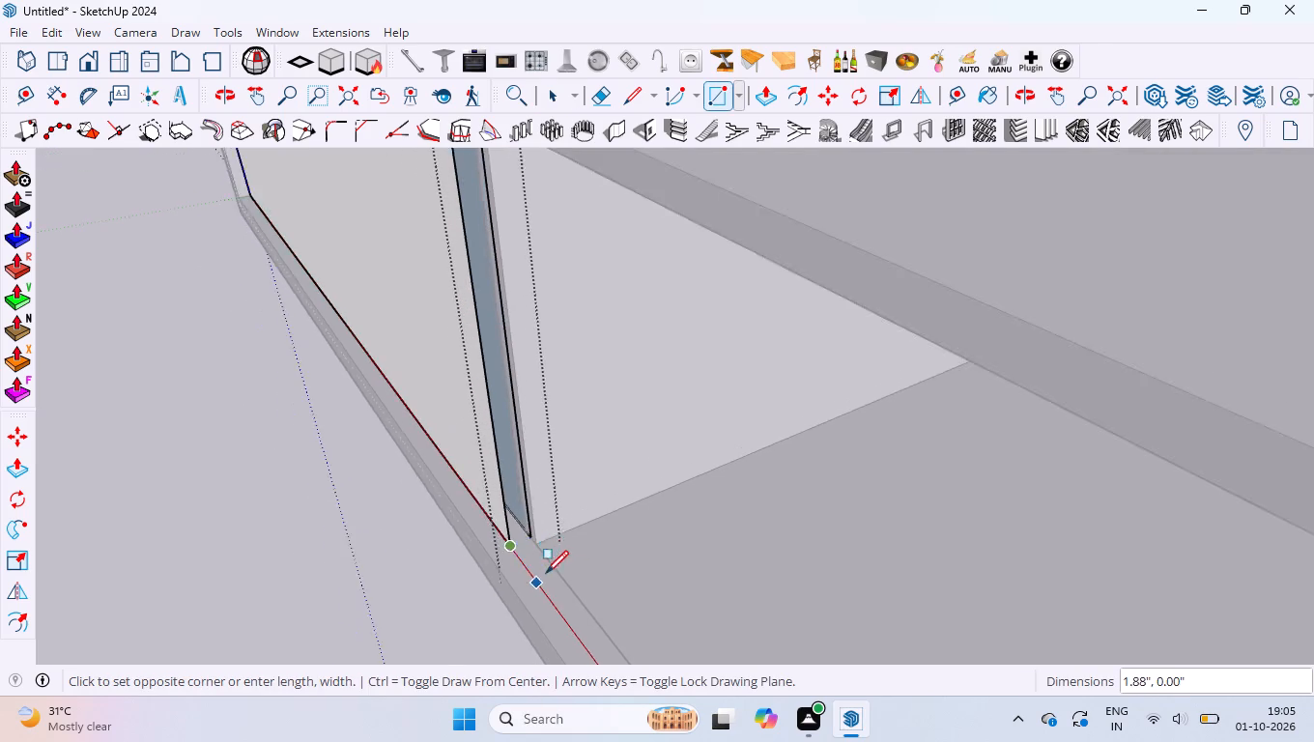
{"action": "scroll", "coordinate": [546, 573], "scroll_direction": "down", "scroll_amount": 20}
{"action": "scroll", "coordinate": [546, 573], "scroll_direction": "down", "scroll_amount": 2}
{"action": "scroll", "coordinate": [508, 416], "scroll_direction": "up", "scroll_amount": 8}
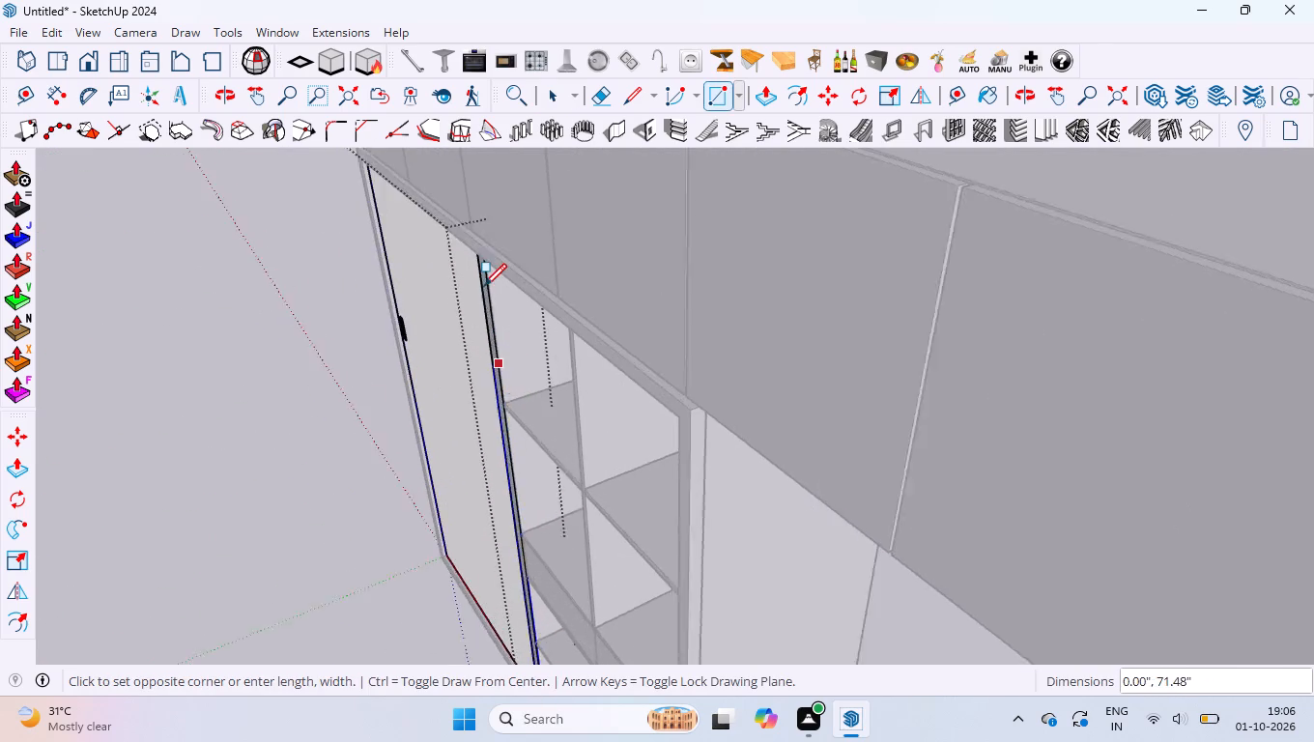
{"action": "scroll", "coordinate": [484, 286], "scroll_direction": "up", "scroll_amount": 6}
{"action": "middle_click_drag", "start_coordinate": [484, 285], "coordinate": [514, 106]}
{"action": "scroll", "coordinate": [484, 214], "scroll_direction": "up", "scroll_amount": 8}
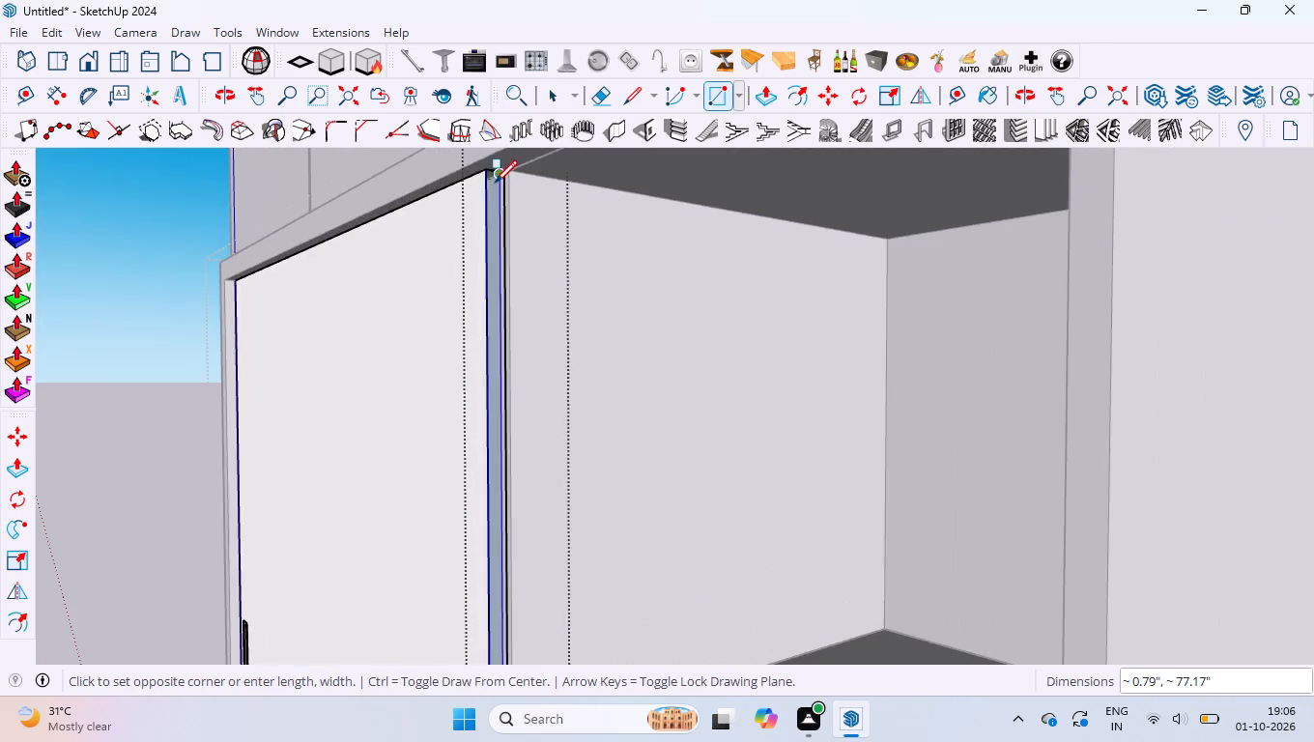
{"action": "scroll", "coordinate": [495, 183], "scroll_direction": "up", "scroll_amount": 7}
{"action": "scroll", "coordinate": [548, 243], "scroll_direction": "down", "scroll_amount": 4}
{"action": "scroll", "coordinate": [528, 174], "scroll_direction": "up", "scroll_amount": 2}
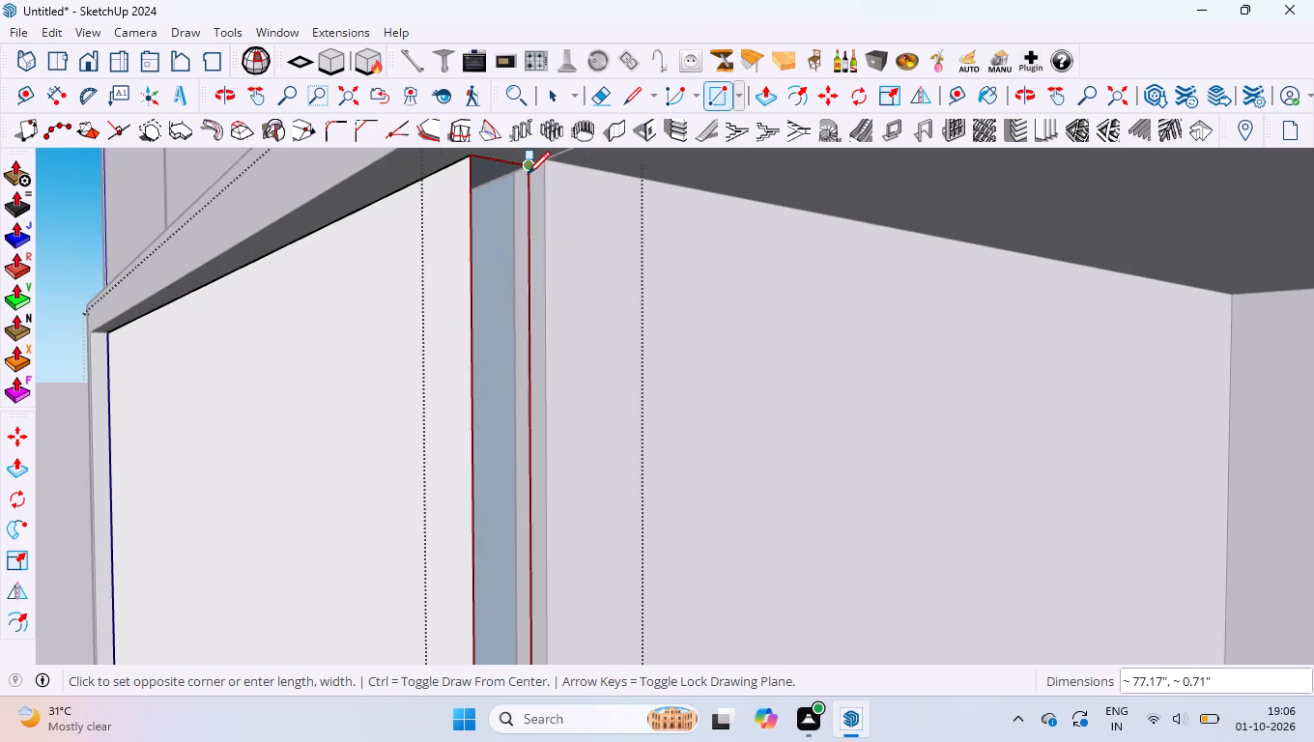
{"action": "left_click", "coordinate": [528, 174]}
{"action": "key", "text": "space"}
{"action": "scroll", "coordinate": [504, 252], "scroll_direction": "down", "scroll_amount": 5}
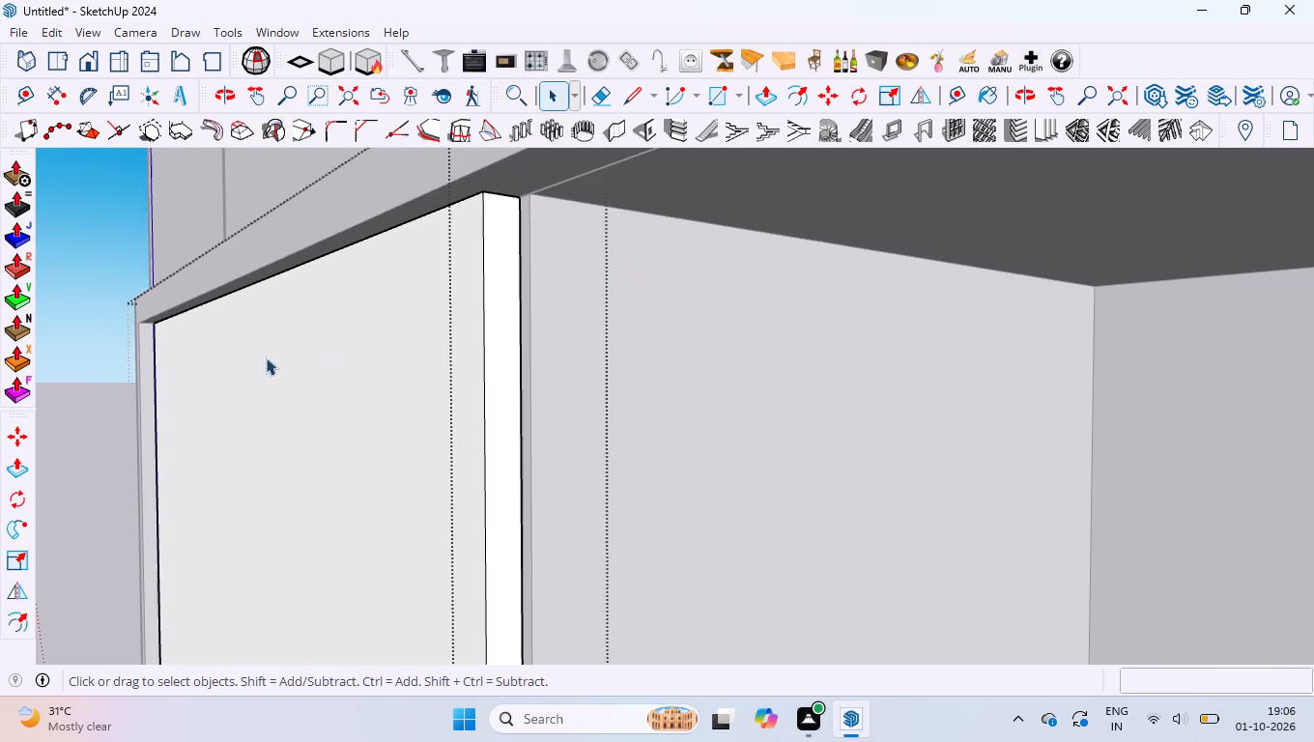
{"action": "left_click", "coordinate": [89, 337]}
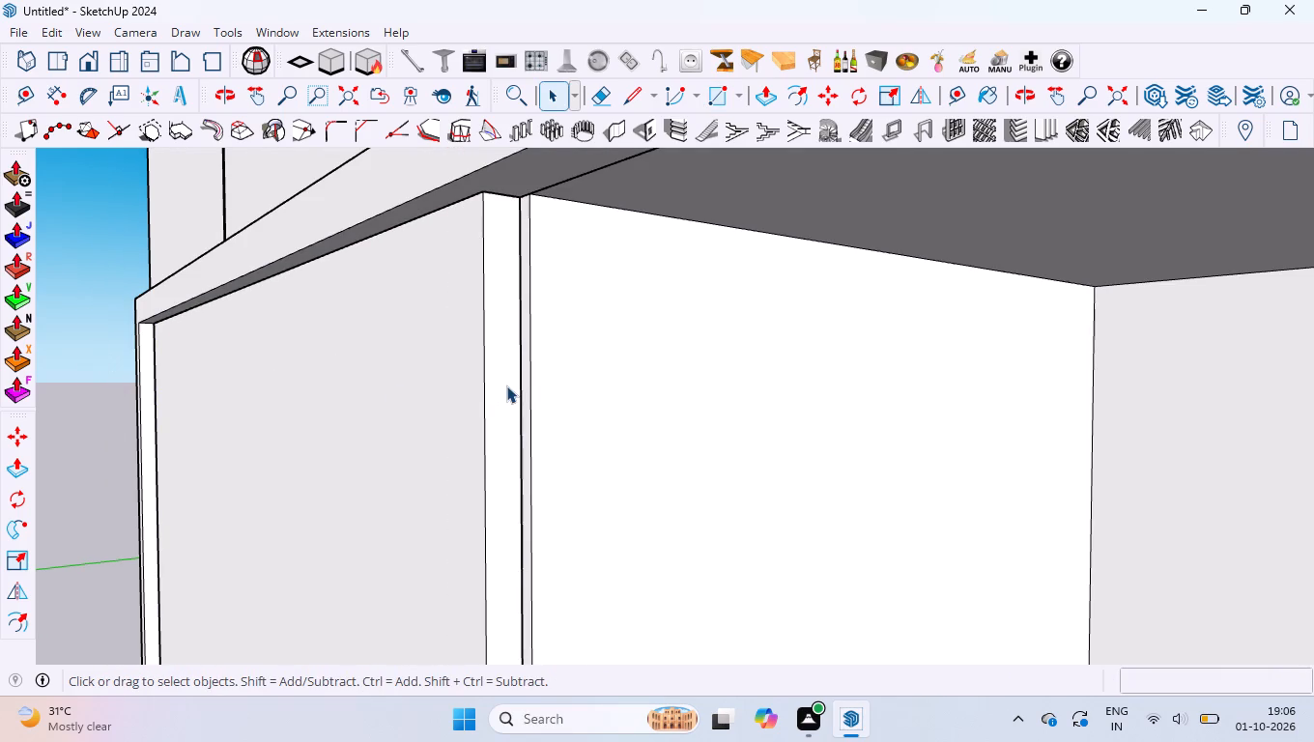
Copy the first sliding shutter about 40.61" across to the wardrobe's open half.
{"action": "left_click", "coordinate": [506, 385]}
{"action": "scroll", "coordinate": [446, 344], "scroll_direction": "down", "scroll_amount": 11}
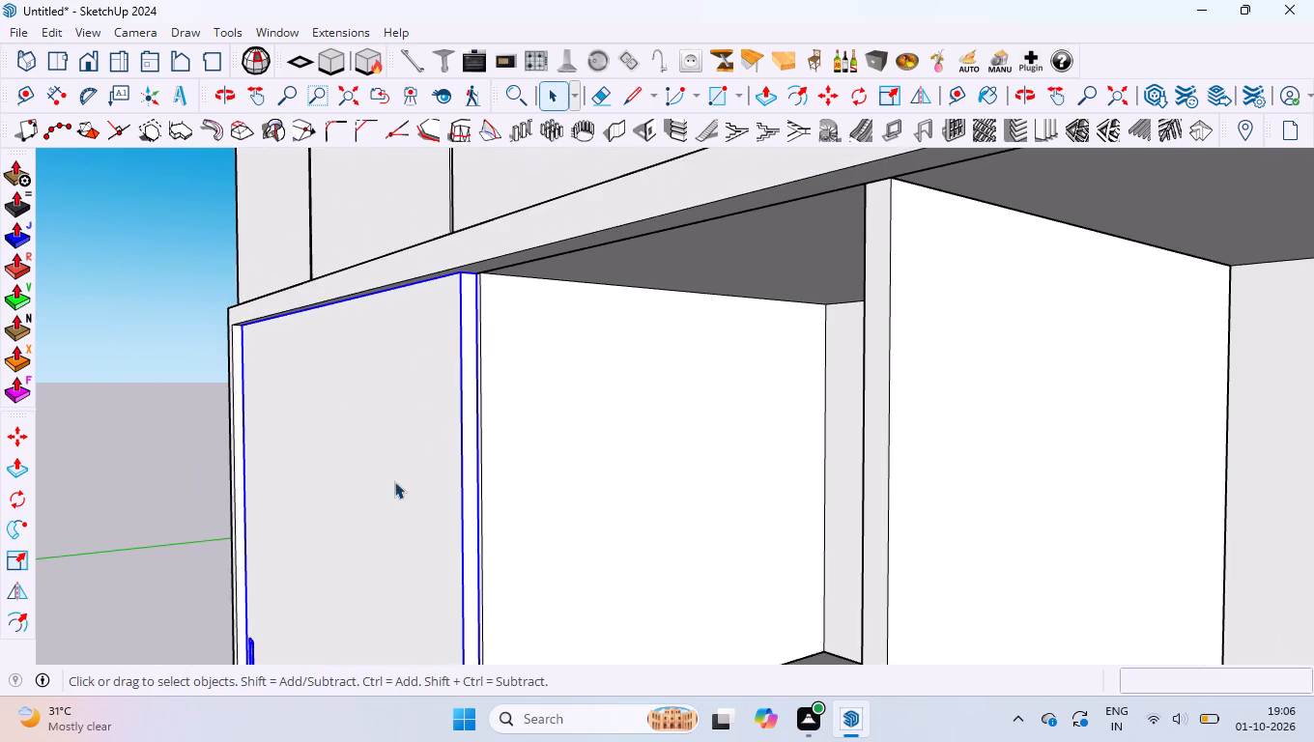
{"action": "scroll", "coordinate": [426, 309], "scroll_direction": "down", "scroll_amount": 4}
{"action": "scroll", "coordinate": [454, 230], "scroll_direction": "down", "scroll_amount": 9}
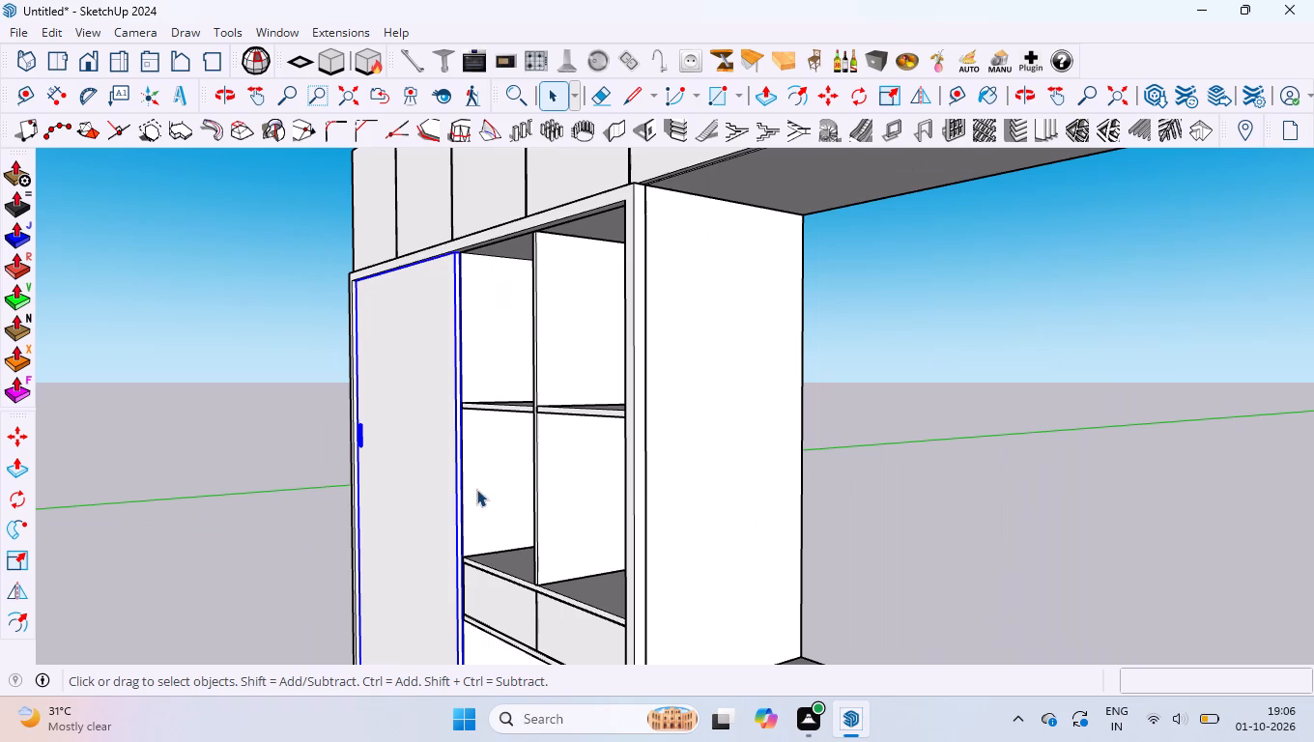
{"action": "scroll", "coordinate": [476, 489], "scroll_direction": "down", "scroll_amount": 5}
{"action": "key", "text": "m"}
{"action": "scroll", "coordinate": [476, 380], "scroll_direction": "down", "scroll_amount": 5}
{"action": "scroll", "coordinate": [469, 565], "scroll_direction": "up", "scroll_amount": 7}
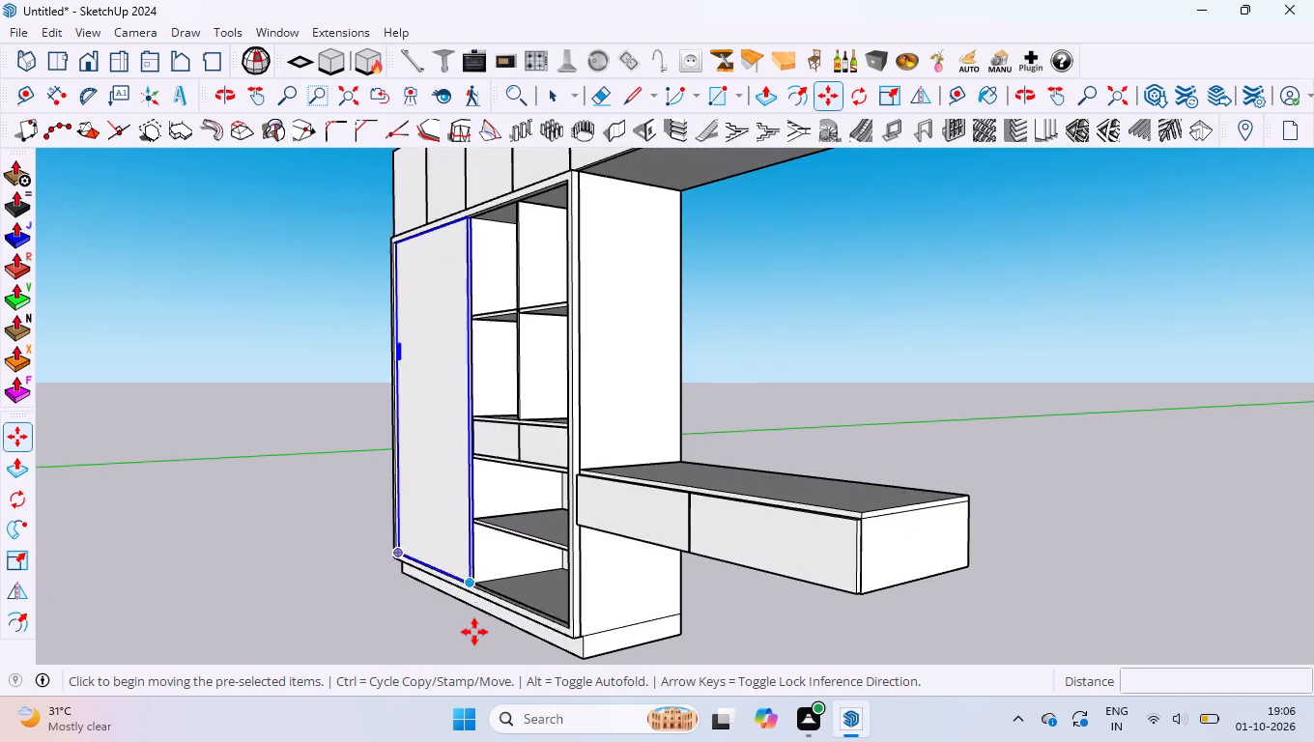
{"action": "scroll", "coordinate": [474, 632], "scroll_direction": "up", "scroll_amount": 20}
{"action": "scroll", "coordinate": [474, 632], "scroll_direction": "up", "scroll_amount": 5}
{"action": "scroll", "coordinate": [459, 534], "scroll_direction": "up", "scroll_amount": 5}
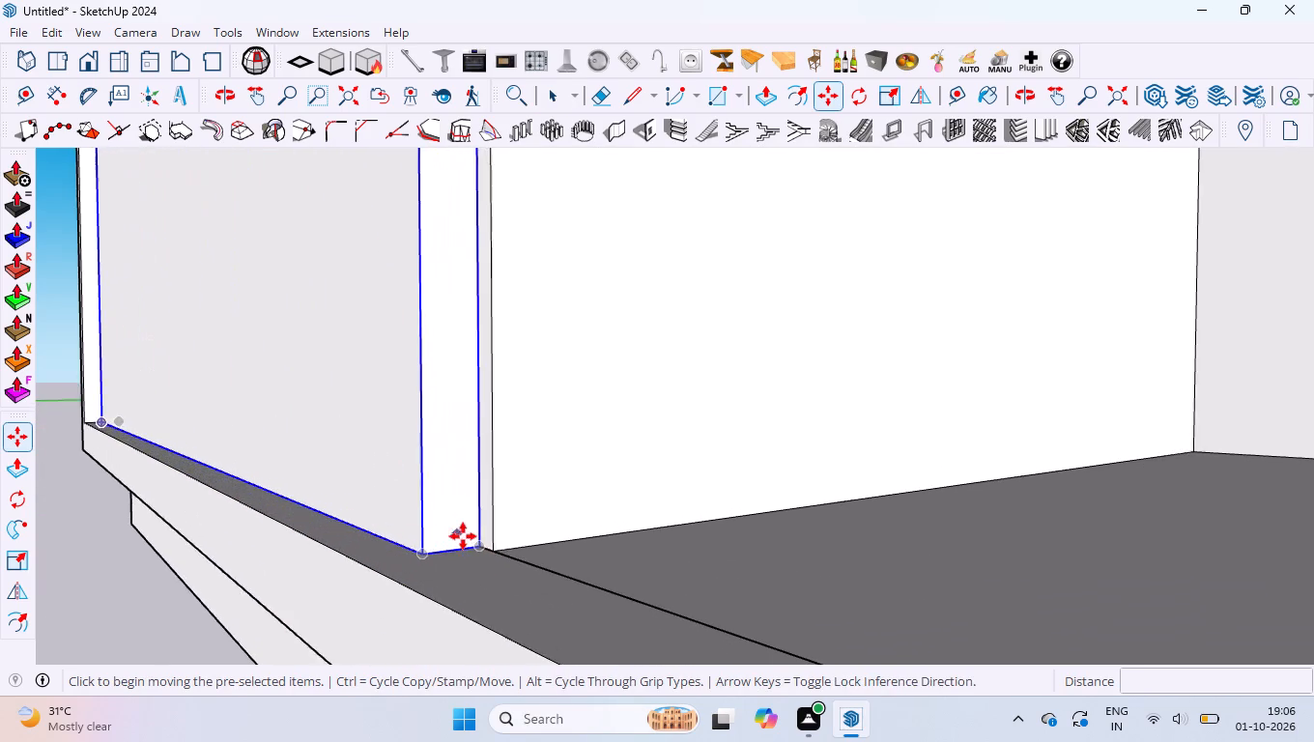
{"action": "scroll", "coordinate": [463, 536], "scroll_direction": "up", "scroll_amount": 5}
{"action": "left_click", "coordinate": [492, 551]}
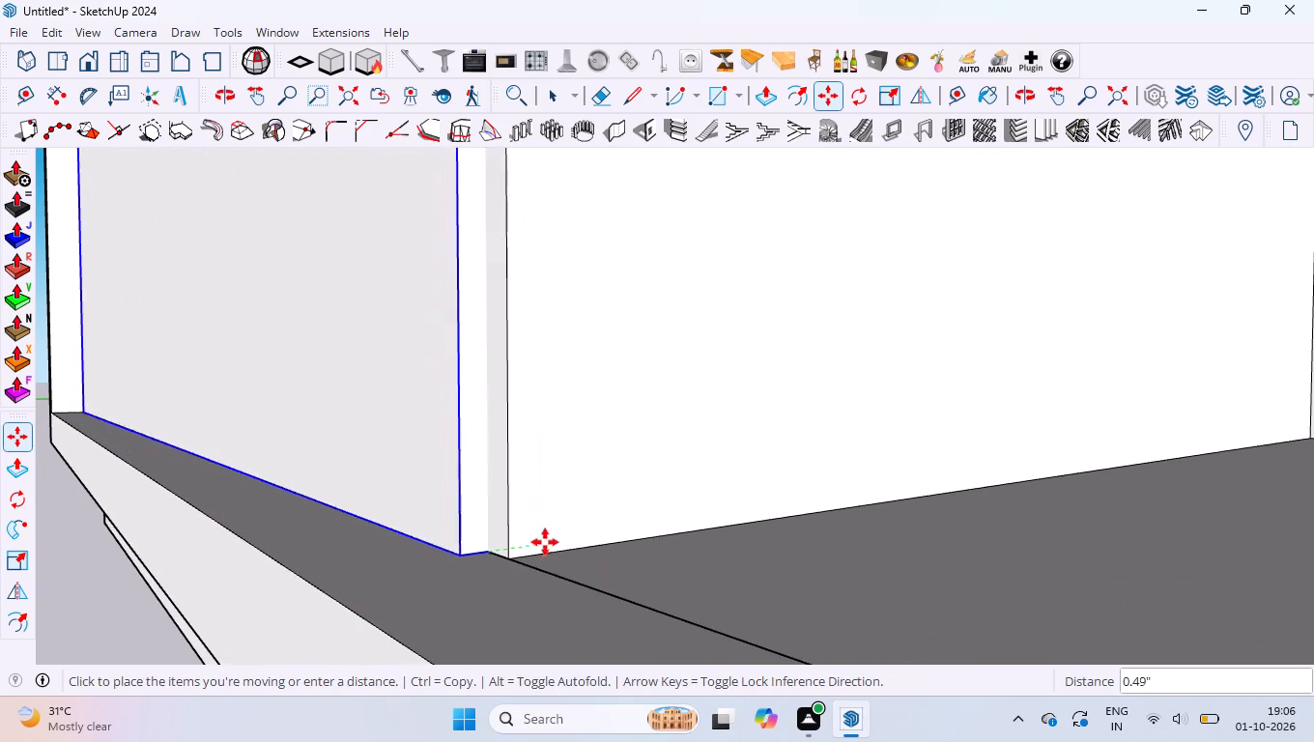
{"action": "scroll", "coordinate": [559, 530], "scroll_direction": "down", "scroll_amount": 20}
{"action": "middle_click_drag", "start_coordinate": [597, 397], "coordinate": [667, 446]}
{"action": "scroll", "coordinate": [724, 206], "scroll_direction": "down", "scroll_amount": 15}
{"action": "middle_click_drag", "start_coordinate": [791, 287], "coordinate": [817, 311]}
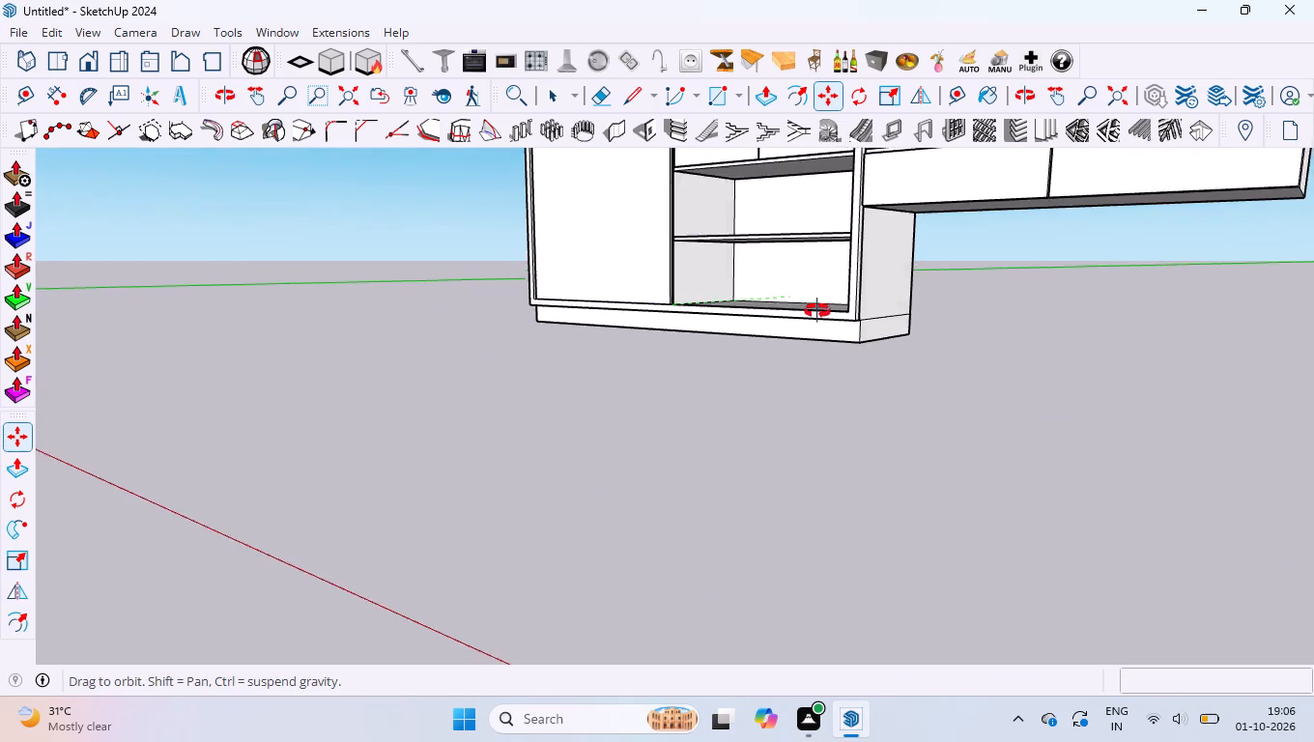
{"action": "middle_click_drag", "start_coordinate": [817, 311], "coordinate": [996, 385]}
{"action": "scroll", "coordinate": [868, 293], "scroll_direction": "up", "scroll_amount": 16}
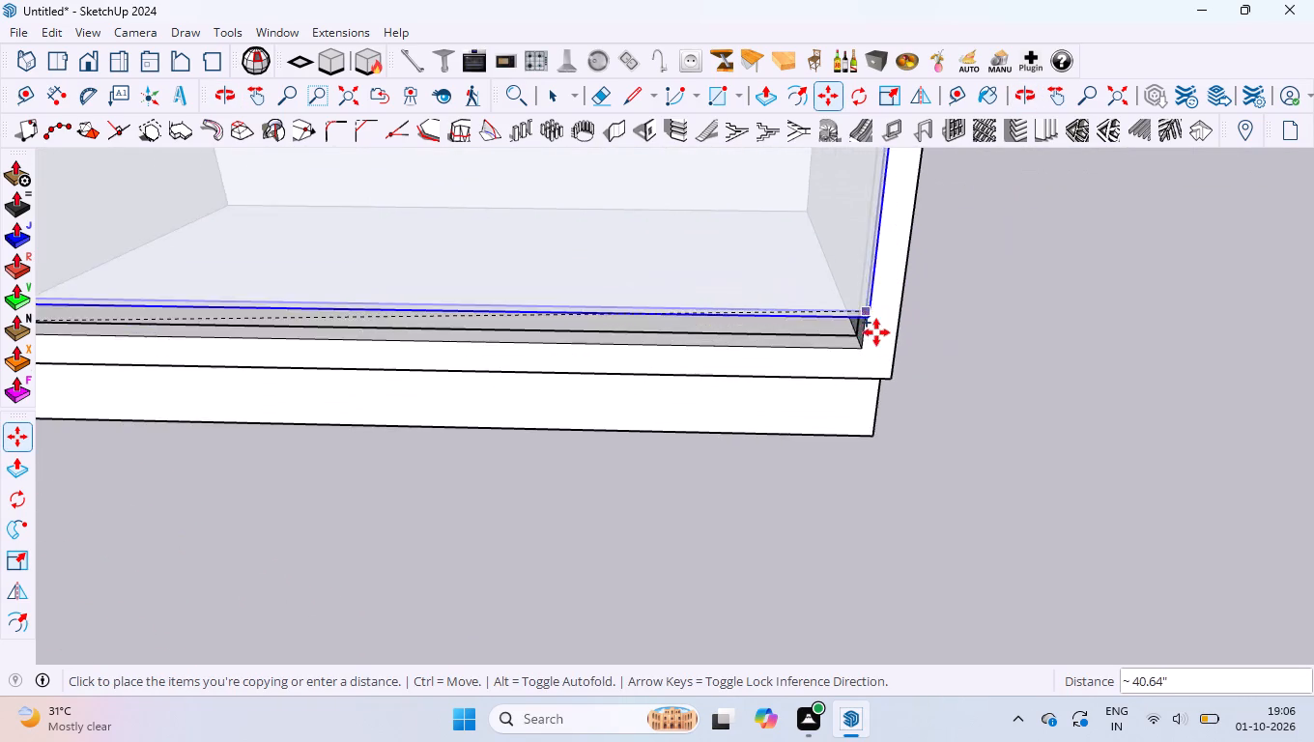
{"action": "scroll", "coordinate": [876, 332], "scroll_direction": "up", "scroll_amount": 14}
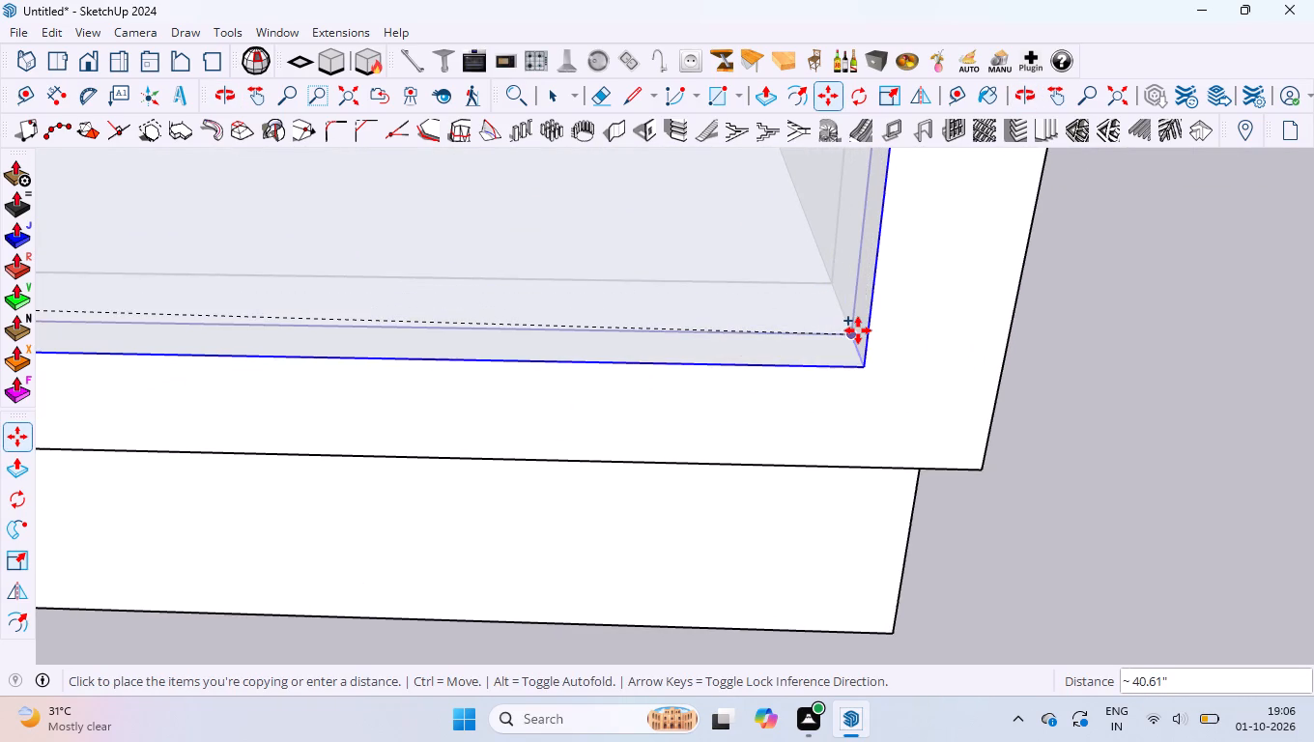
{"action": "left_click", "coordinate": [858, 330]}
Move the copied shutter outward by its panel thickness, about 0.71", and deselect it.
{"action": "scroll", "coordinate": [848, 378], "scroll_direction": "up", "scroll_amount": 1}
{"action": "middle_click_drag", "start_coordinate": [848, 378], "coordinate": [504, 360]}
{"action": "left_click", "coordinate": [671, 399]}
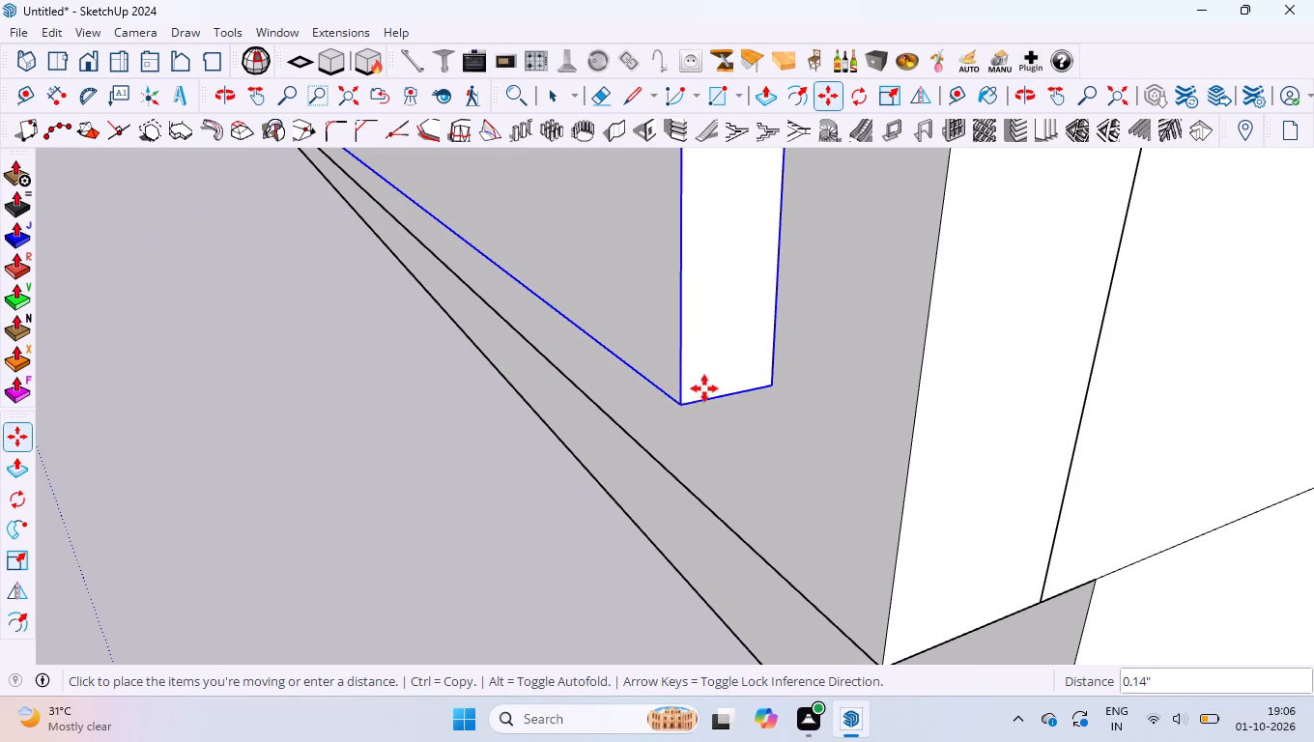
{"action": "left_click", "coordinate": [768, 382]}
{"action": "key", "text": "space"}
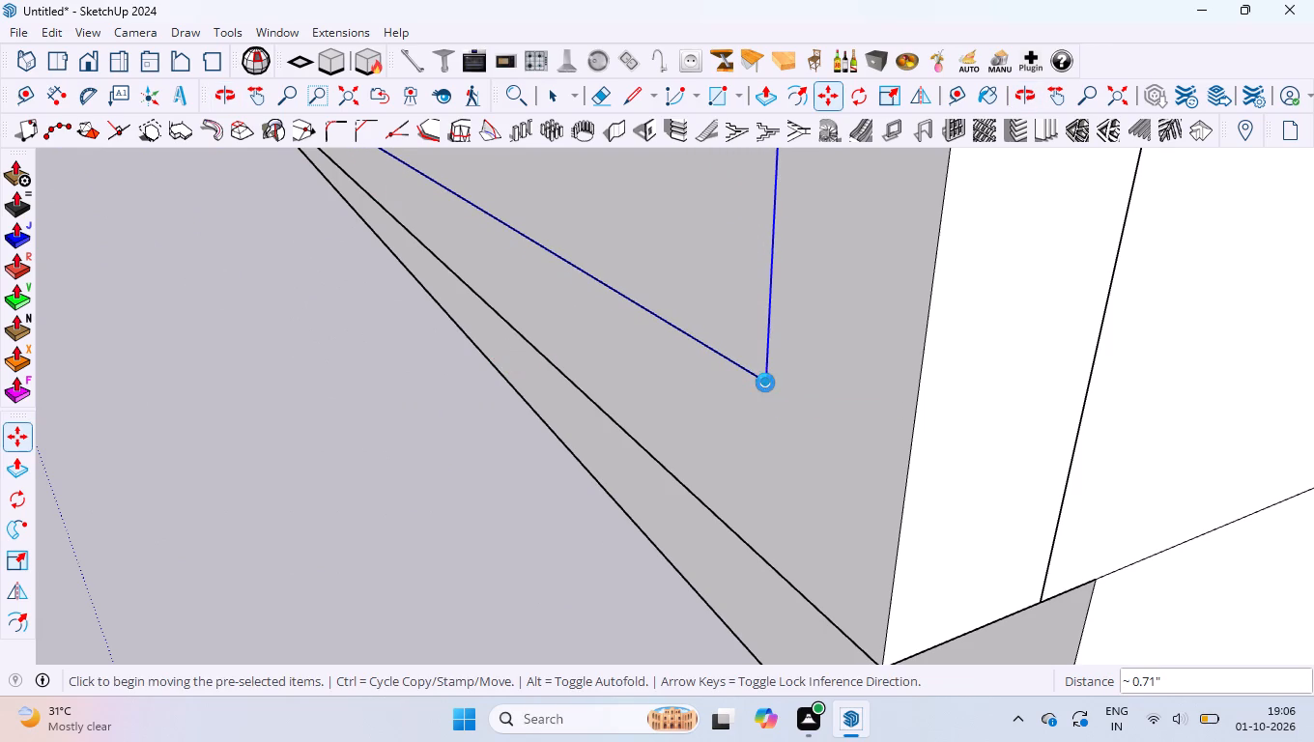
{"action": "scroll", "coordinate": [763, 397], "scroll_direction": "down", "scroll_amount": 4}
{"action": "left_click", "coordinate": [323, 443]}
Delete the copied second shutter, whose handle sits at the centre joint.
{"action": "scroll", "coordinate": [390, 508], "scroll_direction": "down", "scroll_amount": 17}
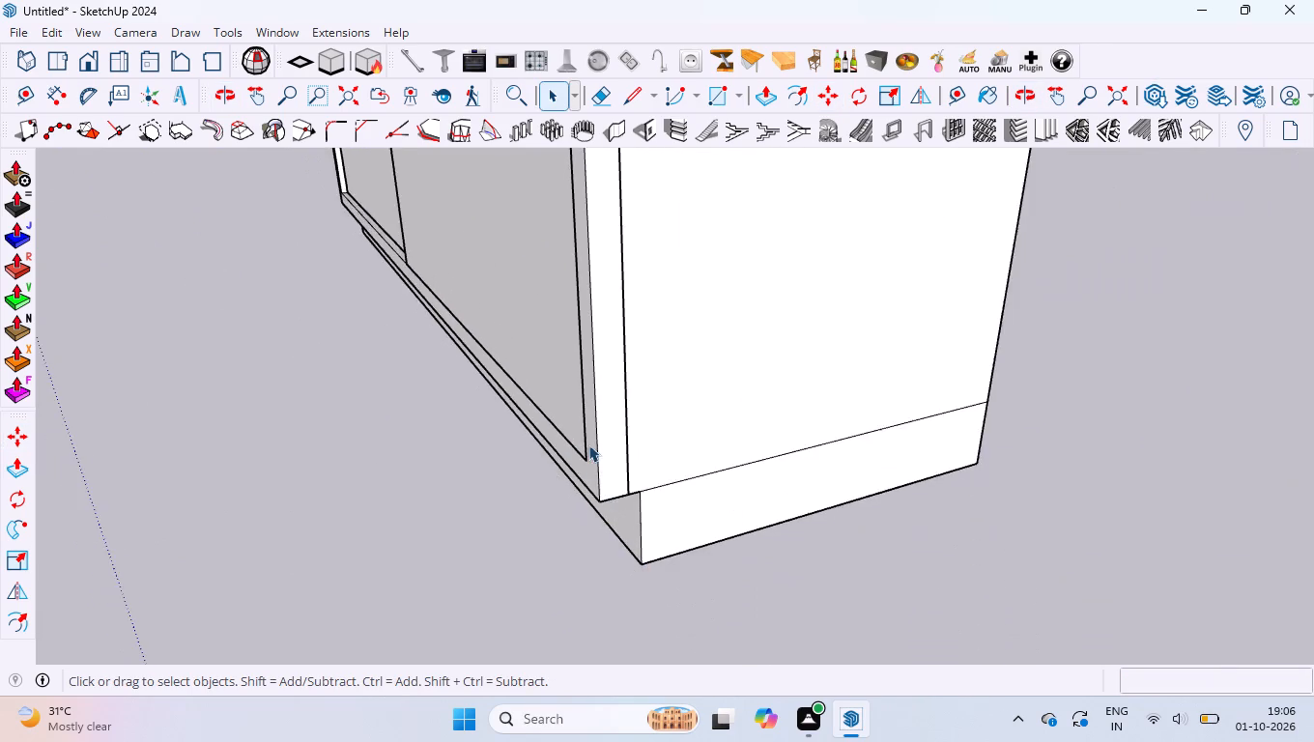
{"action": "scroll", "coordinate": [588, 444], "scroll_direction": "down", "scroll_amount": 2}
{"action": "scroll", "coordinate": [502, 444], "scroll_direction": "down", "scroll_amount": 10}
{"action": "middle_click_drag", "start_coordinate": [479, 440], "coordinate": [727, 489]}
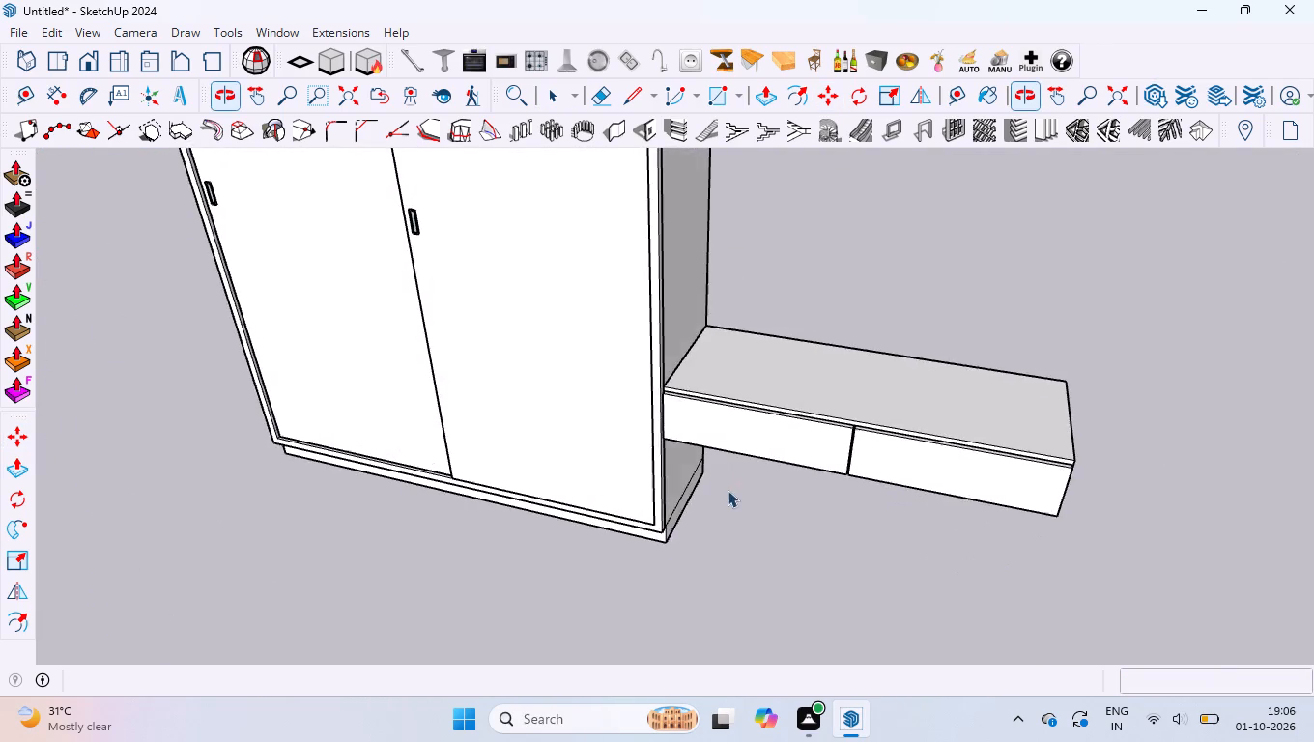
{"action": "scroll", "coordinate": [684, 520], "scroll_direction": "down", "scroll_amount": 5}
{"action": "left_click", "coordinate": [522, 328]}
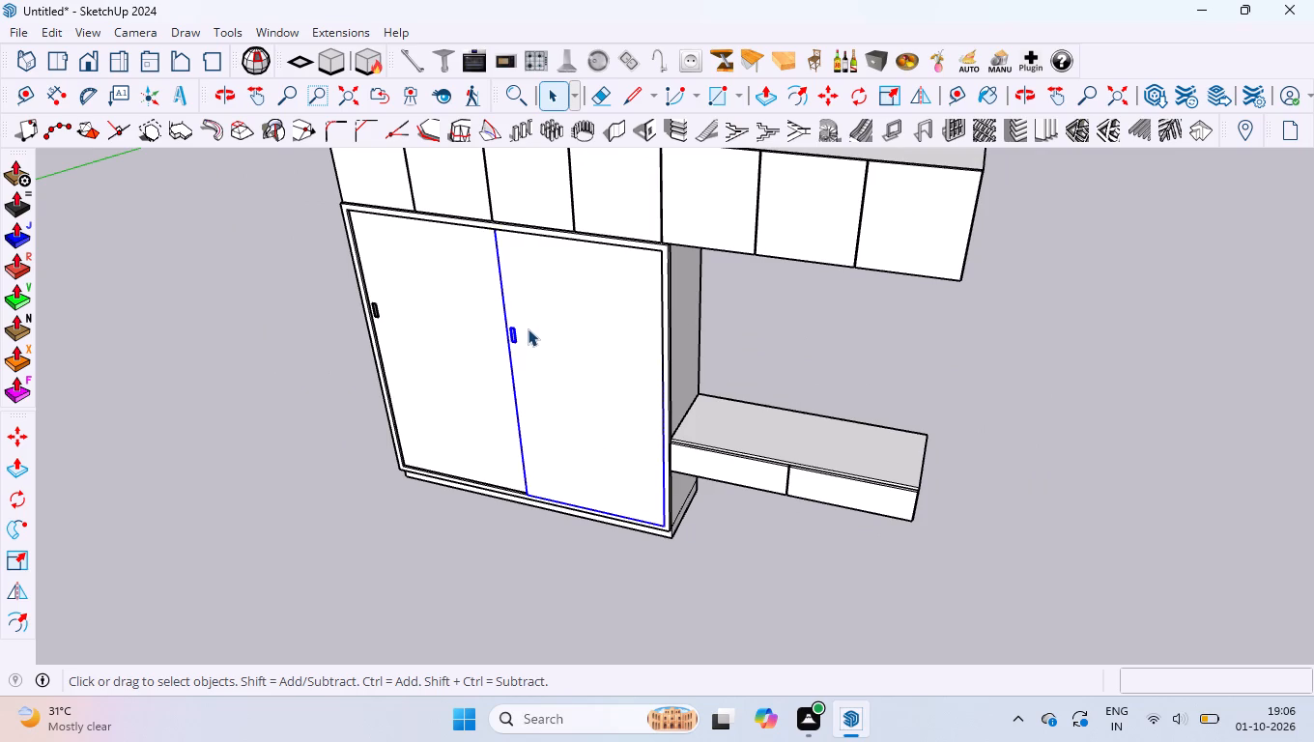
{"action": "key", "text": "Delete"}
Flip a mirrored copy of the first shutter about a vertical plane at its inner edge to form the second shutter.
{"action": "left_click", "coordinate": [437, 323]}
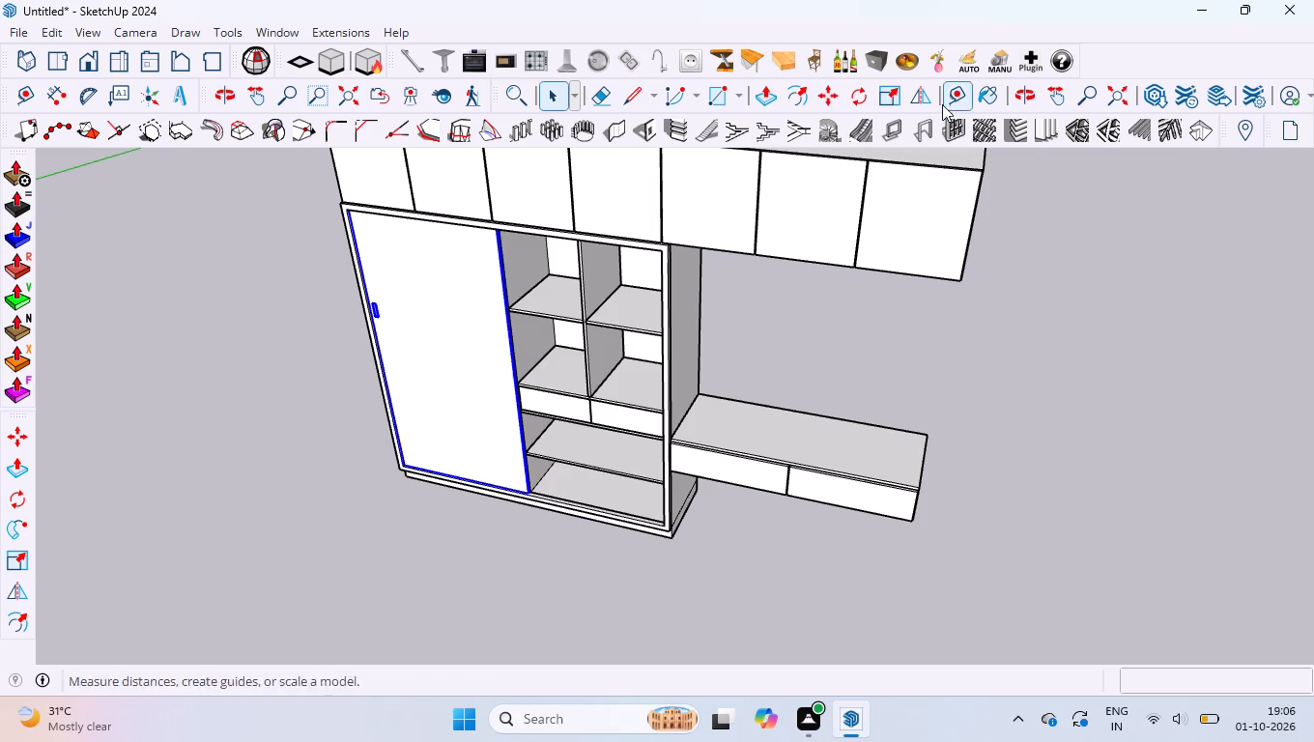
{"action": "left_click", "coordinate": [898, 103]}
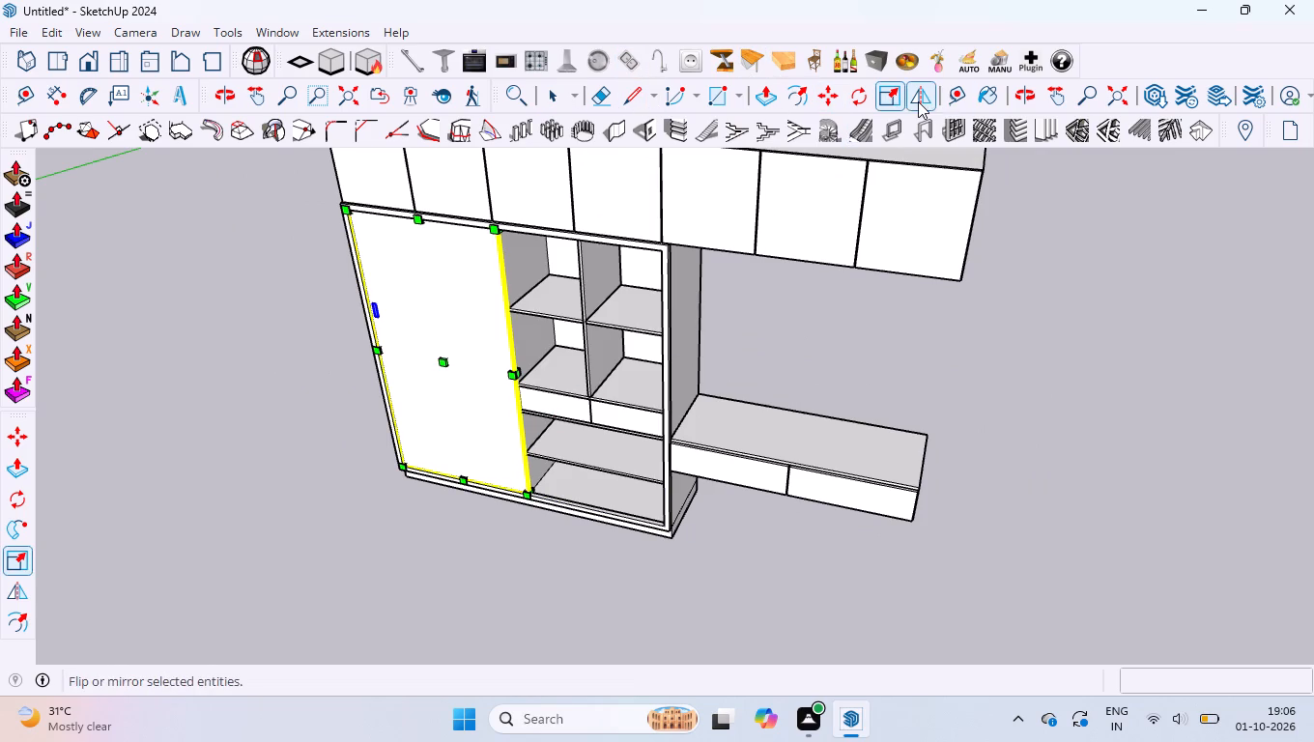
{"action": "left_click", "coordinate": [918, 101]}
{"action": "scroll", "coordinate": [450, 513], "scroll_direction": "up", "scroll_amount": 13}
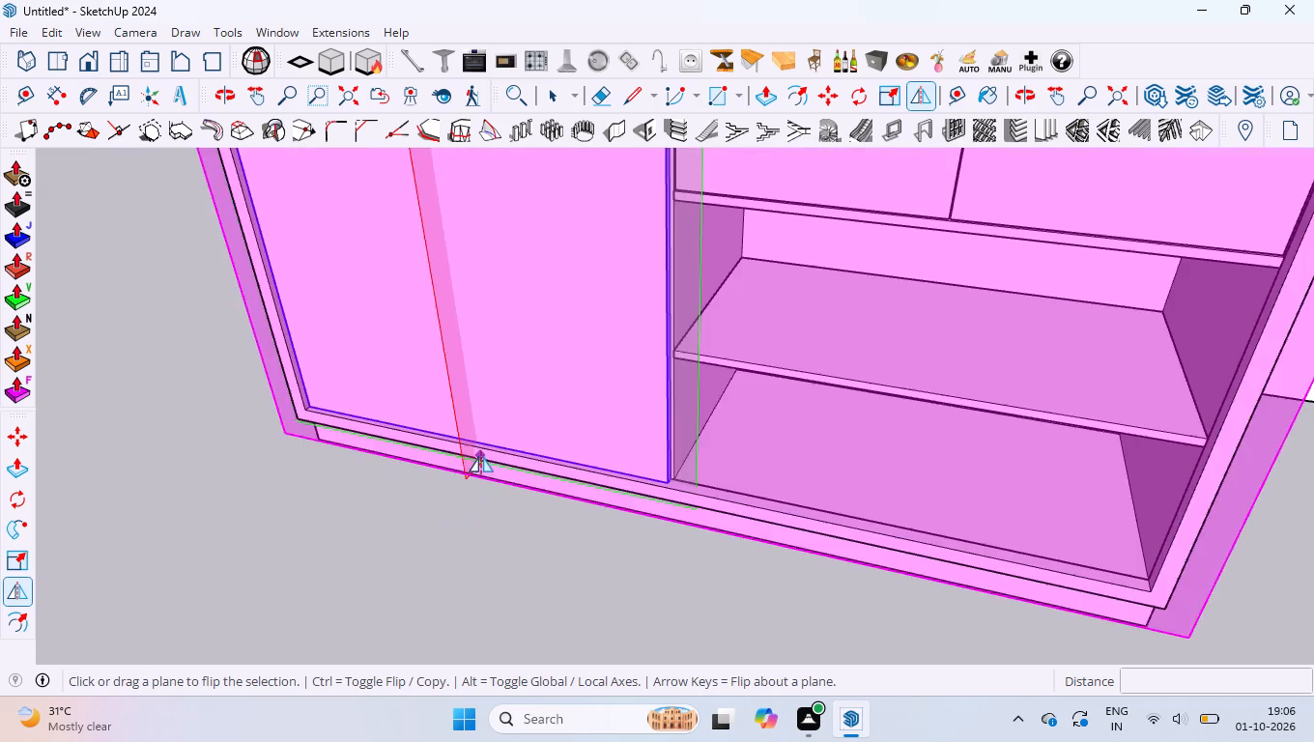
{"action": "left_click_drag", "start_coordinate": [469, 476], "coordinate": [643, 476]}
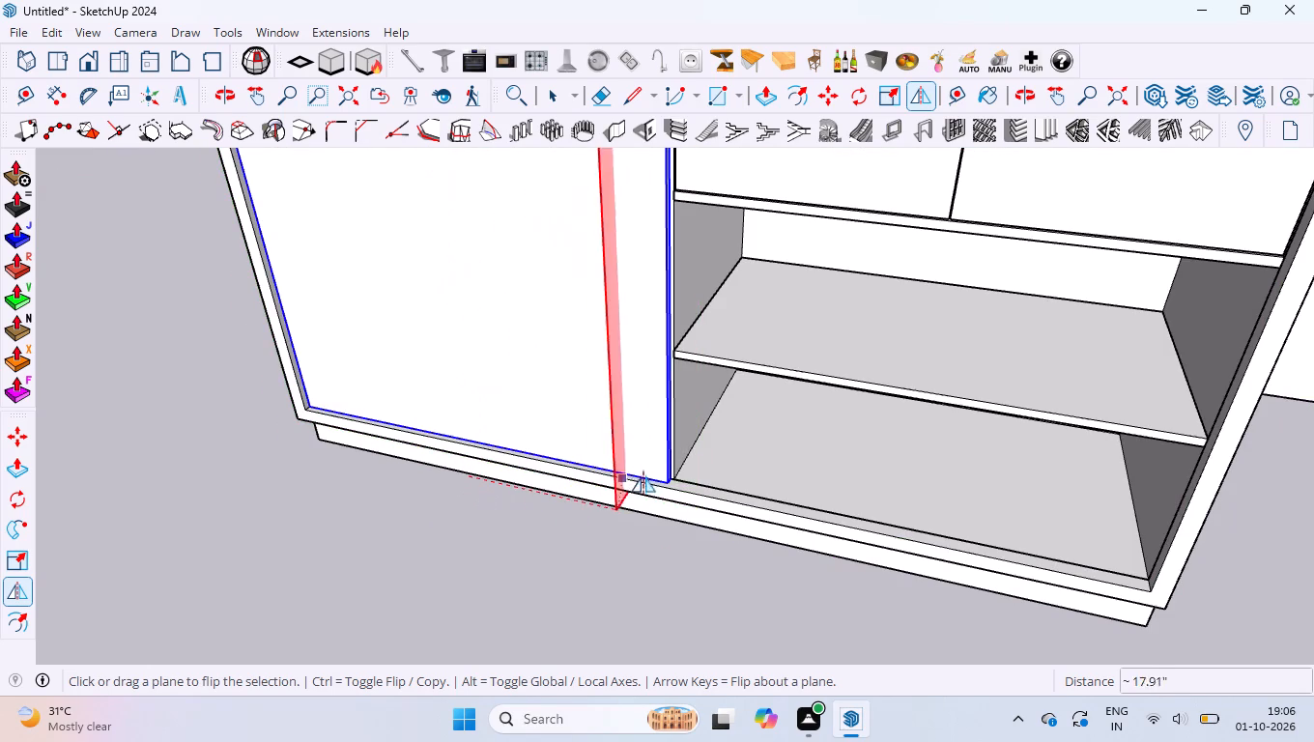
{"action": "left_click_drag", "start_coordinate": [643, 476], "coordinate": [670, 486]}
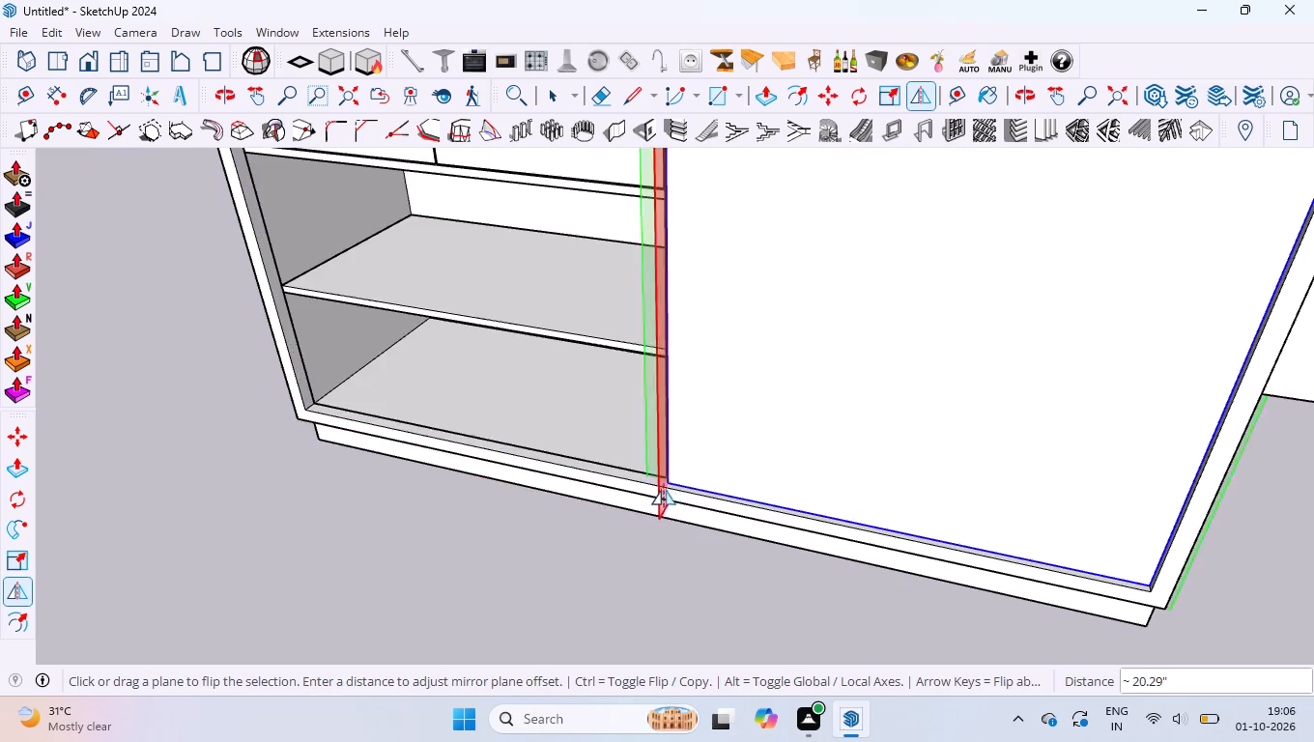
{"action": "key", "text": "space"}
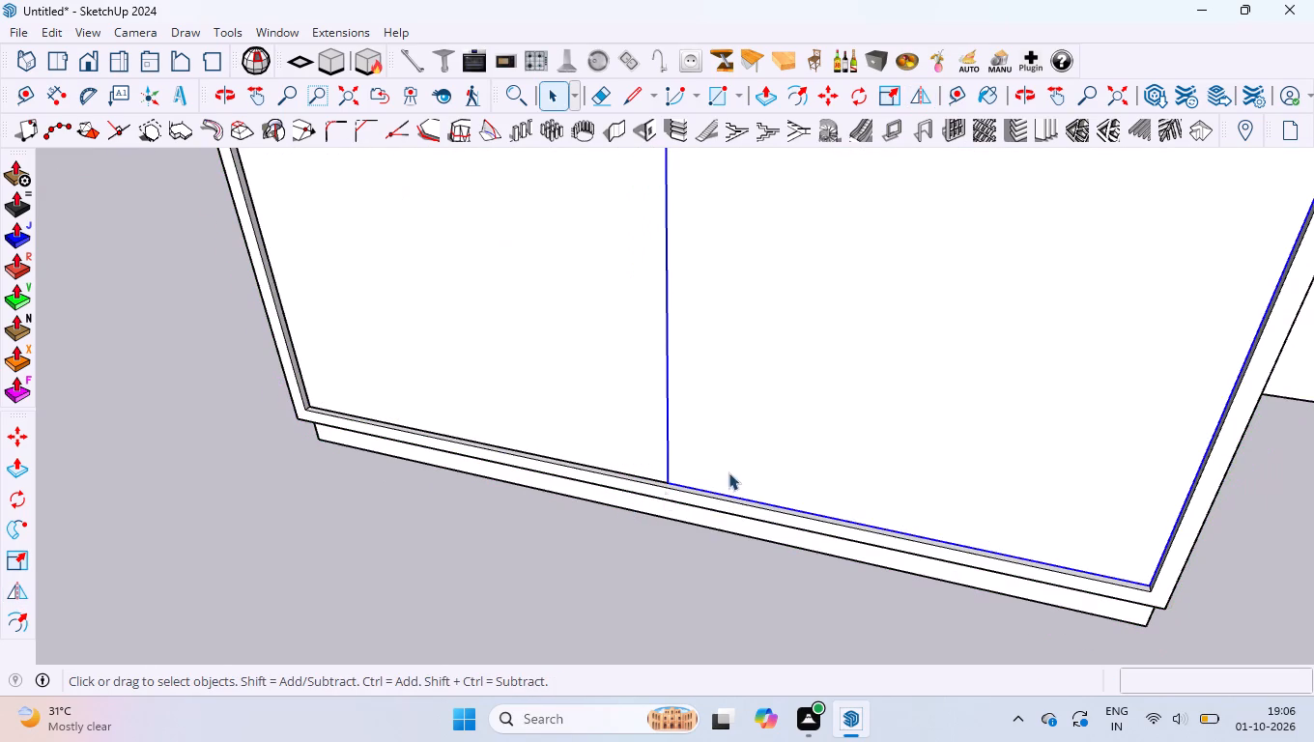
Move the mirrored second shutter outward about 0.71" to the frame's front inner corner and deselect it.
{"action": "scroll", "coordinate": [670, 473], "scroll_direction": "up", "scroll_amount": 10}
{"action": "middle_click_drag", "start_coordinate": [652, 497], "coordinate": [853, 515]}
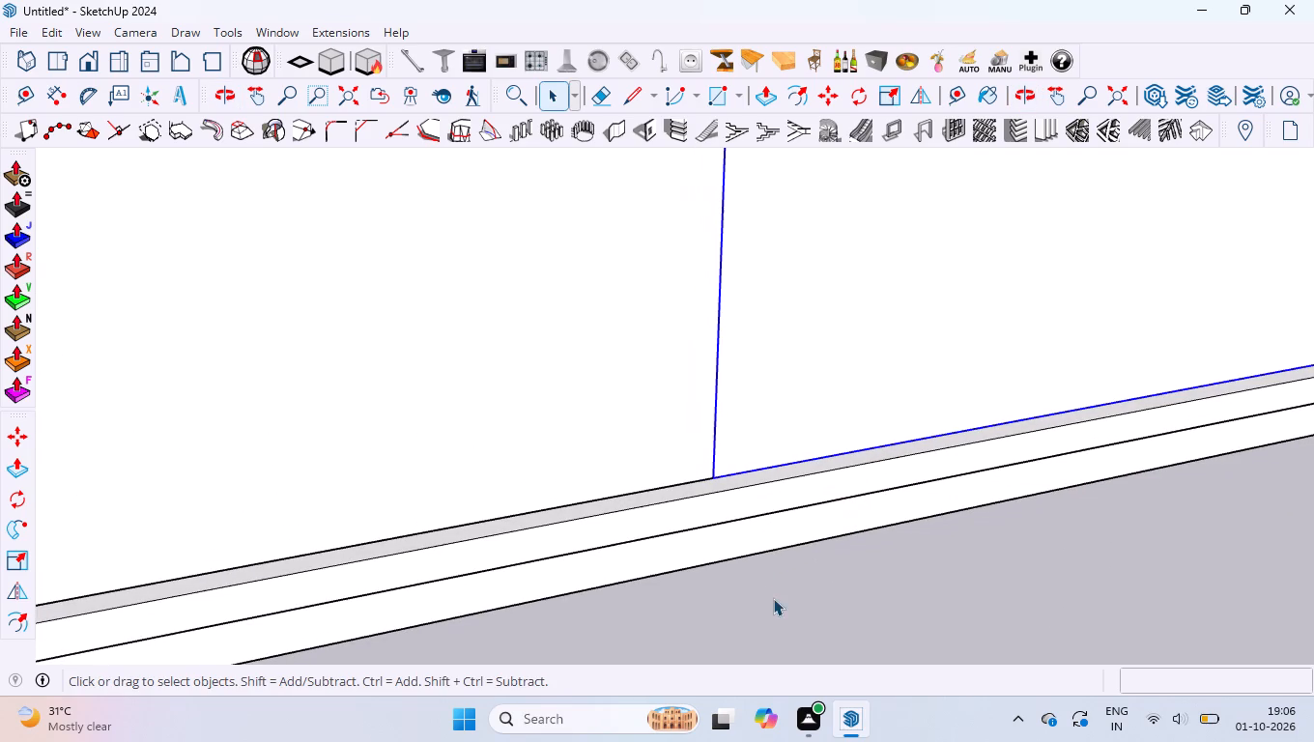
{"action": "scroll", "coordinate": [722, 477], "scroll_direction": "down", "scroll_amount": 15}
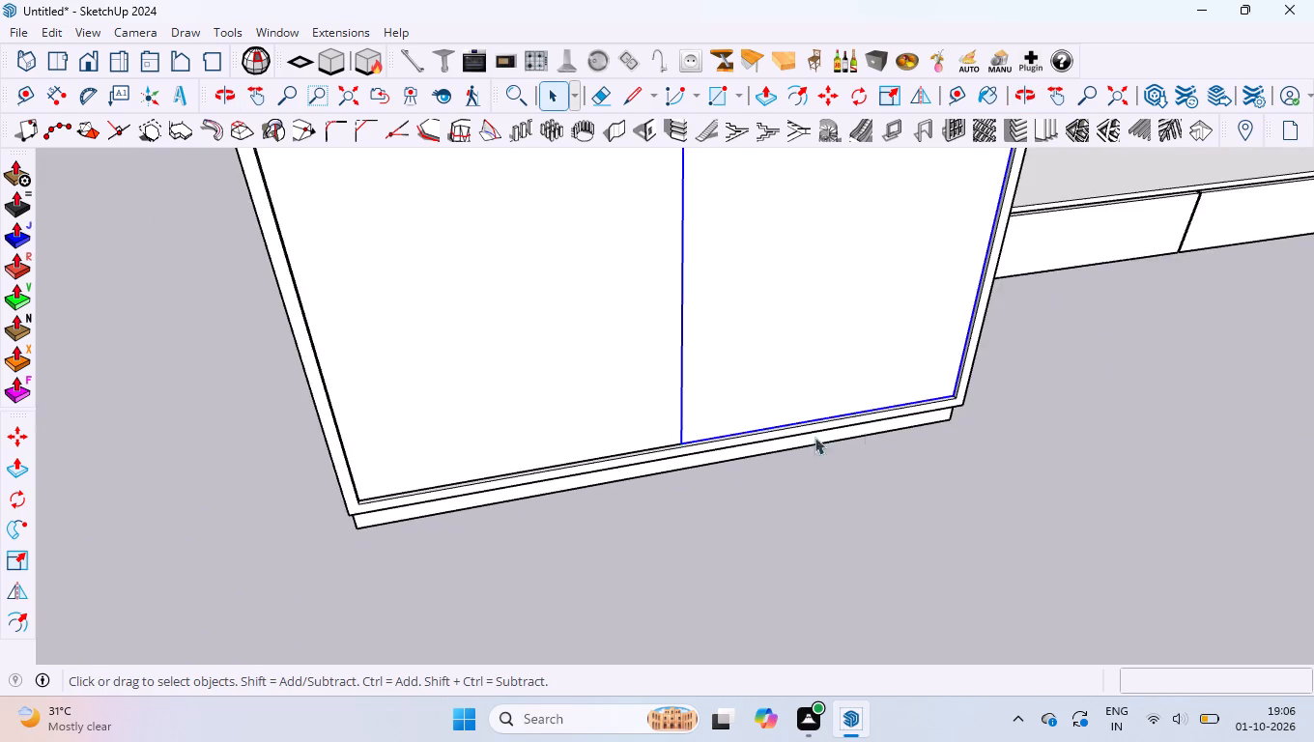
{"action": "scroll", "coordinate": [848, 438], "scroll_direction": "down", "scroll_amount": 8}
{"action": "scroll", "coordinate": [946, 372], "scroll_direction": "up", "scroll_amount": 19}
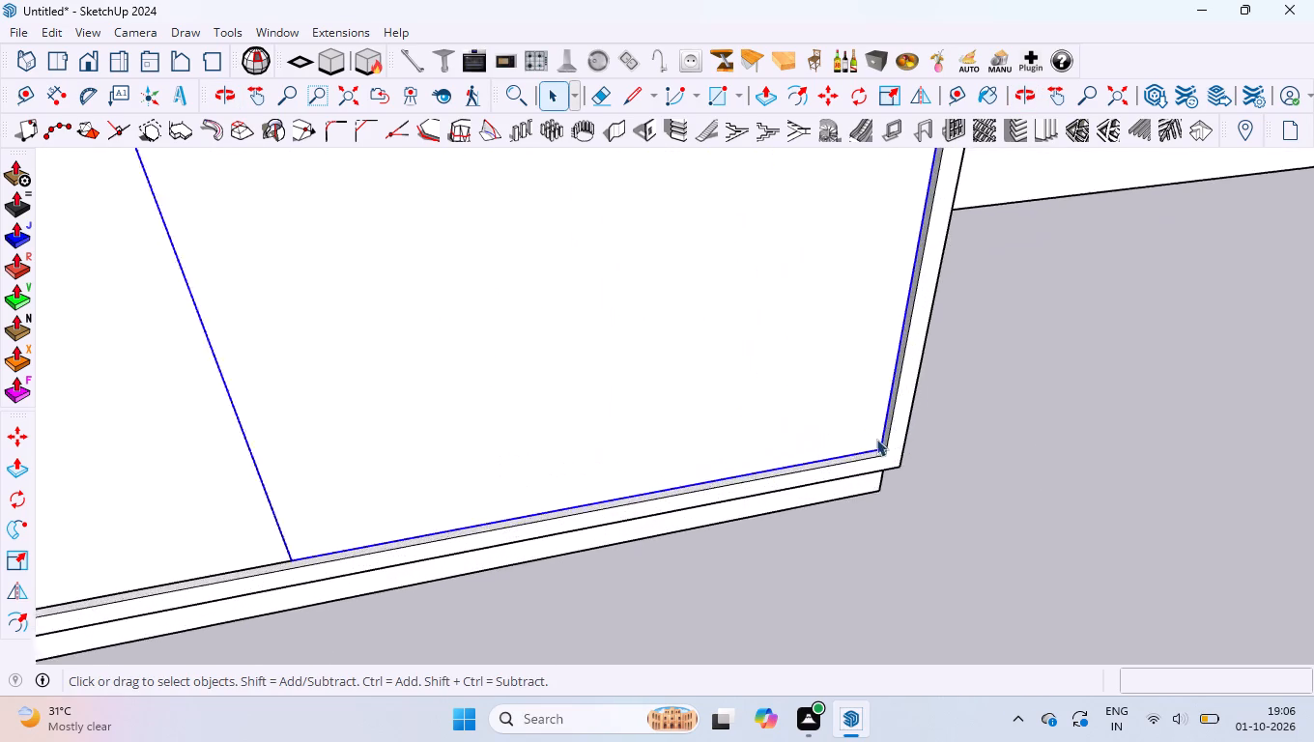
{"action": "scroll", "coordinate": [876, 439], "scroll_direction": "up", "scroll_amount": 20}
{"action": "key", "text": "m"}
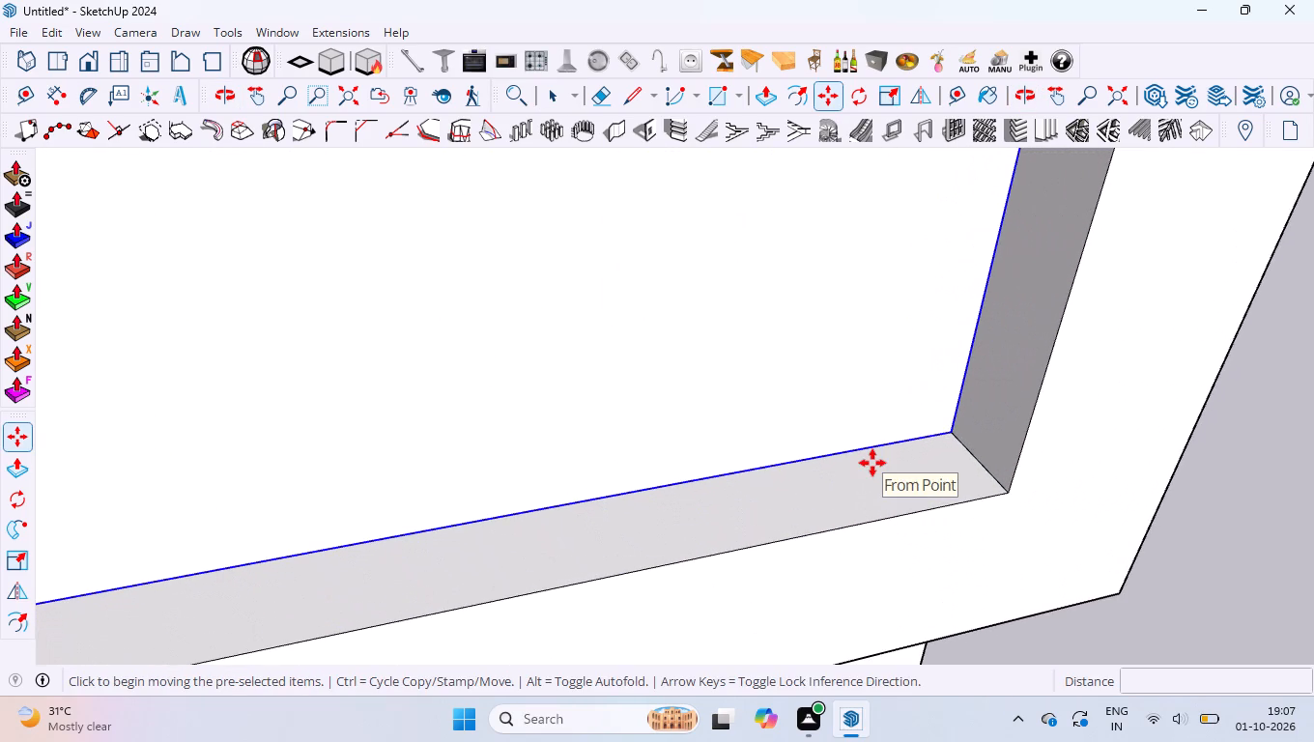
{"action": "left_click", "coordinate": [946, 427]}
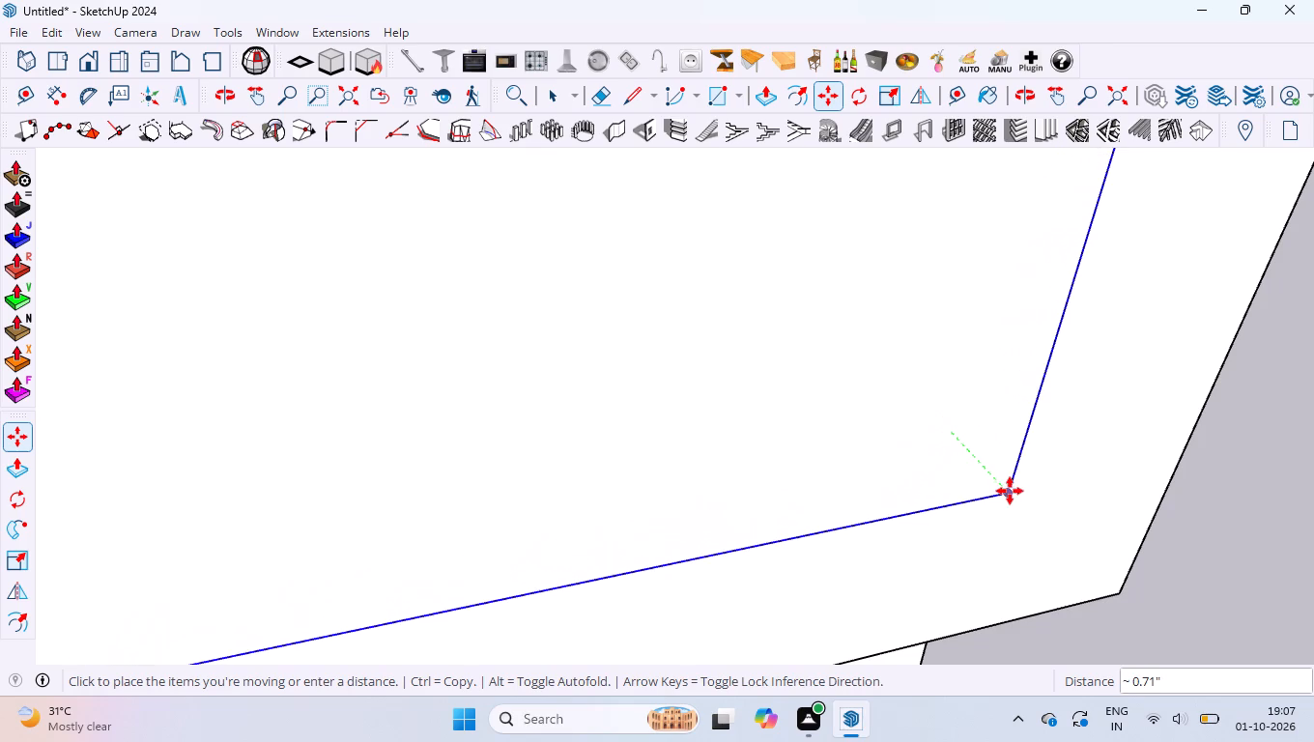
{"action": "left_click", "coordinate": [1010, 491]}
{"action": "scroll", "coordinate": [917, 433], "scroll_direction": "down", "scroll_amount": 20}
{"action": "scroll", "coordinate": [917, 433], "scroll_direction": "down", "scroll_amount": 8}
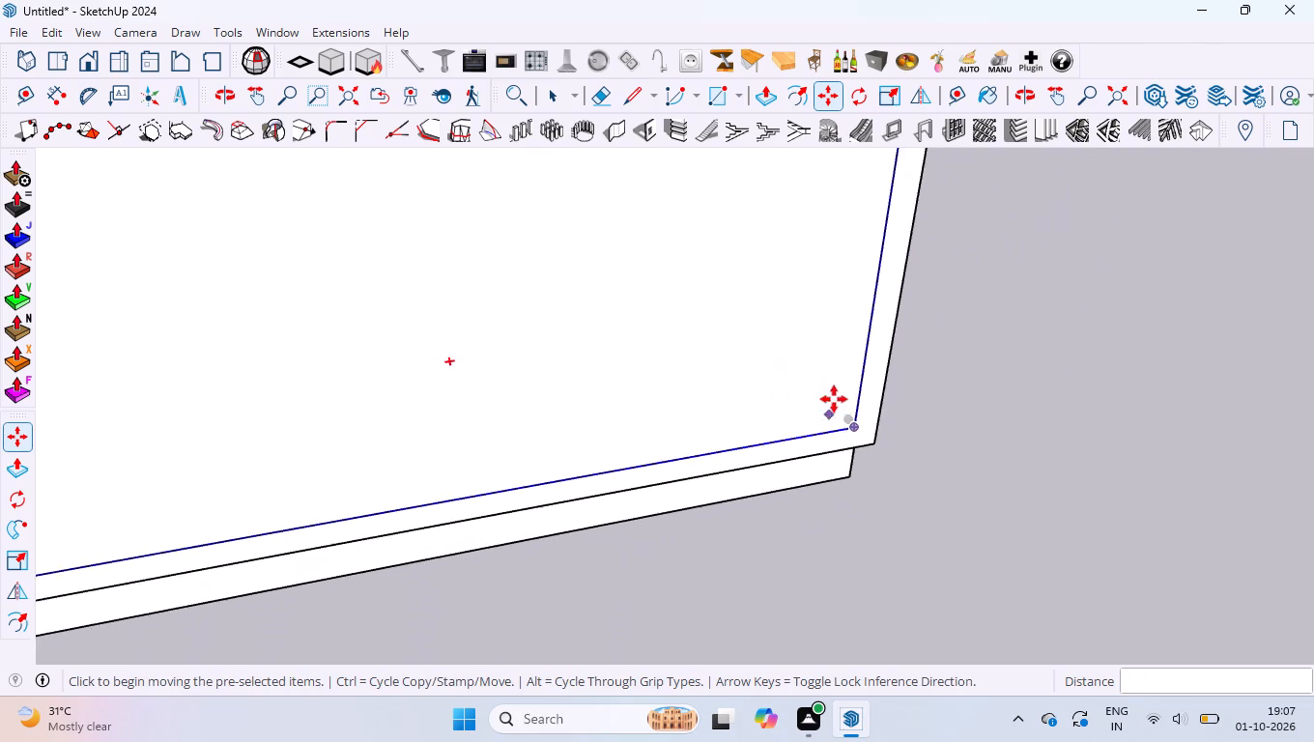
{"action": "scroll", "coordinate": [834, 399], "scroll_direction": "down", "scroll_amount": 10}
{"action": "key", "text": "space"}
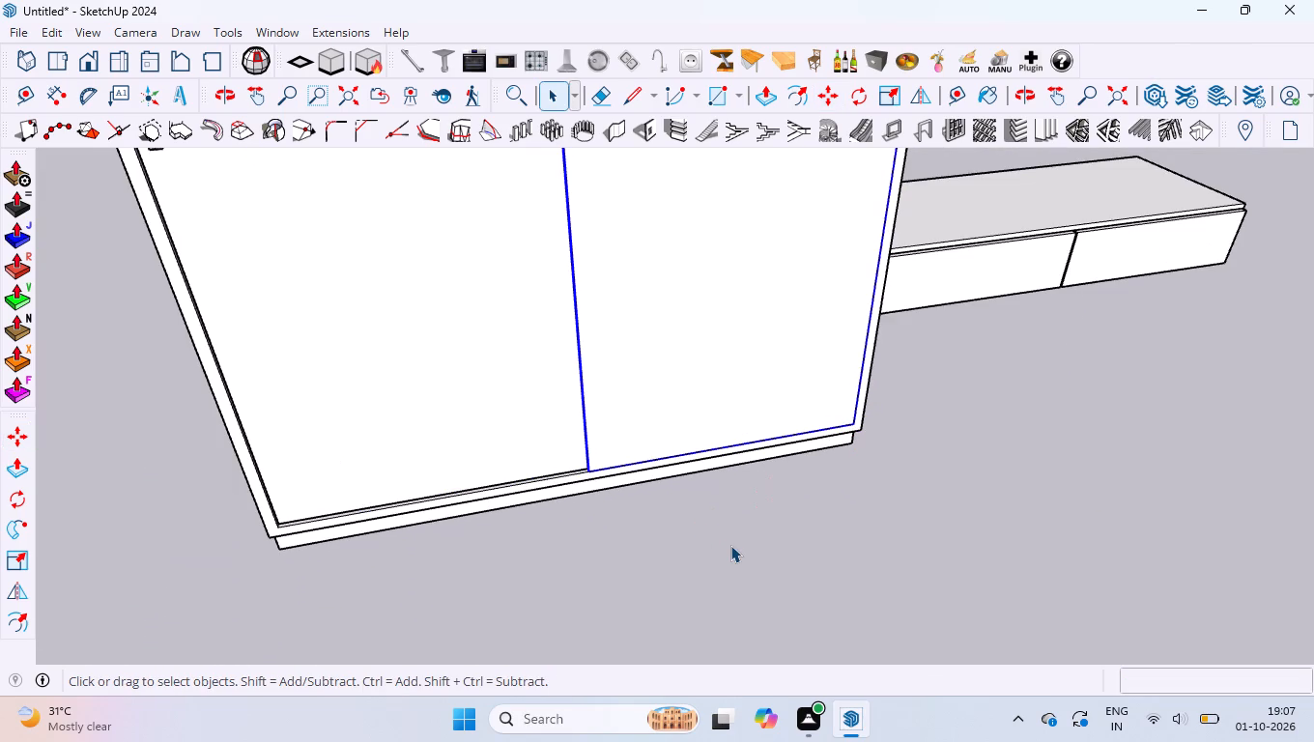
{"action": "scroll", "coordinate": [730, 545], "scroll_direction": "down", "scroll_amount": 9}
{"action": "left_click", "coordinate": [730, 545]}
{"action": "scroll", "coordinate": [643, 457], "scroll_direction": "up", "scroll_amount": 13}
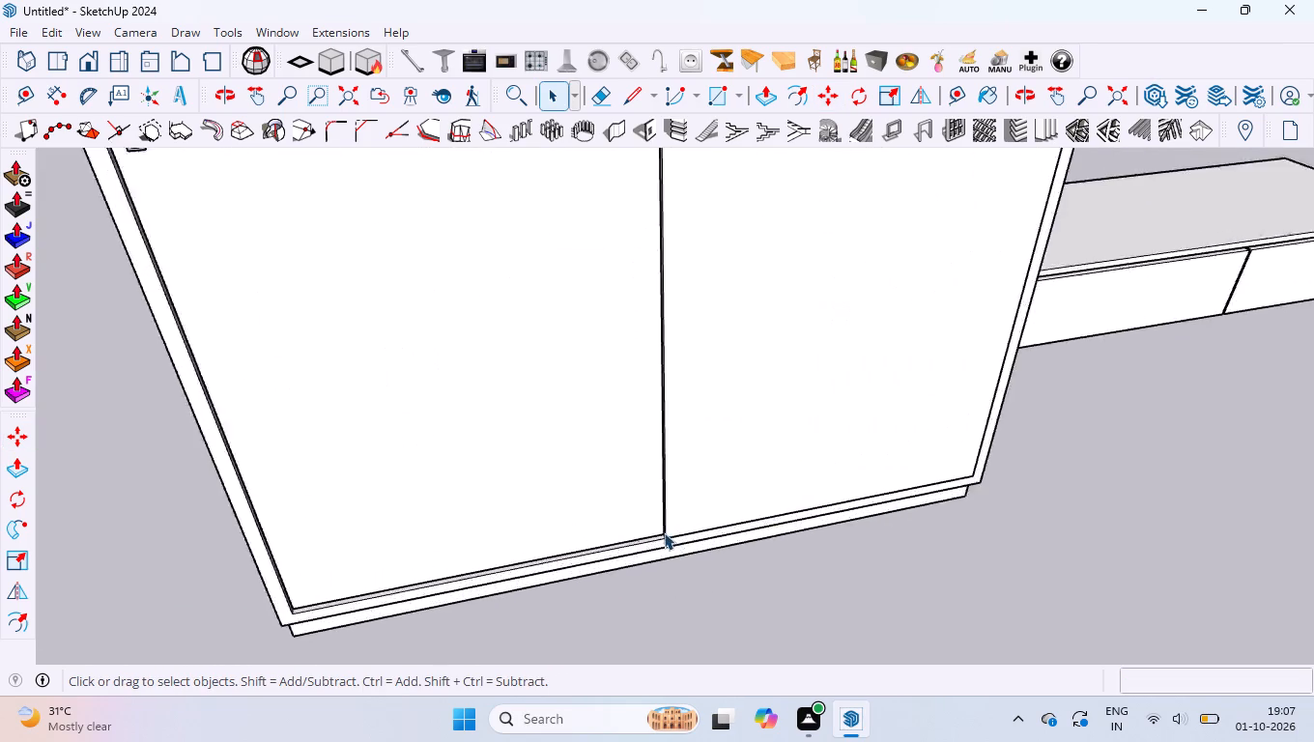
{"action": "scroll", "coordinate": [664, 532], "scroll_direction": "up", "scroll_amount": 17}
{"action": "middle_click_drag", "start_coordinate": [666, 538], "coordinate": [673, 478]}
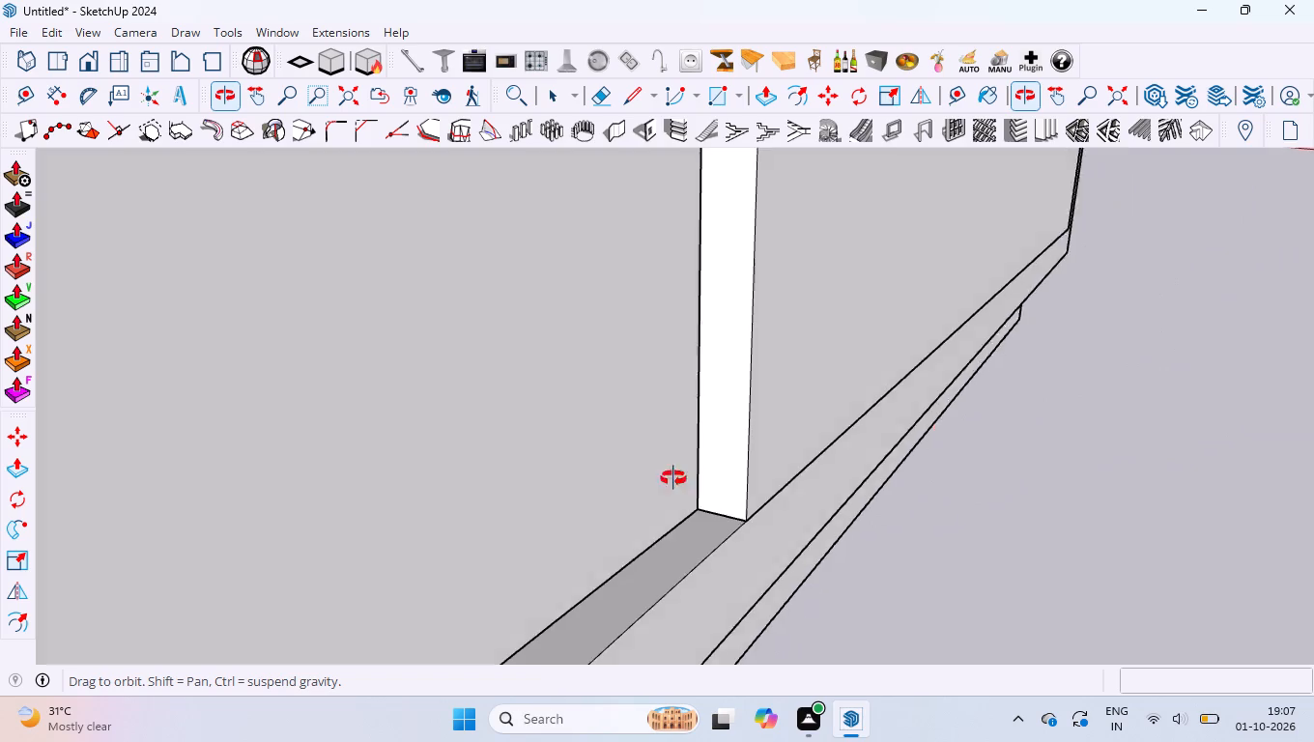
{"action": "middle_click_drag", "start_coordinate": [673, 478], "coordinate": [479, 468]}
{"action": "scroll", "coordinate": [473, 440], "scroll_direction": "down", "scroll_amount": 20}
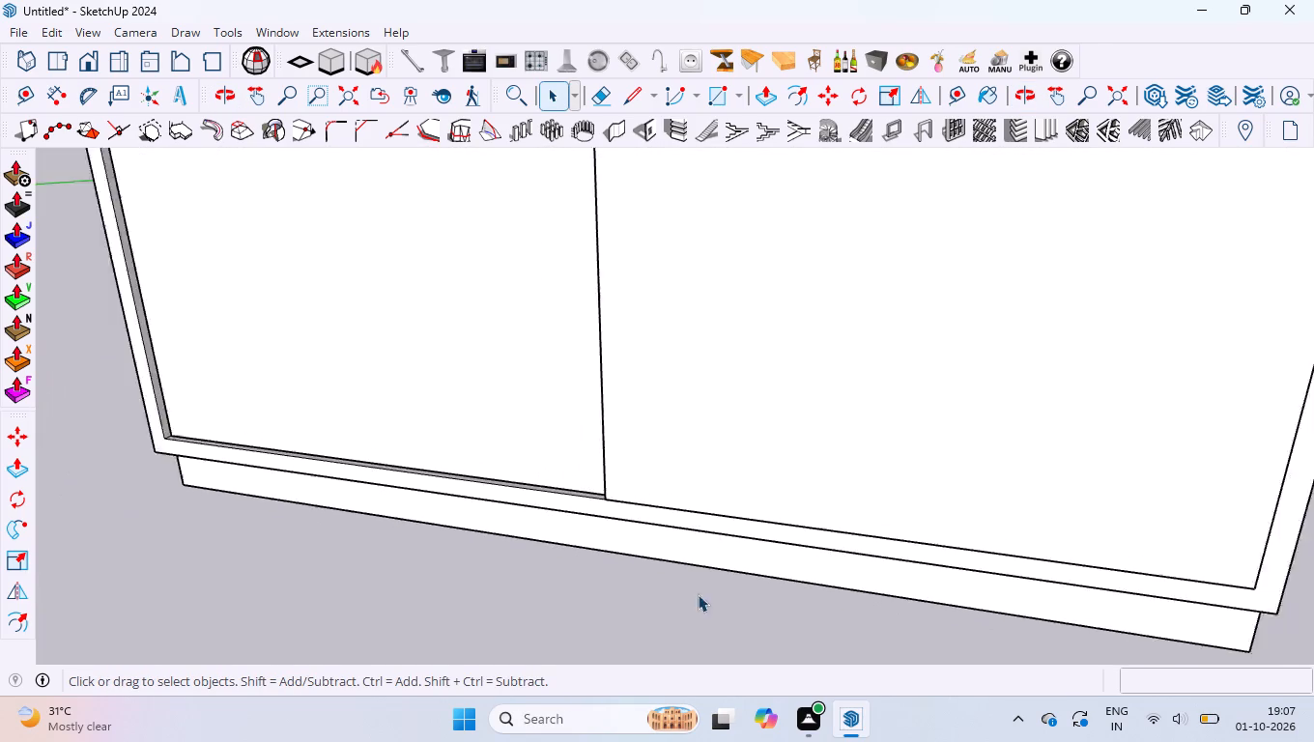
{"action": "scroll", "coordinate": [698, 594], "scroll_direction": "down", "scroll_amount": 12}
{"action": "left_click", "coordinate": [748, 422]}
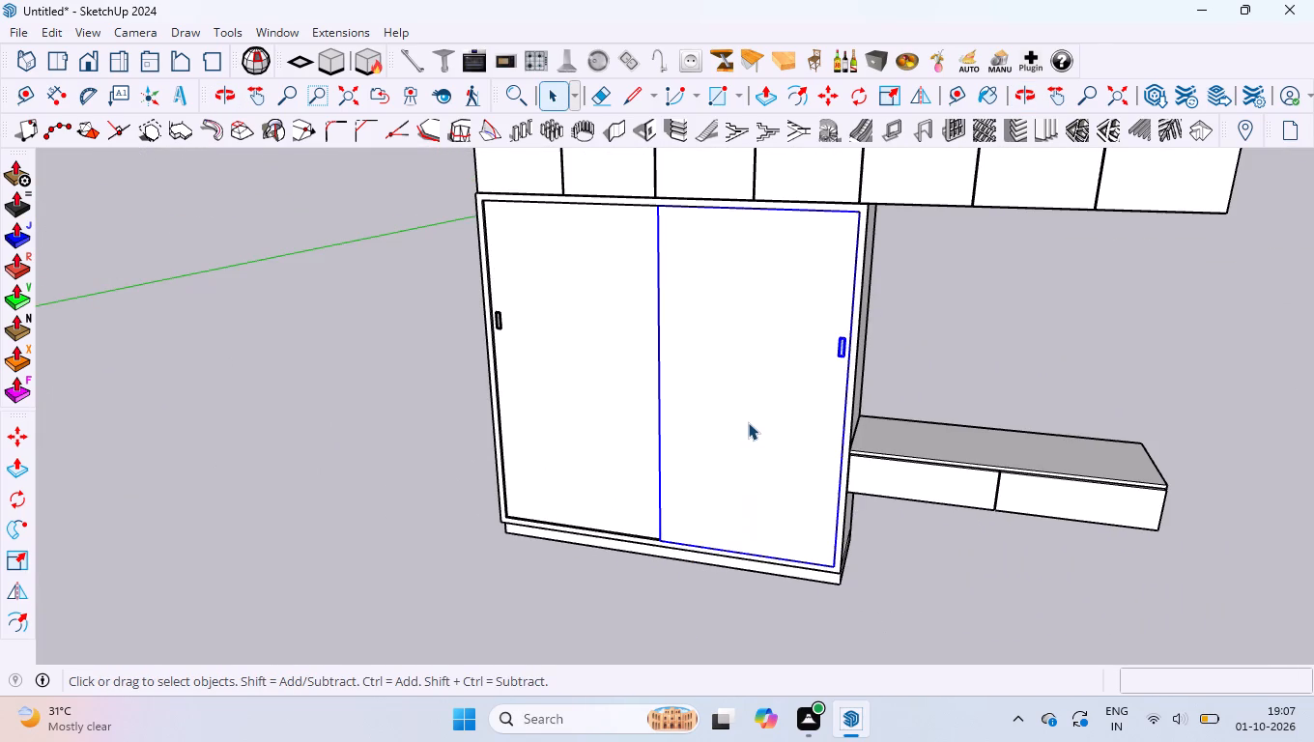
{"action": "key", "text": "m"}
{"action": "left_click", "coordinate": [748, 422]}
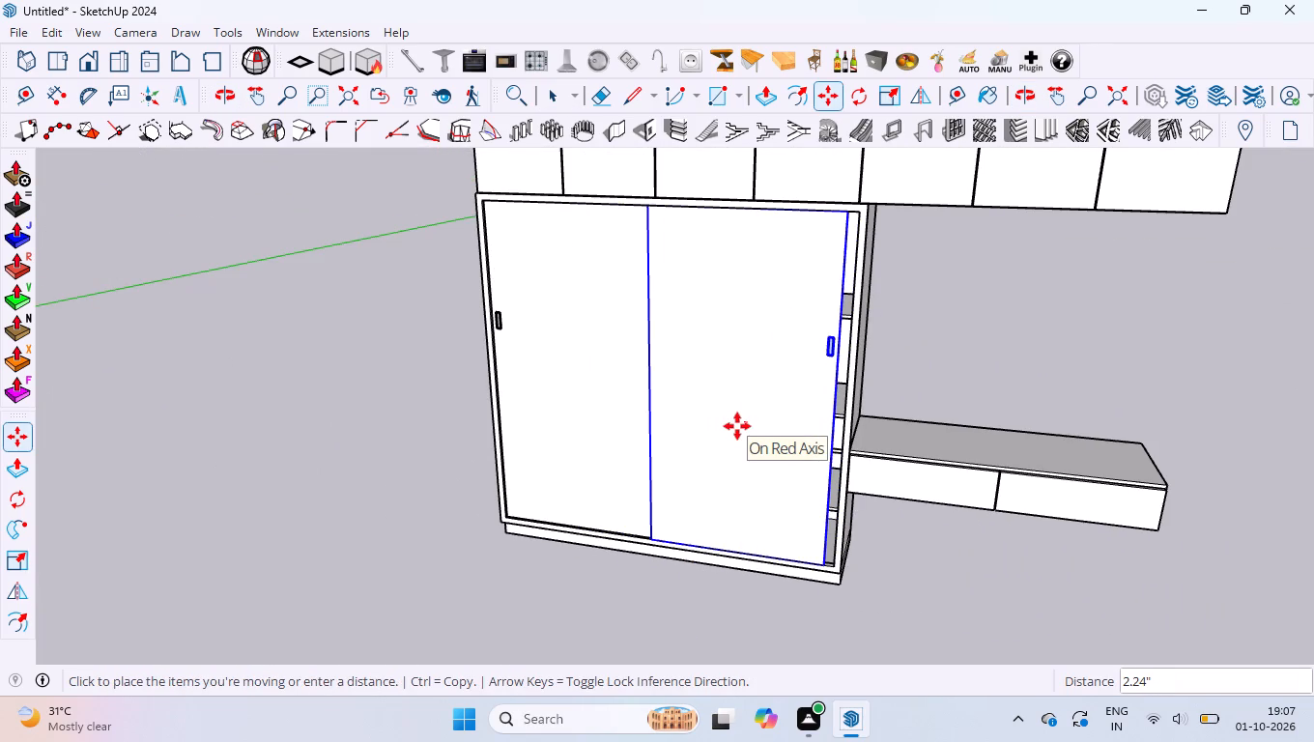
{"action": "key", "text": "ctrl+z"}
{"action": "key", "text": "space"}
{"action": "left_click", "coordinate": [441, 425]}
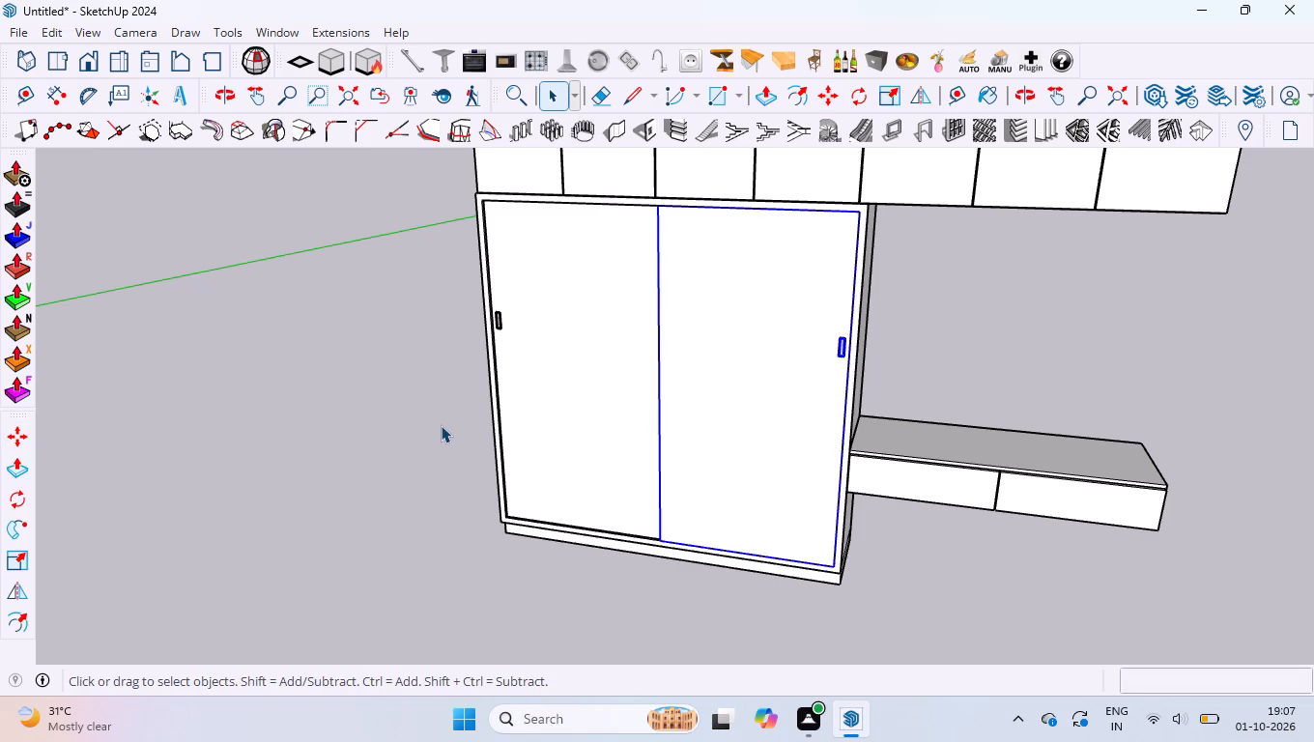
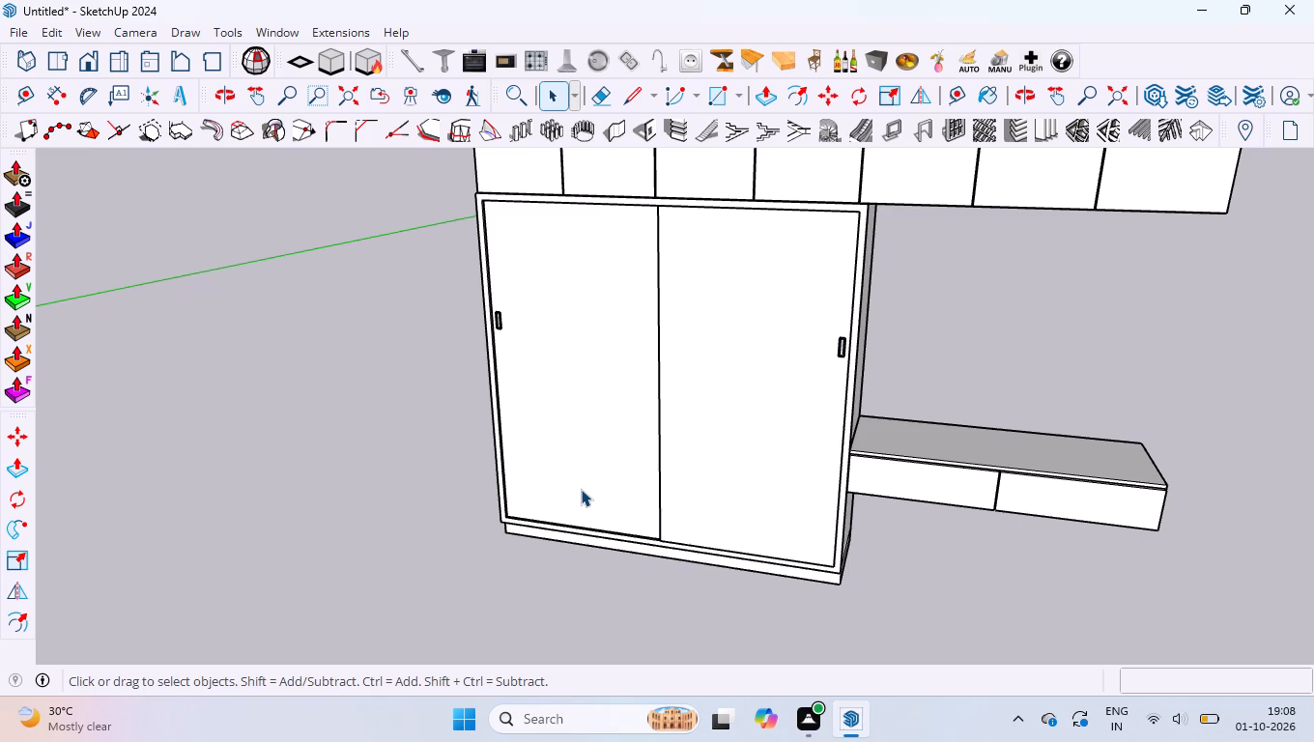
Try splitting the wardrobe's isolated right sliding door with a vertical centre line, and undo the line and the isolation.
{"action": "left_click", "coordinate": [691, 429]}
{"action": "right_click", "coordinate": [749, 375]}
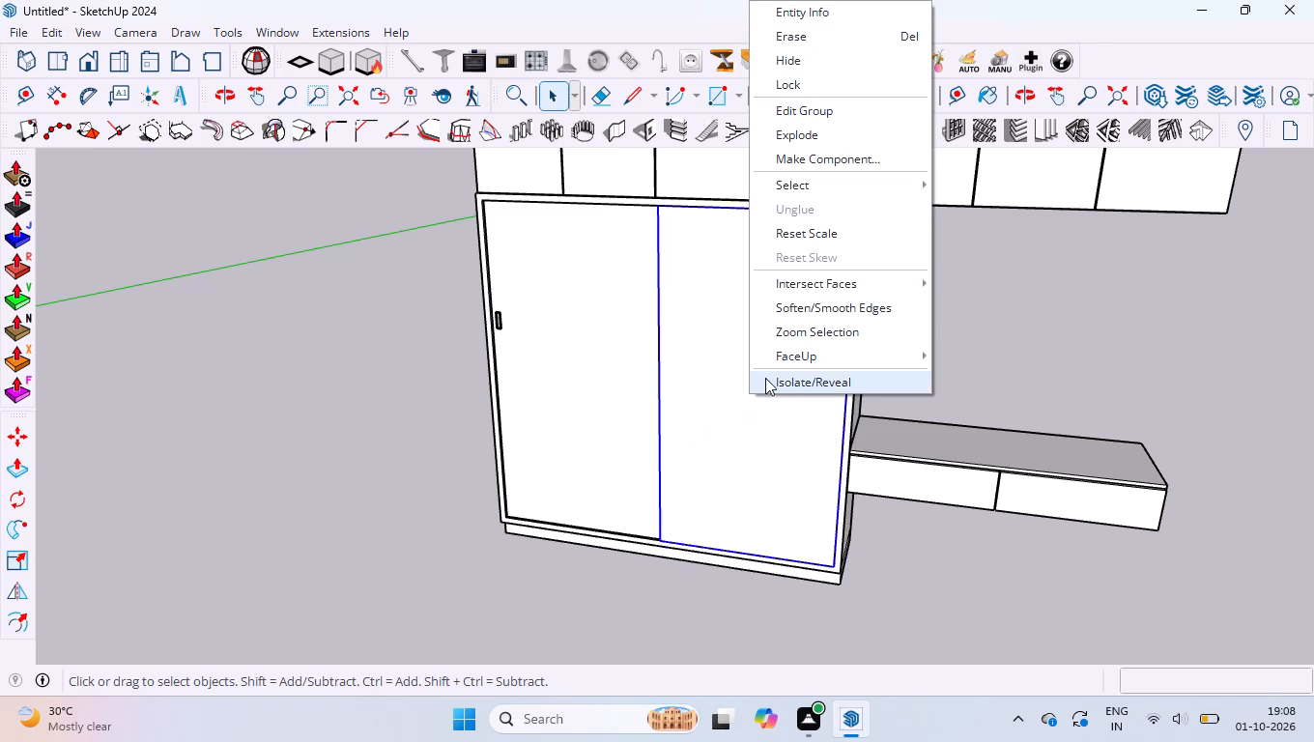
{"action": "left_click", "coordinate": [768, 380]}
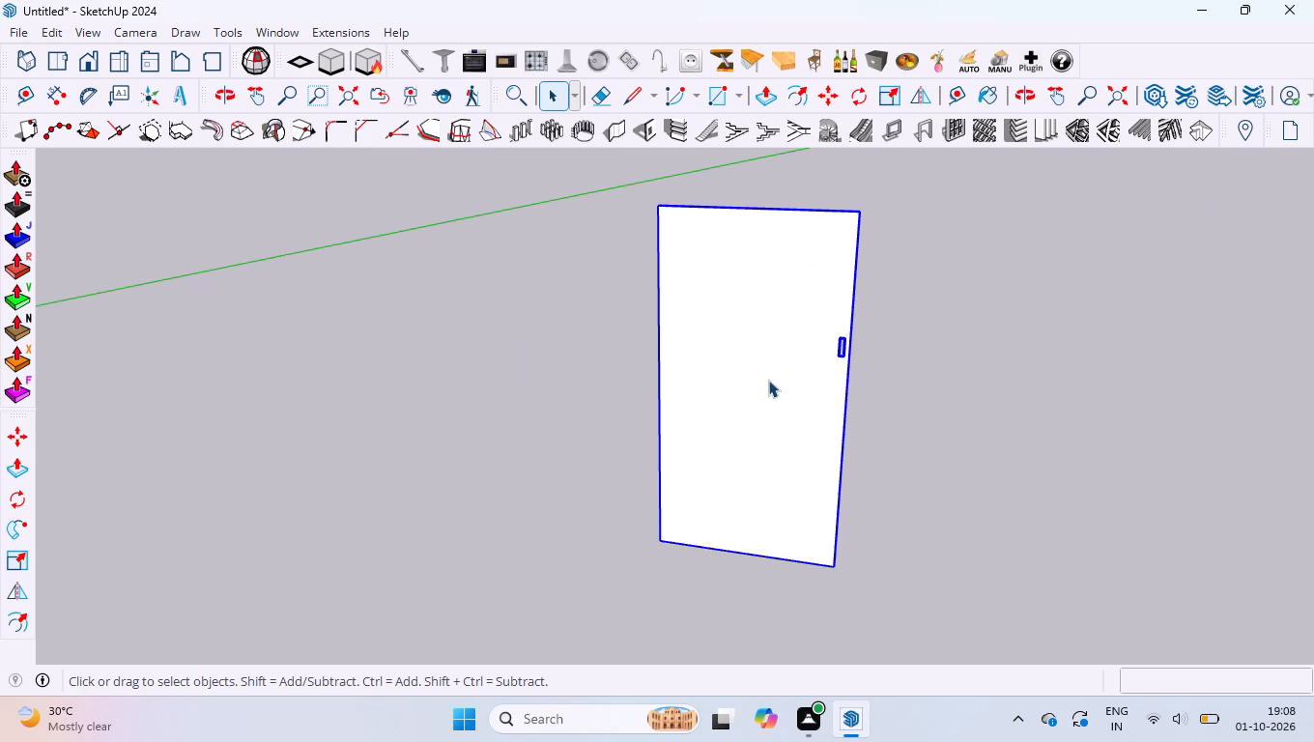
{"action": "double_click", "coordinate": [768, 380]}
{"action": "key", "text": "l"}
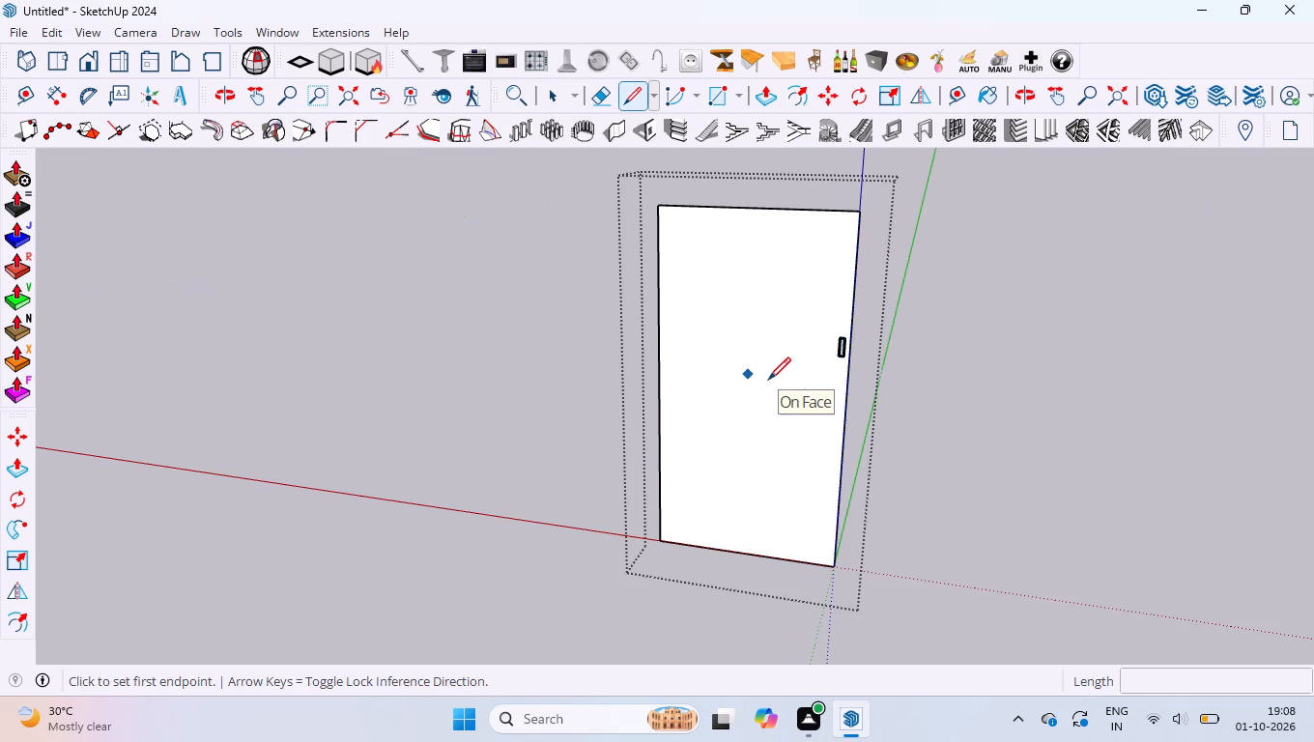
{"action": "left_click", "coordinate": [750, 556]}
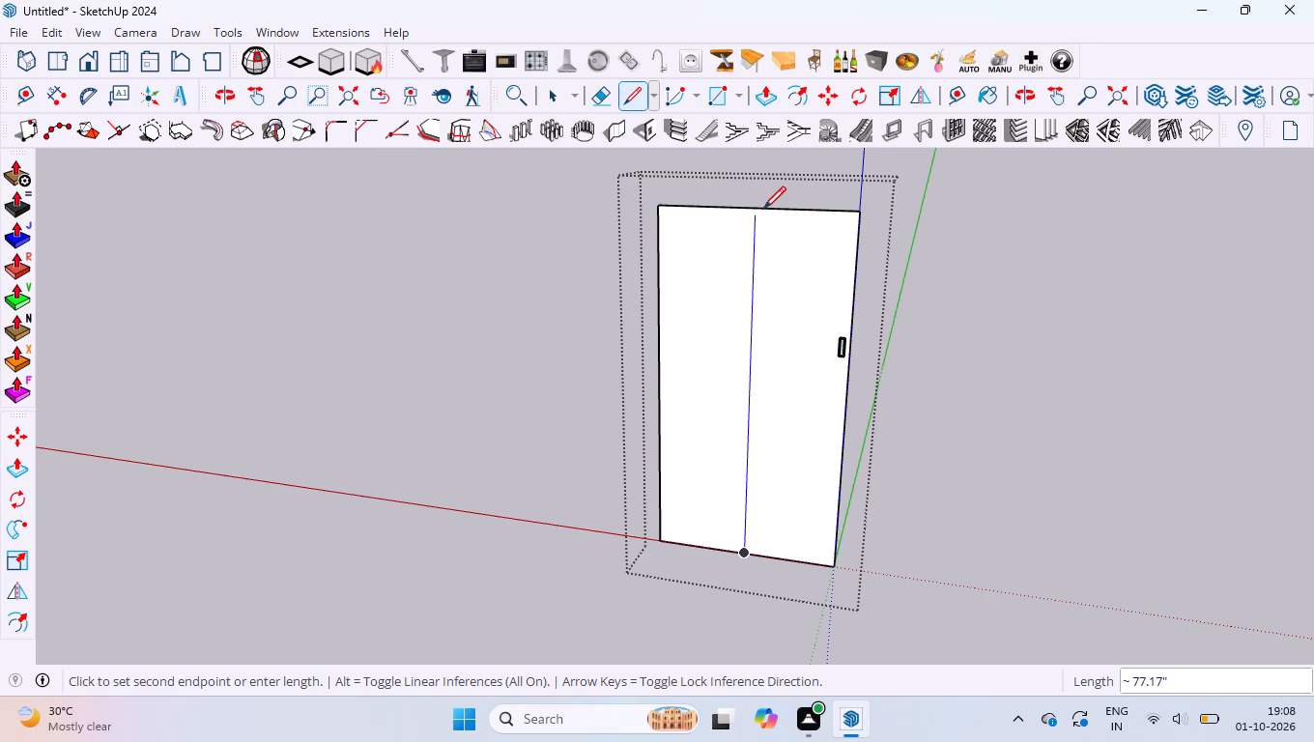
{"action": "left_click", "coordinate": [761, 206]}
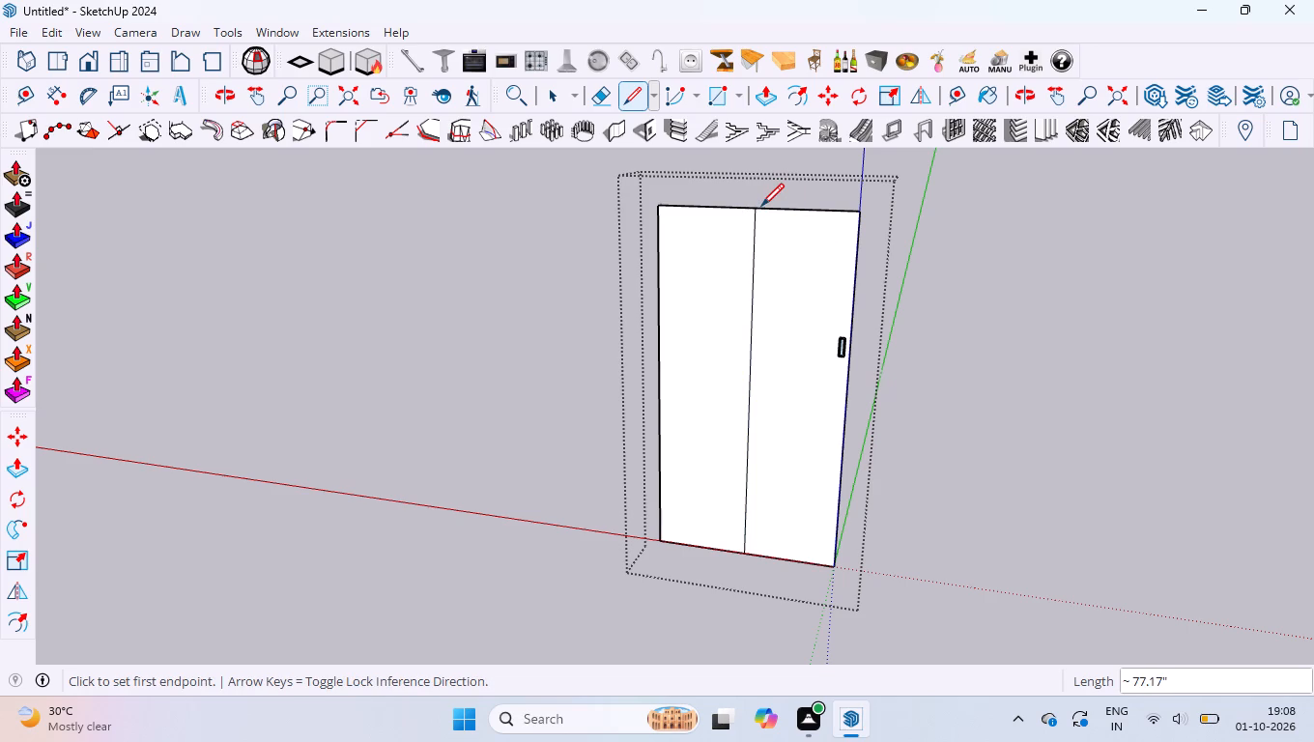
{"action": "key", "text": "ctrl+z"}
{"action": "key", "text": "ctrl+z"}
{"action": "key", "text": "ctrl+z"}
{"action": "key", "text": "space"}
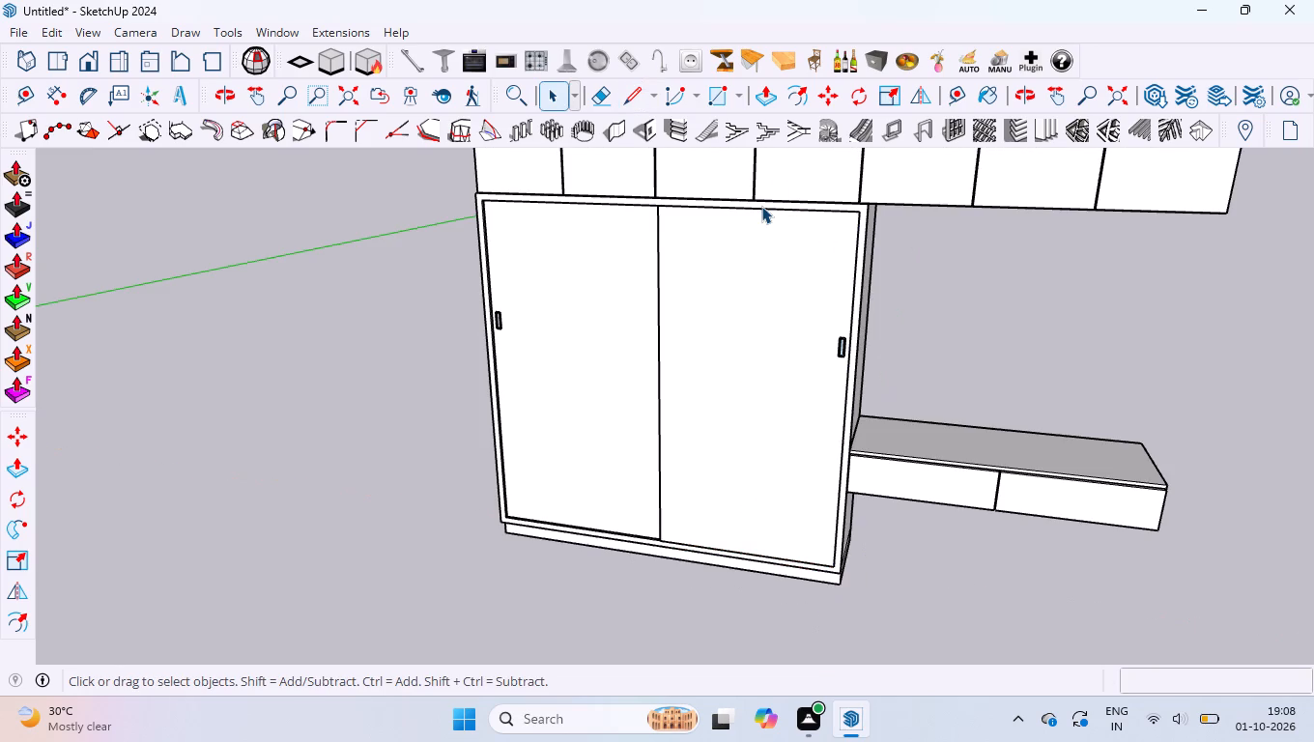
Isolate the wardrobe's left sliding door and draw a vertical line inside its group between the bottom and top edge midpoints.
{"action": "left_click", "coordinate": [598, 310]}
{"action": "right_click", "coordinate": [597, 310]}
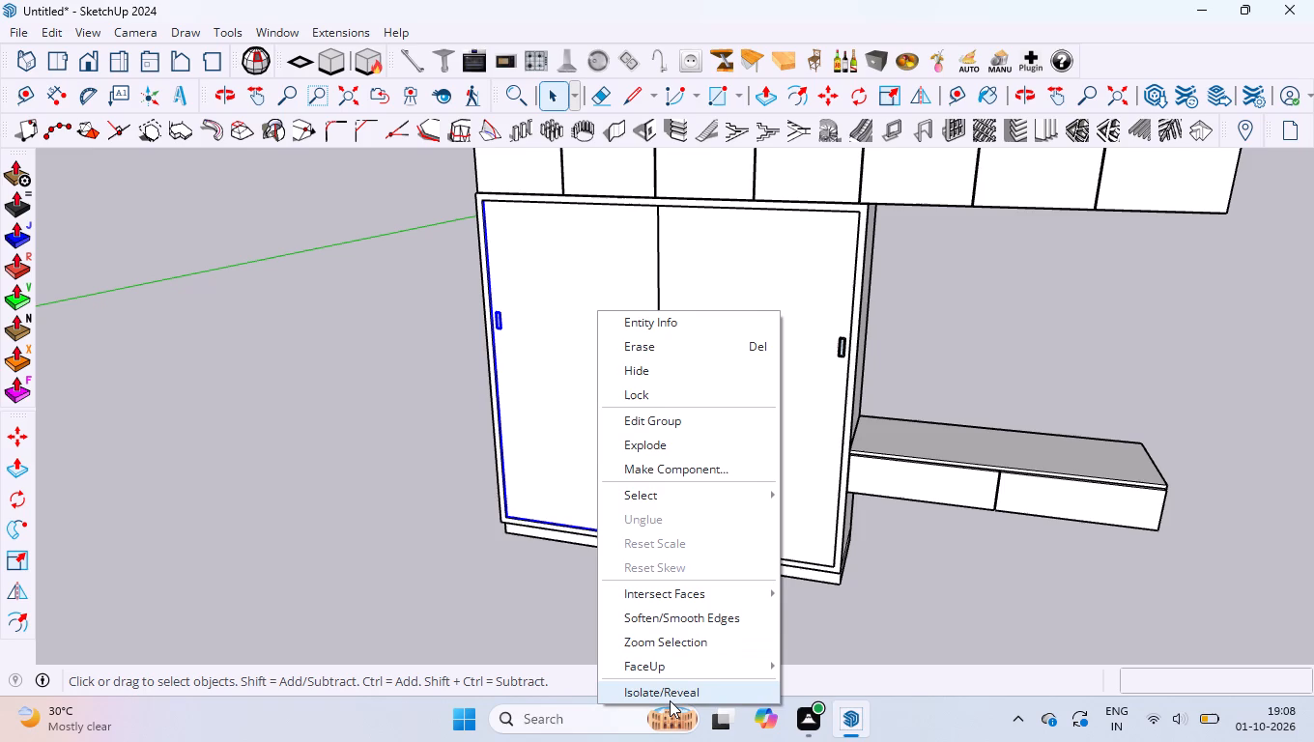
{"action": "left_click", "coordinate": [670, 700]}
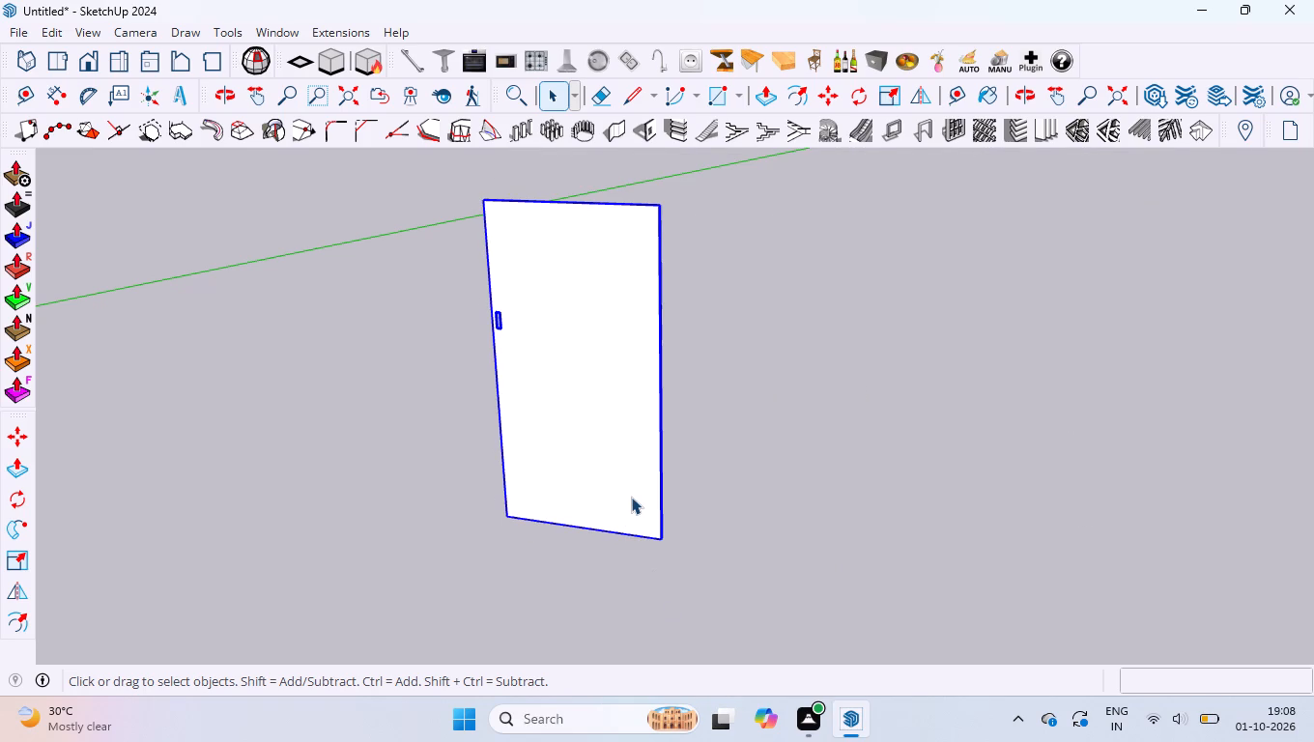
{"action": "double_click", "coordinate": [586, 454]}
{"action": "key", "text": "l"}
{"action": "left_click", "coordinate": [584, 528]}
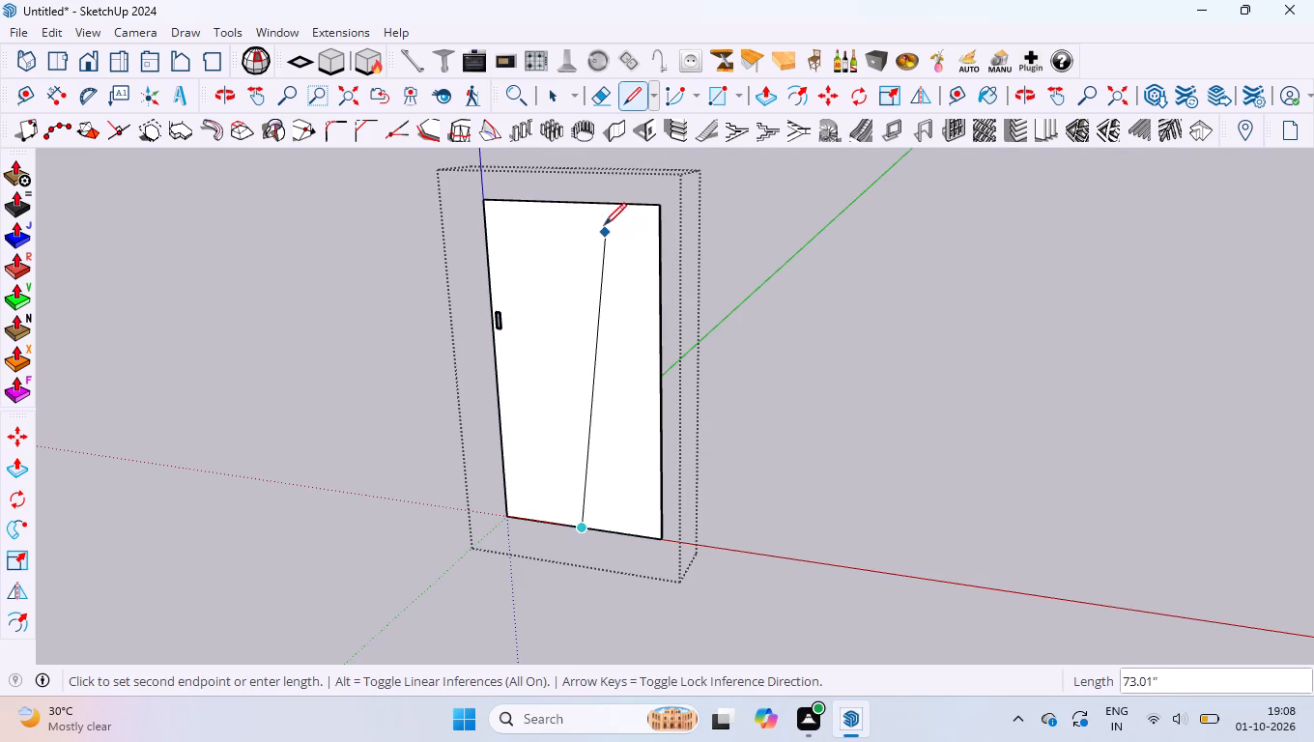
{"action": "left_click", "coordinate": [576, 206]}
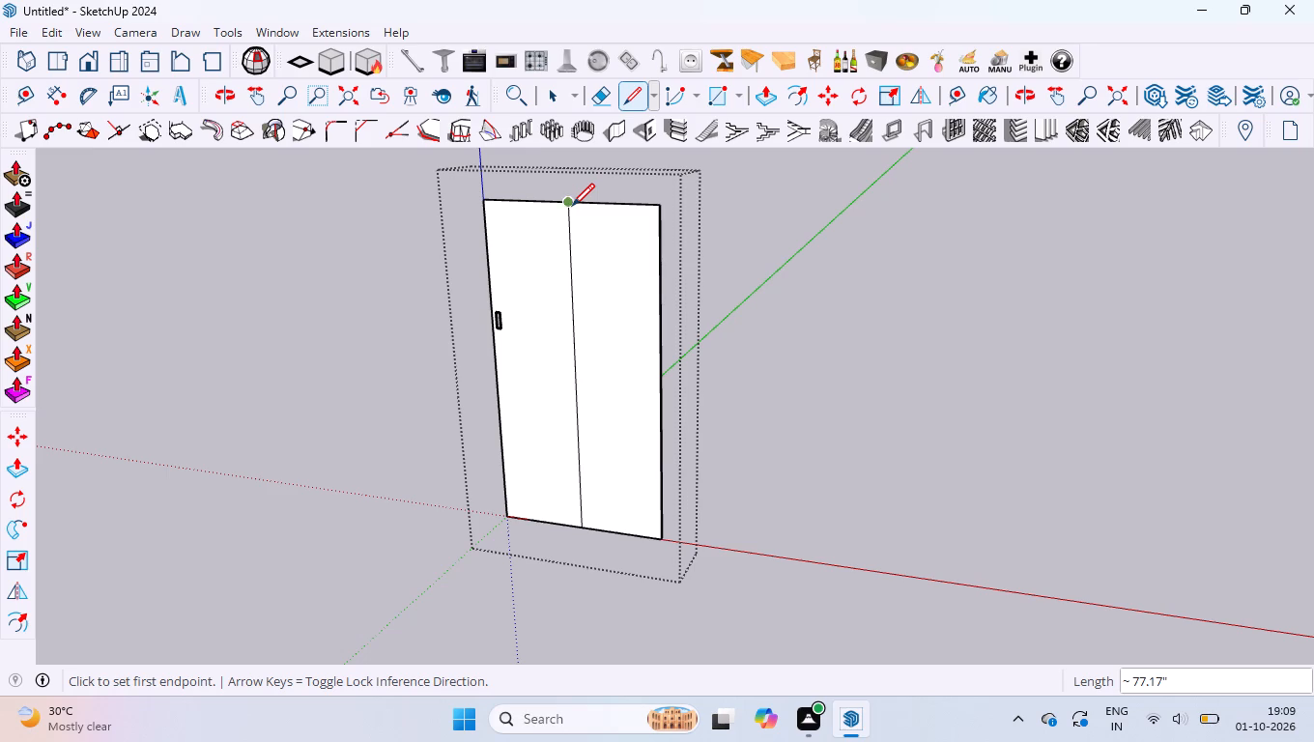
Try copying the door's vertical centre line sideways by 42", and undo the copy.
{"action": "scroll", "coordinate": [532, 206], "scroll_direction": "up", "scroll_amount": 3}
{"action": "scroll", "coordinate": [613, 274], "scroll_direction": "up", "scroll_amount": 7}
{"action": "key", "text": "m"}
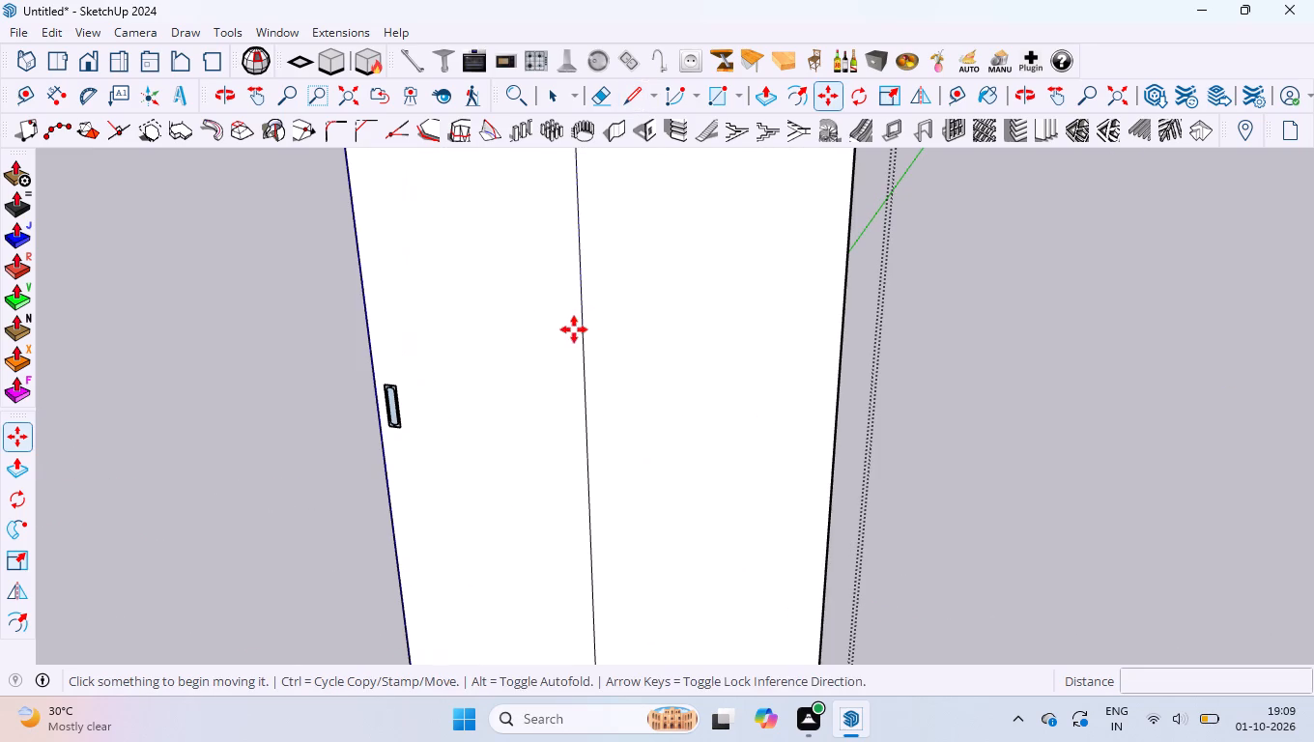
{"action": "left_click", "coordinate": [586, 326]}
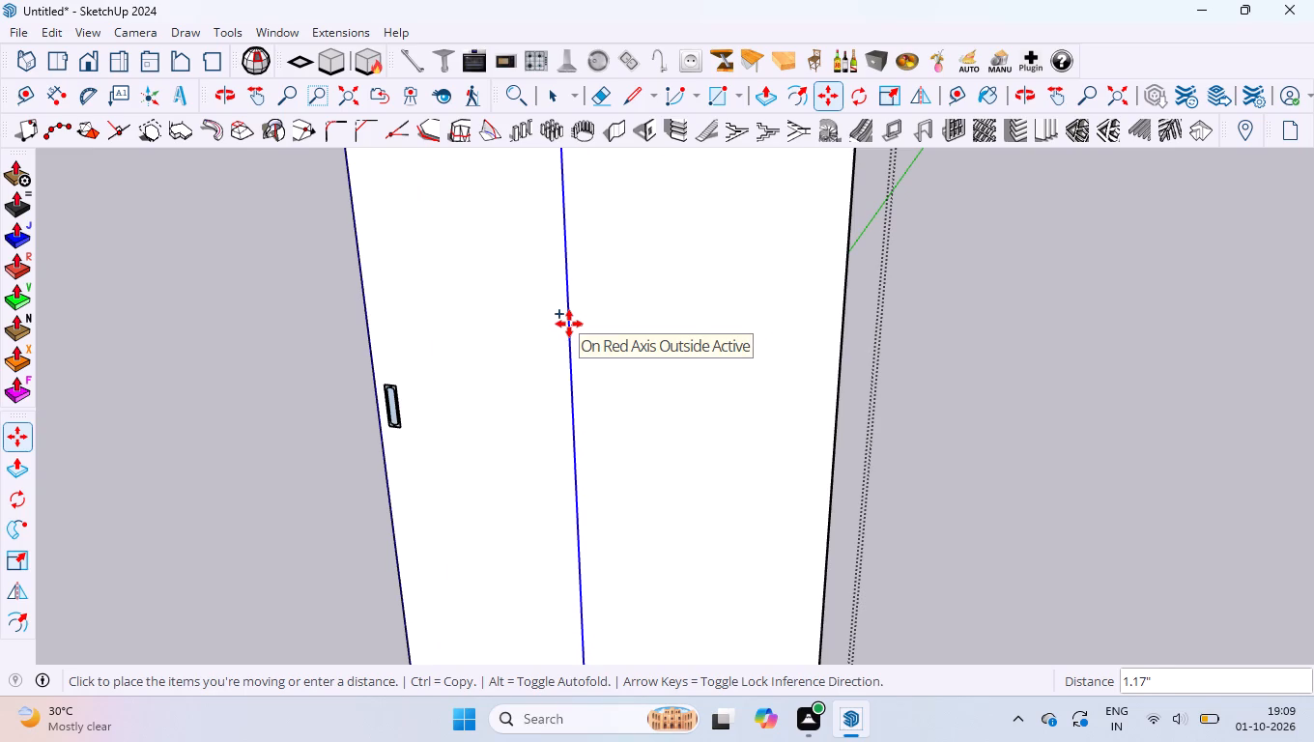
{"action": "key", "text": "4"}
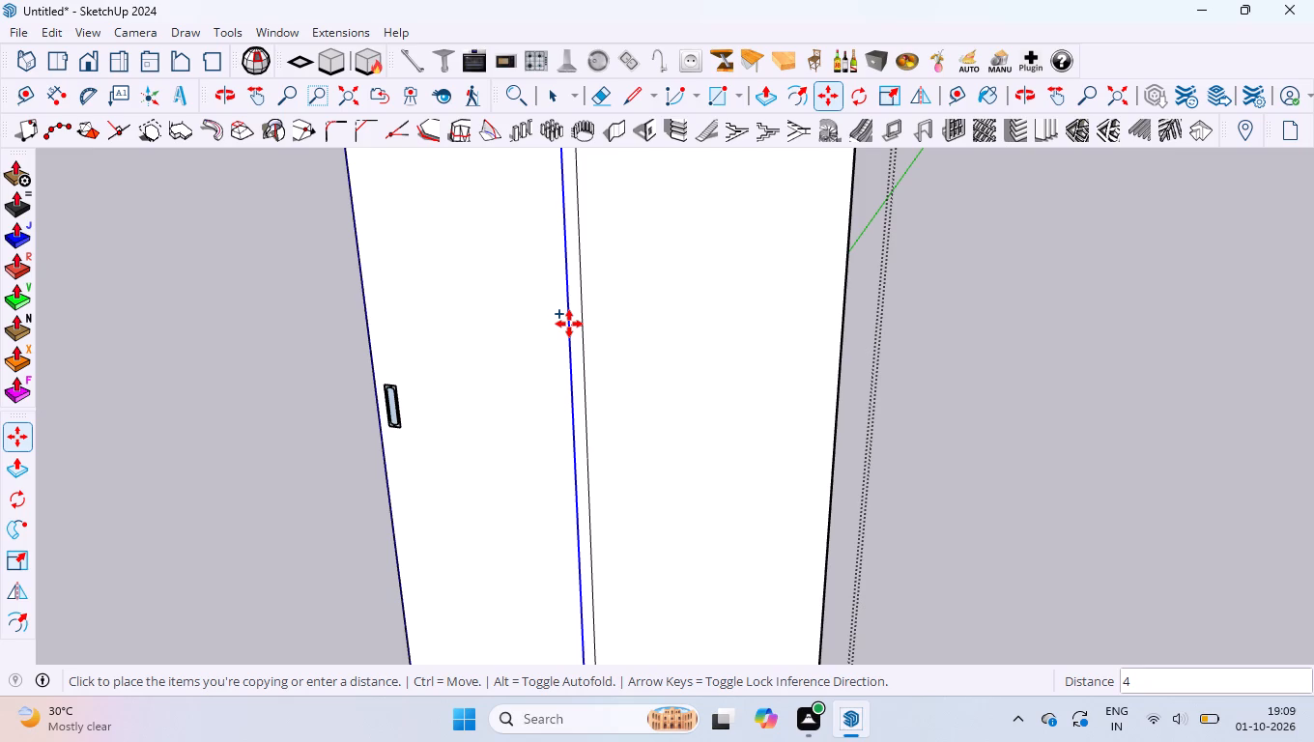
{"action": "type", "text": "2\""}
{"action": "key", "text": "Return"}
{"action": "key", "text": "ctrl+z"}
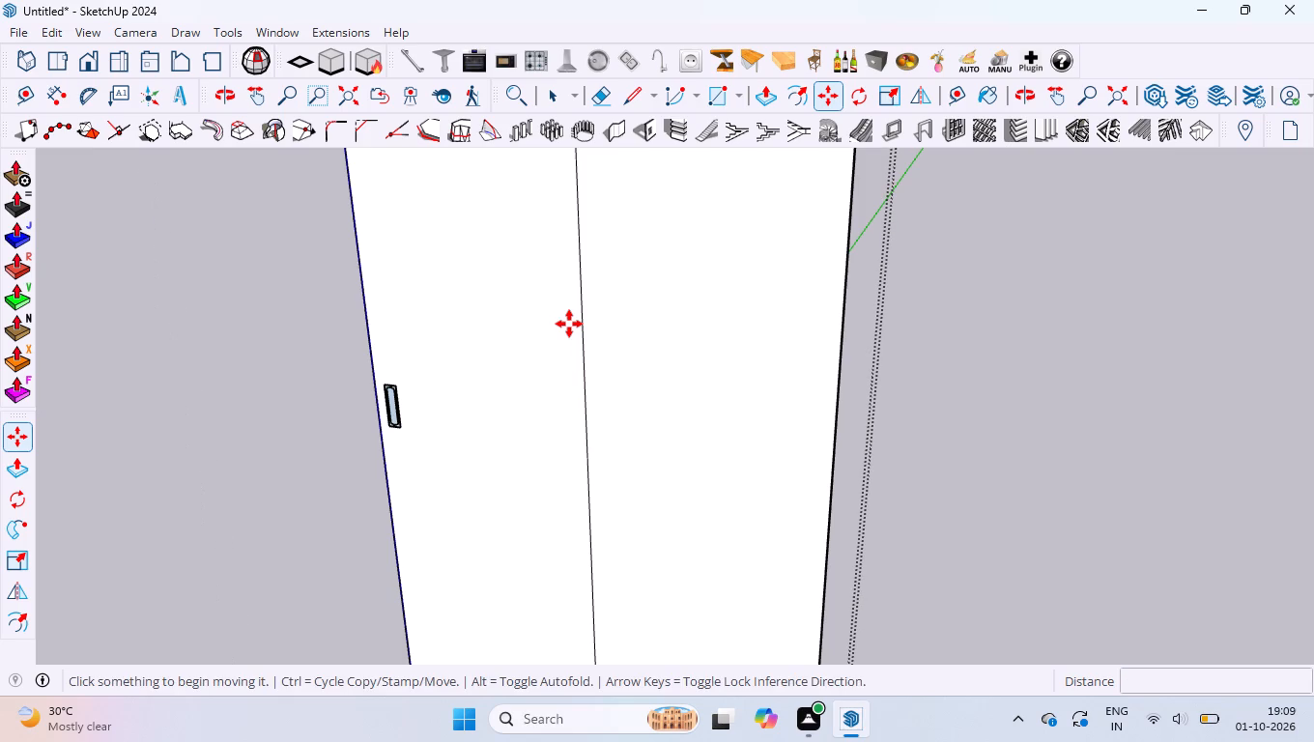
Copy the door's centre line 2" toward the handle side, and copy that new line 4" in the opposite direction.
{"action": "left_click", "coordinate": [581, 322]}
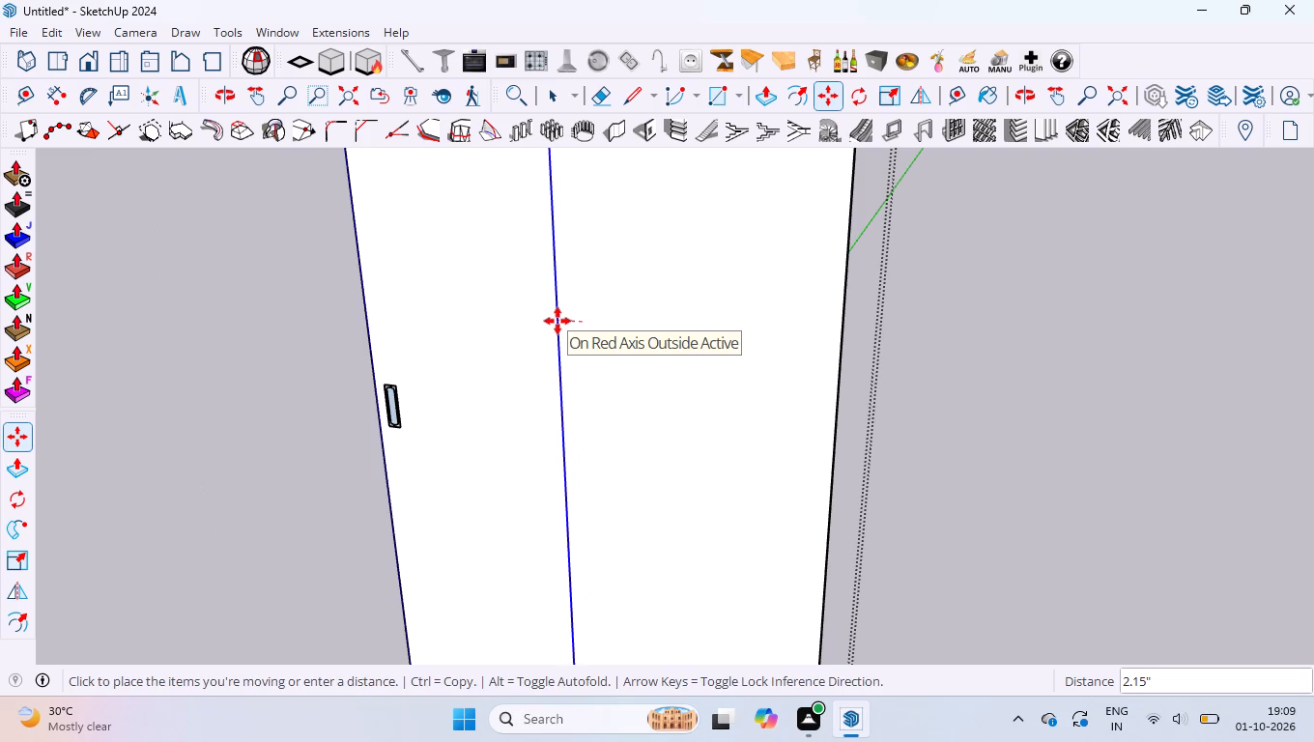
{"action": "type", "text": "2\""}
{"action": "key", "text": "Return"}
{"action": "left_click", "coordinate": [564, 336]}
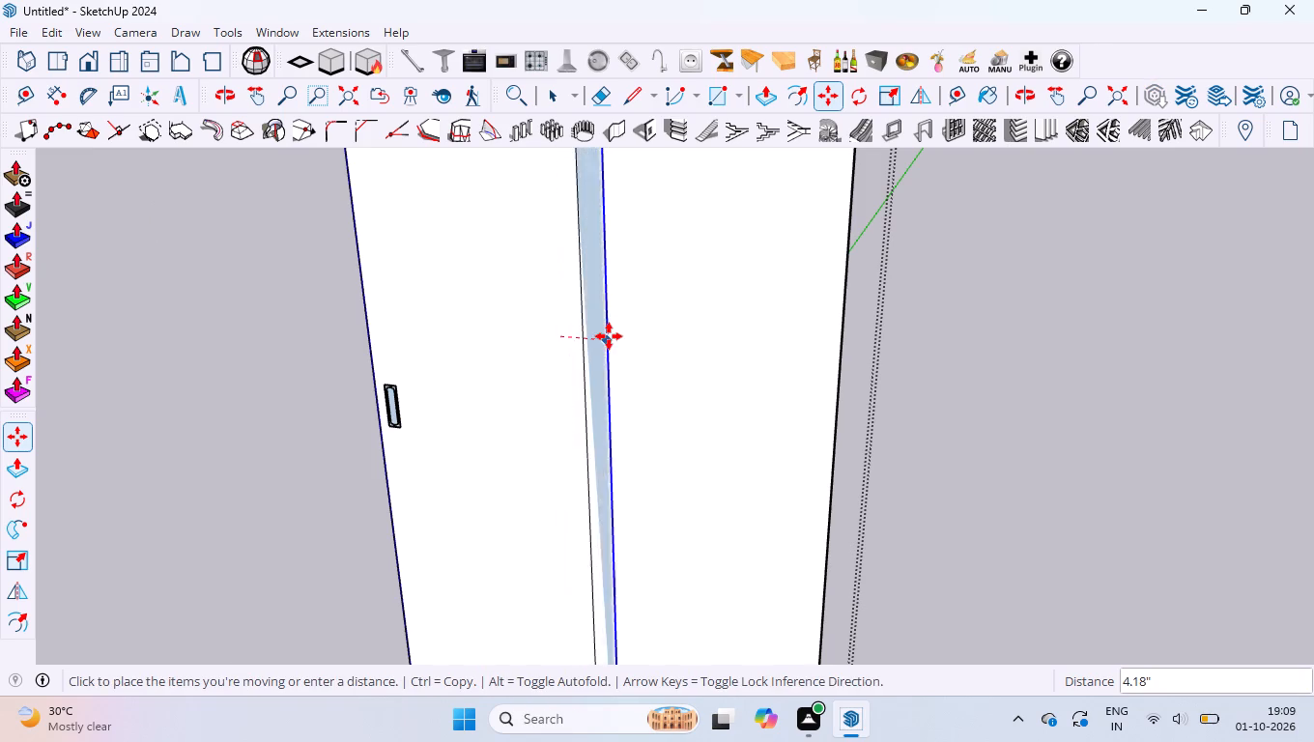
{"action": "type", "text": "4\""}
{"action": "key", "text": "Return"}
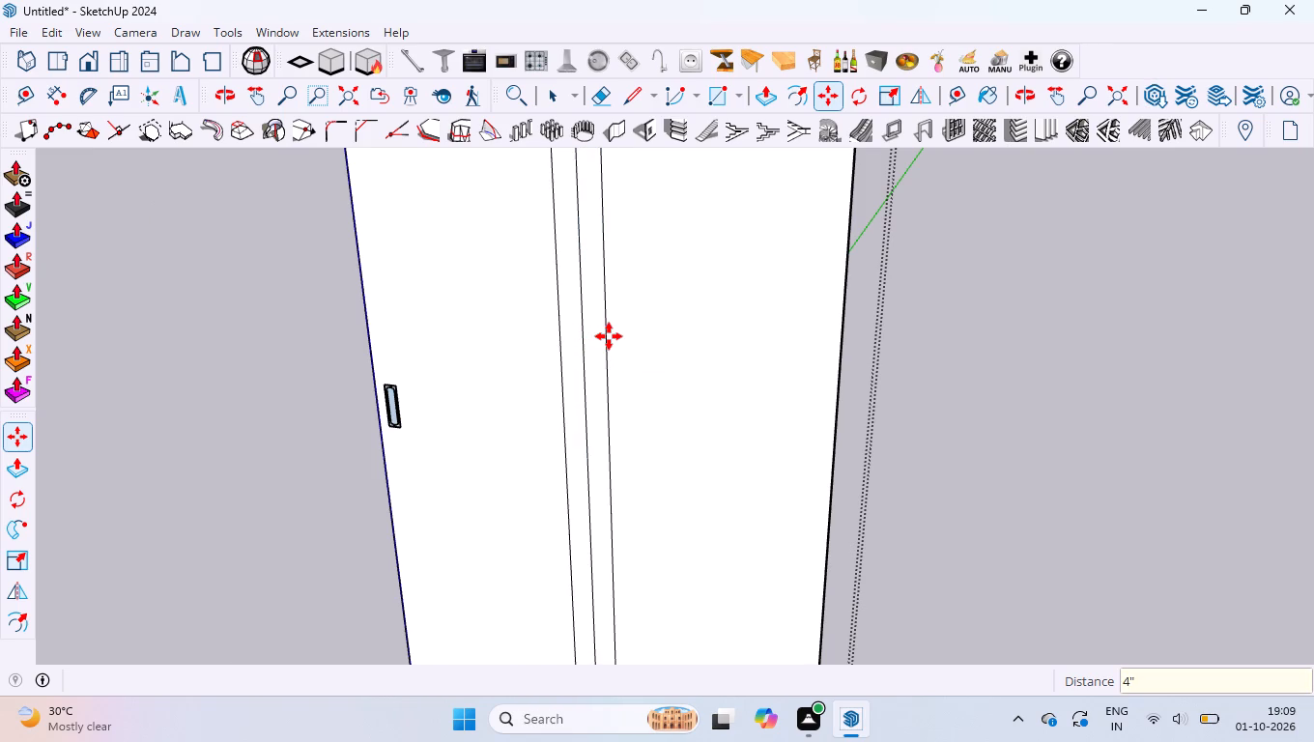
{"action": "key", "text": "space"}
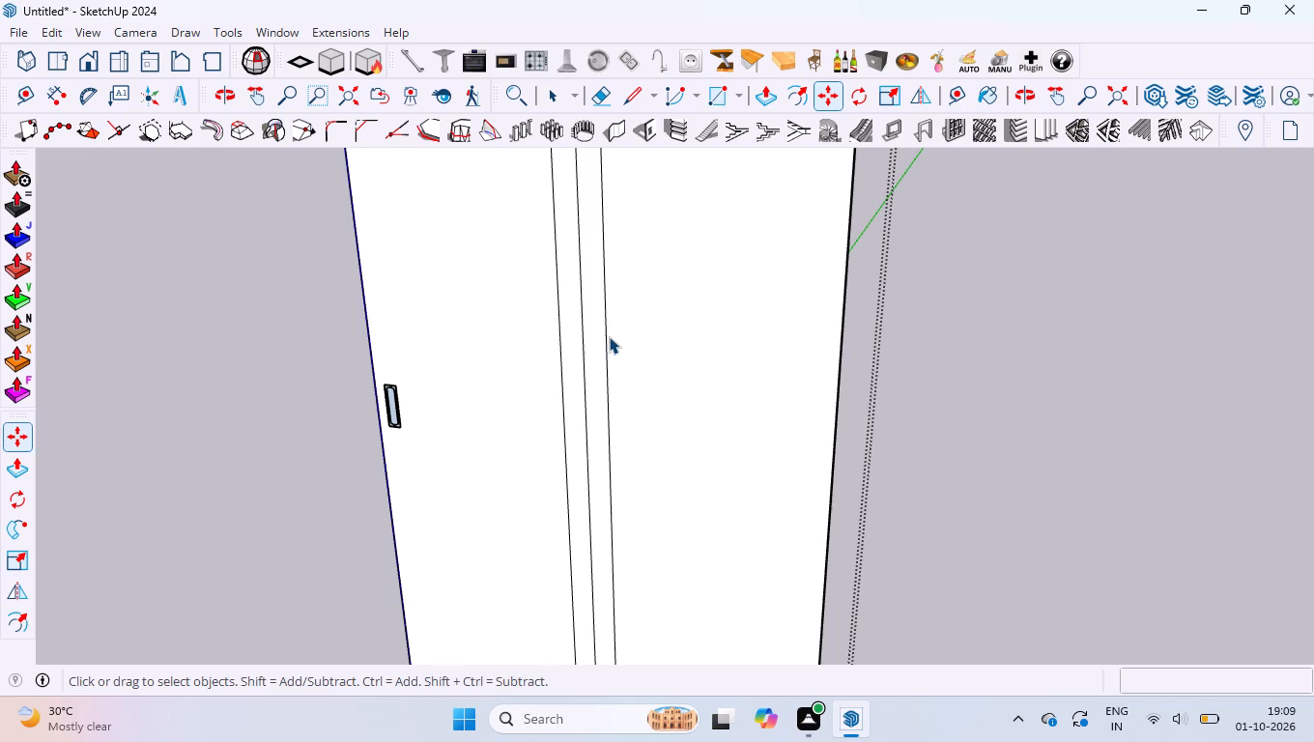
Place a horizontal guide 2' above the door's bottom edge.
{"action": "scroll", "coordinate": [602, 327], "scroll_direction": "down", "scroll_amount": 10}
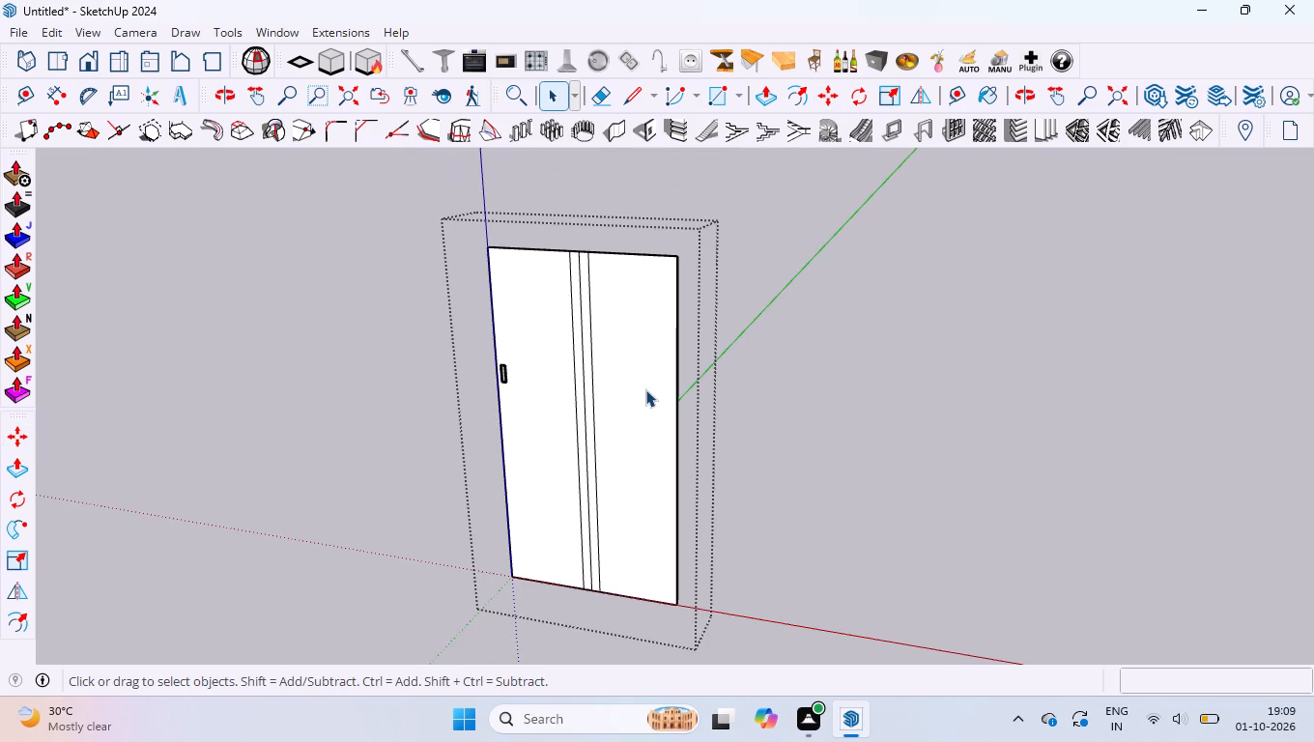
{"action": "key", "text": "t"}
{"action": "scroll", "coordinate": [625, 539], "scroll_direction": "up", "scroll_amount": 4}
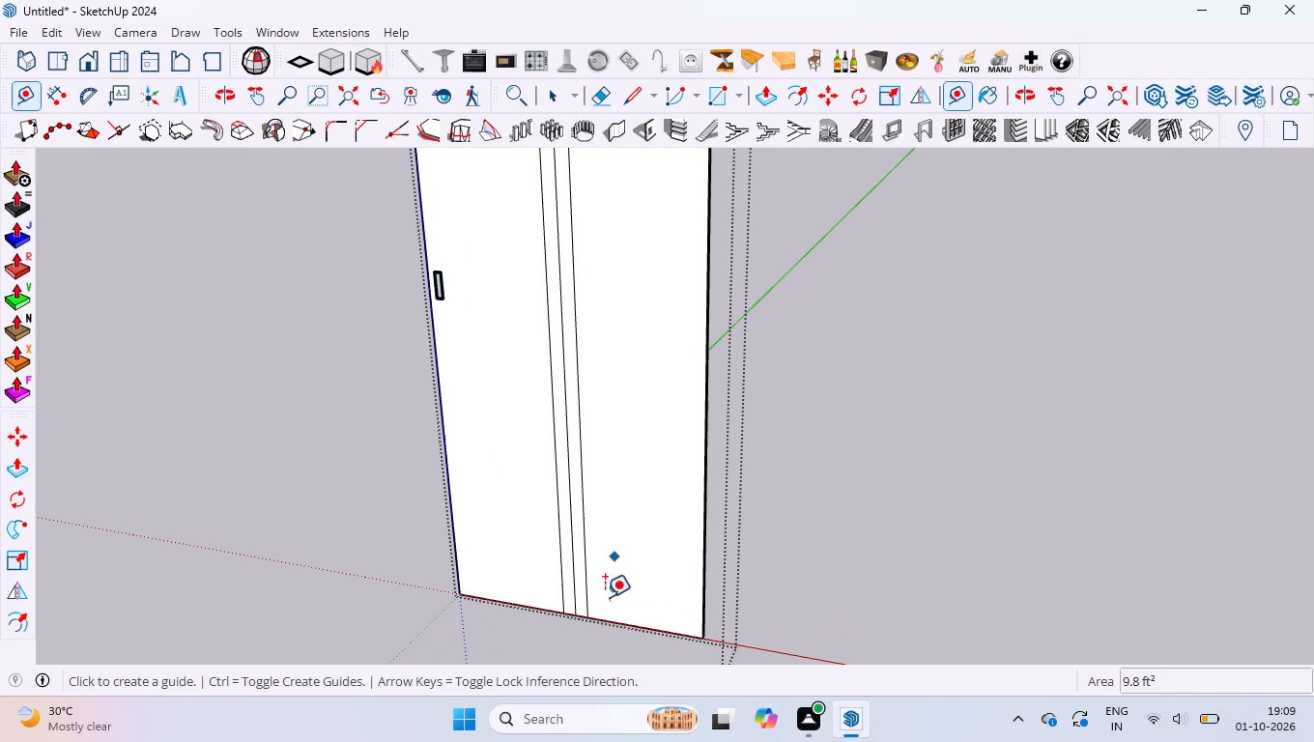
{"action": "left_click", "coordinate": [617, 617]}
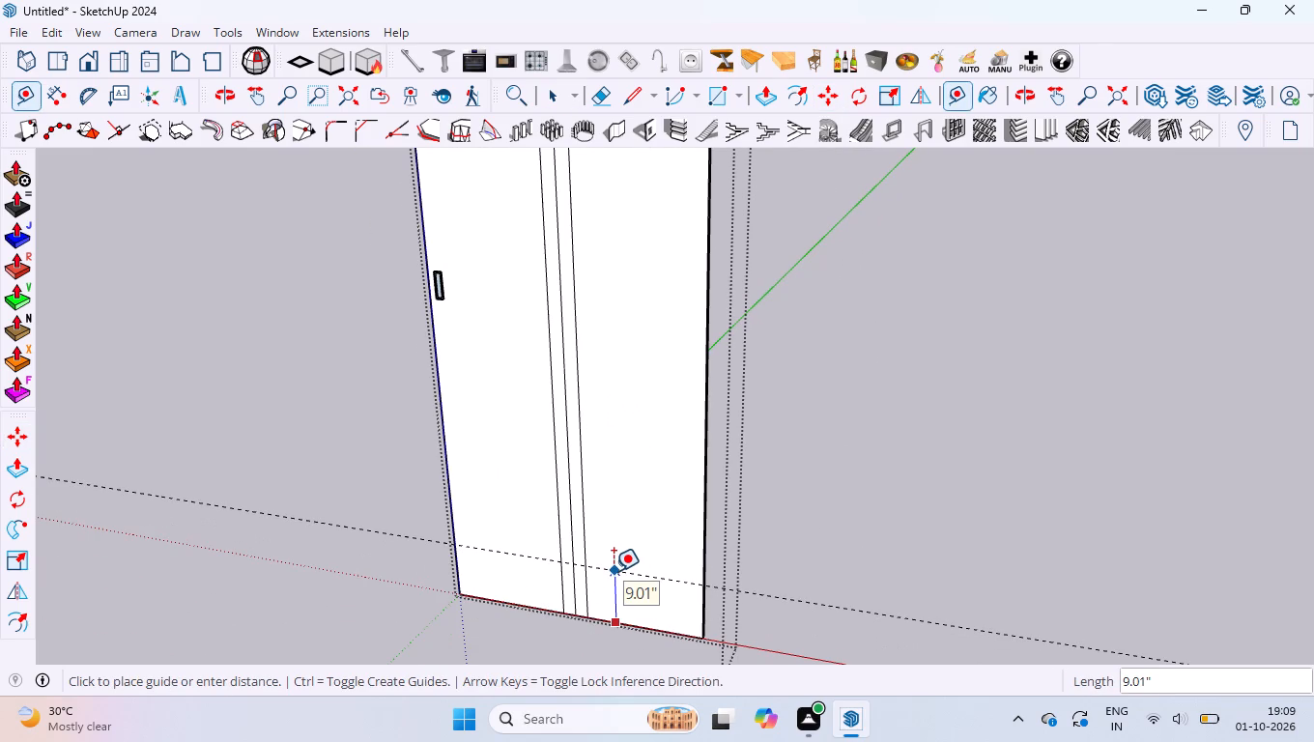
{"action": "key", "text": "Up"}
{"action": "type", "text": "2'"}
{"action": "key", "text": "Return"}
Place a second horizontal guide 4" above the first guide on the door.
{"action": "scroll", "coordinate": [669, 550], "scroll_direction": "down", "scroll_amount": 8}
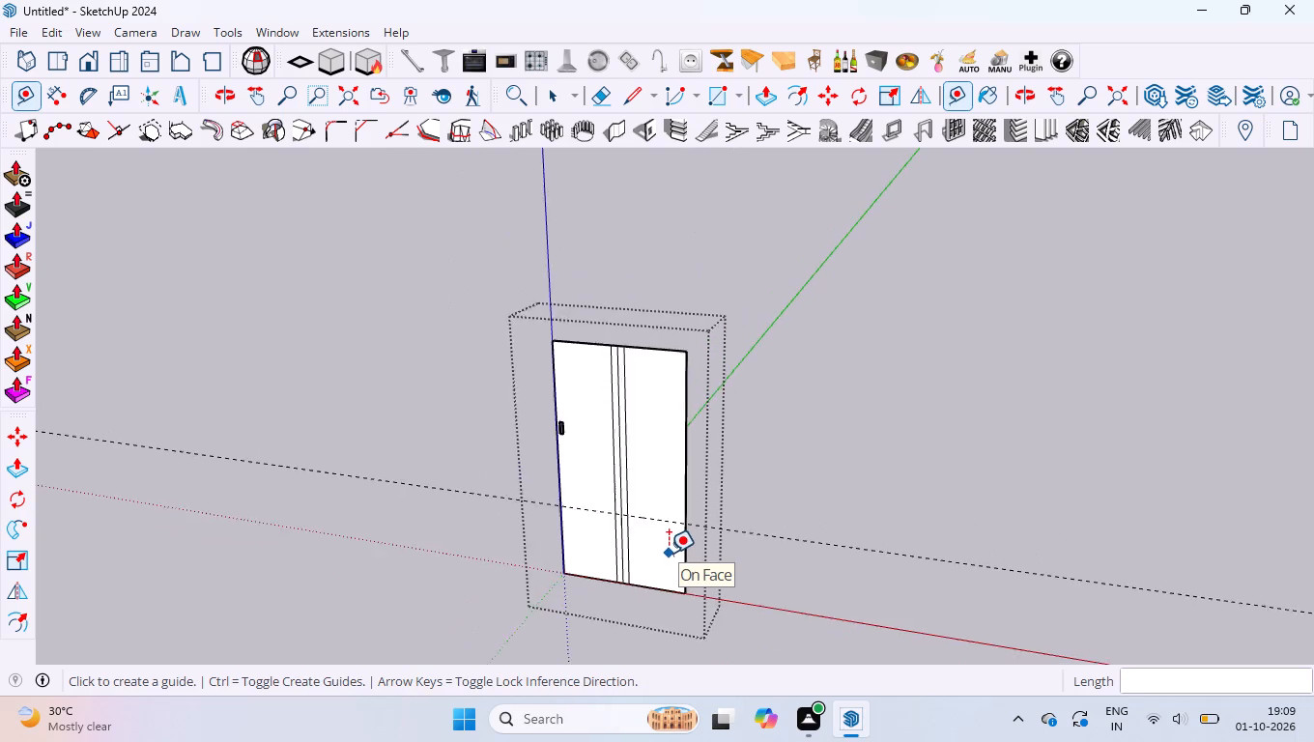
{"action": "scroll", "coordinate": [669, 553], "scroll_direction": "down", "scroll_amount": 3}
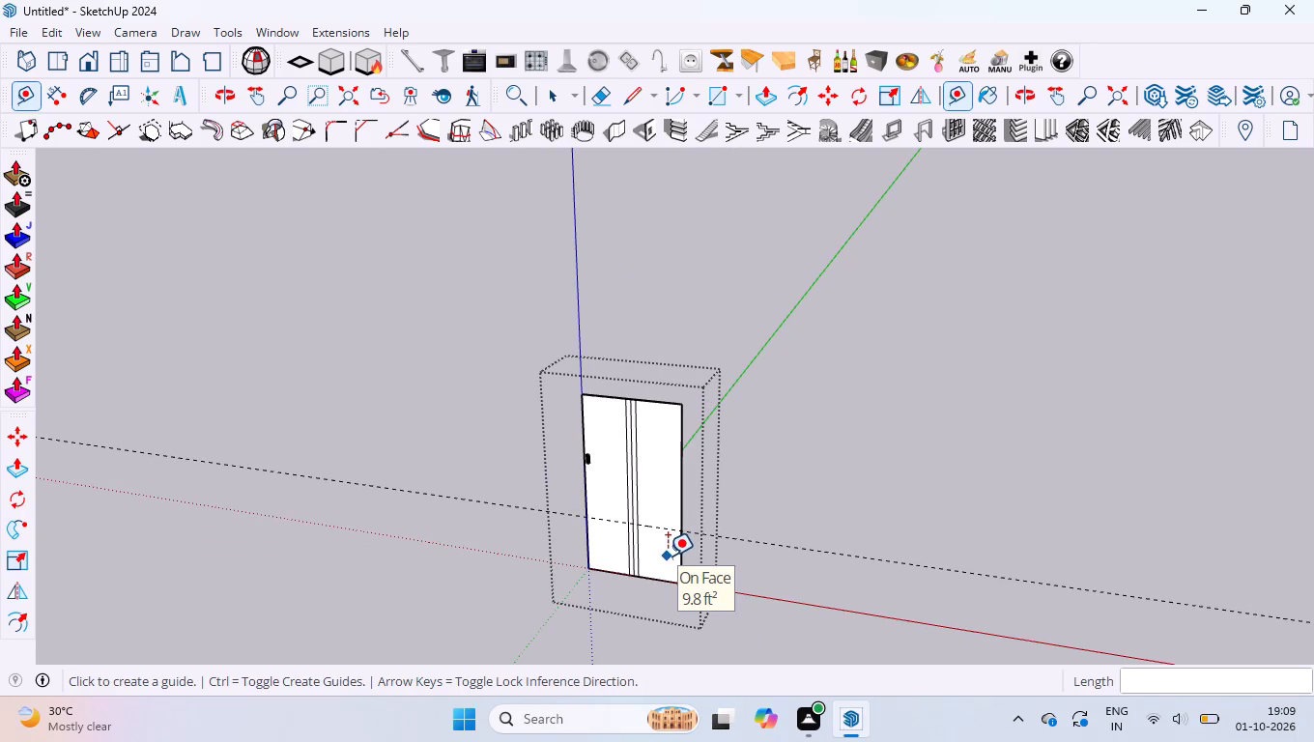
{"action": "scroll", "coordinate": [660, 504], "scroll_direction": "up", "scroll_amount": 9}
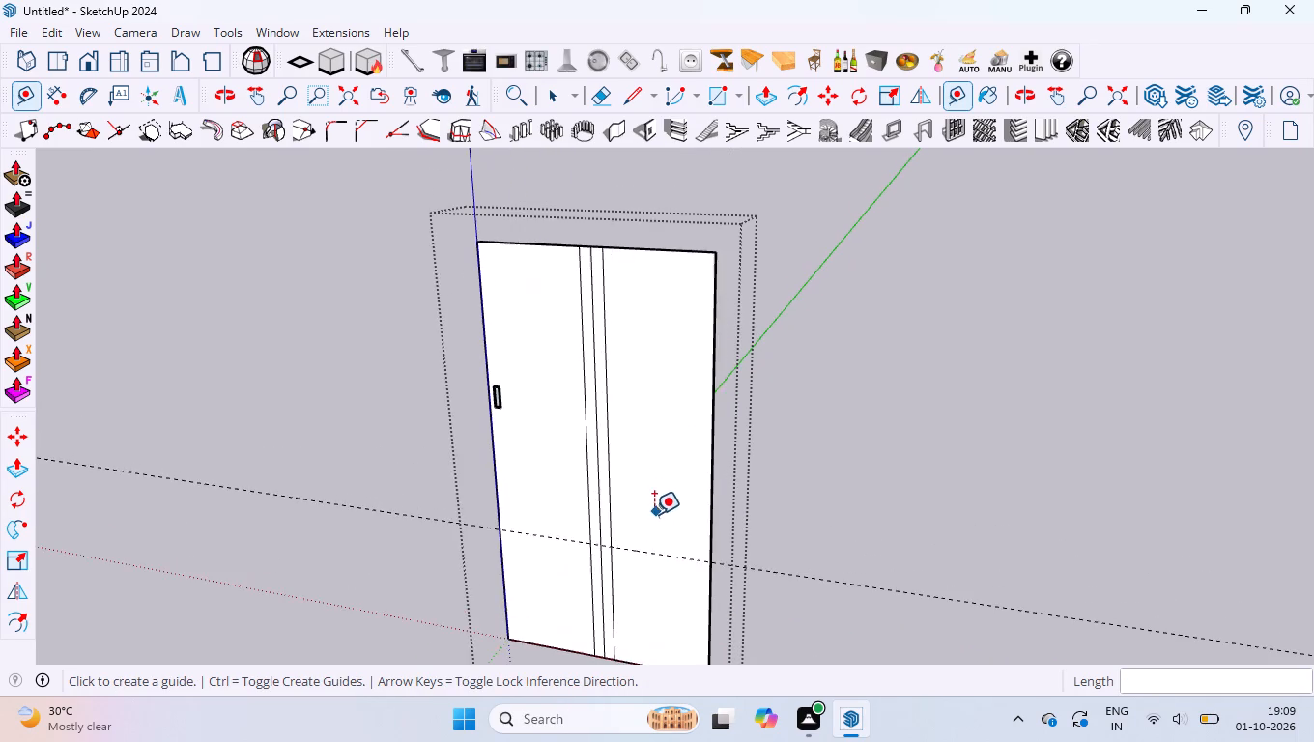
{"action": "scroll", "coordinate": [653, 515], "scroll_direction": "up", "scroll_amount": 5}
{"action": "left_click", "coordinate": [650, 566]}
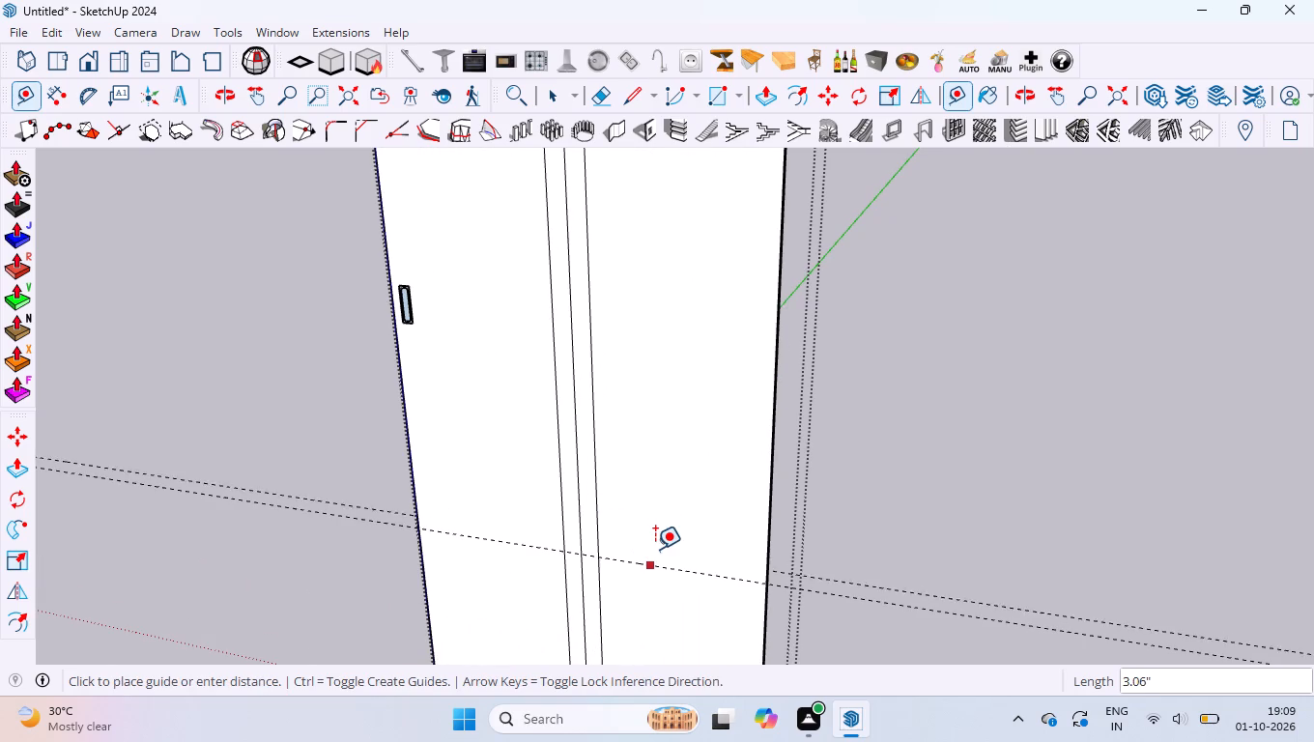
{"action": "type", "text": "4\""}
{"action": "key", "text": "Return"}
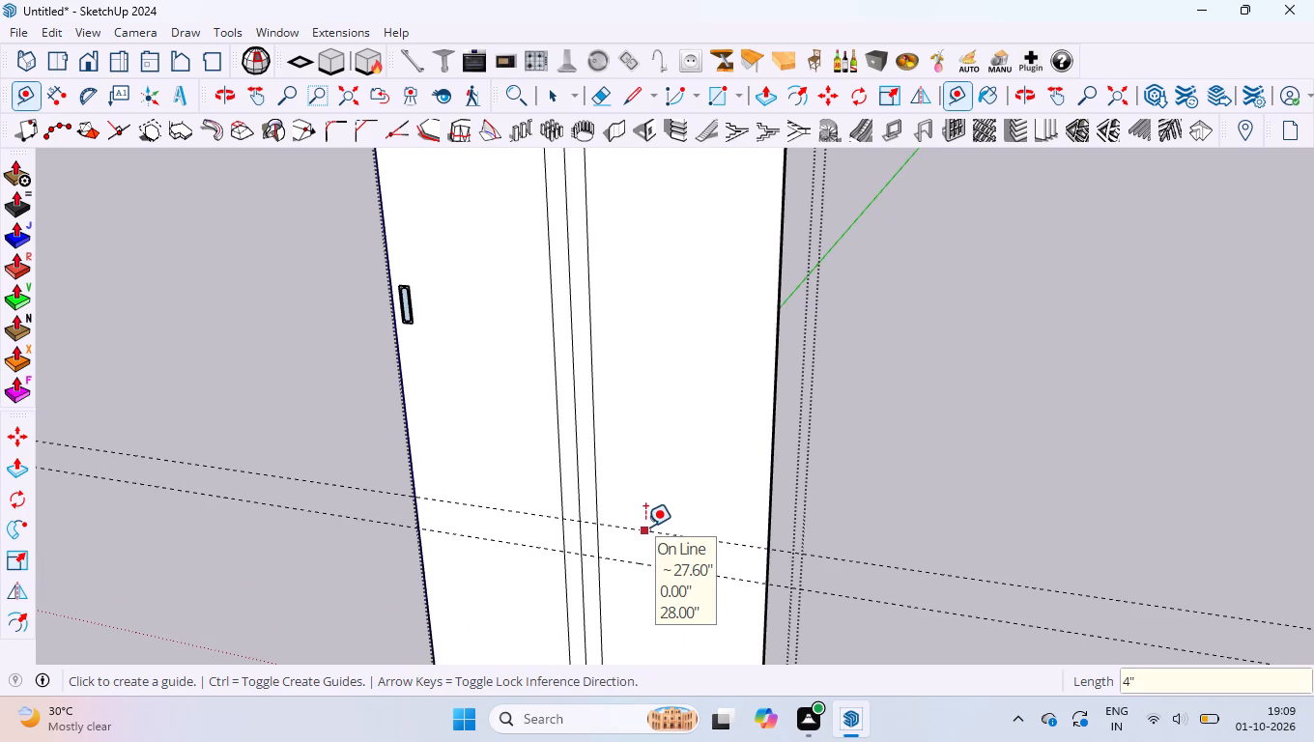
Draw a 24" high, about 18.29" wide rectangle on each side of the door's centre strip, below the lower guide.
{"action": "scroll", "coordinate": [650, 388], "scroll_direction": "down", "scroll_amount": 4}
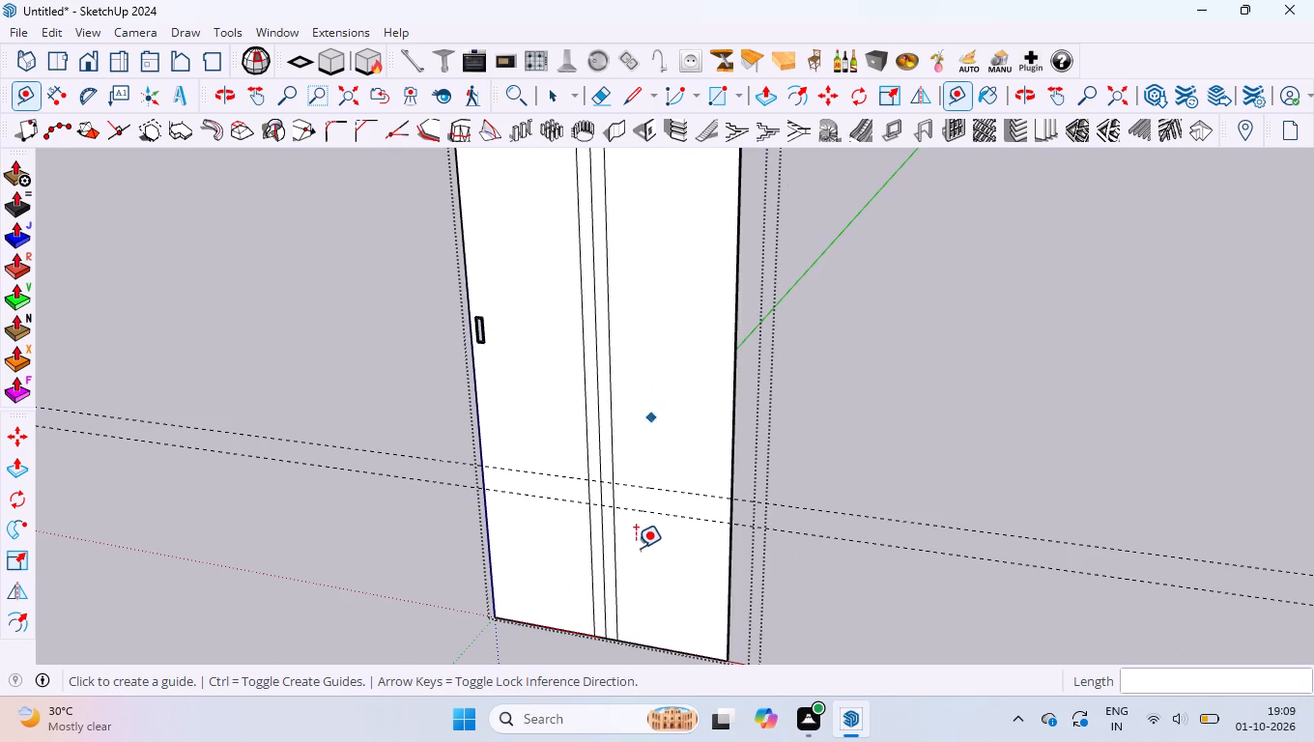
{"action": "key", "text": "r"}
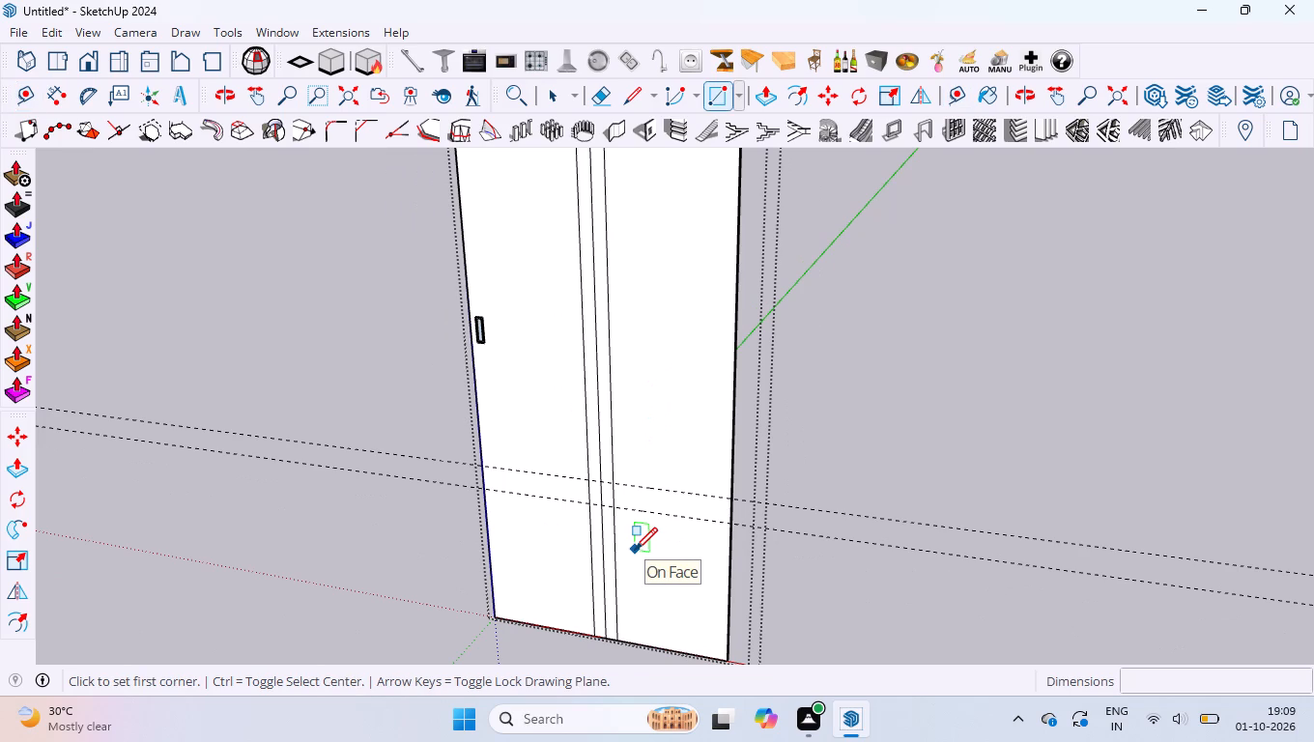
{"action": "left_click", "coordinate": [487, 494]}
{"action": "left_click", "coordinate": [589, 641]}
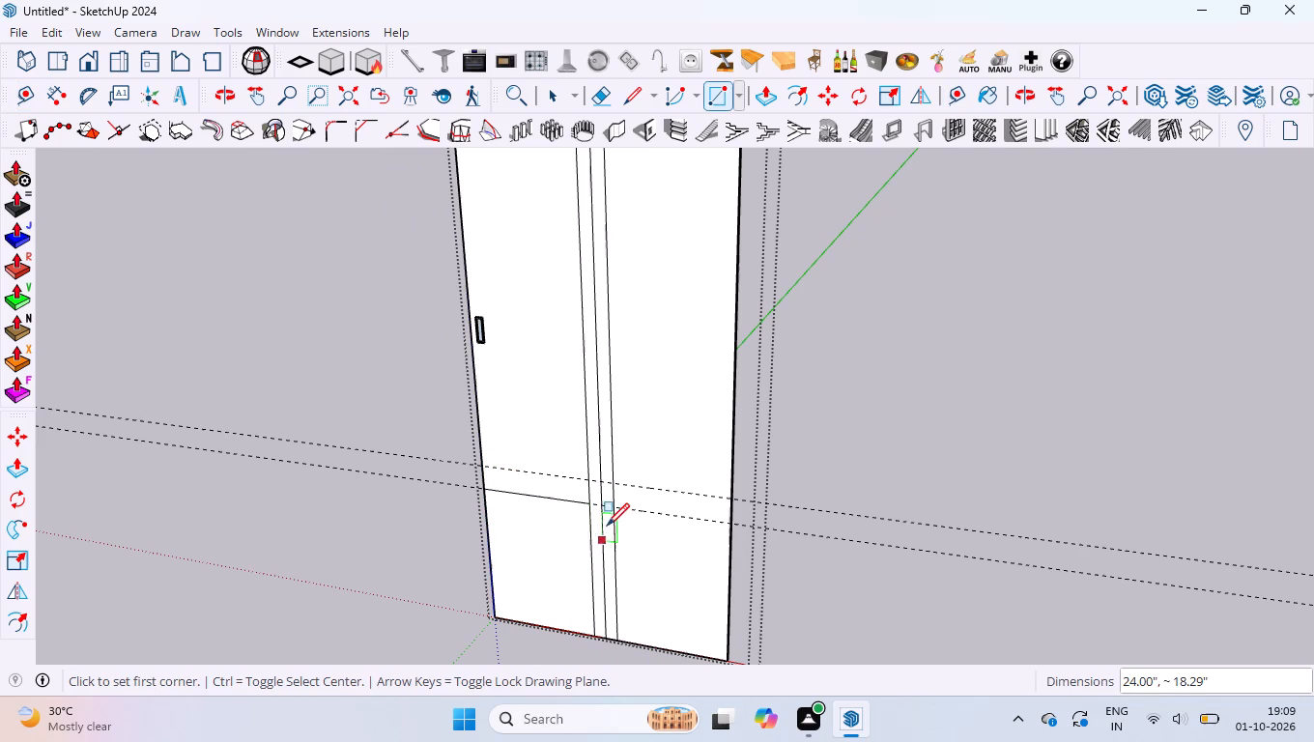
{"action": "left_click", "coordinate": [613, 508]}
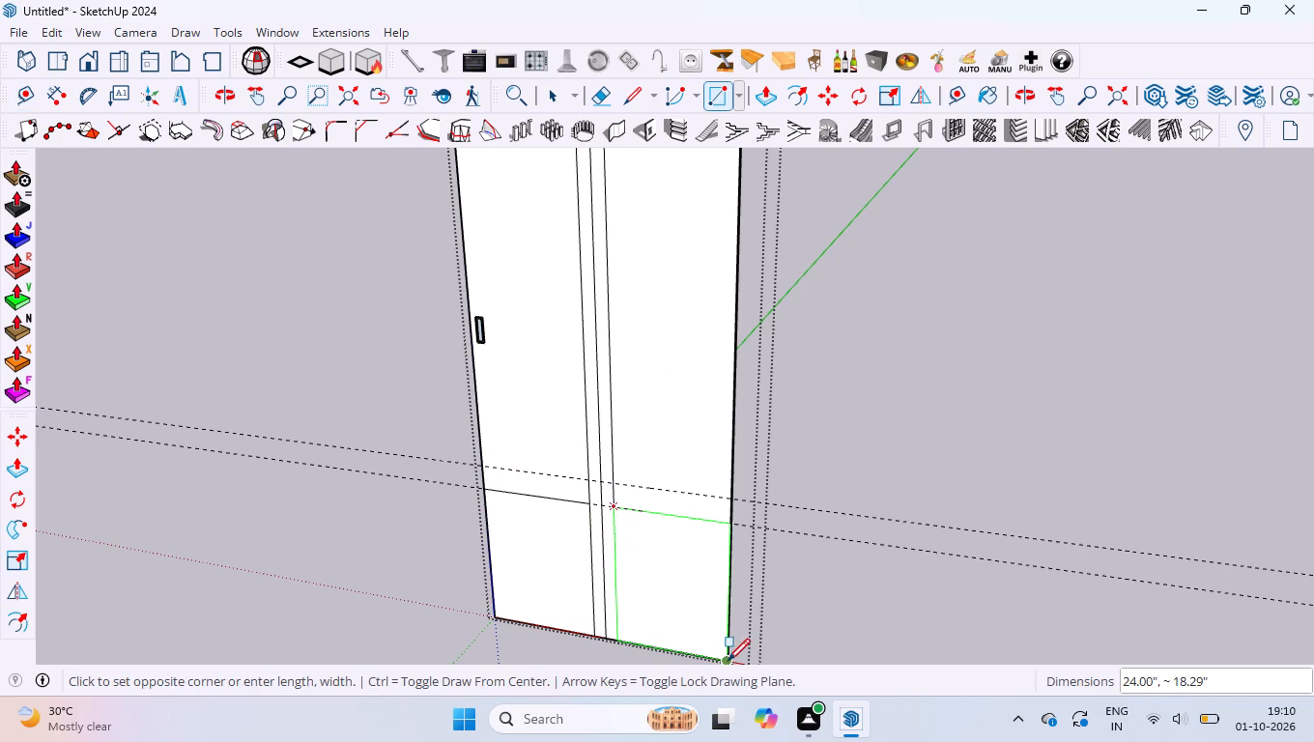
{"action": "left_click", "coordinate": [728, 661]}
Draw an about 18.29" wide rectangle on each side of the centre strip, from the upper guide to the door's top edge.
{"action": "left_click", "coordinate": [614, 482]}
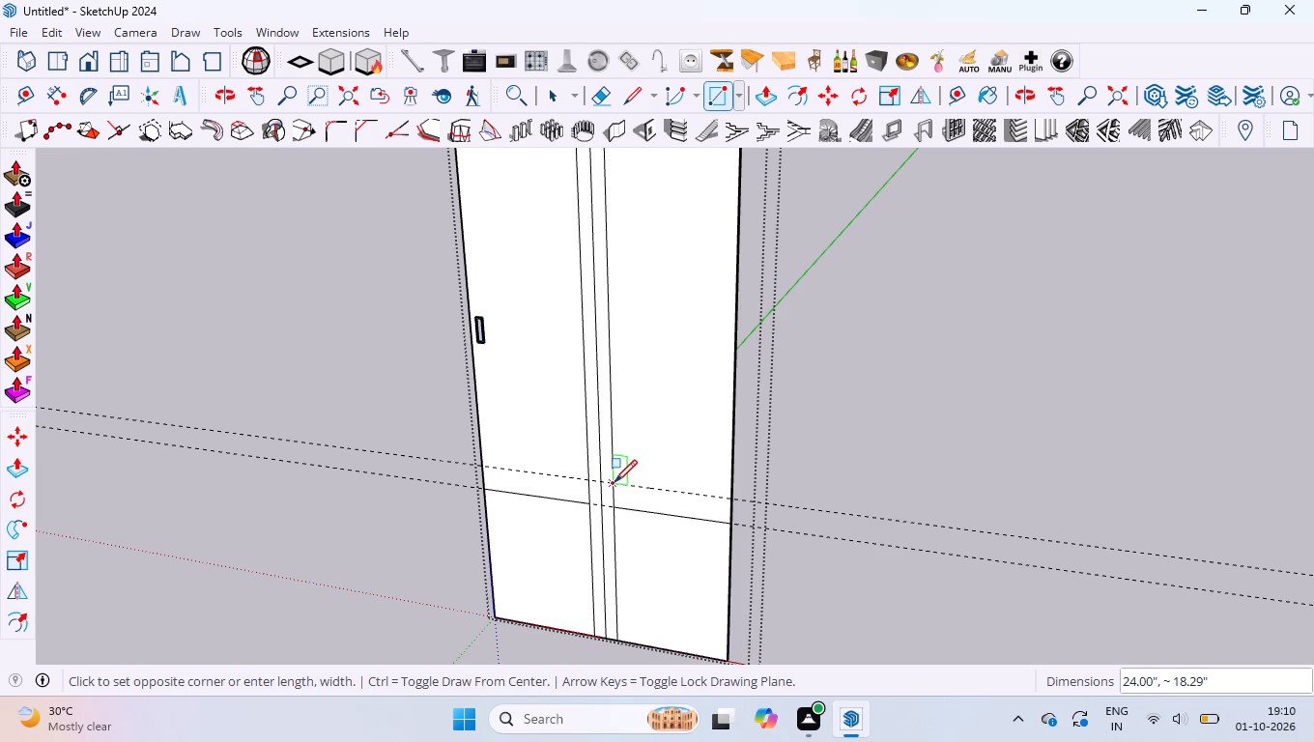
{"action": "scroll", "coordinate": [614, 482], "scroll_direction": "down", "scroll_amount": 4}
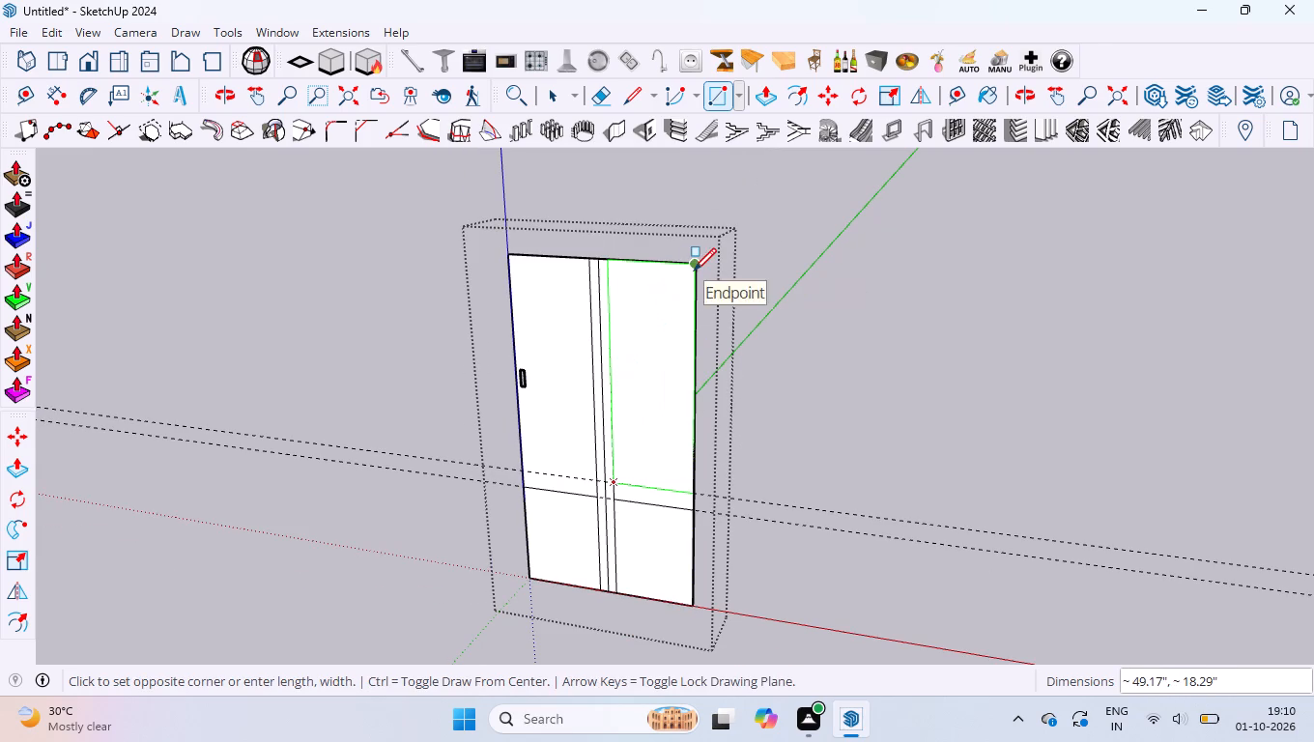
{"action": "left_click", "coordinate": [694, 271]}
{"action": "left_click", "coordinate": [595, 482]}
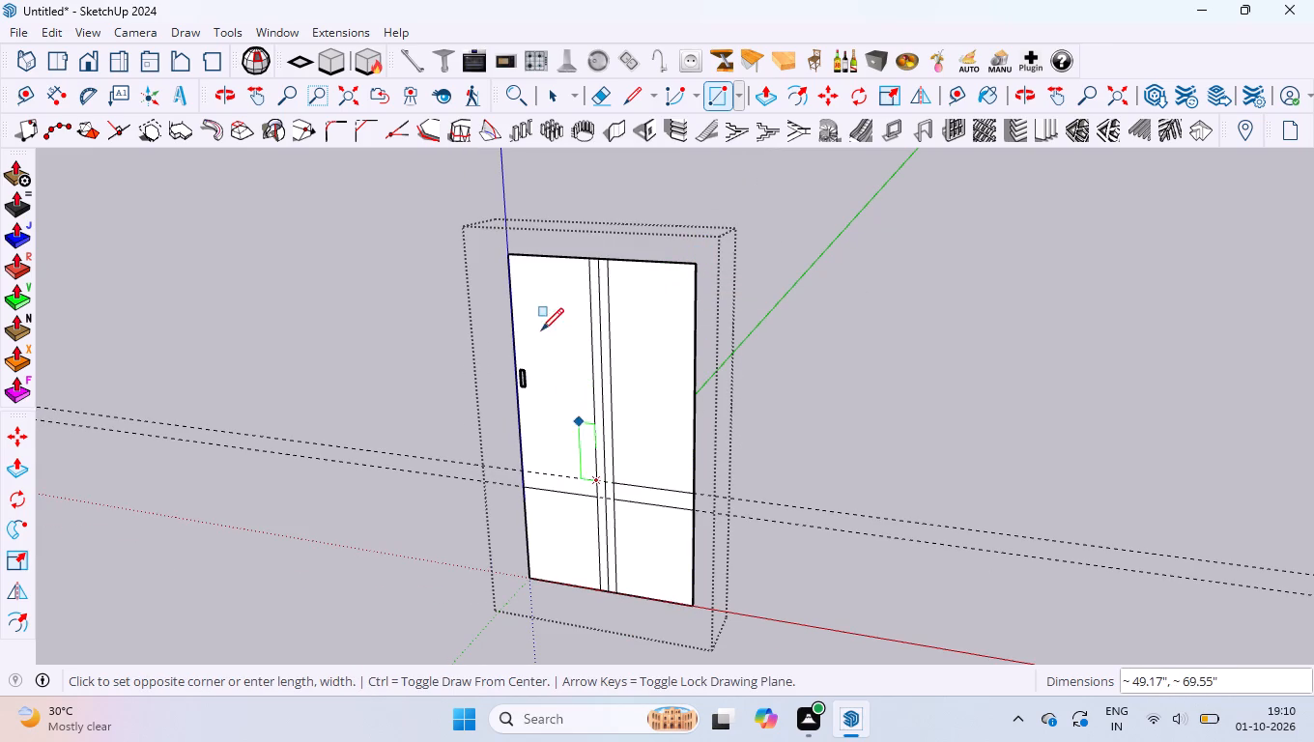
{"action": "left_click", "coordinate": [505, 259]}
{"action": "scroll", "coordinate": [584, 514], "scroll_direction": "up", "scroll_amount": 3}
{"action": "middle_click_drag", "start_coordinate": [584, 514], "coordinate": [733, 508]}
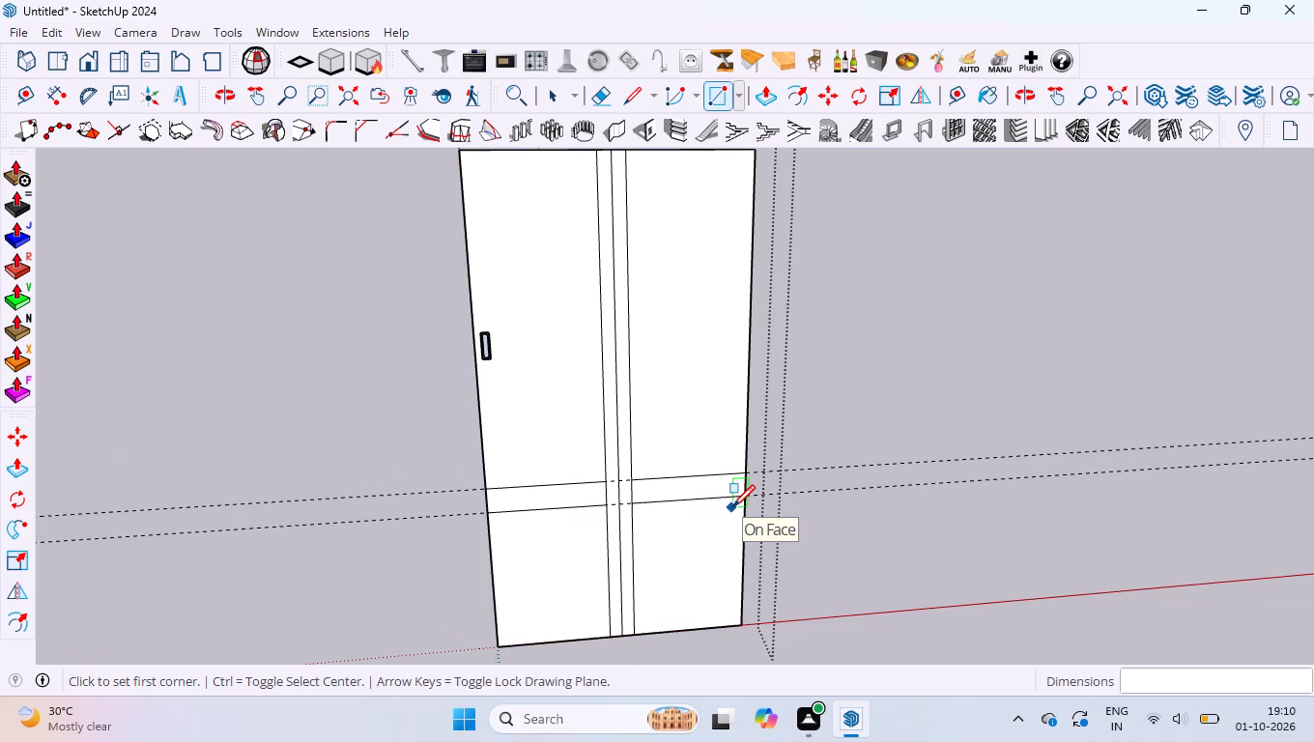
Erase the door's centre line, keeping the two edges of the 4" vertical strip.
{"action": "key", "text": "space"}
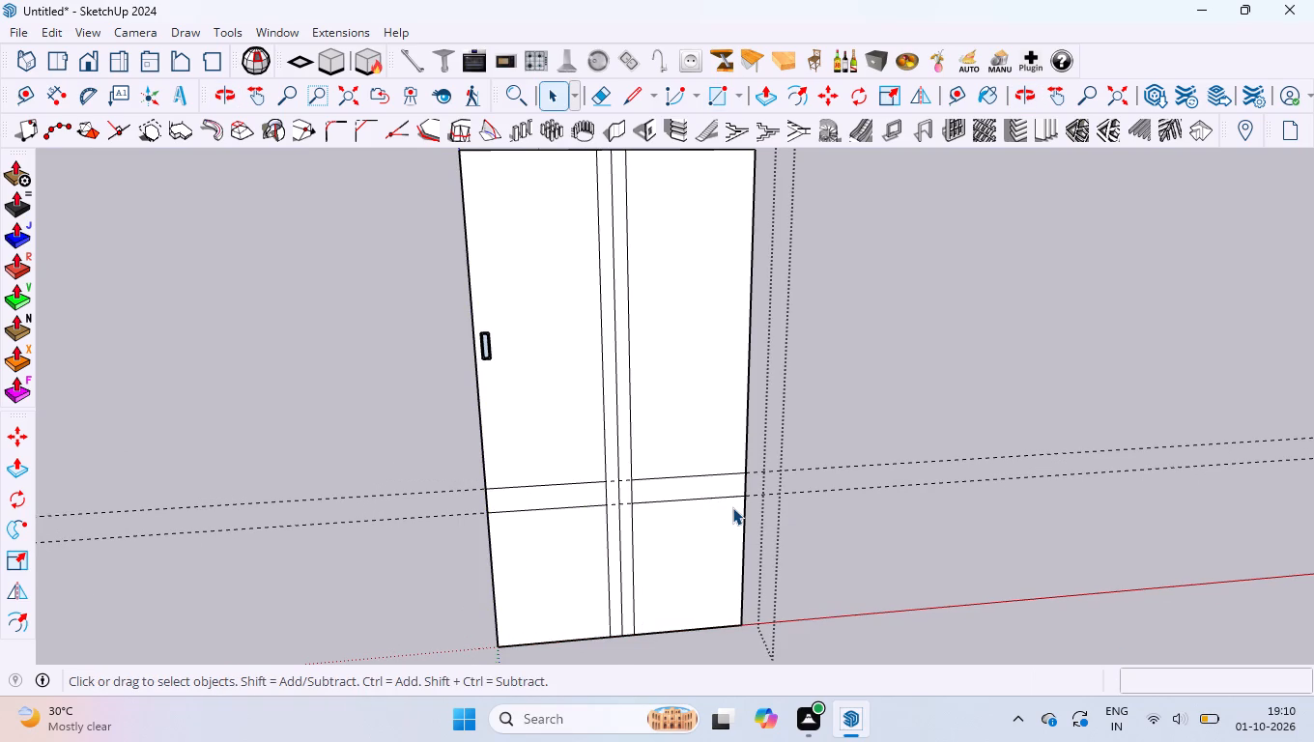
{"action": "scroll", "coordinate": [748, 349], "scroll_direction": "up", "scroll_amount": 6}
{"action": "key", "text": "e"}
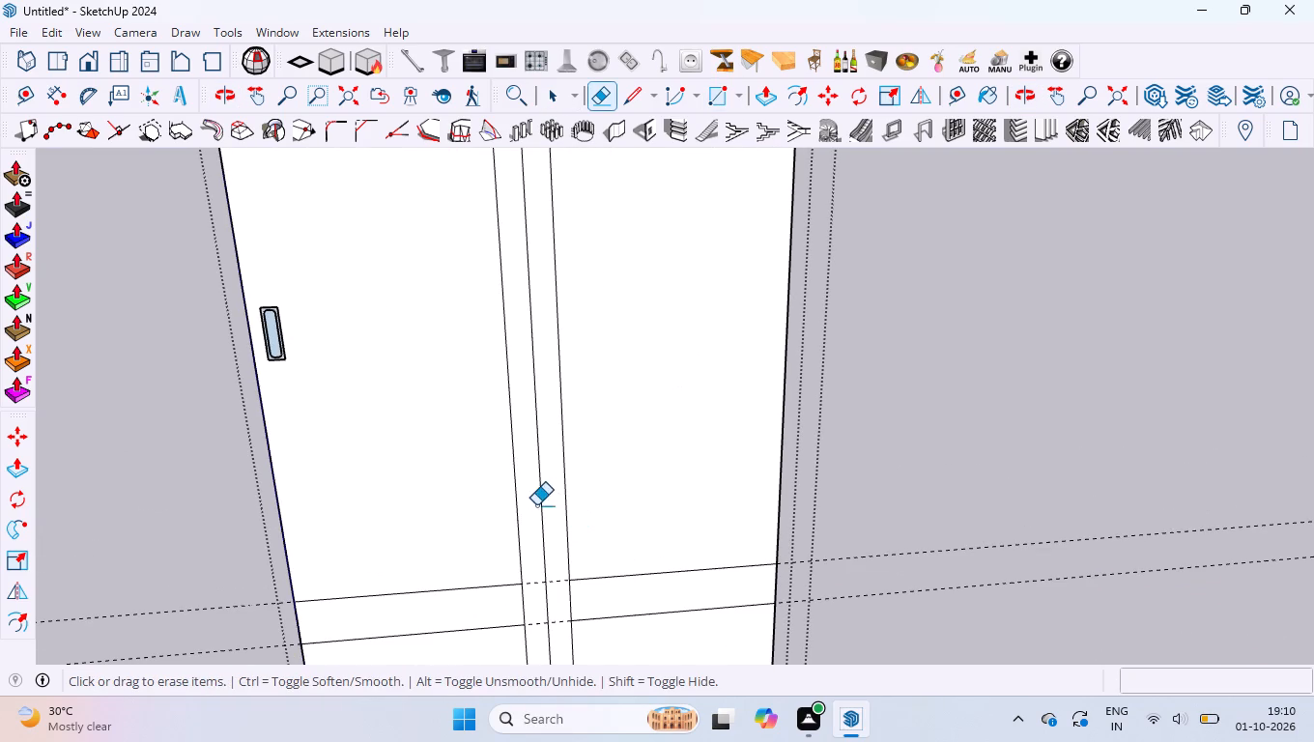
{"action": "left_click_drag", "start_coordinate": [536, 505], "coordinate": [563, 499]}
{"action": "key", "text": "ctrl+z"}
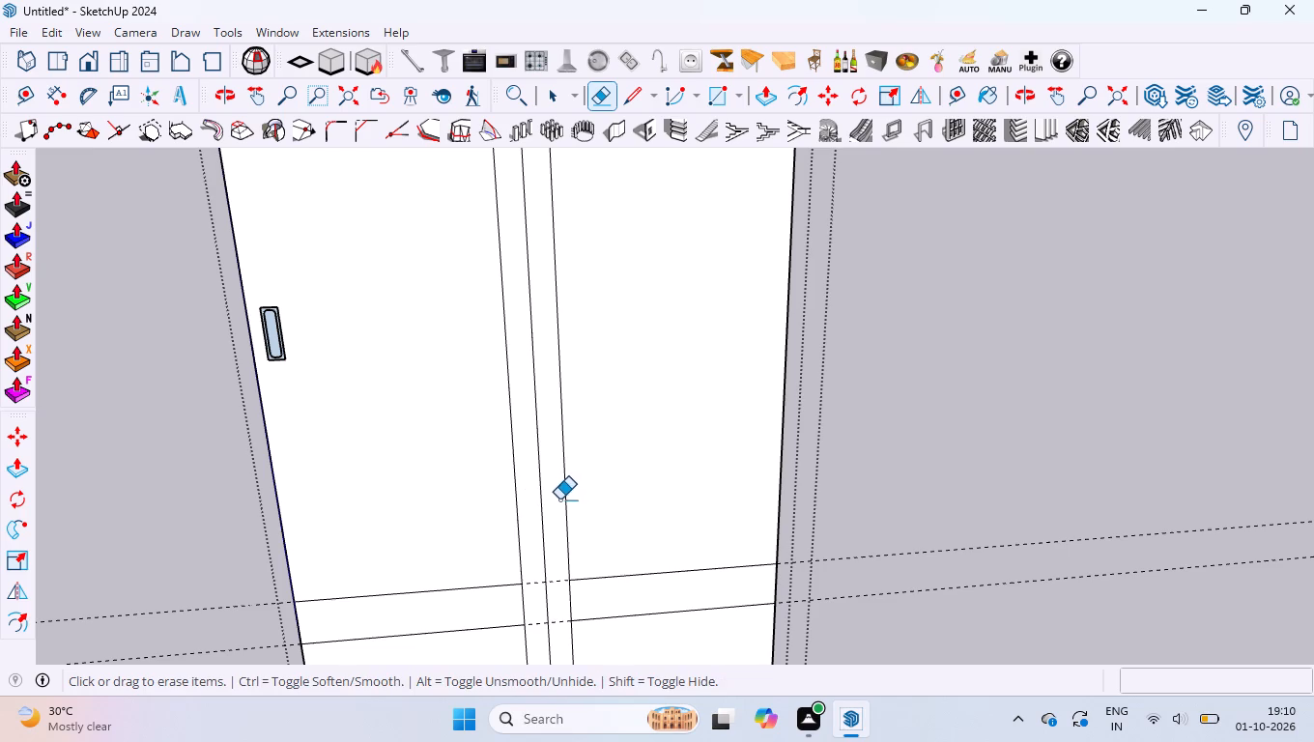
{"action": "left_click_drag", "start_coordinate": [528, 496], "coordinate": [543, 491]}
{"action": "key", "text": "space"}
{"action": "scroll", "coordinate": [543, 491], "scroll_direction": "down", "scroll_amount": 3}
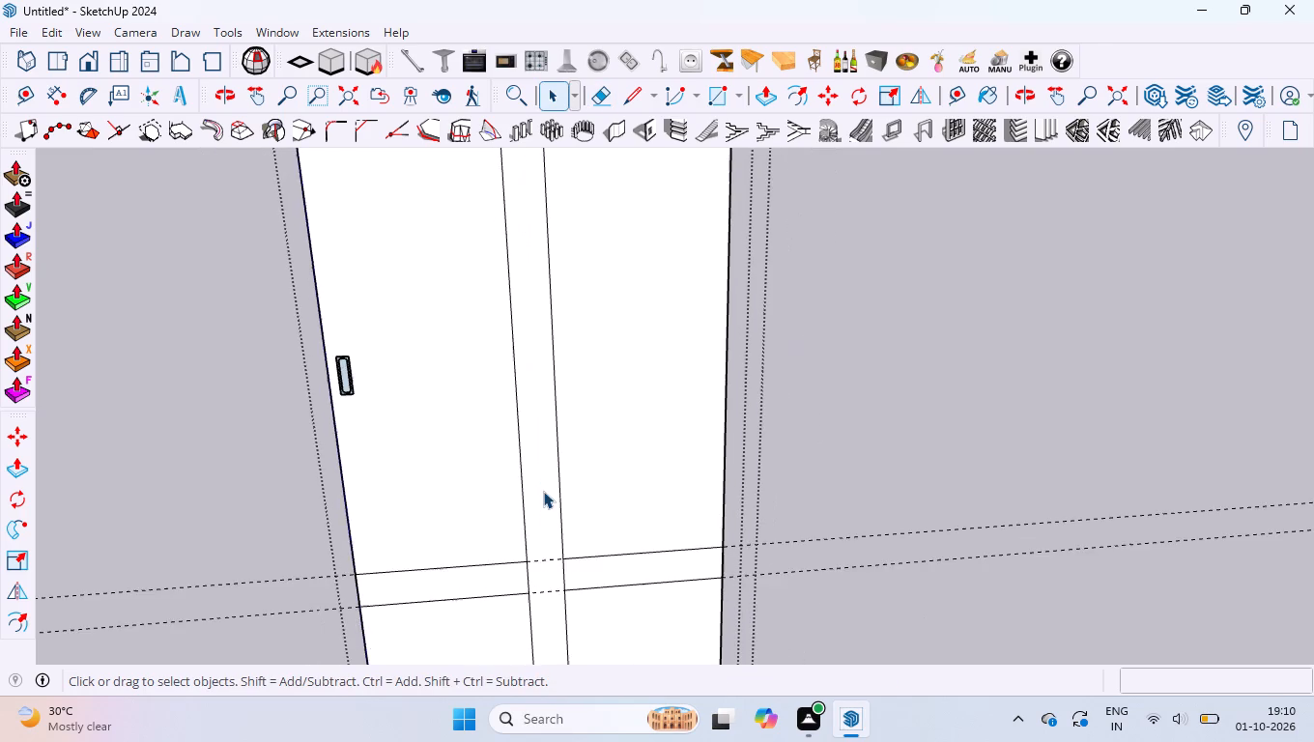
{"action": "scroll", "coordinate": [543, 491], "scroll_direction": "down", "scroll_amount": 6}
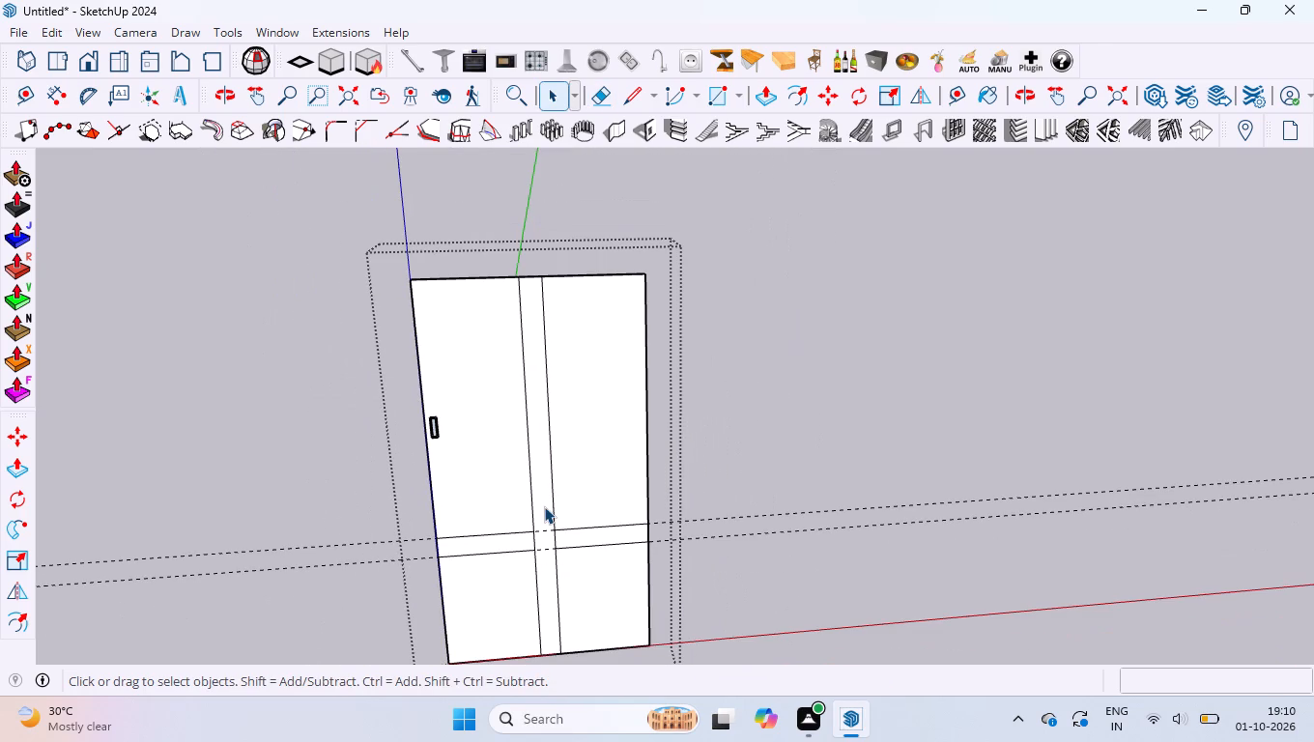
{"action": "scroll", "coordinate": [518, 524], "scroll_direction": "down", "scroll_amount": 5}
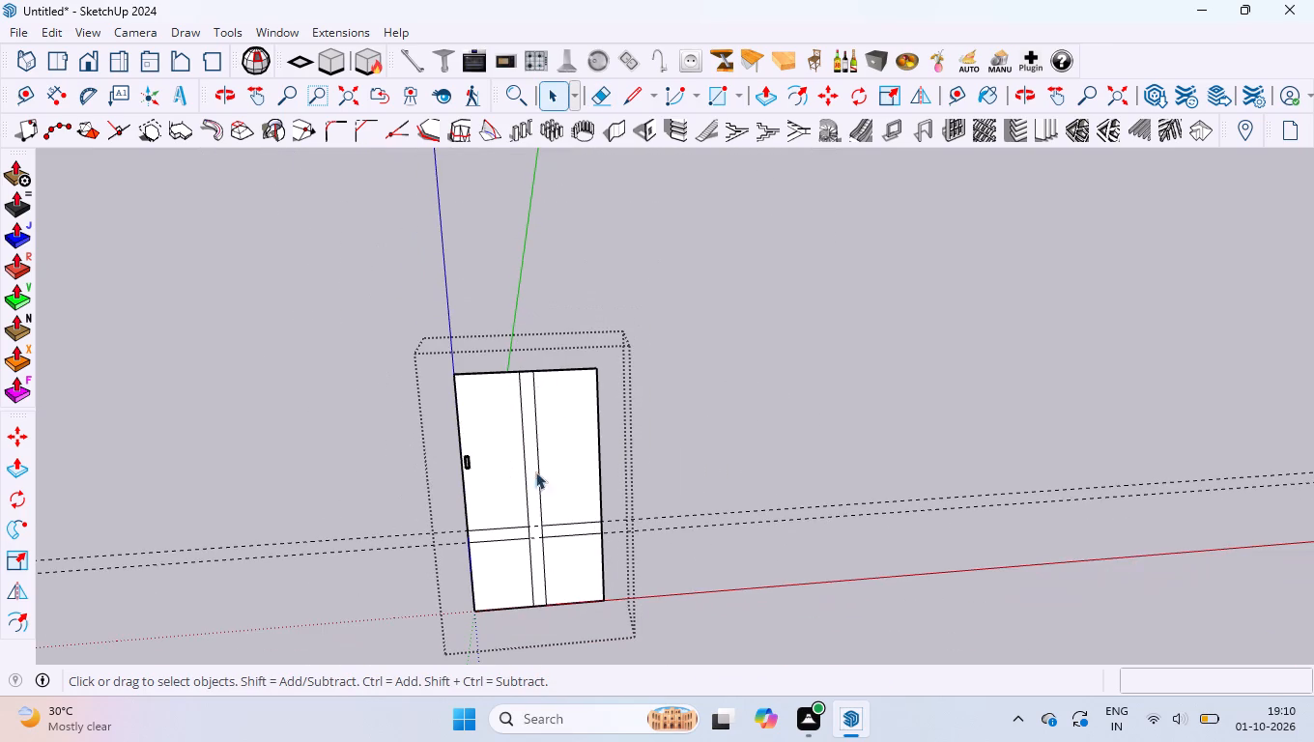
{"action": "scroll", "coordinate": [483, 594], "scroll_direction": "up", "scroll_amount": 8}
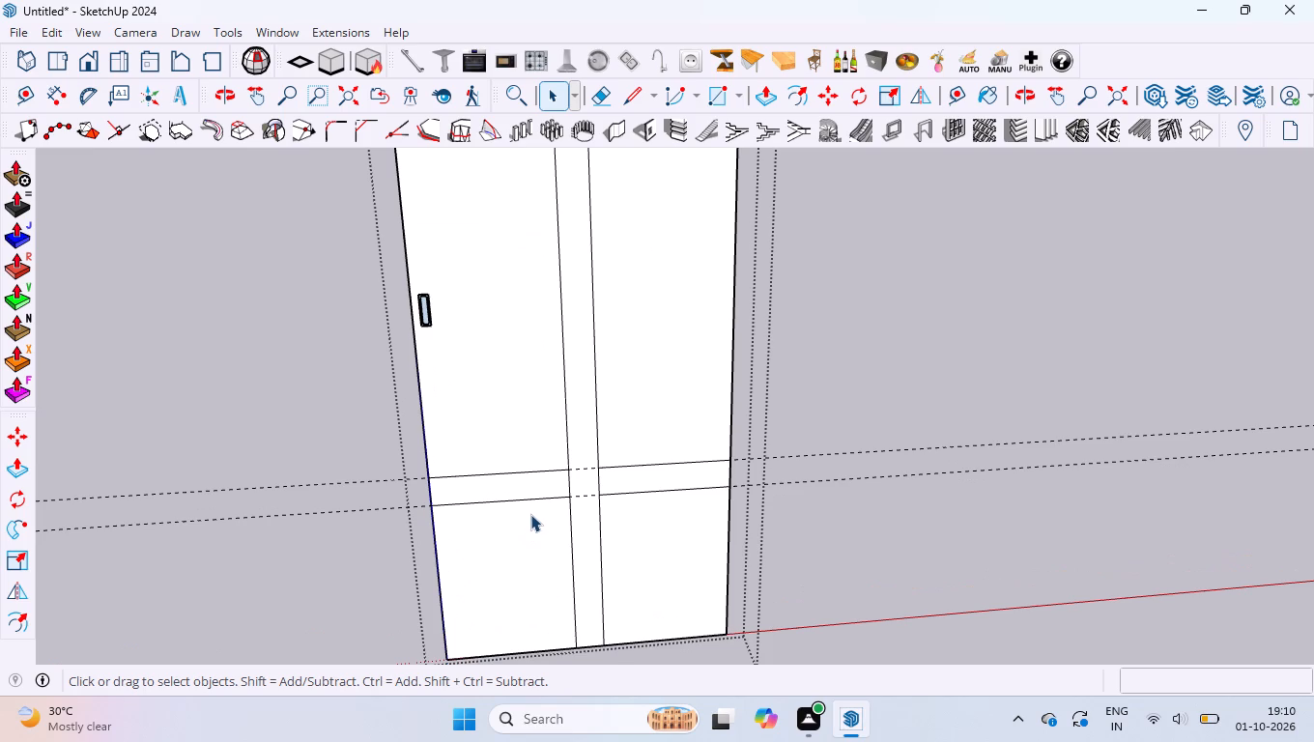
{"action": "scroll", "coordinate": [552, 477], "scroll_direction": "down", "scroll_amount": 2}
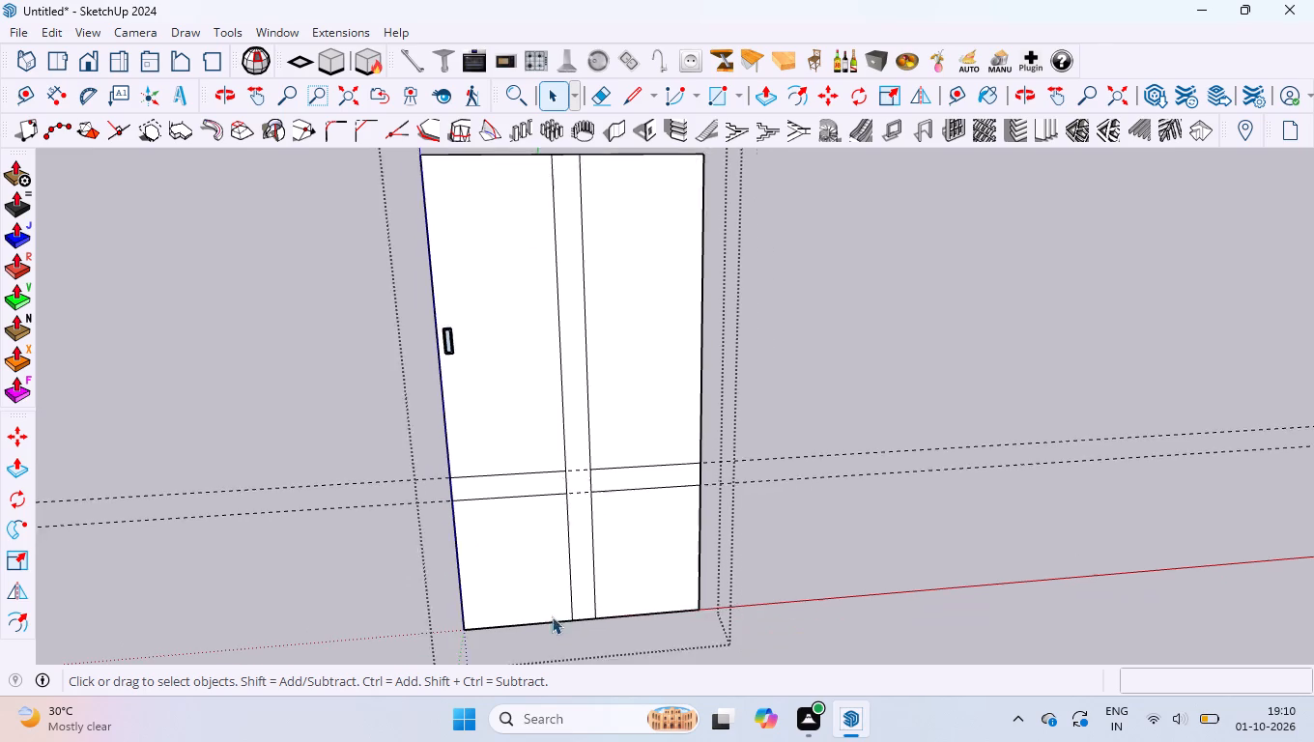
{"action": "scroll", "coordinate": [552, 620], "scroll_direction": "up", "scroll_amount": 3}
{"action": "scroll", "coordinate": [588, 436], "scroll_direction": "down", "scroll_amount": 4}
Start the 2 Point Arc tool and set its number of sides to 60.
{"action": "scroll", "coordinate": [528, 277], "scroll_direction": "up", "scroll_amount": 6}
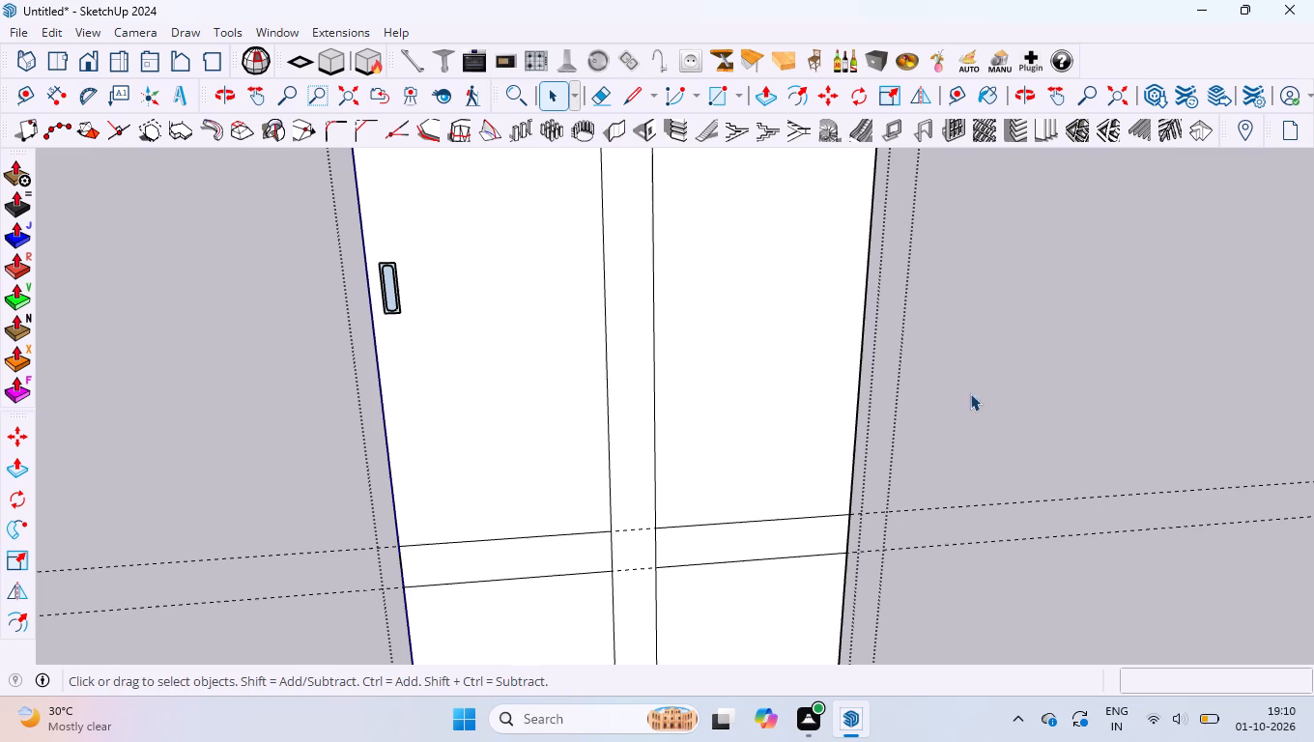
{"action": "left_click", "coordinate": [696, 95]}
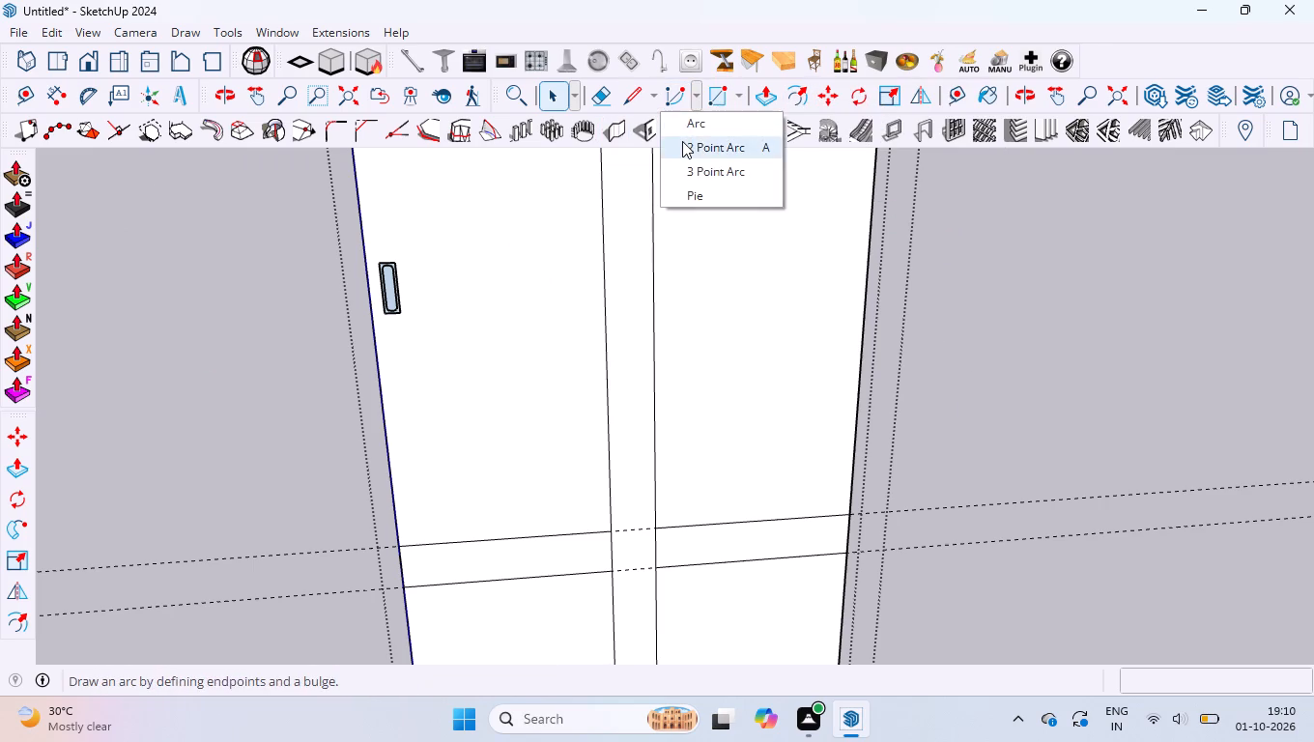
{"action": "left_click", "coordinate": [682, 141]}
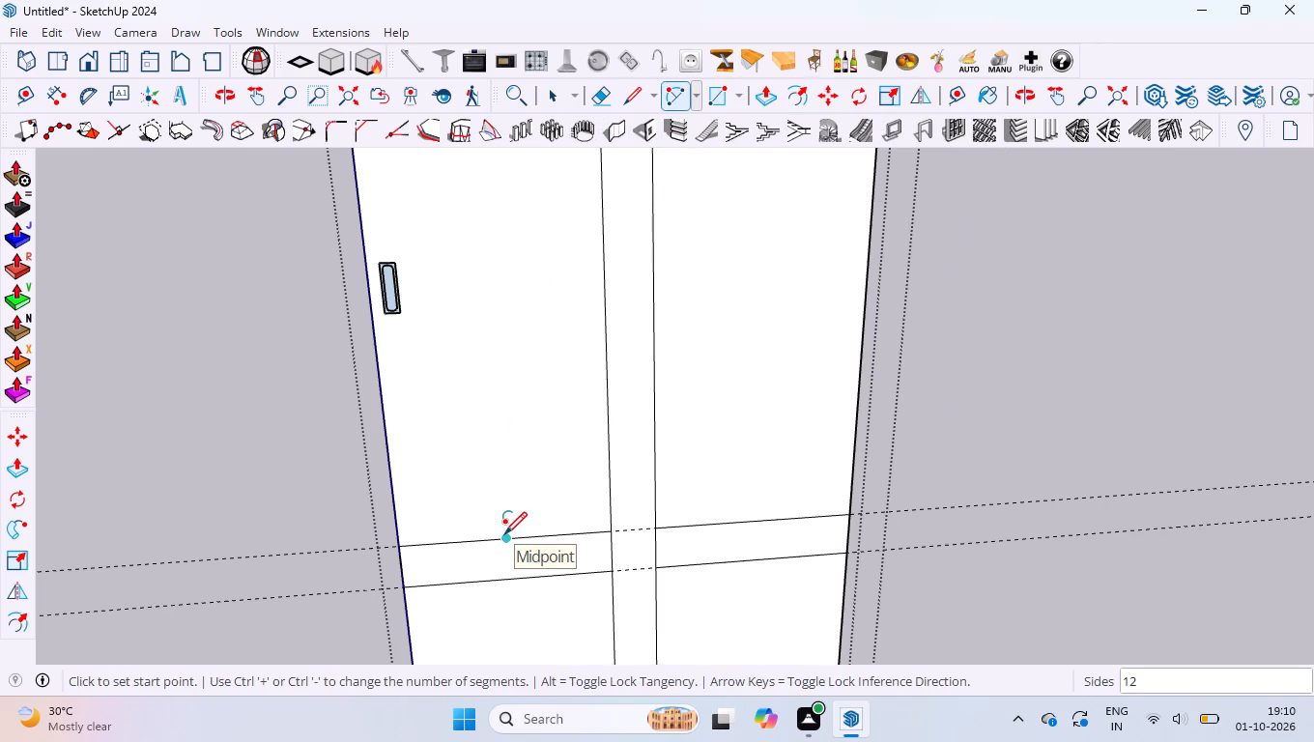
{"action": "type", "text": "60"}
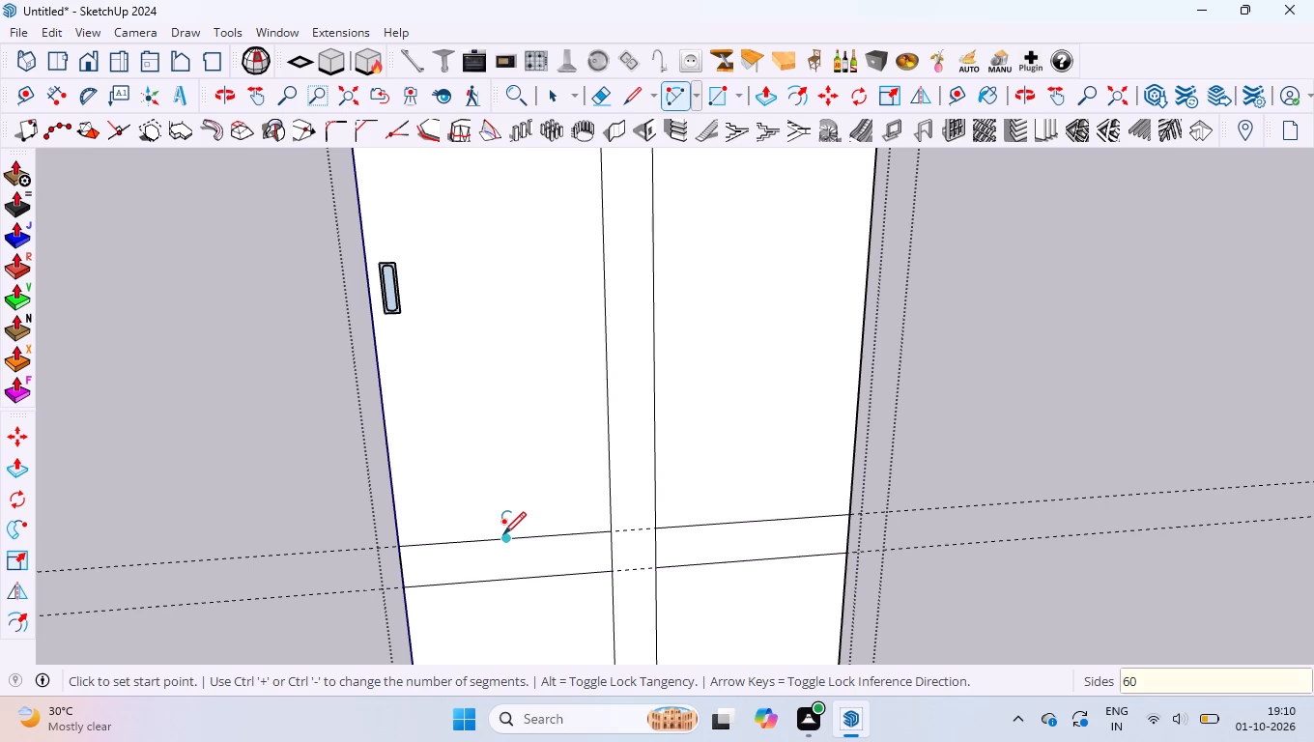
{"action": "key", "text": "Return"}
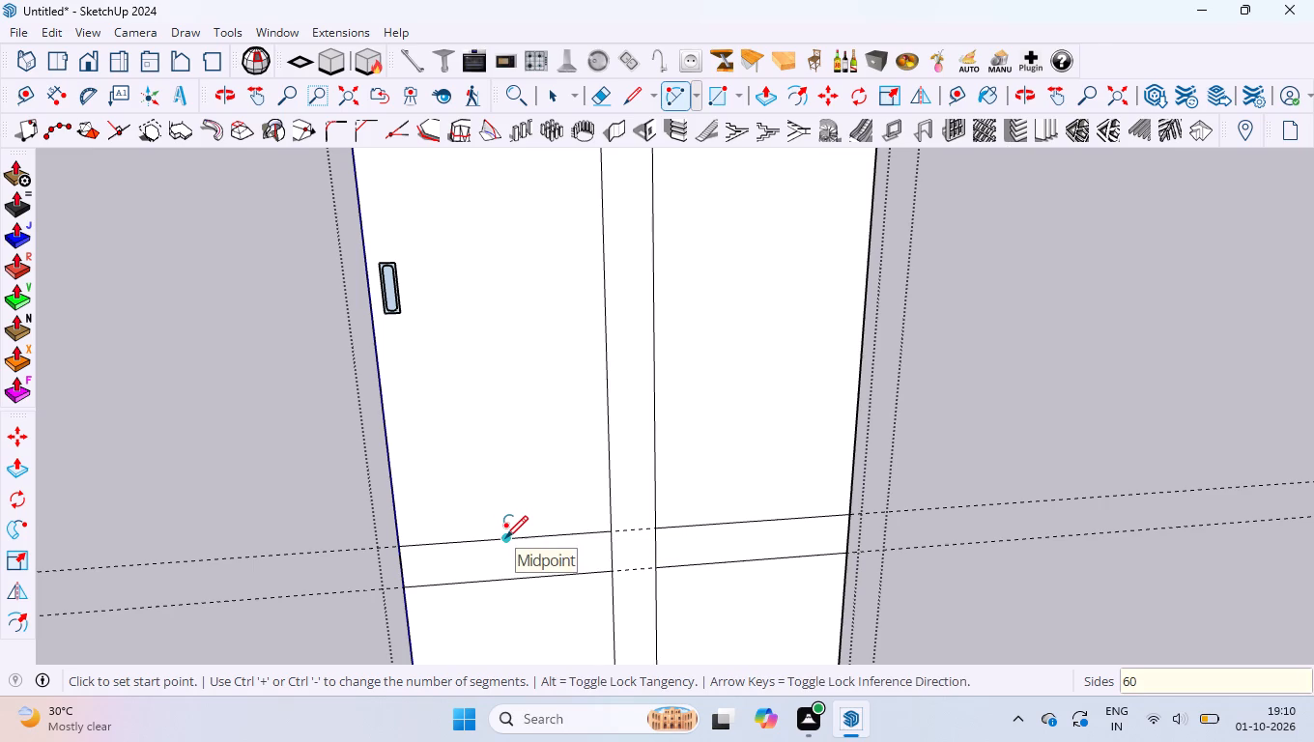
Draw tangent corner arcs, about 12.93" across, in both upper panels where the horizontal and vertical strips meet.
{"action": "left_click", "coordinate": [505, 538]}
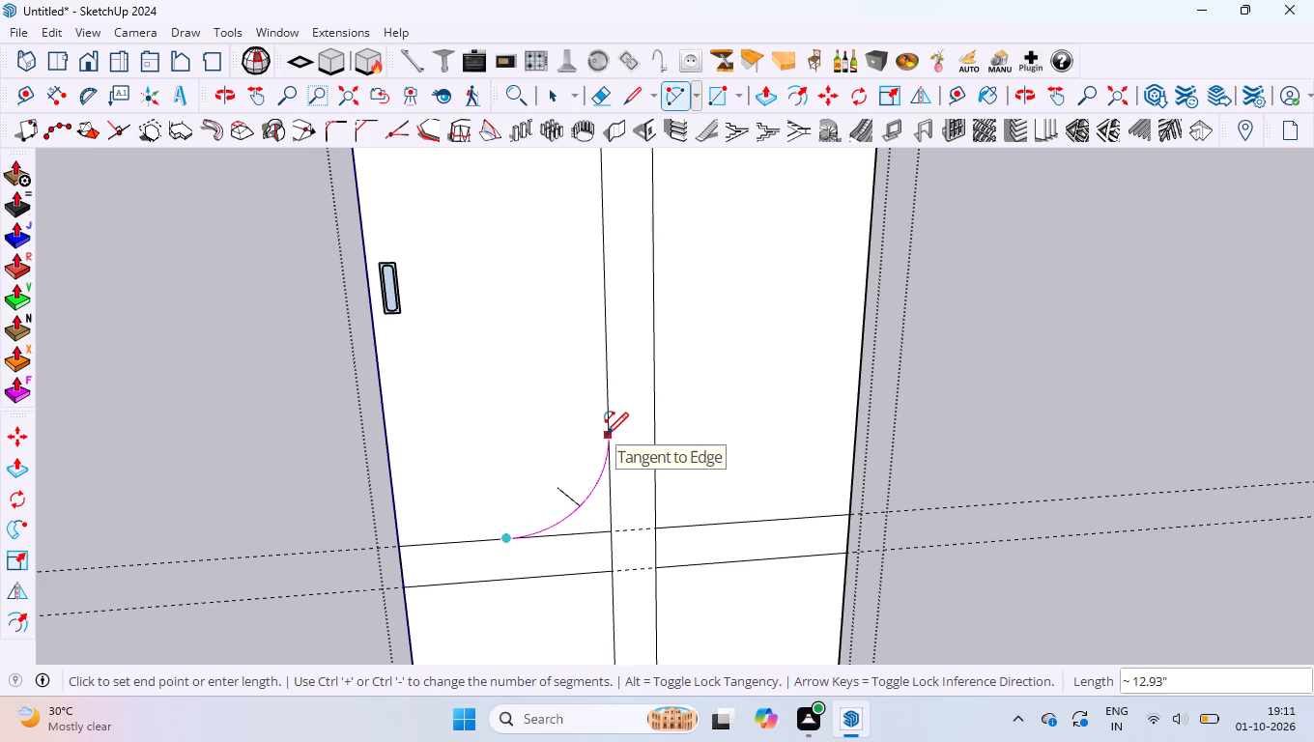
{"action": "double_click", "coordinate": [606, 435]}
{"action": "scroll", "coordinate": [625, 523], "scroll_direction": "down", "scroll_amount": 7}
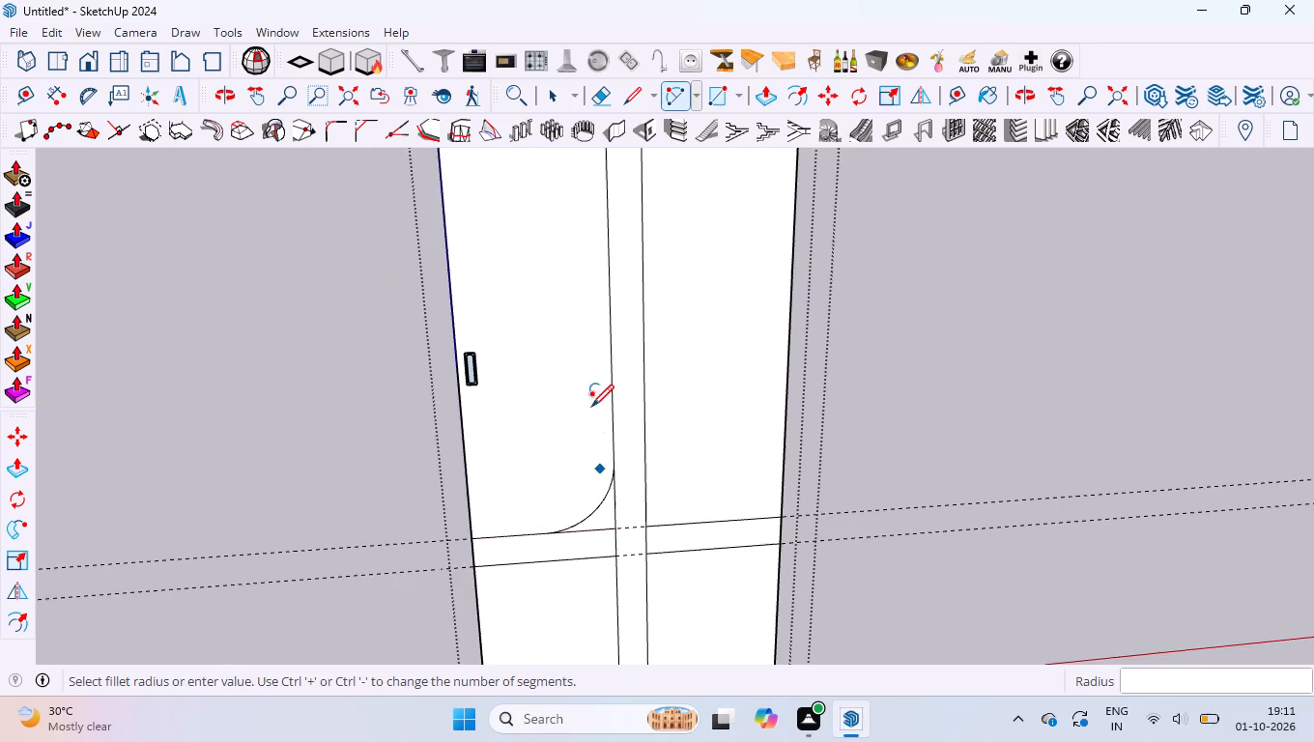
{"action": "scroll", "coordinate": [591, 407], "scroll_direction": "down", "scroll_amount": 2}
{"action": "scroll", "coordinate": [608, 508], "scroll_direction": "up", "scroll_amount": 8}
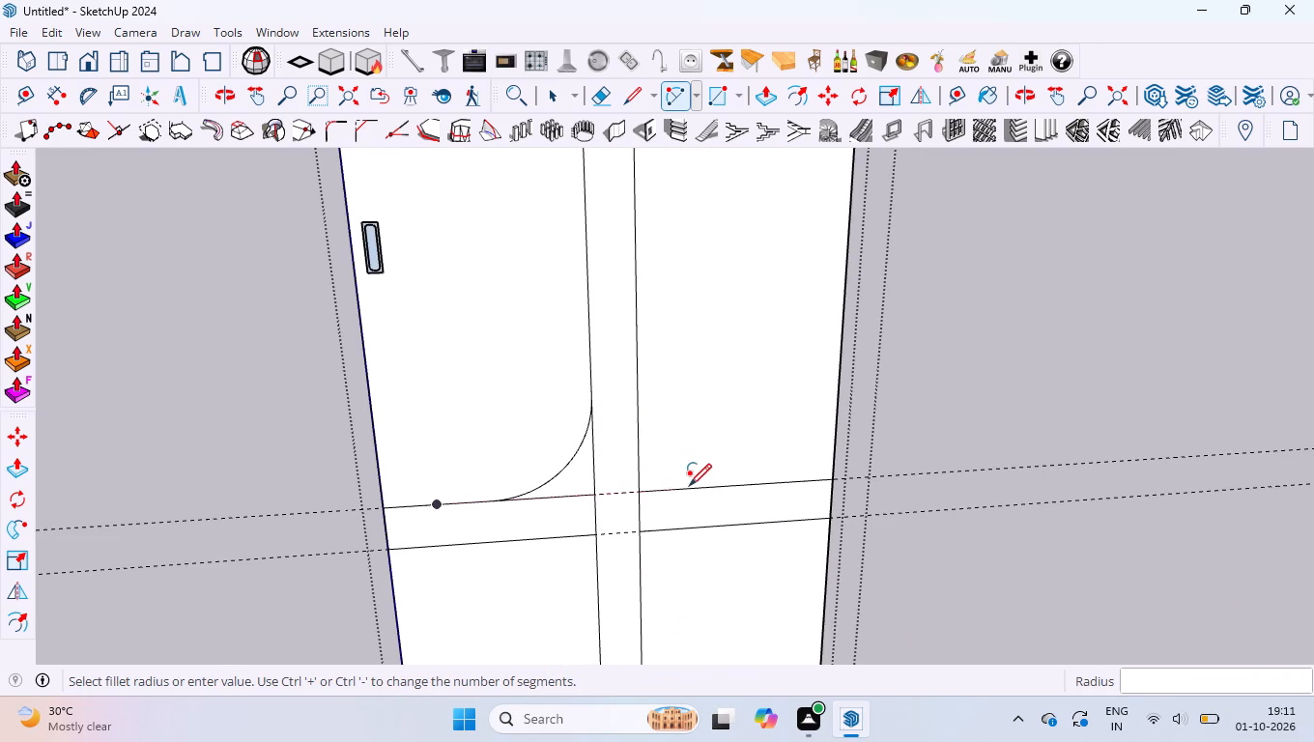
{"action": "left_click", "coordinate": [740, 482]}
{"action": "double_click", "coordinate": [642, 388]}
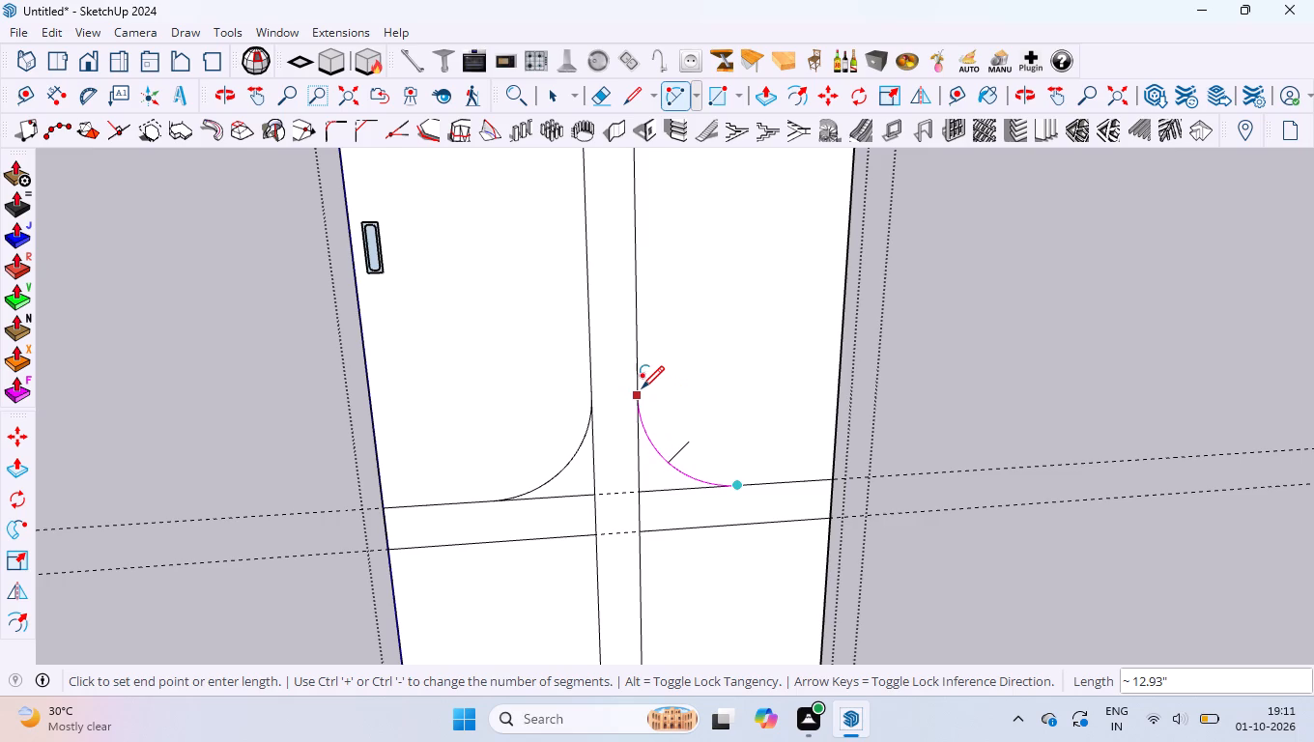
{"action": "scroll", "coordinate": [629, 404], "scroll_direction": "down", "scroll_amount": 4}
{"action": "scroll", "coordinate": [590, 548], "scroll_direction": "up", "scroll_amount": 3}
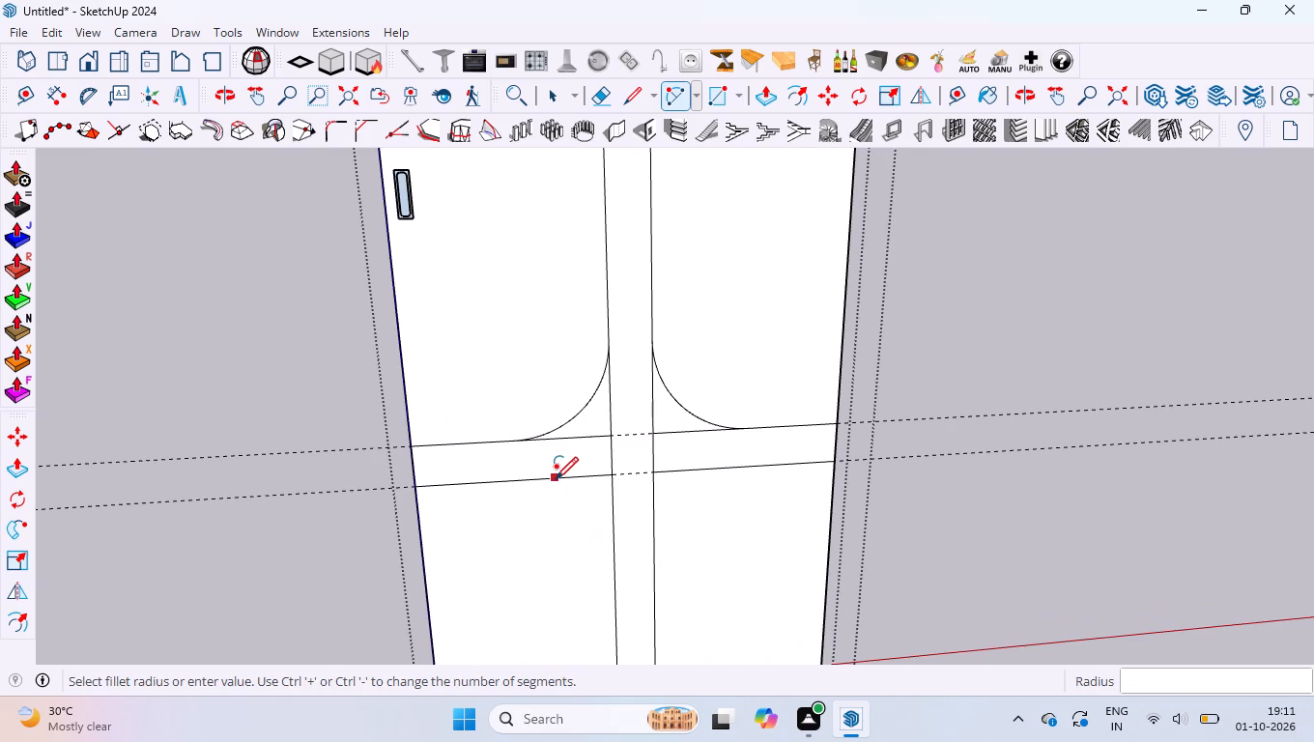
Draw tangent arcs, about 12.93" across, at the inner top corners of both lower panels, starting from their top edges' midpoints.
{"action": "left_click", "coordinate": [523, 481]}
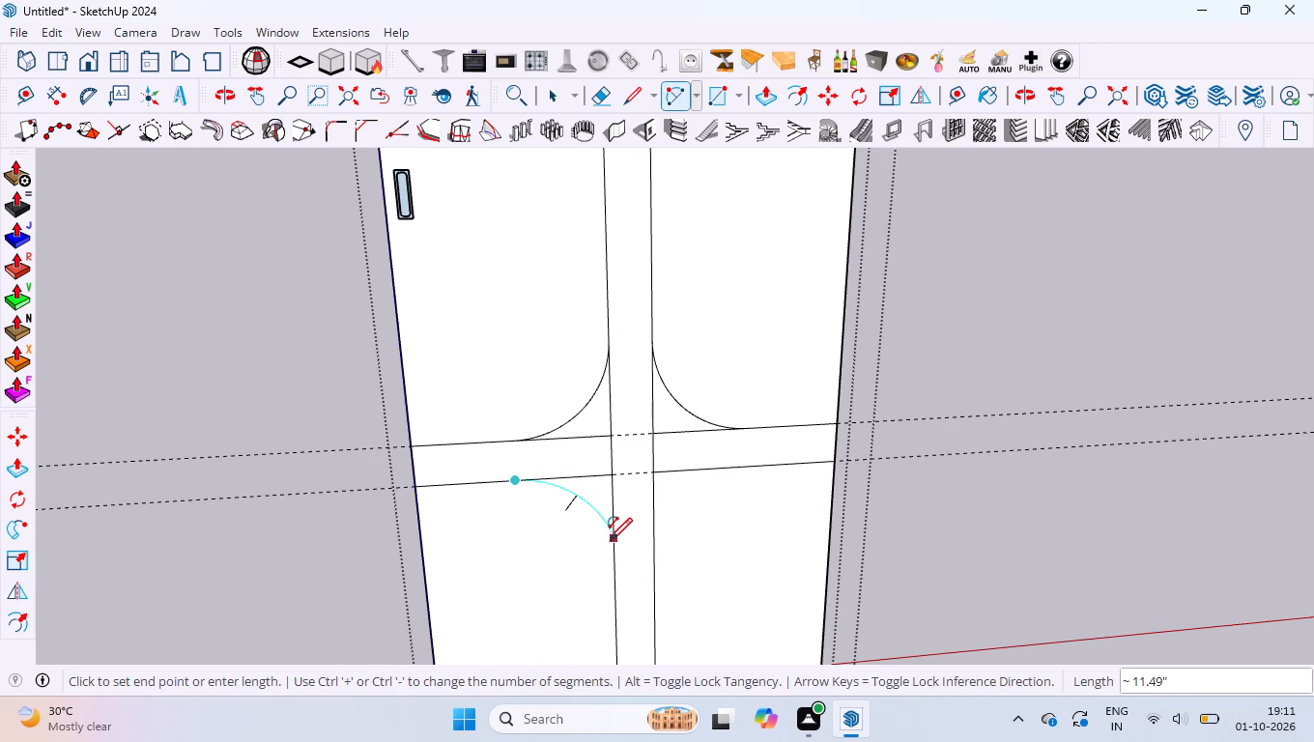
{"action": "double_click", "coordinate": [610, 556]}
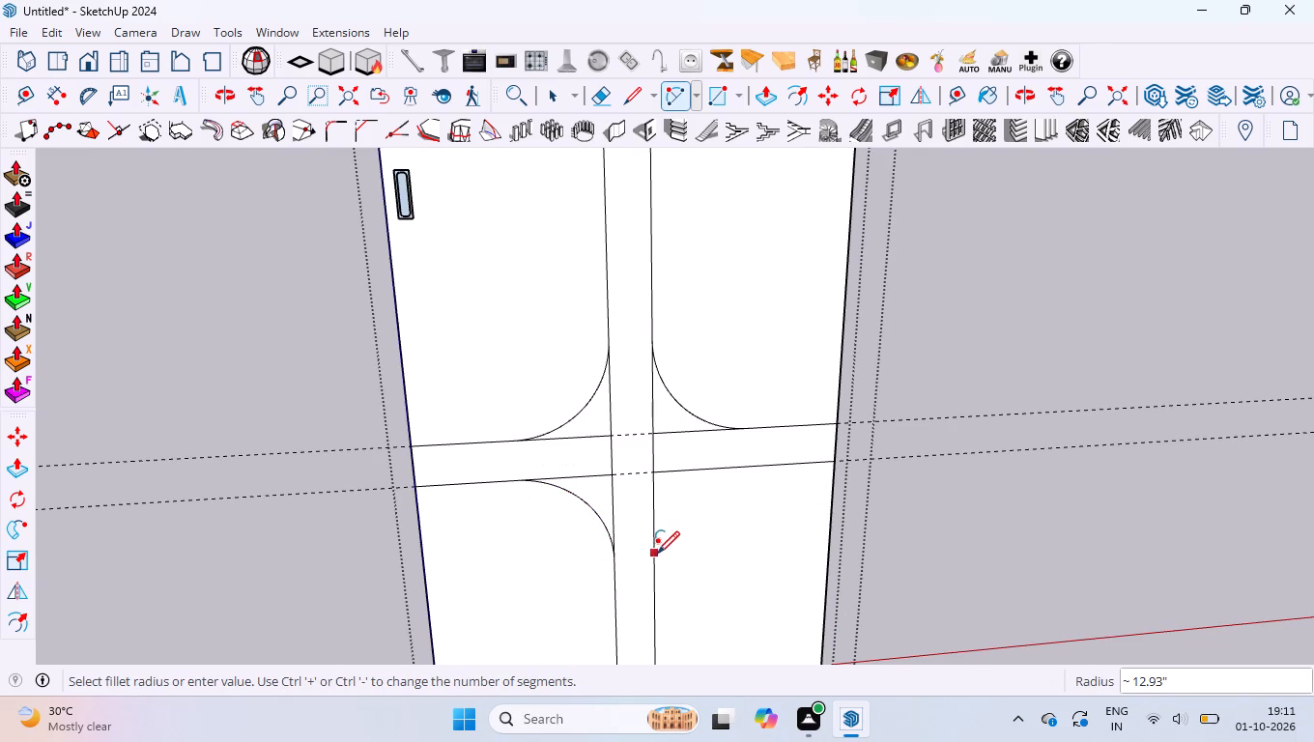
{"action": "left_click", "coordinate": [740, 467]}
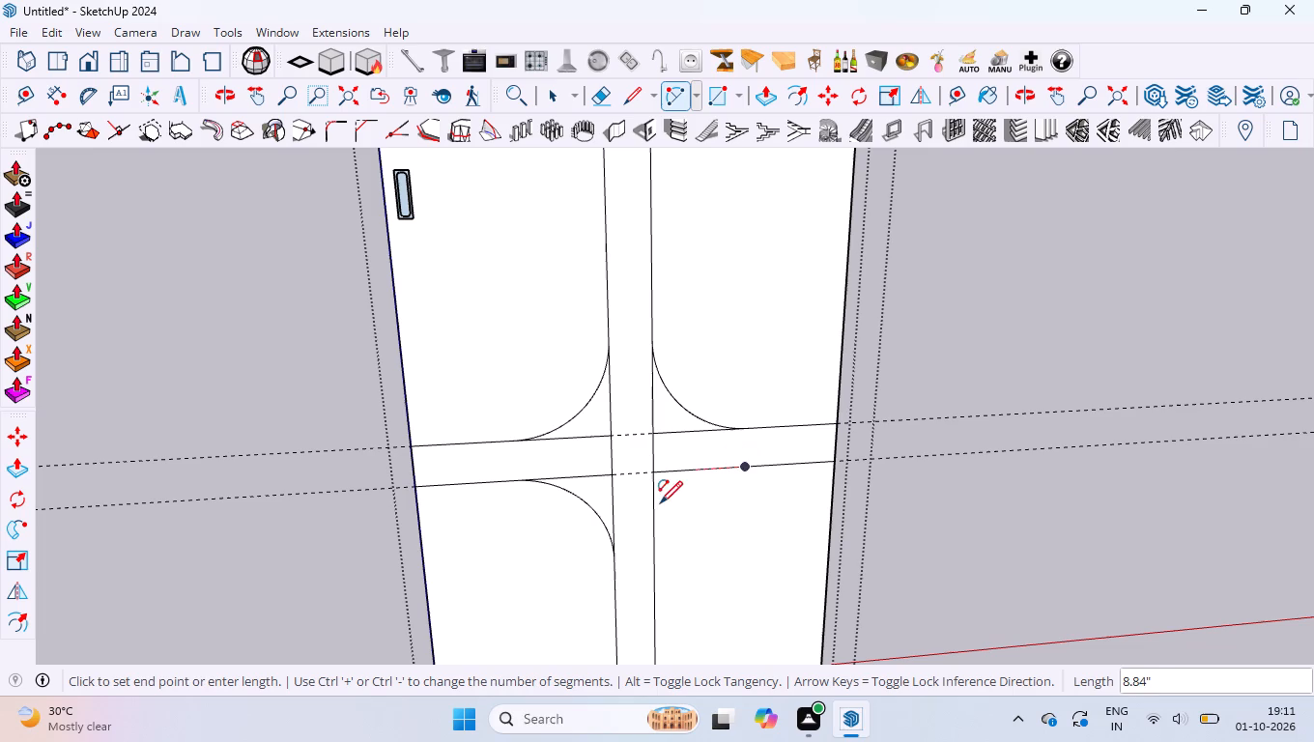
{"action": "double_click", "coordinate": [652, 553]}
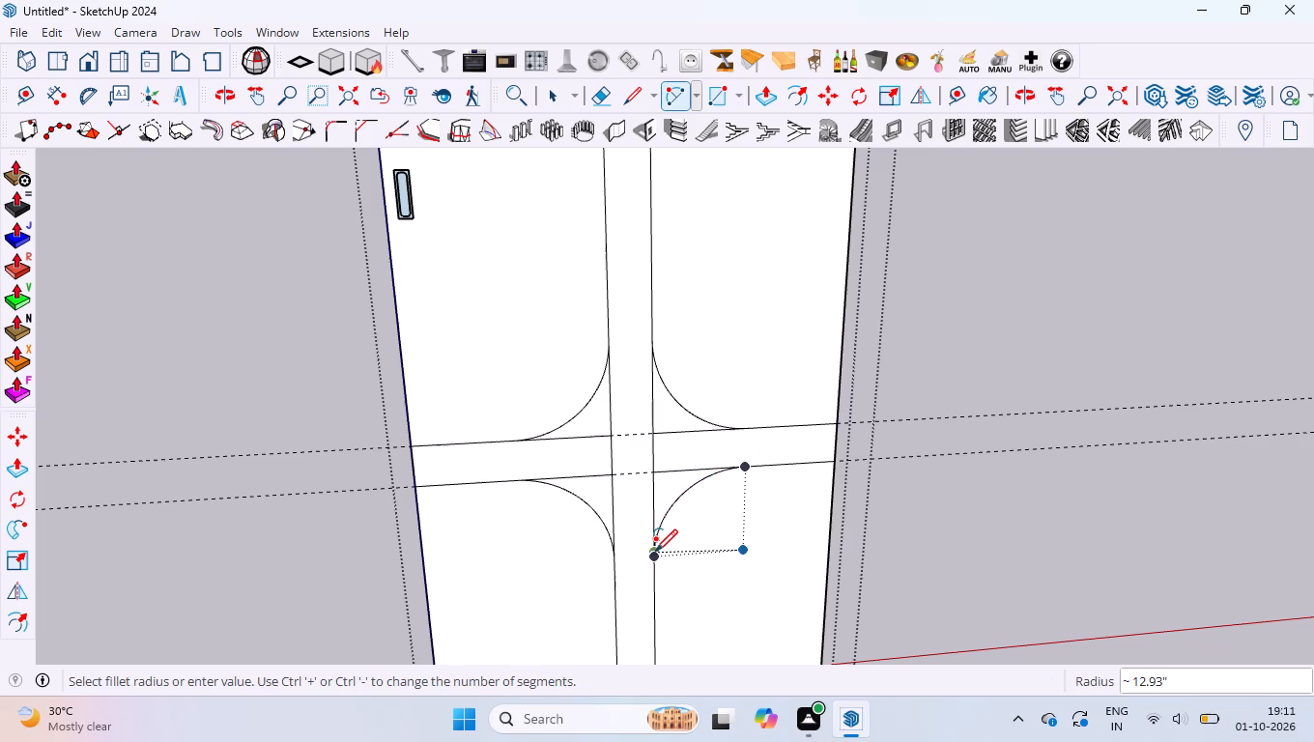
{"action": "key", "text": "space"}
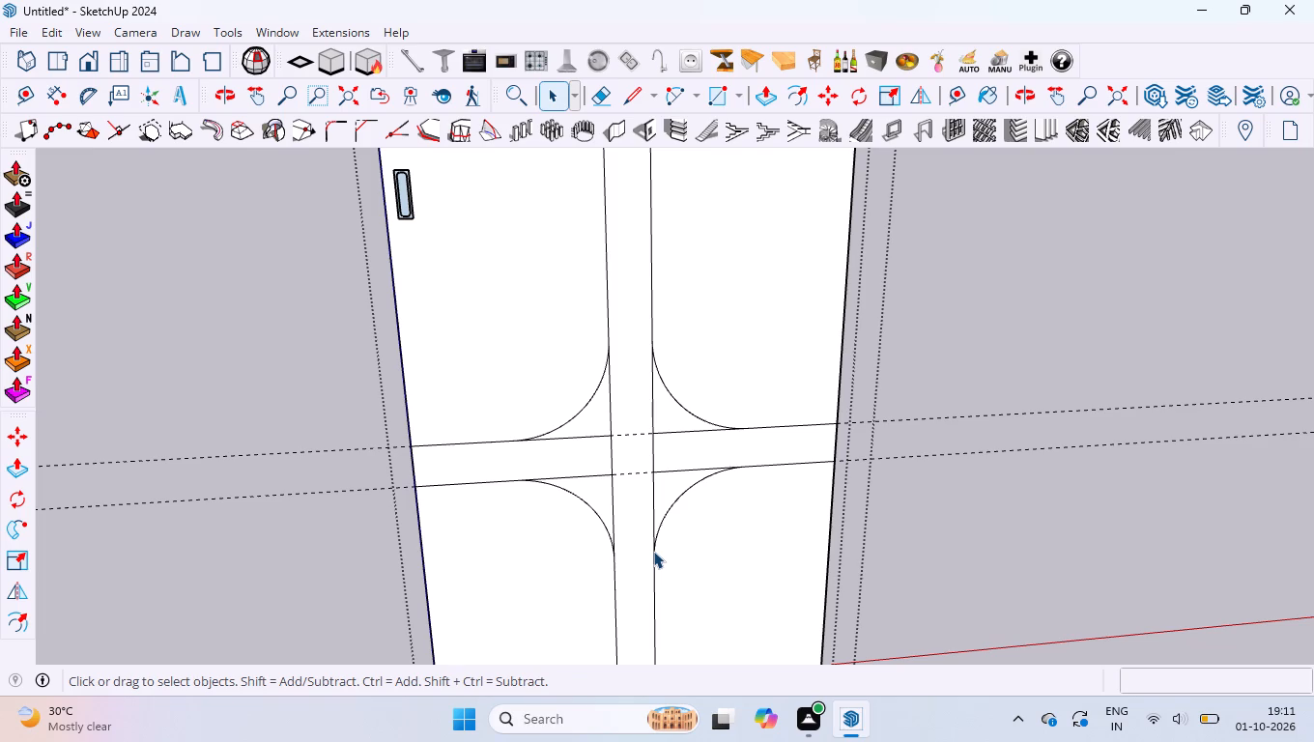
Erase the lower guide, the square corner lines outside the two lower arcs, and the strip lines crossing the intersection.
{"action": "scroll", "coordinate": [653, 549], "scroll_direction": "up", "scroll_amount": 3}
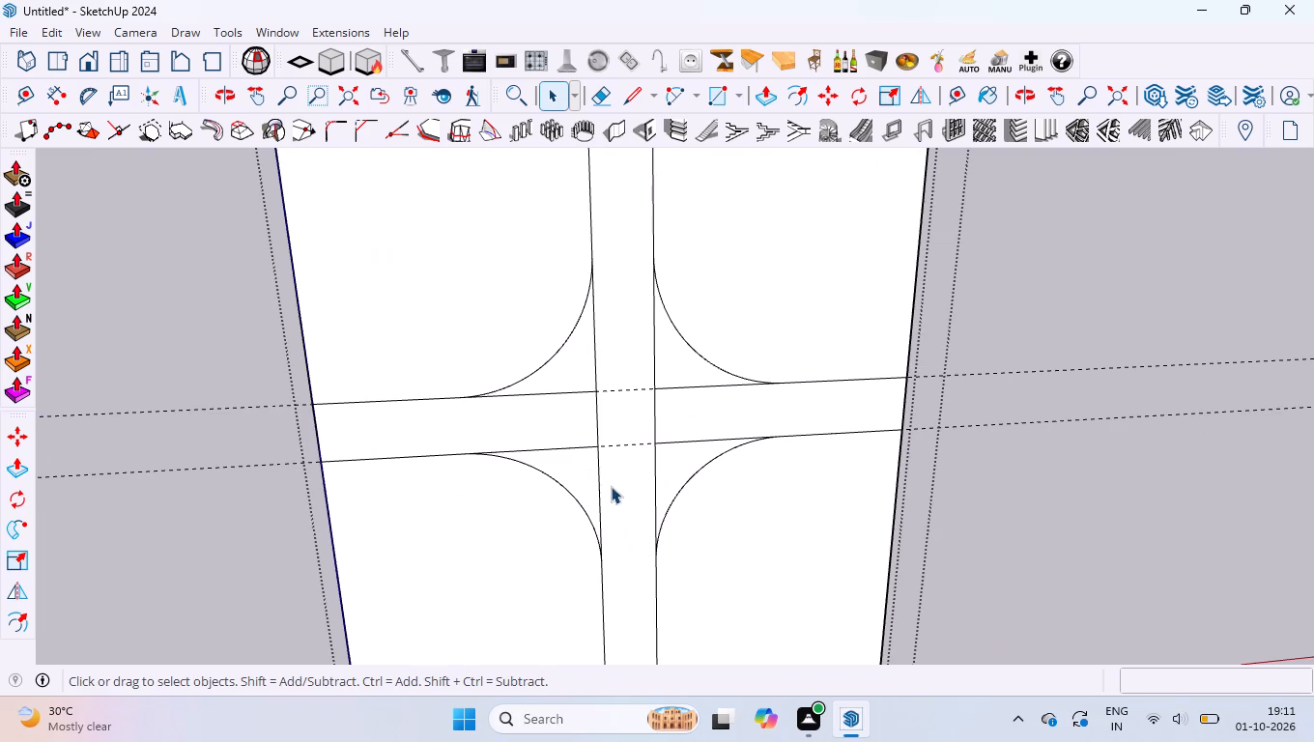
{"action": "key", "text": "e"}
{"action": "scroll", "coordinate": [606, 444], "scroll_direction": "up", "scroll_amount": 3}
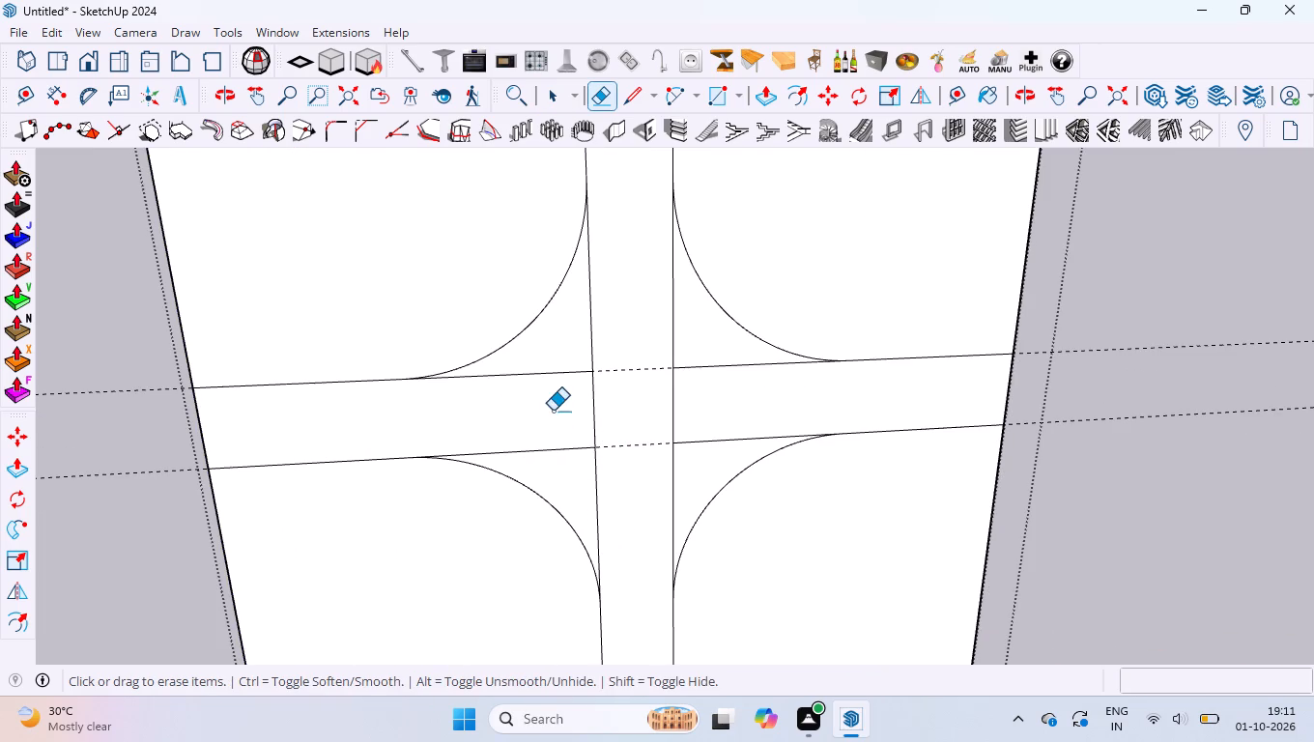
{"action": "left_click_drag", "start_coordinate": [551, 424], "coordinate": [672, 497]}
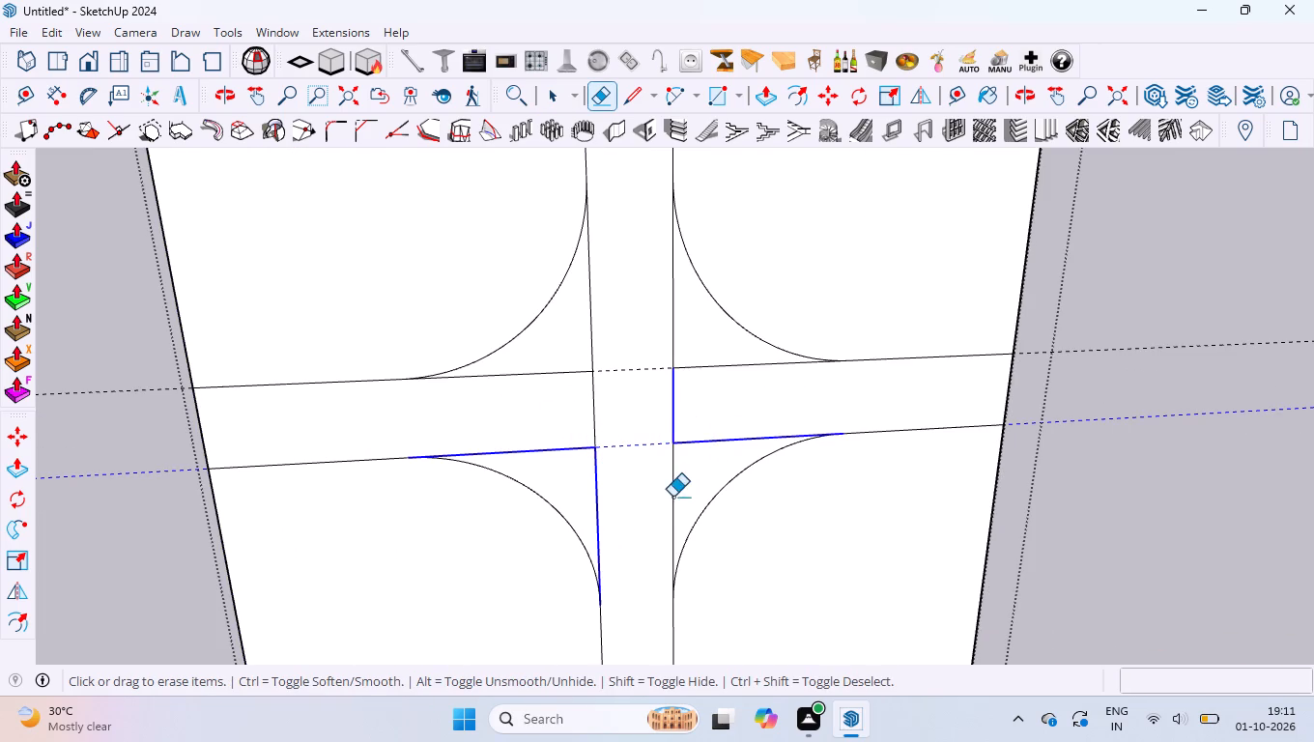
{"action": "left_click_drag", "start_coordinate": [672, 497], "coordinate": [670, 499]}
{"action": "left_click_drag", "start_coordinate": [584, 427], "coordinate": [638, 418]}
{"action": "left_click_drag", "start_coordinate": [580, 414], "coordinate": [632, 398]}
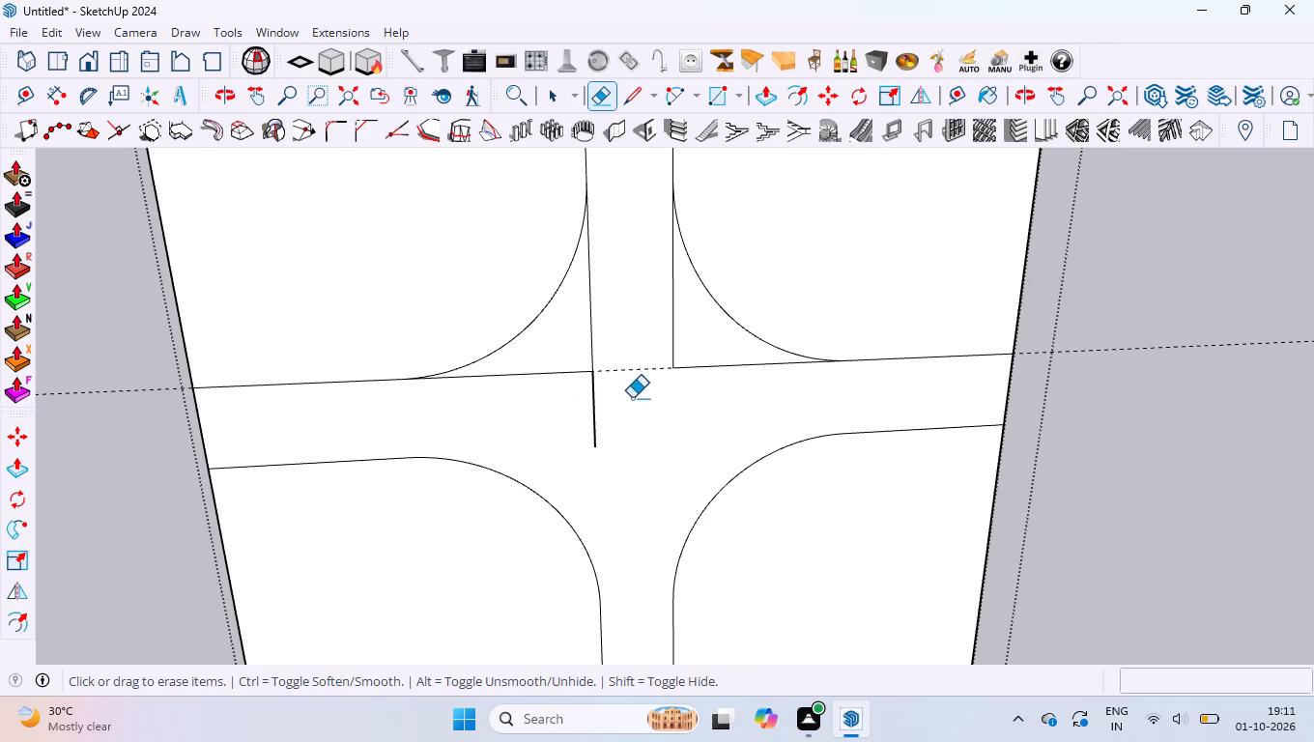
{"action": "left_click_drag", "start_coordinate": [632, 398], "coordinate": [639, 397]}
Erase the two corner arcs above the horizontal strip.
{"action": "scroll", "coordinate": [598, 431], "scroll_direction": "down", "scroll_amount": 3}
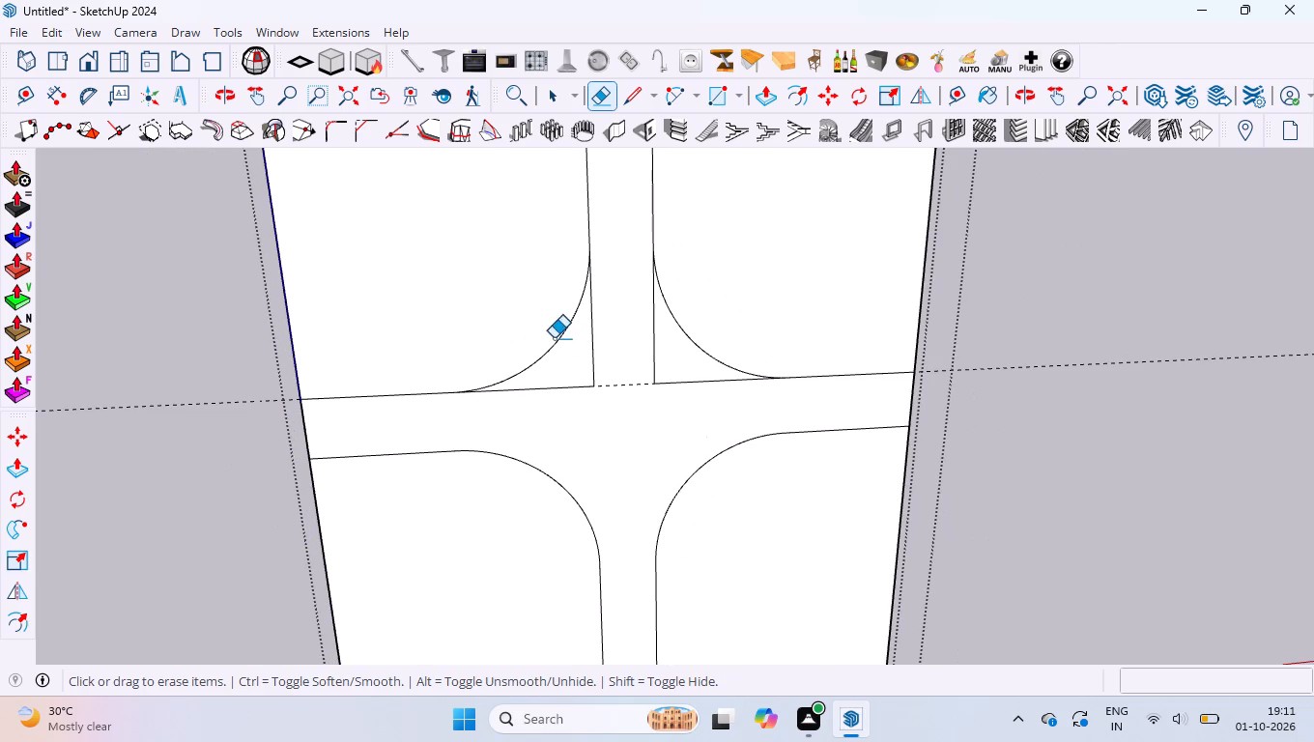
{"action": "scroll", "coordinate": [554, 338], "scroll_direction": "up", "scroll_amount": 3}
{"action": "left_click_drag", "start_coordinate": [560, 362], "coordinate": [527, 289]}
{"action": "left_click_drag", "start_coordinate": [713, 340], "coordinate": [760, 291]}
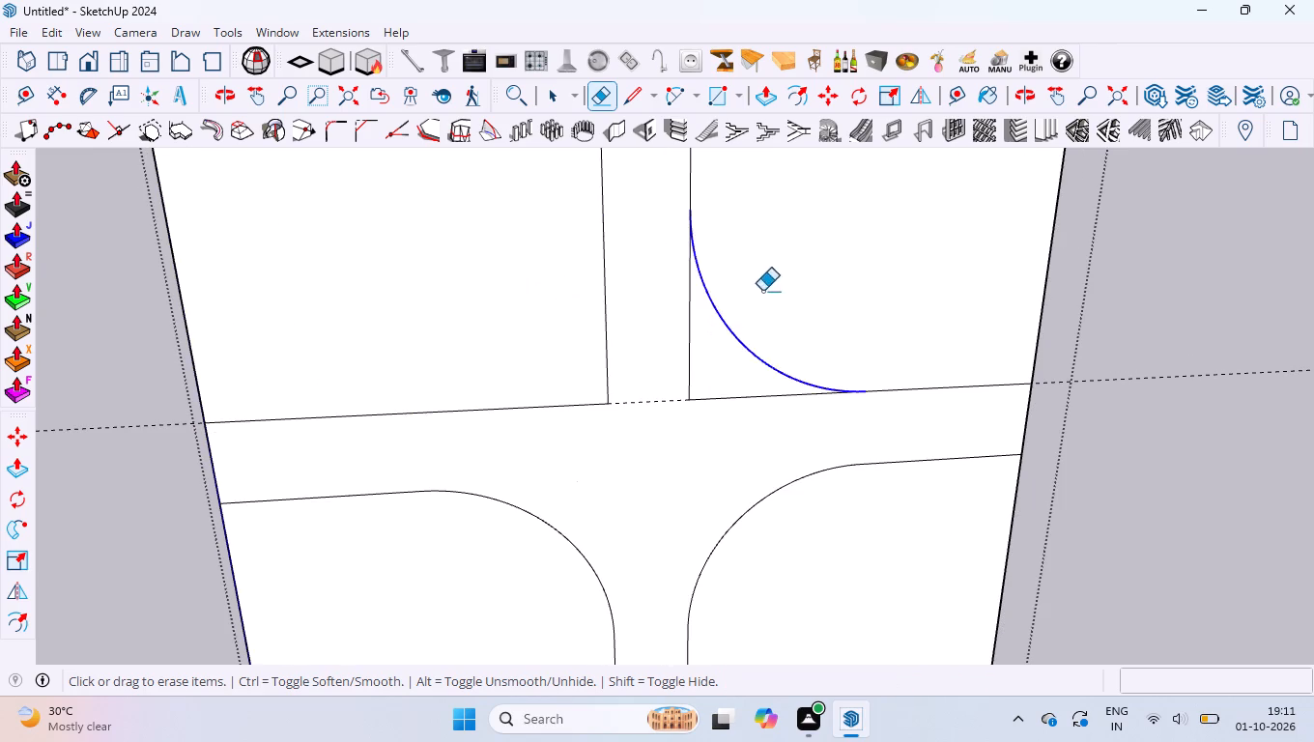
Erase the remaining horizontal guide along the upper panels' bottom edges.
{"action": "scroll", "coordinate": [676, 394], "scroll_direction": "down", "scroll_amount": 7}
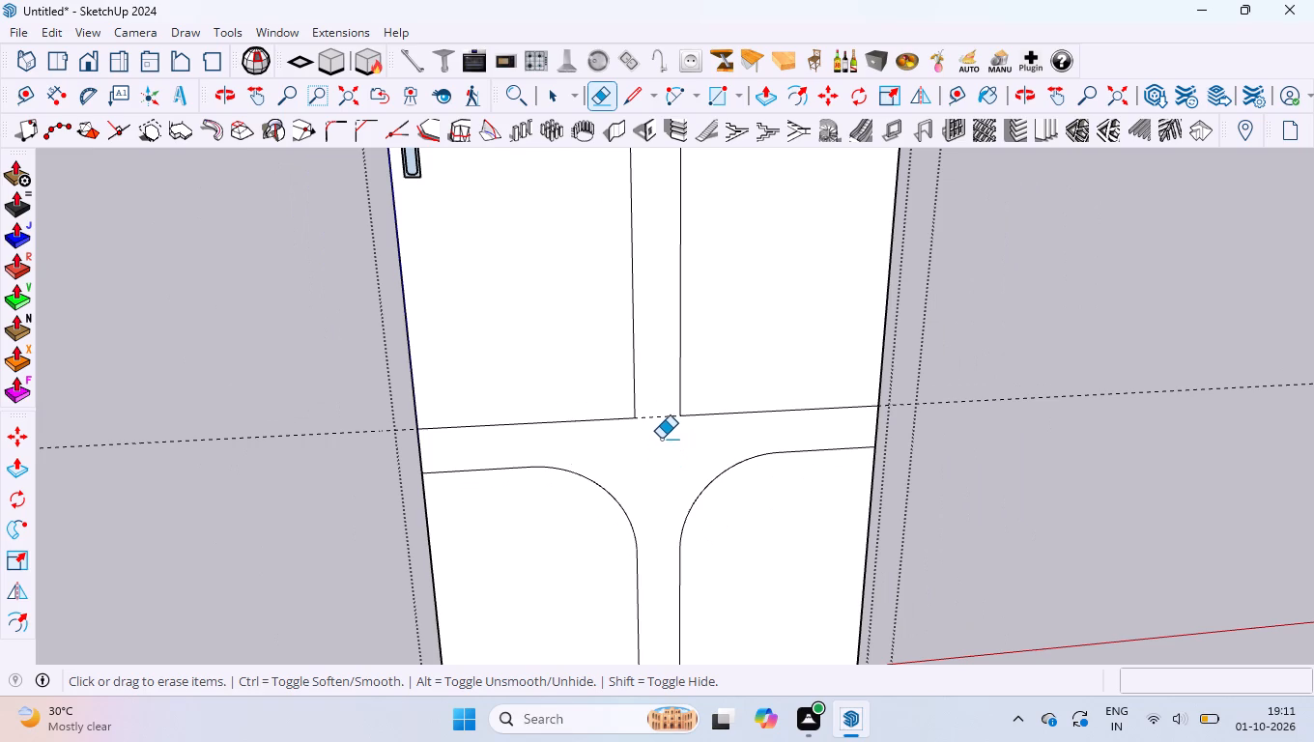
{"action": "left_click_drag", "start_coordinate": [664, 427], "coordinate": [662, 405]}
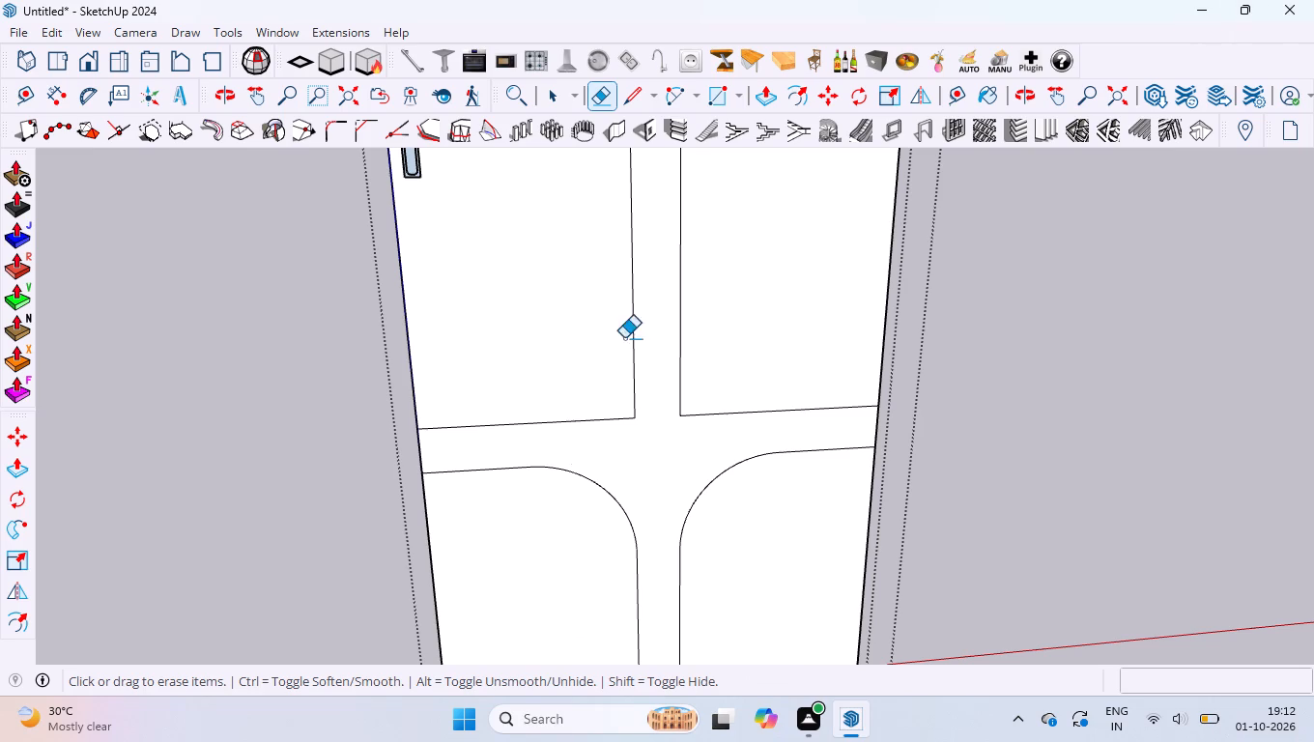
Place guides 1' above the upper panels' bottom edges and 1' into each upper panel from its inner vertical edge.
{"action": "scroll", "coordinate": [612, 416], "scroll_direction": "down", "scroll_amount": 4}
{"action": "scroll", "coordinate": [646, 375], "scroll_direction": "up", "scroll_amount": 5}
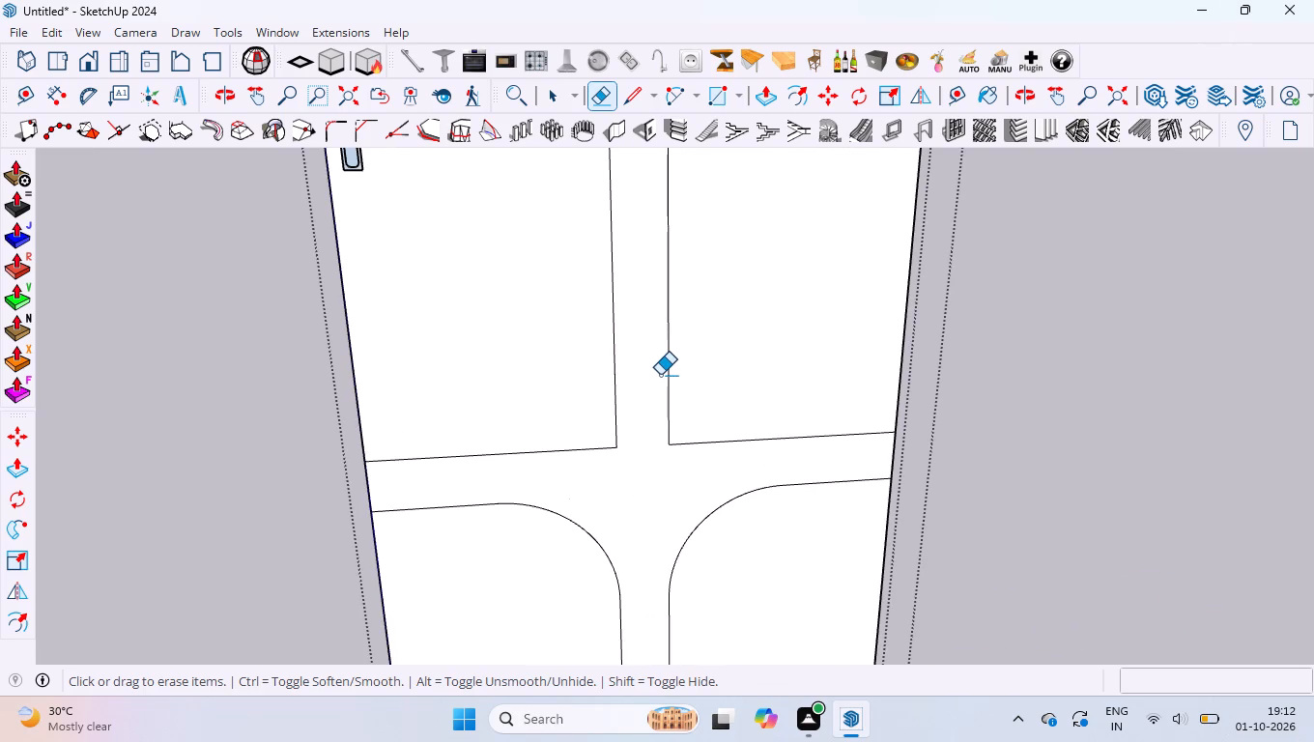
{"action": "key", "text": "t"}
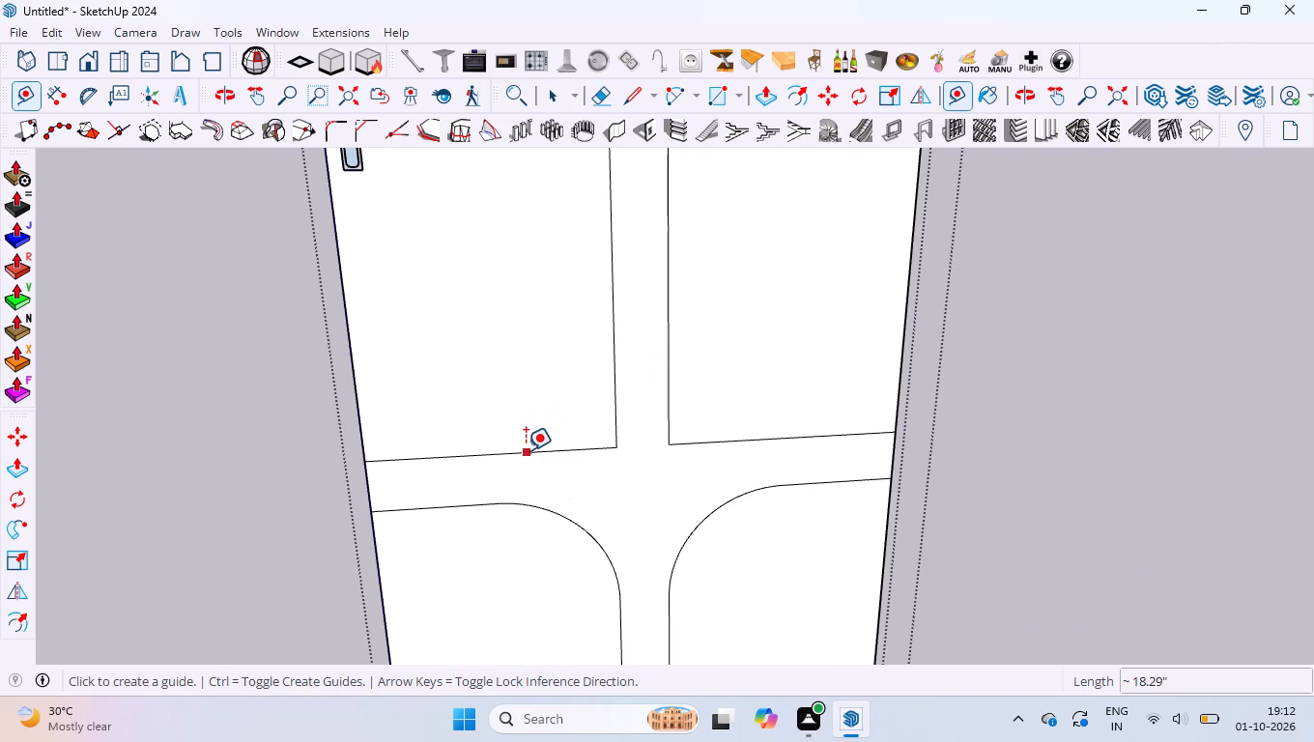
{"action": "left_click", "coordinate": [526, 450]}
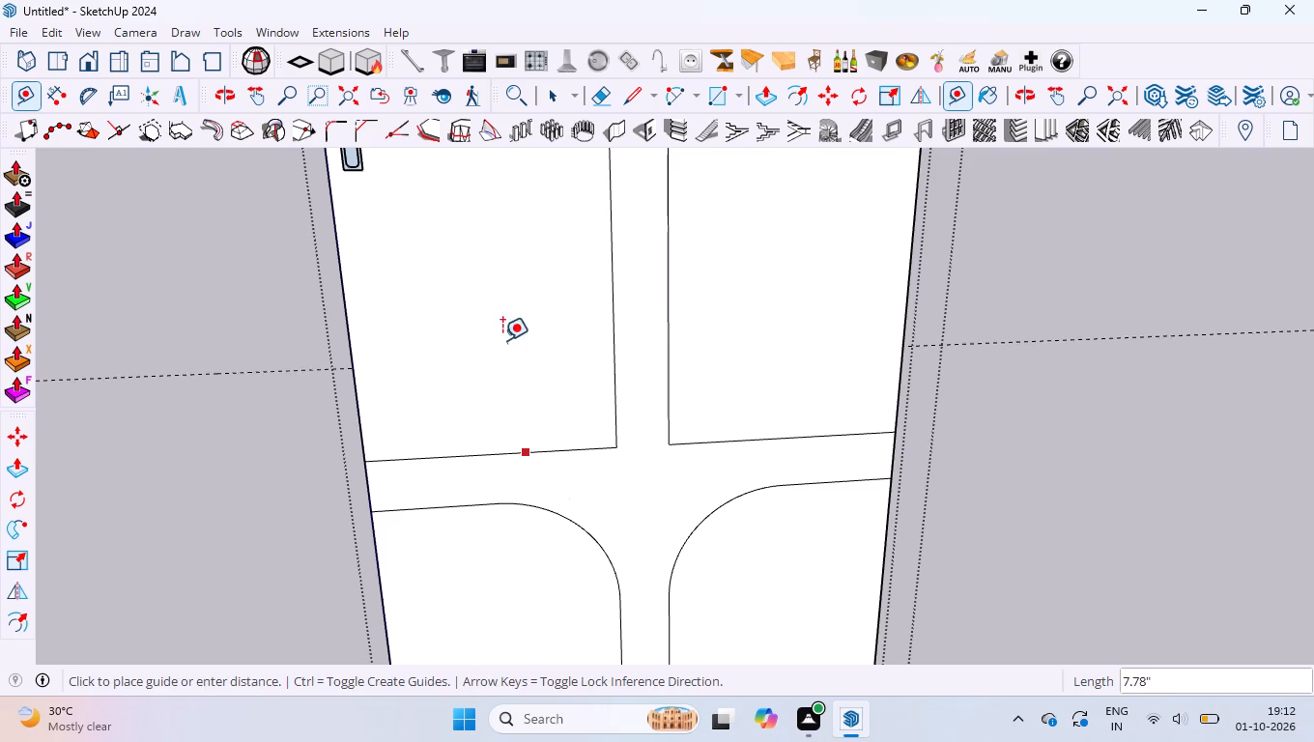
{"action": "type", "text": "1'"}
{"action": "key", "text": "Return"}
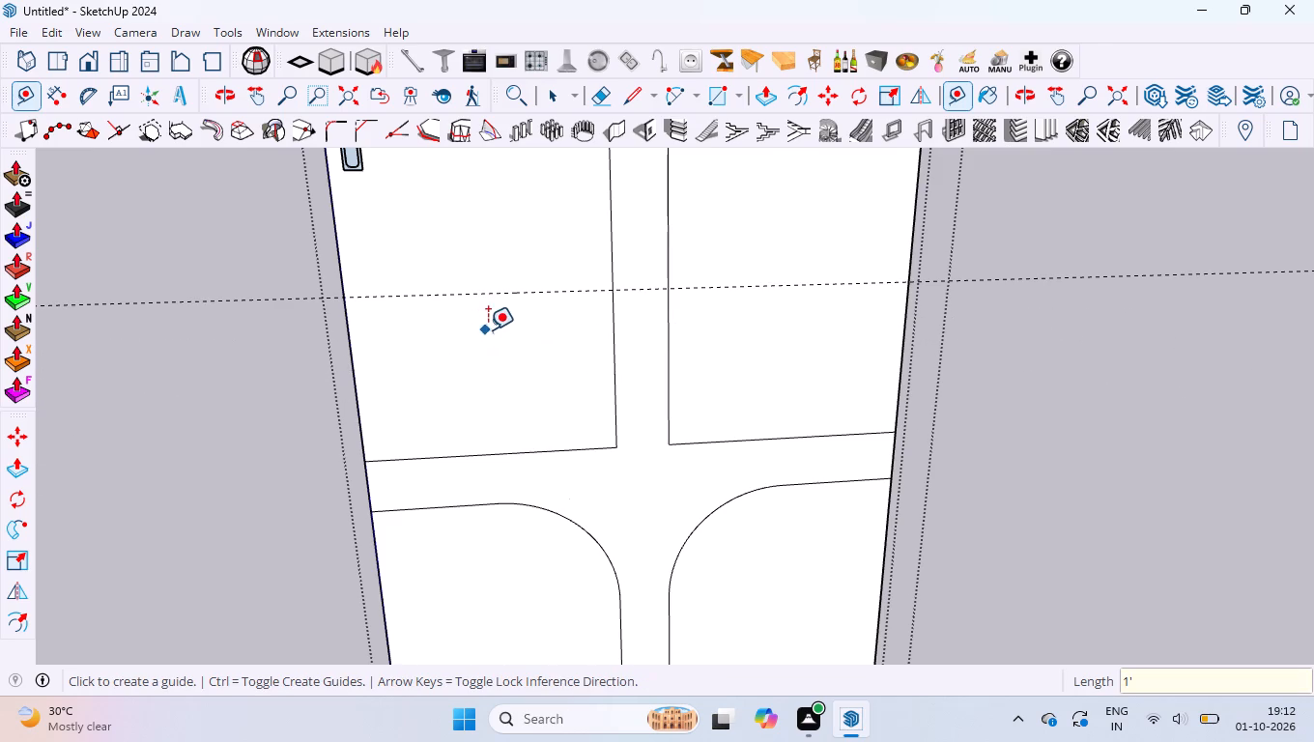
{"action": "left_click", "coordinate": [608, 324]}
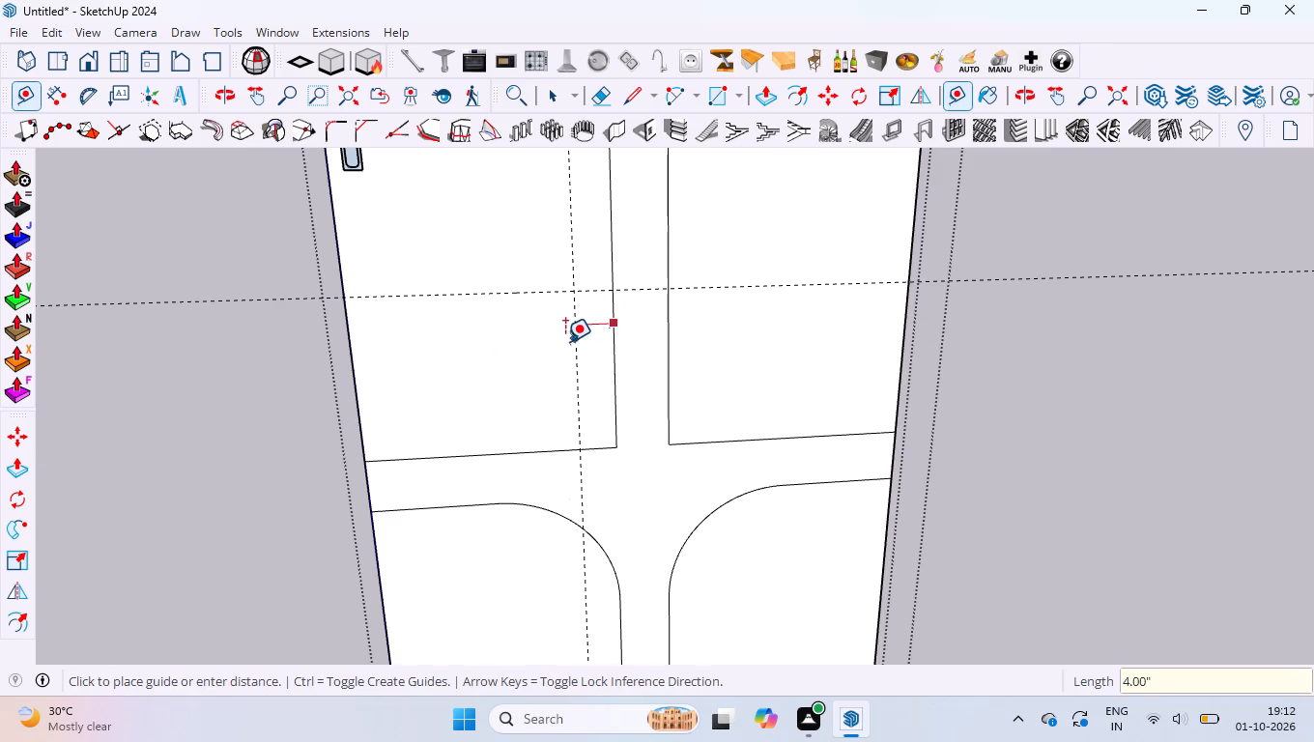
{"action": "type", "text": "1'"}
{"action": "key", "text": "Return"}
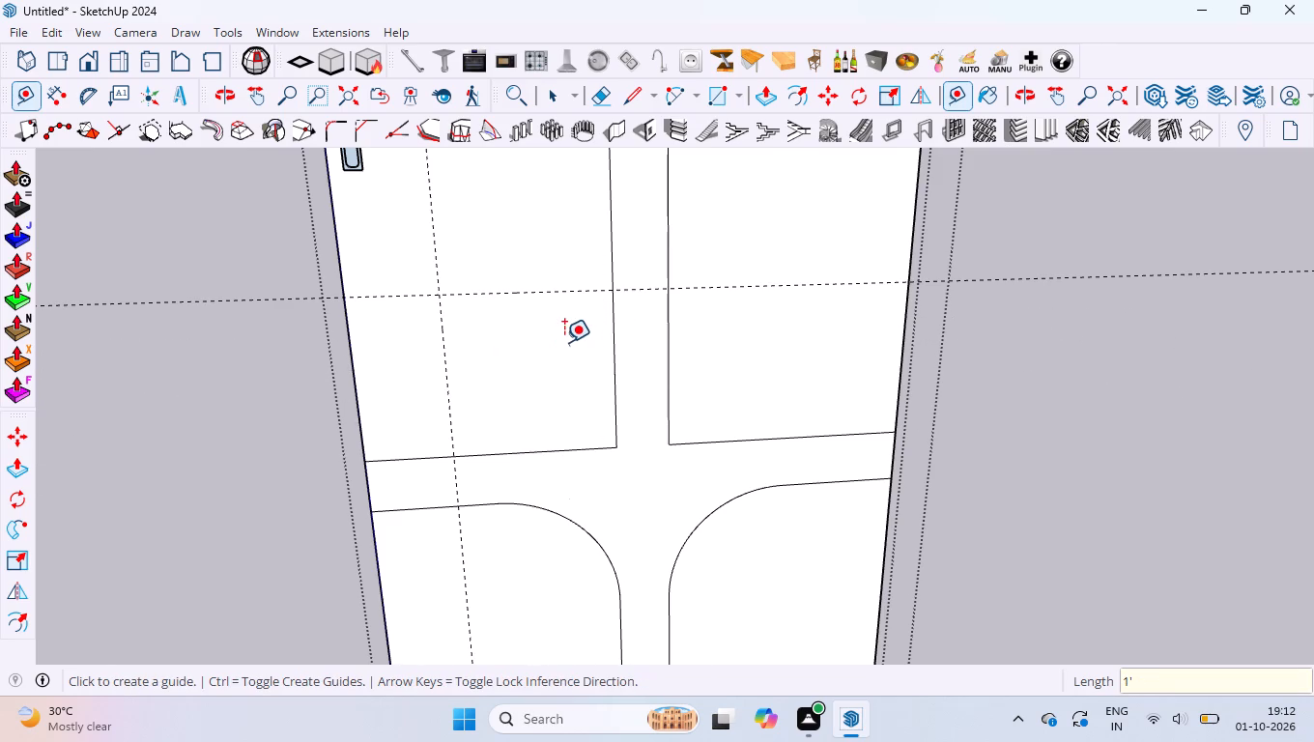
{"action": "left_click", "coordinate": [670, 329]}
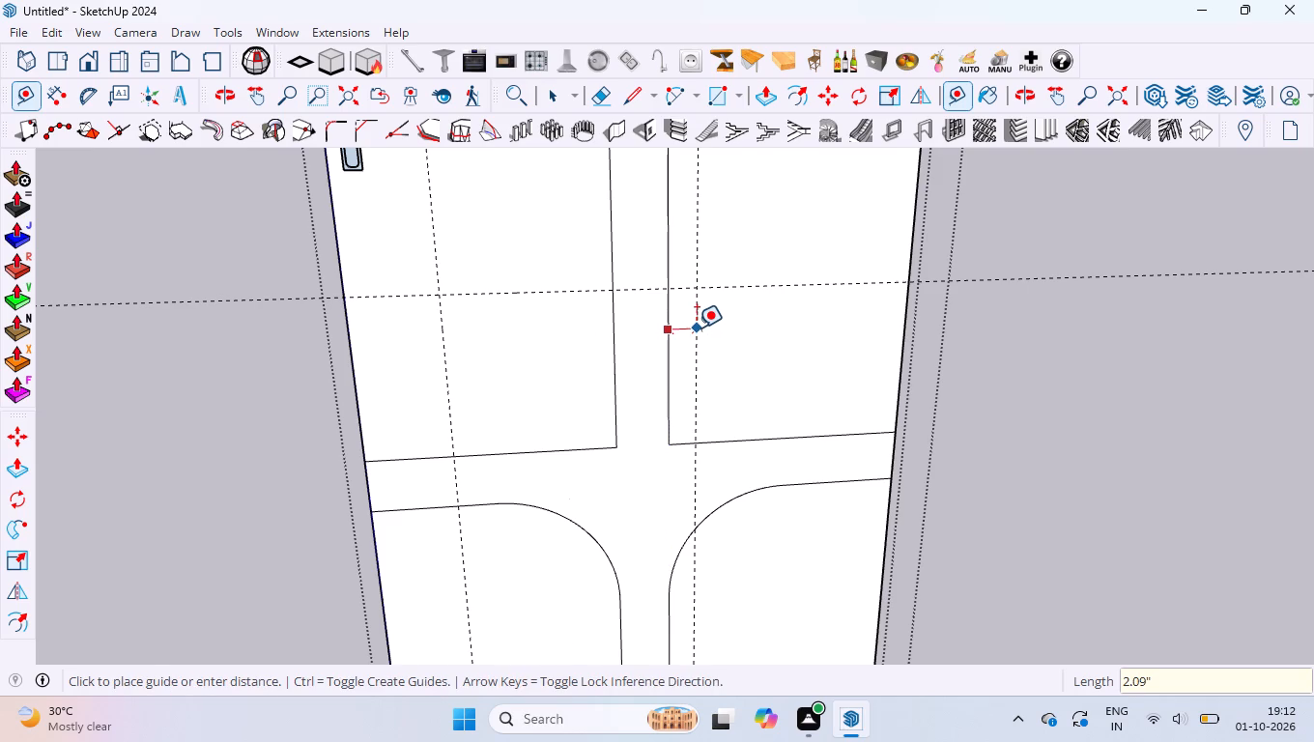
{"action": "type", "text": "1'"}
{"action": "key", "text": "Return"}
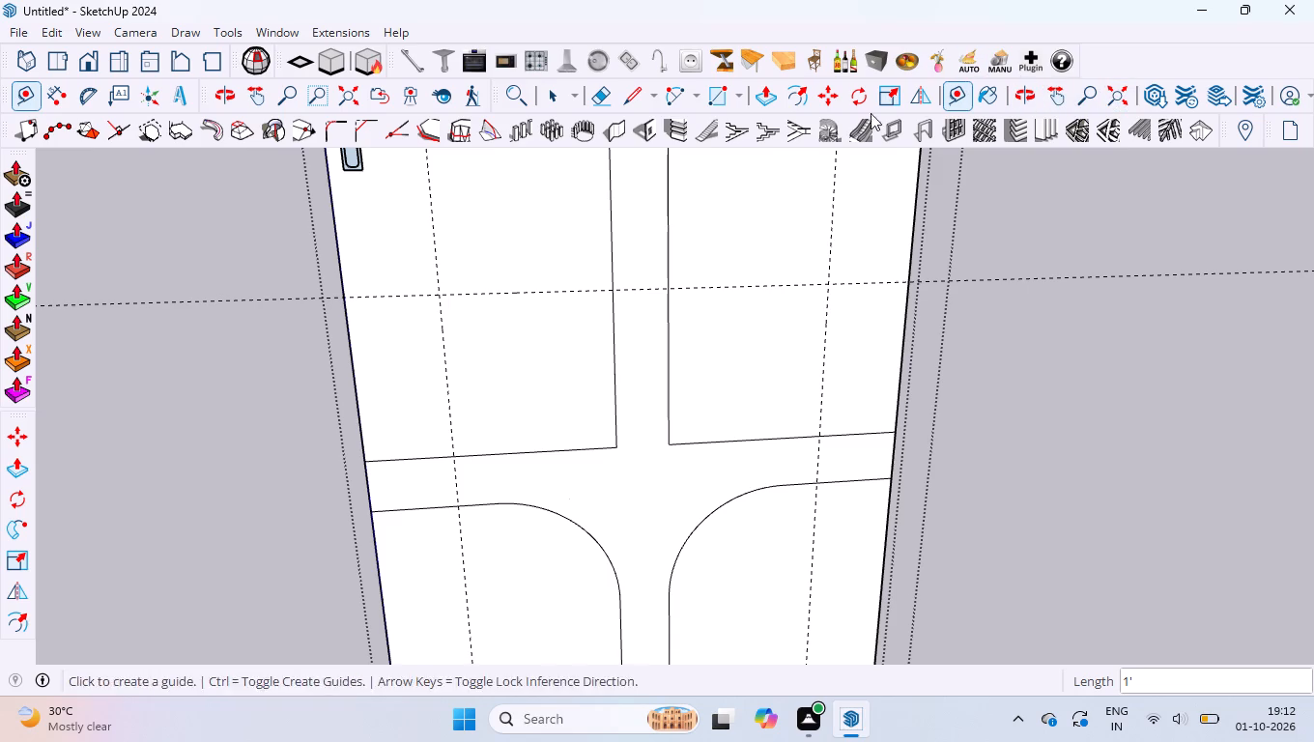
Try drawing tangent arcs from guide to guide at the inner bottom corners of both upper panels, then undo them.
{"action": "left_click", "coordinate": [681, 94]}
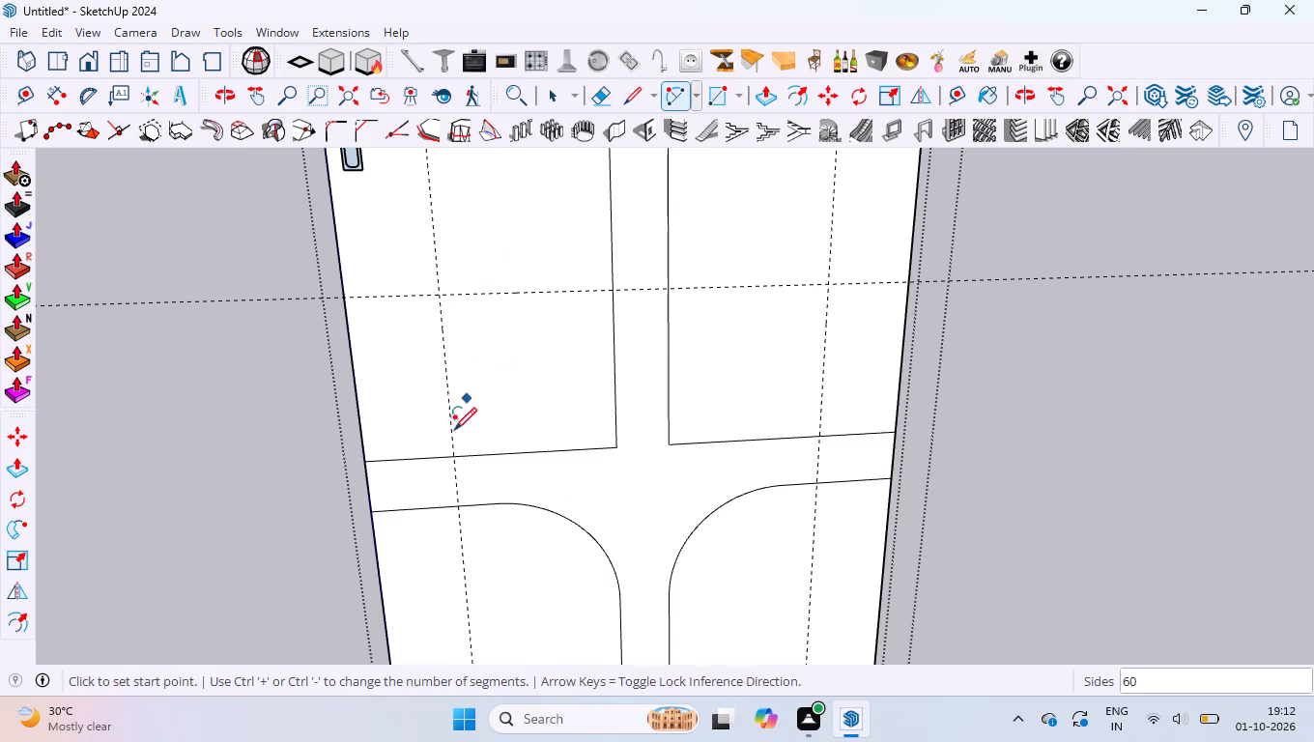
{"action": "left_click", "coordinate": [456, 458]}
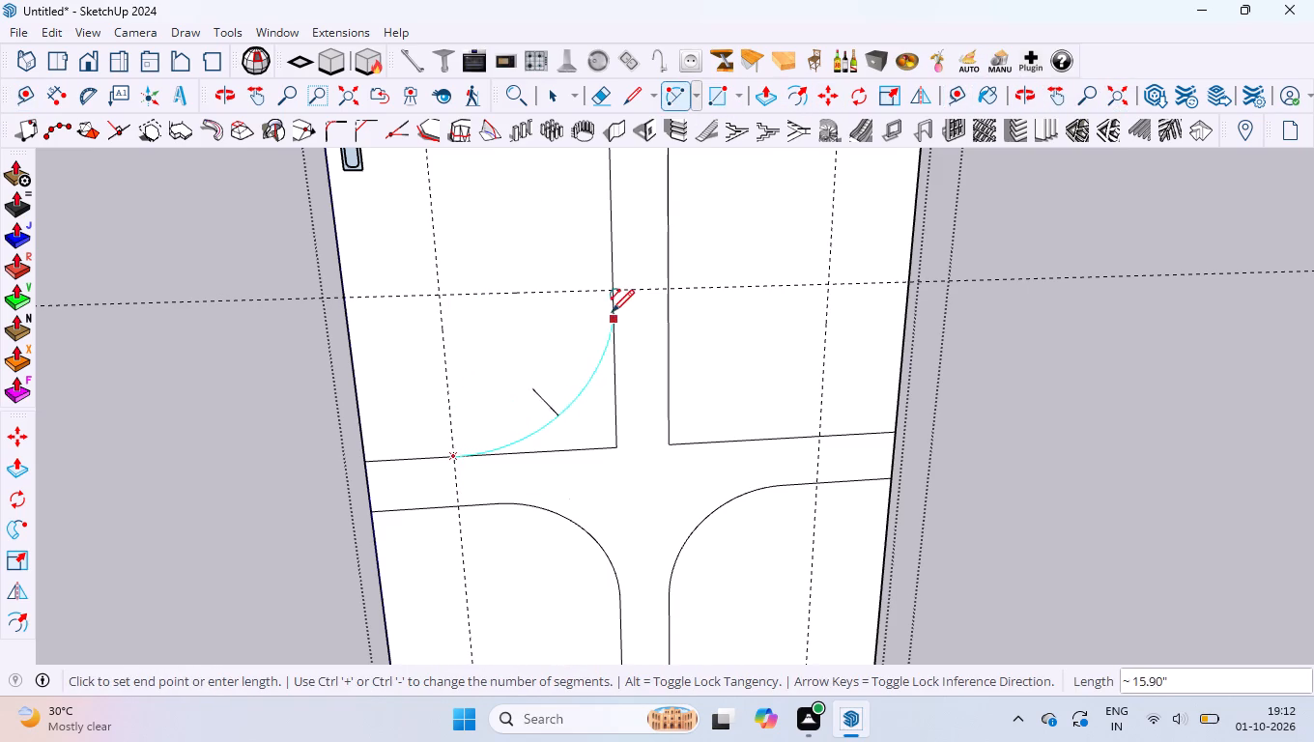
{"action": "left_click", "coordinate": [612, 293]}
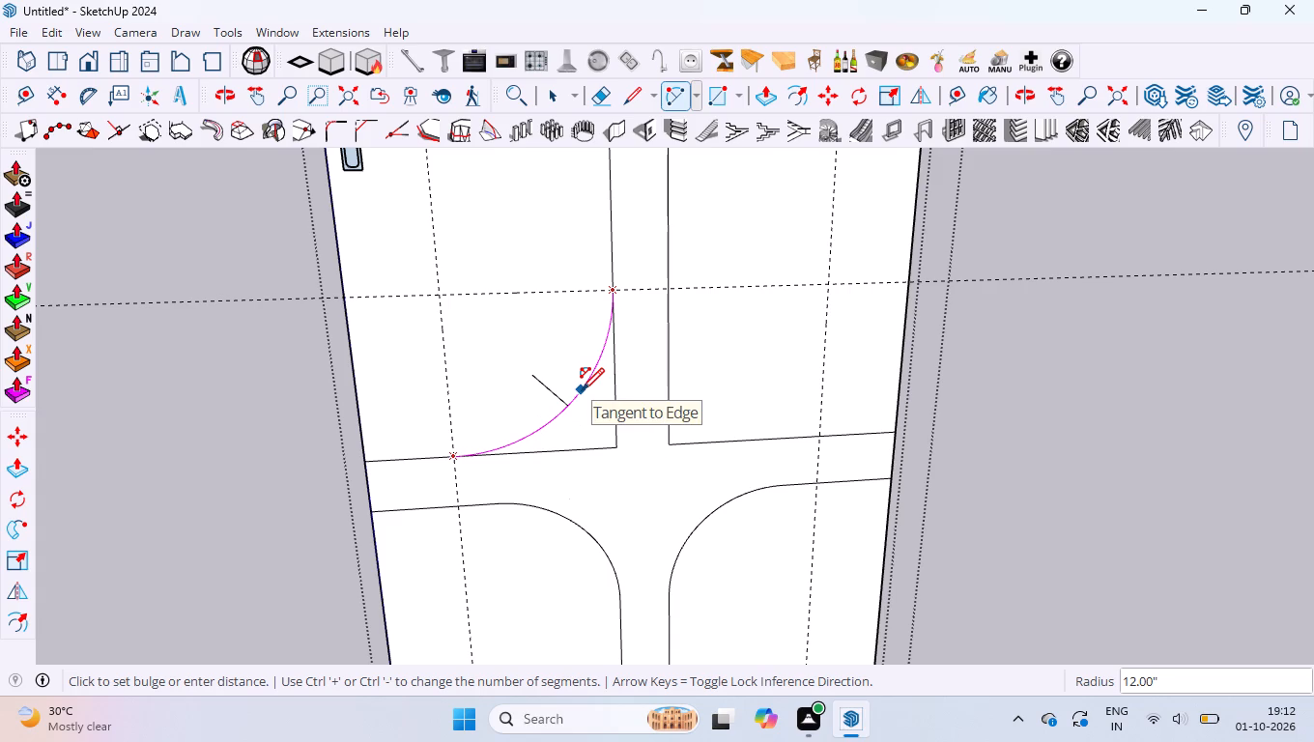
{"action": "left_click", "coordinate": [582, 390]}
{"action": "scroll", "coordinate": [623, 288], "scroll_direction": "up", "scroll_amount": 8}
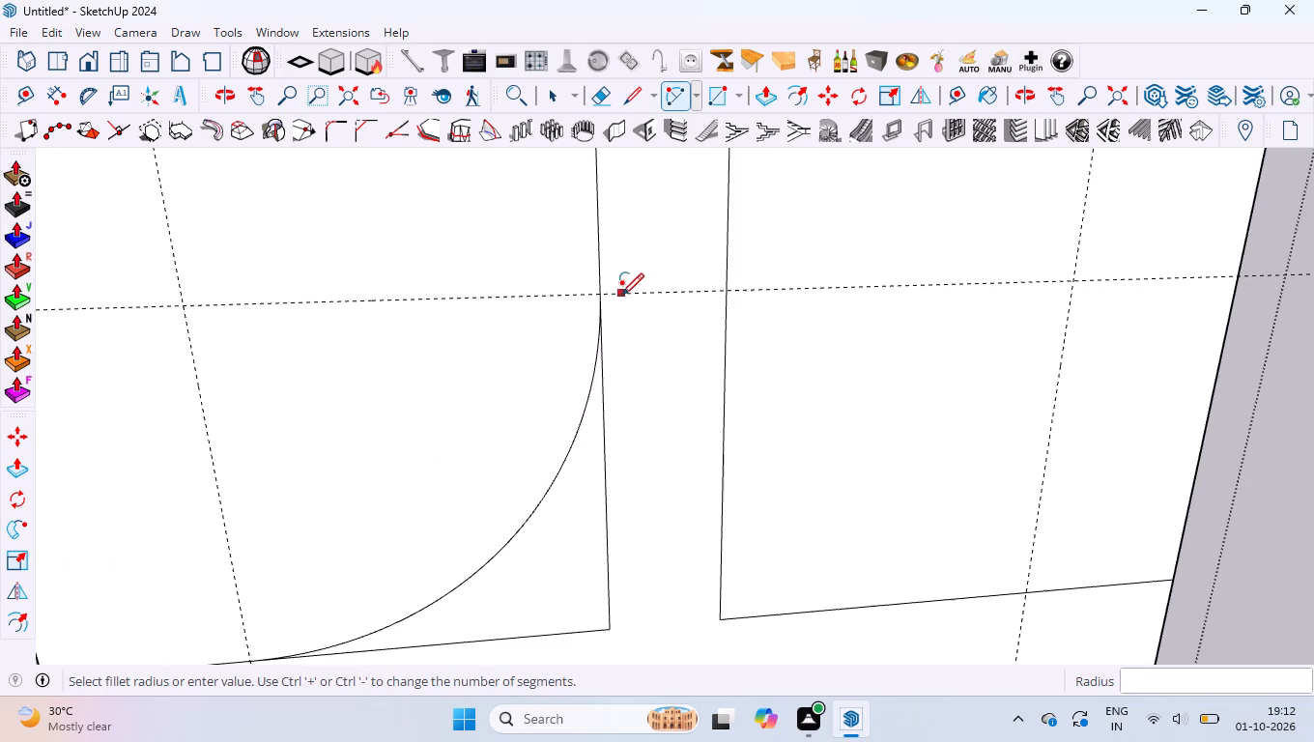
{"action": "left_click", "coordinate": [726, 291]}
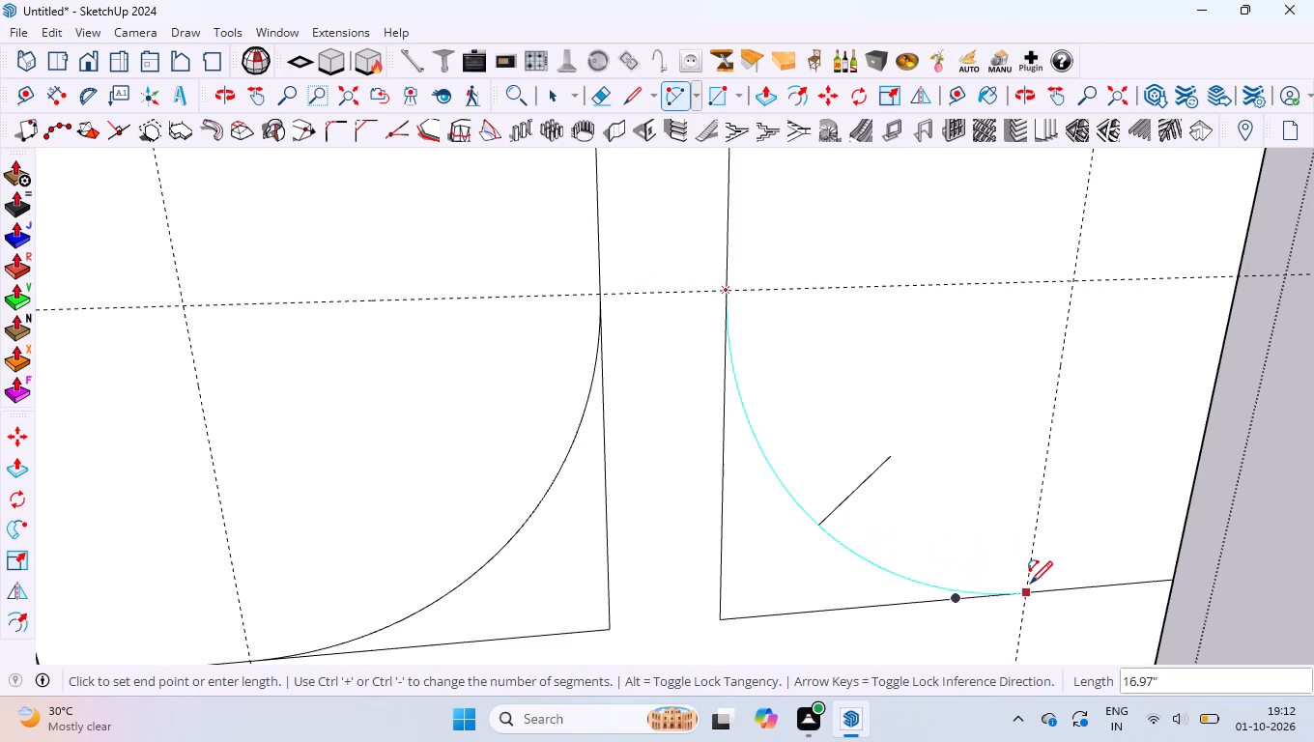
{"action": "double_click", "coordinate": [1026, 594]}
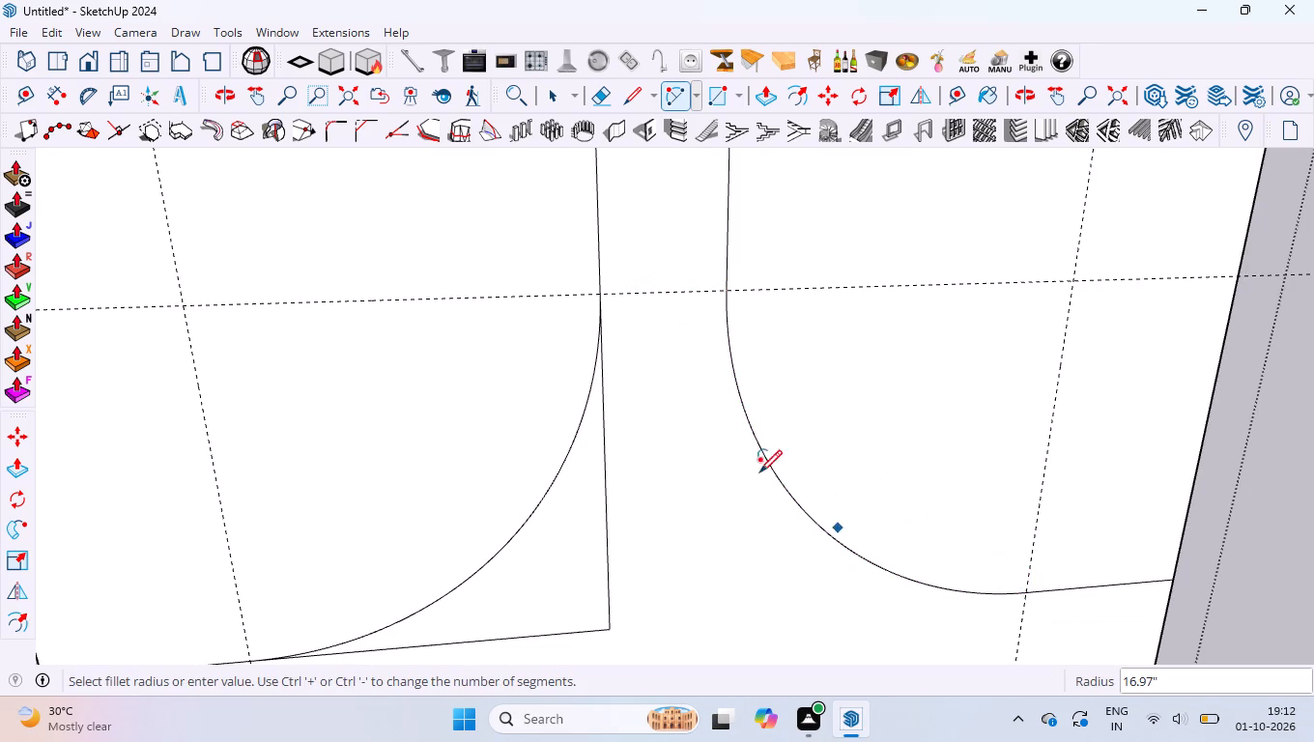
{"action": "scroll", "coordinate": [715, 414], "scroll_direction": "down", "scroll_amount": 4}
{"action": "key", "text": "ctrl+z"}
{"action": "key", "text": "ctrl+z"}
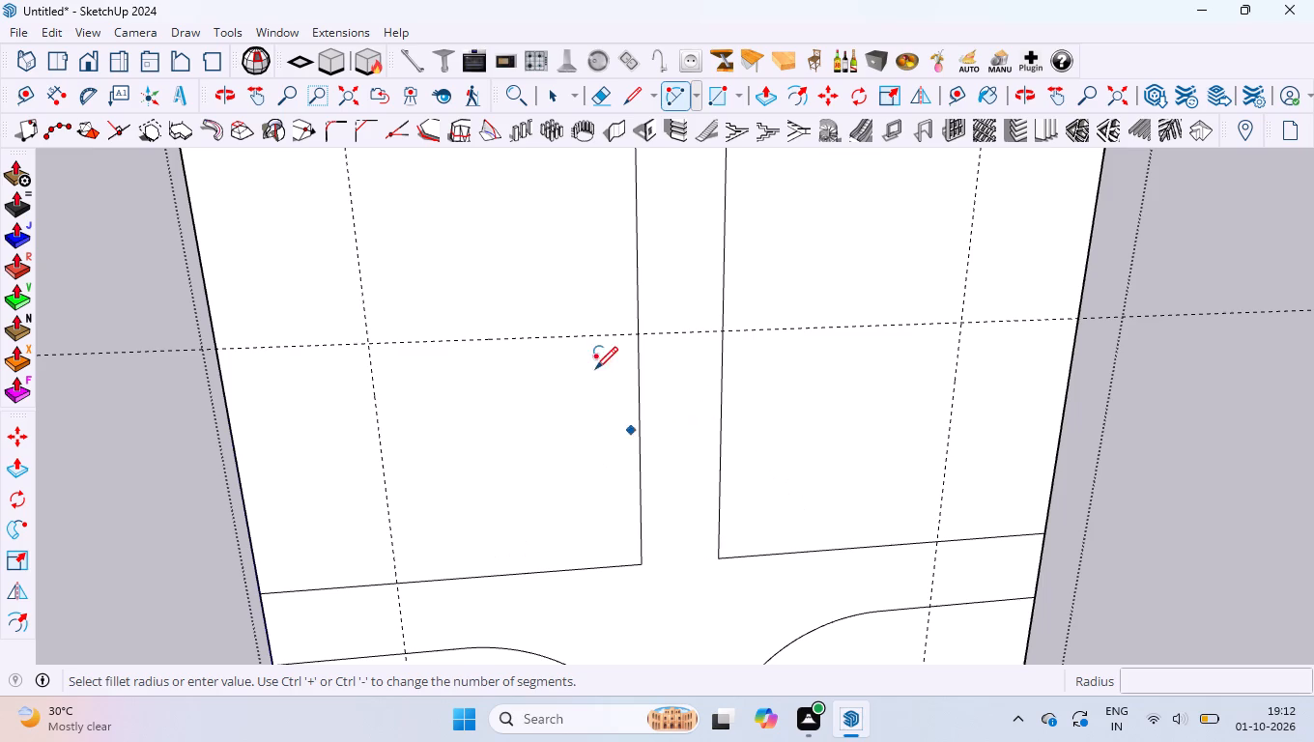
Round the inner bottom corners of both upper panels with tangent arcs about 16.97" across between the guide intersections, trimming the square corners.
{"action": "left_click", "coordinate": [397, 580]}
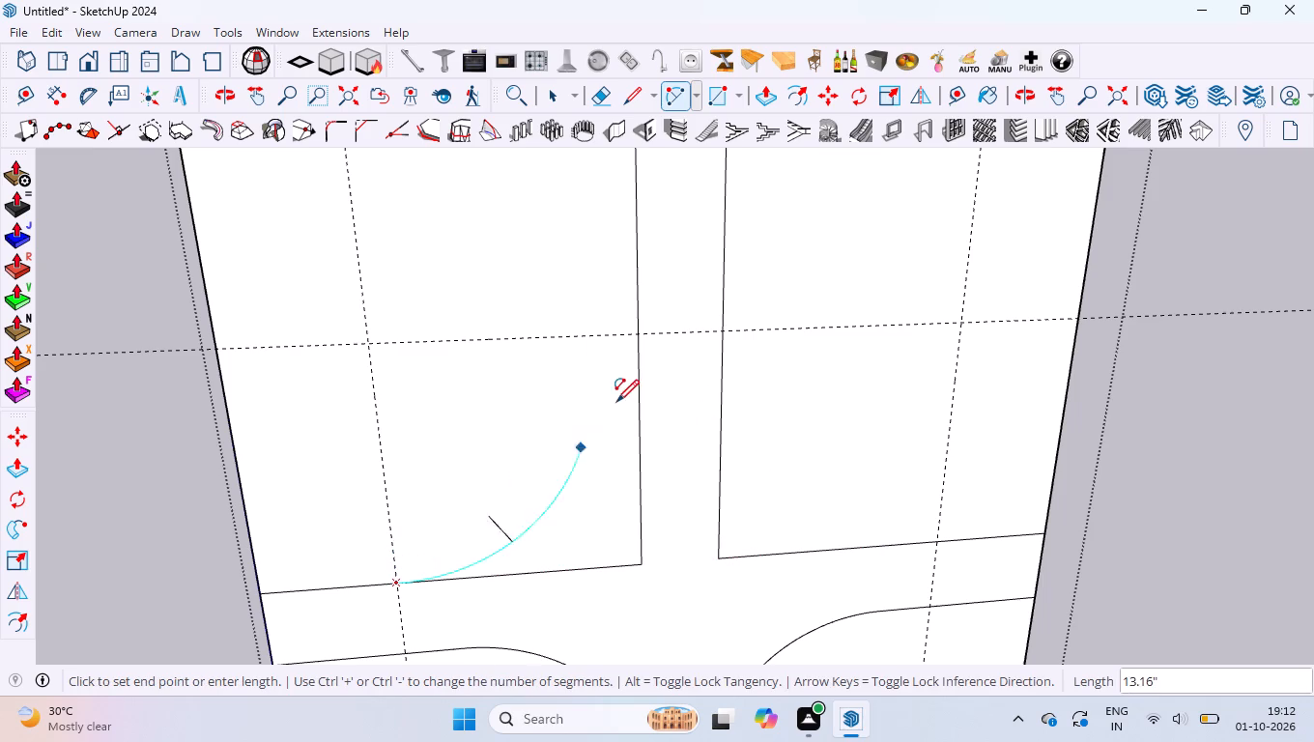
{"action": "double_click", "coordinate": [640, 332]}
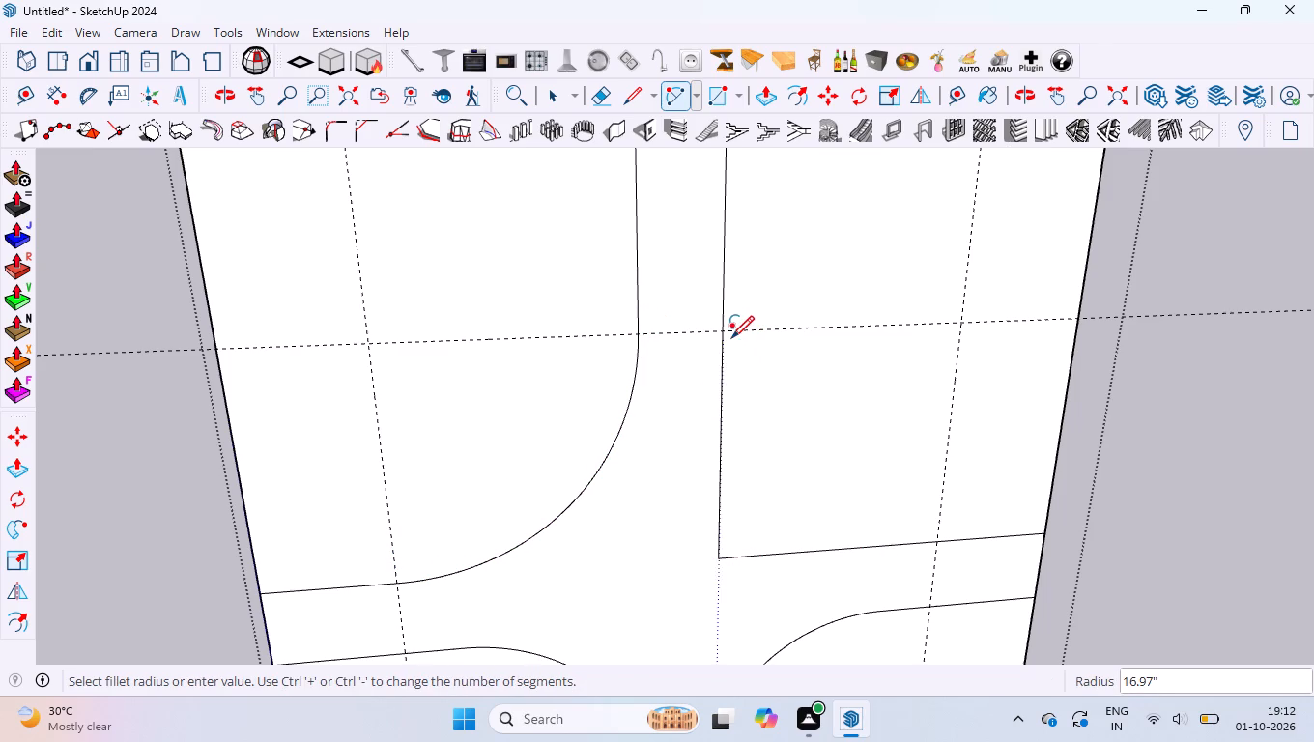
{"action": "left_click", "coordinate": [724, 329]}
{"action": "double_click", "coordinate": [938, 539]}
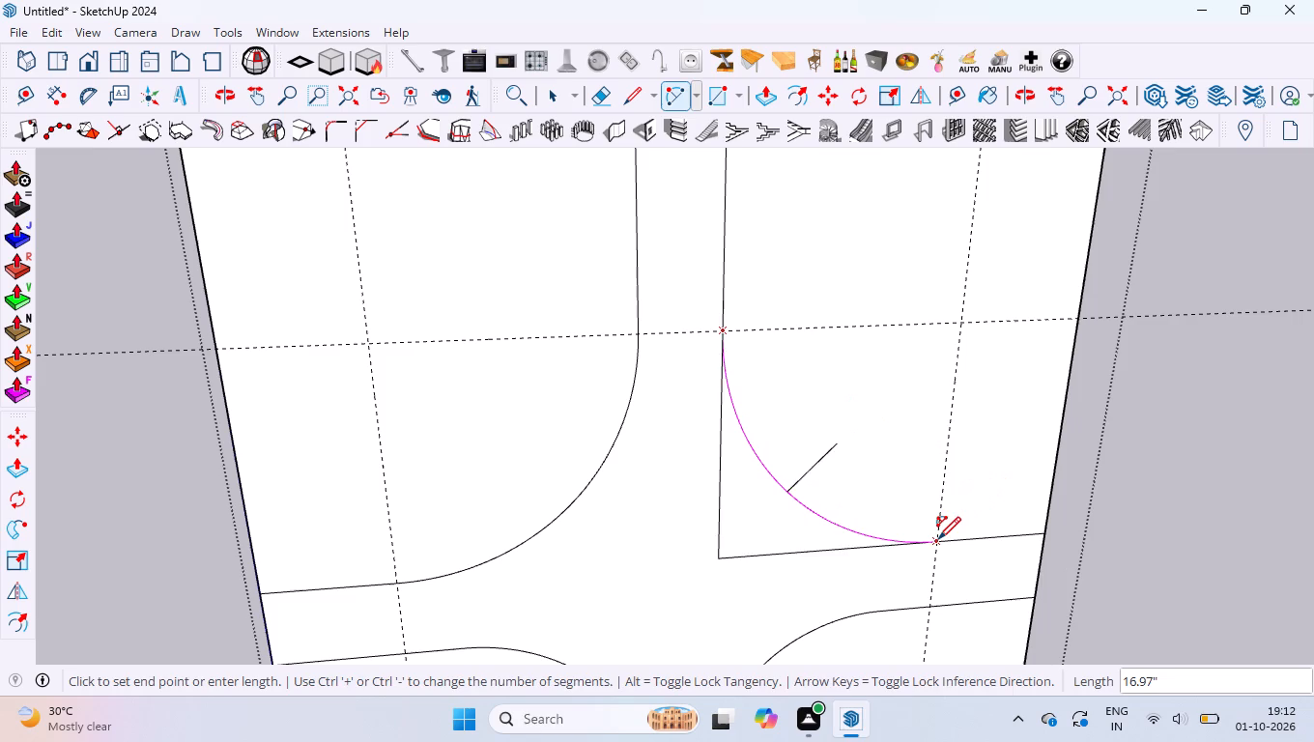
{"action": "key", "text": "space"}
Erase the horizontal guide and the two vertical guides crossing the door panels.
{"action": "scroll", "coordinate": [602, 419], "scroll_direction": "down", "scroll_amount": 8}
{"action": "key", "text": "e"}
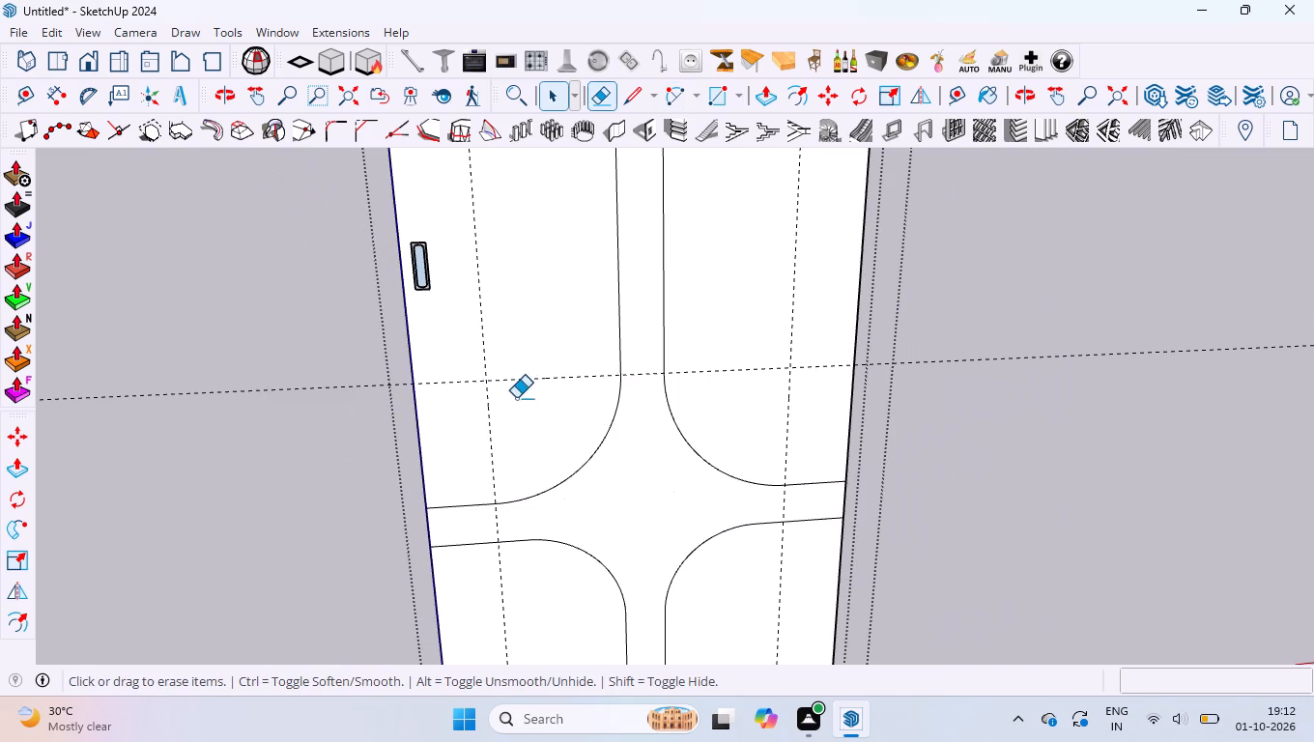
{"action": "left_click_drag", "start_coordinate": [525, 356], "coordinate": [530, 336]}
{"action": "left_click_drag", "start_coordinate": [823, 336], "coordinate": [733, 374]}
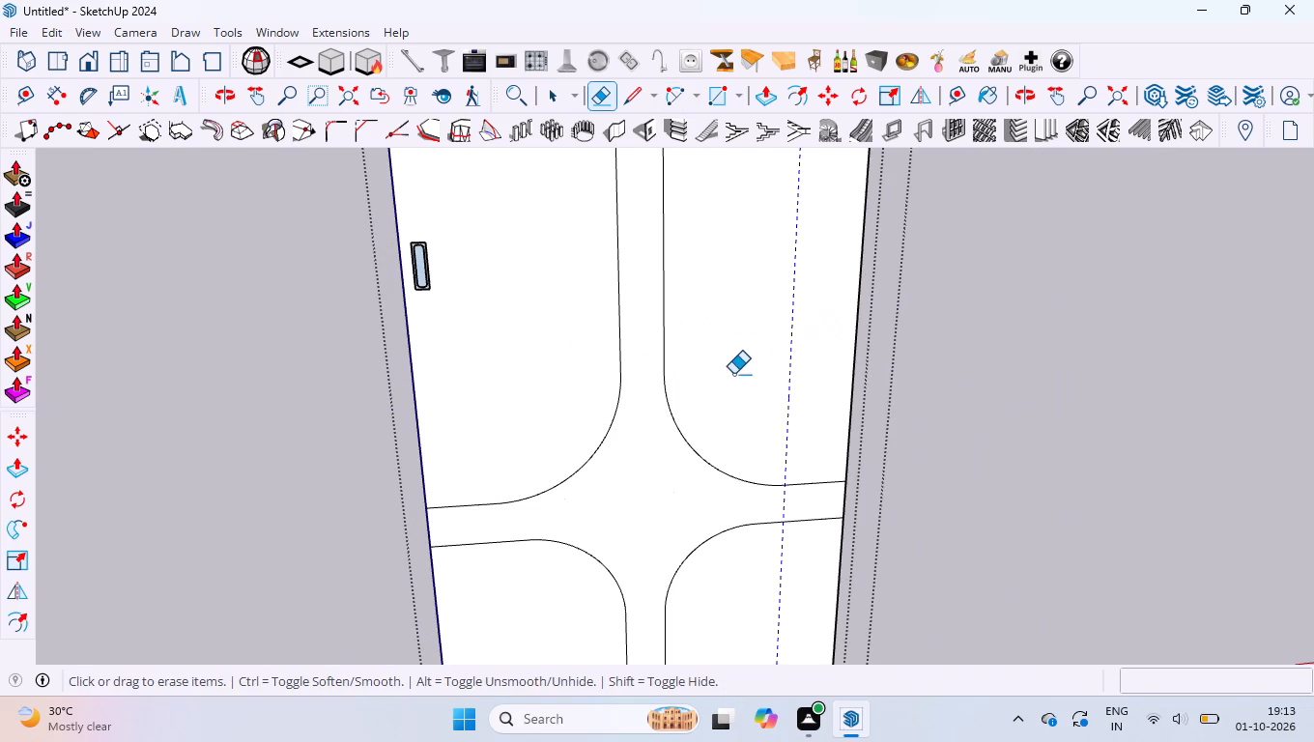
{"action": "scroll", "coordinate": [732, 324], "scroll_direction": "down", "scroll_amount": 15}
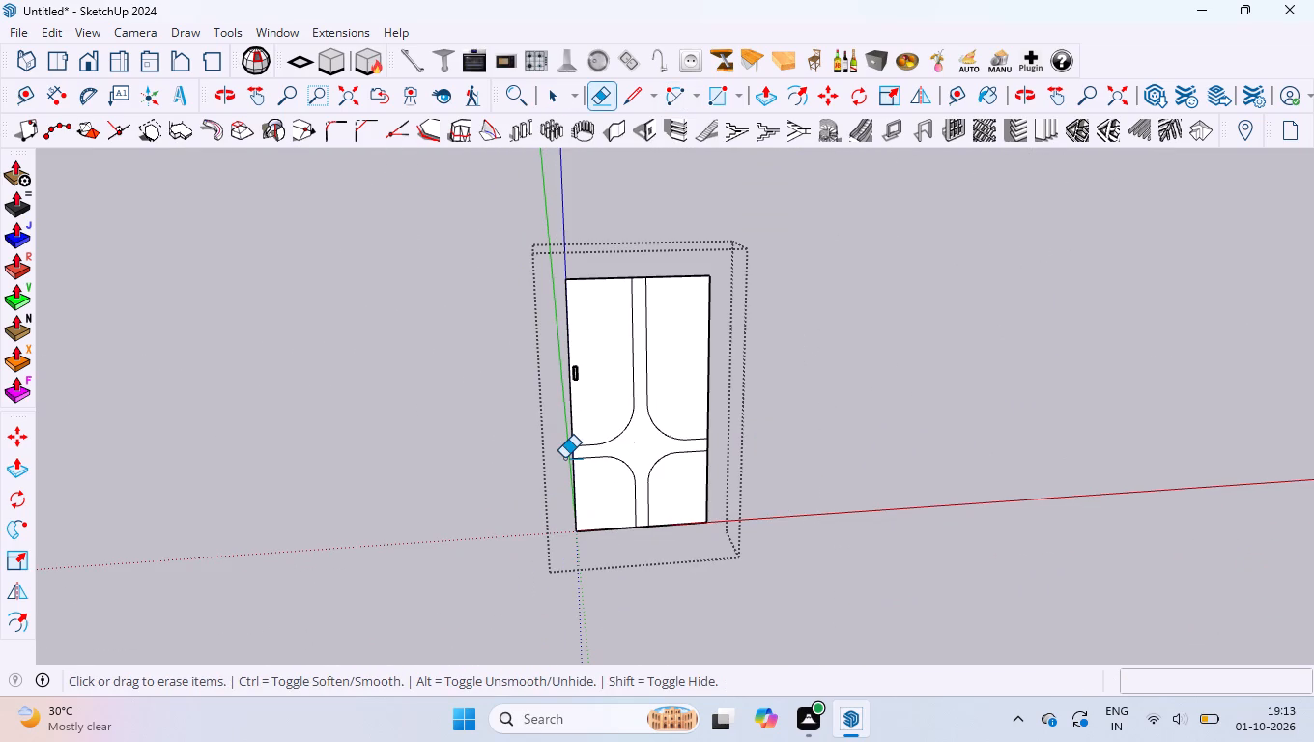
{"action": "key", "text": "space"}
Move the whole recessed handle about 4.20" straight down along the blue axis near the door's outer edge.
{"action": "scroll", "coordinate": [543, 370], "scroll_direction": "up", "scroll_amount": 6}
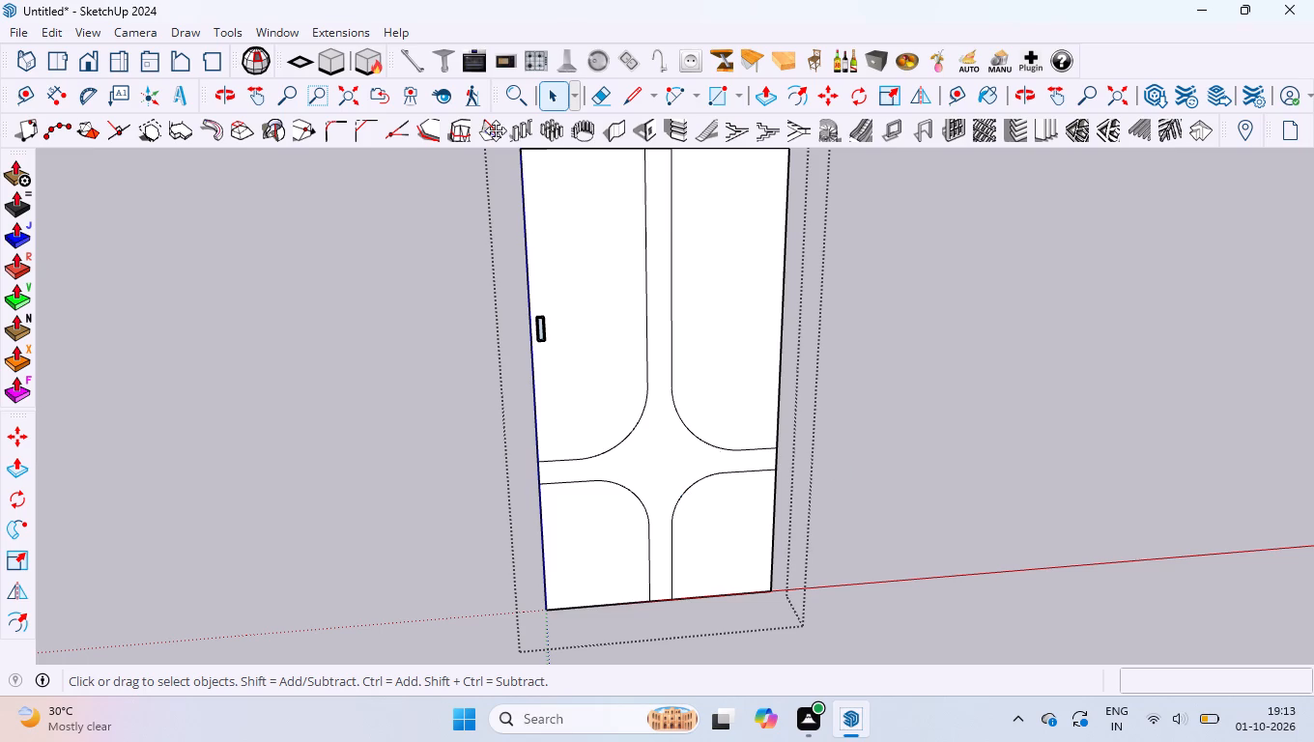
{"action": "scroll", "coordinate": [500, 361], "scroll_direction": "up", "scroll_amount": 16}
{"action": "left_click", "coordinate": [556, 317]}
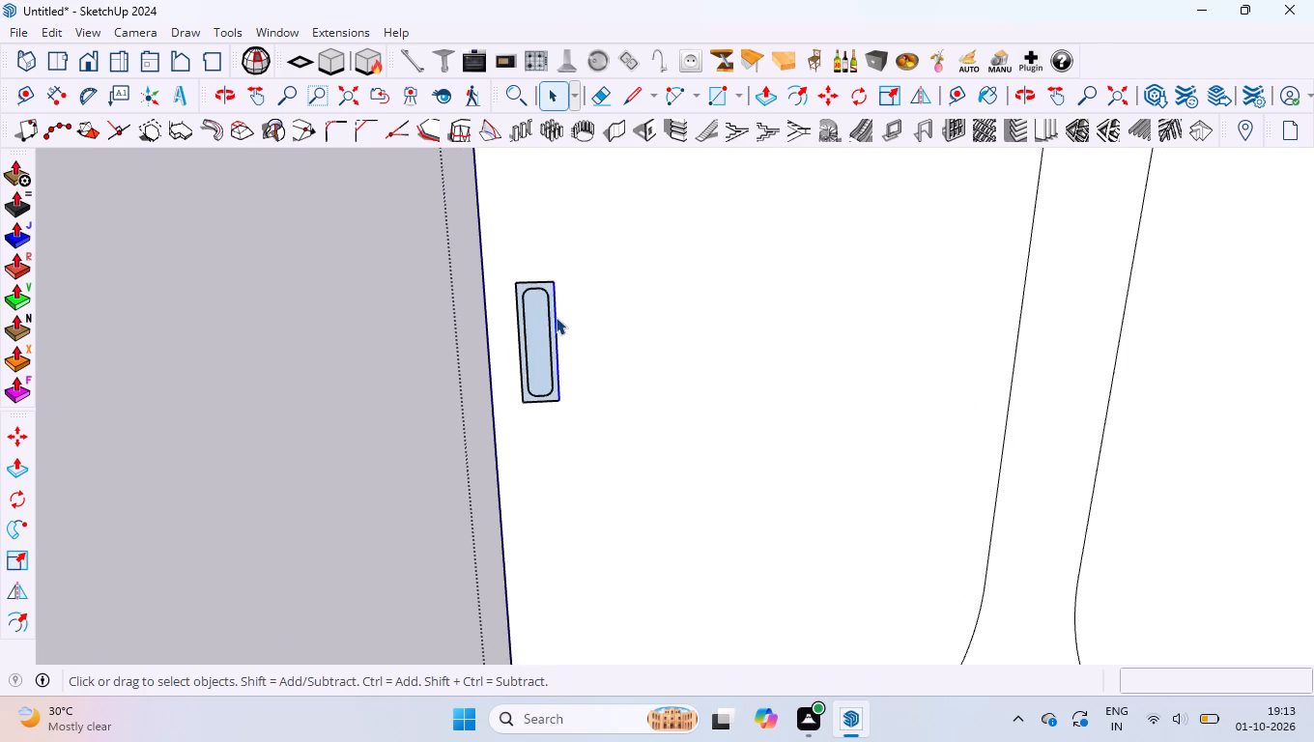
{"action": "scroll", "coordinate": [526, 289], "scroll_direction": "up", "scroll_amount": 4}
{"action": "left_click_drag", "start_coordinate": [487, 249], "coordinate": [698, 577]}
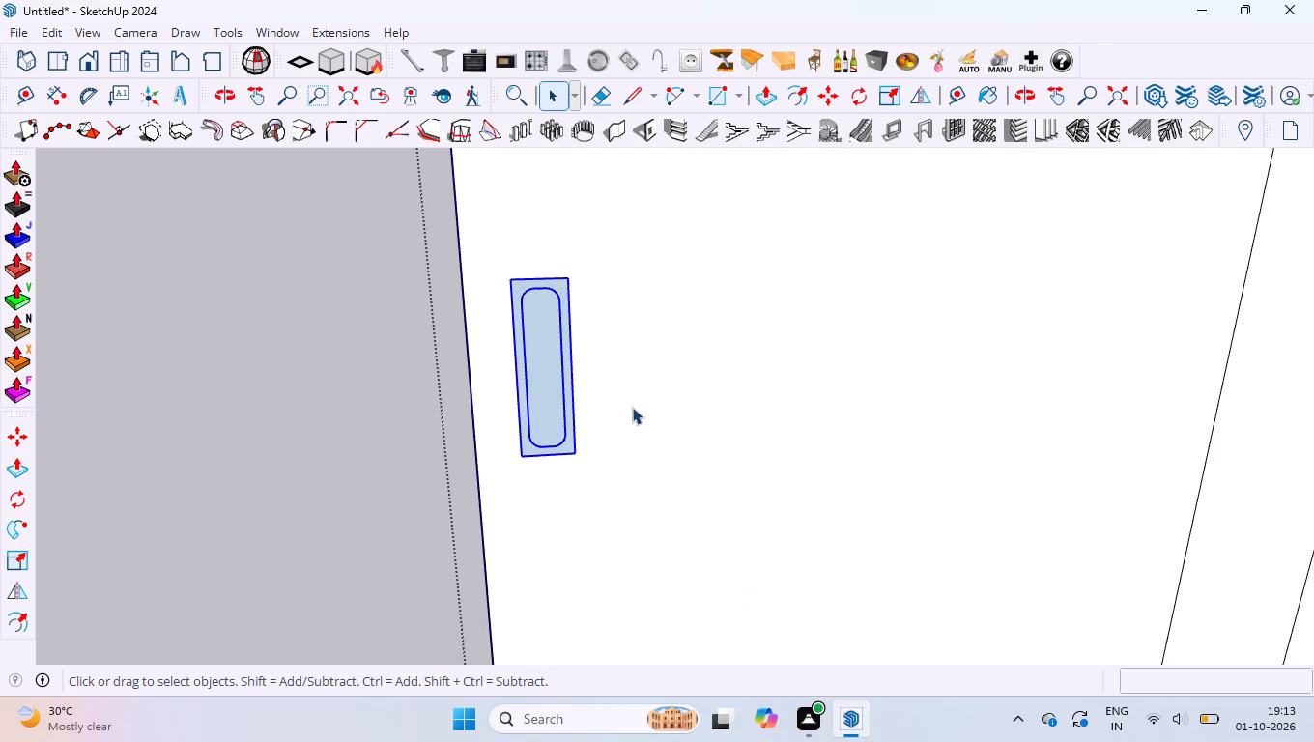
{"action": "key", "text": "m"}
{"action": "left_click", "coordinate": [564, 430]}
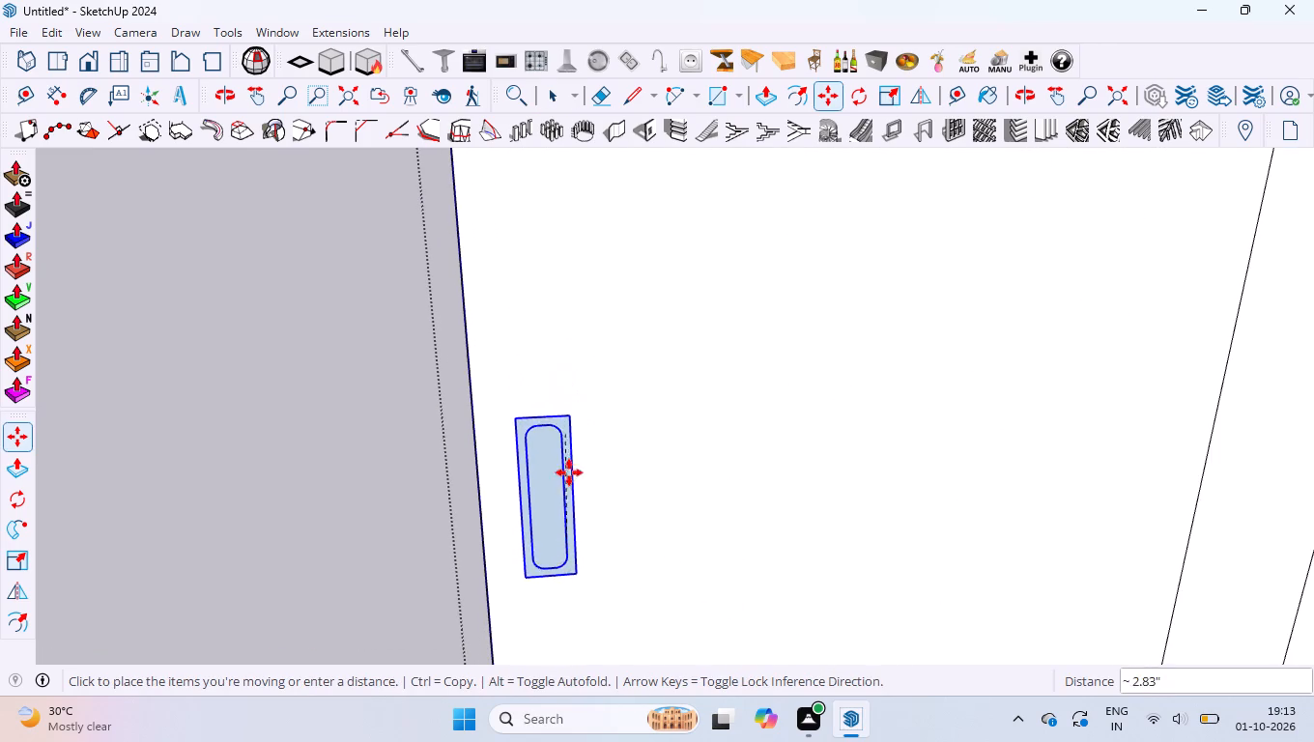
{"action": "scroll", "coordinate": [575, 328], "scroll_direction": "down", "scroll_amount": 14}
{"action": "key", "text": "Up"}
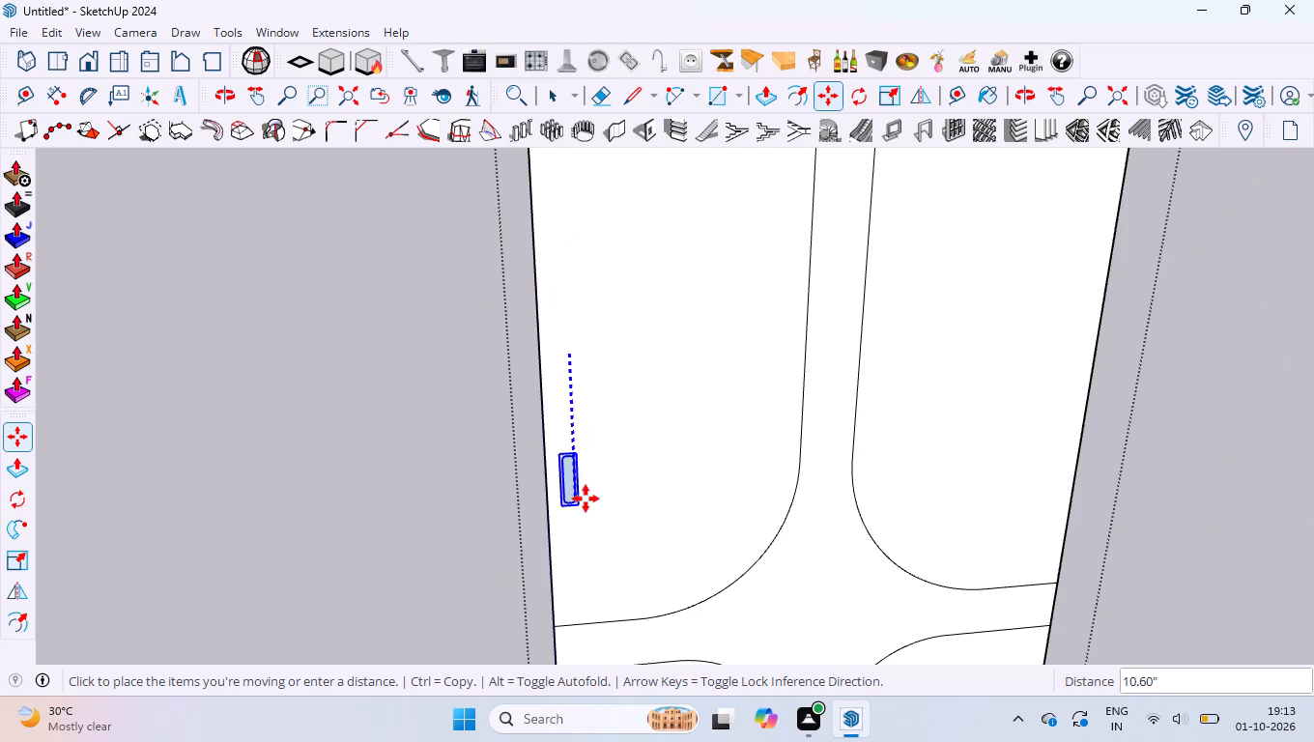
{"action": "left_click", "coordinate": [586, 413]}
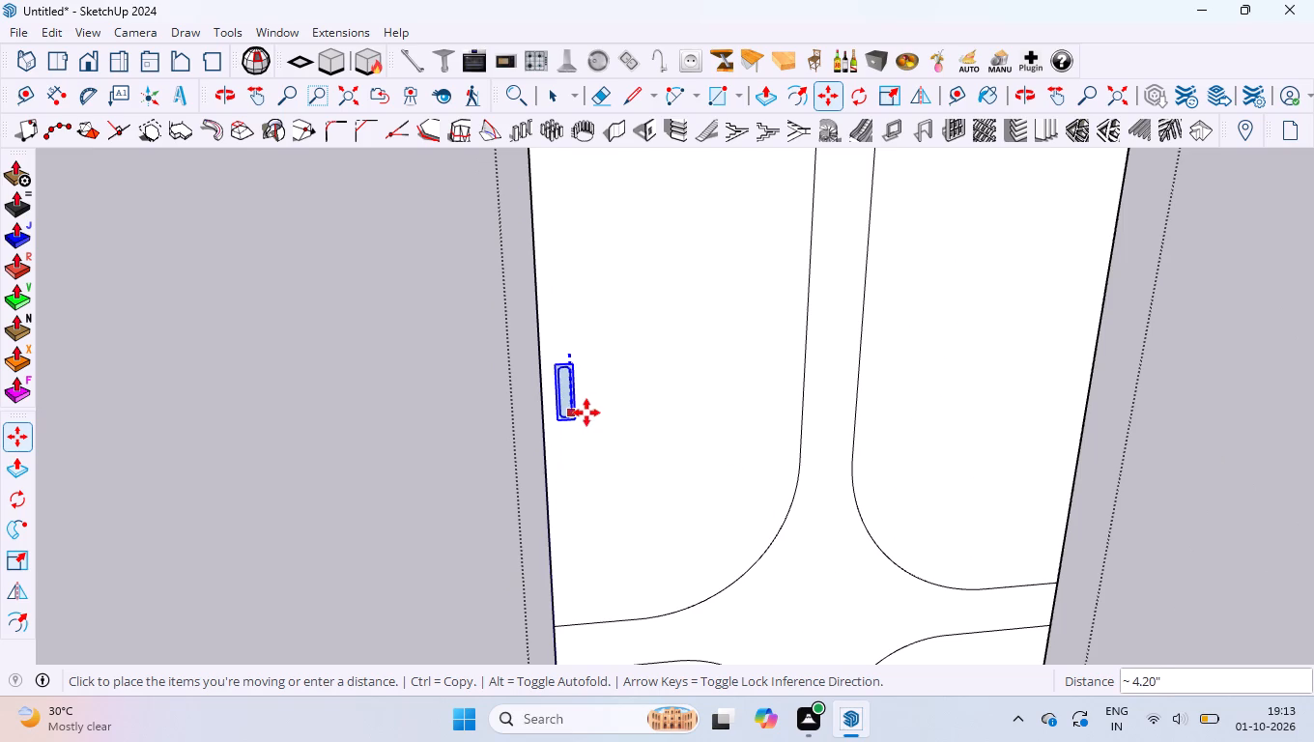
{"action": "scroll", "coordinate": [531, 352], "scroll_direction": "down", "scroll_amount": 10}
{"action": "scroll", "coordinate": [571, 512], "scroll_direction": "down", "scroll_amount": 6}
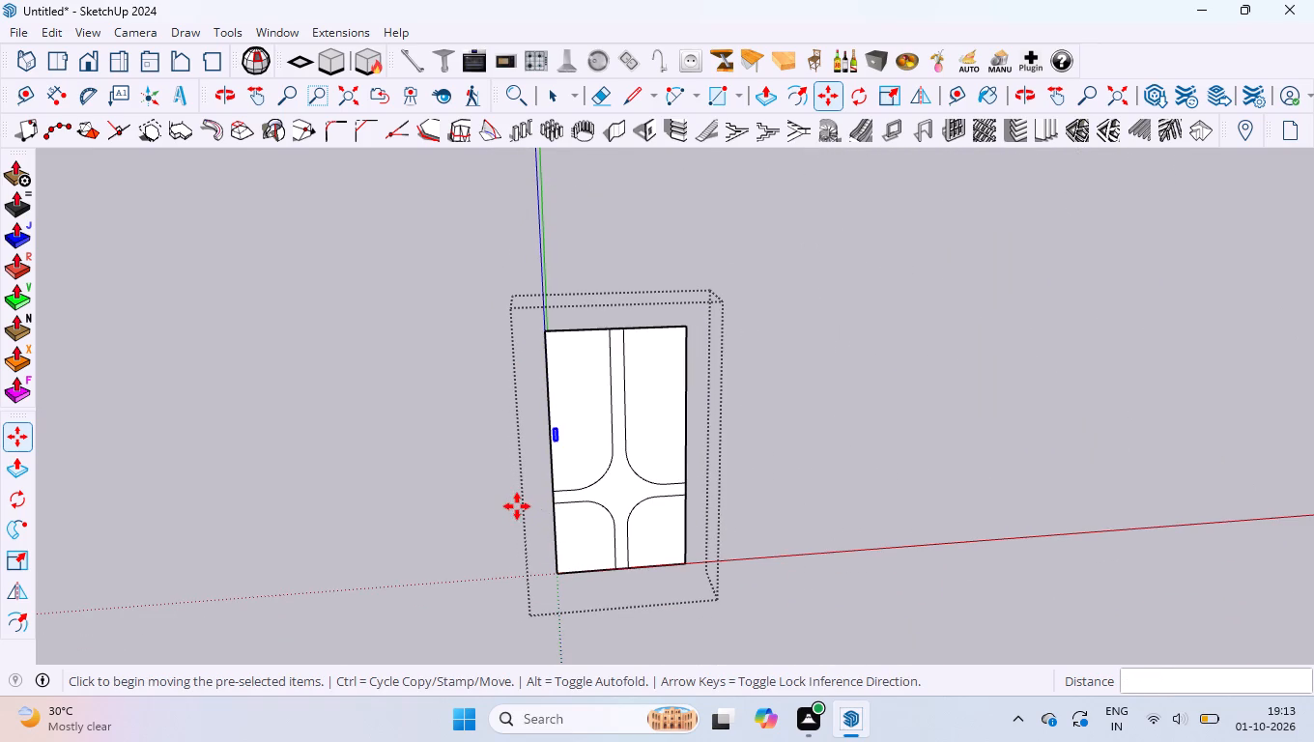
{"action": "key", "text": "space"}
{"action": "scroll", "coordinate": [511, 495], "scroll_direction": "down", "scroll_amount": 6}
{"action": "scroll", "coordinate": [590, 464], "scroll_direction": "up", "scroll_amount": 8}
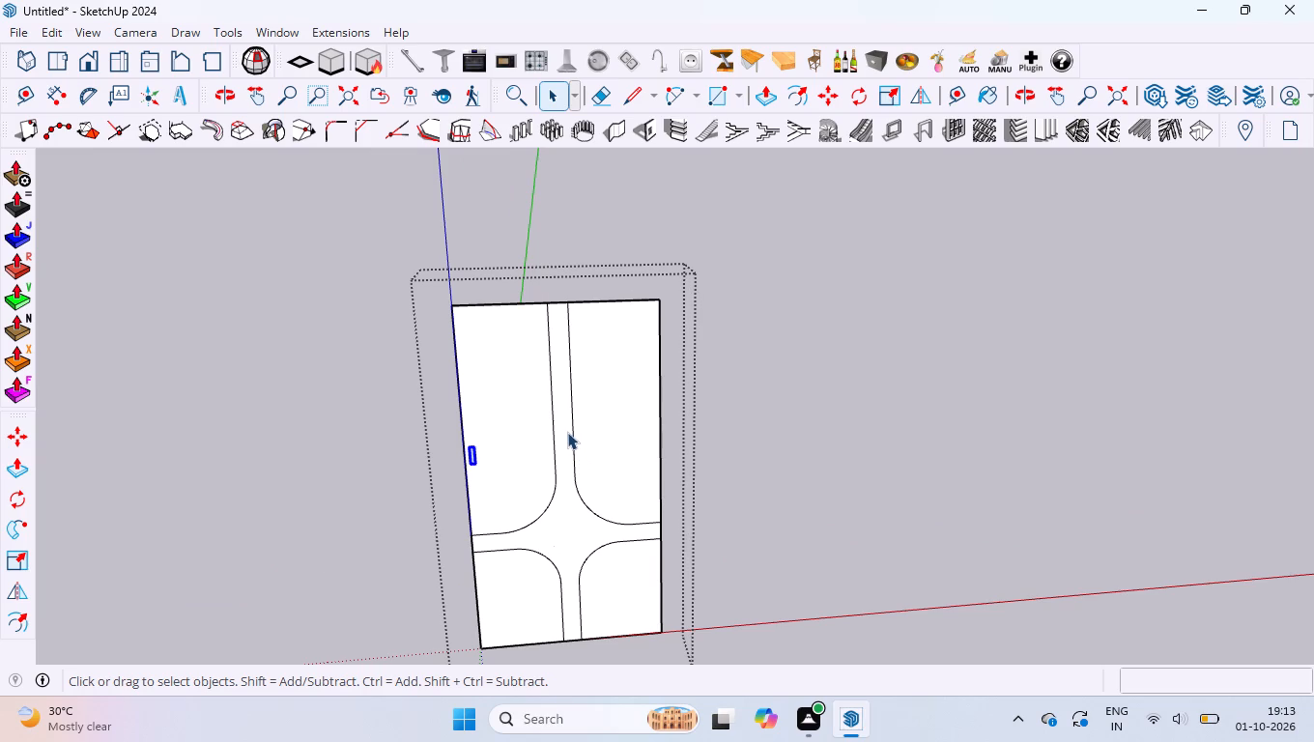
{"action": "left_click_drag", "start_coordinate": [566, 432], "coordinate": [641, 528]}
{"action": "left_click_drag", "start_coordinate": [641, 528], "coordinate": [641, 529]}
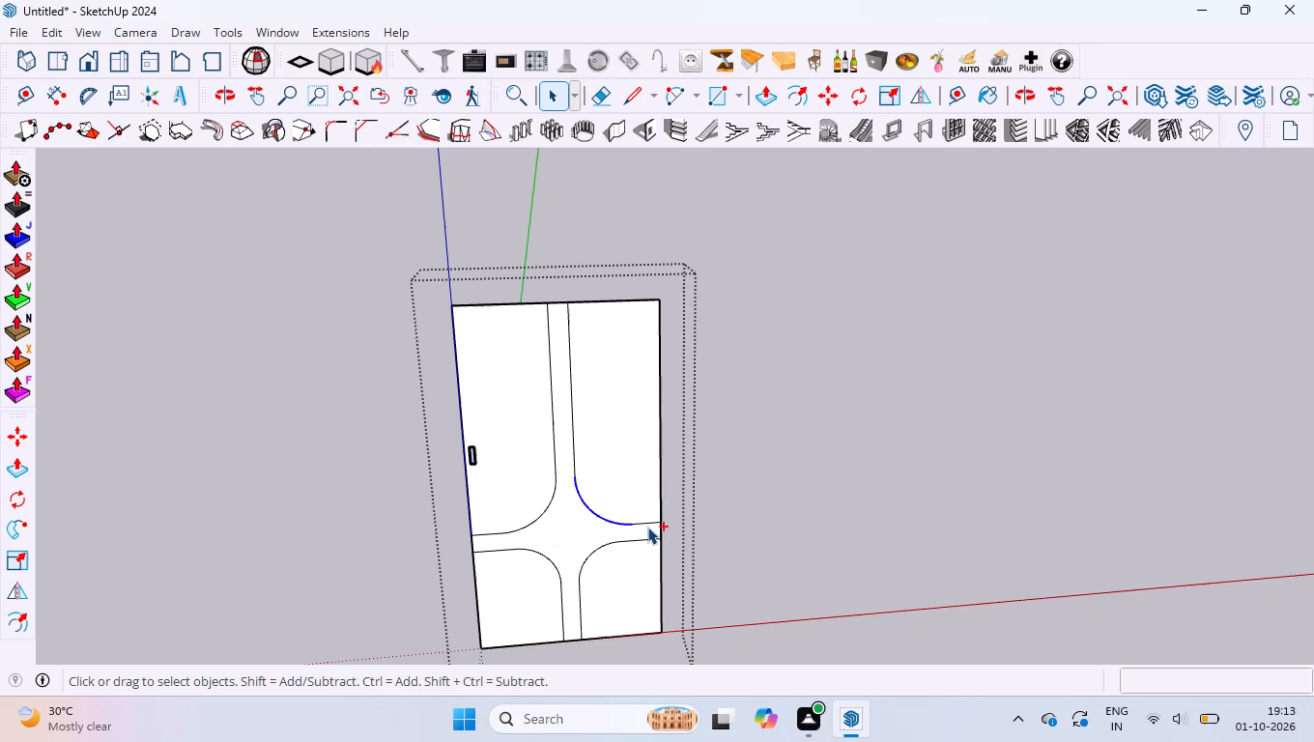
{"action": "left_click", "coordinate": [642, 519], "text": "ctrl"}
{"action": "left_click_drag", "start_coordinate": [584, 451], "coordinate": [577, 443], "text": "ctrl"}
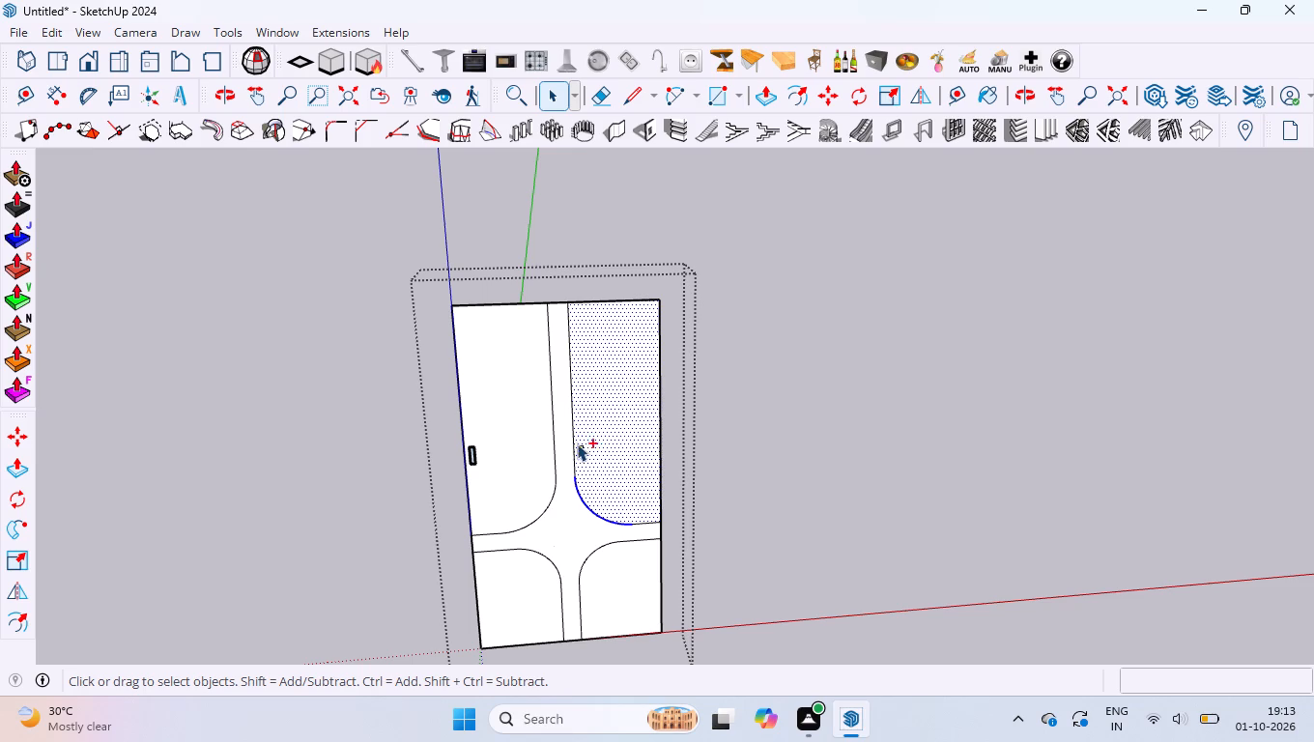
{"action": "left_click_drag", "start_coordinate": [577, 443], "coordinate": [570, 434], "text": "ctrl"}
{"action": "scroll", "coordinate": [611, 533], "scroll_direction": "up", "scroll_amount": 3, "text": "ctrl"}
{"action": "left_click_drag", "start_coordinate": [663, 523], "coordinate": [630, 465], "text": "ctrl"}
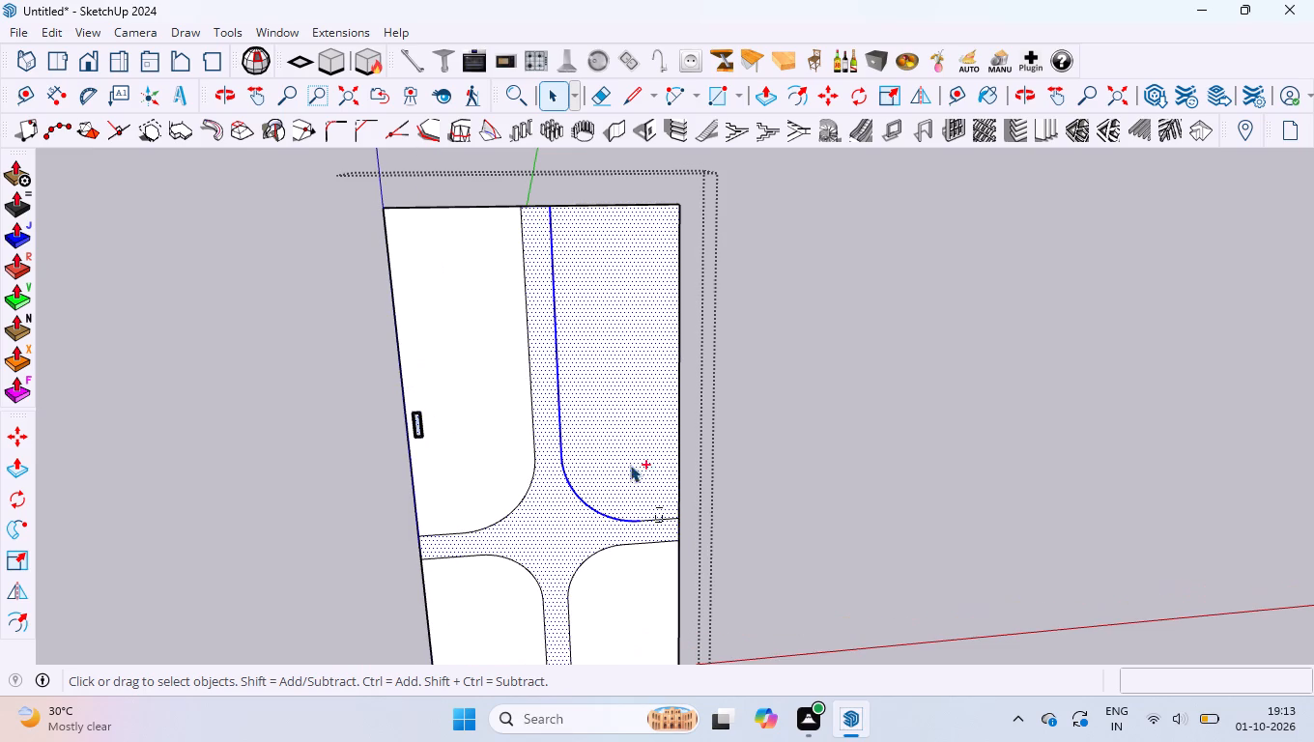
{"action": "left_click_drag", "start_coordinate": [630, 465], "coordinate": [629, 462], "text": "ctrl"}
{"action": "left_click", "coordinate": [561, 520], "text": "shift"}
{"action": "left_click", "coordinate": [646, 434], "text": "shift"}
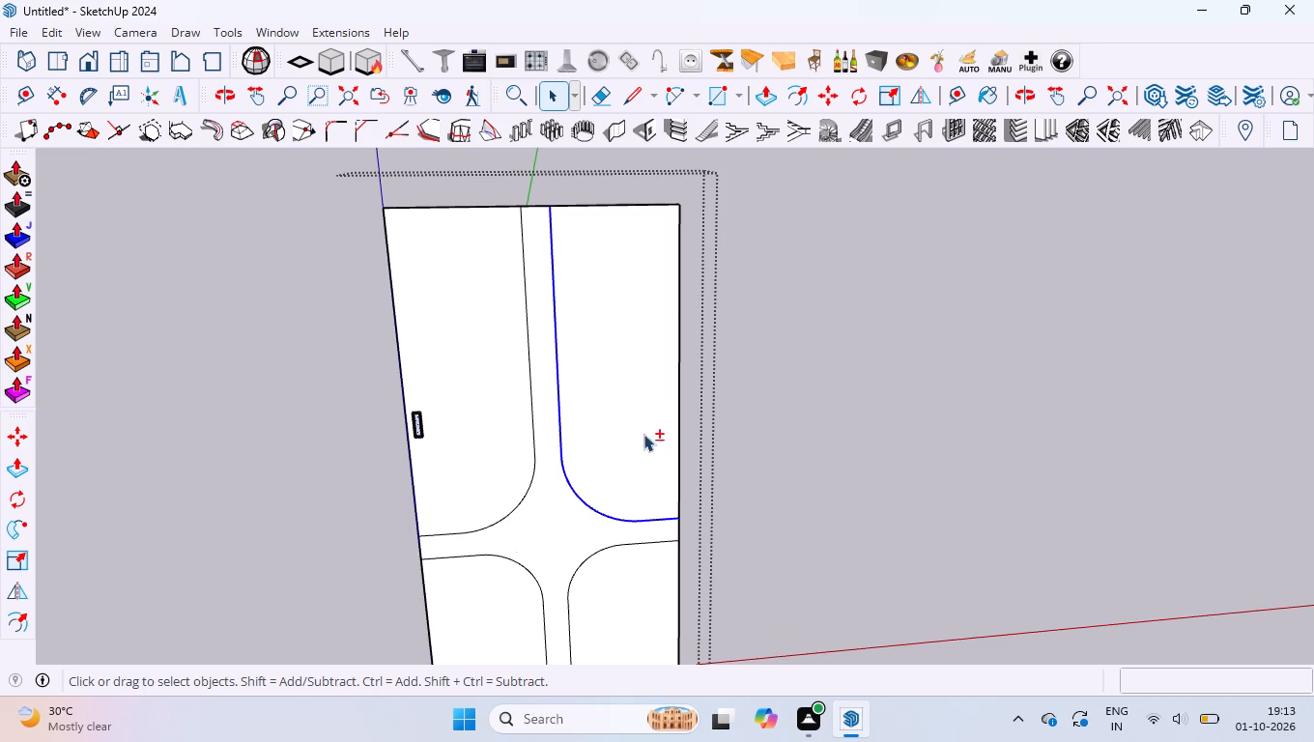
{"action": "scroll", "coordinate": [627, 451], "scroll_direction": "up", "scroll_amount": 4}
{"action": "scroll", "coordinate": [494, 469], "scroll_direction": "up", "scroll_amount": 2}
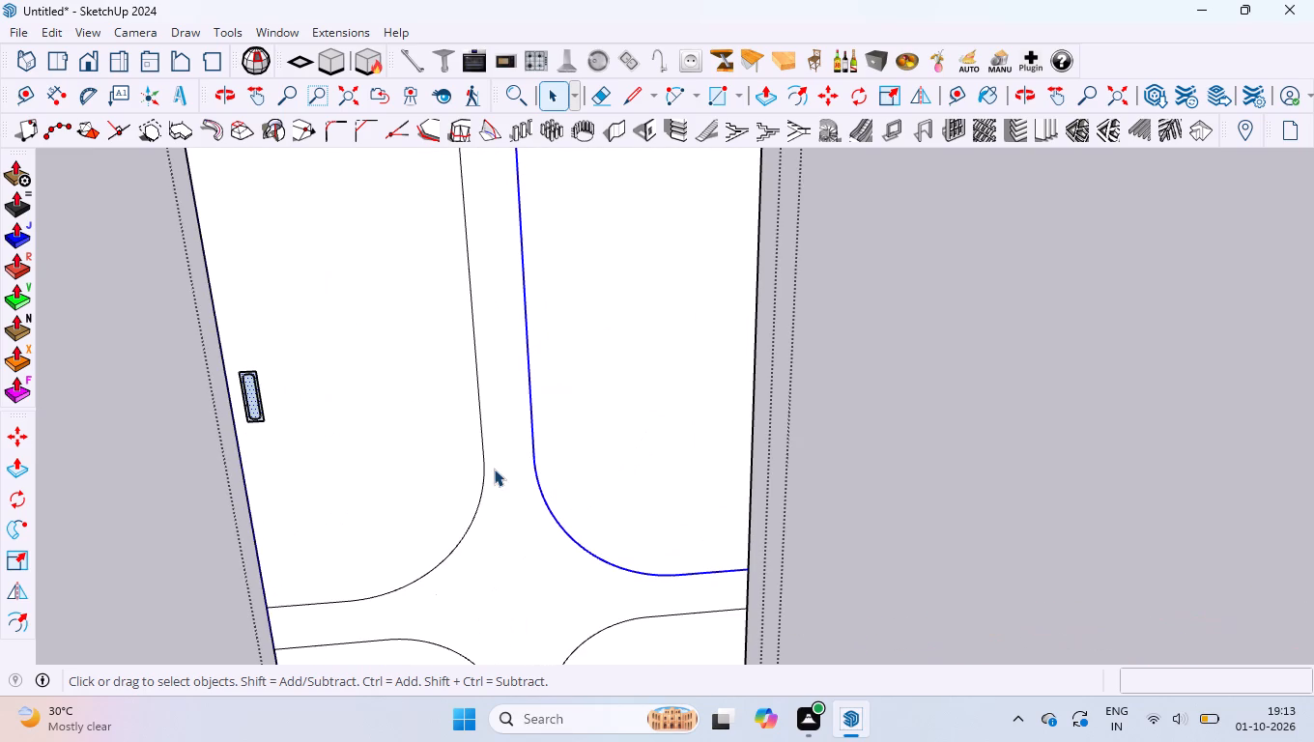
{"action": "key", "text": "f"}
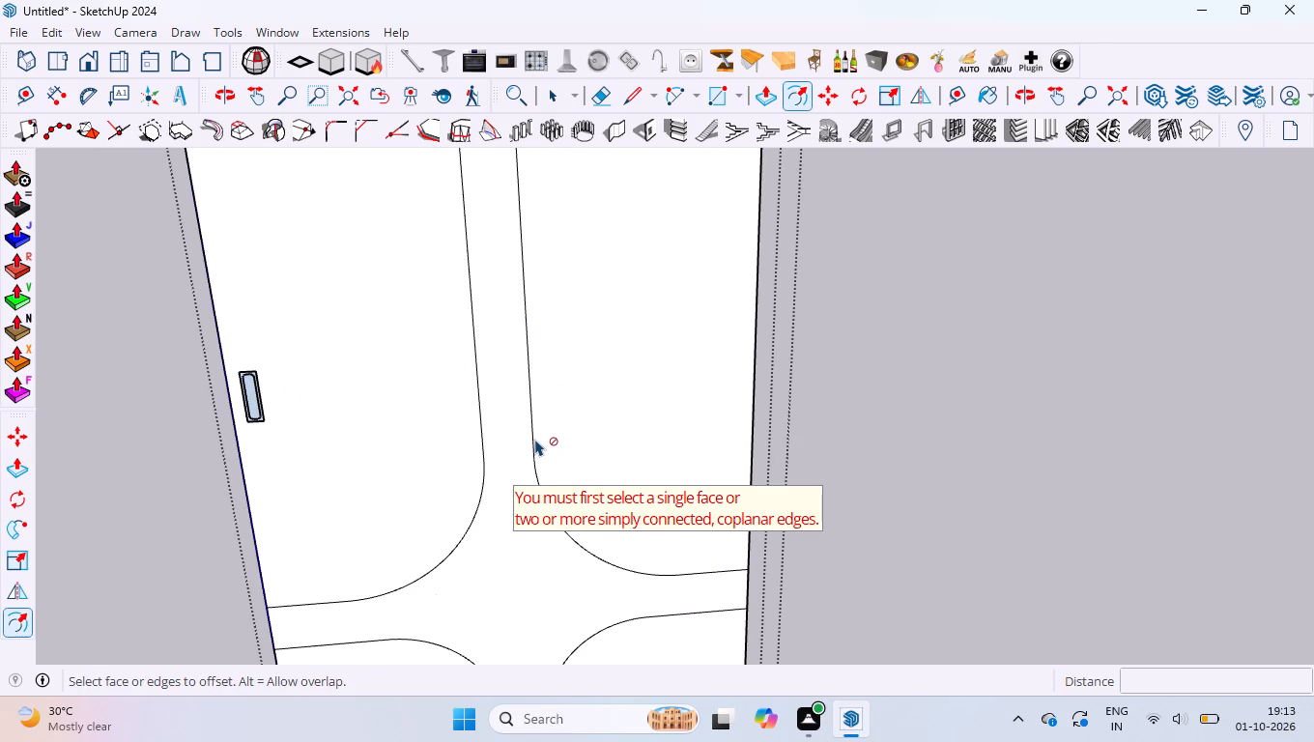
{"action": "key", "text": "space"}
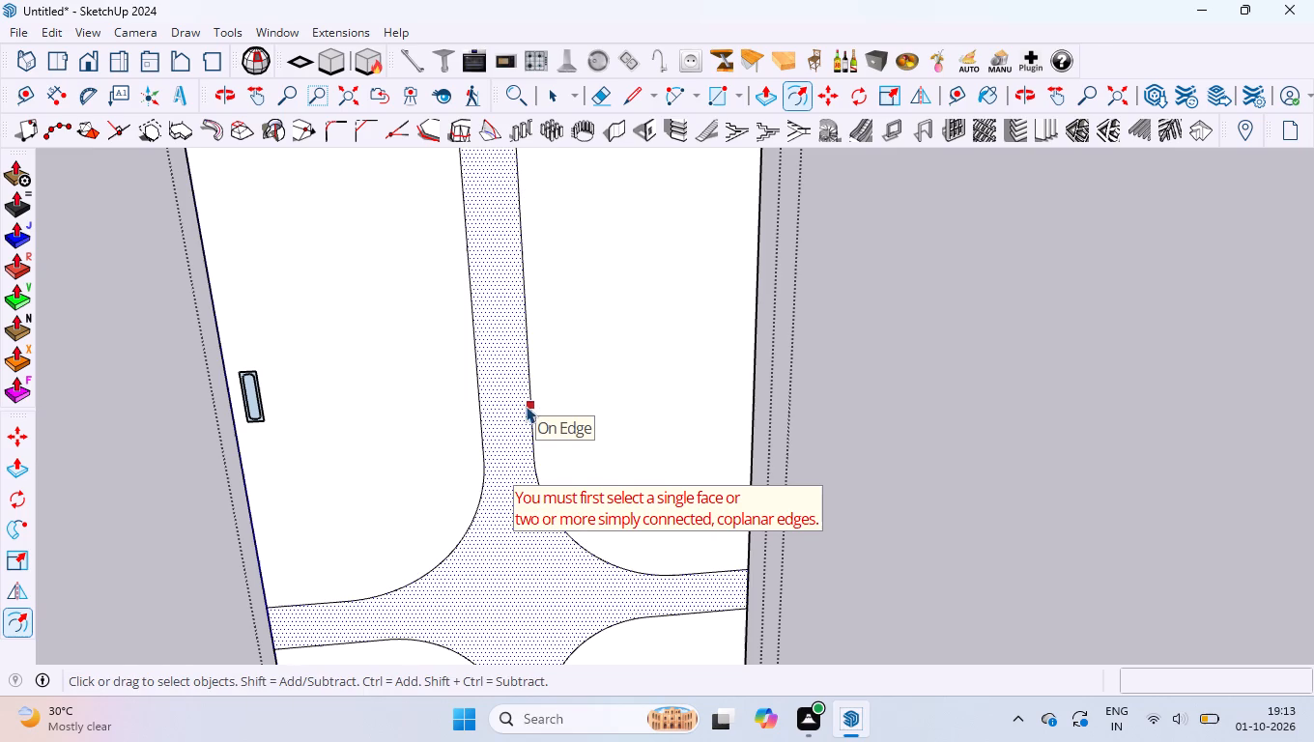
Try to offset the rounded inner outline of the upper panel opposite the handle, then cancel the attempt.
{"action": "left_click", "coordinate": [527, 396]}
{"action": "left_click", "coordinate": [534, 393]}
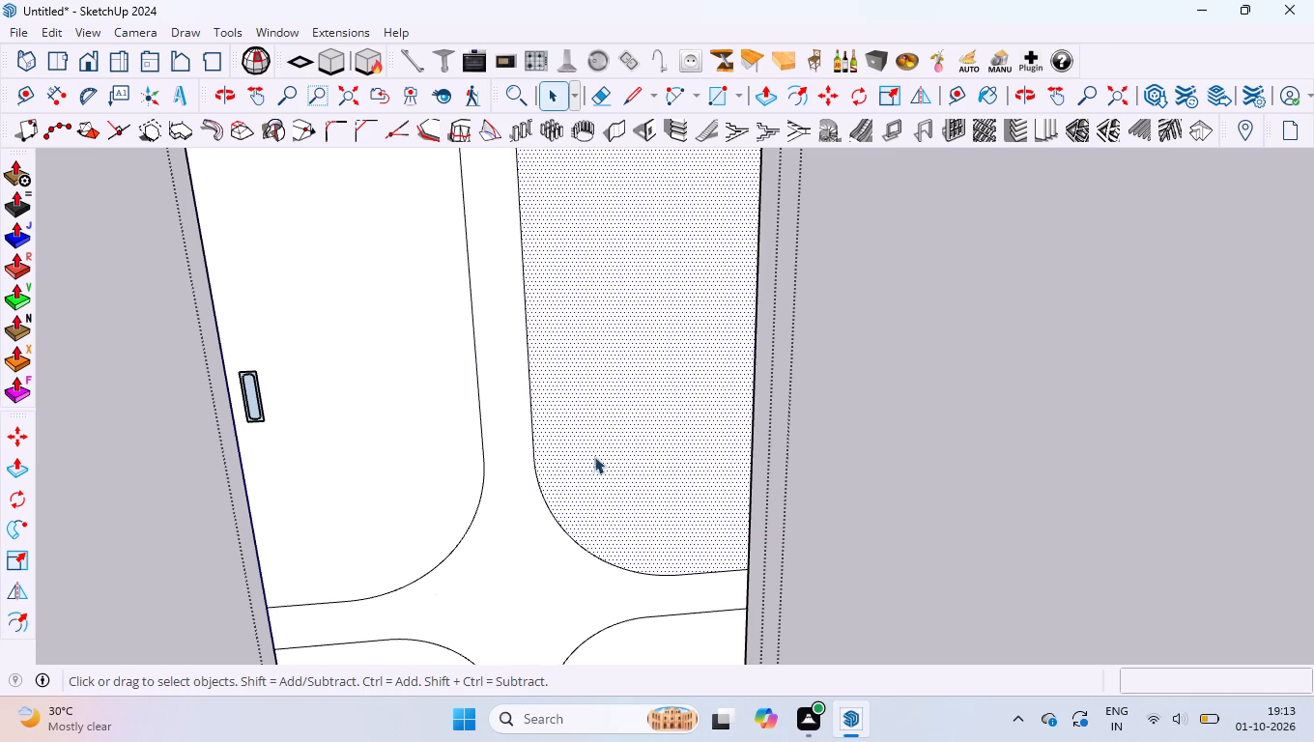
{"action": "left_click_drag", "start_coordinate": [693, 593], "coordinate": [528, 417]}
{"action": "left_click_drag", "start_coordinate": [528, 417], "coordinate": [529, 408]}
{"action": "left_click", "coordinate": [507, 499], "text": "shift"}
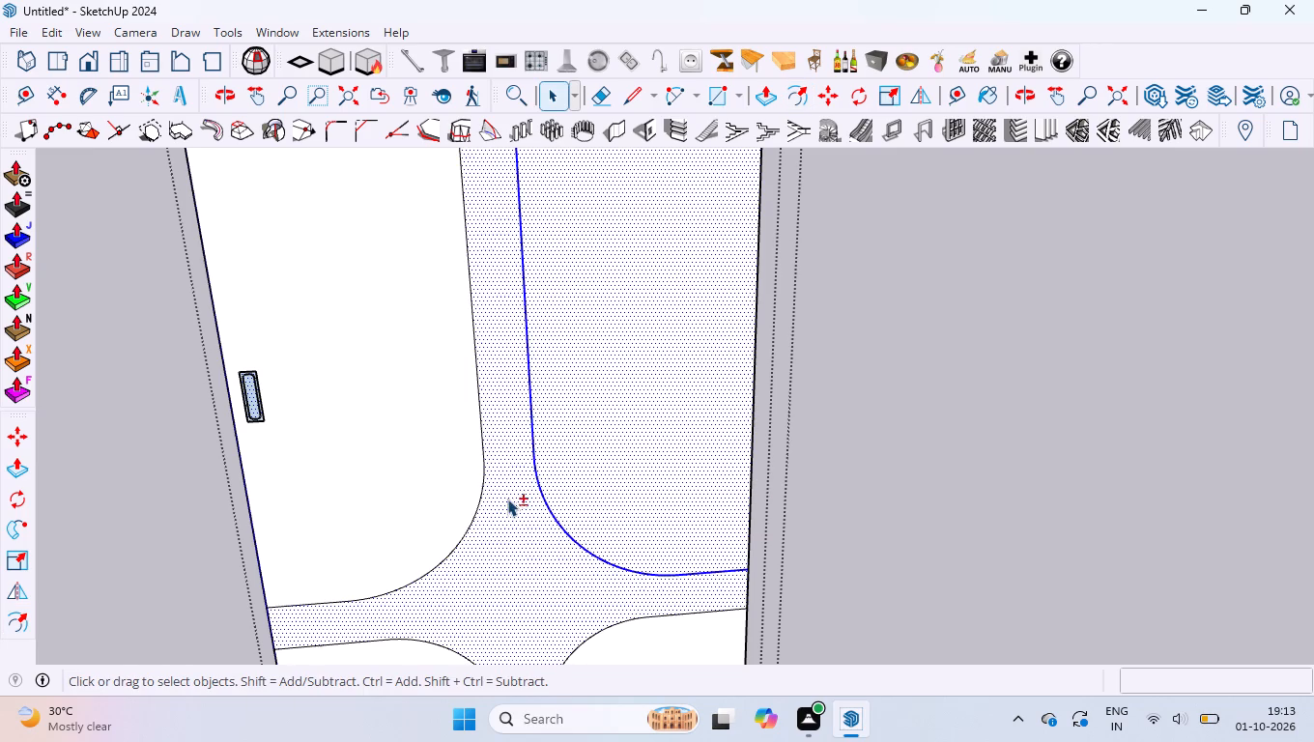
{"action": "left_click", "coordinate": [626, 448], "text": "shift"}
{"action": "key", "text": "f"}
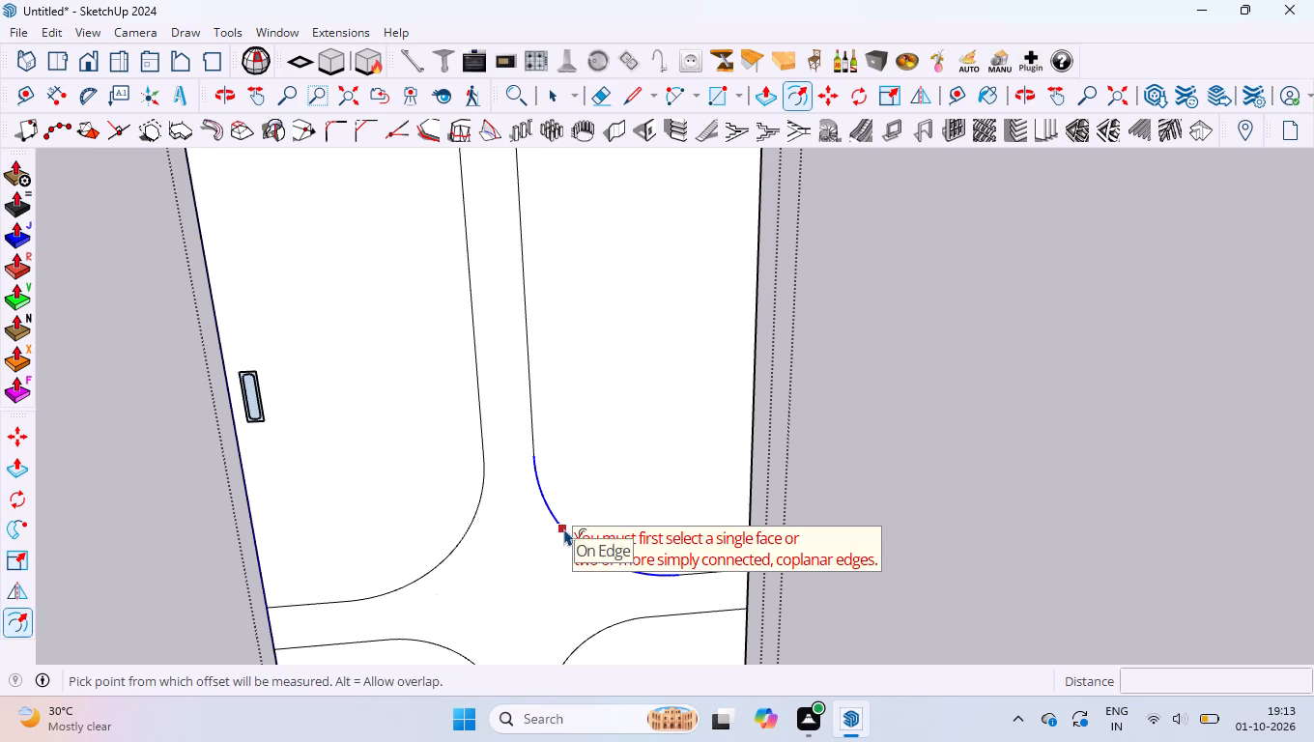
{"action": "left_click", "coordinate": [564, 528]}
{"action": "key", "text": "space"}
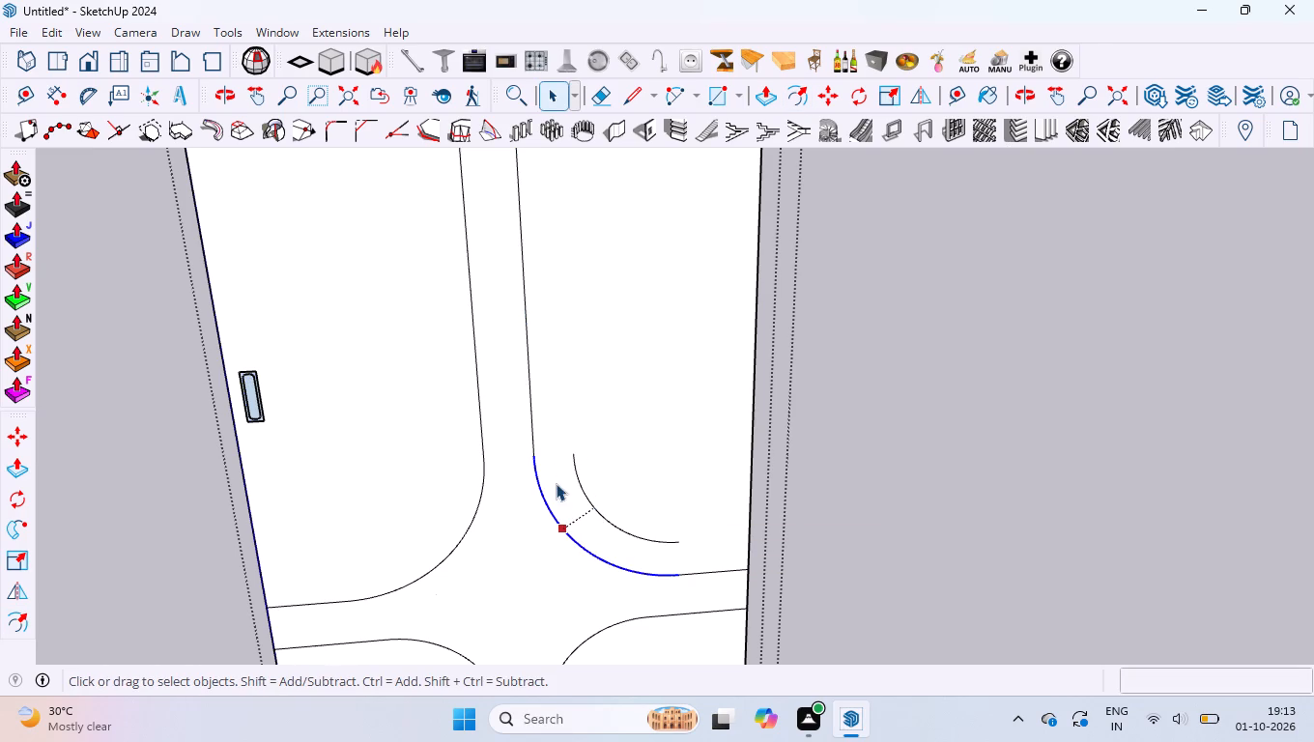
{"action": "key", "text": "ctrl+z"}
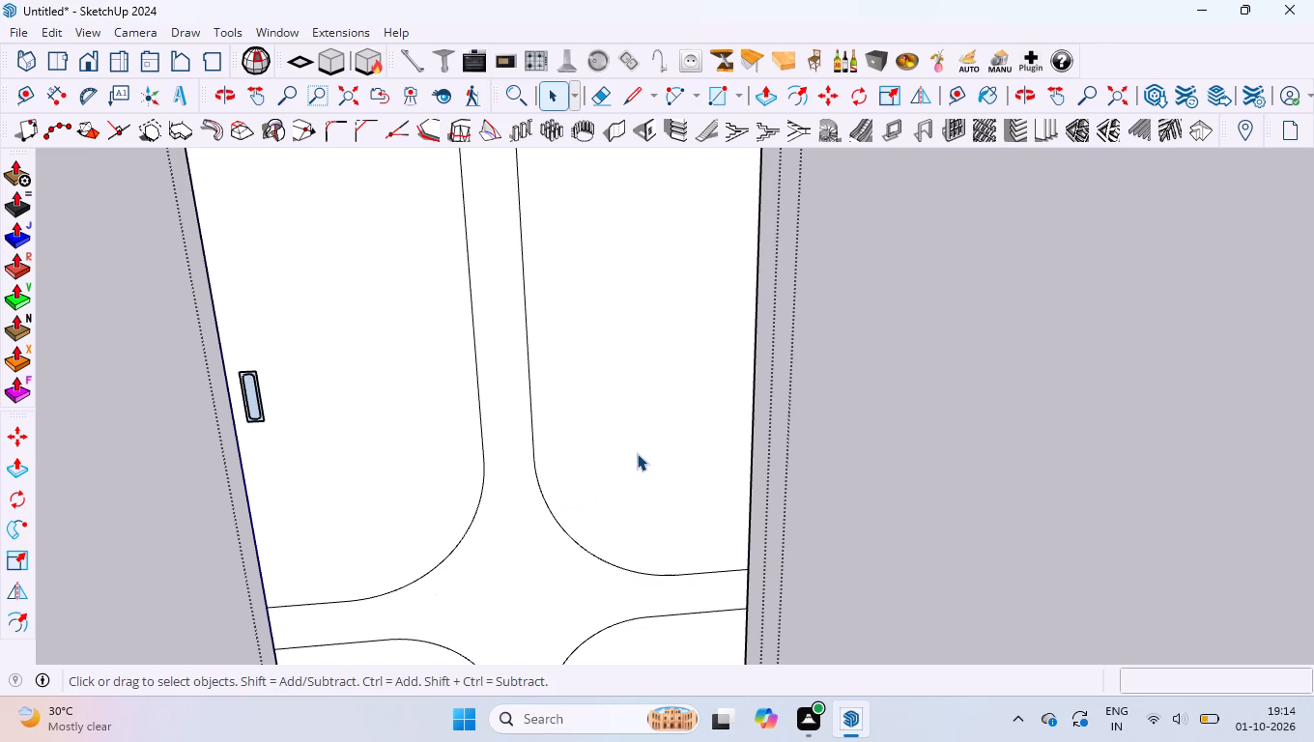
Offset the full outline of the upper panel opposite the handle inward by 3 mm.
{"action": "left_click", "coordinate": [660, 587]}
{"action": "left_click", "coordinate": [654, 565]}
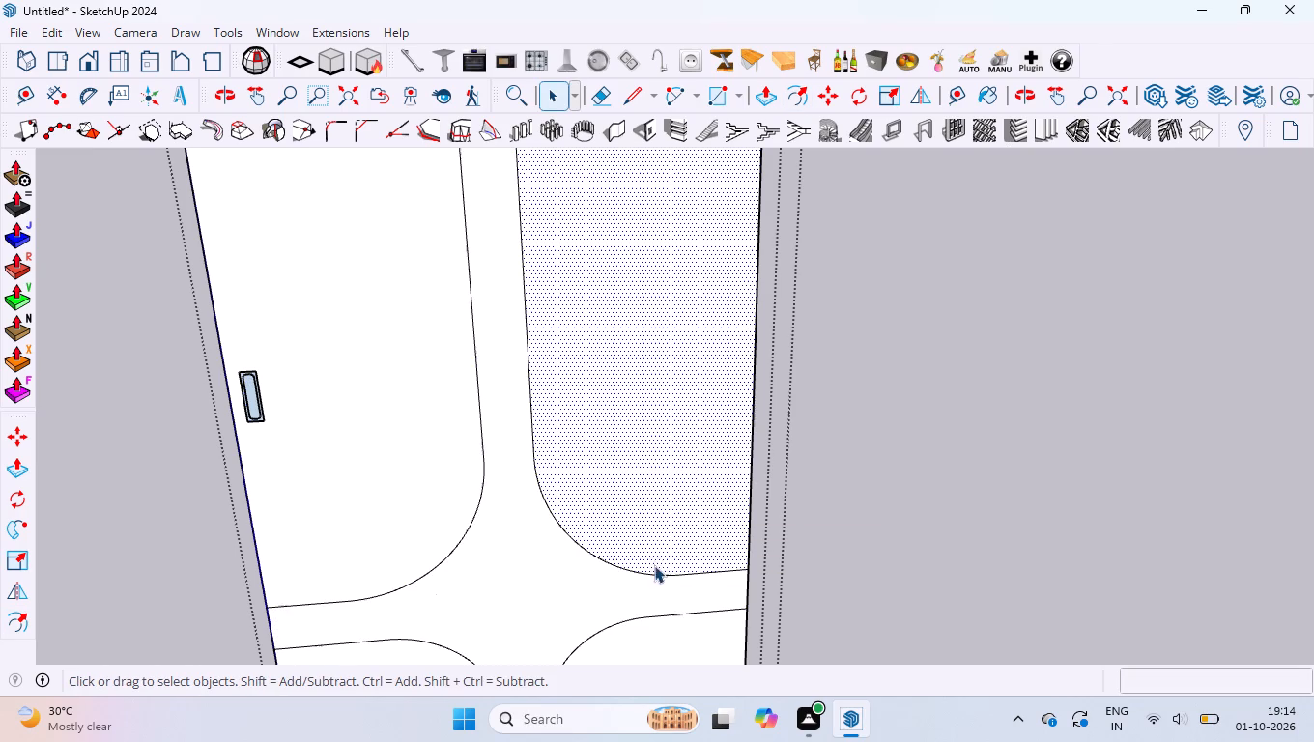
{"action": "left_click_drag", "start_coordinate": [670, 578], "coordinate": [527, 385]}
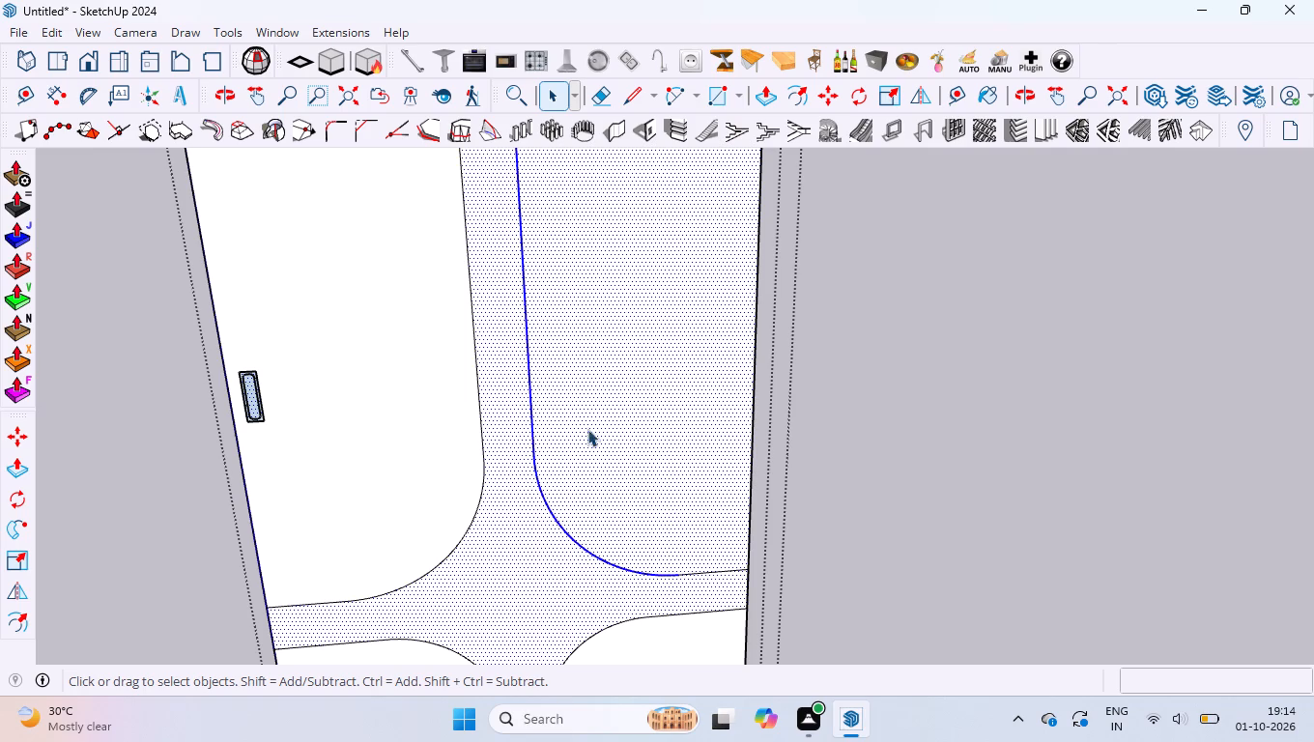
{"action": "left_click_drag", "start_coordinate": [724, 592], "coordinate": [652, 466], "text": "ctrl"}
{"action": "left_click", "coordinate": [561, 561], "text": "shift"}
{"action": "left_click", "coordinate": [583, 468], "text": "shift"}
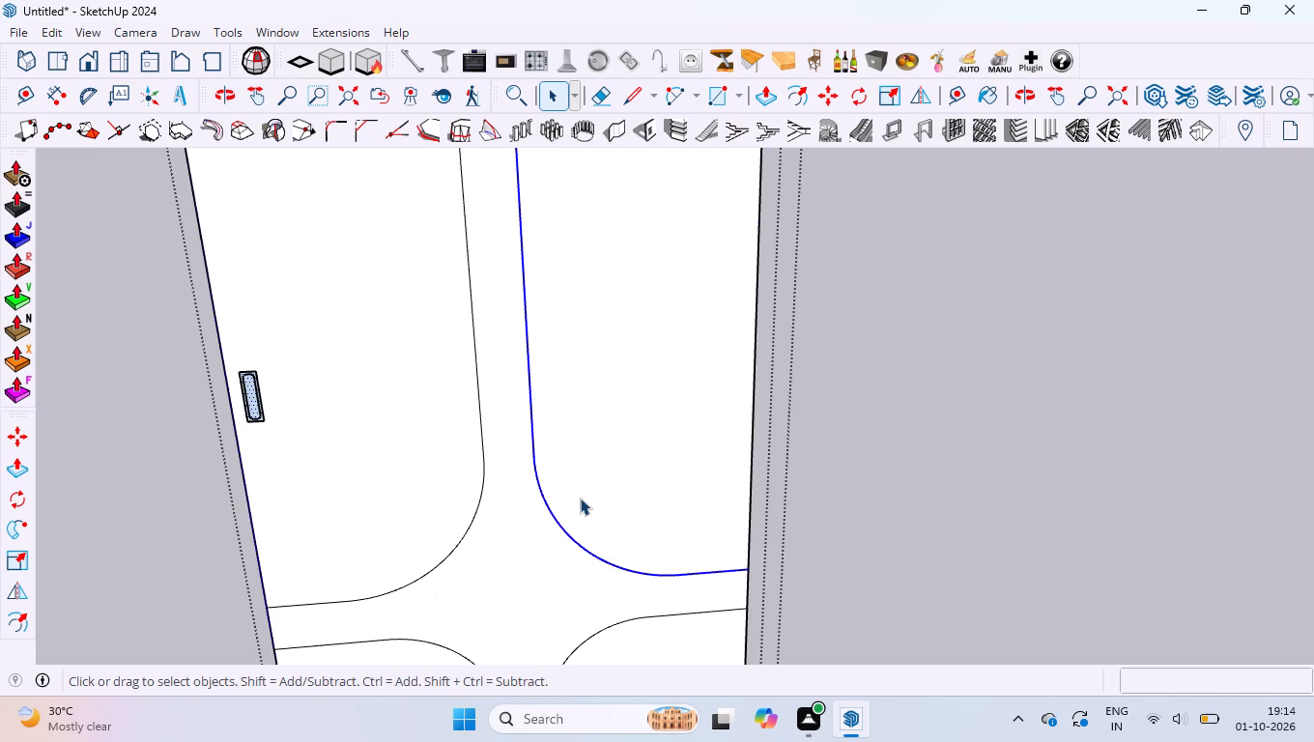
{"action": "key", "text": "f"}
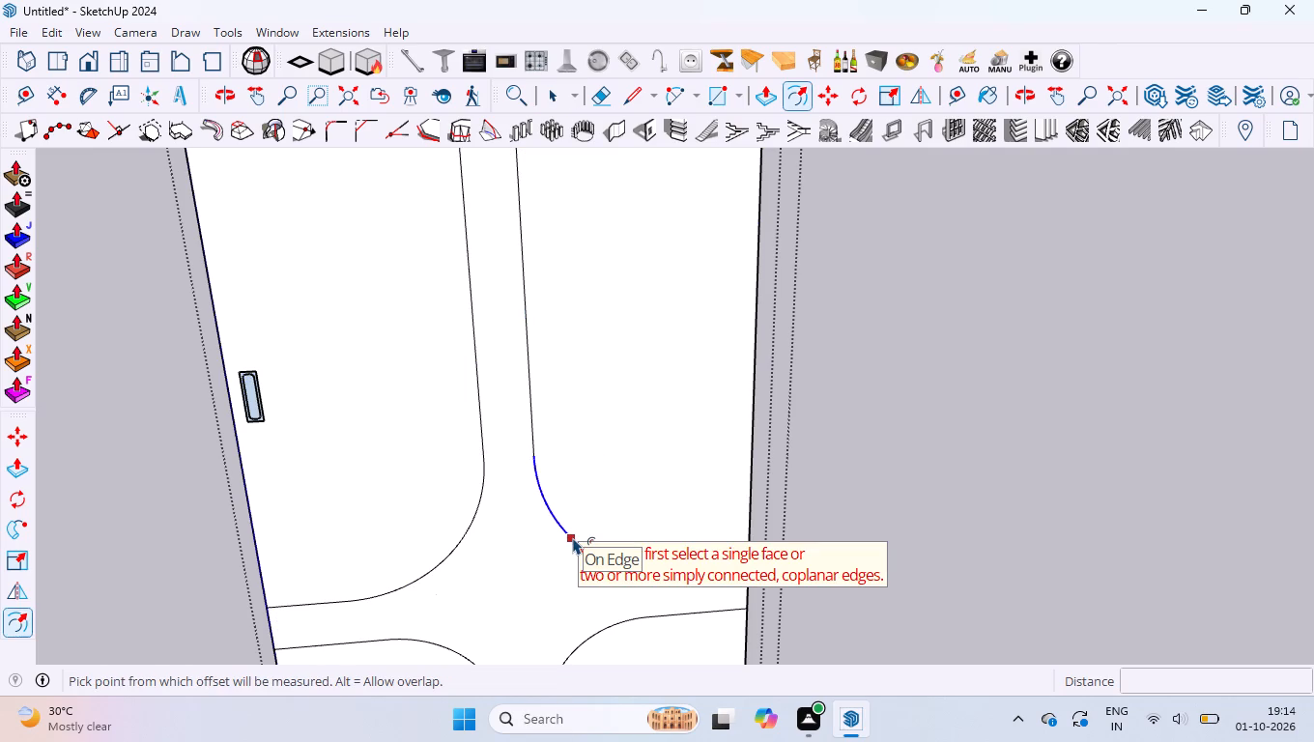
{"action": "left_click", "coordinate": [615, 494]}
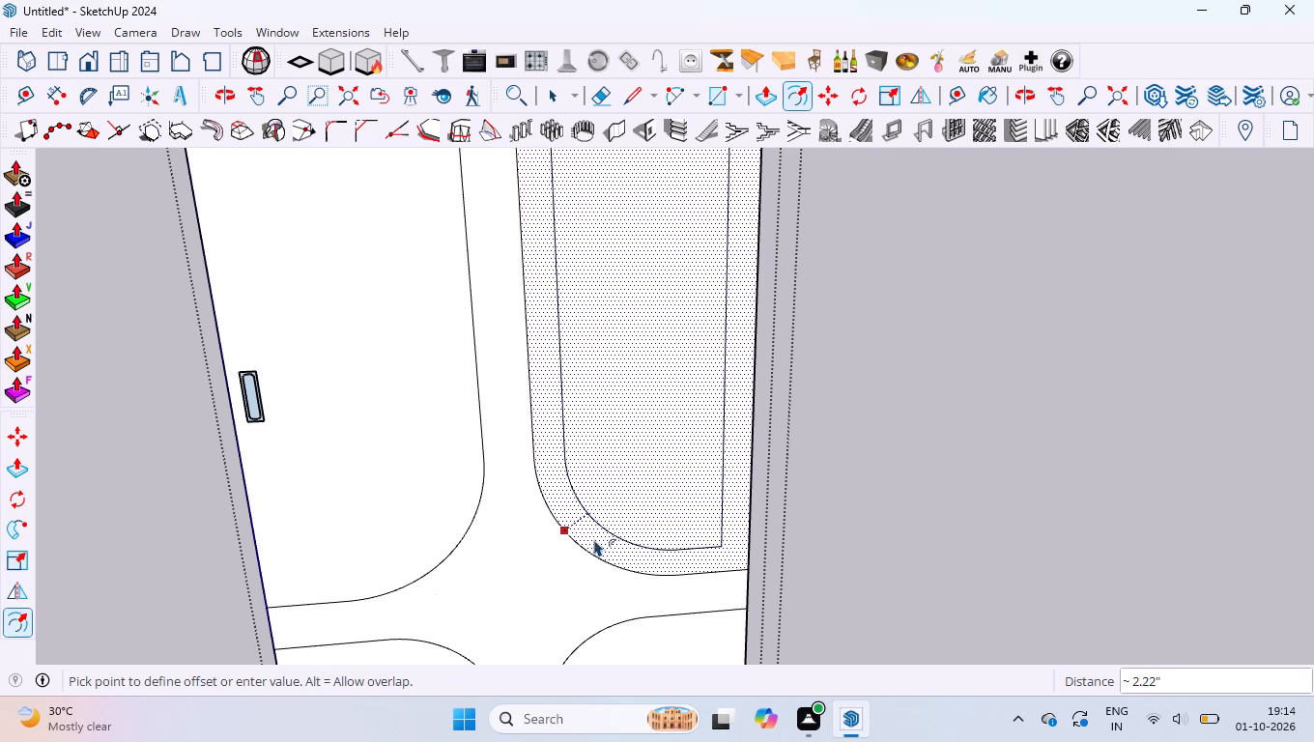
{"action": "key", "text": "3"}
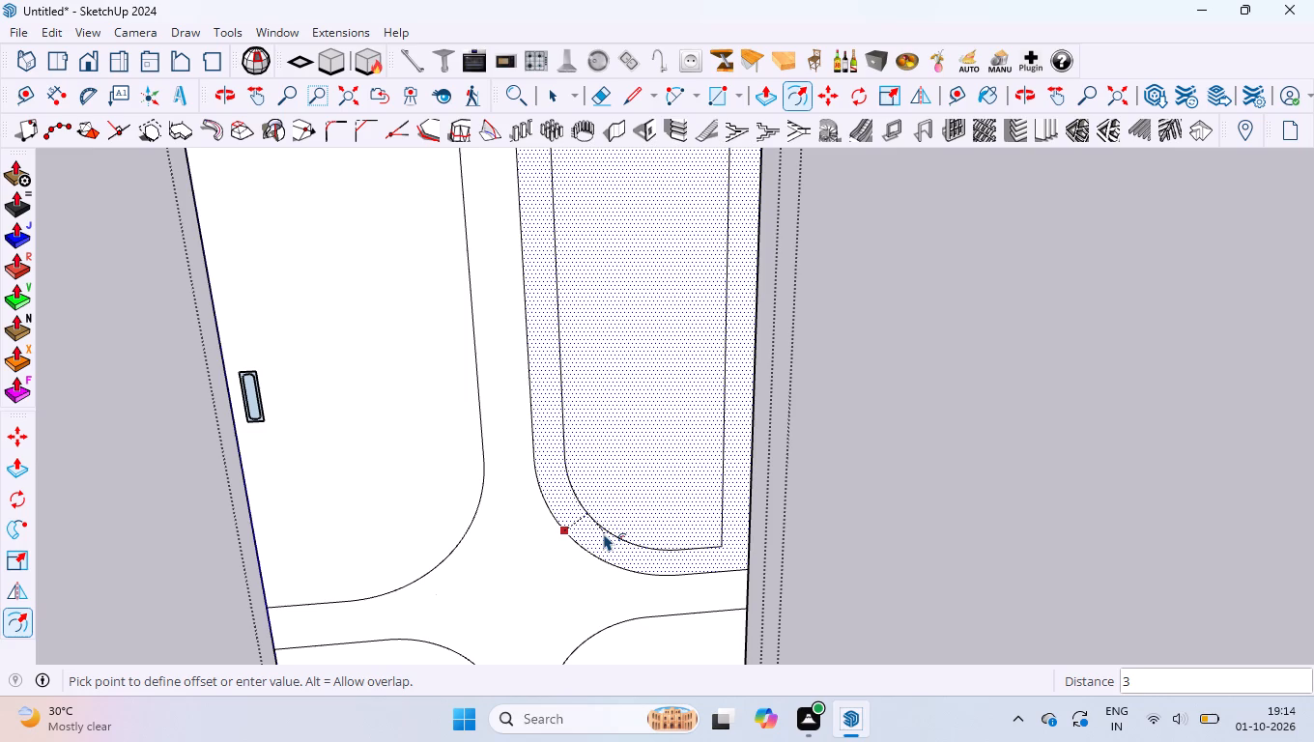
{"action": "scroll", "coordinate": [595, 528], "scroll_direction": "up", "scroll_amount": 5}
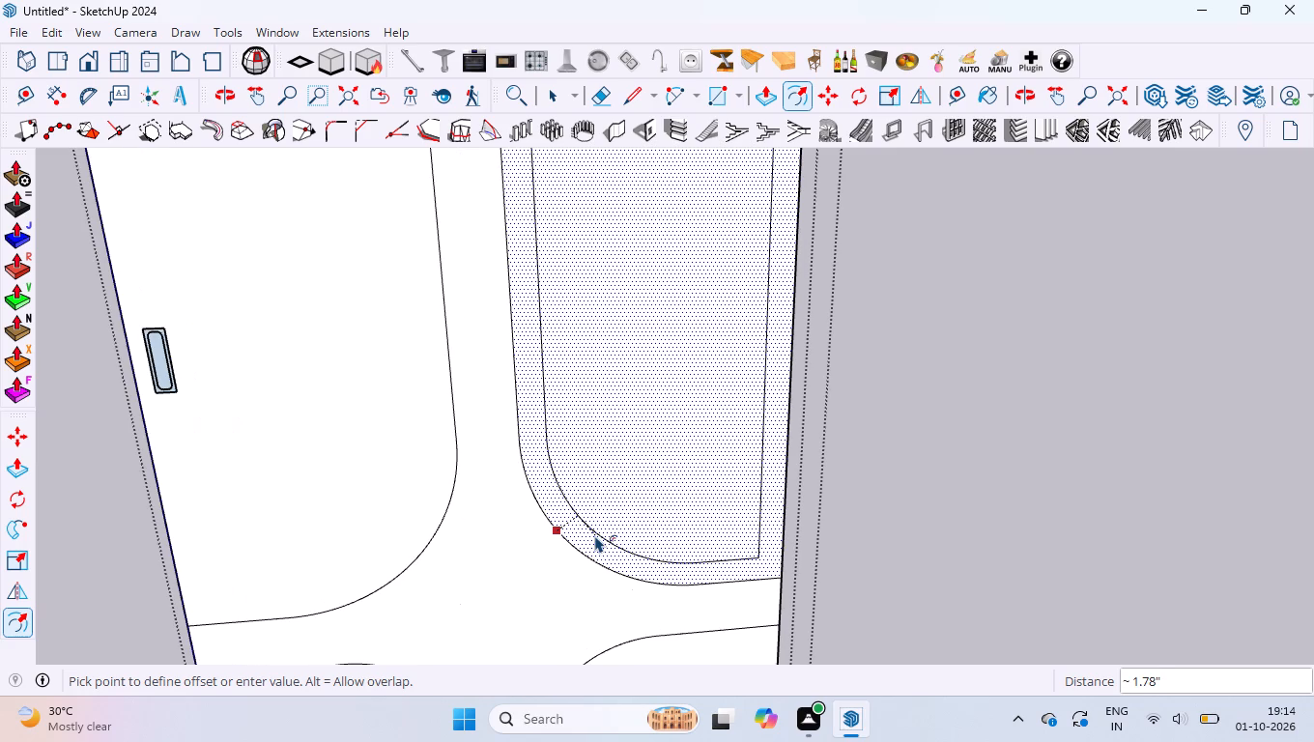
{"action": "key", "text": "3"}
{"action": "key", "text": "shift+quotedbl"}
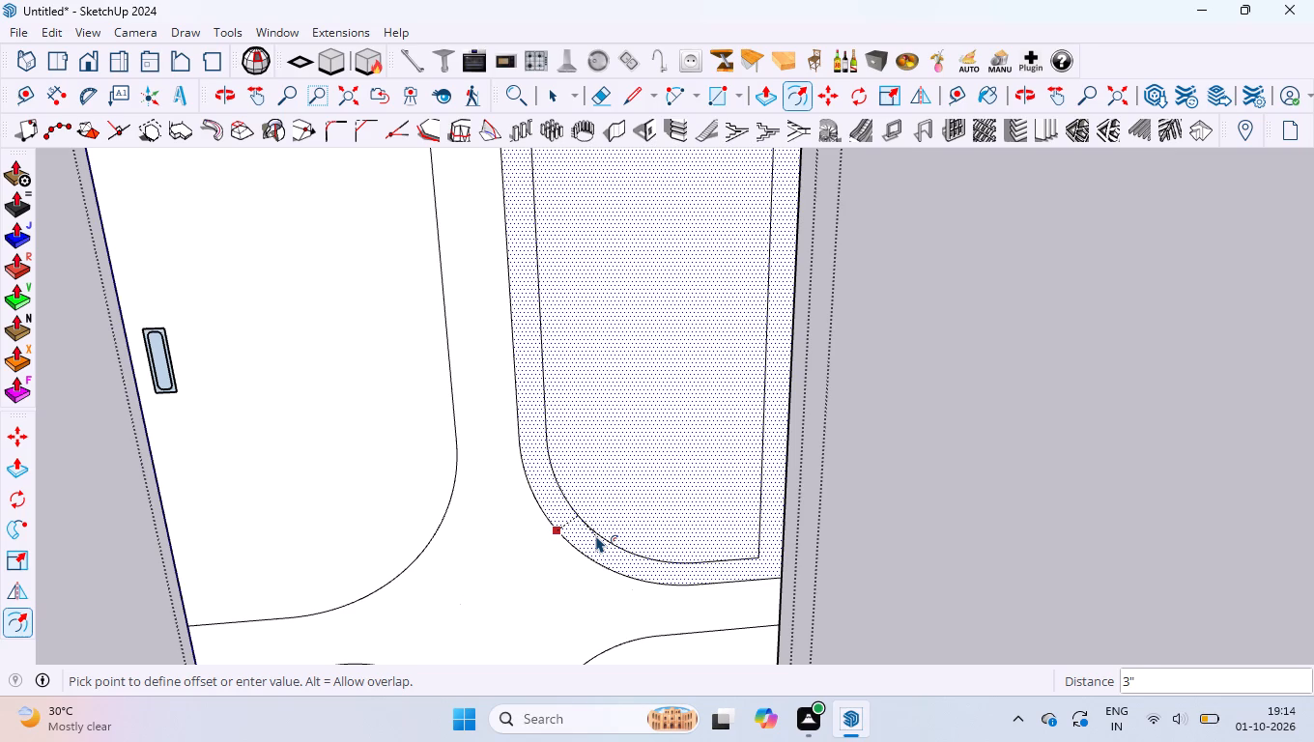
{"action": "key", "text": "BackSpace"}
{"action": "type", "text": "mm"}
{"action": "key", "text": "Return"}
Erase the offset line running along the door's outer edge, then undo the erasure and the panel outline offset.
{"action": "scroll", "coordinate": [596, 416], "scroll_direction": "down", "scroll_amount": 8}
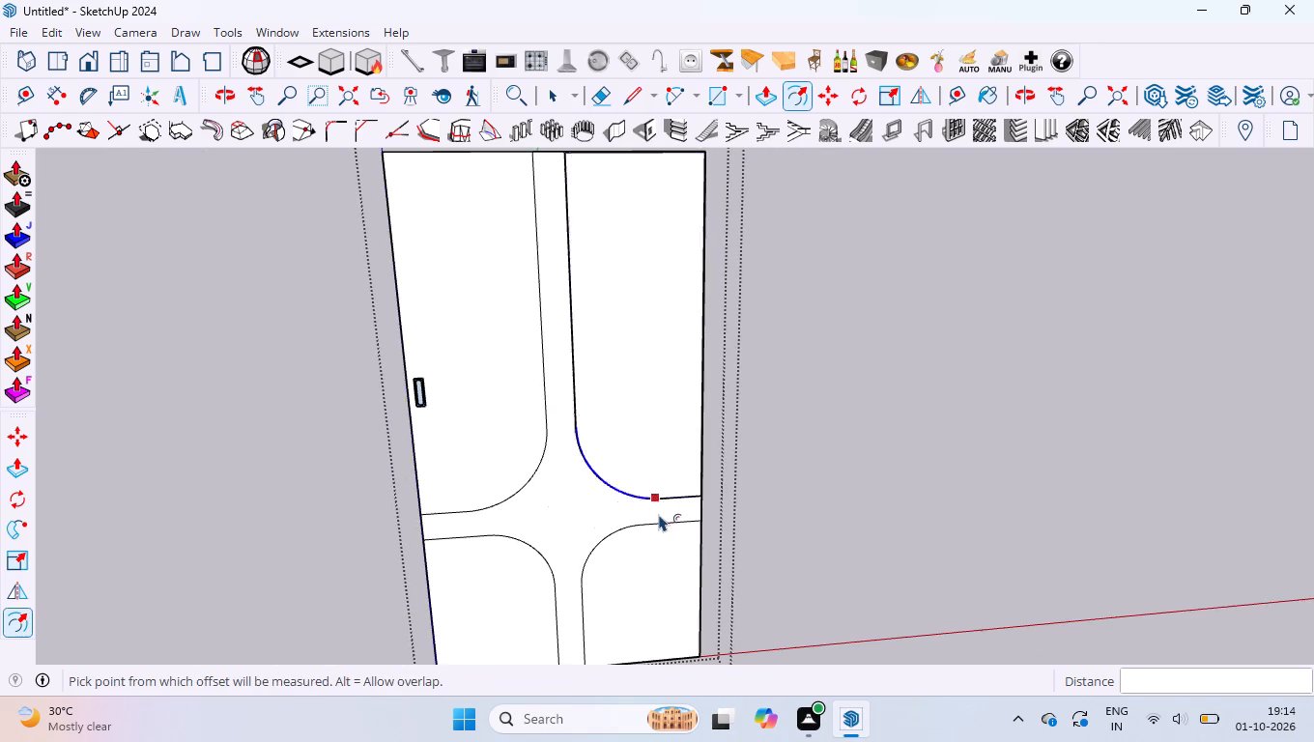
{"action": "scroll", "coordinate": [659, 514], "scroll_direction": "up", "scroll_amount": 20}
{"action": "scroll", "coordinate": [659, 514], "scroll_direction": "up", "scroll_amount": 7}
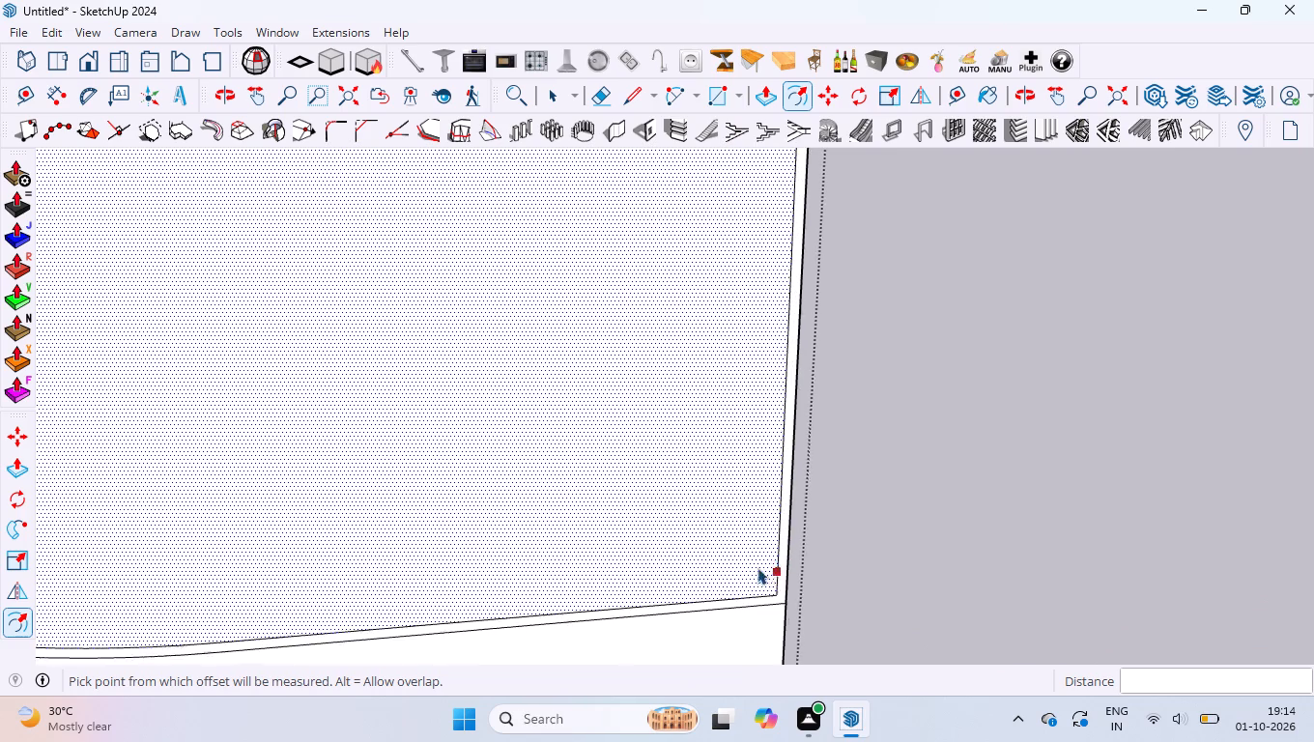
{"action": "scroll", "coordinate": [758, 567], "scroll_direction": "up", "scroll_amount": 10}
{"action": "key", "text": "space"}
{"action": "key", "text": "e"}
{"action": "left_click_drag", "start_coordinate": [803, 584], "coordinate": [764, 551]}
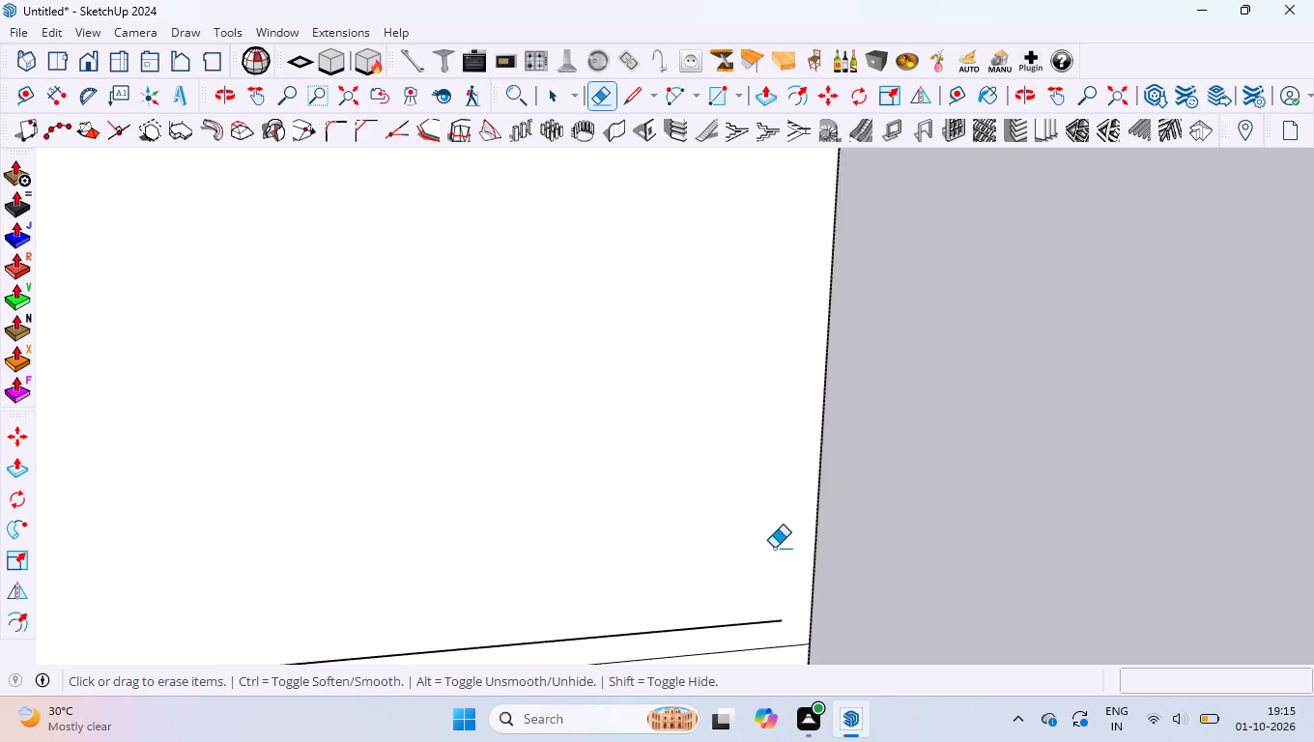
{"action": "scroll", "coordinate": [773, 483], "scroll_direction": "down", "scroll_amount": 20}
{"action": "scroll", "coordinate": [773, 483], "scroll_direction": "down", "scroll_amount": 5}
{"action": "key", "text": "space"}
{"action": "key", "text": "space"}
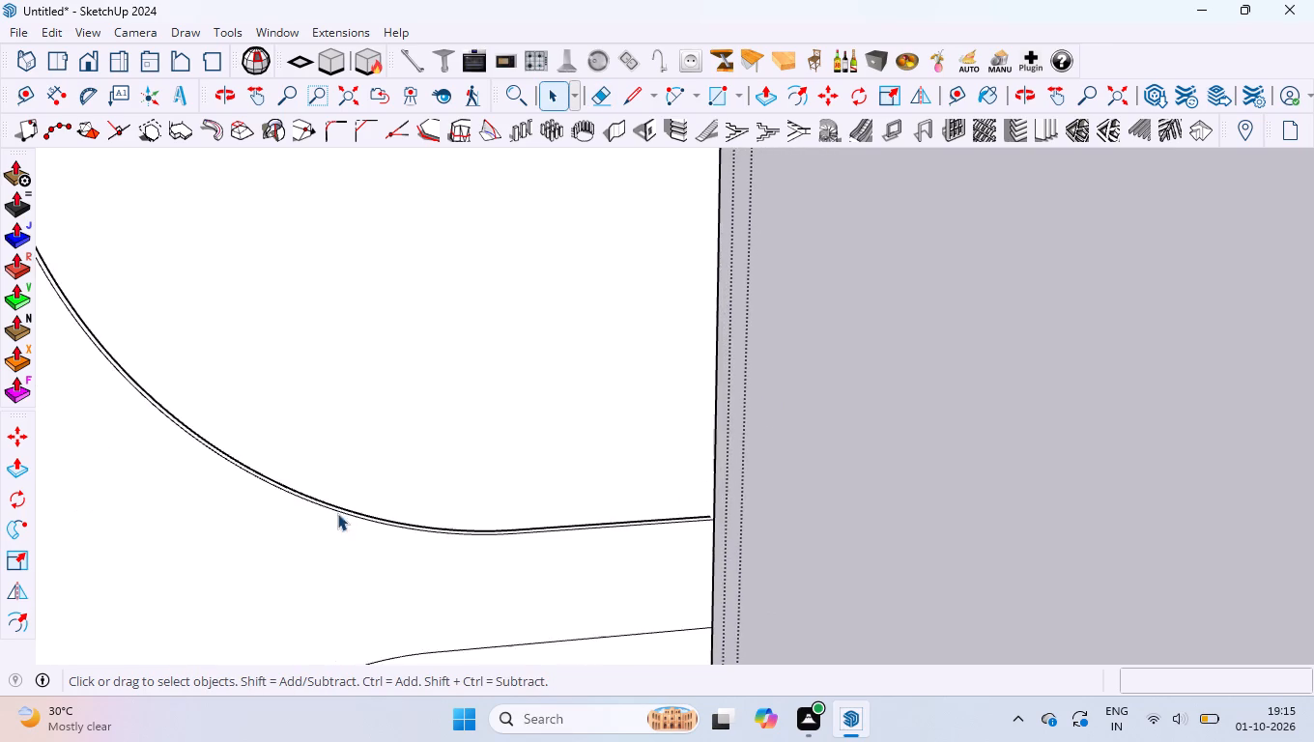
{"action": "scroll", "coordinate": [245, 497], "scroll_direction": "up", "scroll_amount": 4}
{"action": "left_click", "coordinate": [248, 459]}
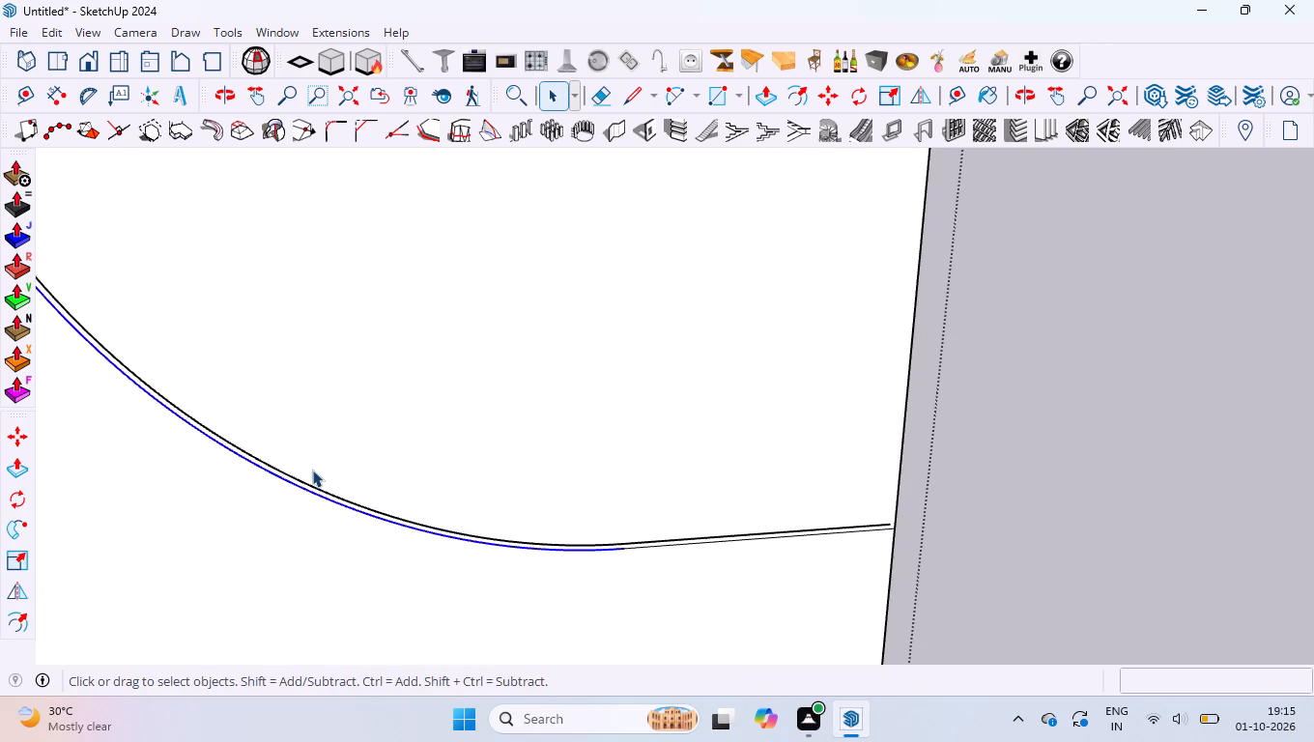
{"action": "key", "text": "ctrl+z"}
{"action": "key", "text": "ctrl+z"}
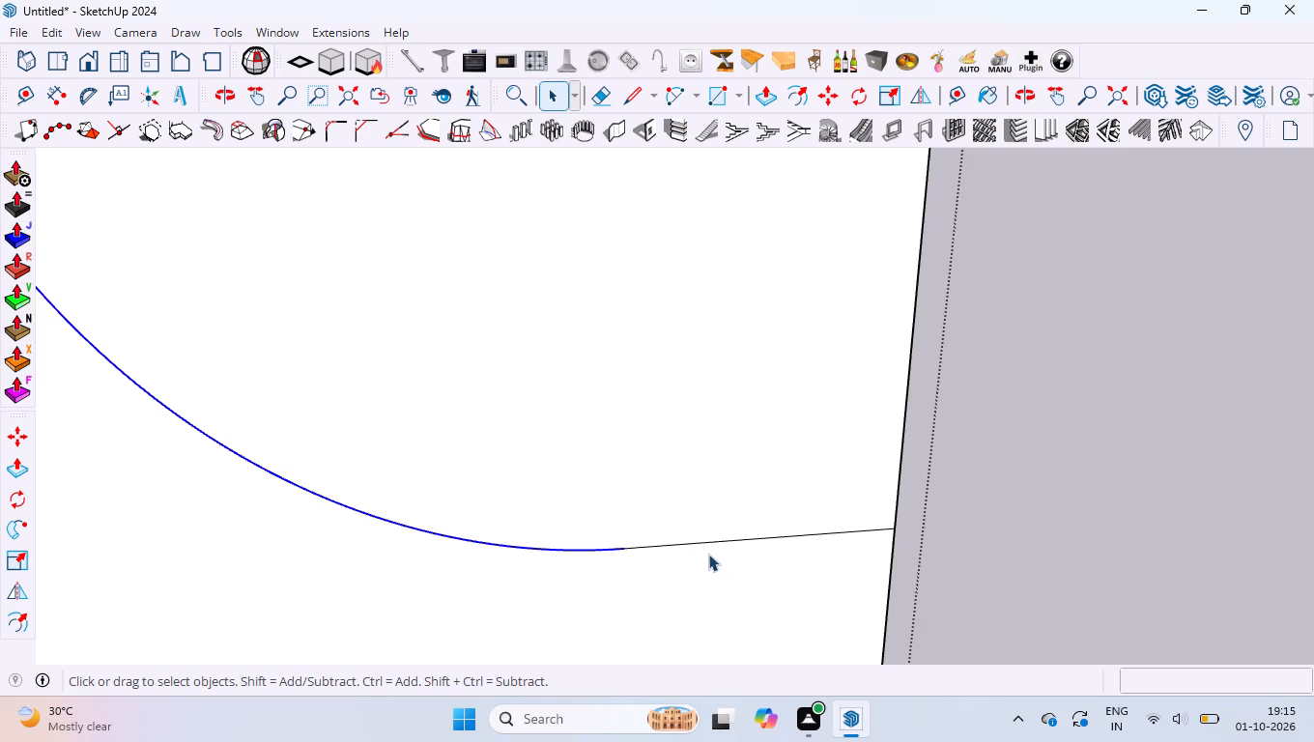
Offset the rounded inner outline of the upper panel opposite the handle inward by 3 mm.
{"action": "left_click", "coordinate": [705, 540], "text": "ctrl"}
{"action": "scroll", "coordinate": [705, 549], "scroll_direction": "down", "scroll_amount": 10}
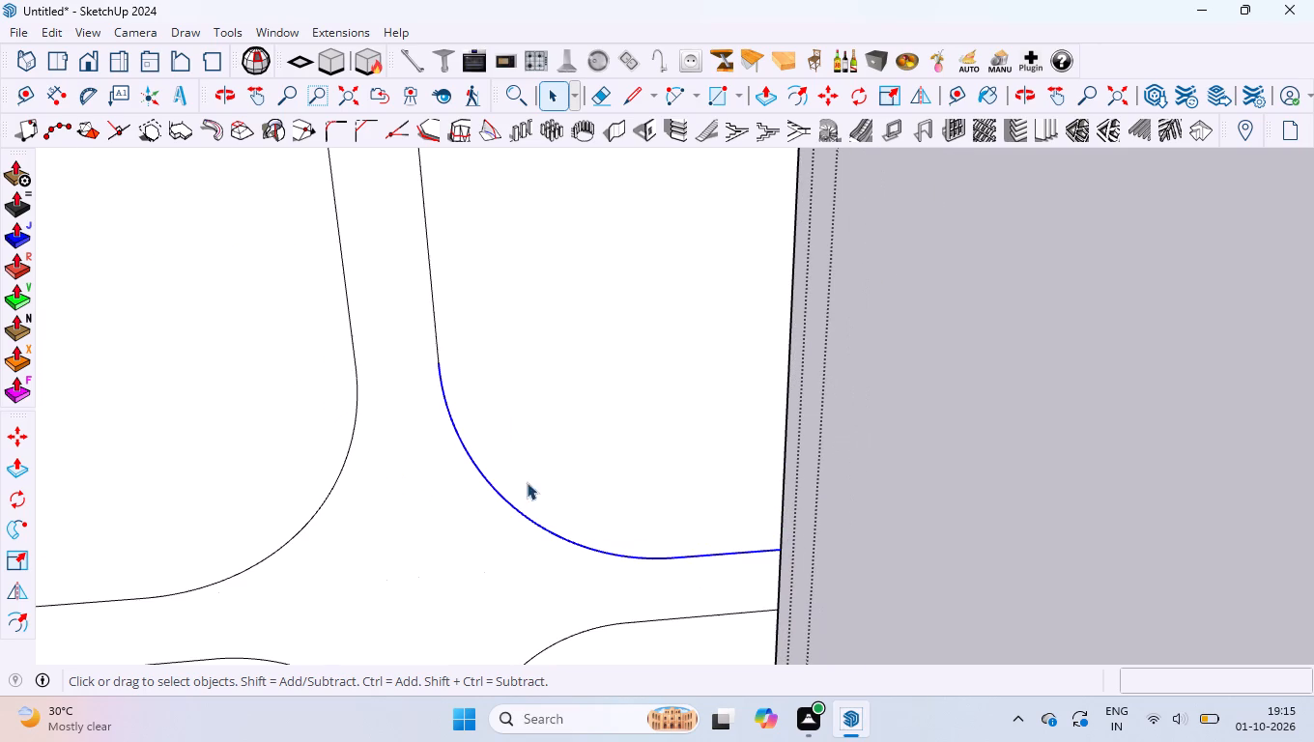
{"action": "left_click", "coordinate": [437, 324], "text": "ctrl"}
{"action": "key", "text": "f"}
{"action": "left_click", "coordinate": [505, 495]}
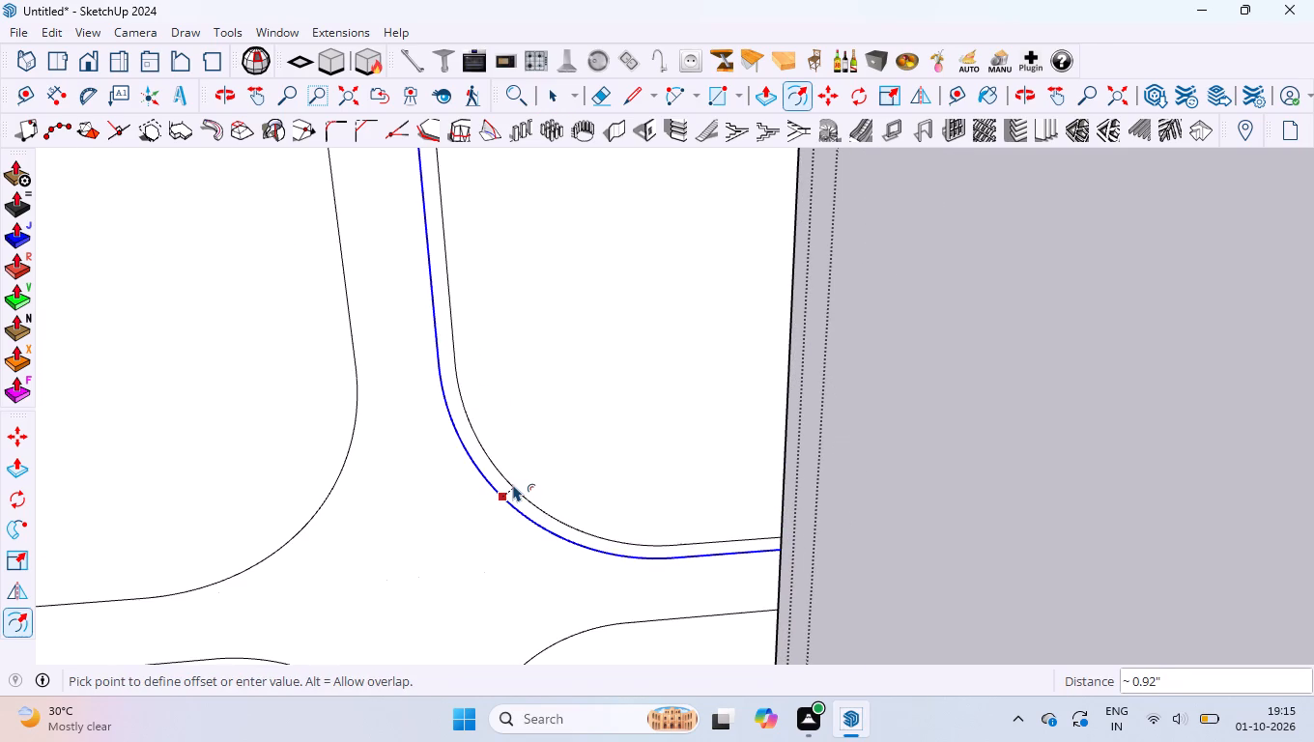
{"action": "type", "text": "3mm"}
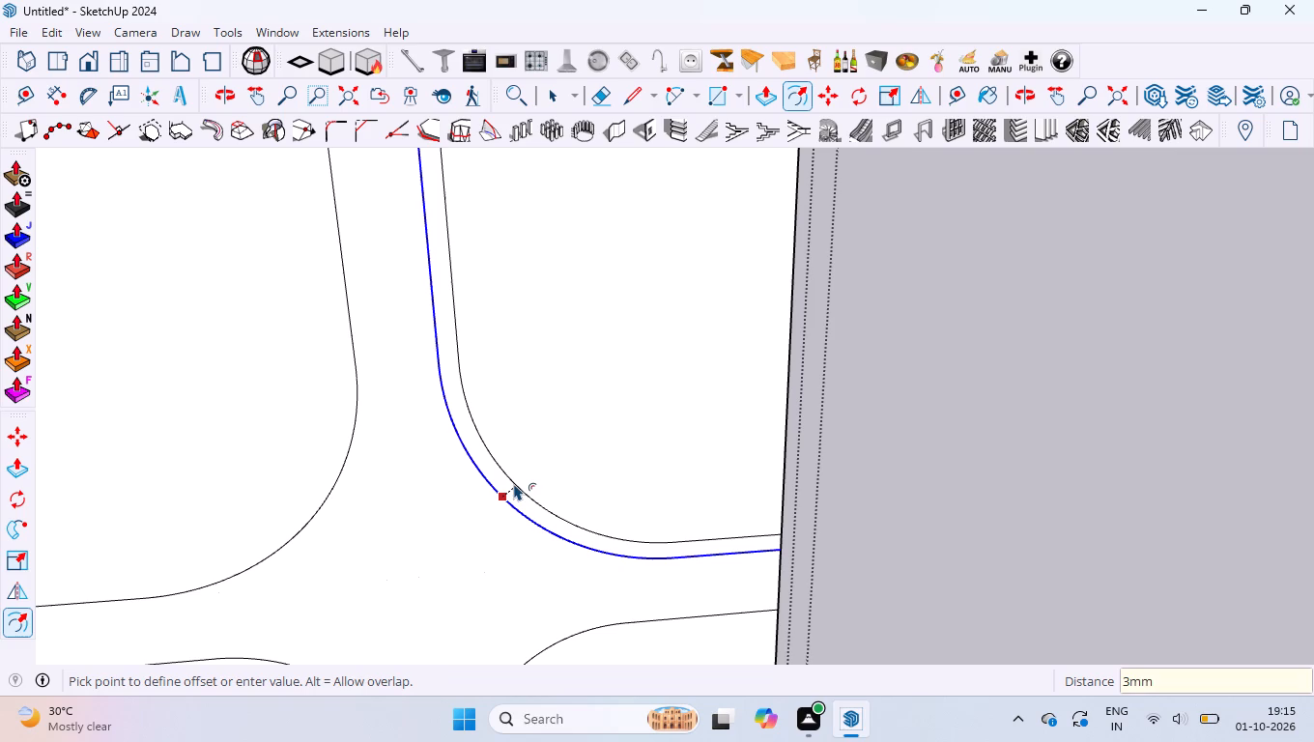
{"action": "key", "text": "Return"}
{"action": "scroll", "coordinate": [511, 446], "scroll_direction": "down", "scroll_amount": 9}
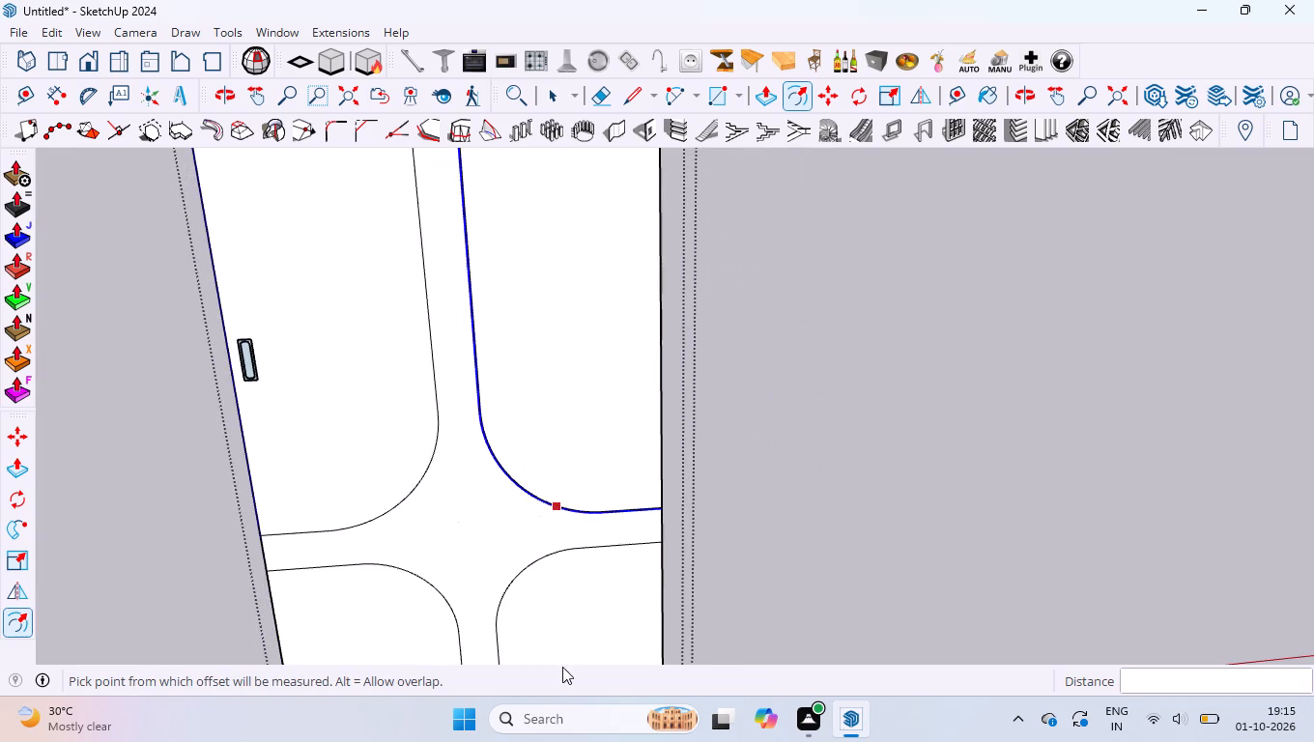
{"action": "scroll", "coordinate": [516, 459], "scroll_direction": "down", "scroll_amount": 8}
{"action": "scroll", "coordinate": [513, 562], "scroll_direction": "up", "scroll_amount": 4}
{"action": "left_click", "coordinate": [529, 551]}
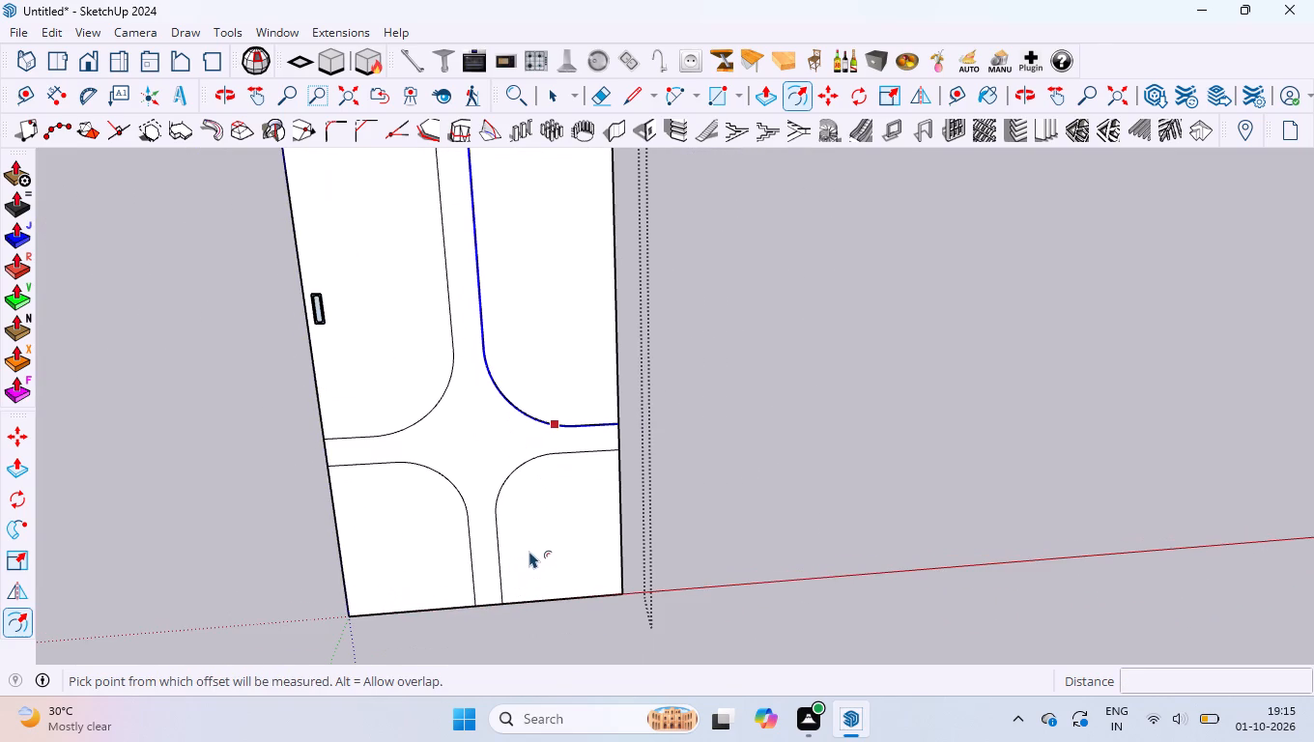
{"action": "key", "text": "ctrl+z"}
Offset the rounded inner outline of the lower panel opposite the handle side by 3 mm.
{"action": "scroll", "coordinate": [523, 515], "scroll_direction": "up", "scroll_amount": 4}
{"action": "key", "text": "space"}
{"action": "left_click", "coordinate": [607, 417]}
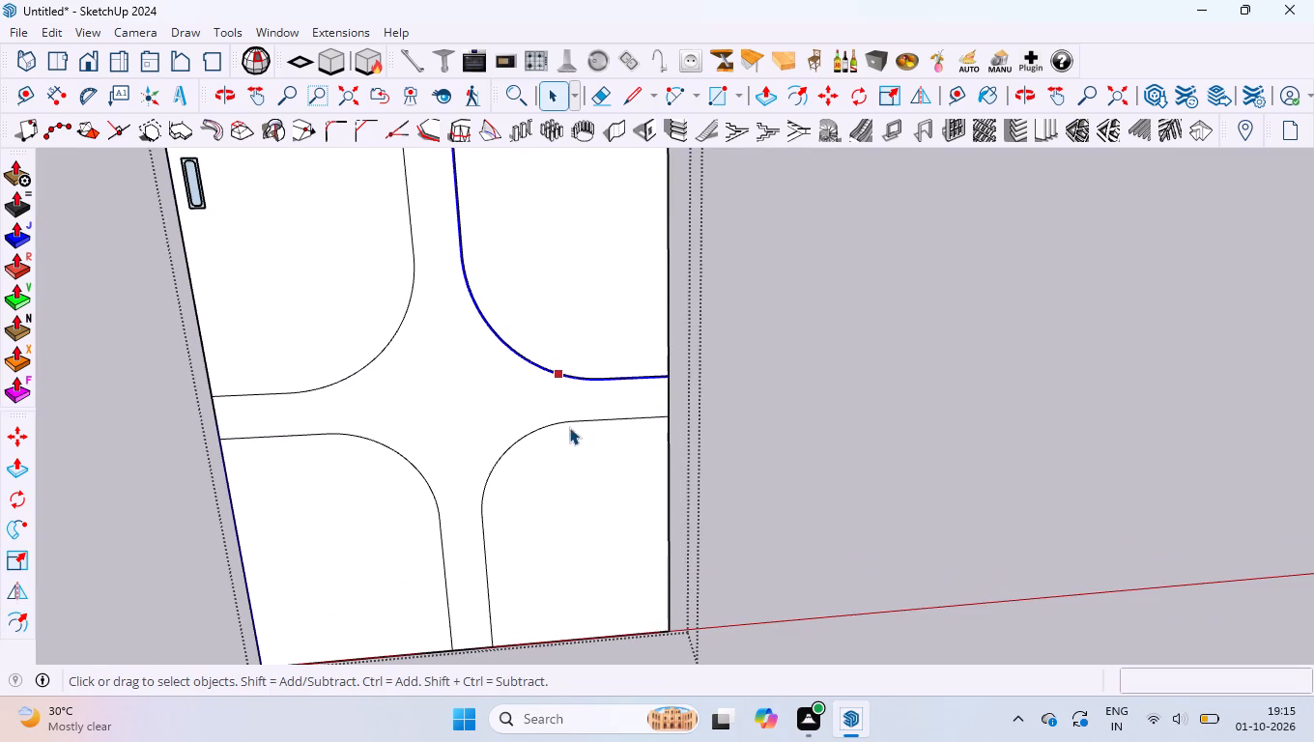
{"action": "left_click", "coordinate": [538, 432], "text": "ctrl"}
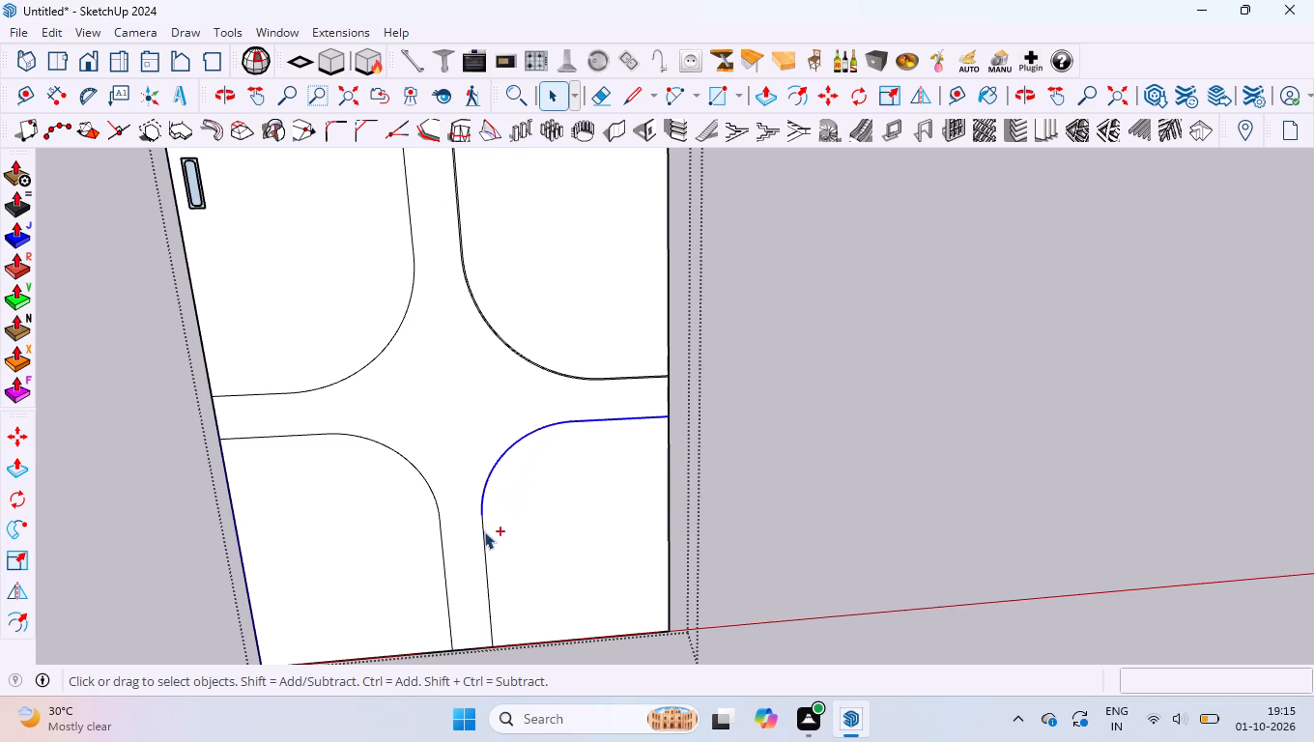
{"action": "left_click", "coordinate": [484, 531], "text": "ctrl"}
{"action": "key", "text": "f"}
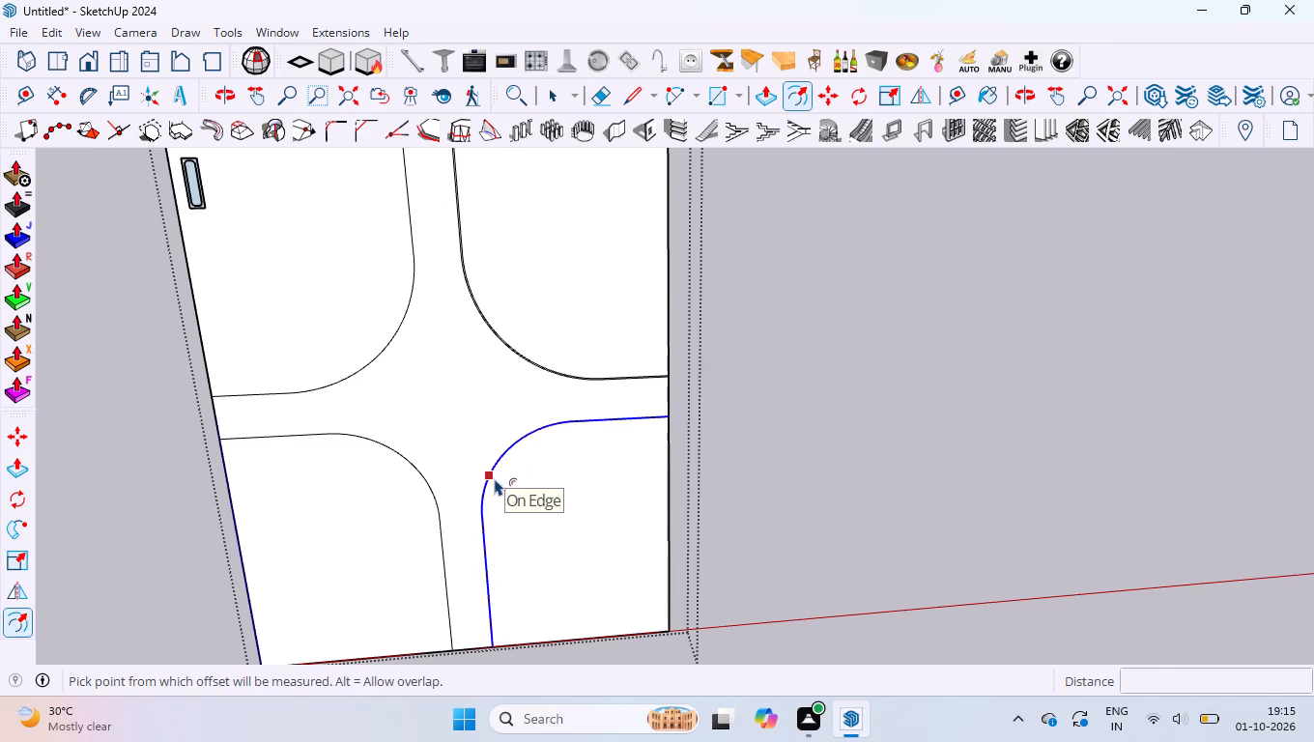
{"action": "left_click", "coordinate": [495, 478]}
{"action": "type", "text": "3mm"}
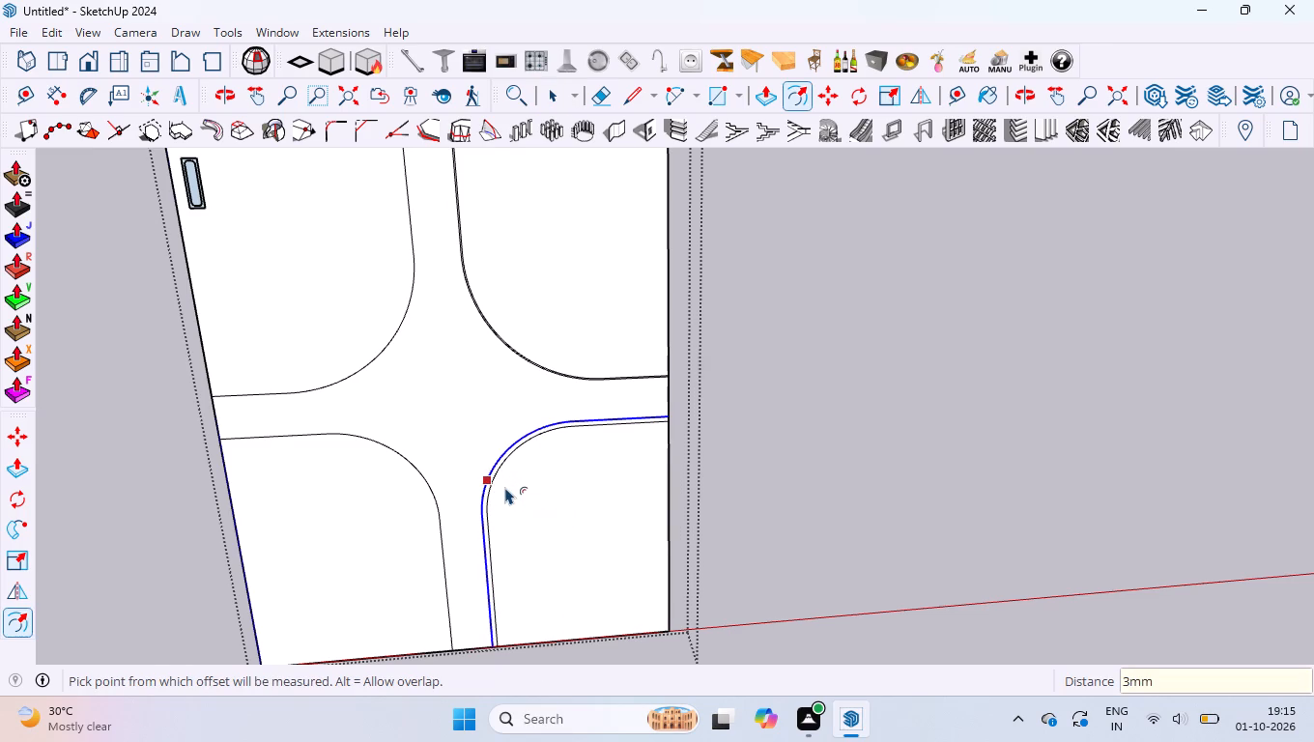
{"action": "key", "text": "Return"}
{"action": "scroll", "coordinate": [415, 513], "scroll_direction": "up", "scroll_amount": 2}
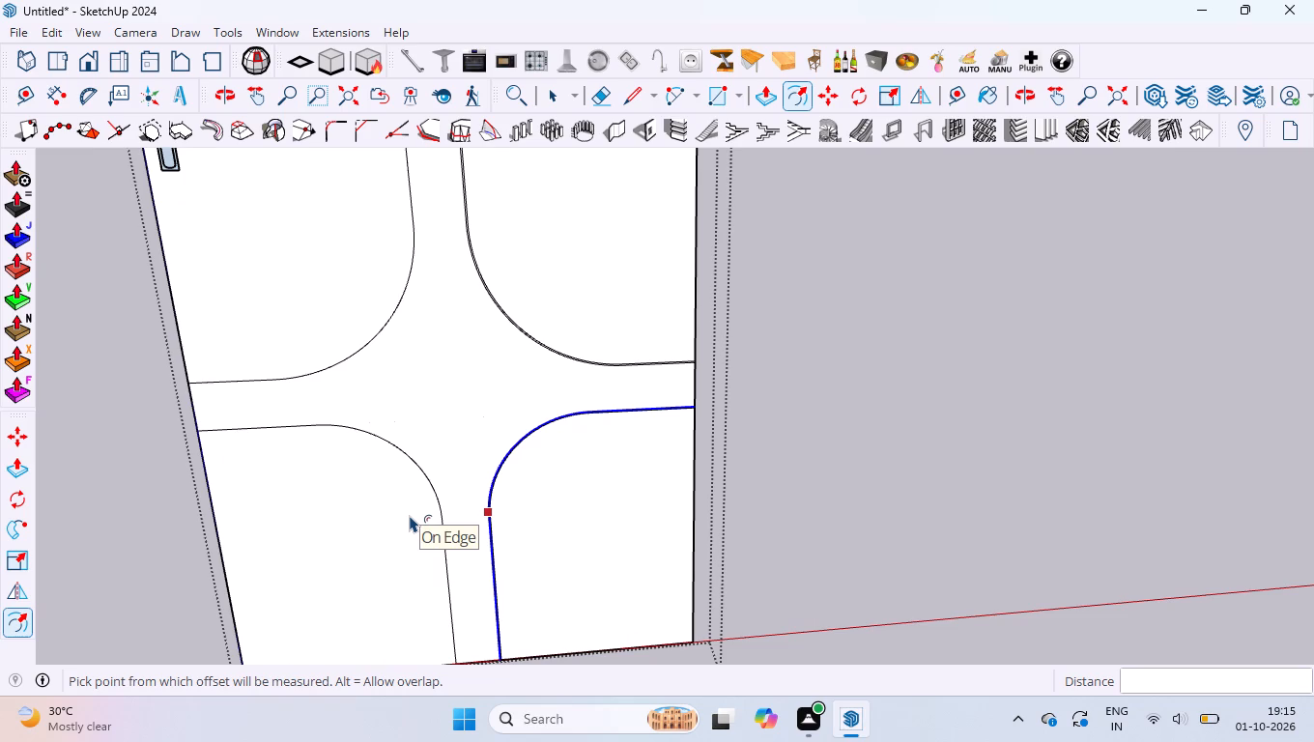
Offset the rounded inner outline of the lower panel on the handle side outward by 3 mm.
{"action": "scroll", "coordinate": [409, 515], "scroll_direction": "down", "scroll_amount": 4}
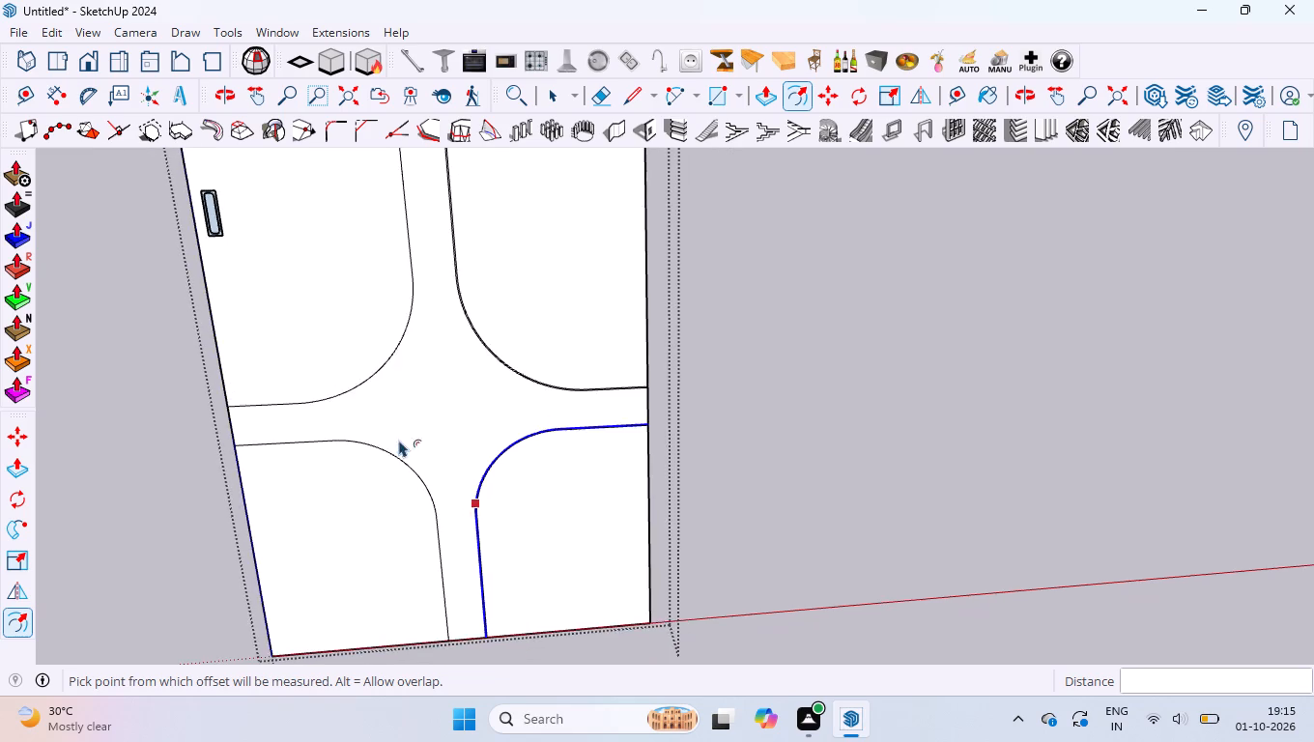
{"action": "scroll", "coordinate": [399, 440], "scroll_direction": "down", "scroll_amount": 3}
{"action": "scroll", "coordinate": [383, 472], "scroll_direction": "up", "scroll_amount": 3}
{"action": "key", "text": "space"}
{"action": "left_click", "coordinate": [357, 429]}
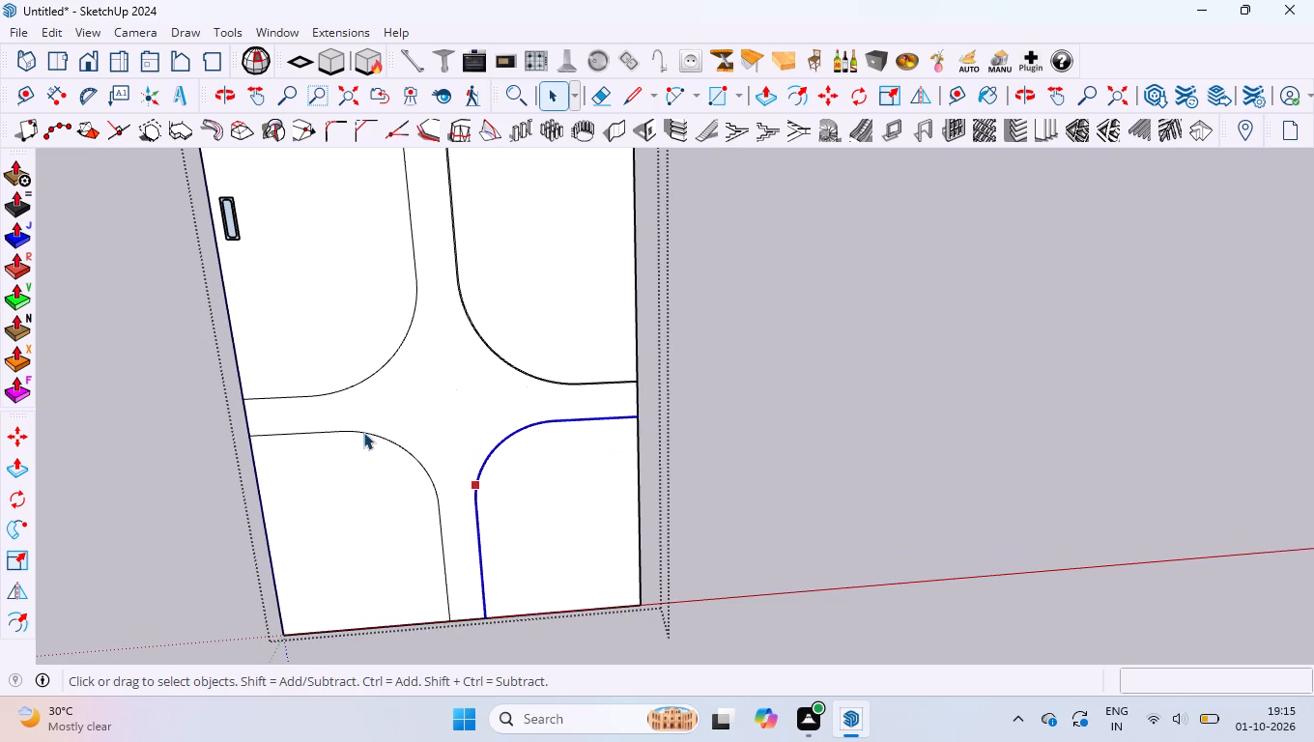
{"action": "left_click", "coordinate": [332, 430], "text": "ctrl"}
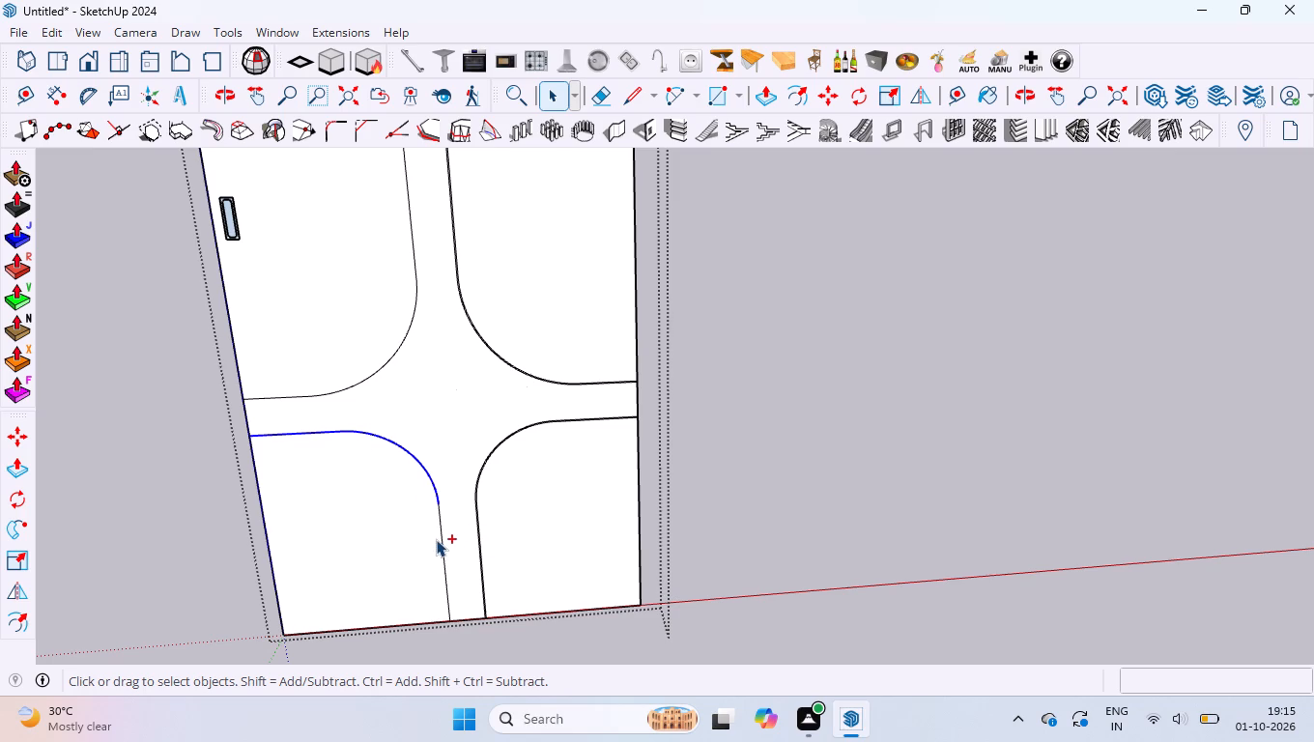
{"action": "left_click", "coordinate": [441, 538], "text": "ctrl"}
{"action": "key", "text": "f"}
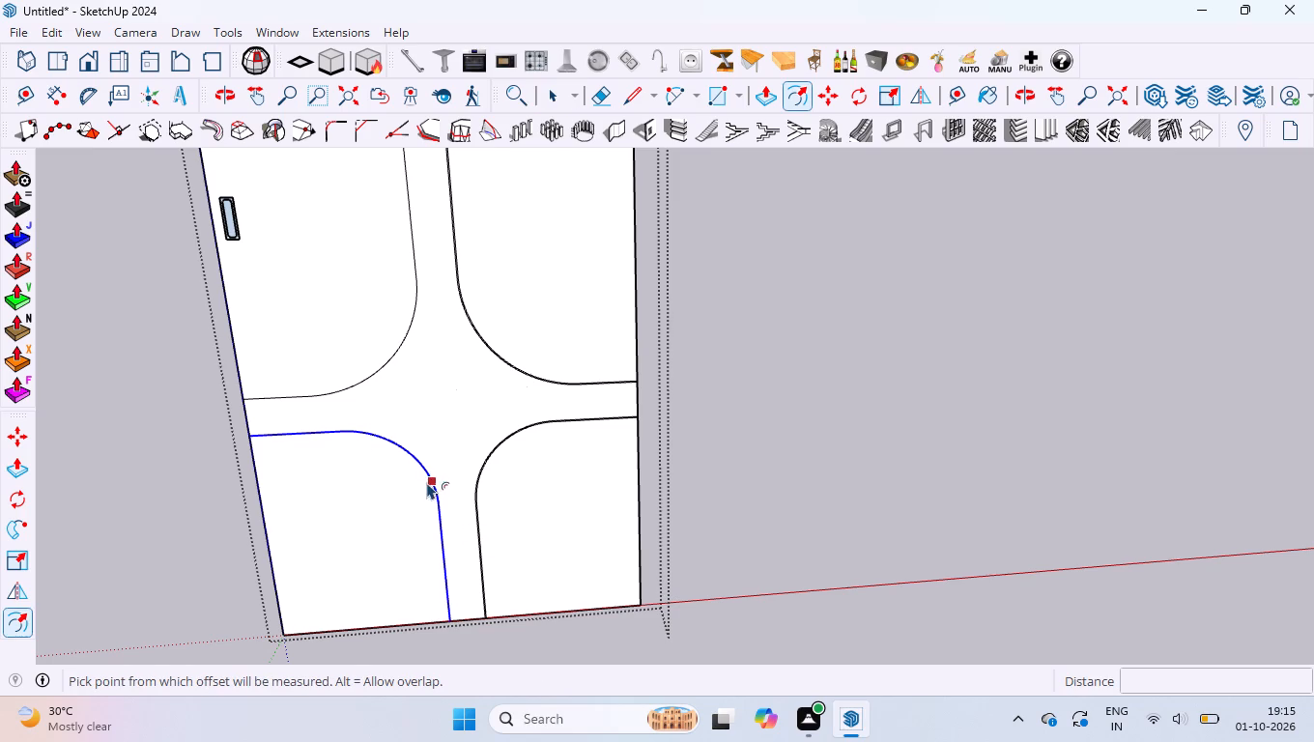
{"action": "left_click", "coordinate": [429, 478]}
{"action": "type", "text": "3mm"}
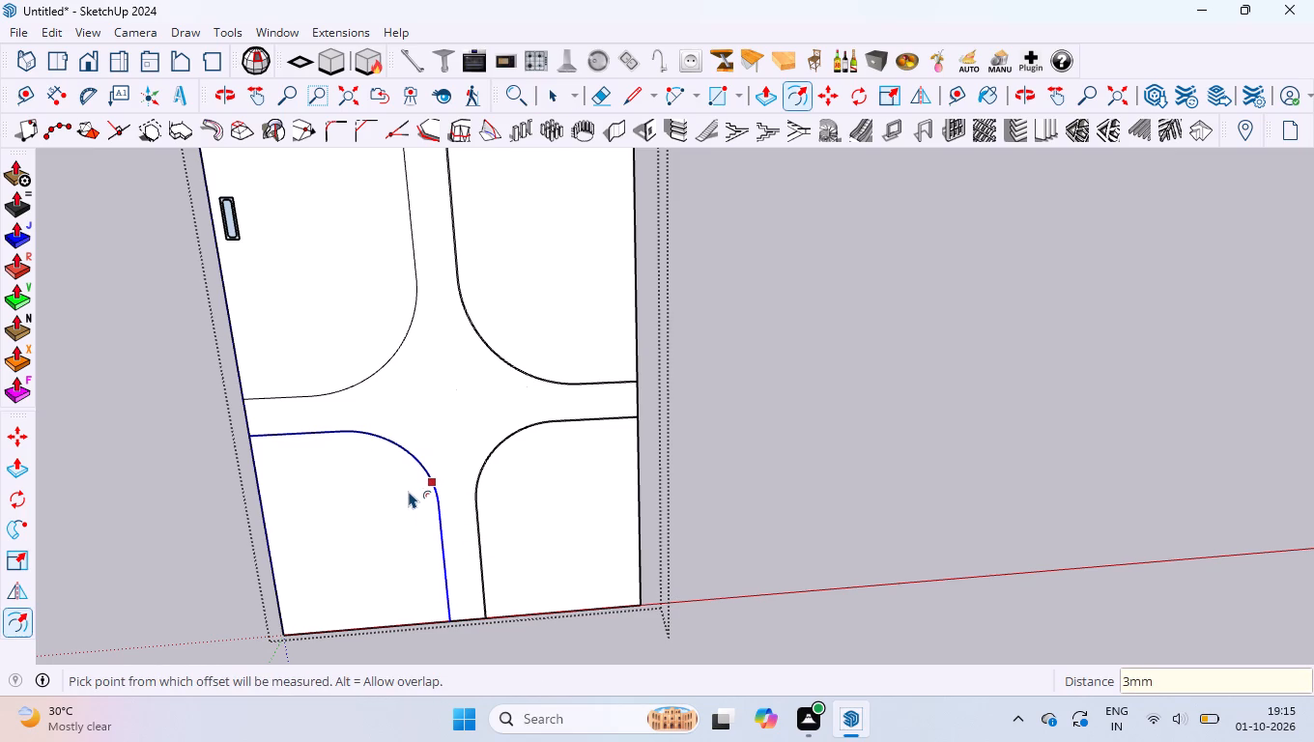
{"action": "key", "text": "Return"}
Examine the offset line at the rounded corner of the lower panel on the handle side.
{"action": "scroll", "coordinate": [314, 491], "scroll_direction": "up", "scroll_amount": 4}
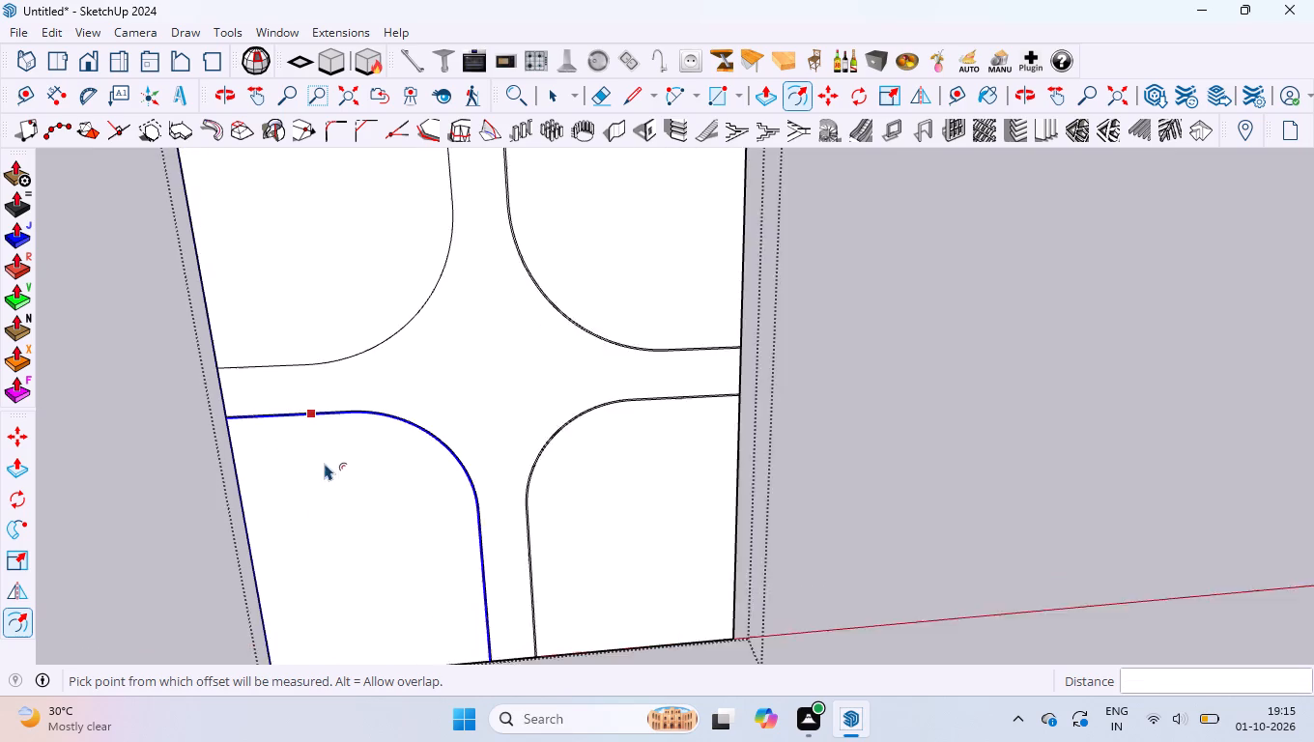
{"action": "scroll", "coordinate": [403, 345], "scroll_direction": "up", "scroll_amount": 20}
{"action": "scroll", "coordinate": [403, 345], "scroll_direction": "up", "scroll_amount": 12}
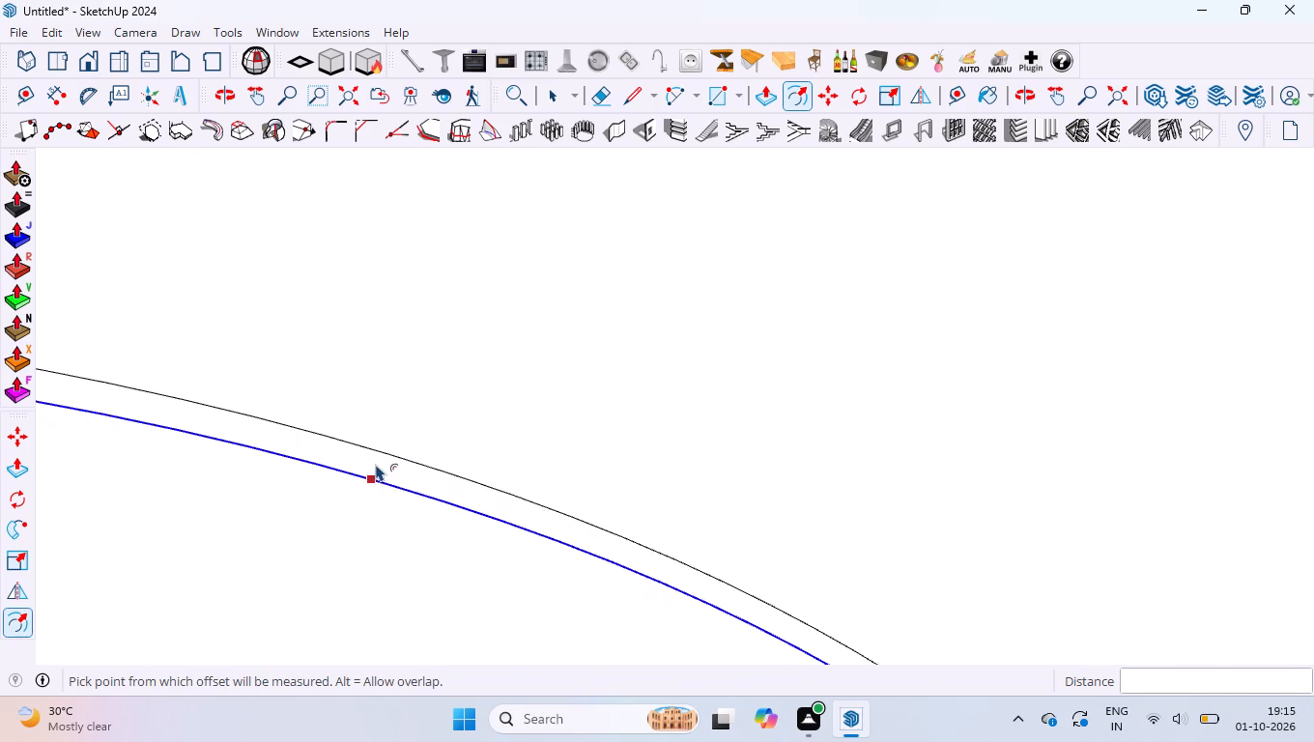
{"action": "key", "text": "space"}
{"action": "scroll", "coordinate": [377, 464], "scroll_direction": "down", "scroll_amount": 11}
{"action": "scroll", "coordinate": [325, 388], "scroll_direction": "down", "scroll_amount": 10}
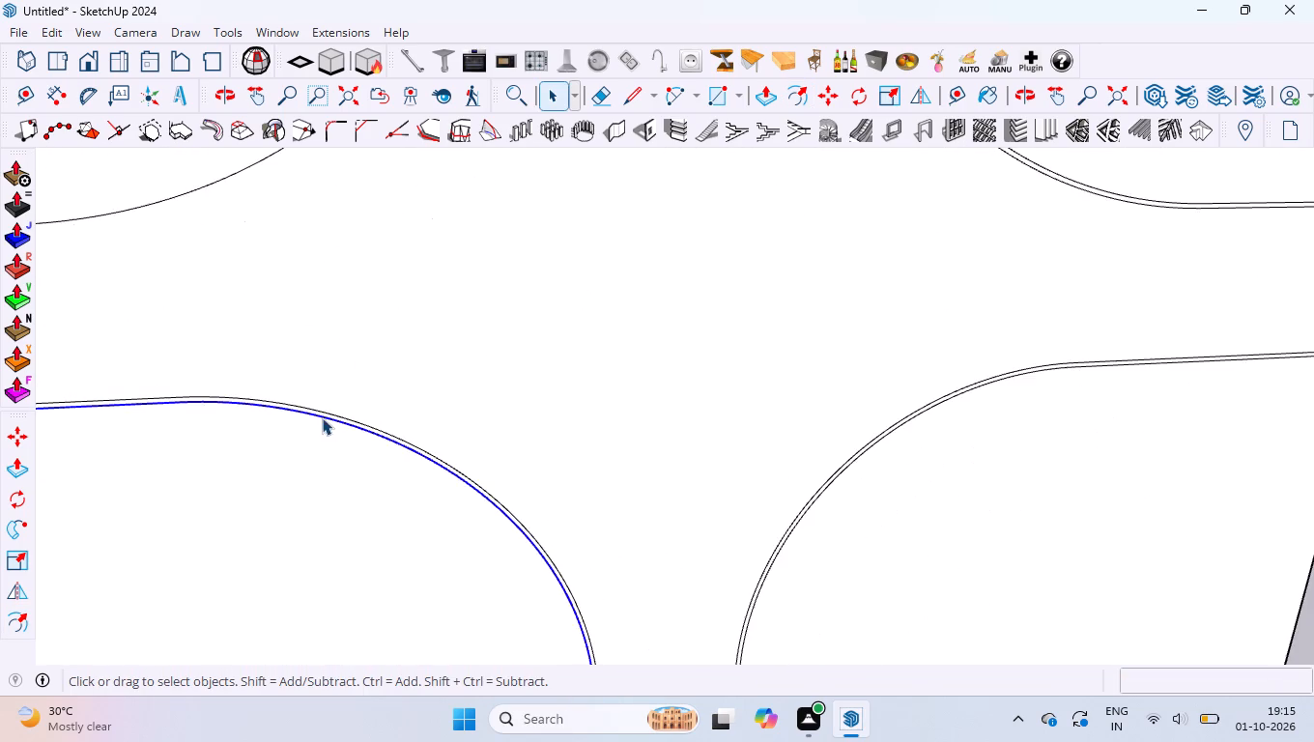
{"action": "scroll", "coordinate": [322, 416], "scroll_direction": "down", "scroll_amount": 20}
{"action": "scroll", "coordinate": [348, 458], "scroll_direction": "down", "scroll_amount": 5}
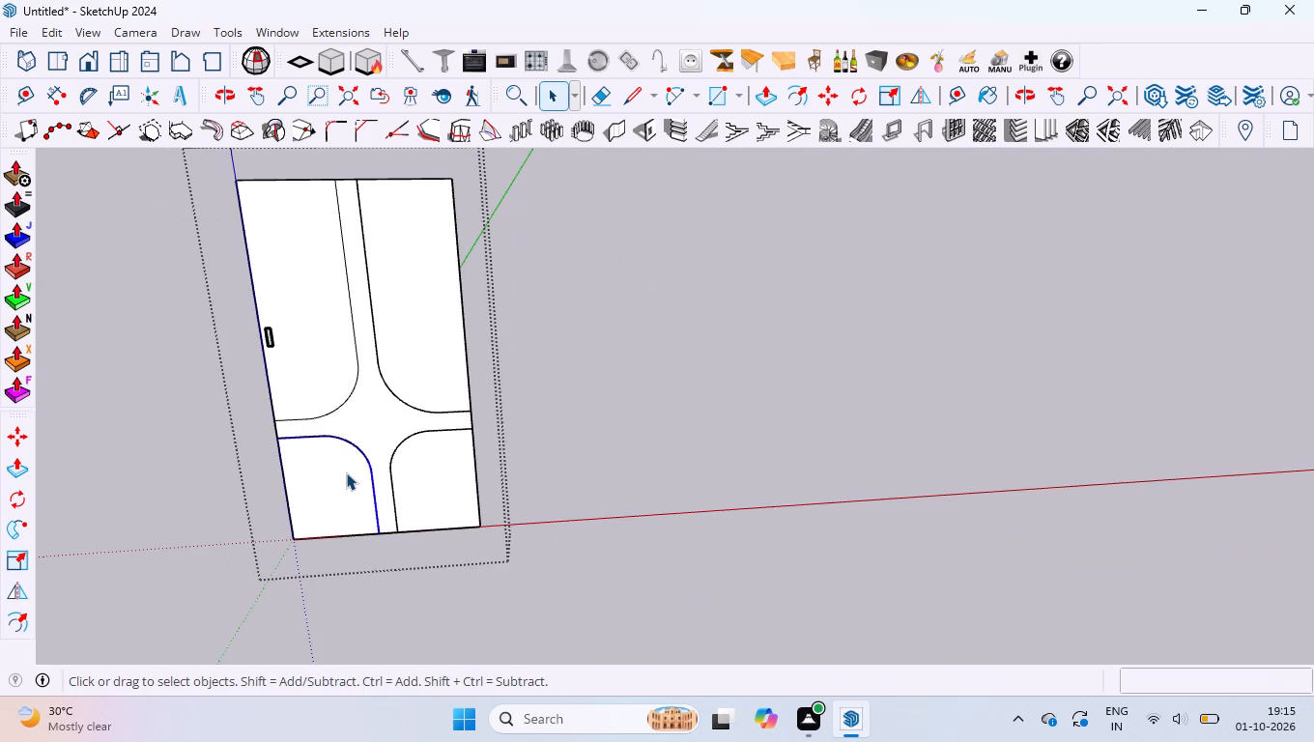
{"action": "scroll", "coordinate": [340, 480], "scroll_direction": "up", "scroll_amount": 7}
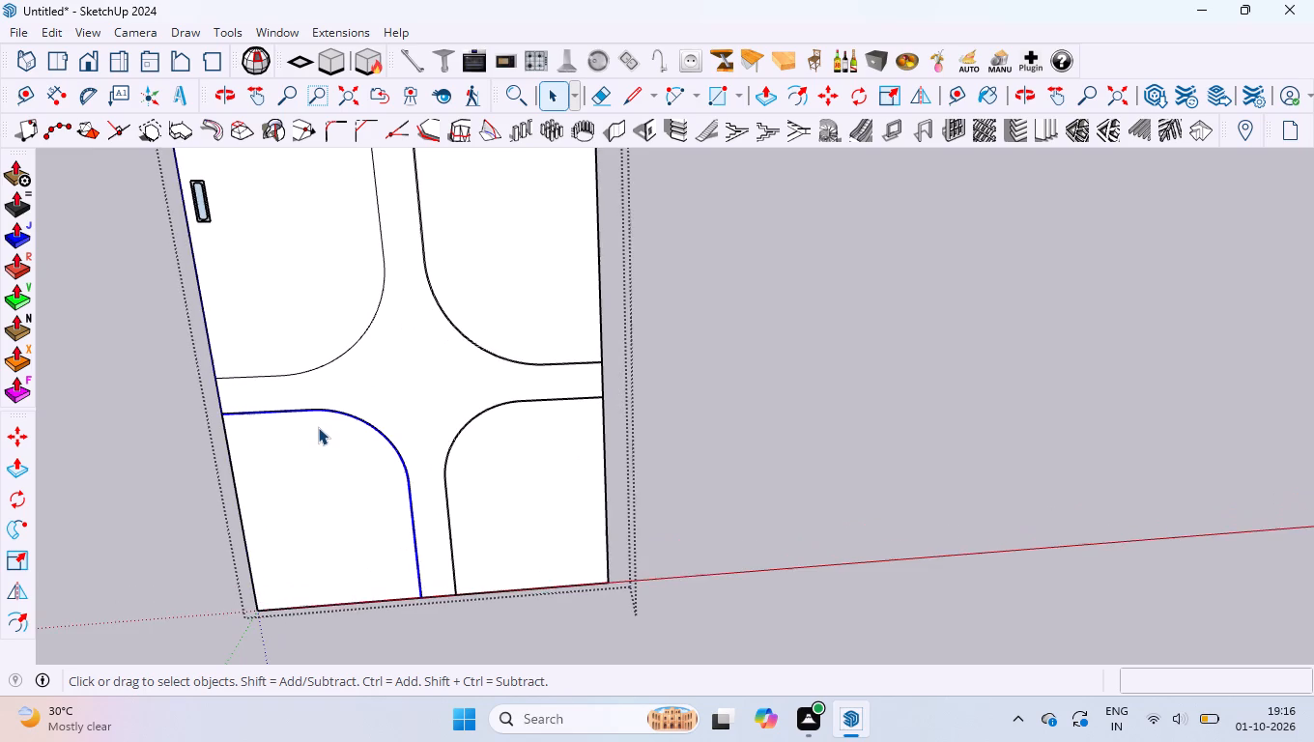
{"action": "scroll", "coordinate": [324, 428], "scroll_direction": "up", "scroll_amount": 8}
{"action": "scroll", "coordinate": [399, 397], "scroll_direction": "up", "scroll_amount": 19}
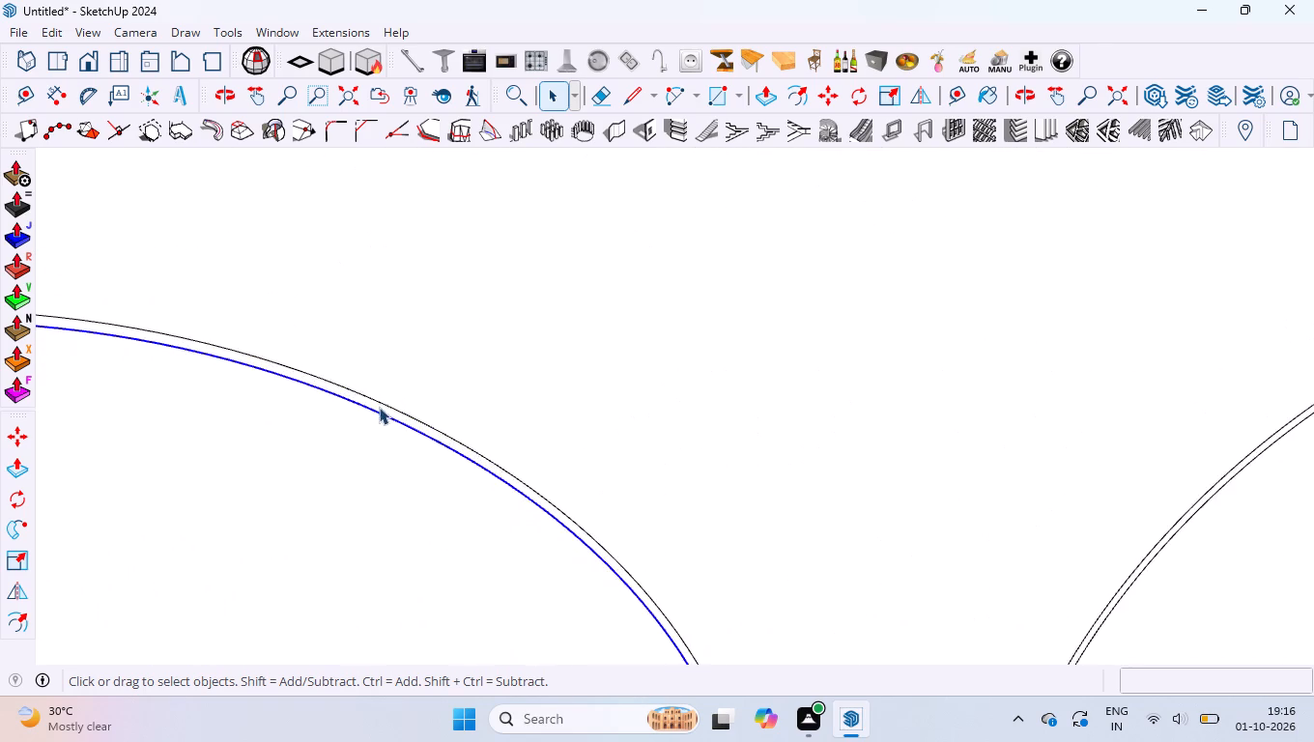
{"action": "scroll", "coordinate": [379, 407], "scroll_direction": "up", "scroll_amount": 3}
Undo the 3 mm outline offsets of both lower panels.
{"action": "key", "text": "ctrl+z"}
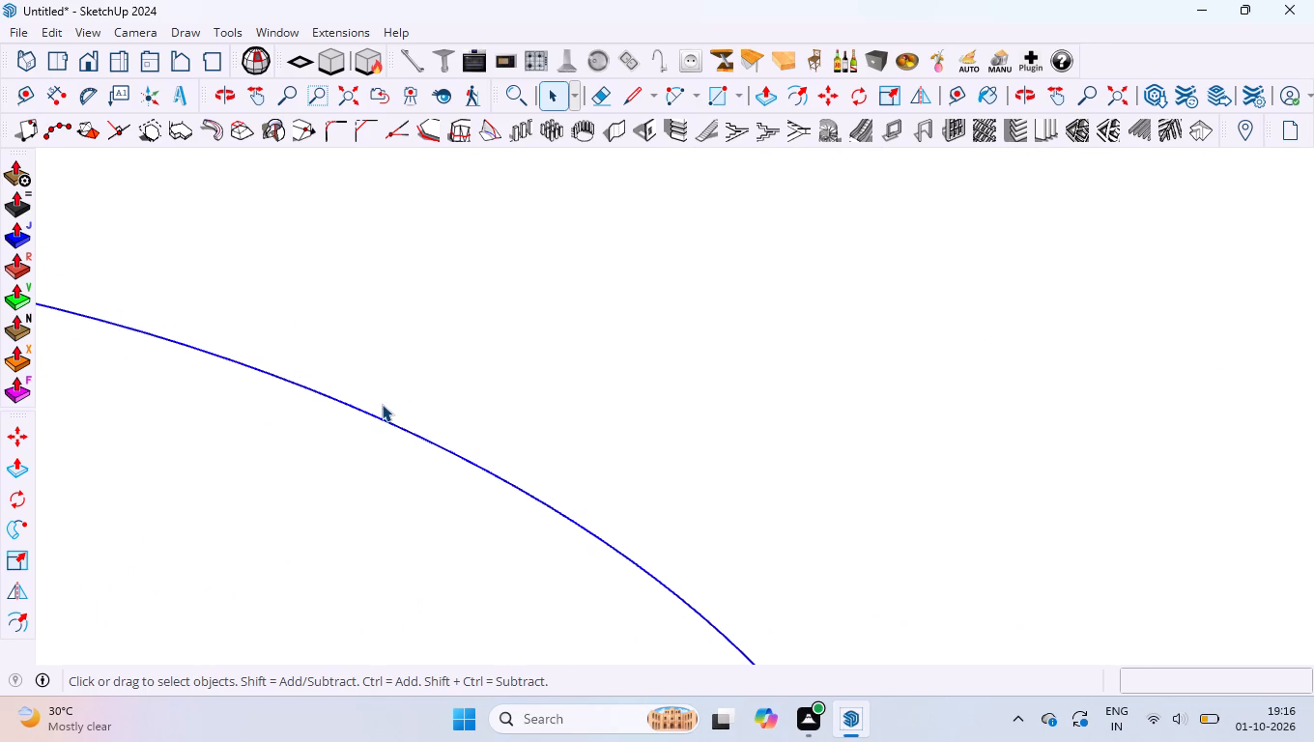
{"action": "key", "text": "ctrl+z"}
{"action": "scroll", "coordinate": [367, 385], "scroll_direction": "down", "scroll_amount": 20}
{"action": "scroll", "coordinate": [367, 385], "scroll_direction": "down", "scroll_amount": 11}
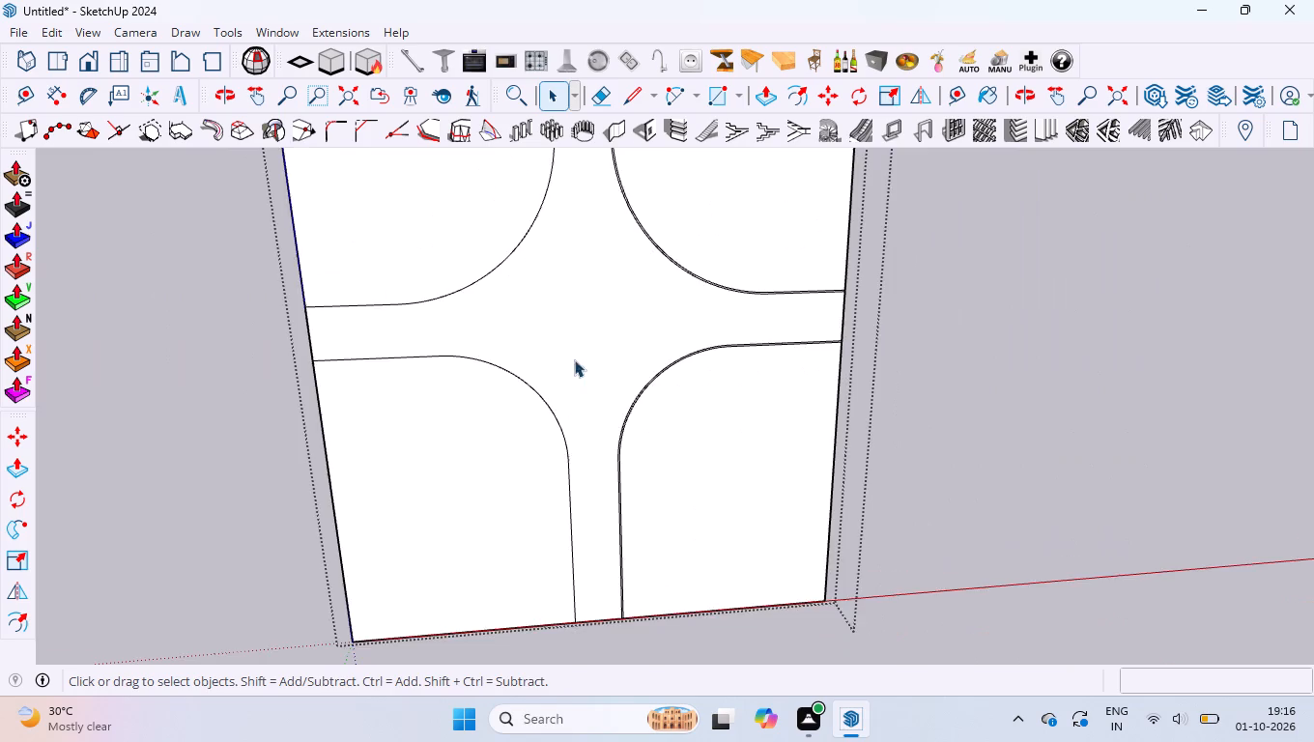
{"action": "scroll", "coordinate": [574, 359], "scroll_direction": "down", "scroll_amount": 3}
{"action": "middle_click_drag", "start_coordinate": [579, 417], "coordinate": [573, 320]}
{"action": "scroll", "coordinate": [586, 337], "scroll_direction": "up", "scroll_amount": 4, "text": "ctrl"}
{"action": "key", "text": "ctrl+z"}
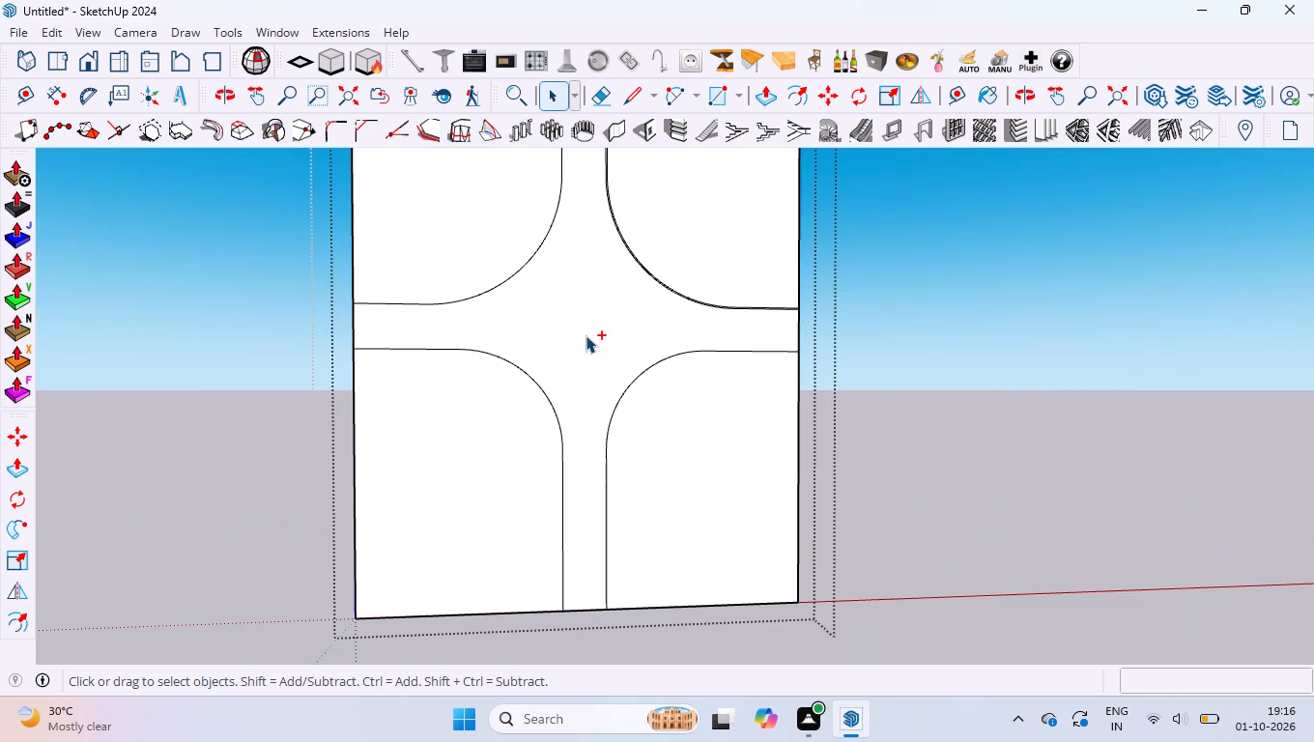
Offset the straight edges and corner arc of the lower panel opposite the handle side inward by 3 mm.
{"action": "scroll", "coordinate": [671, 385], "scroll_direction": "up", "scroll_amount": 3}
{"action": "left_click", "coordinate": [731, 338], "text": "ctrl"}
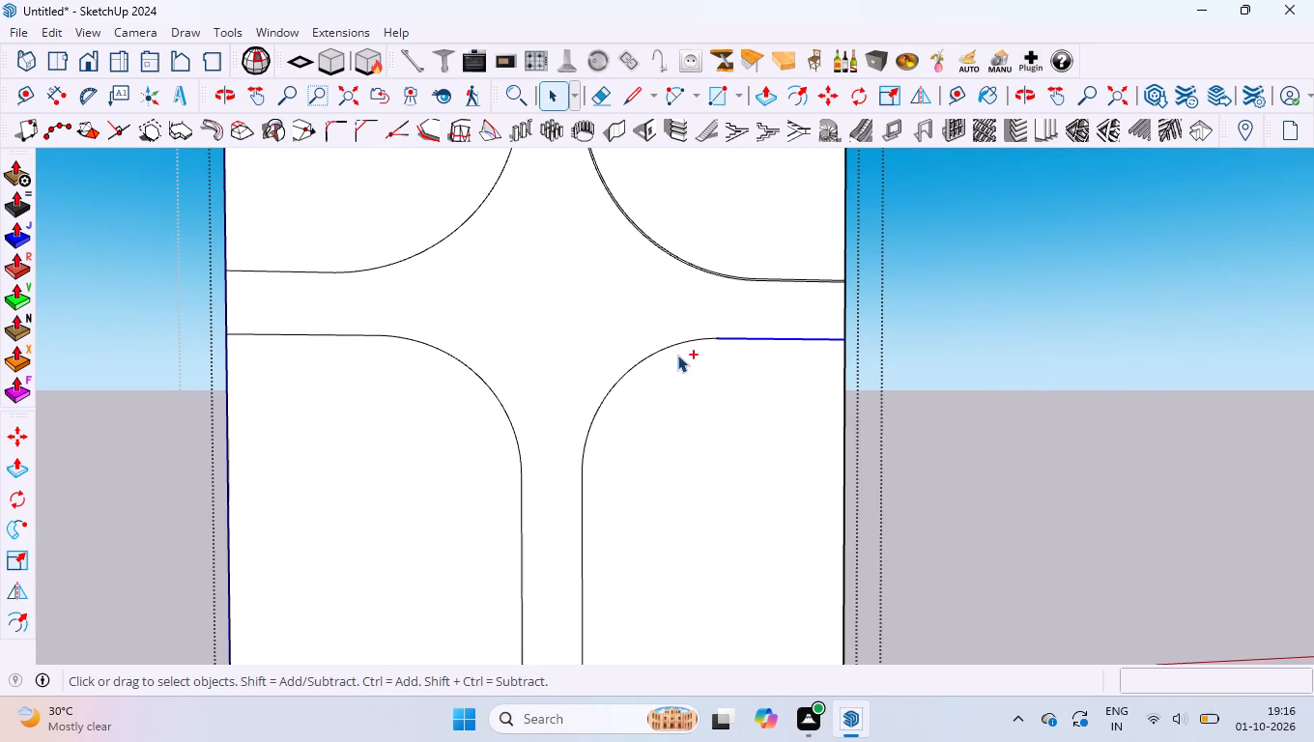
{"action": "left_click", "coordinate": [669, 346], "text": "ctrl"}
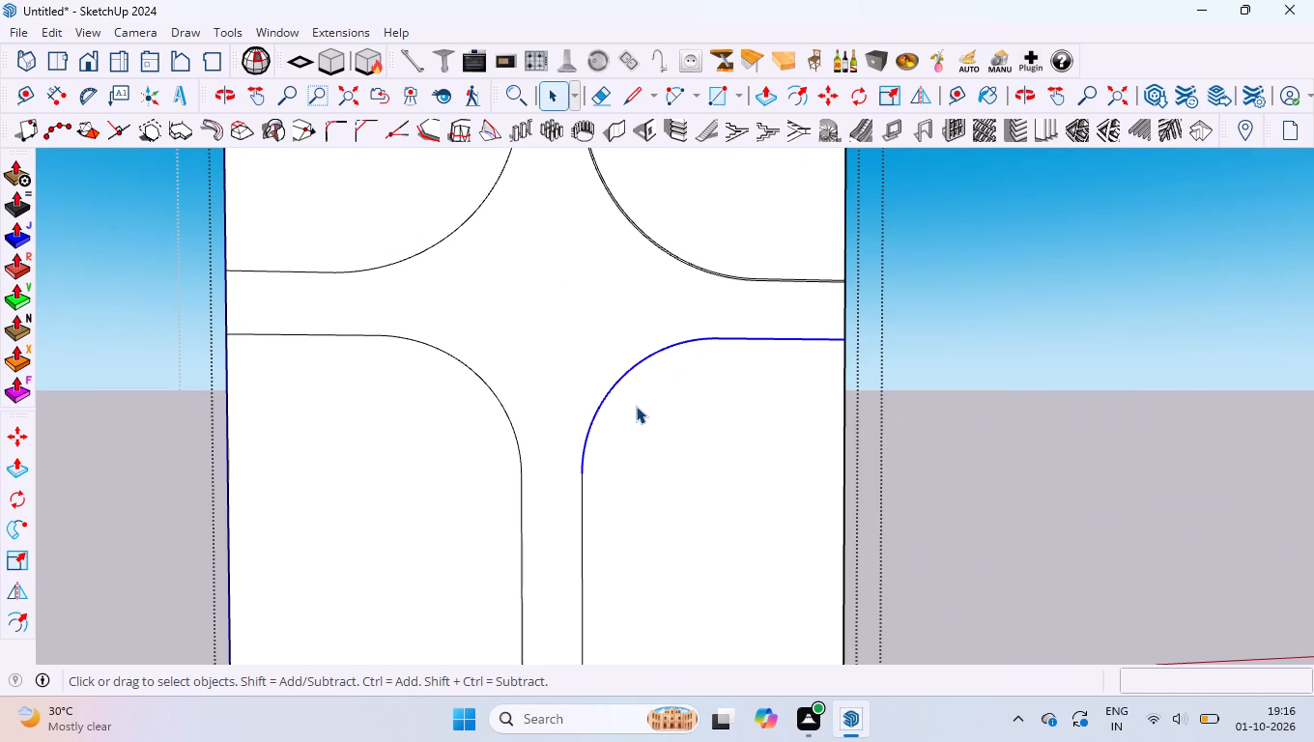
{"action": "scroll", "coordinate": [639, 405], "scroll_direction": "up", "scroll_amount": 3}
{"action": "left_click", "coordinate": [561, 534], "text": "ctrl"}
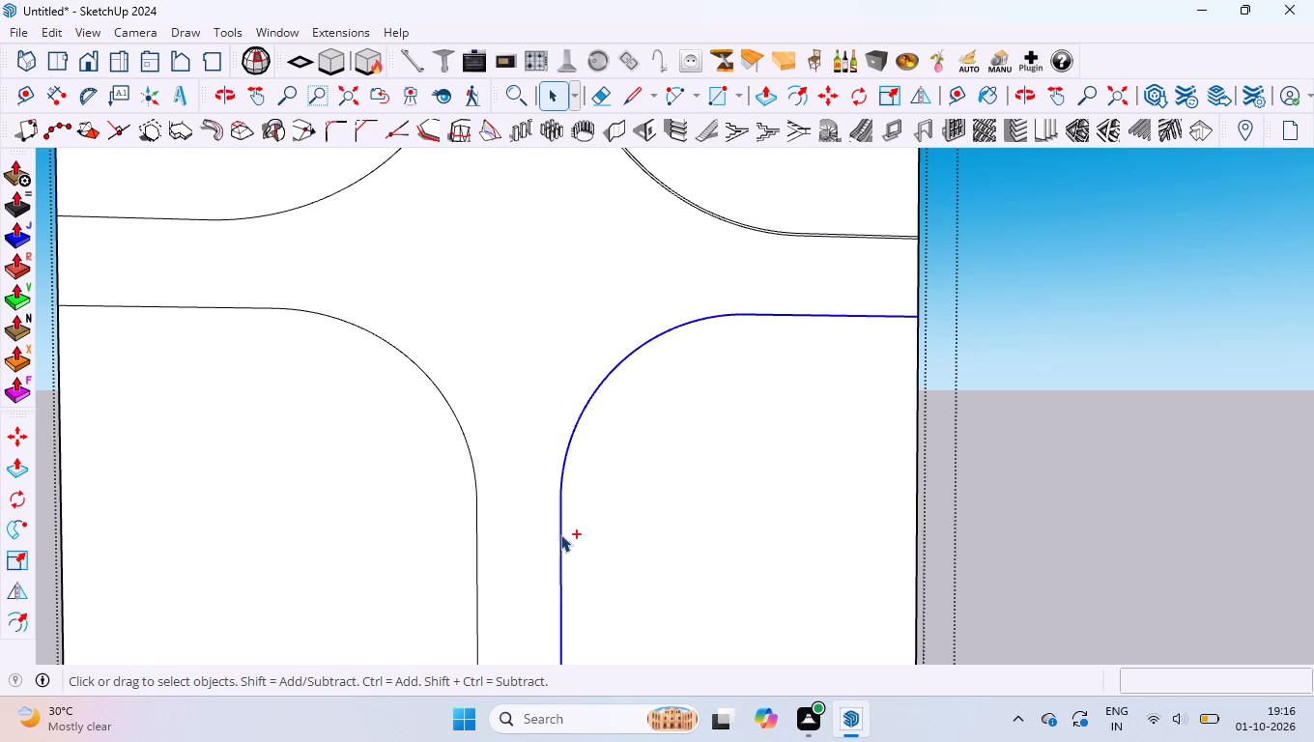
{"action": "key", "text": "f"}
{"action": "left_click", "coordinate": [572, 450]}
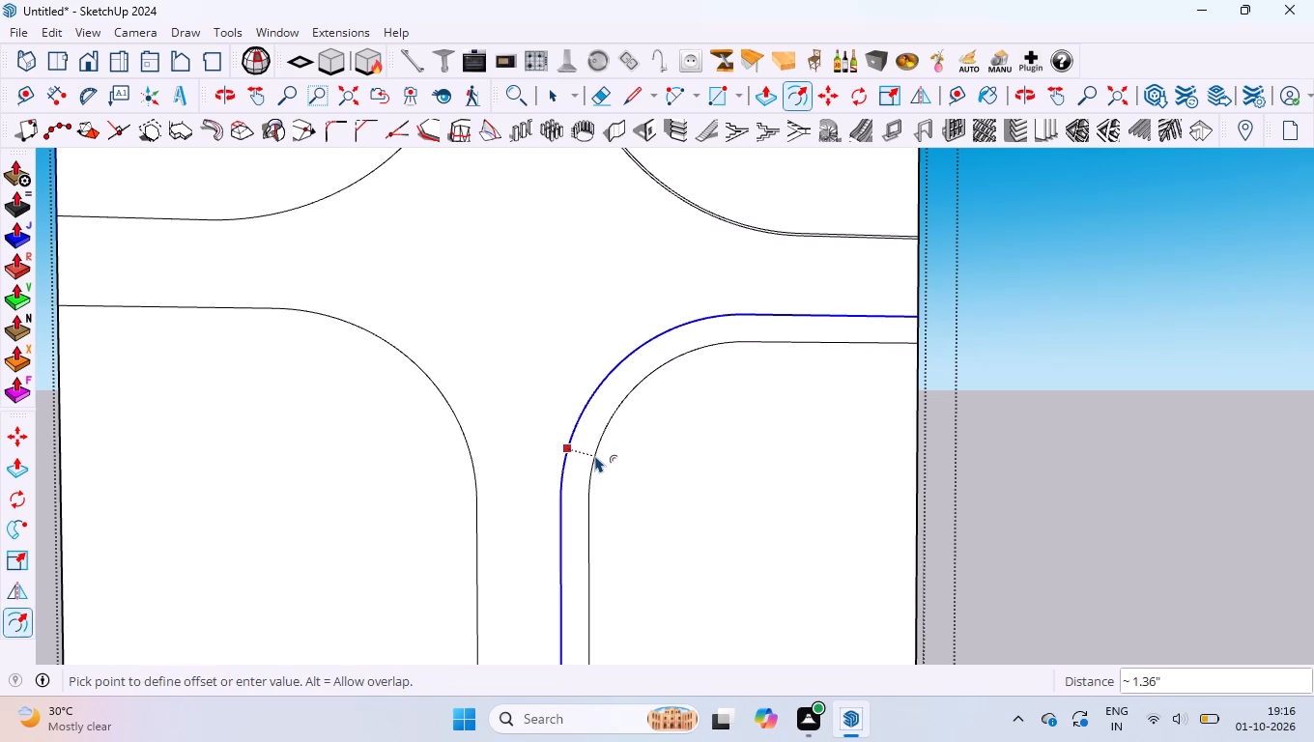
{"action": "type", "text": "3mm"}
{"action": "key", "text": "Return"}
{"action": "scroll", "coordinate": [588, 468], "scroll_direction": "down", "scroll_amount": 3}
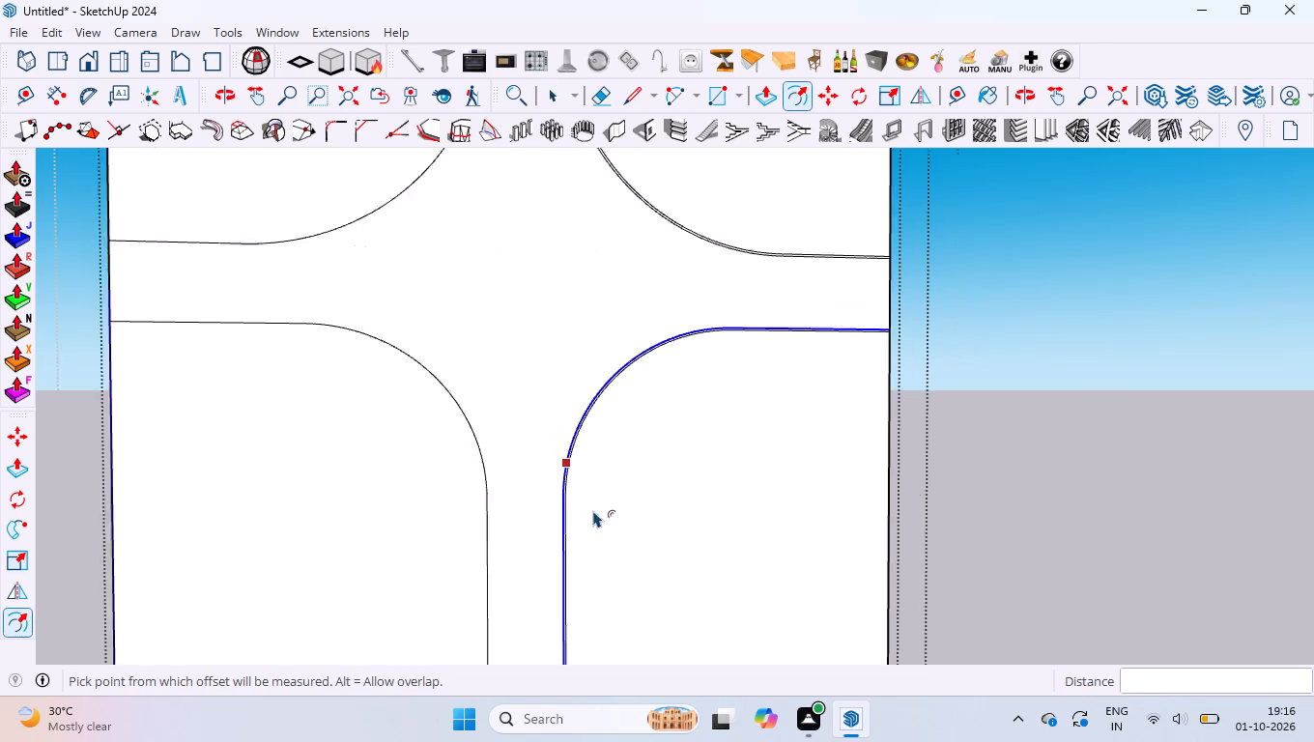
{"action": "scroll", "coordinate": [593, 510], "scroll_direction": "down", "scroll_amount": 12}
{"action": "key", "text": "space"}
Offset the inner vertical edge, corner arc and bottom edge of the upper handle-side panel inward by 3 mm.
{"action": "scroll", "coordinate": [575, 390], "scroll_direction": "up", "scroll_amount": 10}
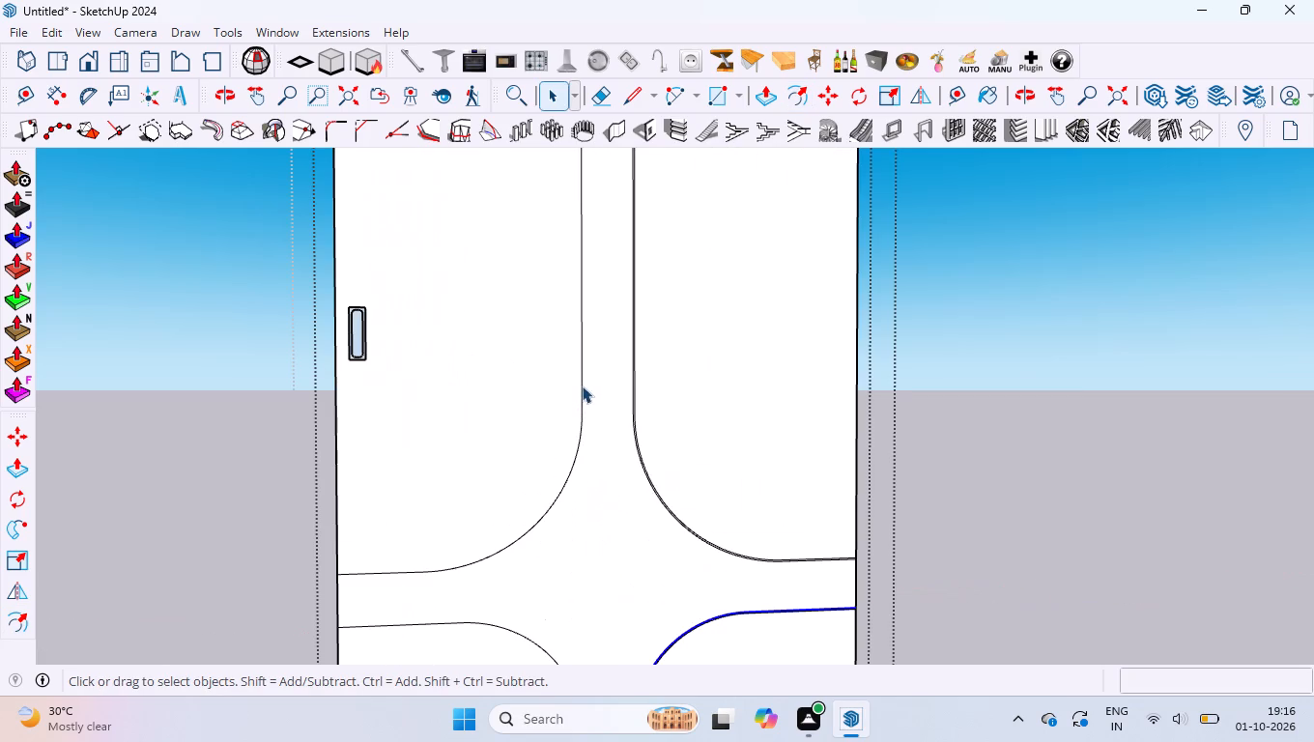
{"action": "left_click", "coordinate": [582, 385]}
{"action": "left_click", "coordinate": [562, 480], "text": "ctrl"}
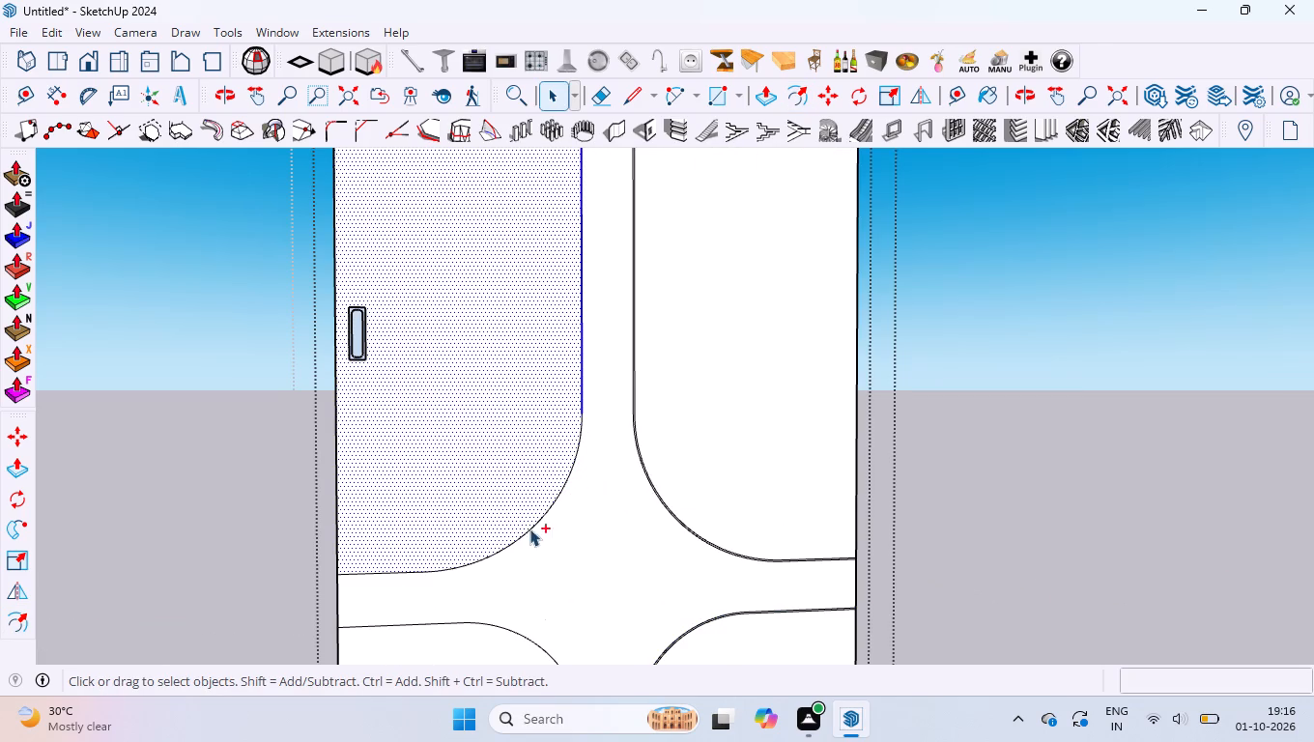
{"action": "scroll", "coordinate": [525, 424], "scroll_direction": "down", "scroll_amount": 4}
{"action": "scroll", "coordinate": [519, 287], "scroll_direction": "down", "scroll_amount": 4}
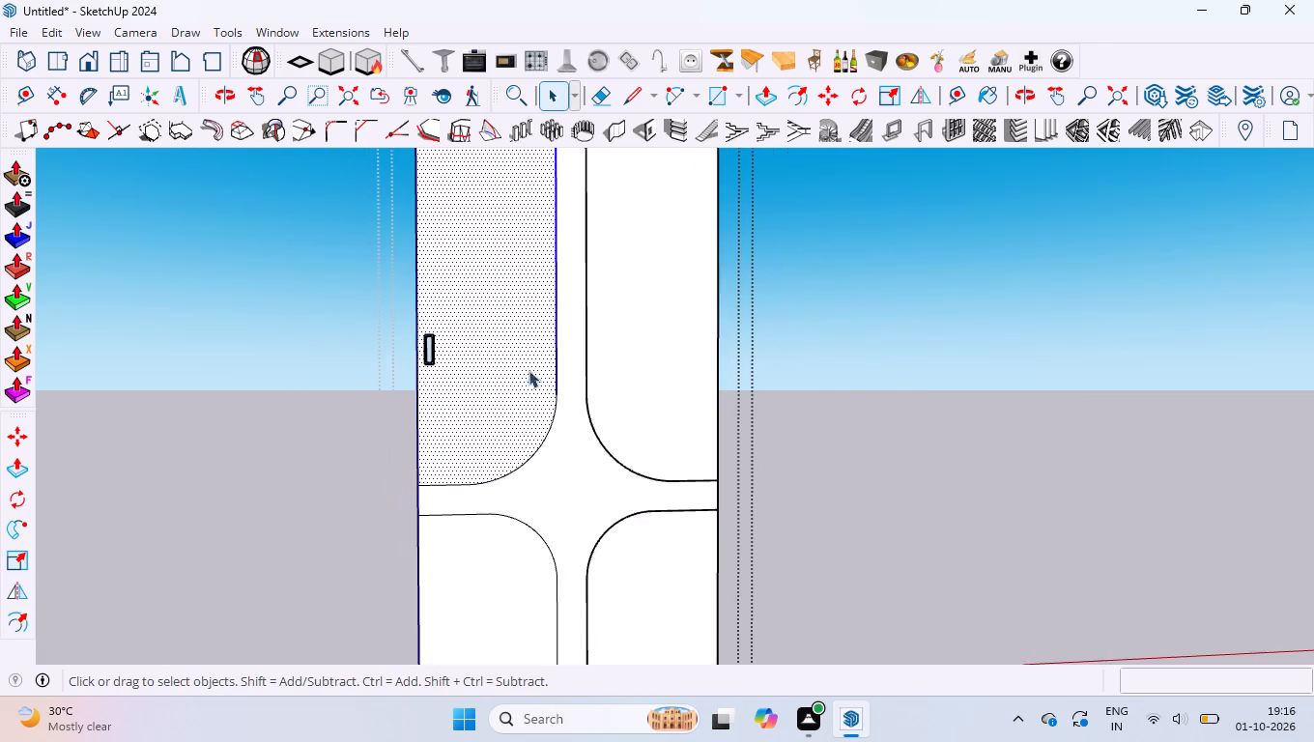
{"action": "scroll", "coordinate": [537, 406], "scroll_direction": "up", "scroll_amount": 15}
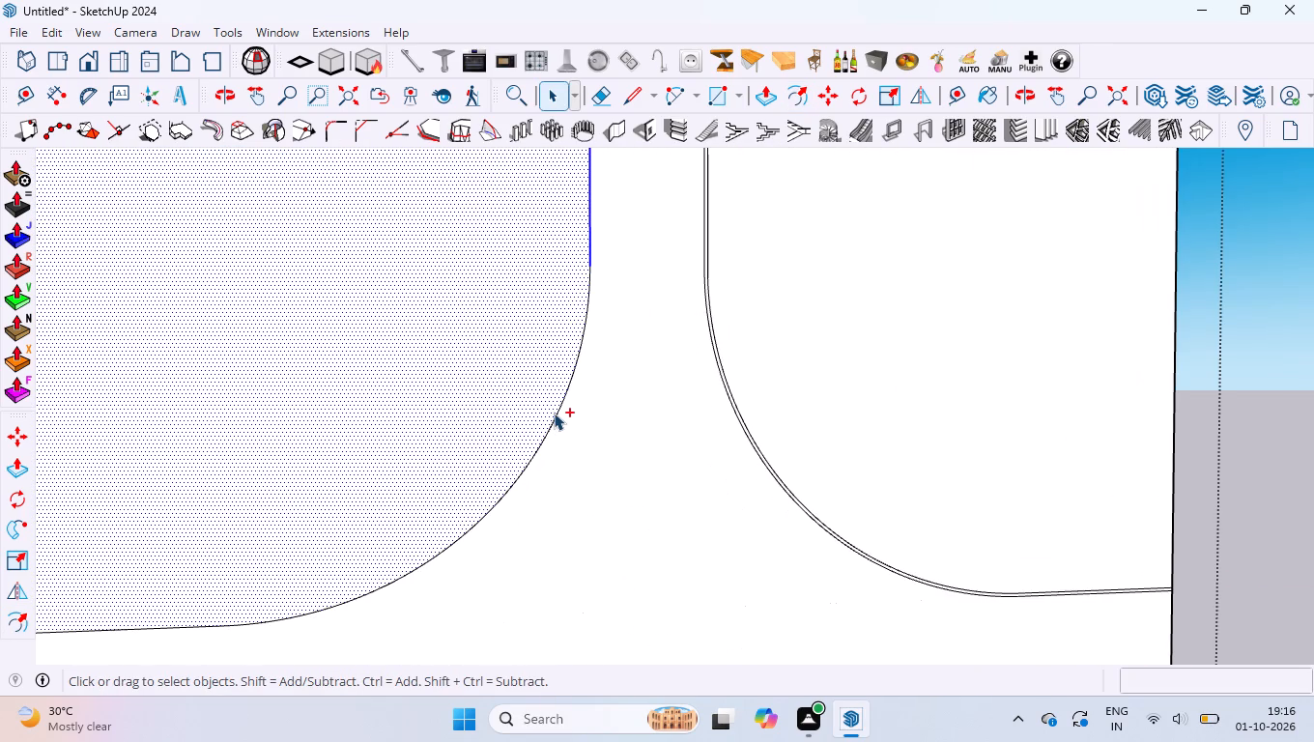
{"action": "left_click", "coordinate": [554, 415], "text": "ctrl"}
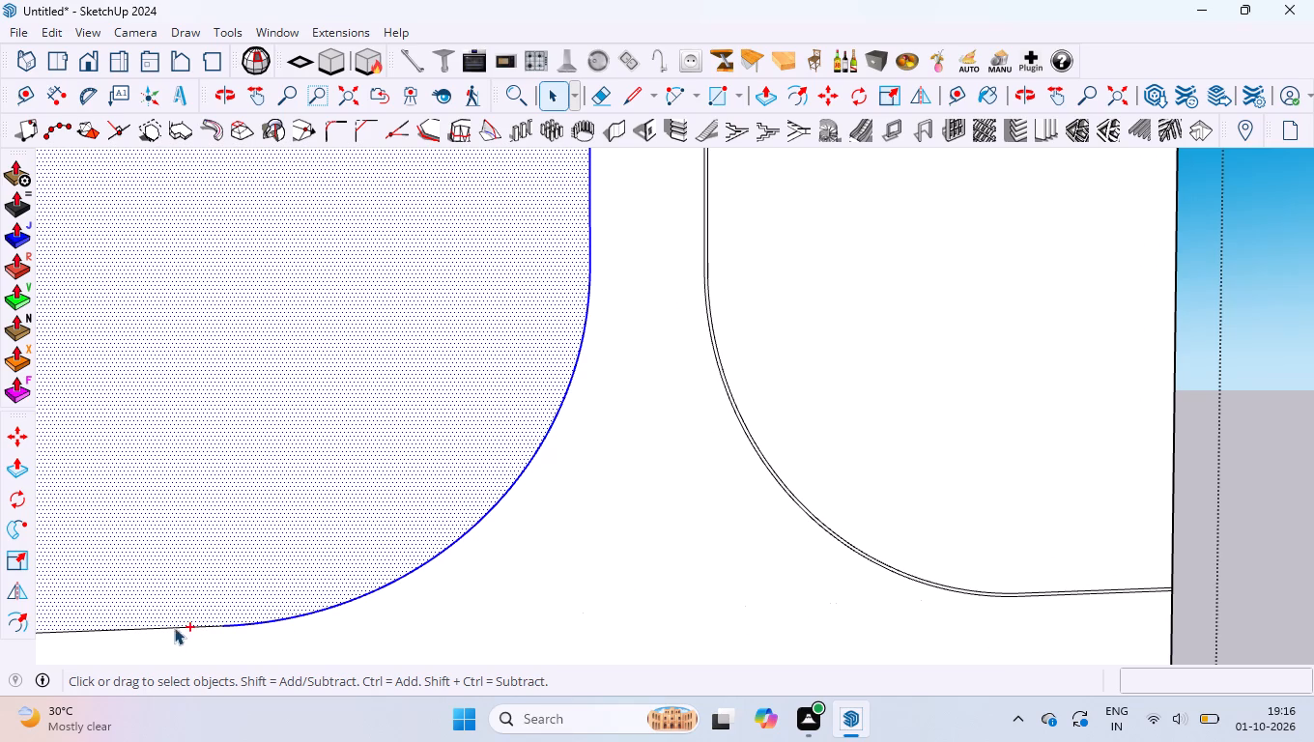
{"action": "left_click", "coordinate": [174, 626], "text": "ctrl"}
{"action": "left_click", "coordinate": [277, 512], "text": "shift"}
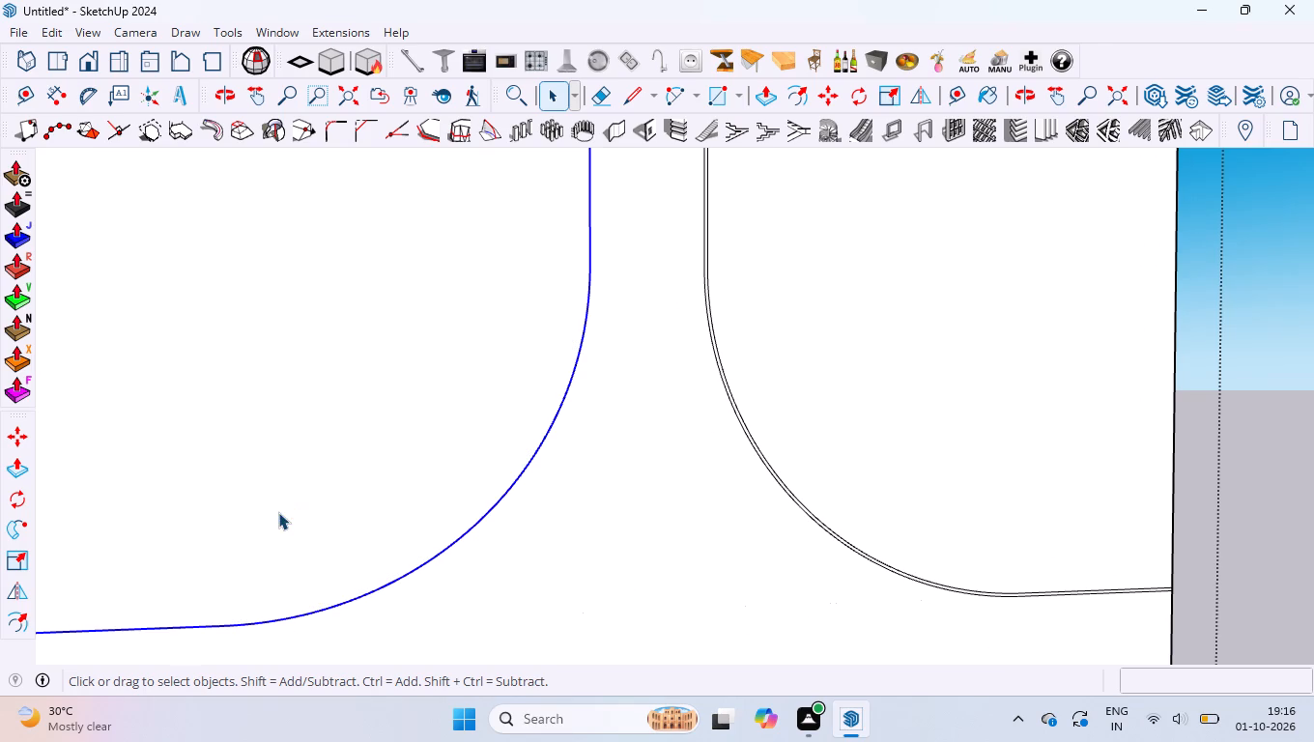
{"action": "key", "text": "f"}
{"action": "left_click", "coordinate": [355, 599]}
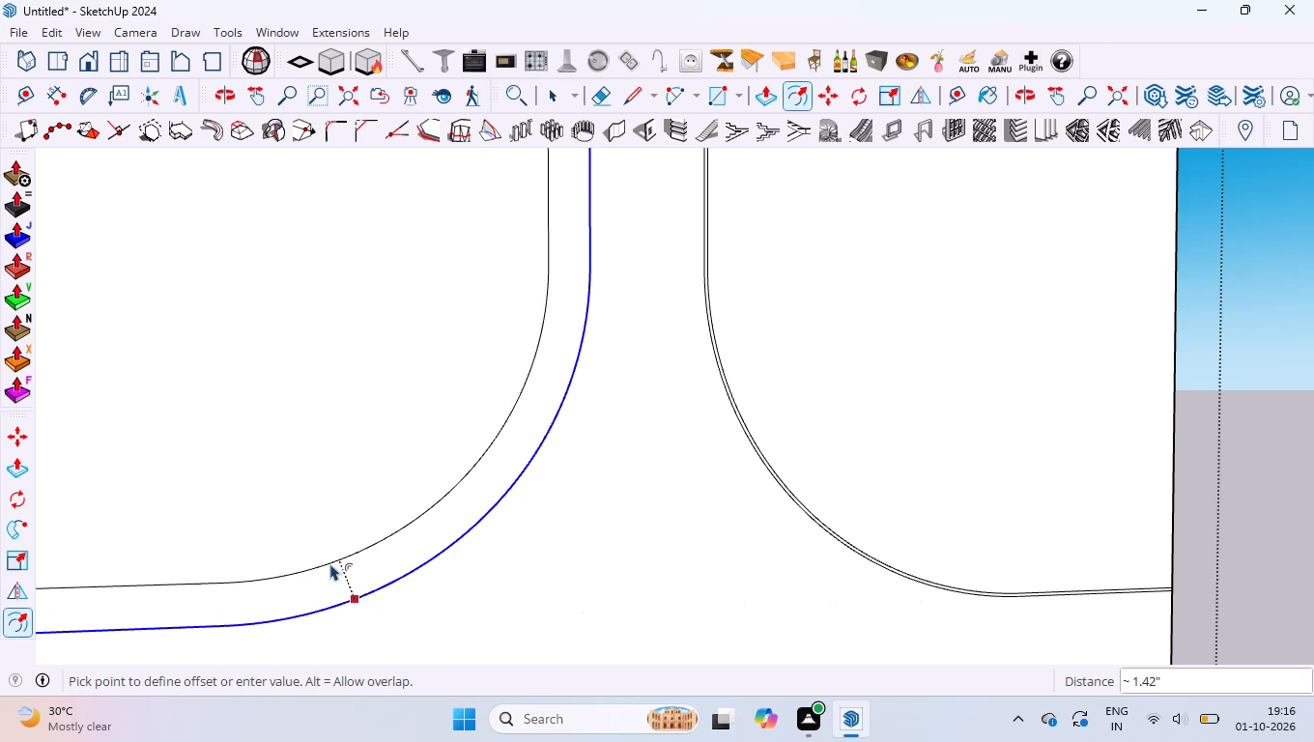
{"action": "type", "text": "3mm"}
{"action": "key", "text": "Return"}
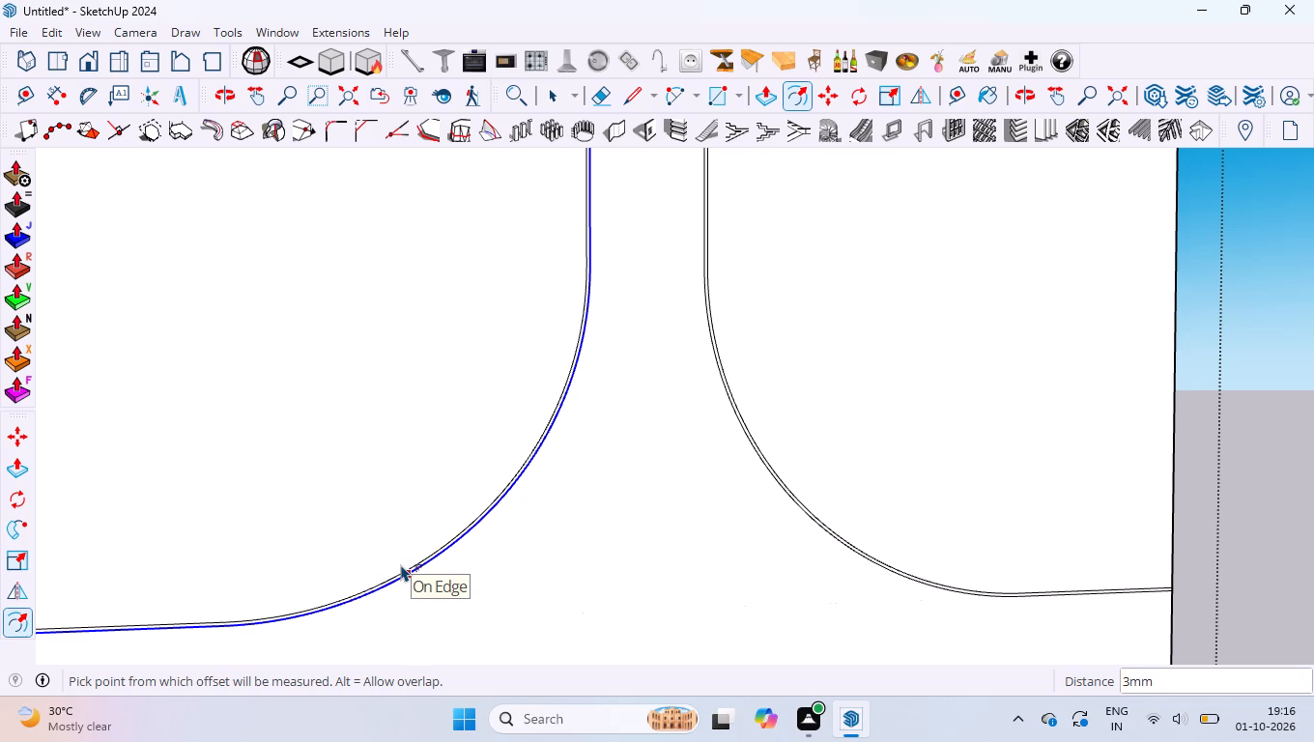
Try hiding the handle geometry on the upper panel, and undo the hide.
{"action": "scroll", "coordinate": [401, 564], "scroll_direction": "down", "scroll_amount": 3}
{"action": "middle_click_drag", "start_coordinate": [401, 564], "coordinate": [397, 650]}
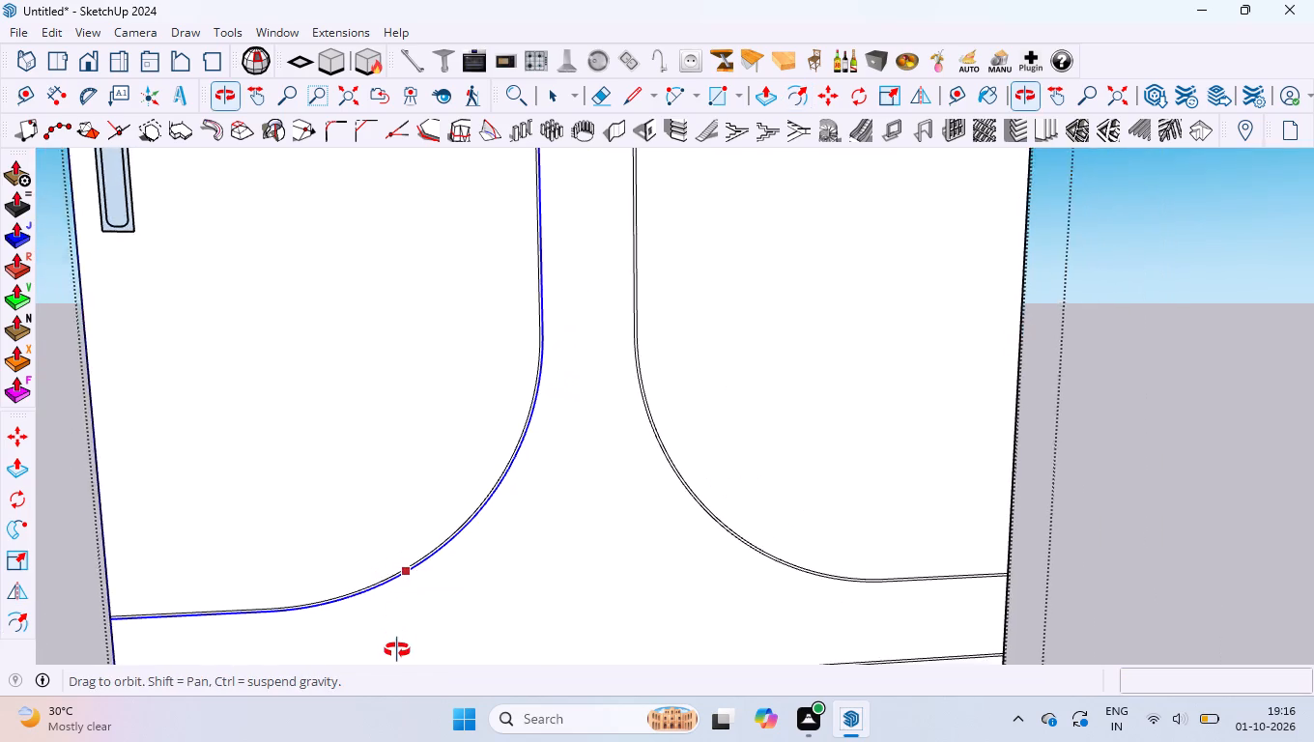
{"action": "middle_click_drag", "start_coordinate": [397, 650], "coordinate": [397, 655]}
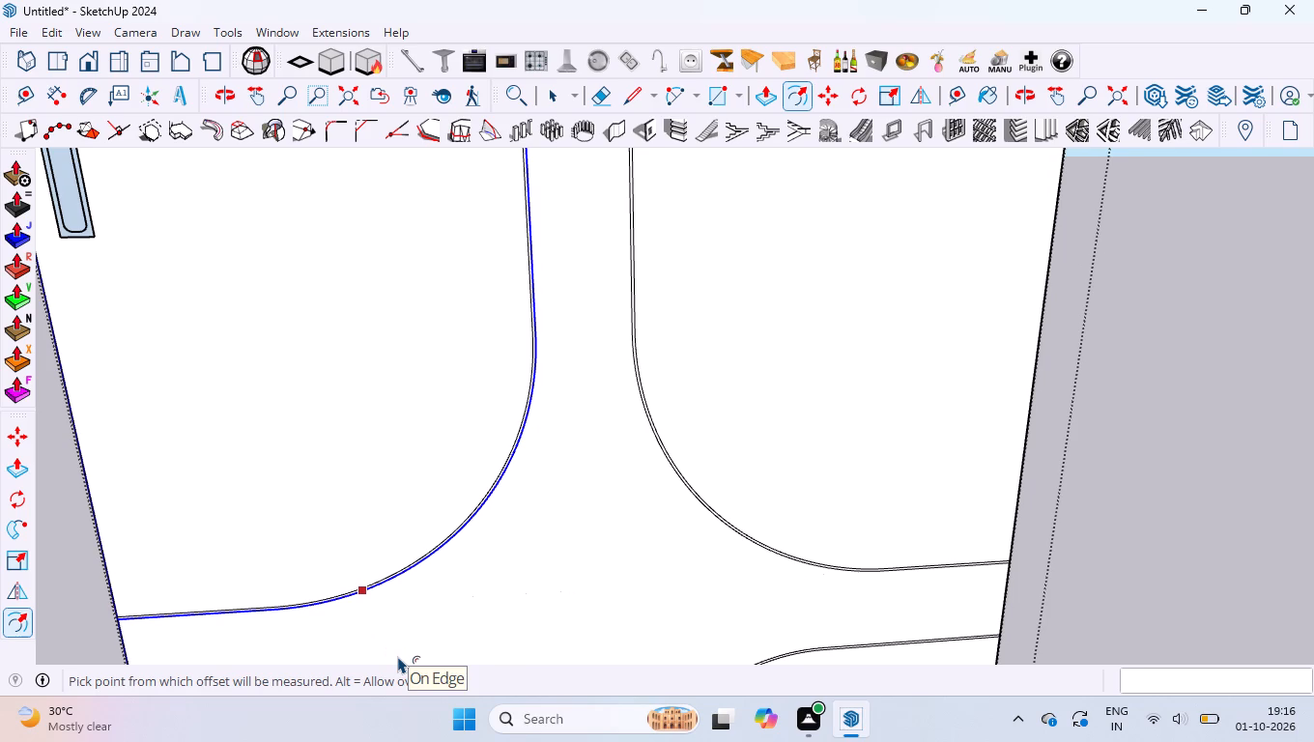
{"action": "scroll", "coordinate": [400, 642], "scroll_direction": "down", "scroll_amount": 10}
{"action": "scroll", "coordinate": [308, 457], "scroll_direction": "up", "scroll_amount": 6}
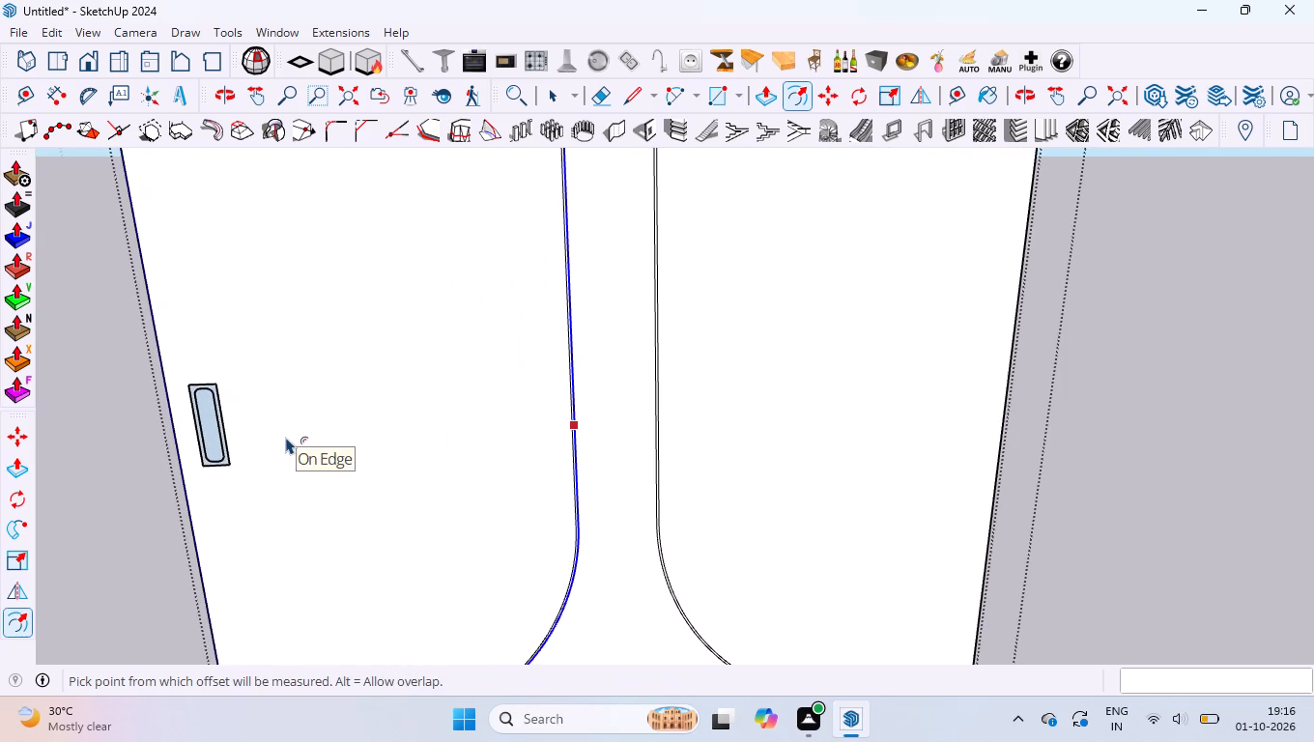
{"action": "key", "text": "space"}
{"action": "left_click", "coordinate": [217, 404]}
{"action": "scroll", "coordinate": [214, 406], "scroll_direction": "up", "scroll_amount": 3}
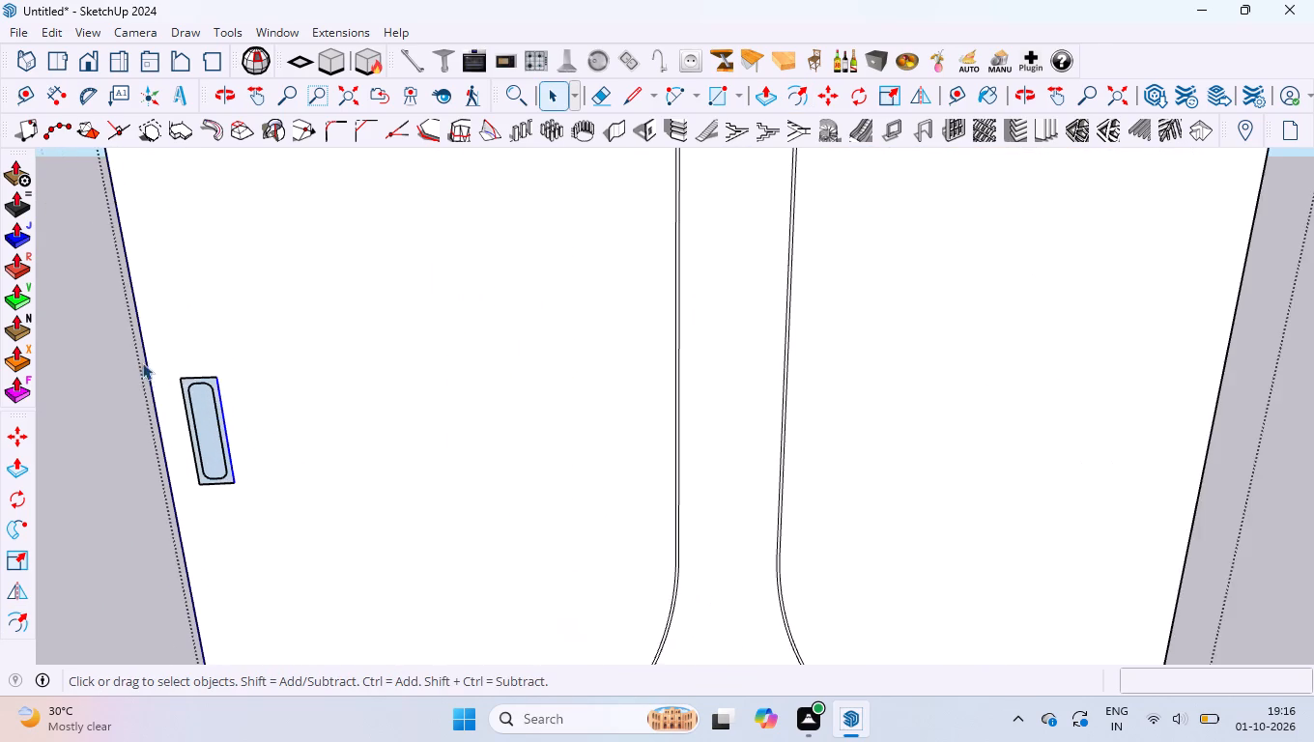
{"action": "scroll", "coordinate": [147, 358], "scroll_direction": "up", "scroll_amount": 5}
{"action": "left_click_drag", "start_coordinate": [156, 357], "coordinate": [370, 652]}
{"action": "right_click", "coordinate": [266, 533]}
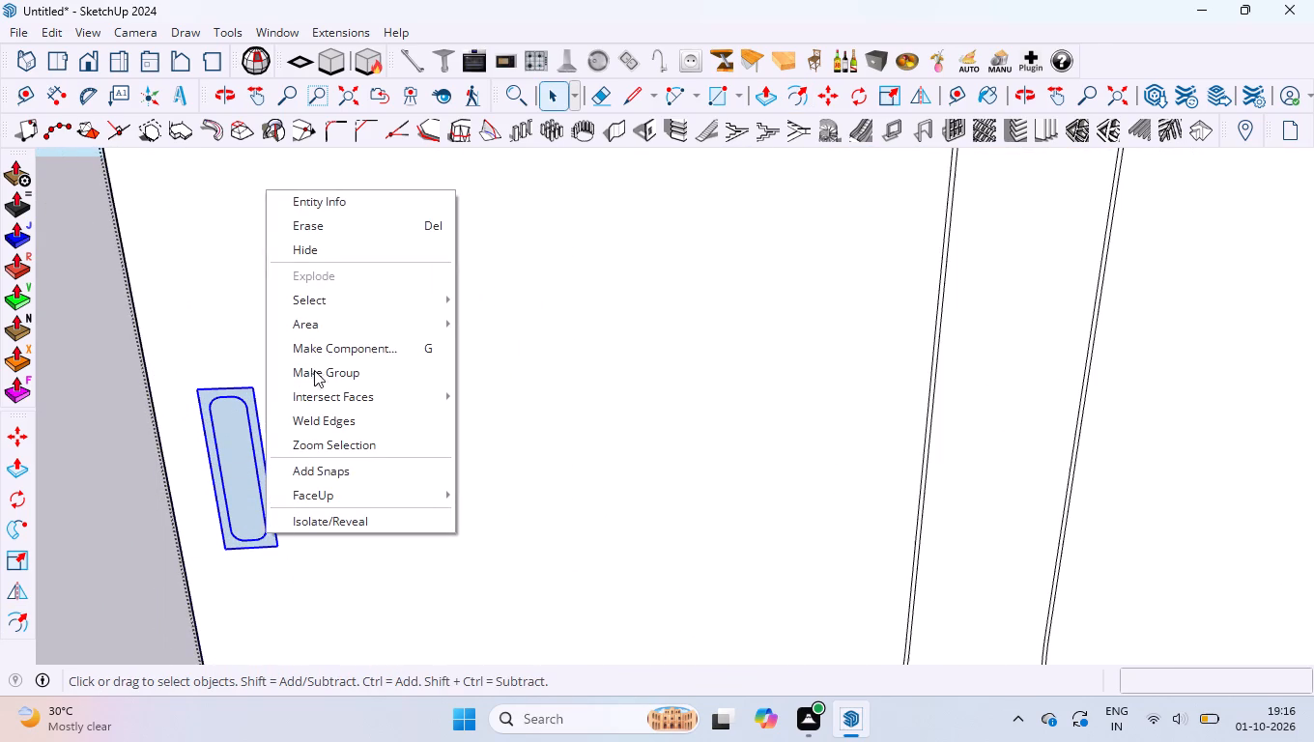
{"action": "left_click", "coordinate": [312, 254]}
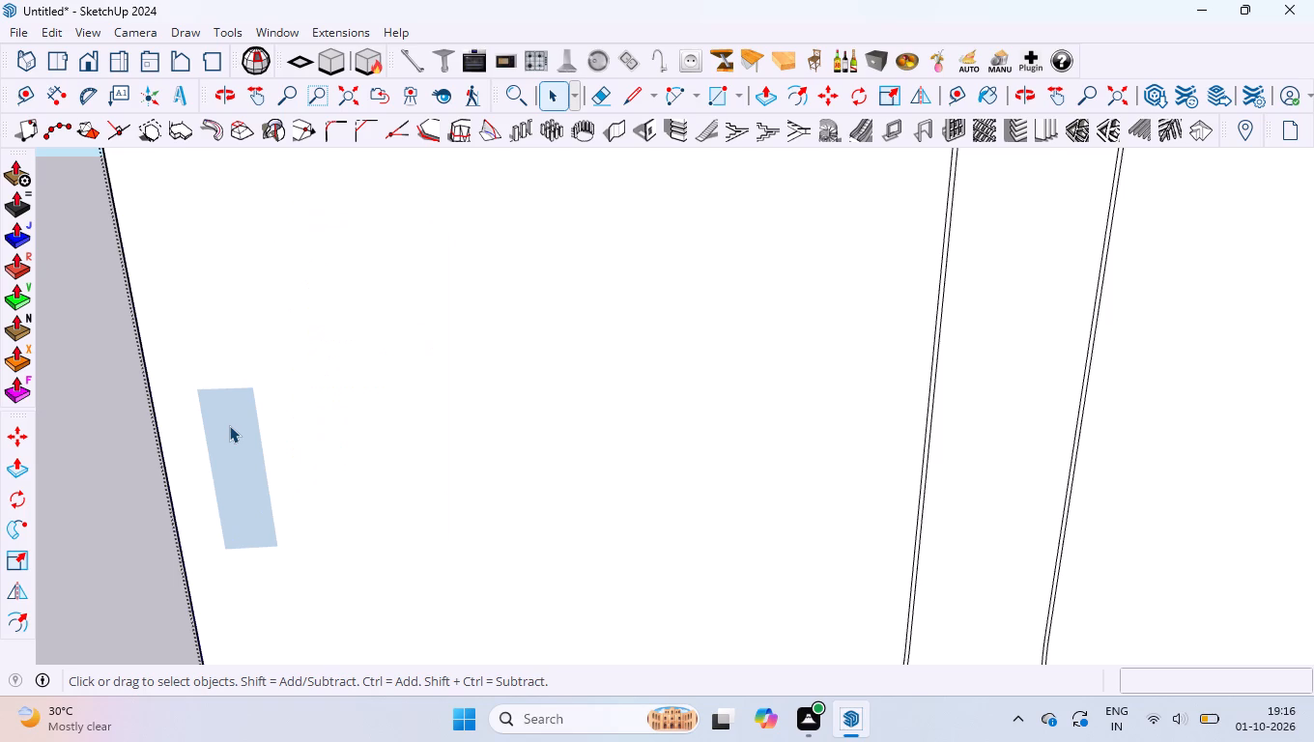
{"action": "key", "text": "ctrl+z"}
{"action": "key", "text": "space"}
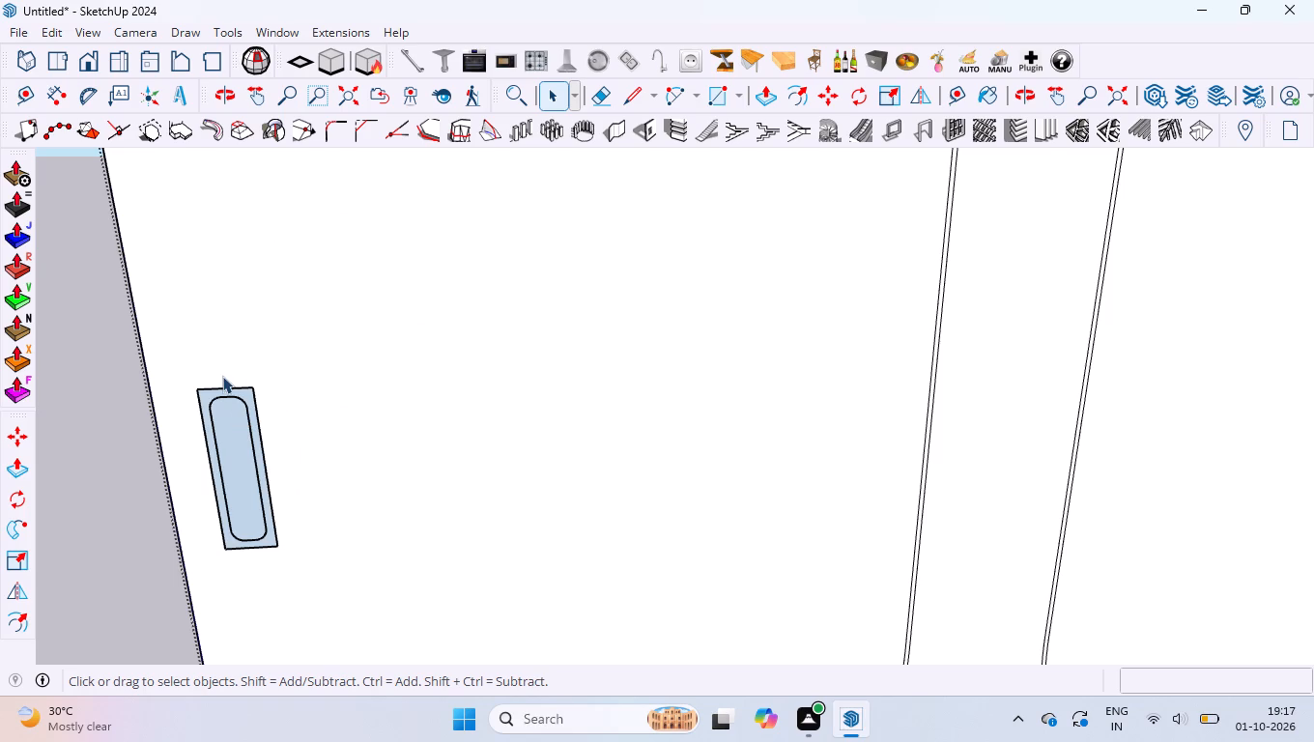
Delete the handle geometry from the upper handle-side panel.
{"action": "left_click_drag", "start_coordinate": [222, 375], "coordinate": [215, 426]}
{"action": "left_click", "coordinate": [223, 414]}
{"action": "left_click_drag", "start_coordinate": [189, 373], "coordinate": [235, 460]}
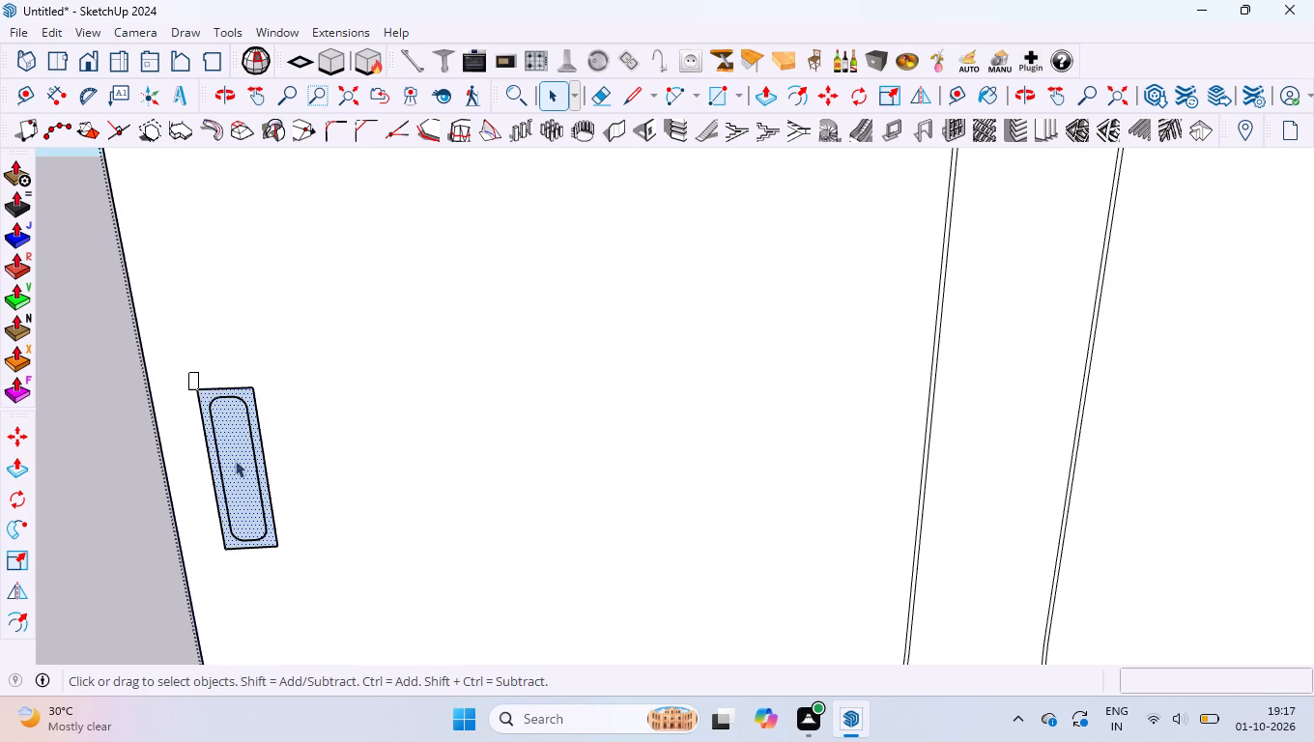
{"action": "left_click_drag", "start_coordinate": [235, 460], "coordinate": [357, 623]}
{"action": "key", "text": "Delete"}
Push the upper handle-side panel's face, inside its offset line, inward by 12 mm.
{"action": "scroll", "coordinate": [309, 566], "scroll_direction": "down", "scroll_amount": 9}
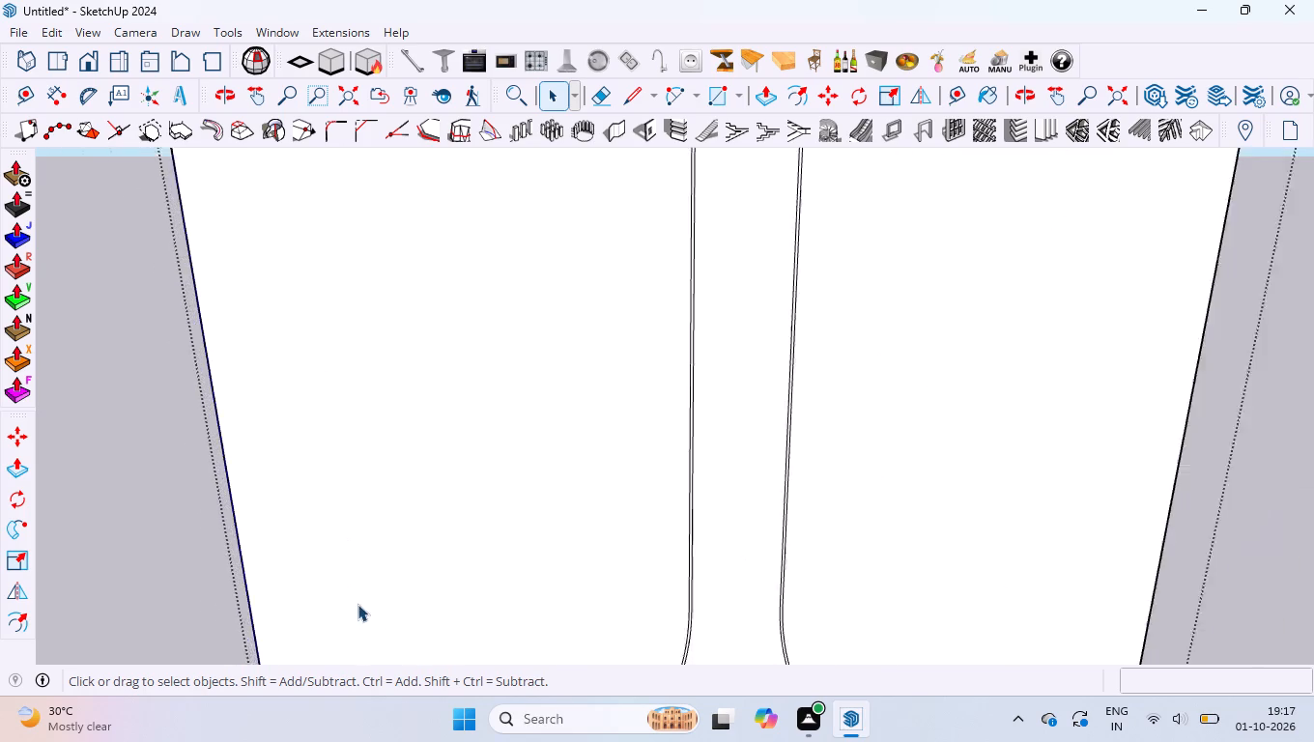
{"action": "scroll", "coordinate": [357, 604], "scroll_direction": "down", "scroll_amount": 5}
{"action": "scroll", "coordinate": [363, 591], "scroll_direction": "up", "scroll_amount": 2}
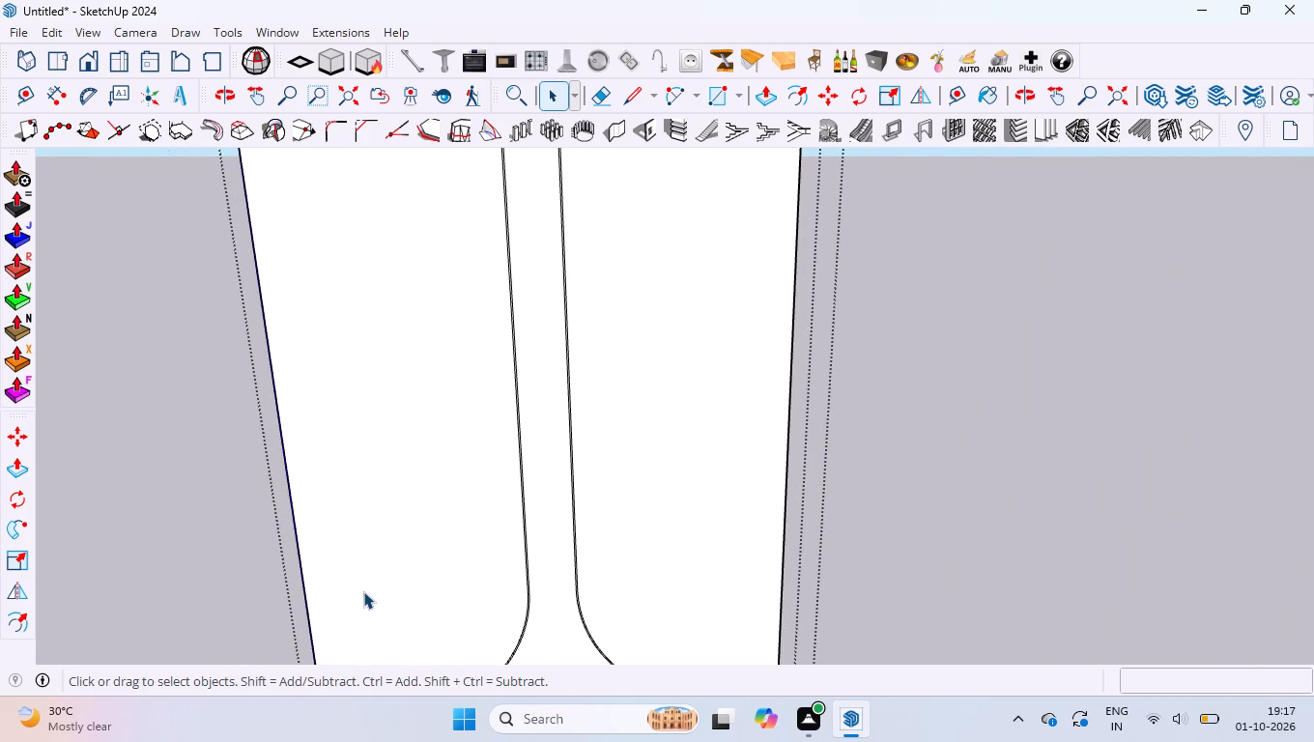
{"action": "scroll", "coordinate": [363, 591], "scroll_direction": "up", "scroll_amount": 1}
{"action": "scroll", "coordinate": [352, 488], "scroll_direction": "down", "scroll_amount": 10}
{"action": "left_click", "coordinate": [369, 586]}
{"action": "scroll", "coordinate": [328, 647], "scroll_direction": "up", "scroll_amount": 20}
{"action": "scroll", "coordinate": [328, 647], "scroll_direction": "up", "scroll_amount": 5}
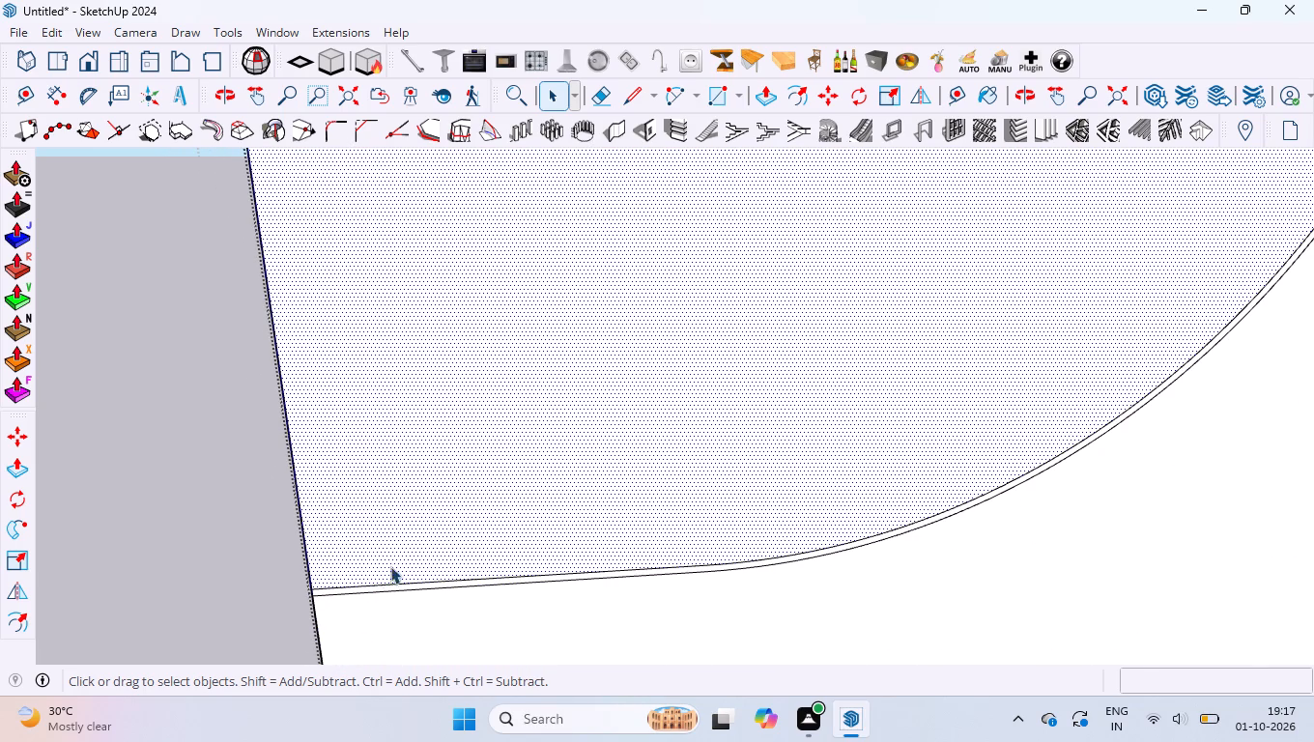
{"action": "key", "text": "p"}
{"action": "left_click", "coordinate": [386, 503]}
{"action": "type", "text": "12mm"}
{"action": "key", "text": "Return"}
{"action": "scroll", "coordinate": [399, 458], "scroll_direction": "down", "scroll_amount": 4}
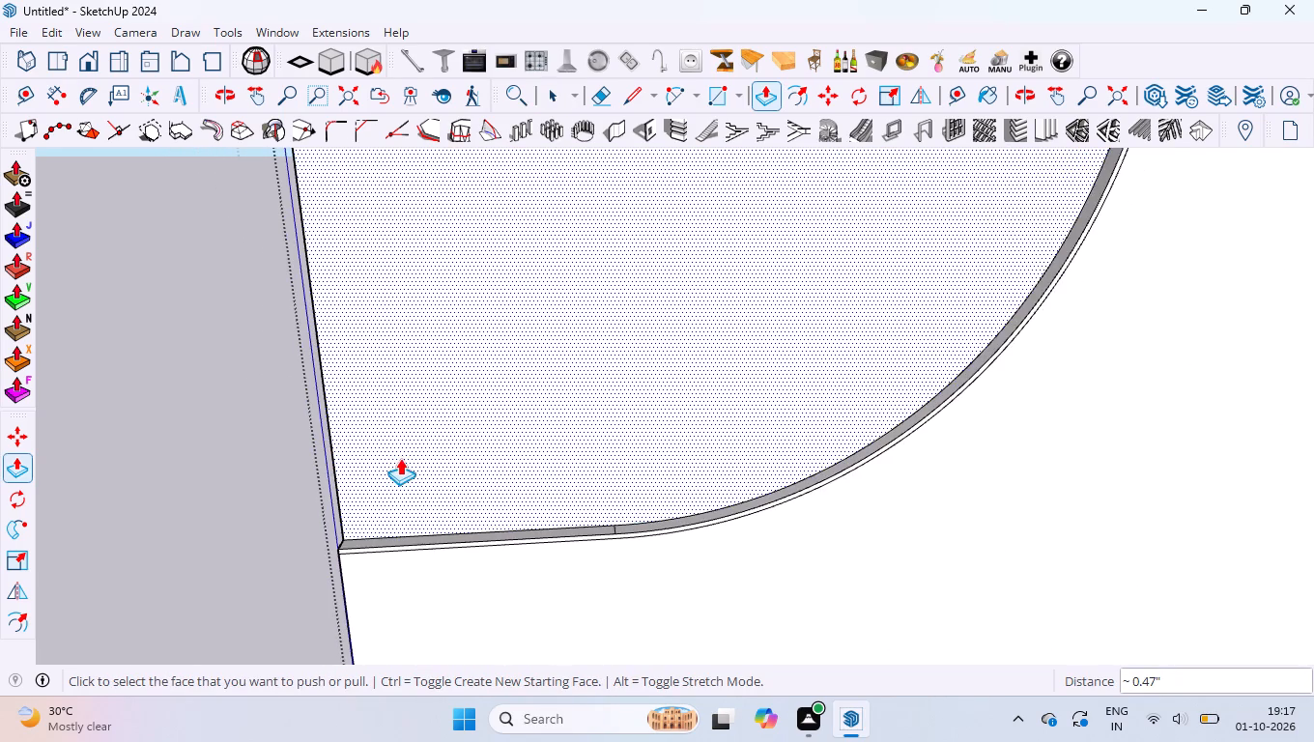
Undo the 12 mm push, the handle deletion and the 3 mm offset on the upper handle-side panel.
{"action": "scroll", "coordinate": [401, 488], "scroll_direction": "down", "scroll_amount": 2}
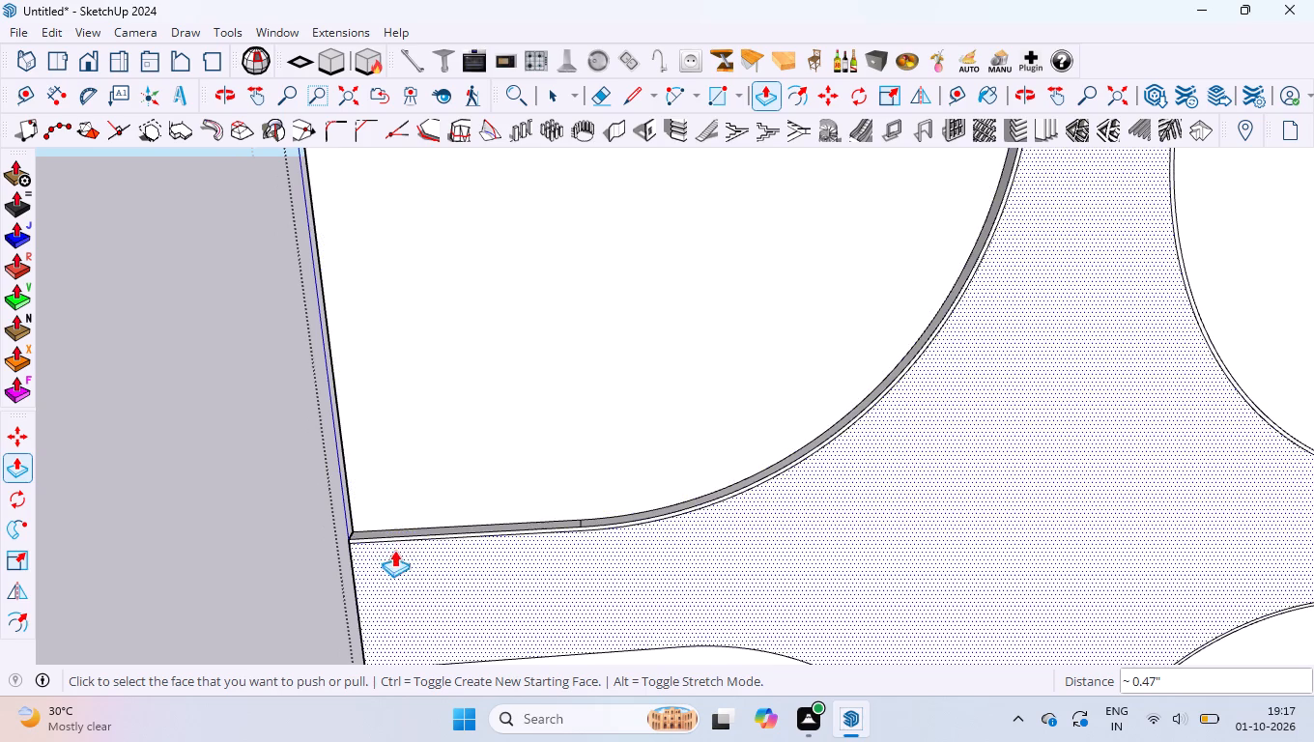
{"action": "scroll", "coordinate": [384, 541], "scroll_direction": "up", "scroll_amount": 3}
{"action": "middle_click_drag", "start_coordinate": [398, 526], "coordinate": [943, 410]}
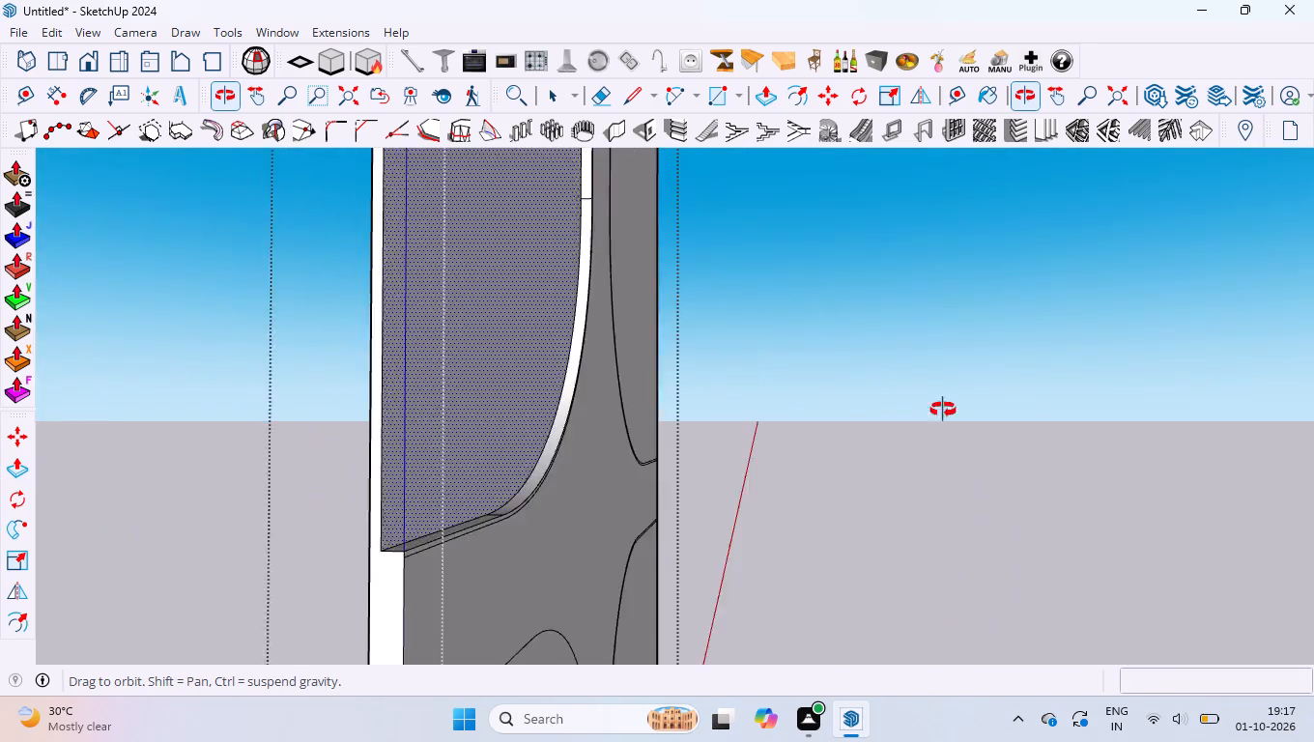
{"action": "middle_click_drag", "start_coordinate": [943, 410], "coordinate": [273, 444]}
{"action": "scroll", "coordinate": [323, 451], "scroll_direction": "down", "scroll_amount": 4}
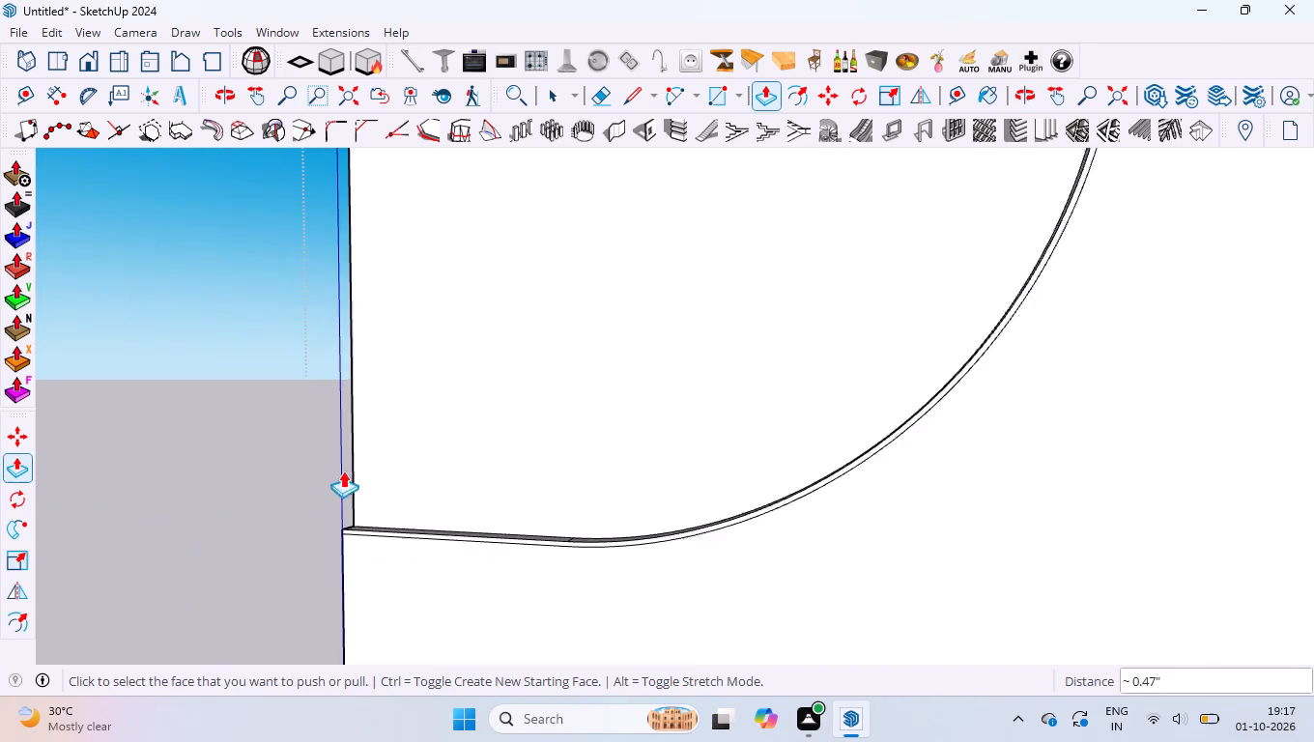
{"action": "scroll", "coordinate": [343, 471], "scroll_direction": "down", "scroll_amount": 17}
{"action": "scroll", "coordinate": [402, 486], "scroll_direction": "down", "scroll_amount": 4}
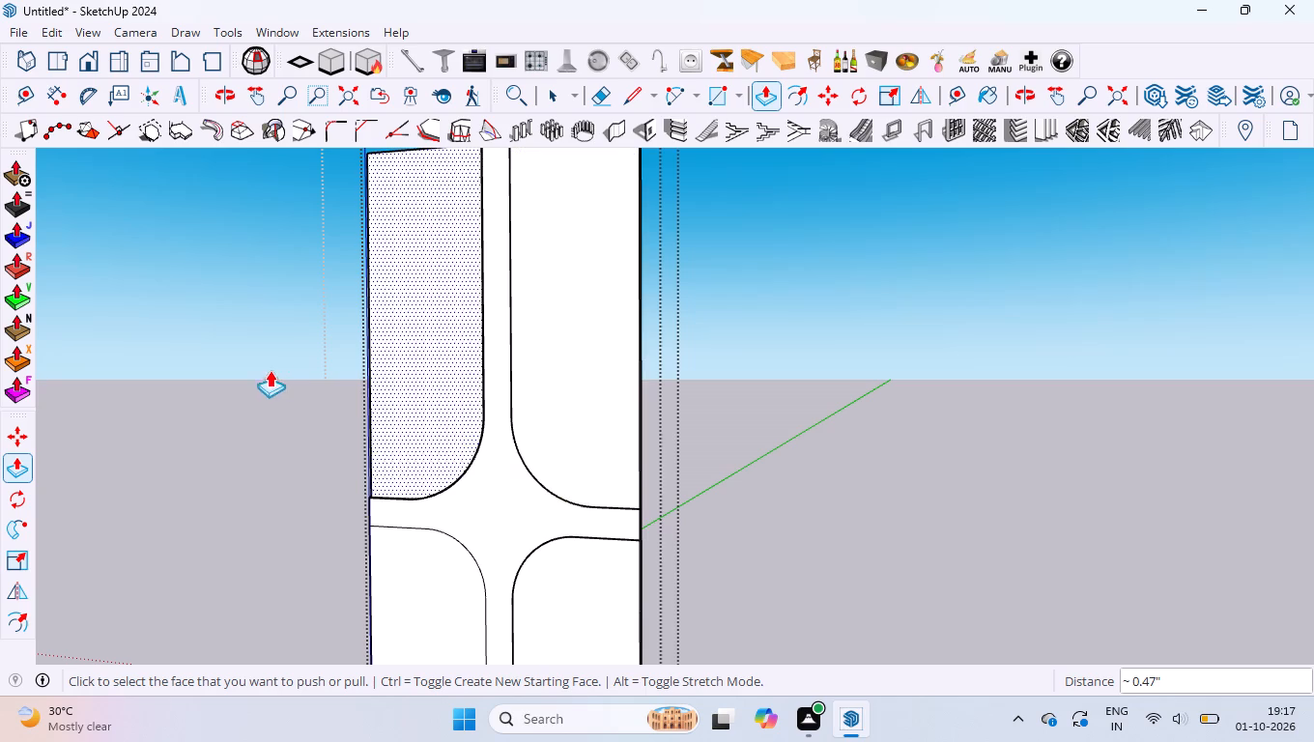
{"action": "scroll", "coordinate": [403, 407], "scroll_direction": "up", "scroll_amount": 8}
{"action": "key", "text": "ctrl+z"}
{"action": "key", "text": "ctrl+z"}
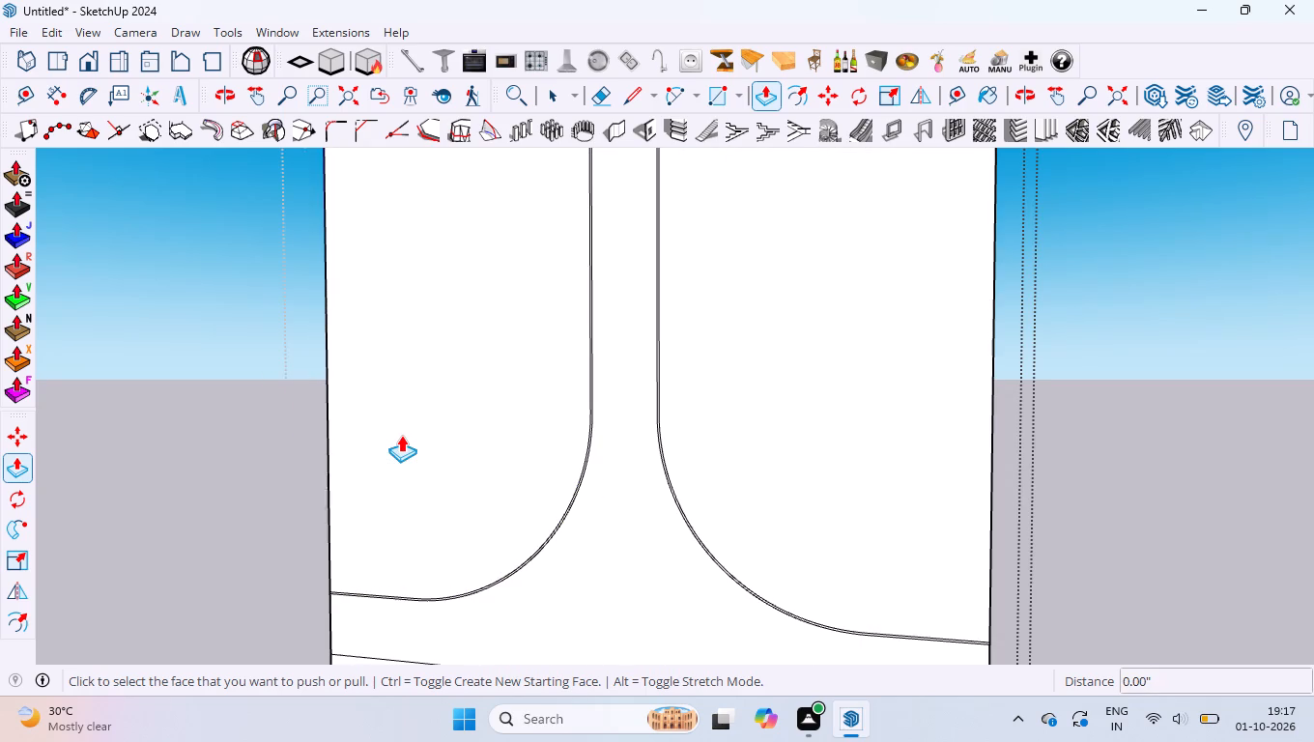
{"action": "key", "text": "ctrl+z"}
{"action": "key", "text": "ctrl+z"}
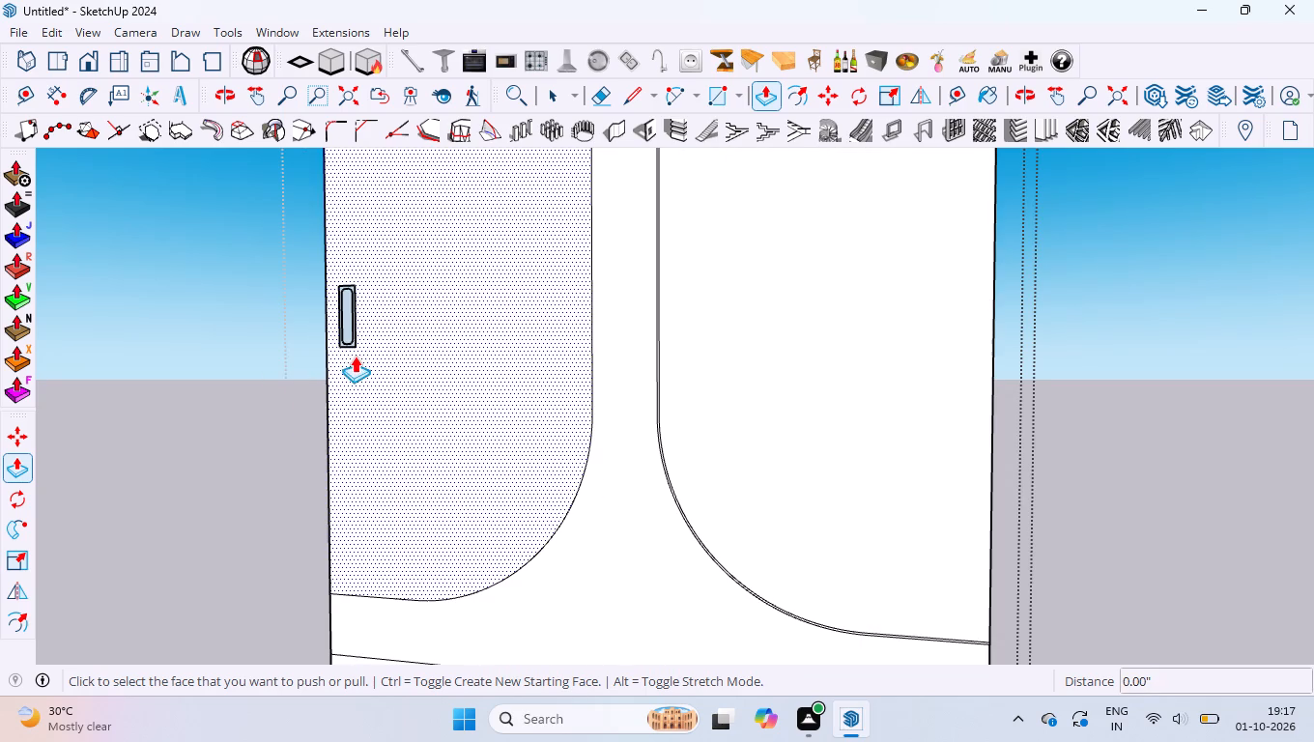
Delete the handle's rectangle and rounded slot from the upper handle-side panel.
{"action": "key", "text": "c"}
{"action": "key", "text": "space"}
{"action": "scroll", "coordinate": [353, 301], "scroll_direction": "up", "scroll_amount": 6}
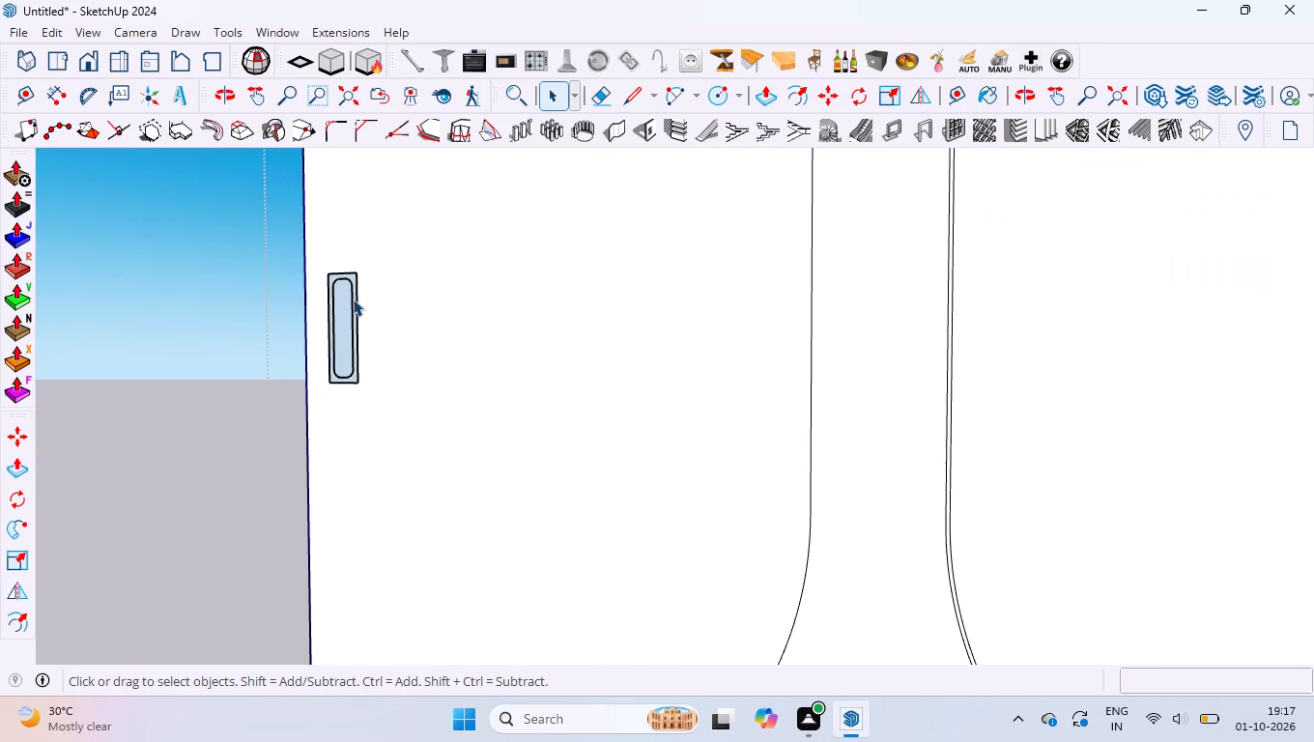
{"action": "left_click", "coordinate": [354, 296]}
{"action": "scroll", "coordinate": [339, 270], "scroll_direction": "up", "scroll_amount": 7}
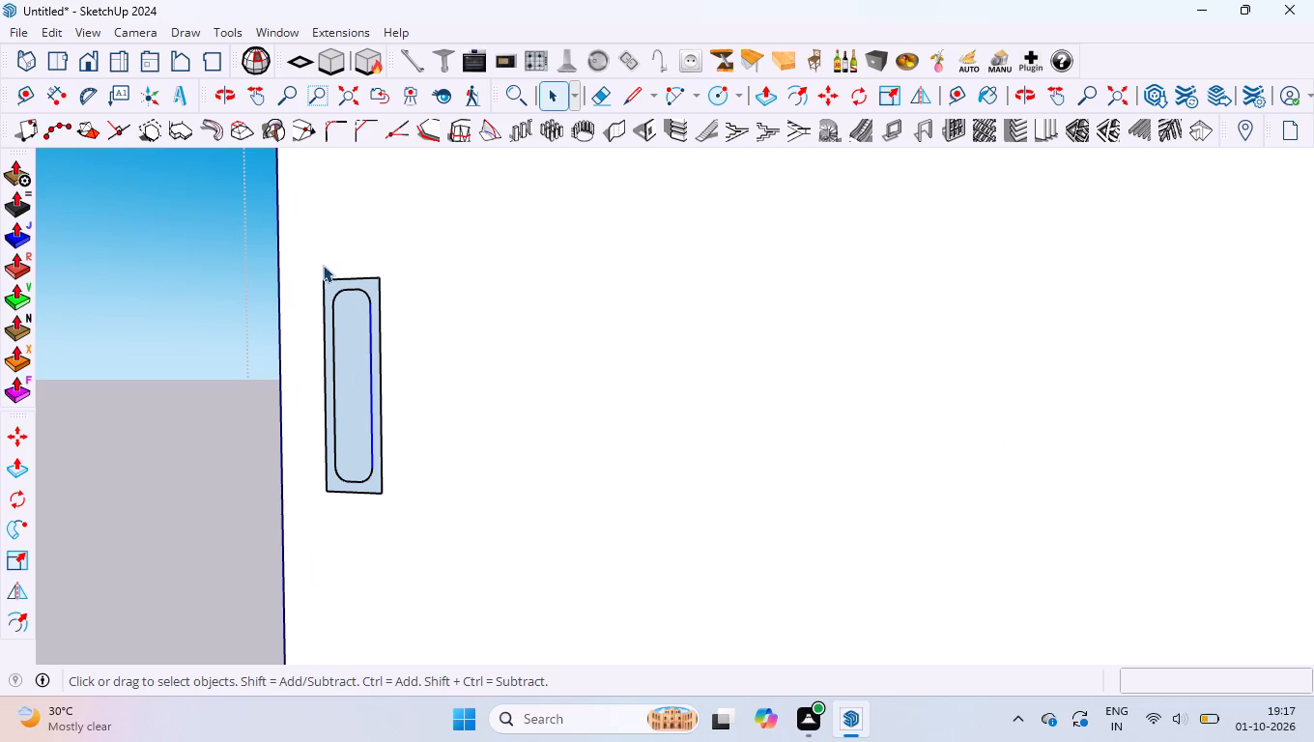
{"action": "left_click_drag", "start_coordinate": [310, 258], "coordinate": [568, 600]}
{"action": "key", "text": "Delete"}
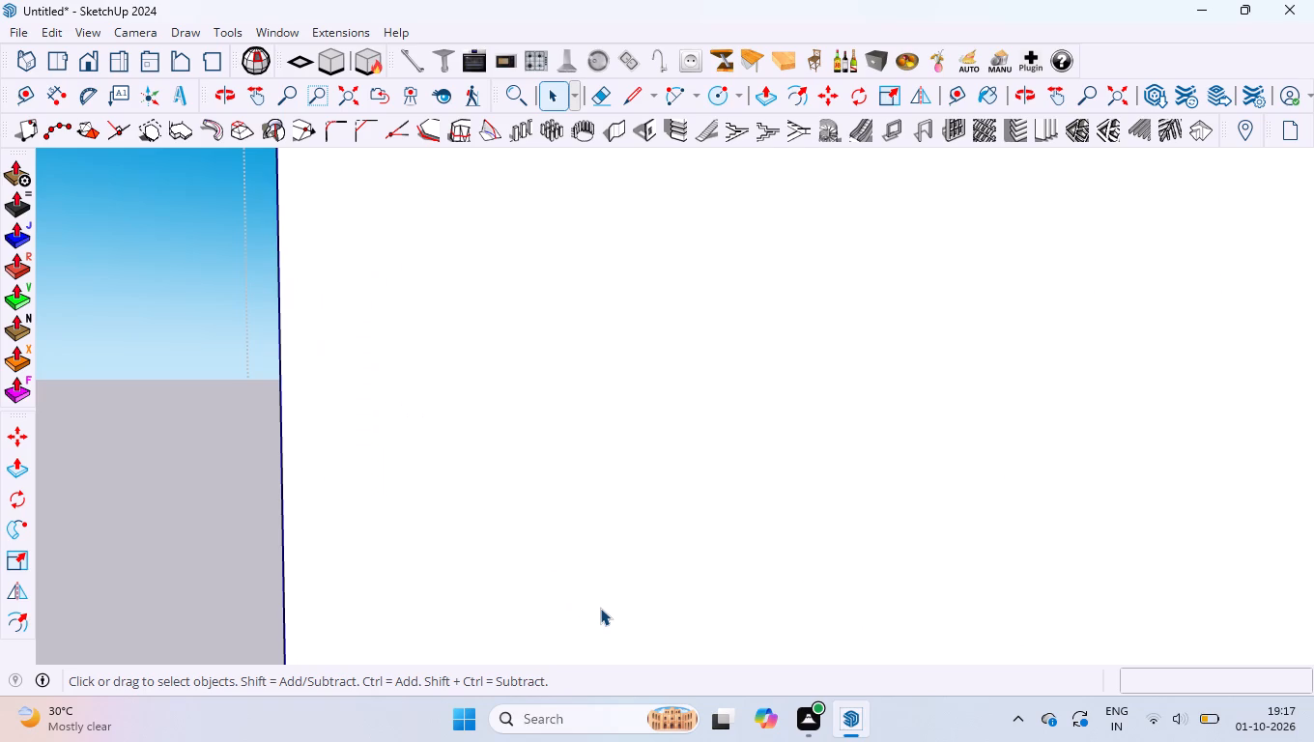
Offset the complete outline of the upper handle-side panel face inward by 3 mm.
{"action": "scroll", "coordinate": [523, 367], "scroll_direction": "down", "scroll_amount": 20}
{"action": "scroll", "coordinate": [523, 367], "scroll_direction": "down", "scroll_amount": 1}
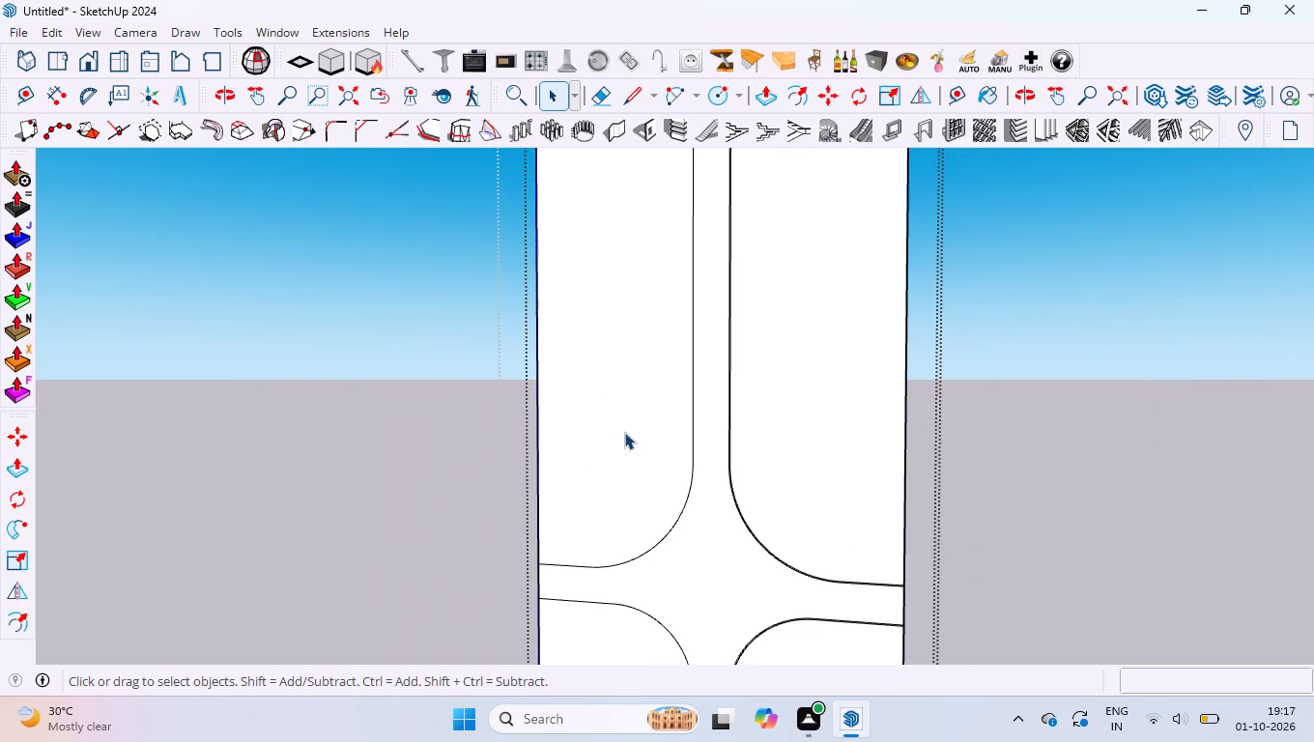
{"action": "scroll", "coordinate": [614, 485], "scroll_direction": "down", "scroll_amount": 8}
{"action": "scroll", "coordinate": [607, 459], "scroll_direction": "up", "scroll_amount": 3}
{"action": "double_click", "coordinate": [607, 458]}
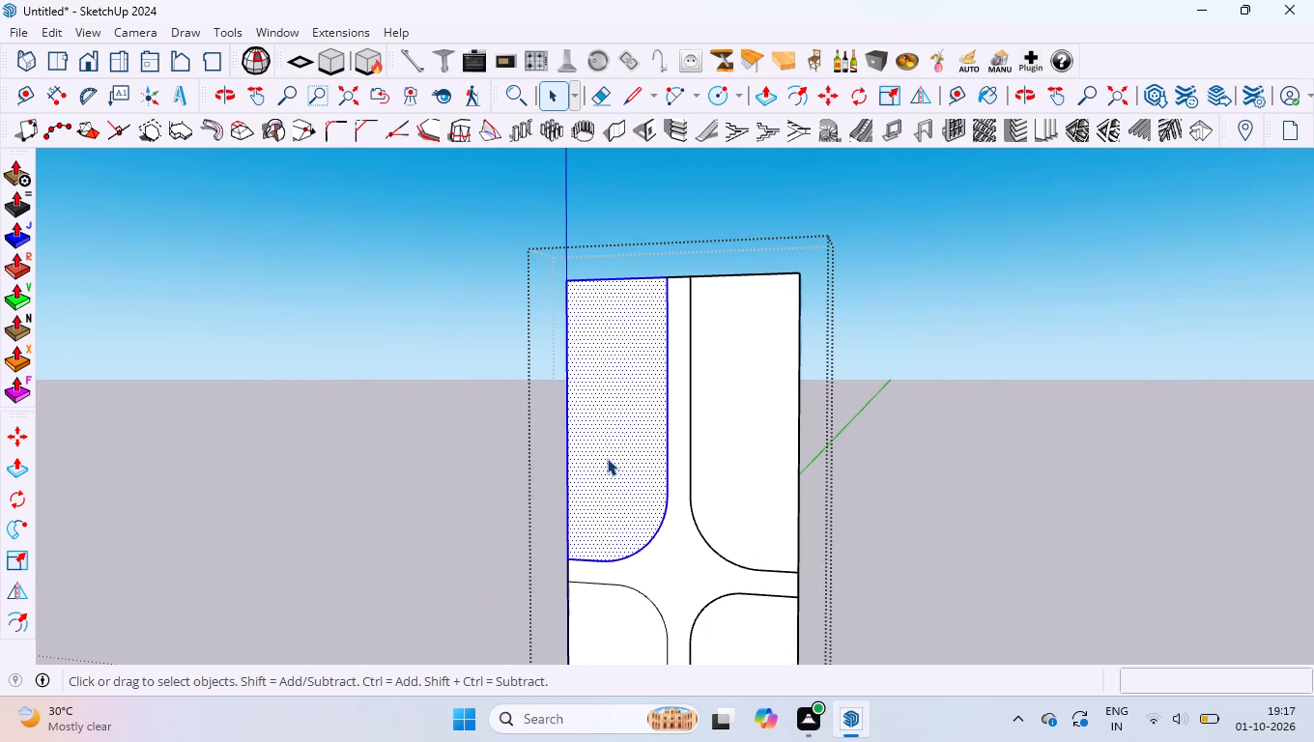
{"action": "key", "text": "f"}
{"action": "left_click", "coordinate": [646, 528]}
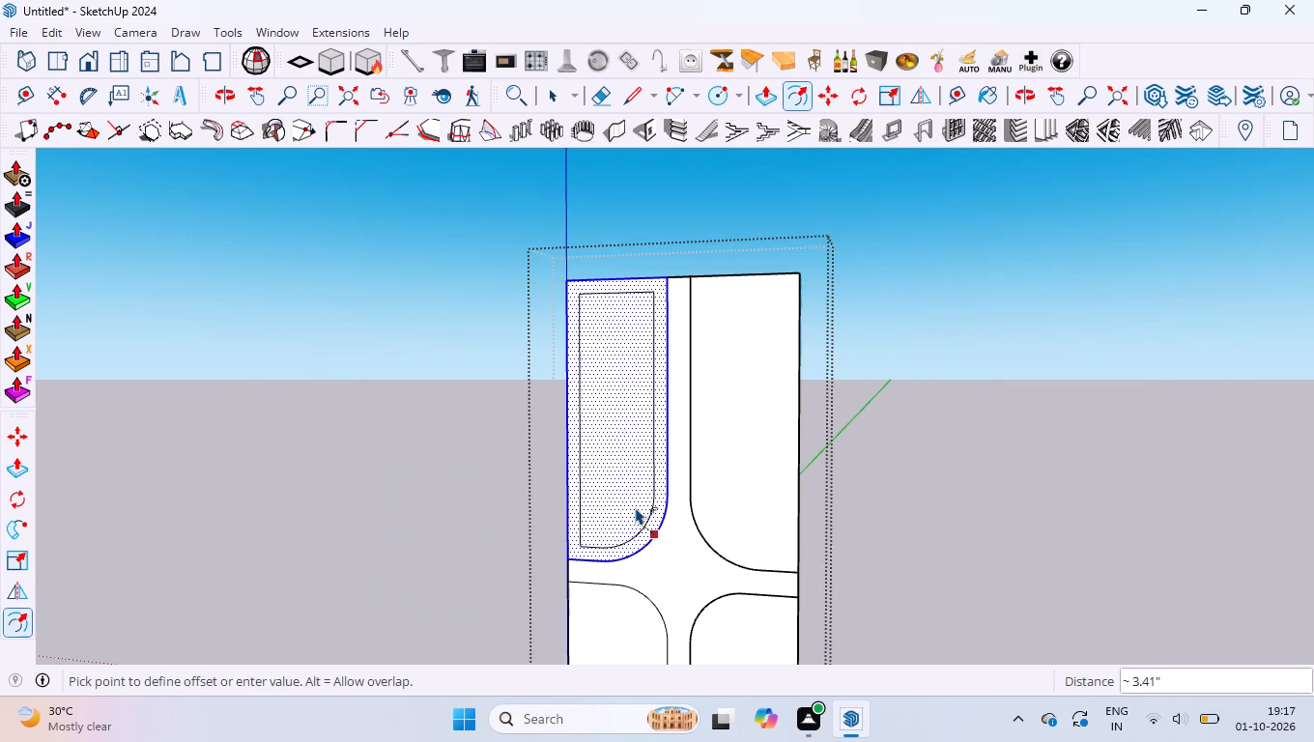
{"action": "key", "text": "3"}
{"action": "type", "text": "mm"}
{"action": "key", "text": "Return"}
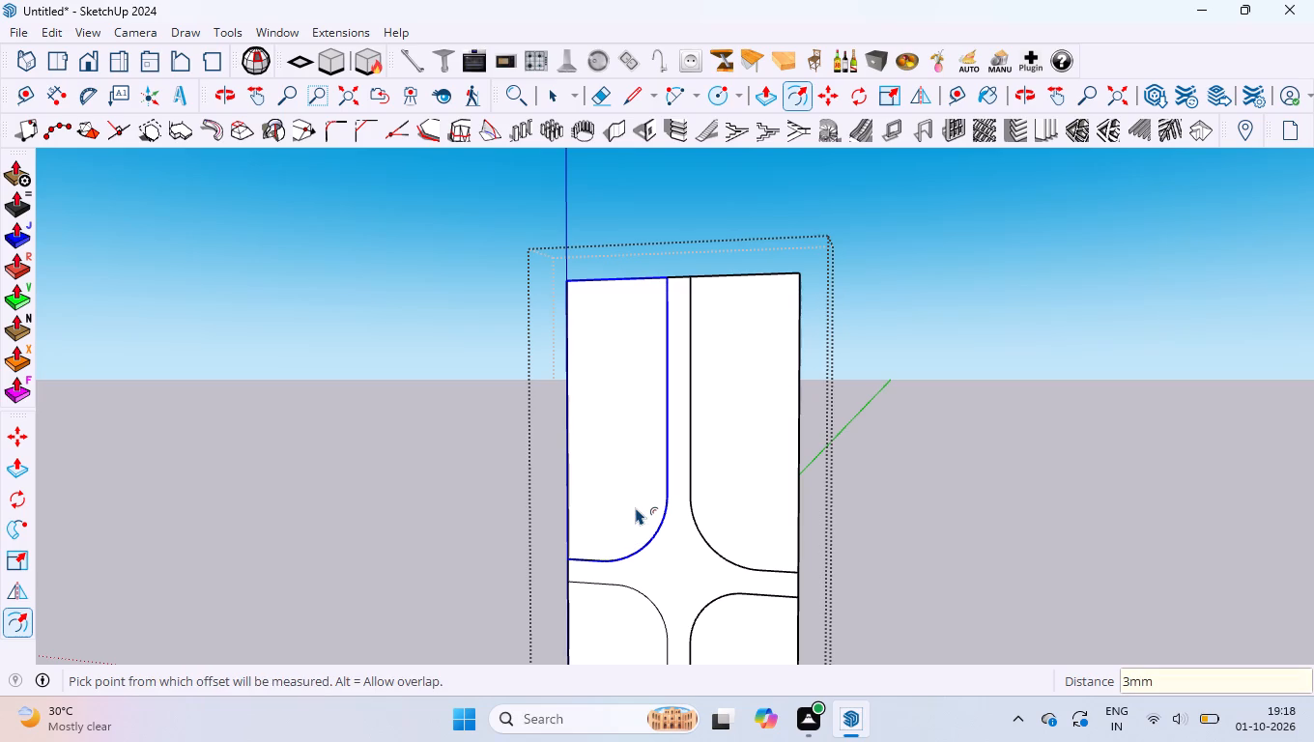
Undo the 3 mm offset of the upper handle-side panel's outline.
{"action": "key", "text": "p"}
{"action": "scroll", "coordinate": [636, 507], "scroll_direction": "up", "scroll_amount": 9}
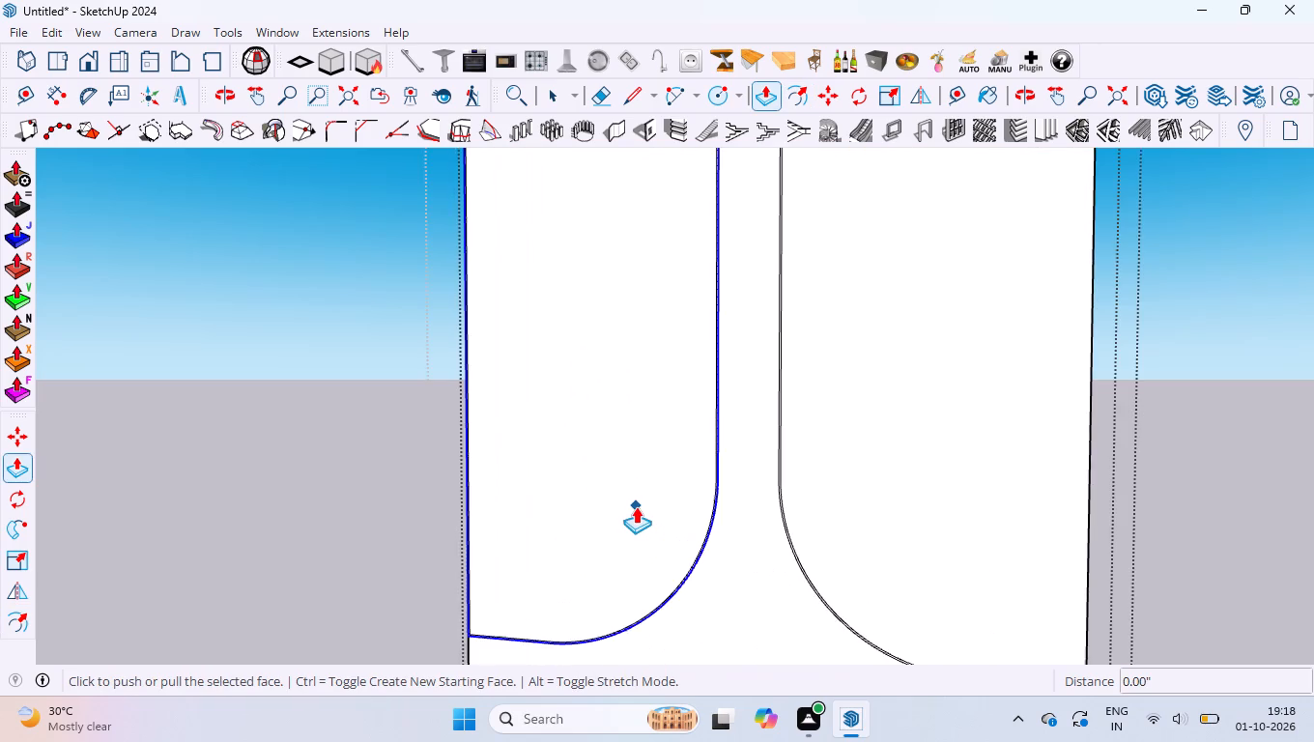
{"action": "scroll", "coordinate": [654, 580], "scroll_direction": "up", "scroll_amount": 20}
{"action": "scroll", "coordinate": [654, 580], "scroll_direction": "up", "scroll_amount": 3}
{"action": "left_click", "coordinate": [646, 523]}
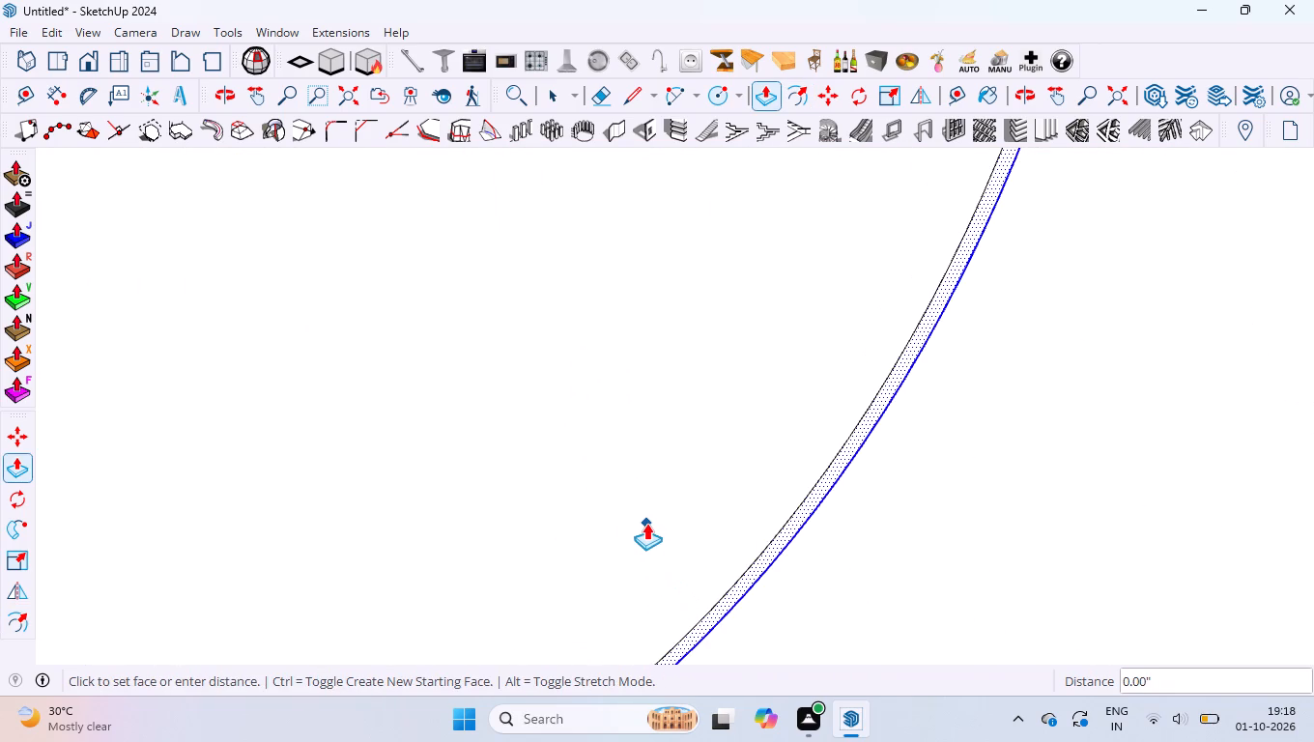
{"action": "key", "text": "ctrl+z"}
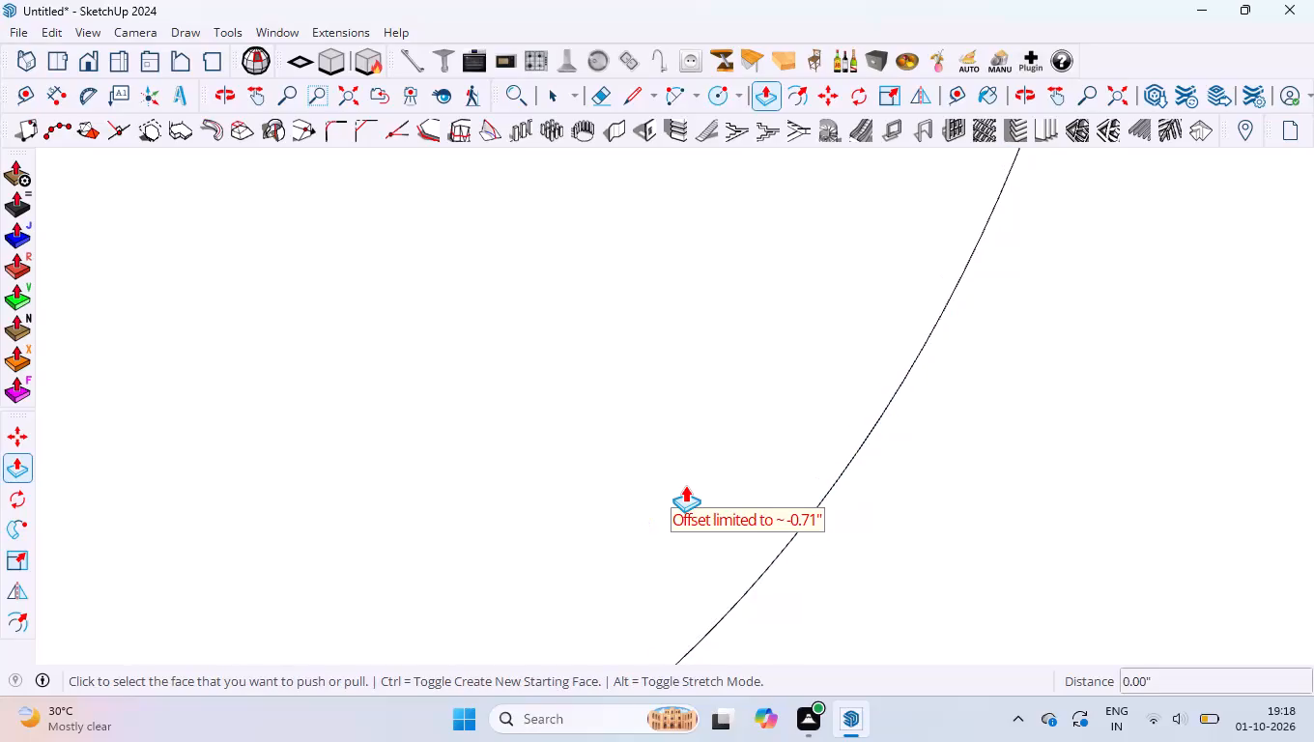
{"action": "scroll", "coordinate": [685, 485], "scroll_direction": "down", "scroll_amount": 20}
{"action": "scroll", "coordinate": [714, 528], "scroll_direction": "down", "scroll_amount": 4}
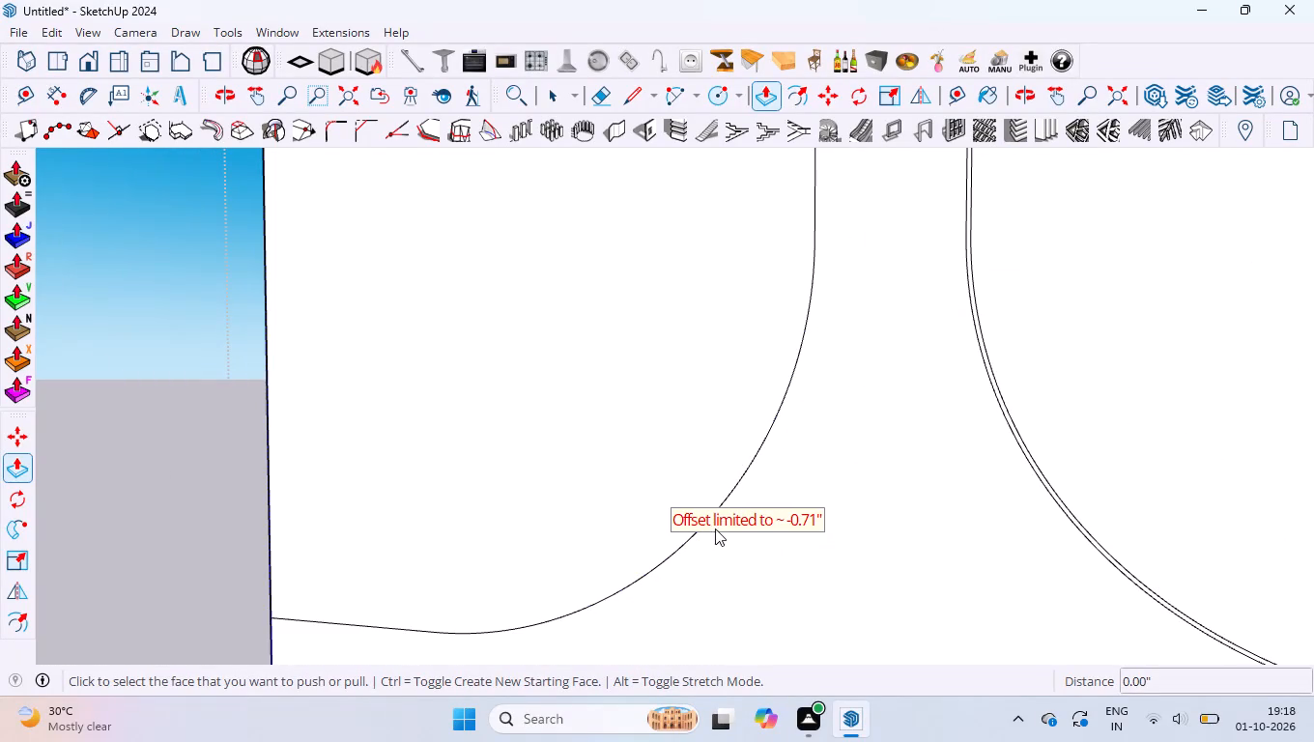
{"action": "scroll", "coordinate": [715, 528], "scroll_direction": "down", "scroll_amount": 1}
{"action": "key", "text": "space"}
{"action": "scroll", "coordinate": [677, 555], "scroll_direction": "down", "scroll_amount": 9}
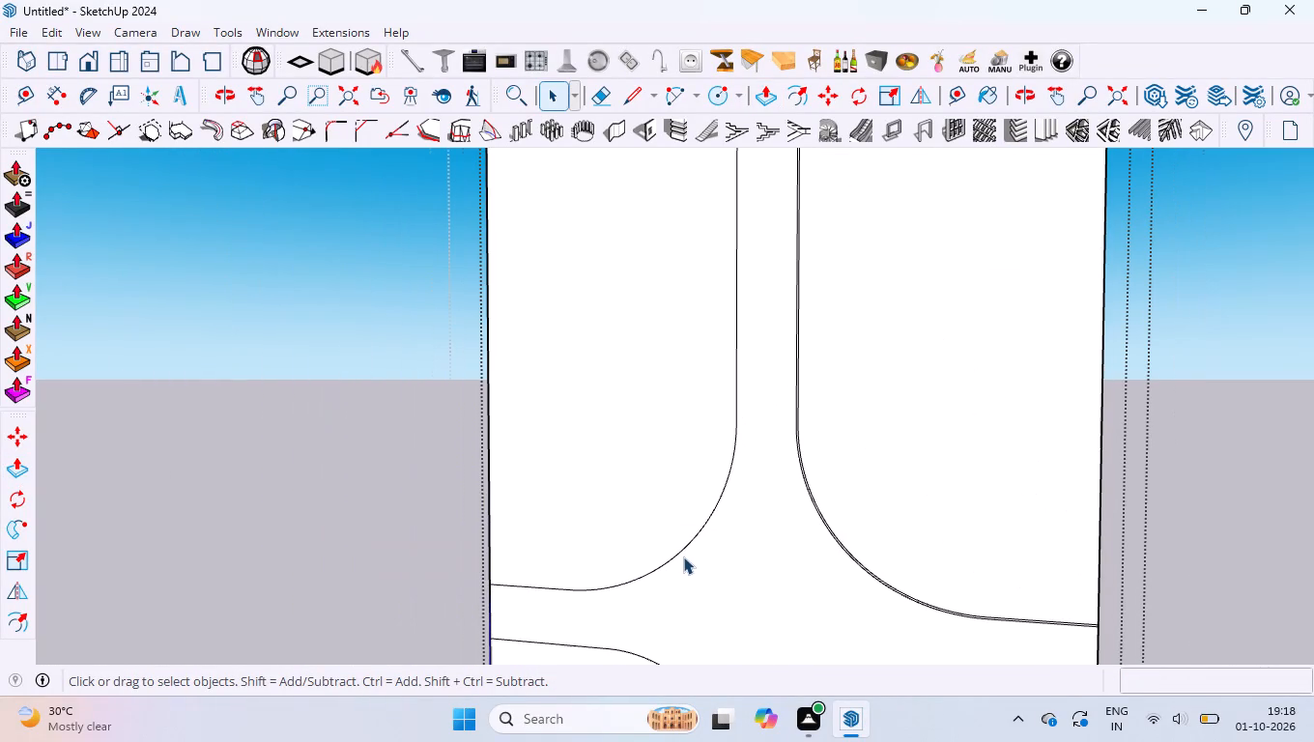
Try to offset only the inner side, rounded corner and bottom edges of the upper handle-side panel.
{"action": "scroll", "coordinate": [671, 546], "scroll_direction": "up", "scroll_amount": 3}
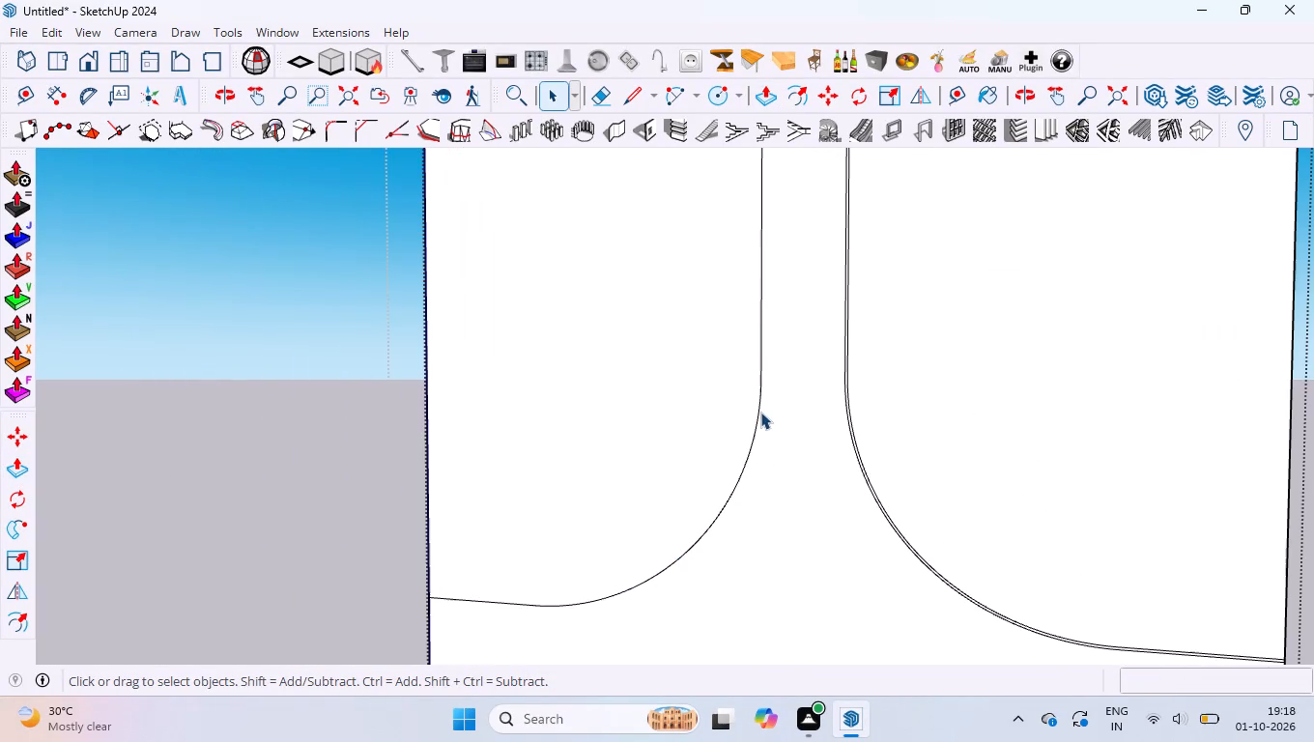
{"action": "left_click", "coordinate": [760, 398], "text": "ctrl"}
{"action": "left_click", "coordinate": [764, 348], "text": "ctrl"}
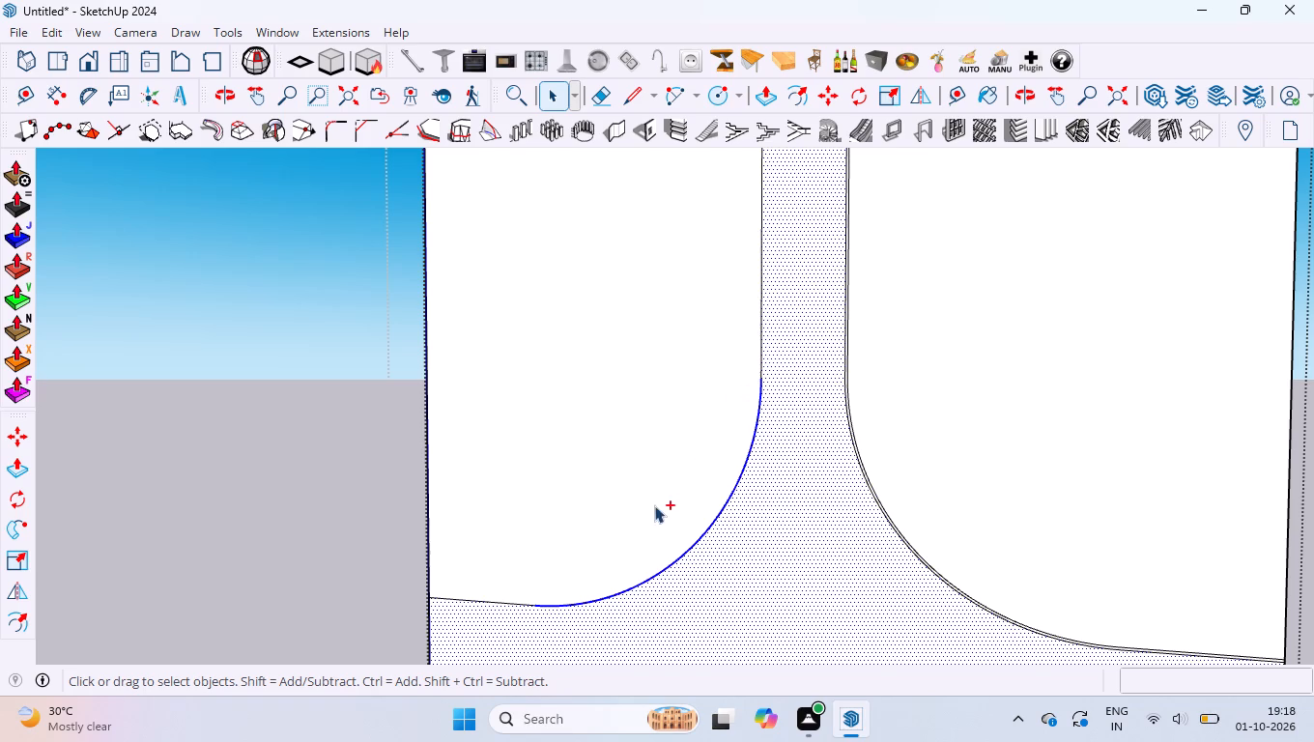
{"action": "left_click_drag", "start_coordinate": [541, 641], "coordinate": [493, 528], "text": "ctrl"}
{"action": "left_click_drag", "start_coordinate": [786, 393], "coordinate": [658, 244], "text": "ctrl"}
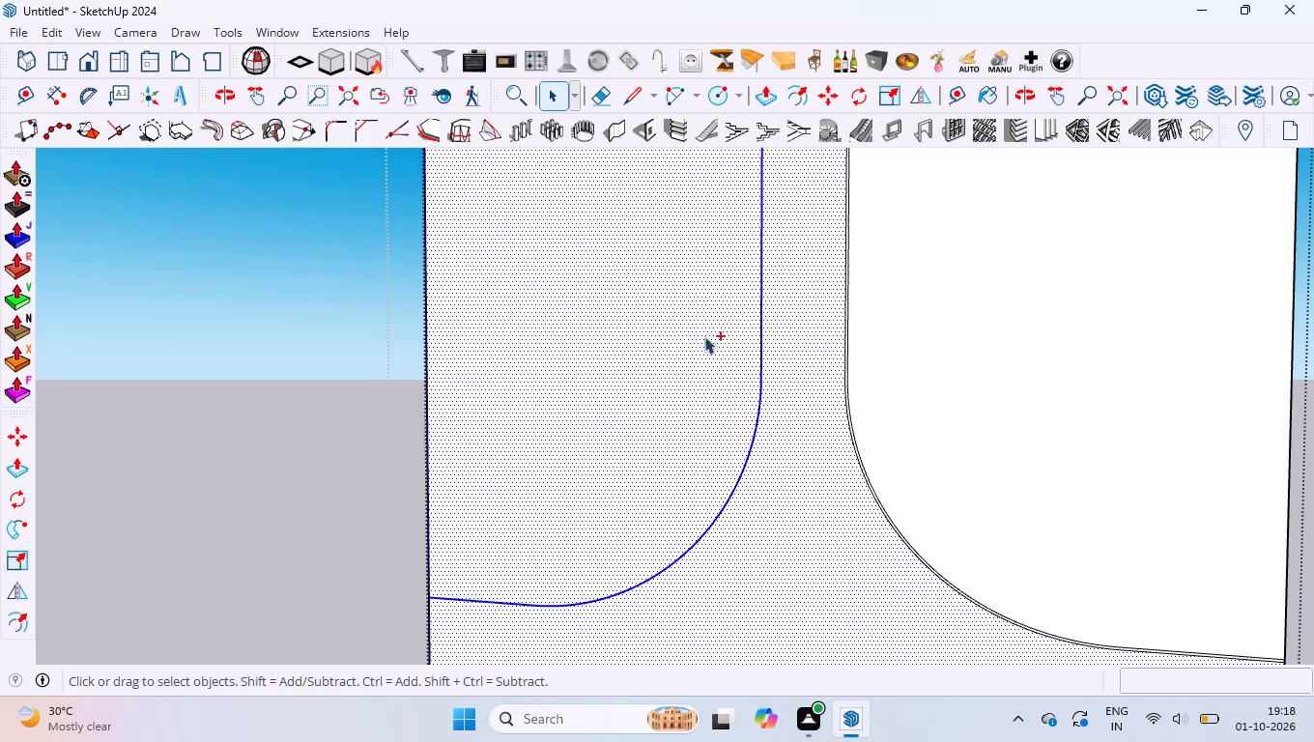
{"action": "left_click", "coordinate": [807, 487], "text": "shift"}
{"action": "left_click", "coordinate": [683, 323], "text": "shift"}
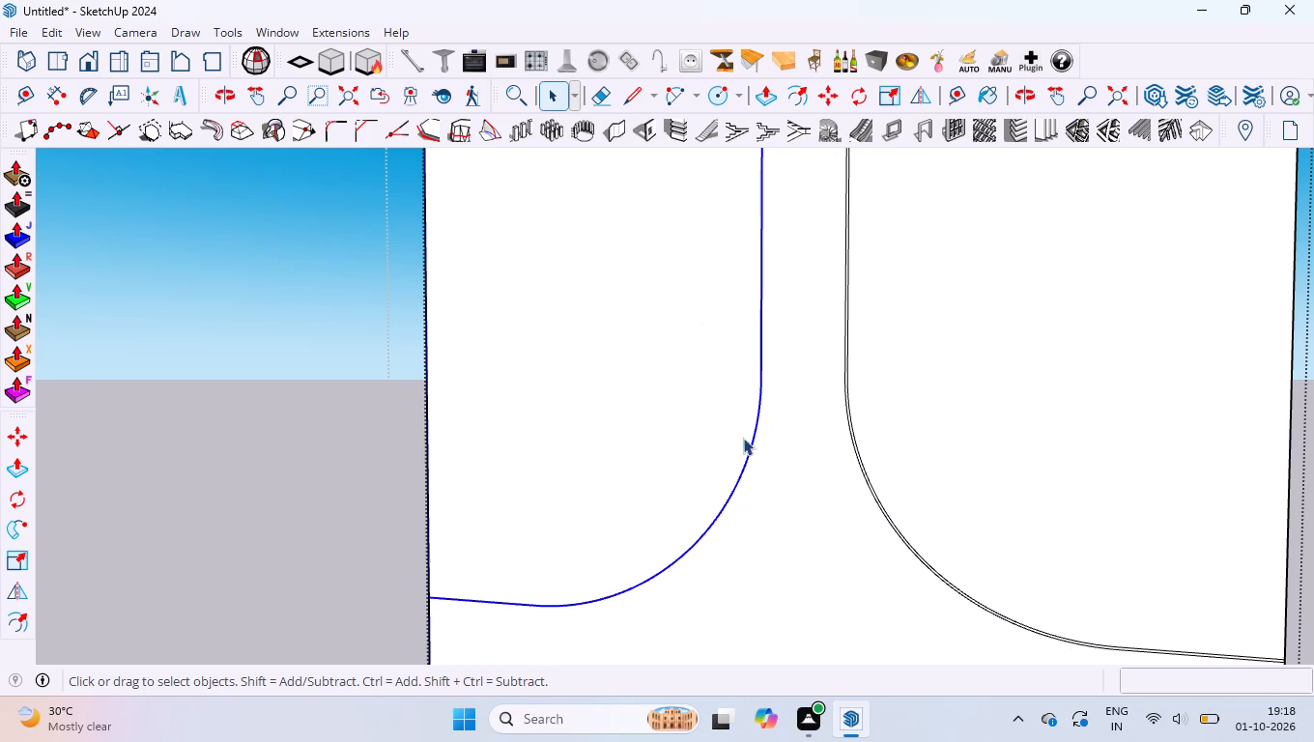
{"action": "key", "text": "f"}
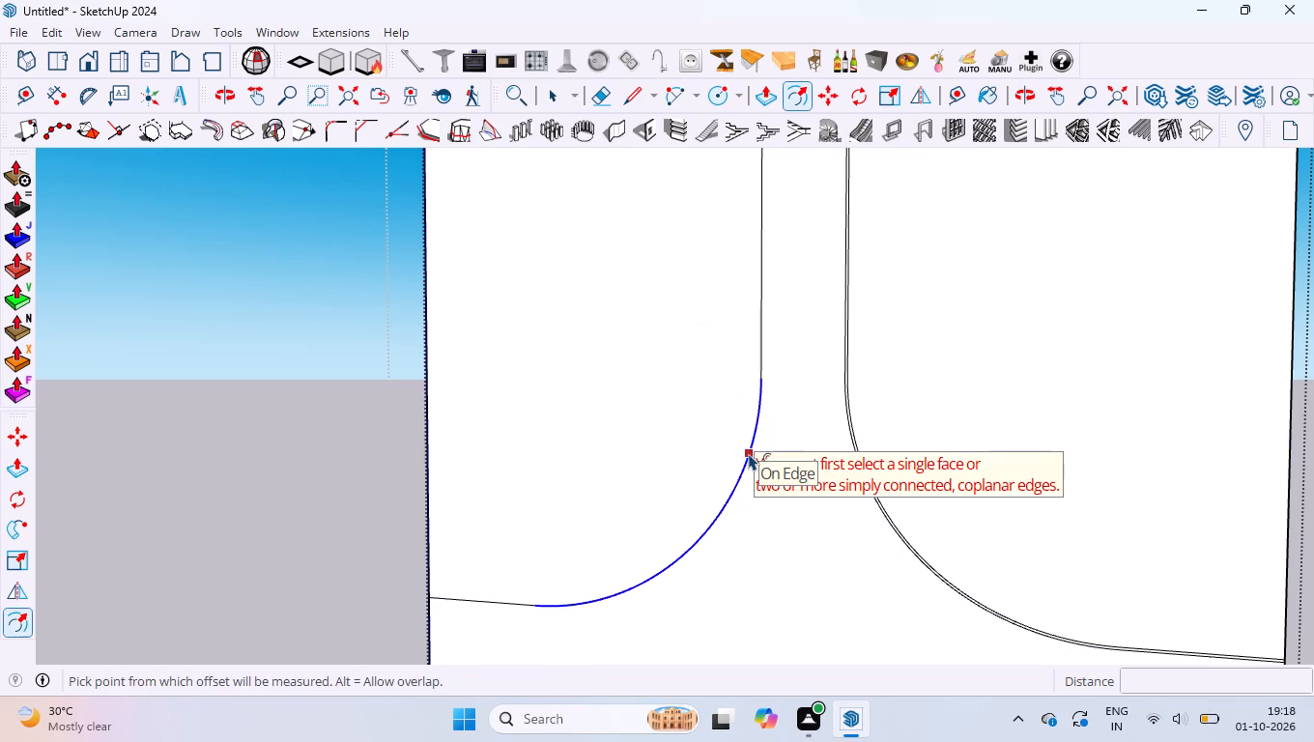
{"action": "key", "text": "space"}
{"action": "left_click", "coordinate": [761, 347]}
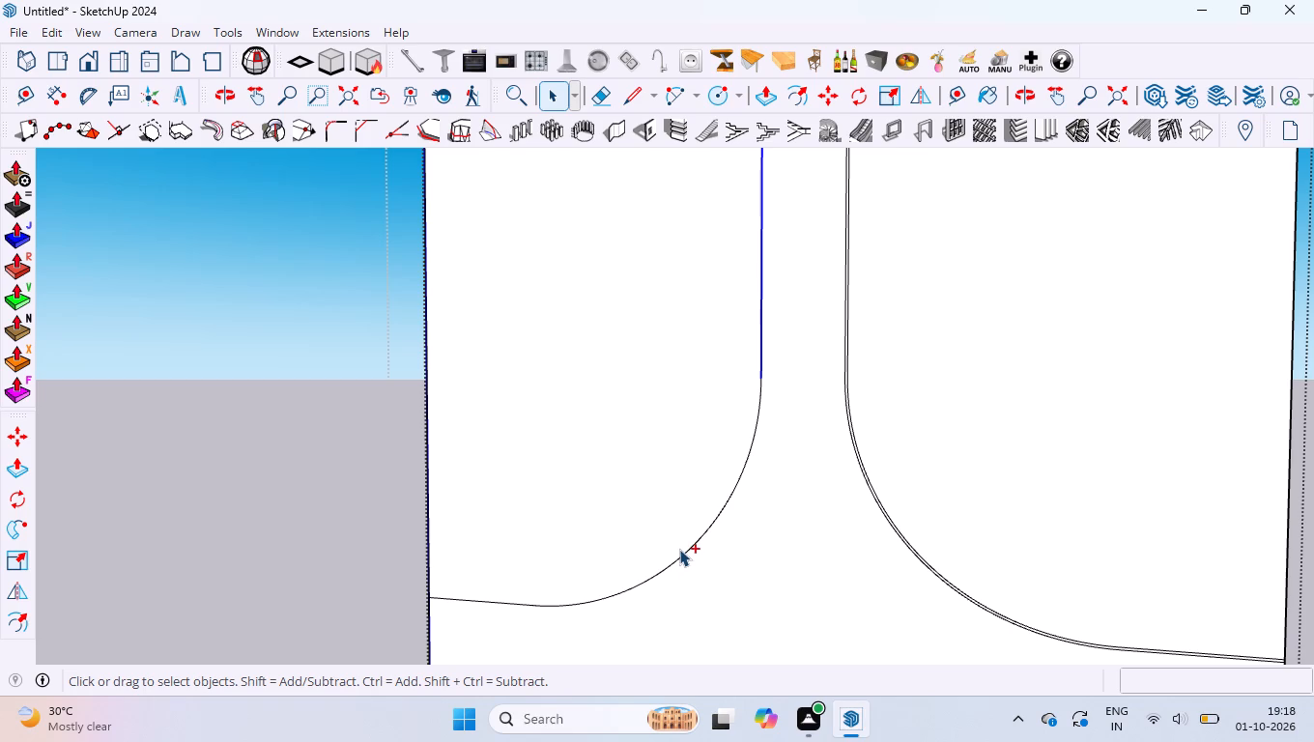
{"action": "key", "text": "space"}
Offset the complete outline of the upper handle-side panel face inward by 3 mm.
{"action": "left_click", "coordinate": [559, 420]}
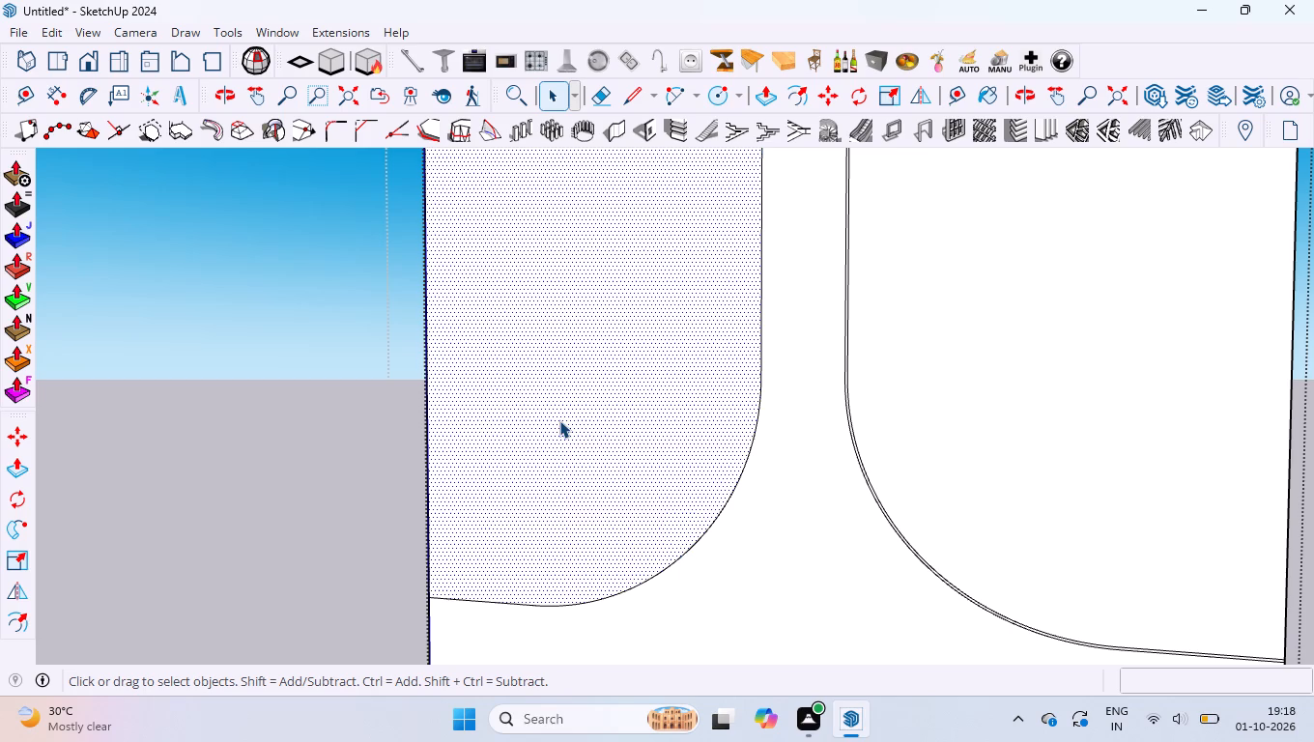
{"action": "double_click", "coordinate": [558, 420]}
{"action": "key", "text": "f"}
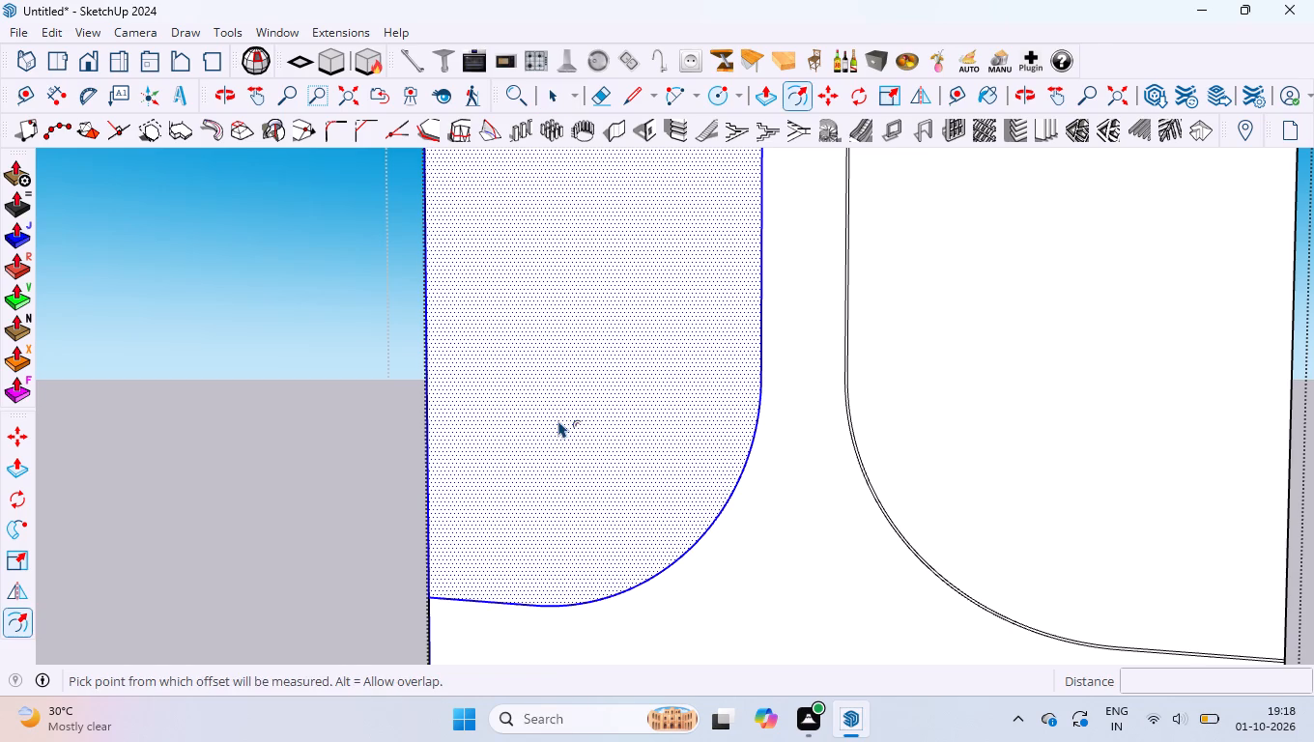
{"action": "left_click", "coordinate": [558, 420]}
{"action": "type", "text": "3mm"}
{"action": "key", "text": "Return"}
{"action": "key", "text": "space"}
Push the upper handle-side panel's face, inside its offset line, inward by 12 mm.
{"action": "left_click", "coordinate": [570, 440]}
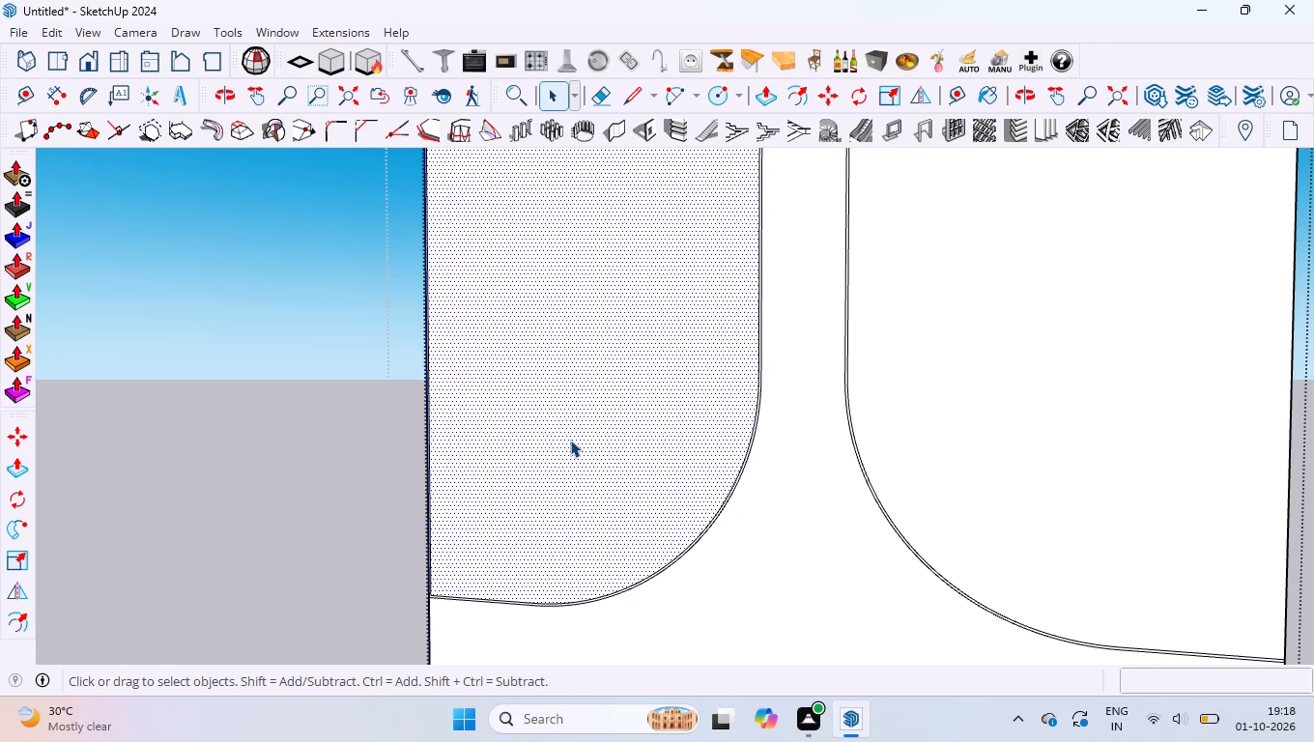
{"action": "key", "text": "p"}
{"action": "scroll", "coordinate": [559, 440], "scroll_direction": "up", "scroll_amount": 6}
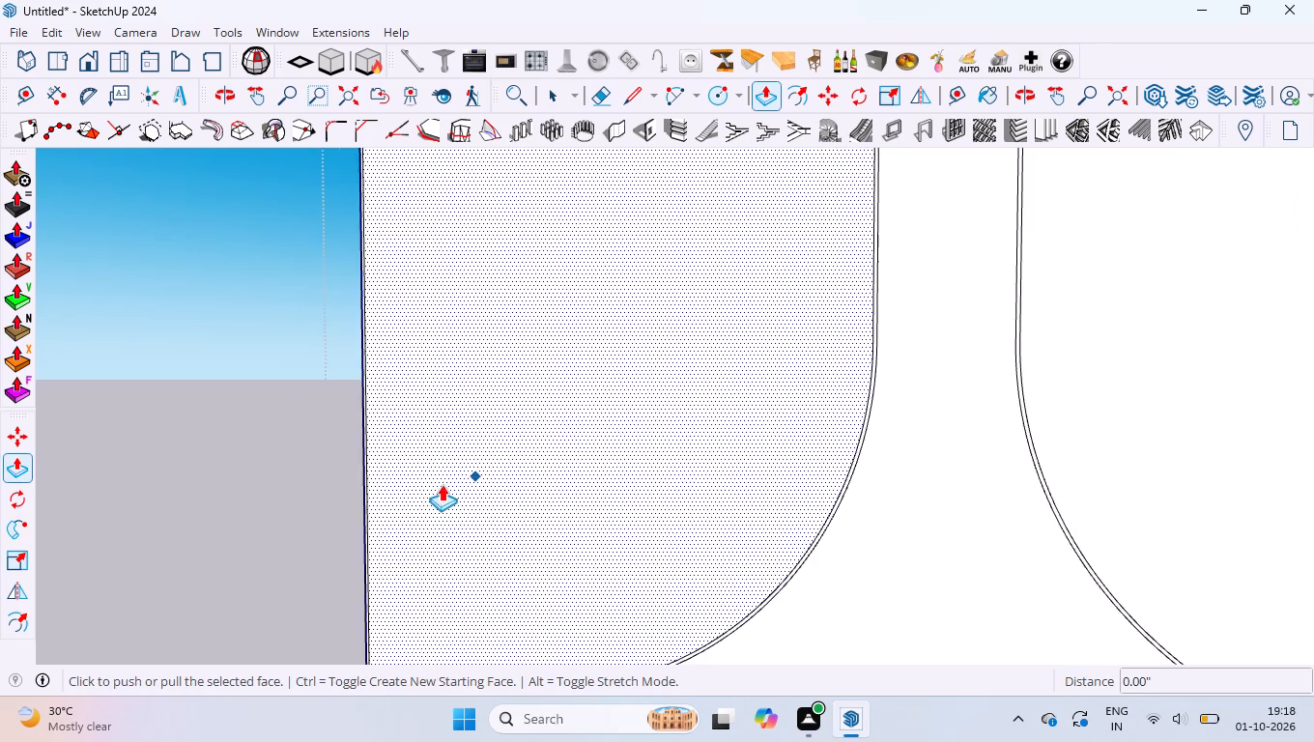
{"action": "scroll", "coordinate": [442, 484], "scroll_direction": "up", "scroll_amount": 2}
{"action": "left_click", "coordinate": [397, 472]}
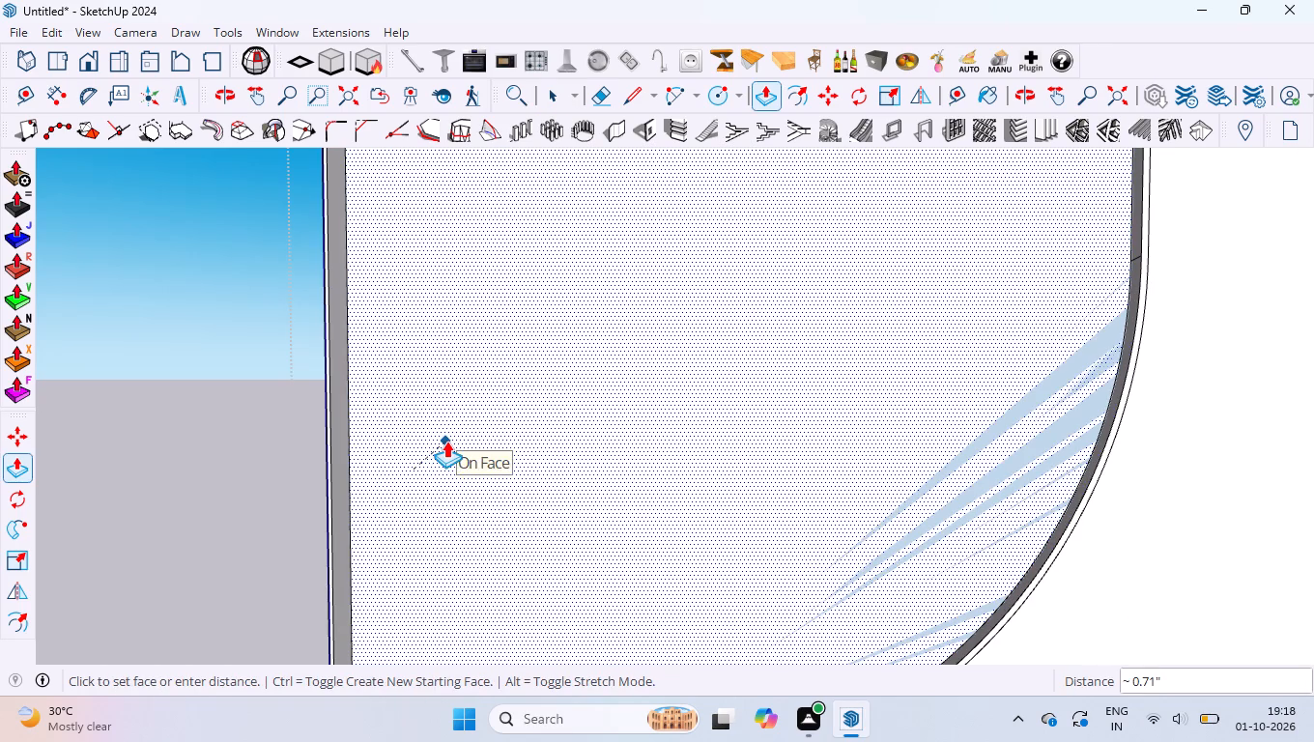
{"action": "type", "text": "12mm"}
{"action": "key", "text": "Return"}
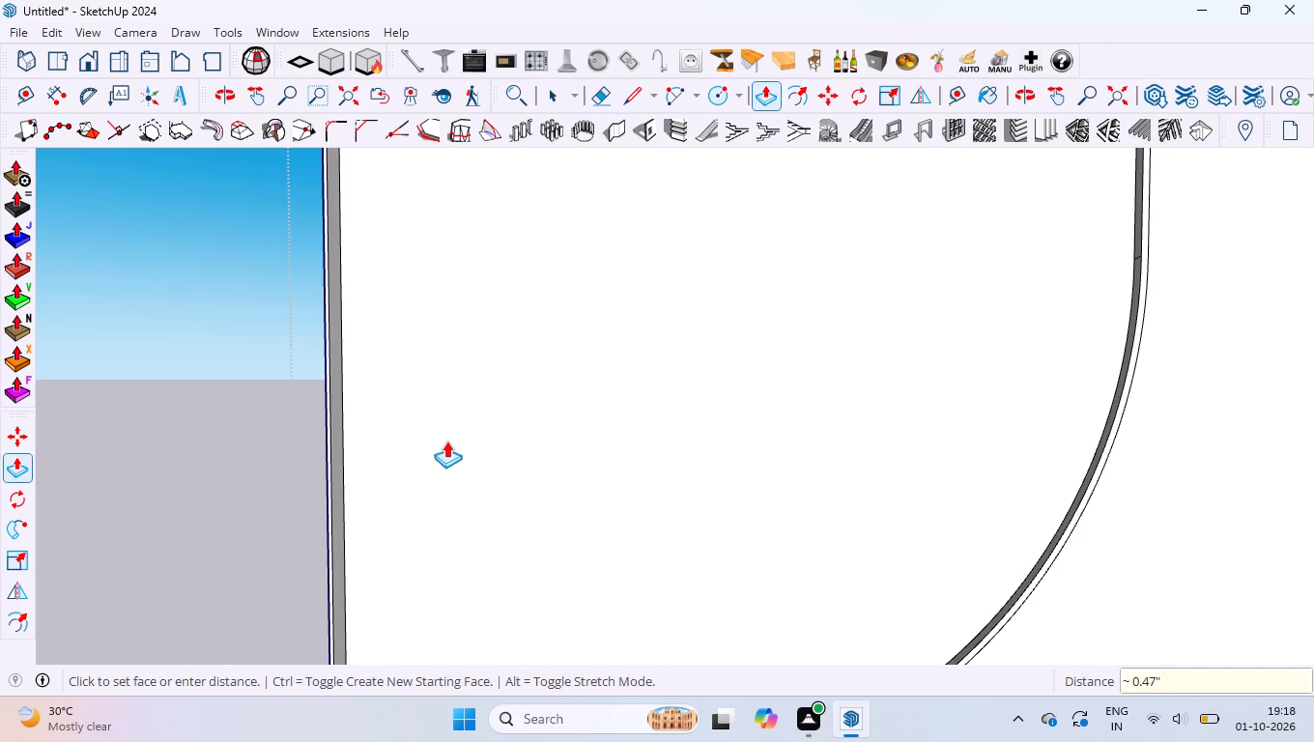
{"action": "key", "text": "space"}
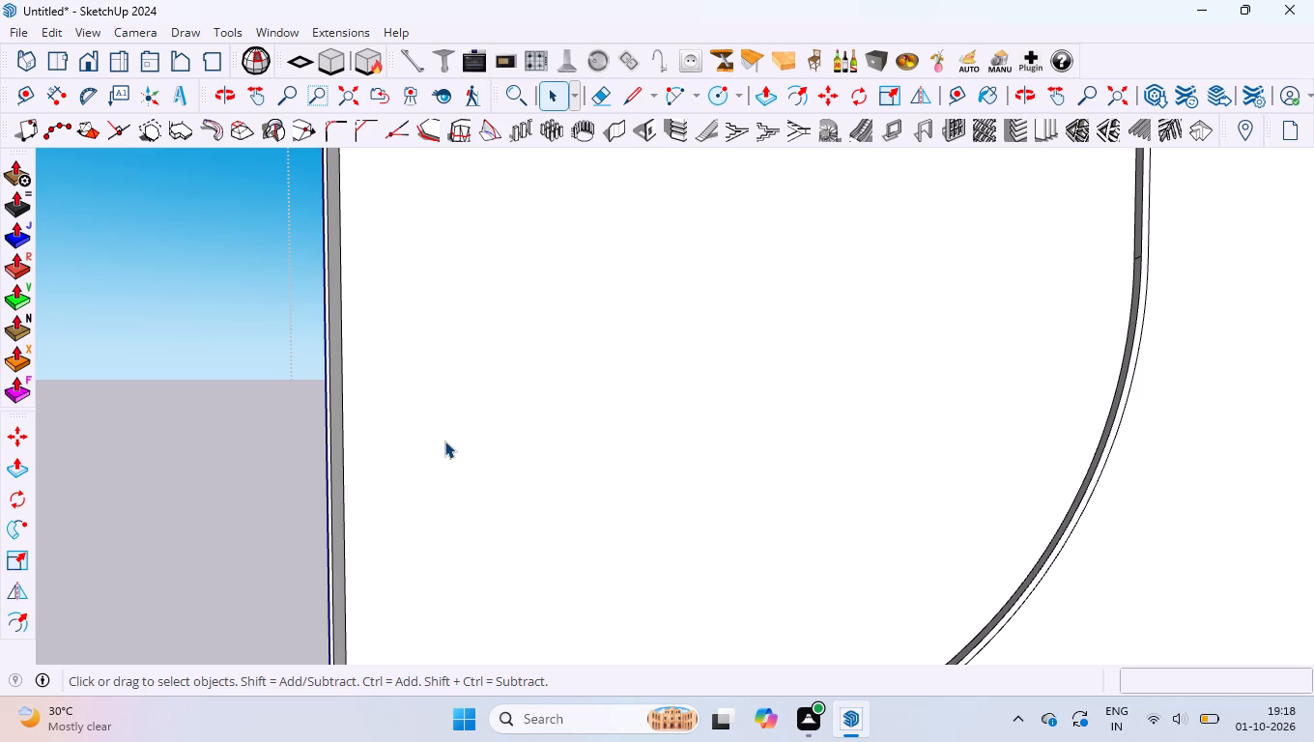
Offset the complete outline of the lower handle-side panel face inward by 3 mm.
{"action": "scroll", "coordinate": [427, 426], "scroll_direction": "down", "scroll_amount": 3}
{"action": "scroll", "coordinate": [537, 361], "scroll_direction": "down", "scroll_amount": 18}
{"action": "scroll", "coordinate": [608, 551], "scroll_direction": "up", "scroll_amount": 4}
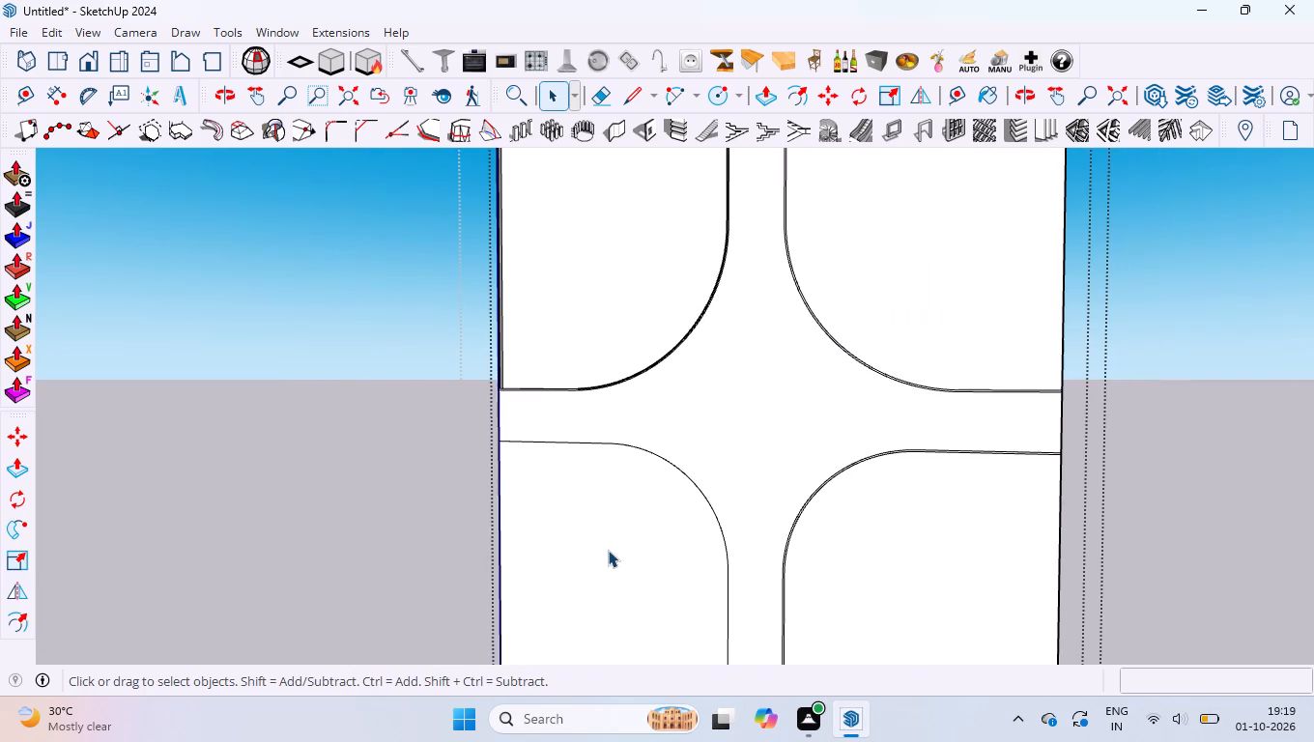
{"action": "double_click", "coordinate": [608, 550]}
{"action": "key", "text": "f"}
{"action": "left_click", "coordinate": [611, 532]}
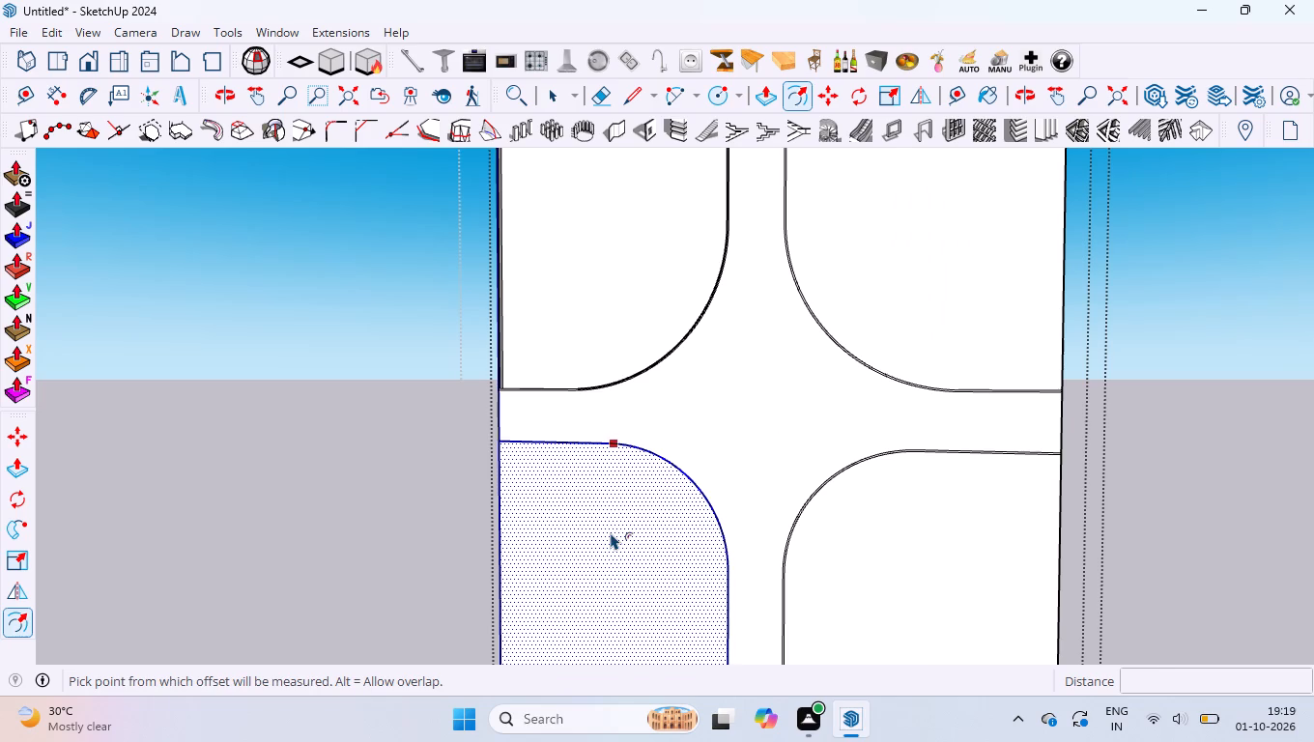
{"action": "type", "text": "3mm"}
{"action": "key", "text": "Return"}
{"action": "key", "text": "space"}
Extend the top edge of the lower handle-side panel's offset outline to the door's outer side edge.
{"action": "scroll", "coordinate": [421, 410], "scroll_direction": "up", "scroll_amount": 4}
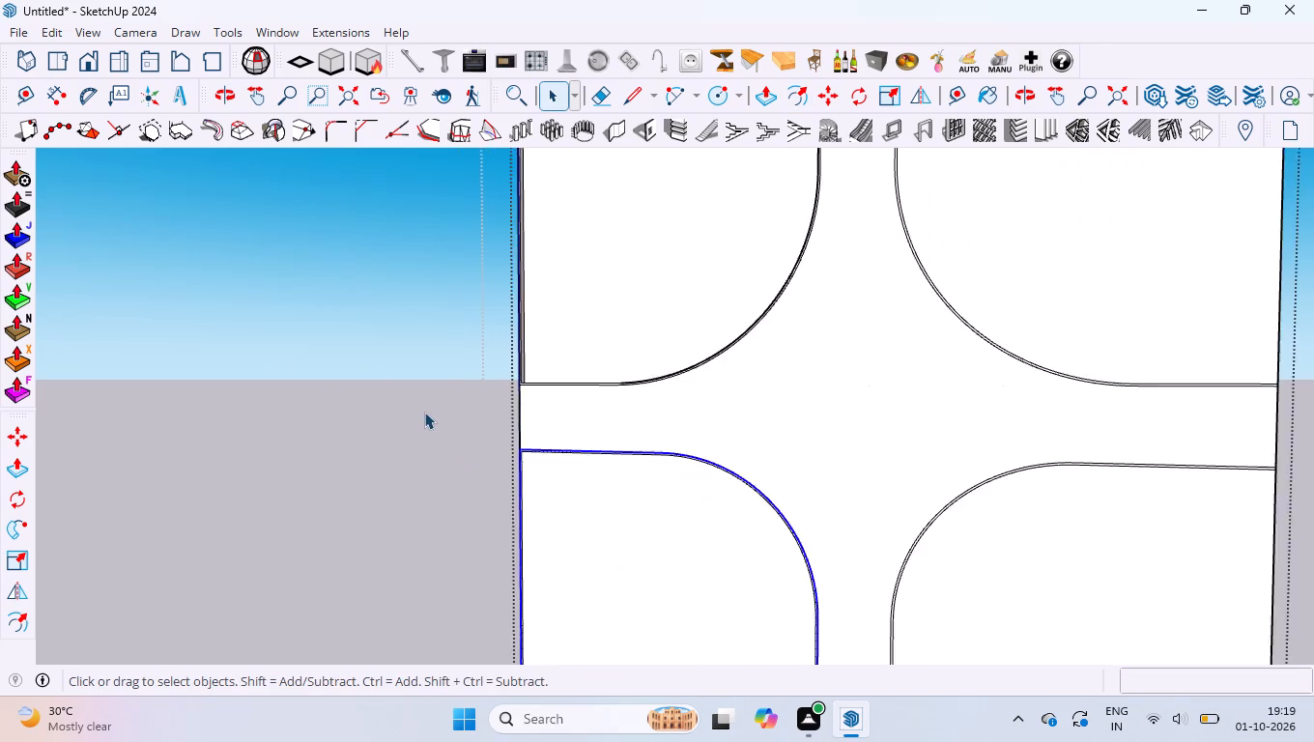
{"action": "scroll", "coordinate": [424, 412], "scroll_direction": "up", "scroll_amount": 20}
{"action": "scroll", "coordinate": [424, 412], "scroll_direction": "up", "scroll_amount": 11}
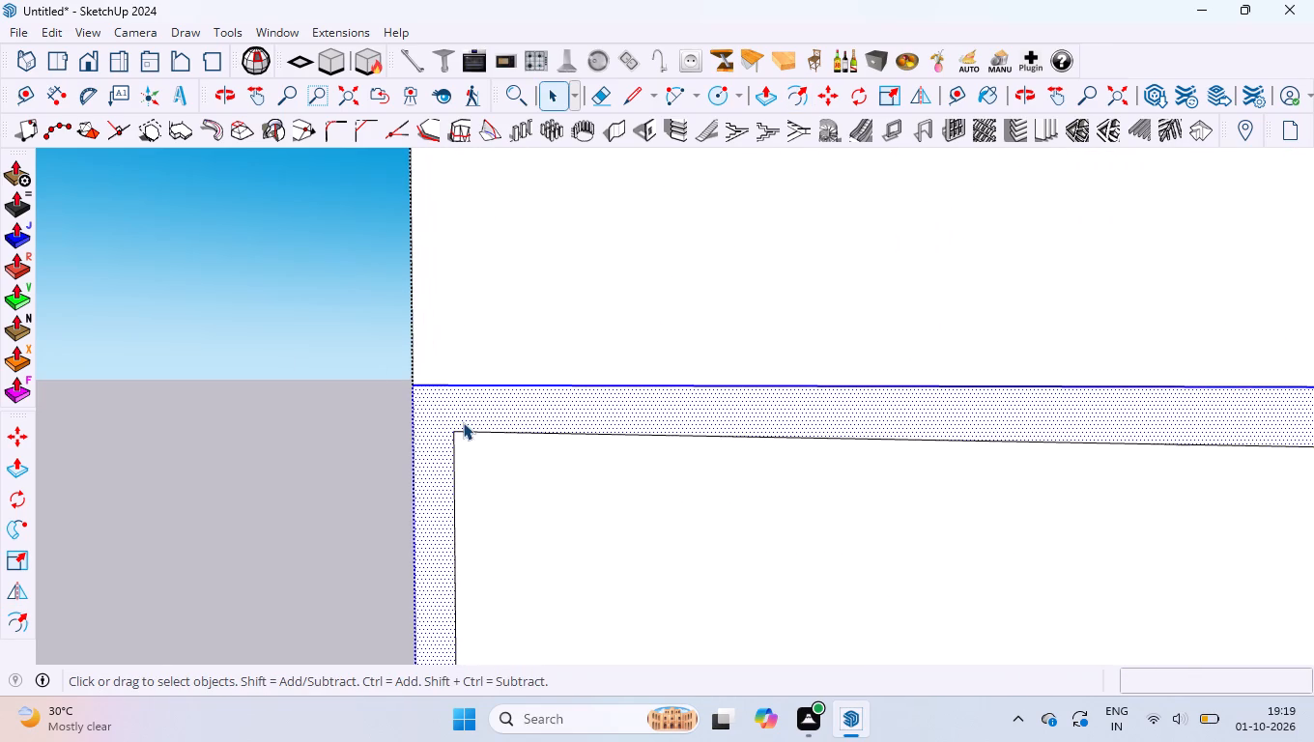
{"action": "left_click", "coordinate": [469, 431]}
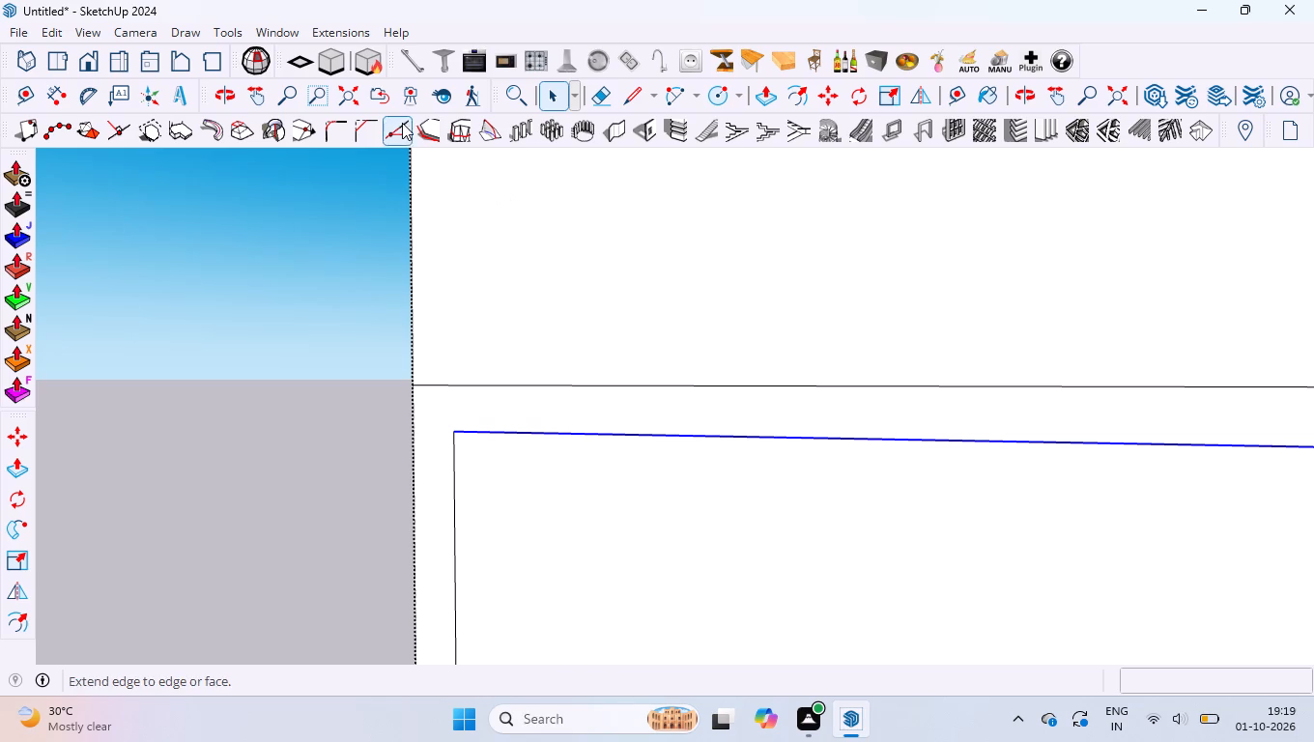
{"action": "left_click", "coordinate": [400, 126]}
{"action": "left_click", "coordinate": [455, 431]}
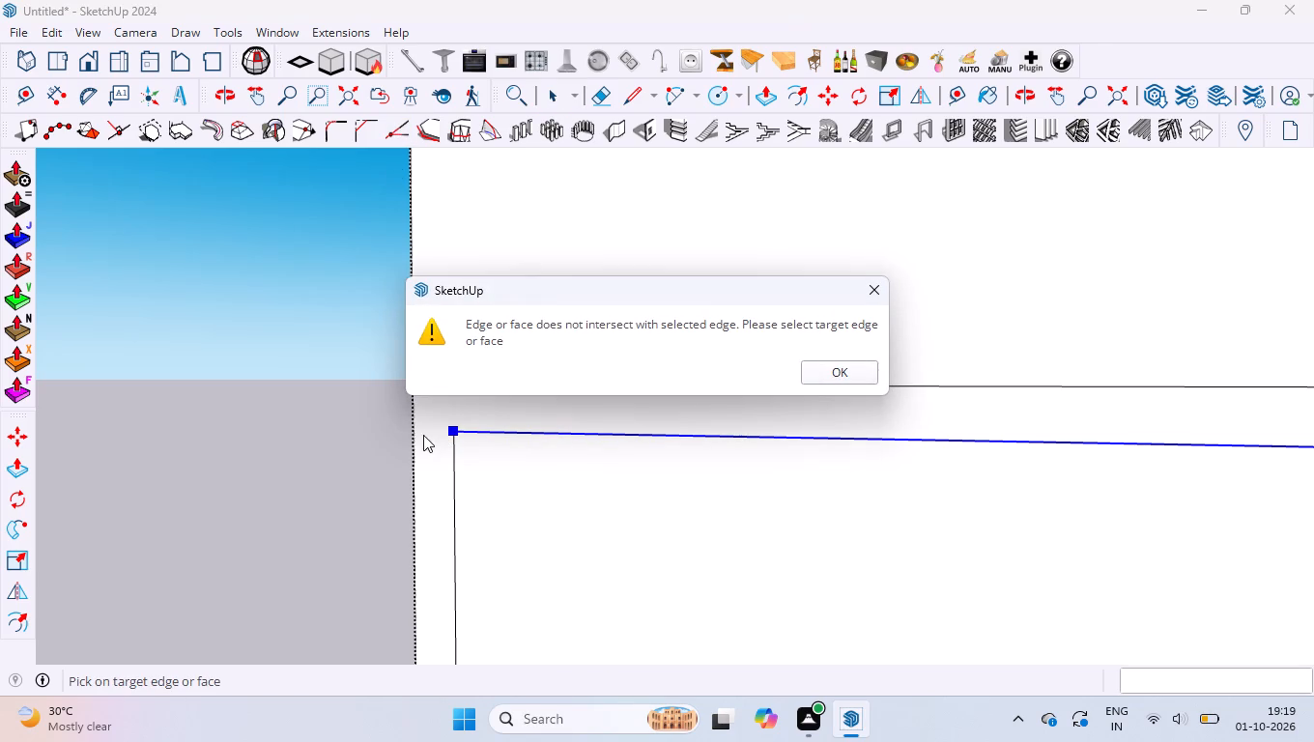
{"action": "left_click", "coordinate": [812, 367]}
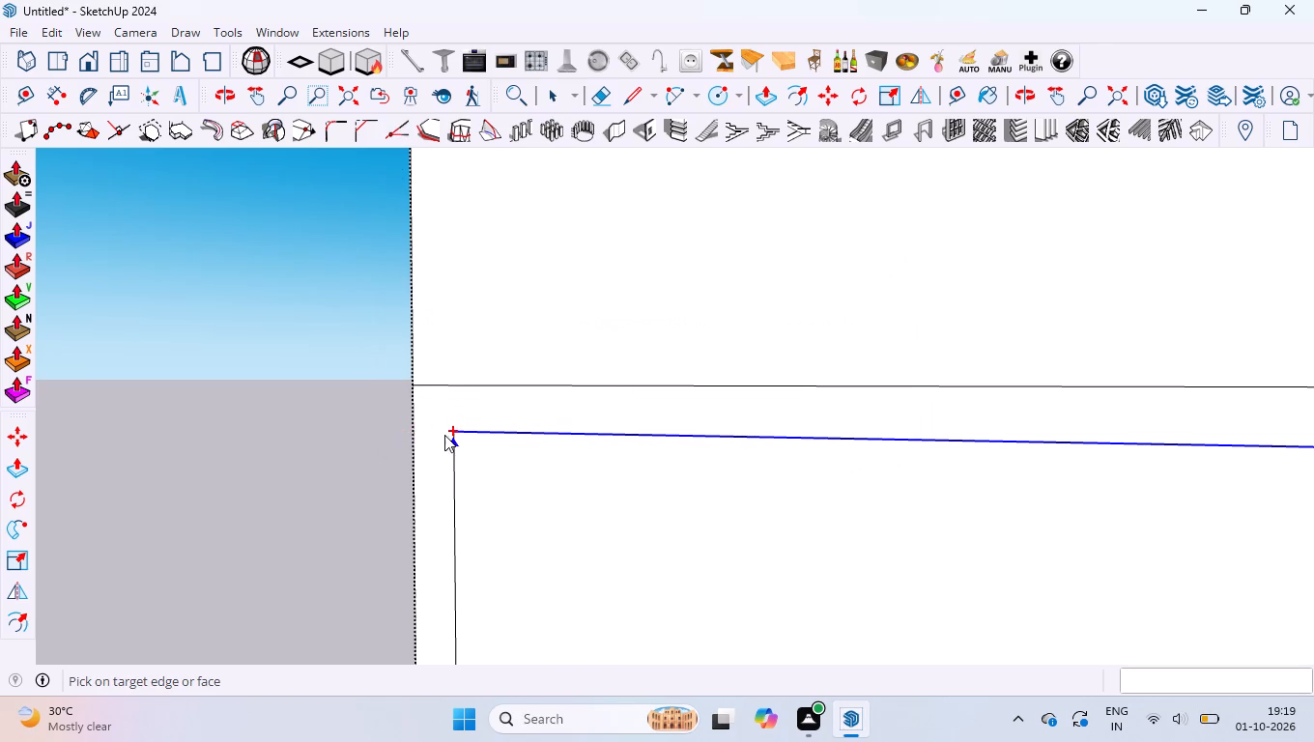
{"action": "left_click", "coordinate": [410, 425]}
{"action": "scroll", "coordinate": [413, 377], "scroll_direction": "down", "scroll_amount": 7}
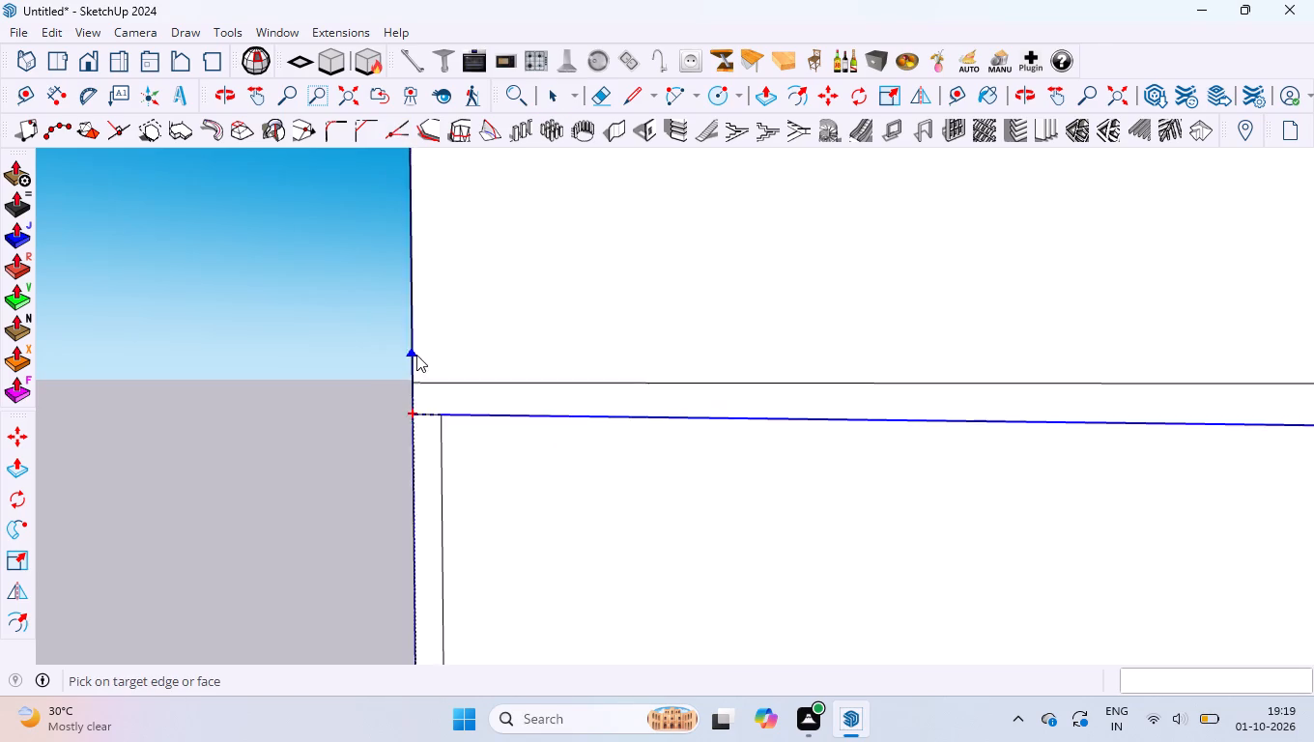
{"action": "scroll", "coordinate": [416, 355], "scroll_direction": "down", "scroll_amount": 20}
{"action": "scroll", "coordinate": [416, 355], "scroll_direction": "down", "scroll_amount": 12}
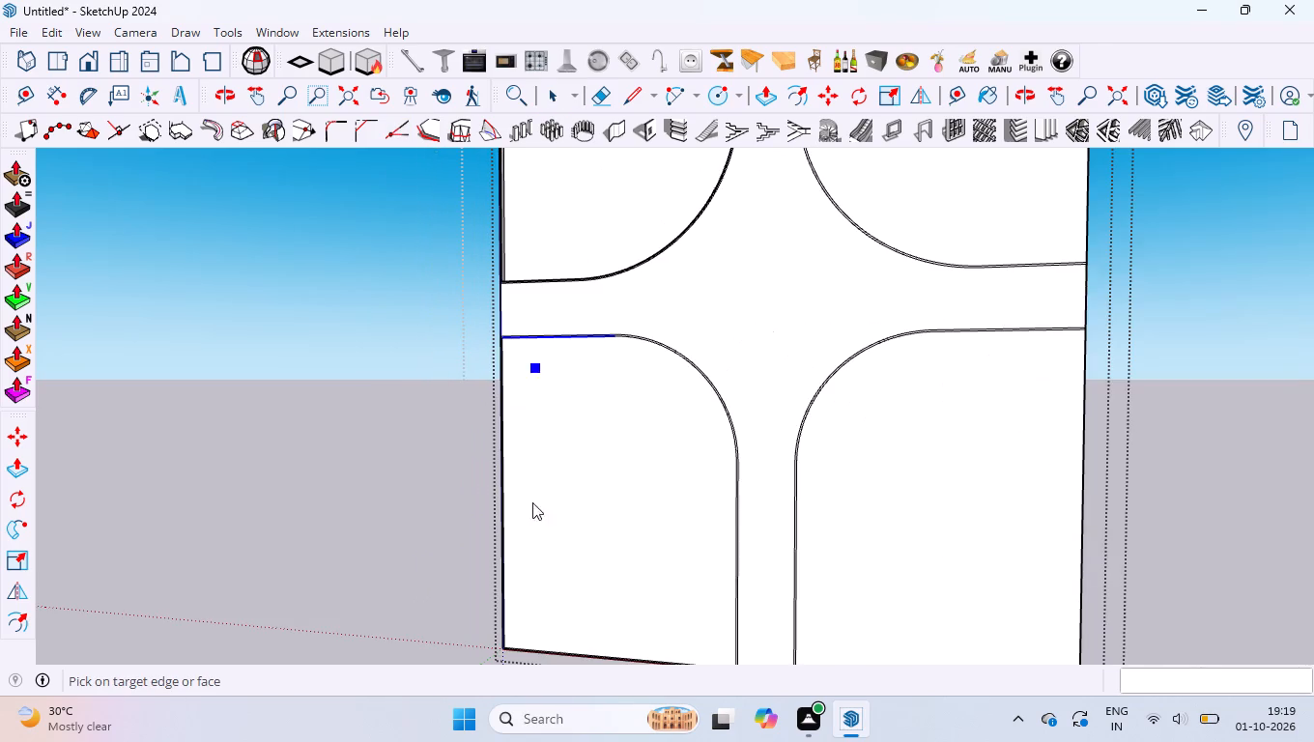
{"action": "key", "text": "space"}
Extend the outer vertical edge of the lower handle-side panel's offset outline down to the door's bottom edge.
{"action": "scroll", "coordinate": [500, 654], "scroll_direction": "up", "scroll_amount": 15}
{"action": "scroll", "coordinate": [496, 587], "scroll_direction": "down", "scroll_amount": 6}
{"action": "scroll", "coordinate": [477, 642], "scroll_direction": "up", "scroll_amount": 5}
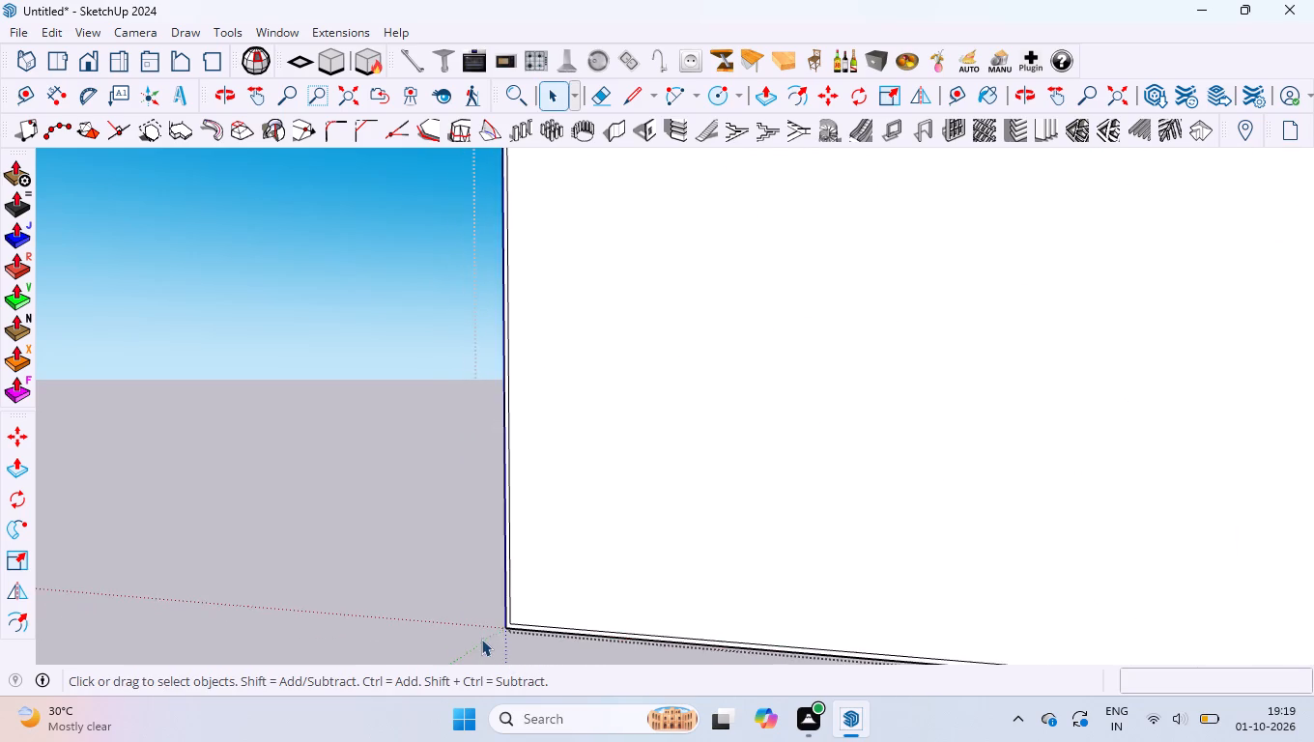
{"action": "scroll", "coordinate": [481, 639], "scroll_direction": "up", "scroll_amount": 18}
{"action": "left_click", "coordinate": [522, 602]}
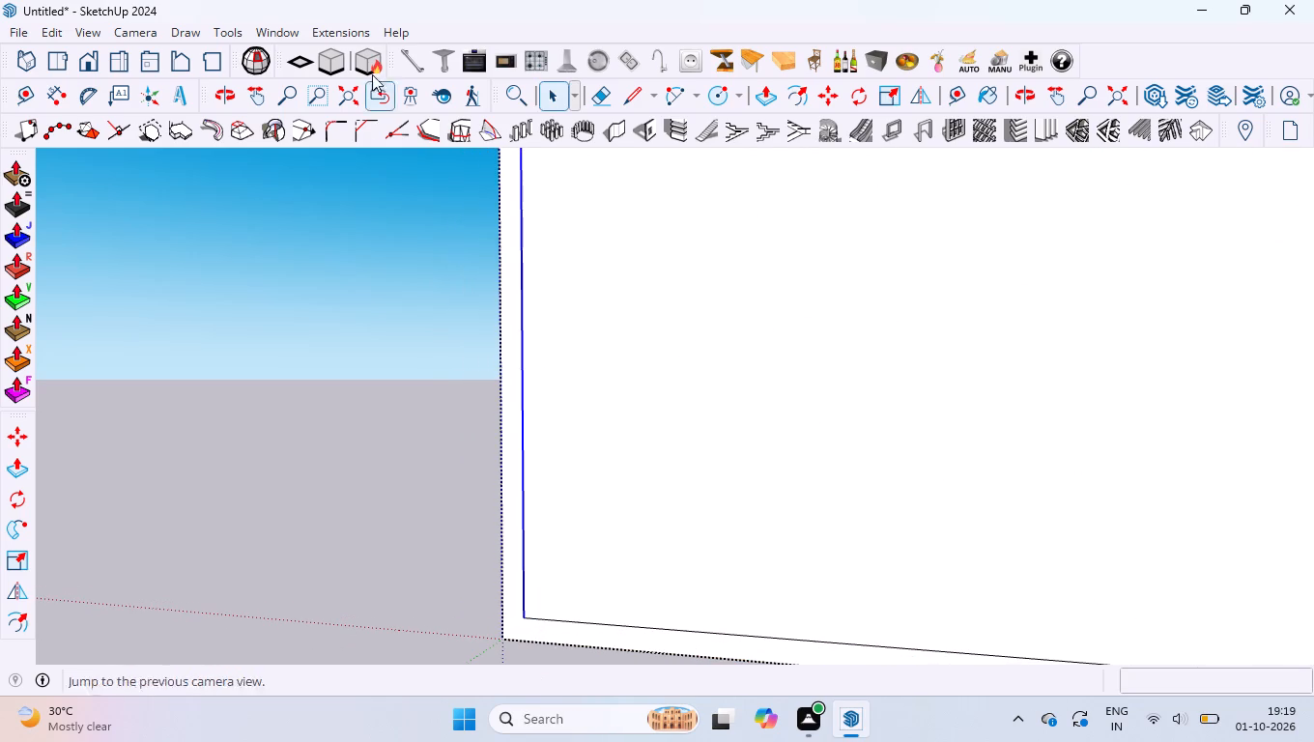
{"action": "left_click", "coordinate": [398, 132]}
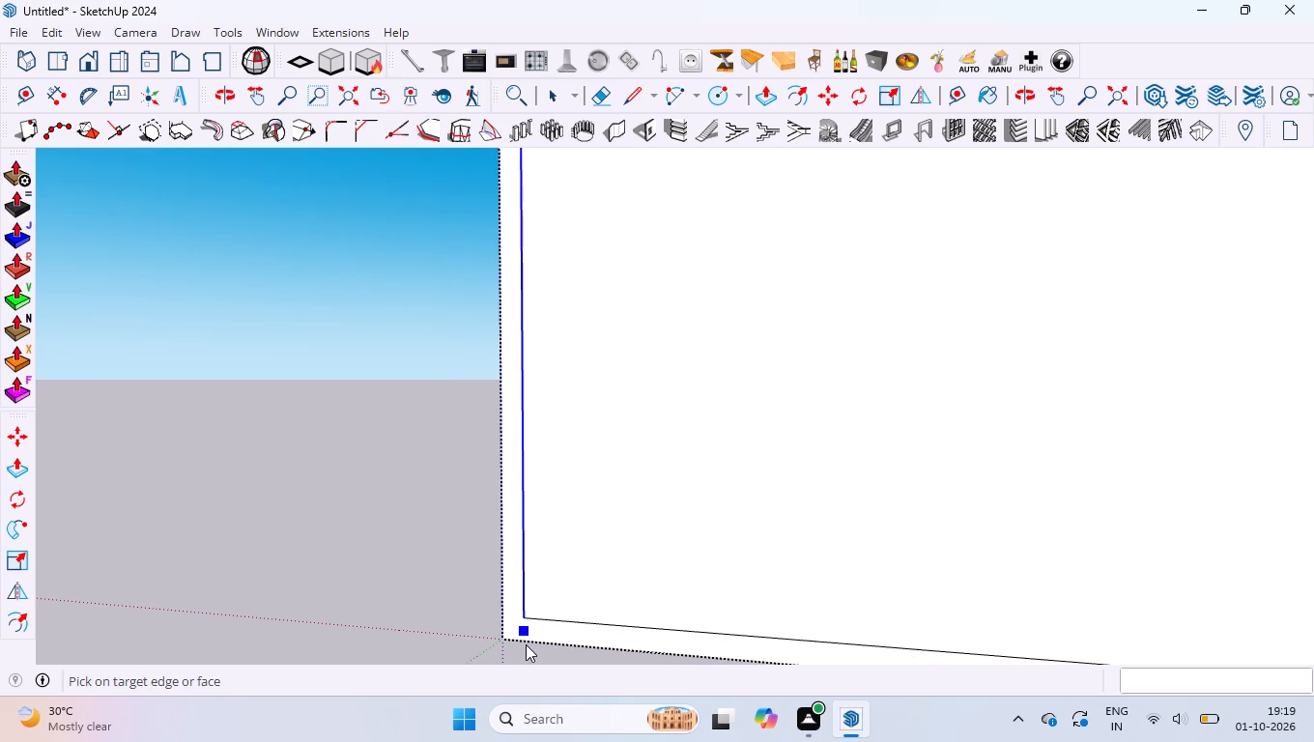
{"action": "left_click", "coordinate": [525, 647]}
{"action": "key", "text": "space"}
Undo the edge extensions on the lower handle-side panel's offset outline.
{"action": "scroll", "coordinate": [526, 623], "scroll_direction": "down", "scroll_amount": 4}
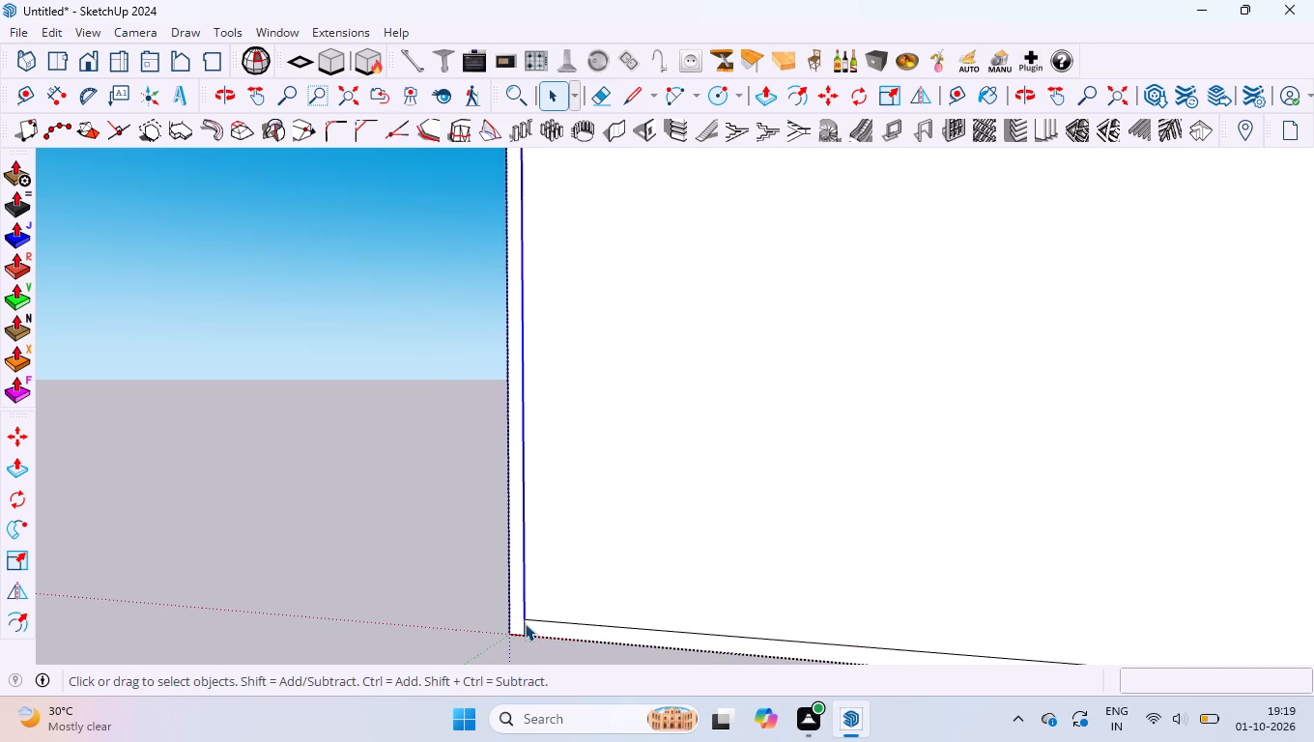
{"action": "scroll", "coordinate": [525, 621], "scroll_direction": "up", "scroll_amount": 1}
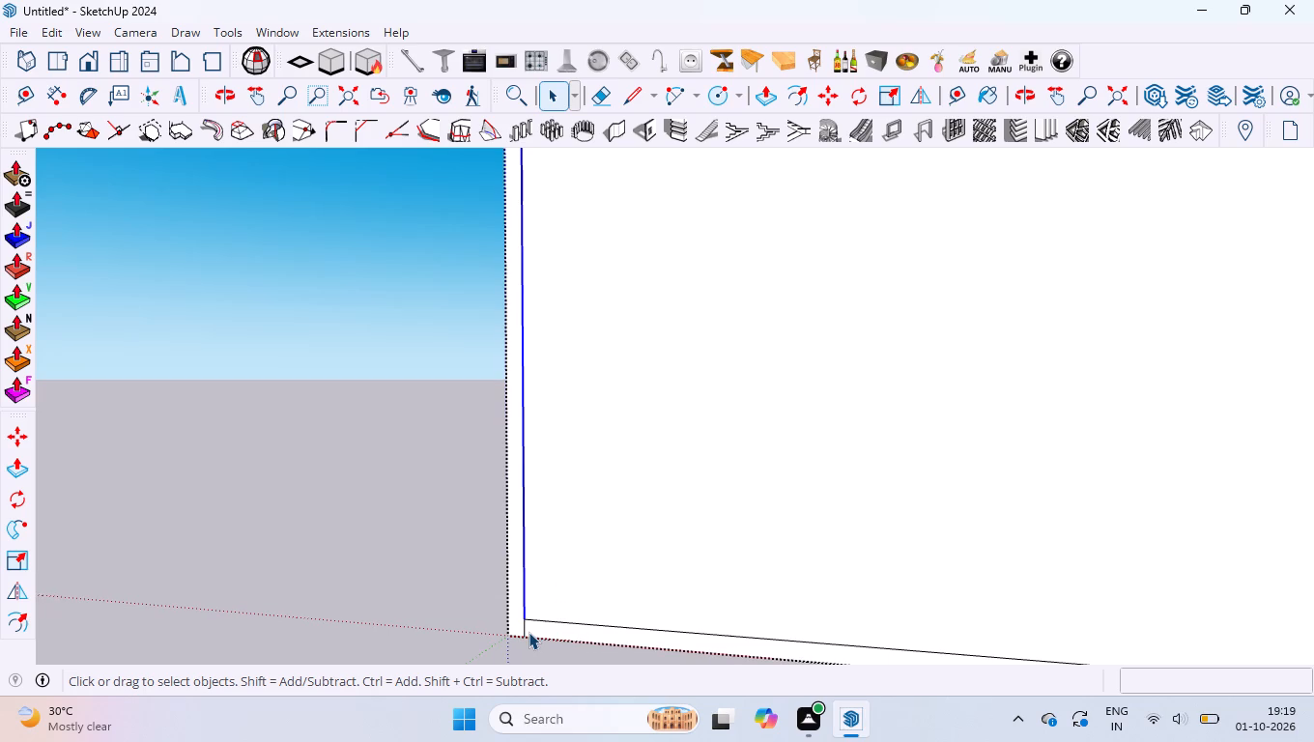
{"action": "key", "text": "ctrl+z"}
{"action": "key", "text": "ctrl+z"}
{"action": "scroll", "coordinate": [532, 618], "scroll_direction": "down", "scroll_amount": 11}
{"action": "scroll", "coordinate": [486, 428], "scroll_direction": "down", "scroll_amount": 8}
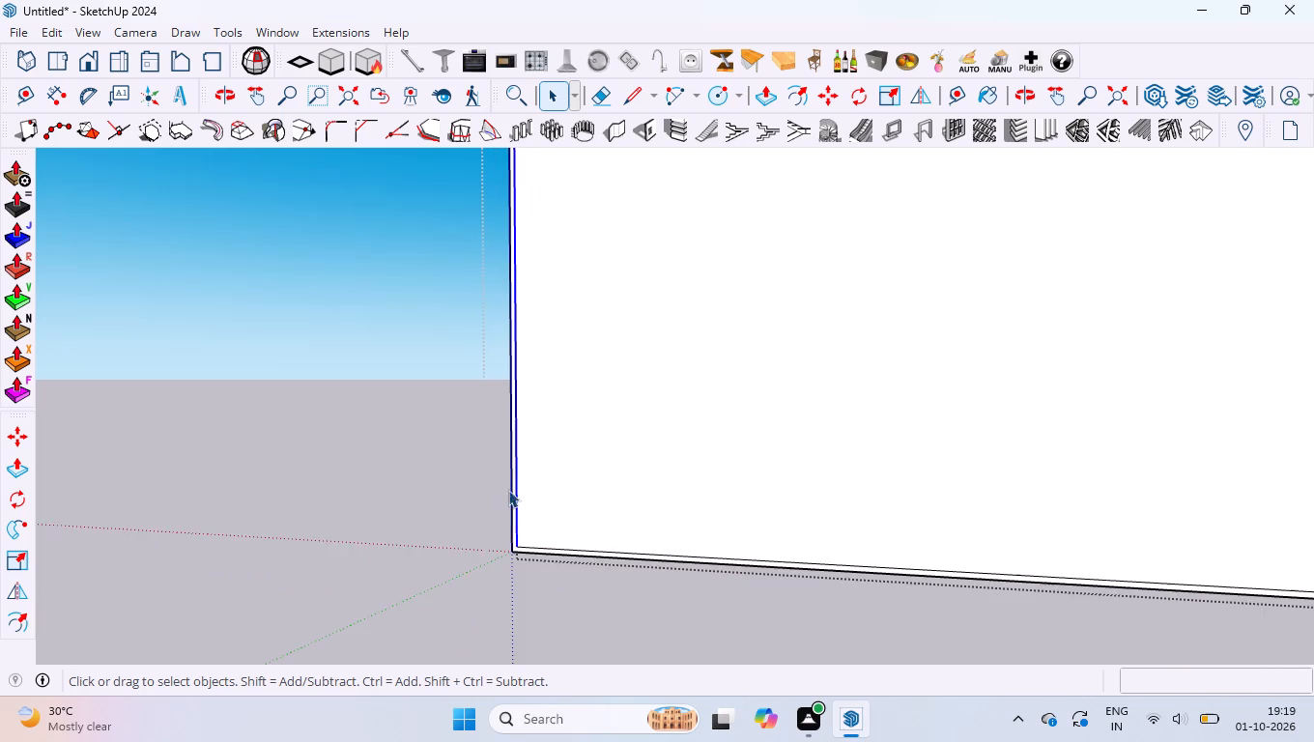
Erase the outer vertical edge of the lower handle-side panel's offset outline.
{"action": "scroll", "coordinate": [522, 537], "scroll_direction": "down", "scroll_amount": 15}
{"action": "scroll", "coordinate": [543, 66], "scroll_direction": "up", "scroll_amount": 12}
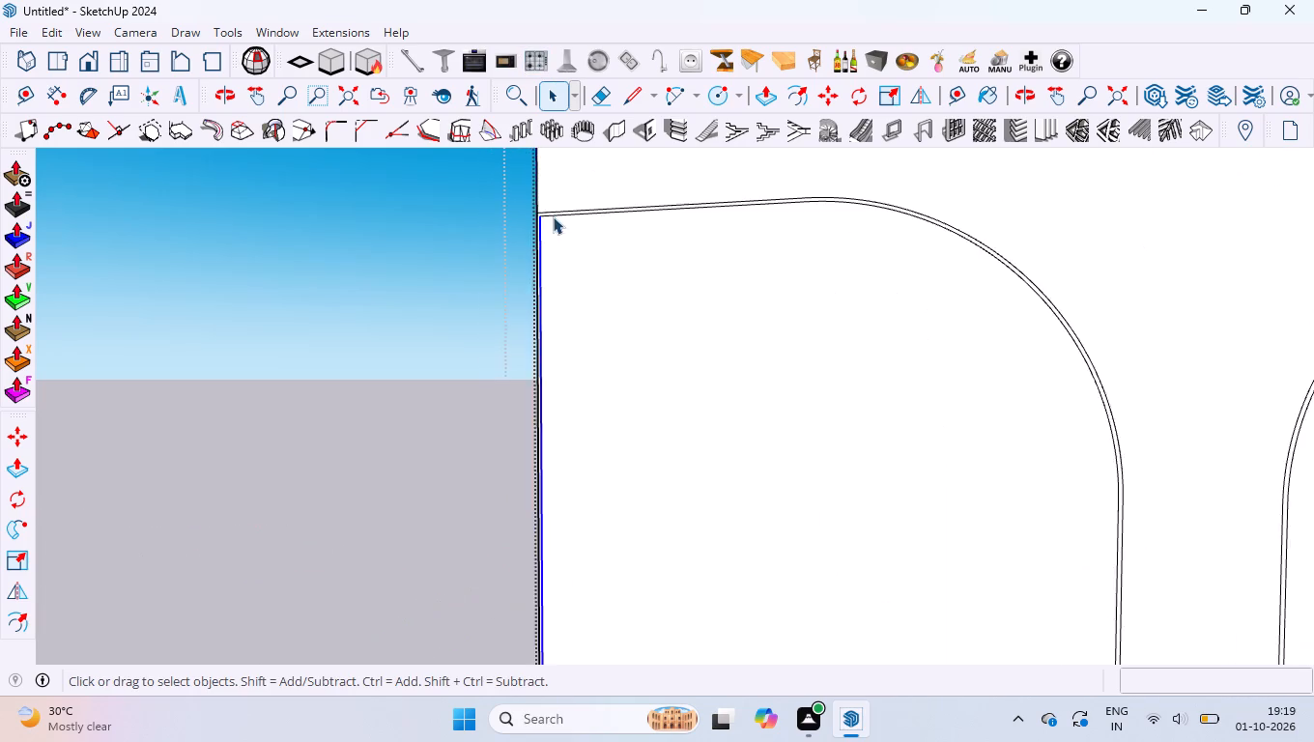
{"action": "scroll", "coordinate": [553, 216], "scroll_direction": "up", "scroll_amount": 20}
{"action": "scroll", "coordinate": [553, 216], "scroll_direction": "up", "scroll_amount": 5}
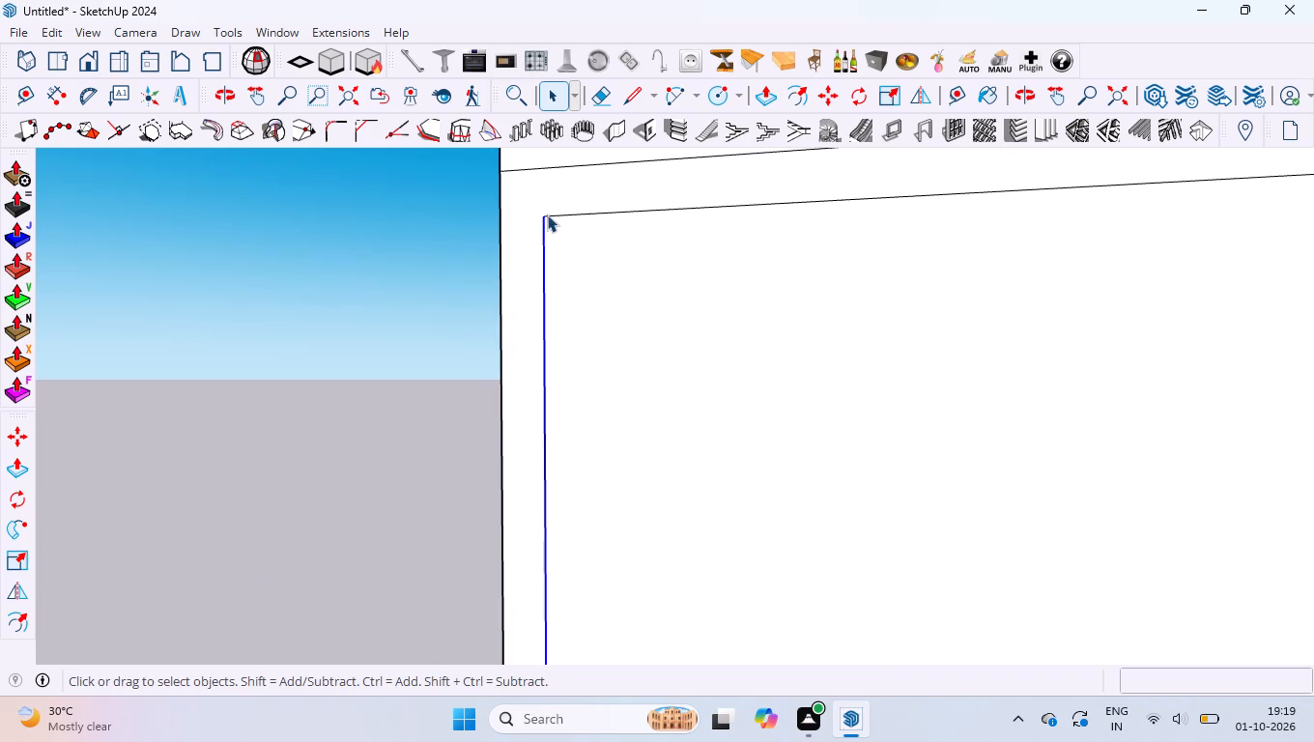
{"action": "key", "text": "e"}
{"action": "left_click_drag", "start_coordinate": [526, 279], "coordinate": [578, 290]}
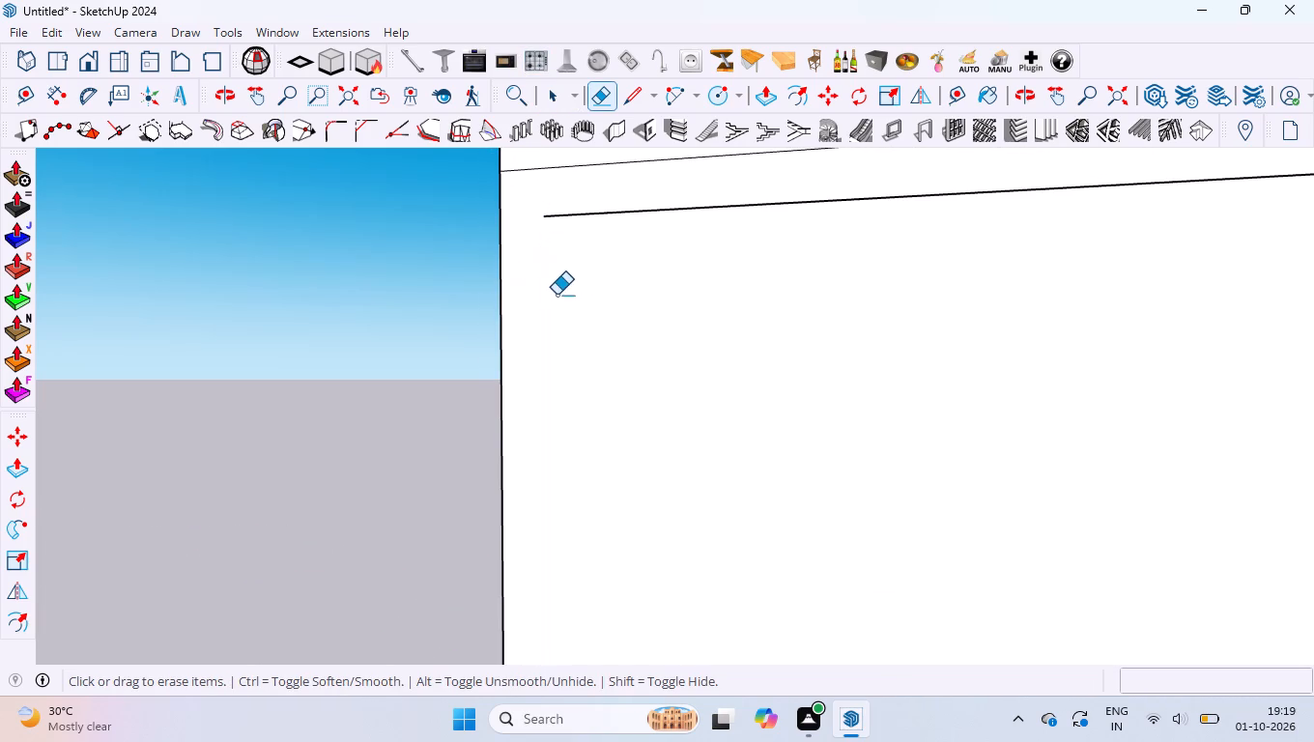
Extend the top edge of the lower handle-side panel's offset outline to the door's outer side edge.
{"action": "left_click", "coordinate": [395, 146]}
{"action": "left_click", "coordinate": [411, 131]}
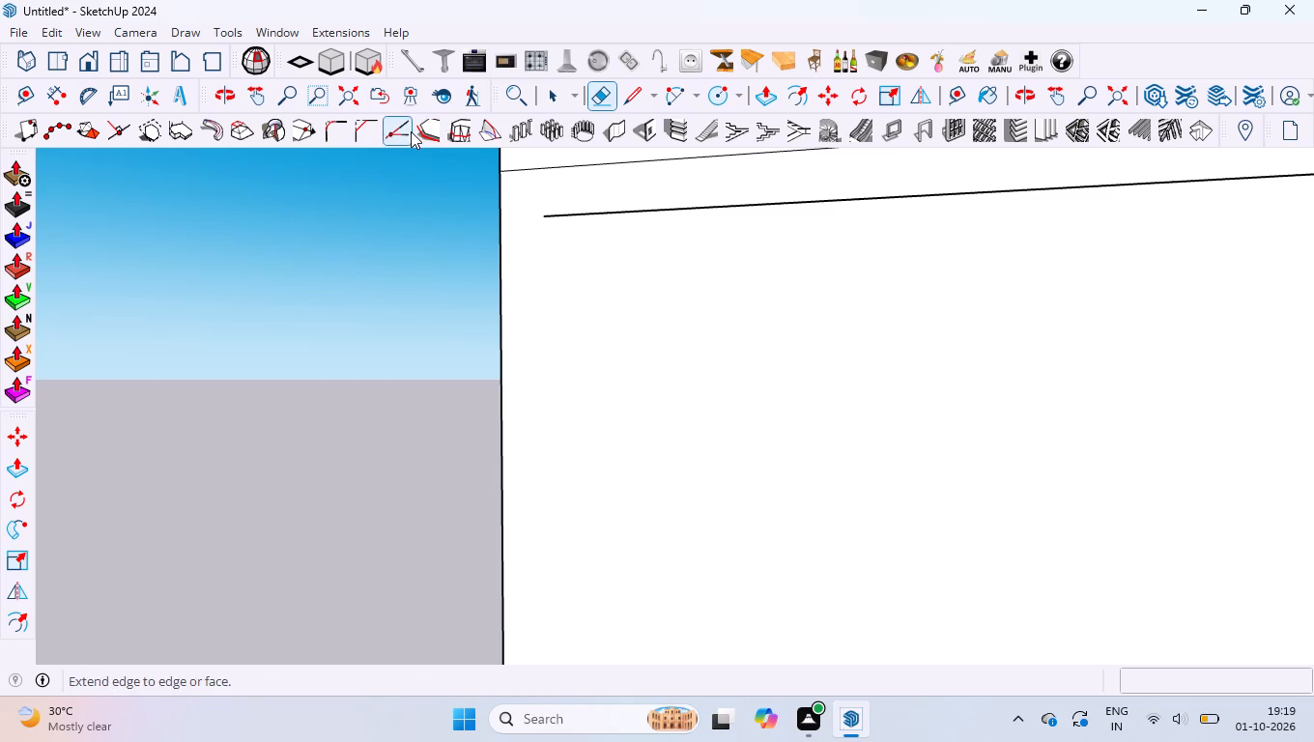
{"action": "left_click", "coordinate": [543, 215]}
{"action": "left_click", "coordinate": [666, 378]}
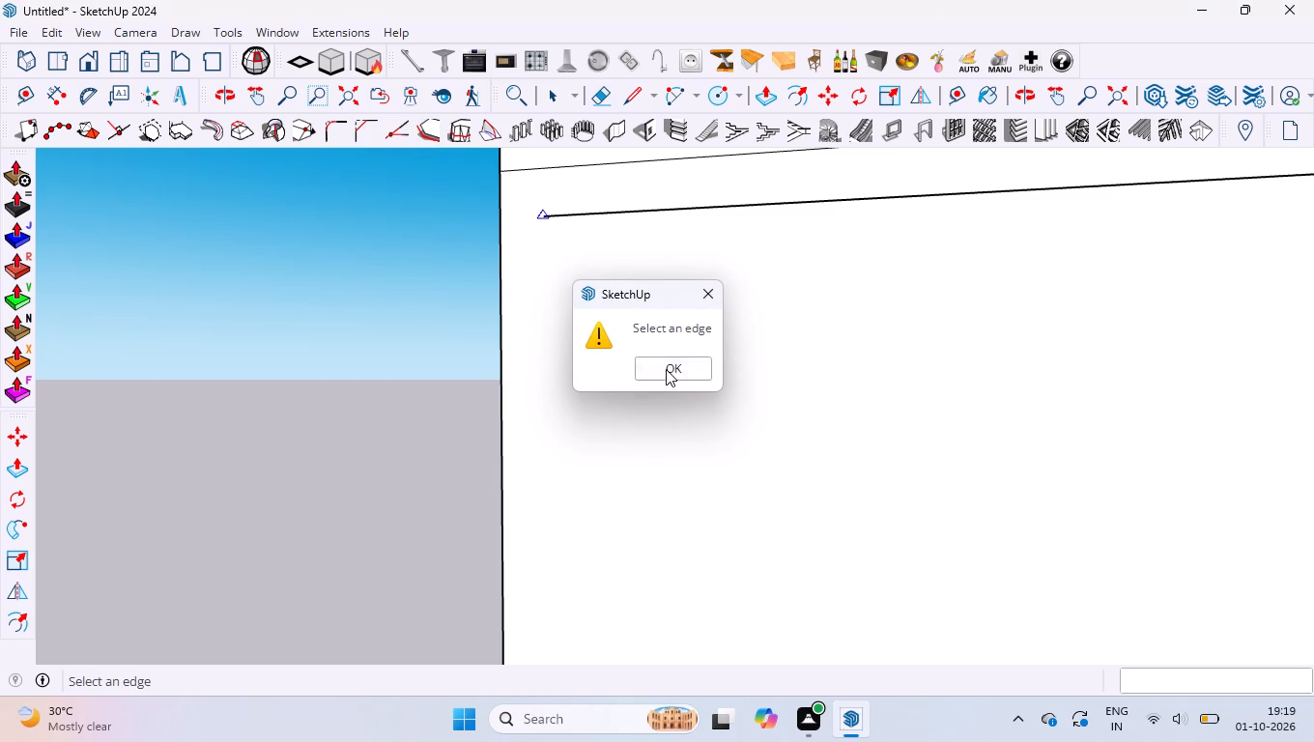
{"action": "left_click", "coordinate": [695, 212]}
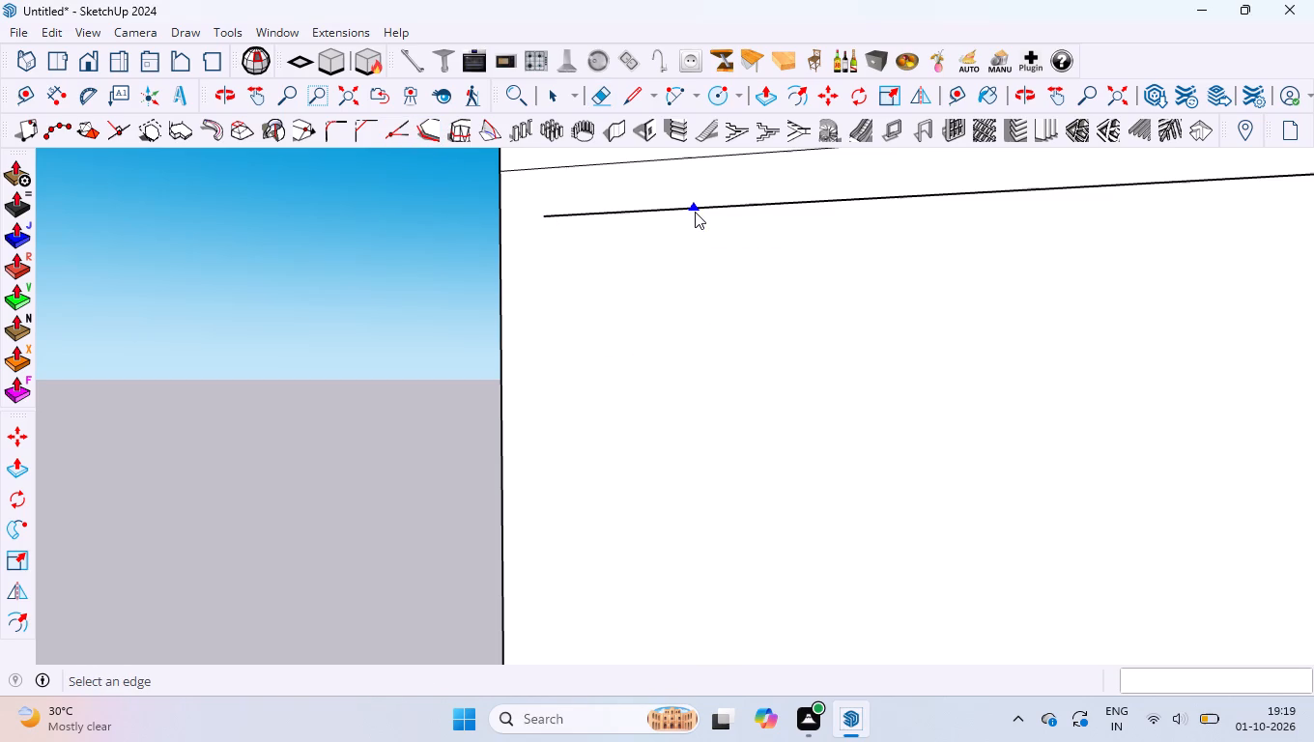
{"action": "key", "text": "space"}
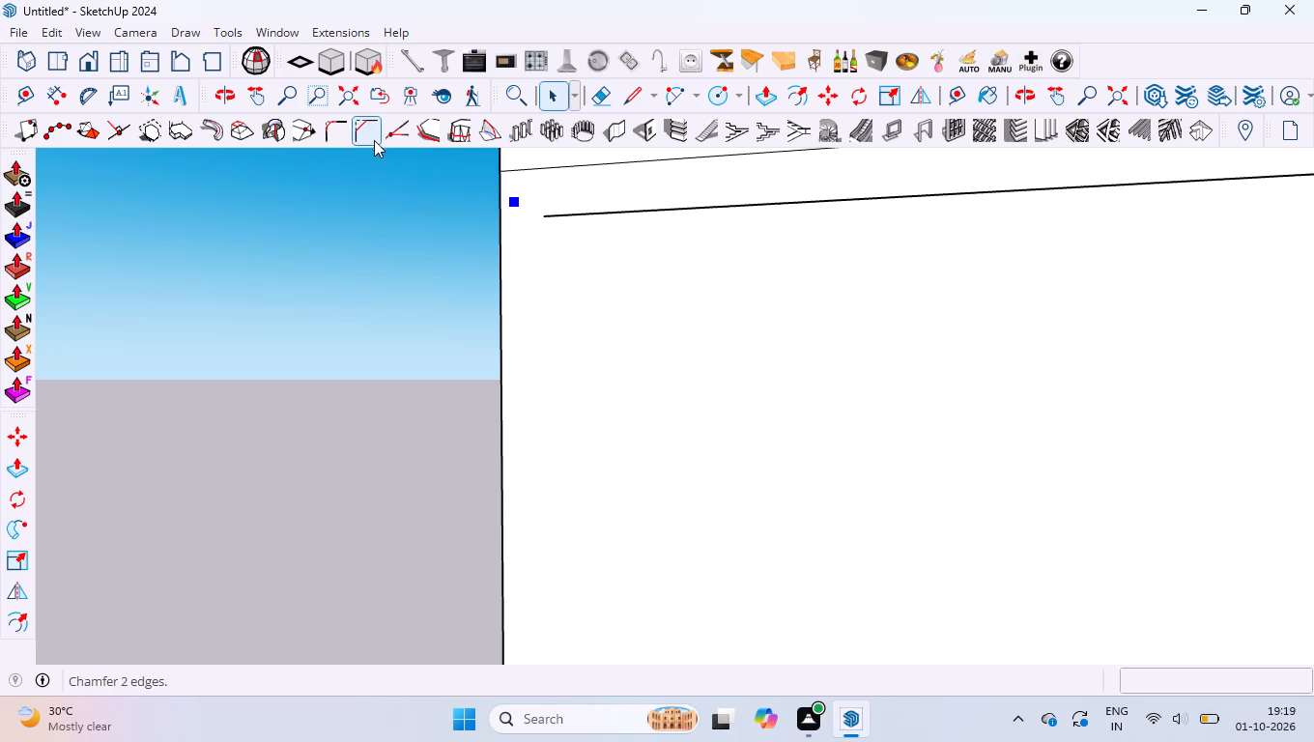
{"action": "left_click", "coordinate": [402, 136]}
{"action": "left_click", "coordinate": [627, 213]}
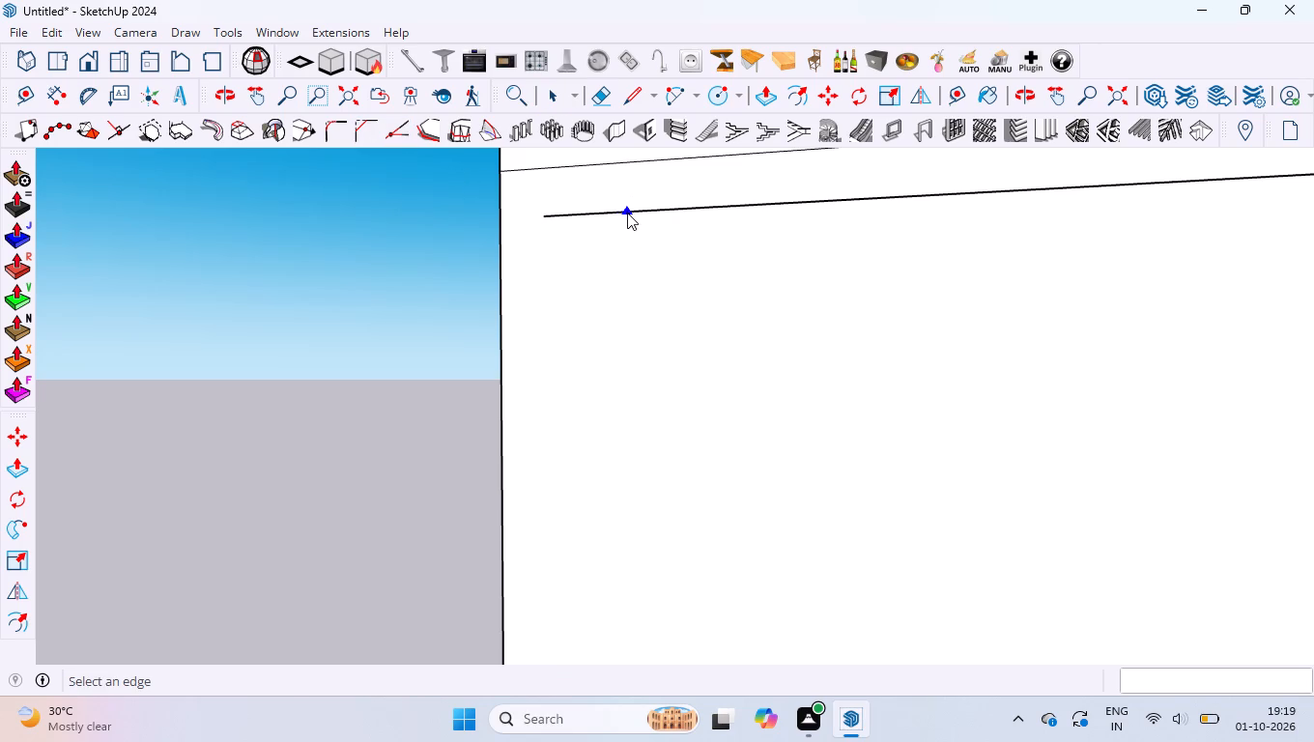
{"action": "scroll", "coordinate": [504, 196], "scroll_direction": "up", "scroll_amount": 4}
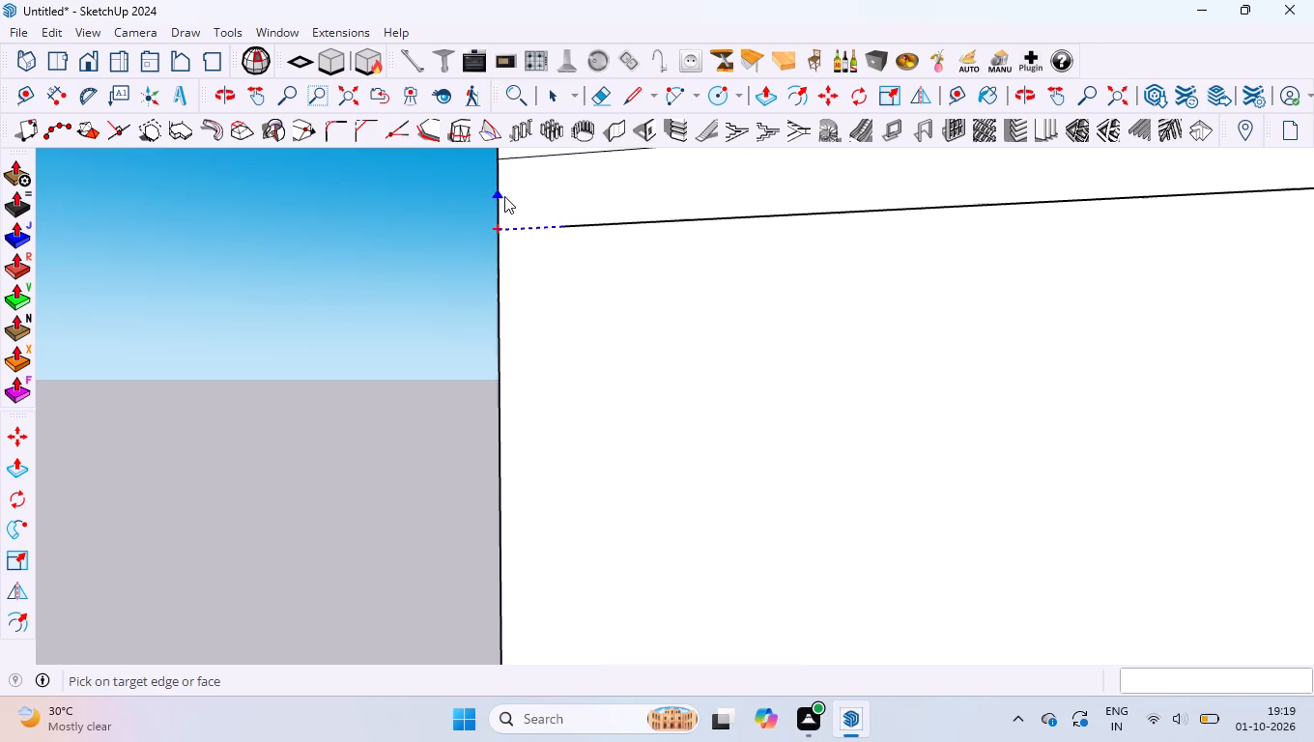
{"action": "left_click", "coordinate": [497, 225]}
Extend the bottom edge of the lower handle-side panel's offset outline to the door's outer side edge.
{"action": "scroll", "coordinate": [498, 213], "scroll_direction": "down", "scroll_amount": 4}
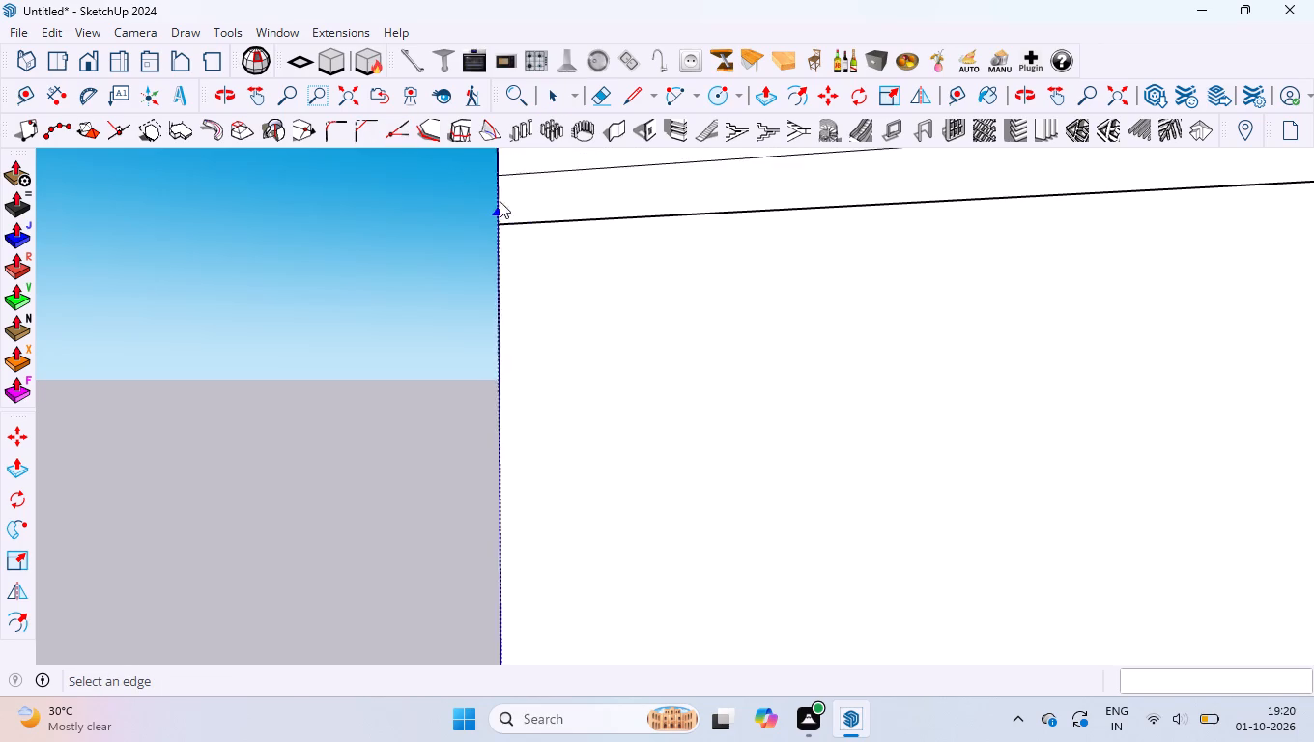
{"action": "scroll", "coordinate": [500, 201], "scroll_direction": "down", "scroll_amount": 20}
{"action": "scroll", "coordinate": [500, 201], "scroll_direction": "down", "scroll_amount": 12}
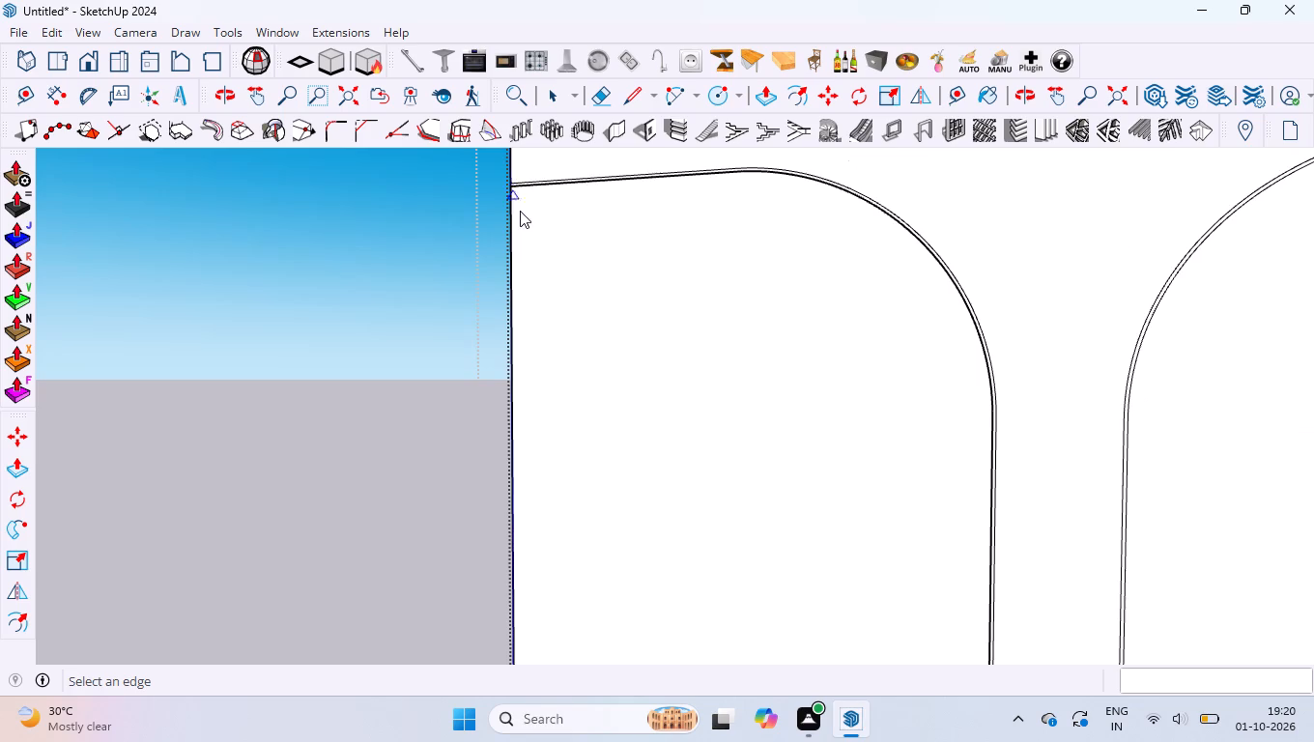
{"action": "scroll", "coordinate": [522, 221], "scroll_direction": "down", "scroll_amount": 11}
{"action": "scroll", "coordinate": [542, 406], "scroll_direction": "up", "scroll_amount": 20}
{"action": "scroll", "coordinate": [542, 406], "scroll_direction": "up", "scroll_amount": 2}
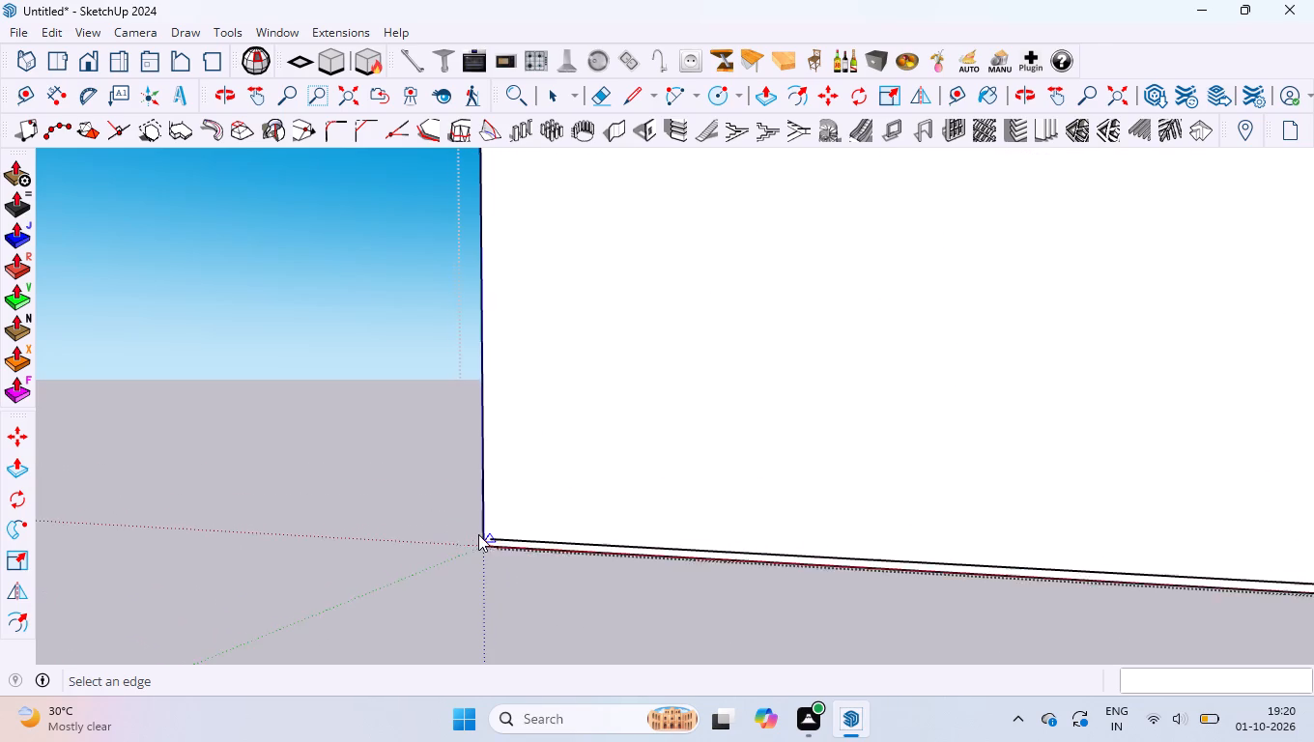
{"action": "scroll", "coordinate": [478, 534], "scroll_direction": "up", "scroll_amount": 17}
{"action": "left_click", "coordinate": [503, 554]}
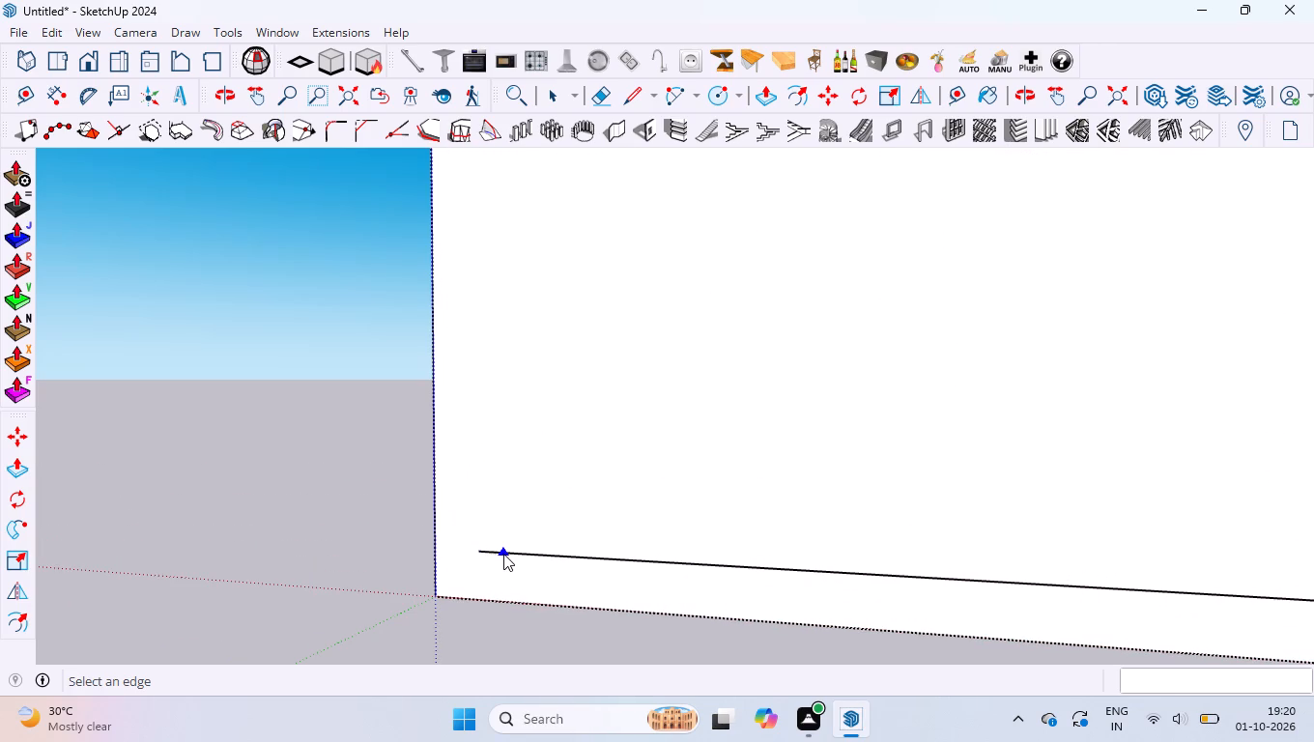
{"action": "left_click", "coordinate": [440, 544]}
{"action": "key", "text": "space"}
Extend the inner vertical edge of the lower handle-side panel's offset outline down to the door's bottom edge.
{"action": "scroll", "coordinate": [442, 553], "scroll_direction": "down", "scroll_amount": 9}
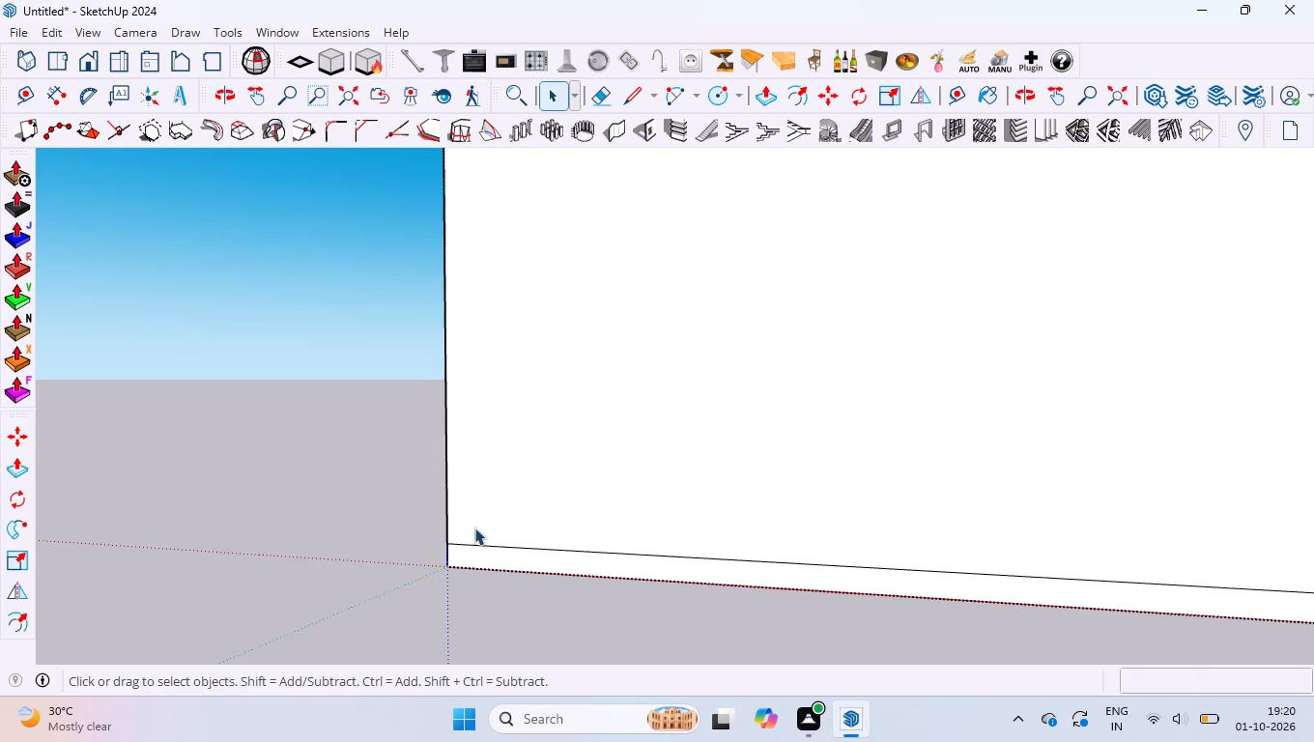
{"action": "scroll", "coordinate": [474, 528], "scroll_direction": "down", "scroll_amount": 20}
{"action": "scroll", "coordinate": [474, 528], "scroll_direction": "down", "scroll_amount": 14}
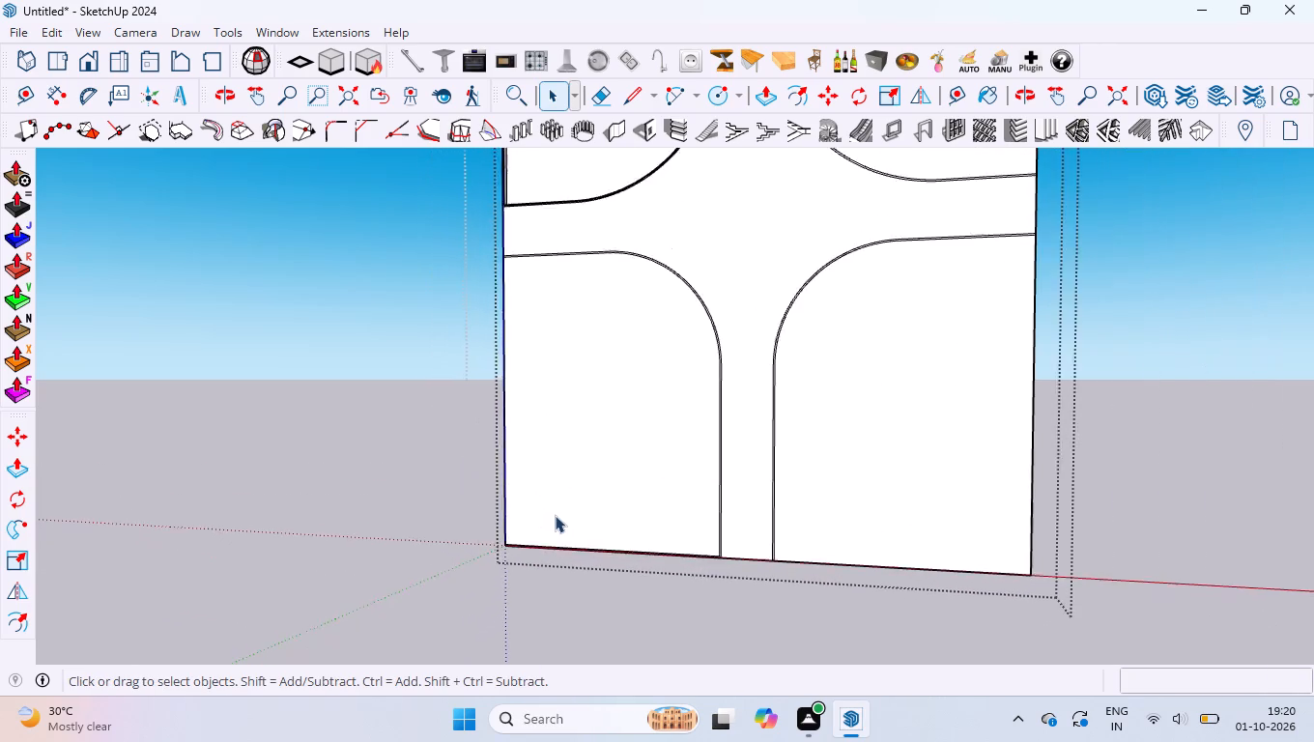
{"action": "scroll", "coordinate": [539, 486], "scroll_direction": "up", "scroll_amount": 4}
{"action": "scroll", "coordinate": [538, 513], "scroll_direction": "down", "scroll_amount": 5}
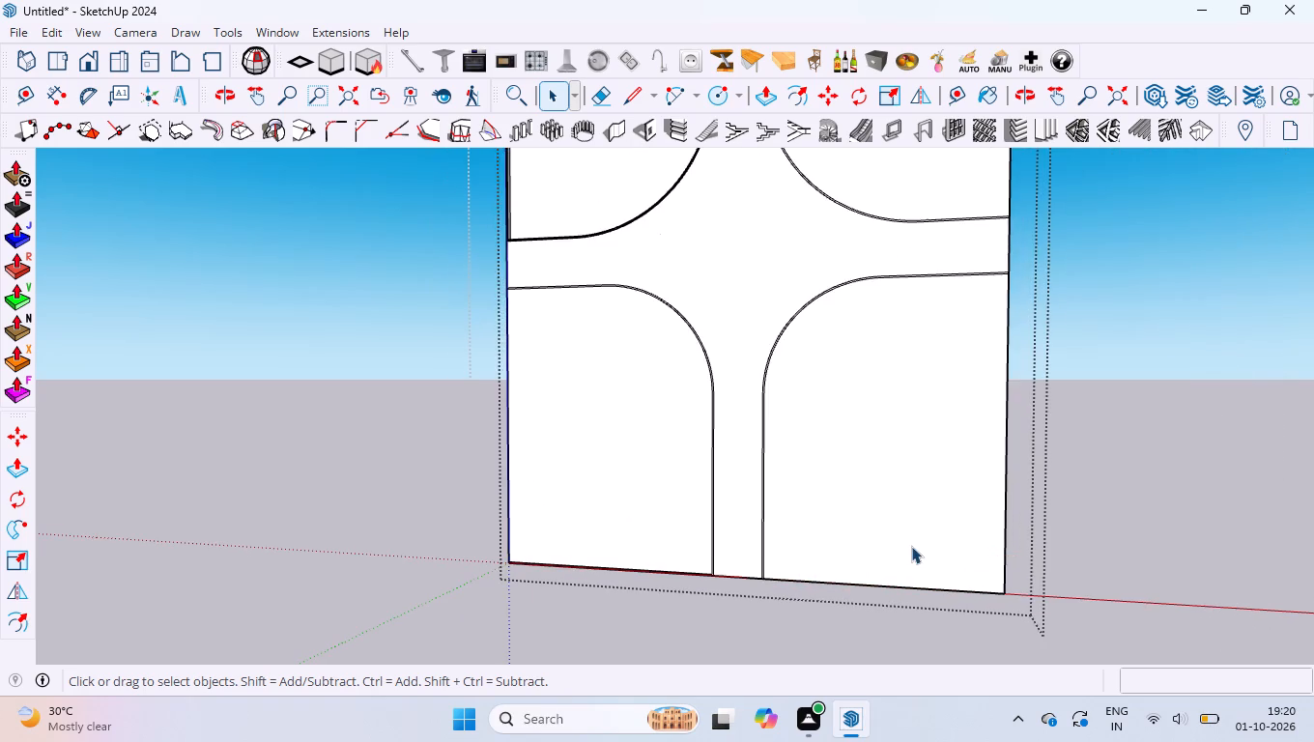
{"action": "scroll", "coordinate": [911, 546], "scroll_direction": "up", "scroll_amount": 3}
{"action": "scroll", "coordinate": [433, 559], "scroll_direction": "up", "scroll_amount": 3}
{"action": "scroll", "coordinate": [882, 681], "scroll_direction": "up", "scroll_amount": 20}
{"action": "scroll", "coordinate": [882, 681], "scroll_direction": "up", "scroll_amount": 10}
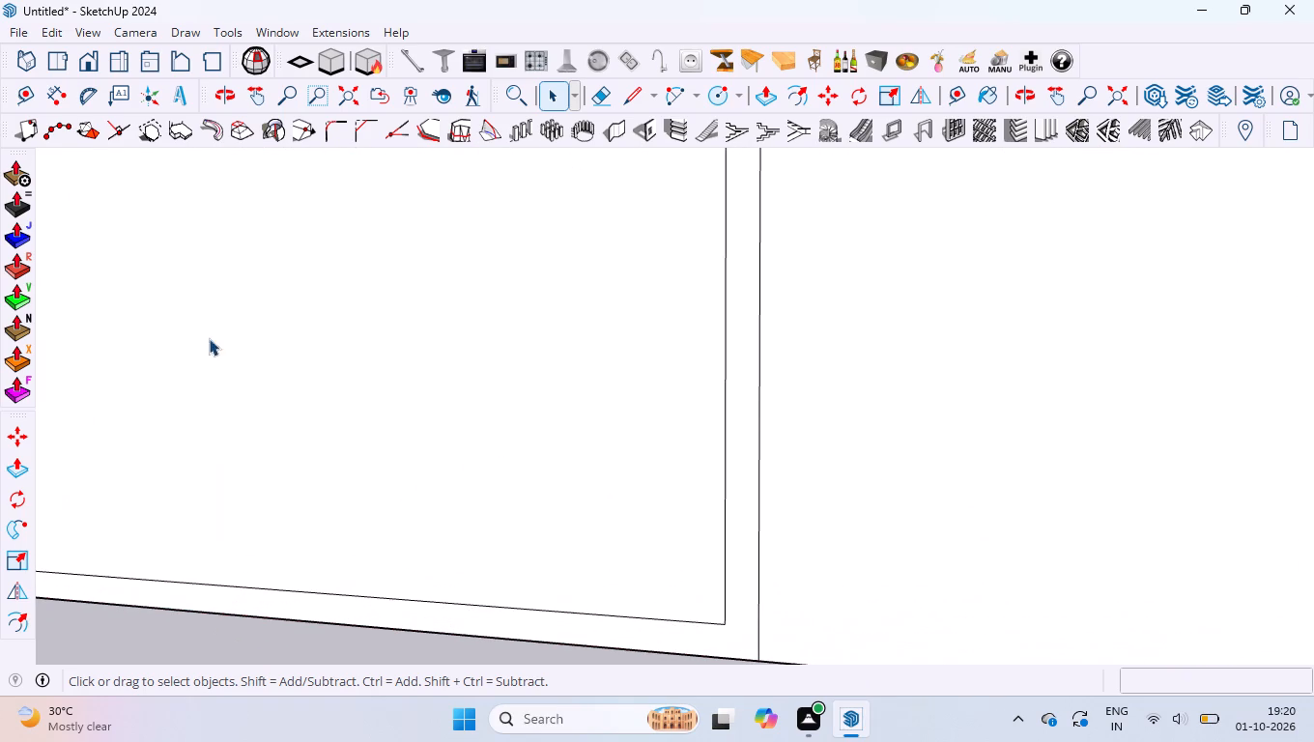
{"action": "left_click", "coordinate": [397, 133]}
{"action": "left_click", "coordinate": [727, 594]}
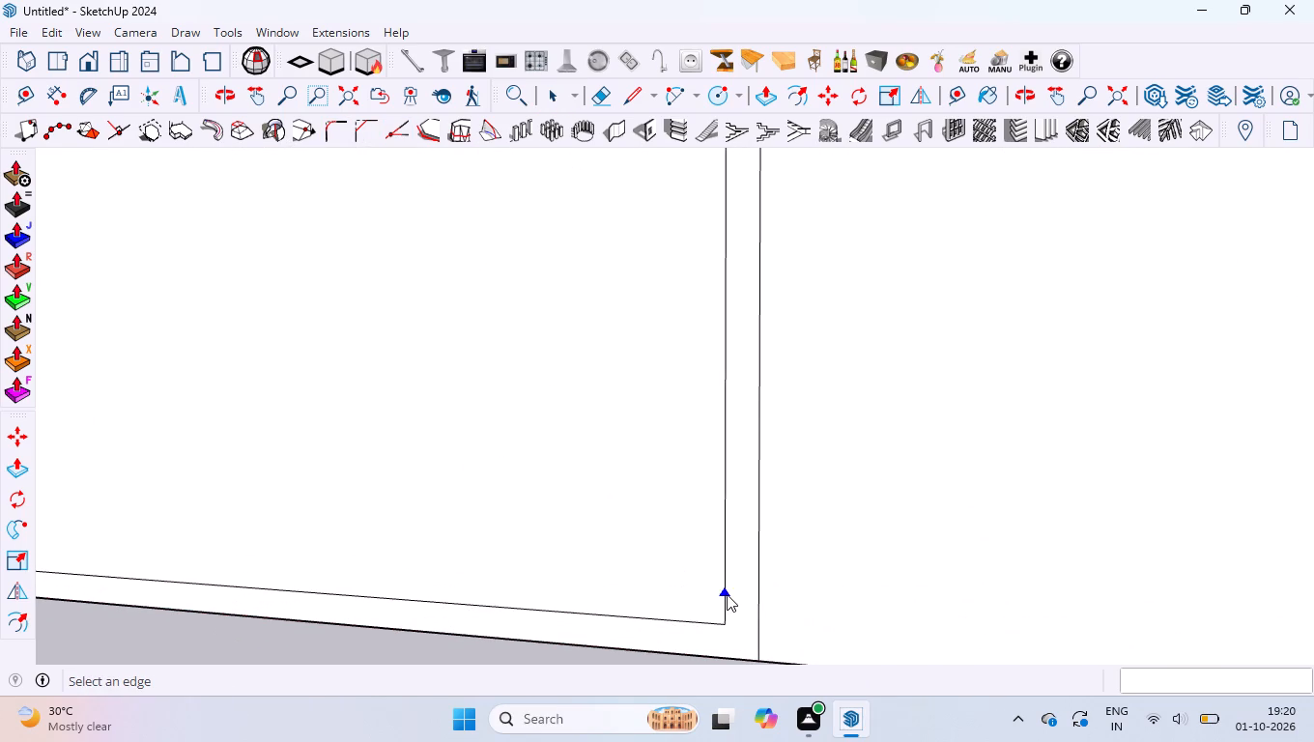
{"action": "left_click", "coordinate": [726, 656]}
Erase the bottom edge of the lower handle-side panel's offset outline, including the short leftover piece at the door's outer corner.
{"action": "key", "text": "e"}
{"action": "left_click_drag", "start_coordinate": [696, 638], "coordinate": [642, 489]}
{"action": "scroll", "coordinate": [638, 503], "scroll_direction": "down", "scroll_amount": 2}
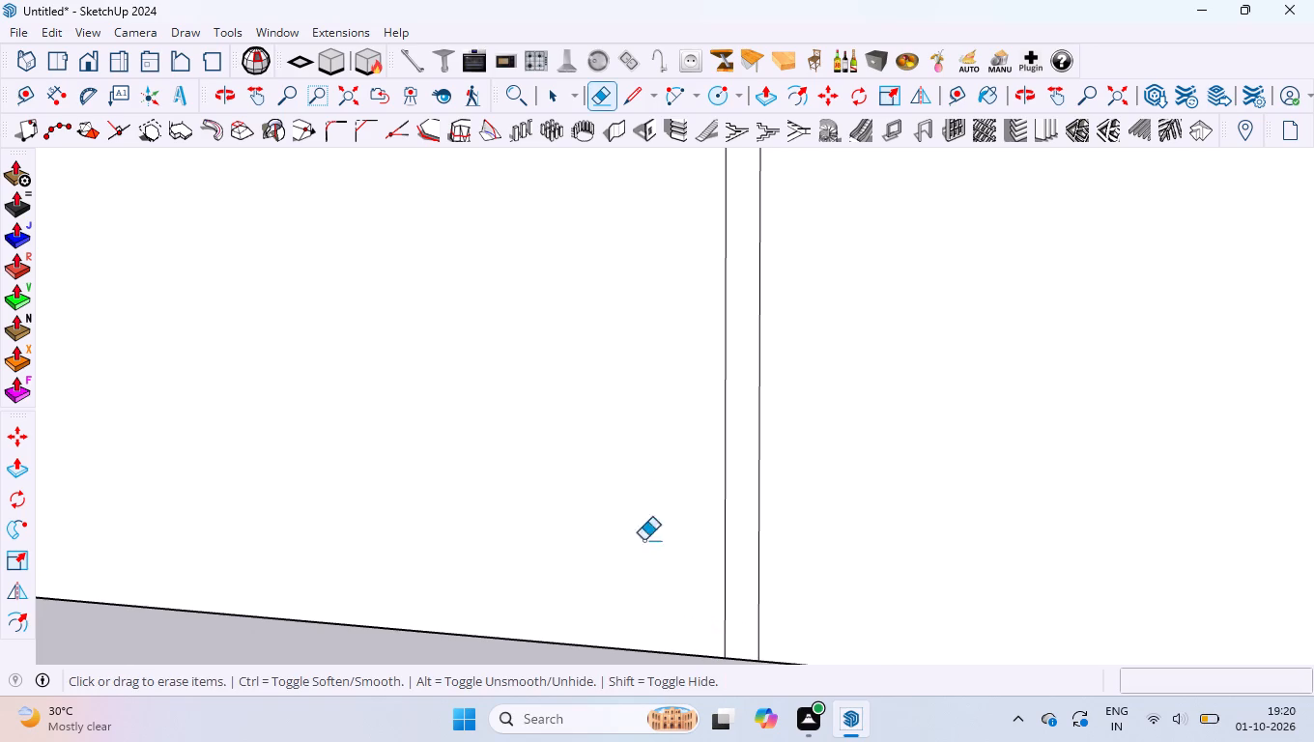
{"action": "scroll", "coordinate": [643, 540], "scroll_direction": "down", "scroll_amount": 20}
{"action": "scroll", "coordinate": [643, 540], "scroll_direction": "down", "scroll_amount": 2}
{"action": "scroll", "coordinate": [271, 536], "scroll_direction": "up", "scroll_amount": 5}
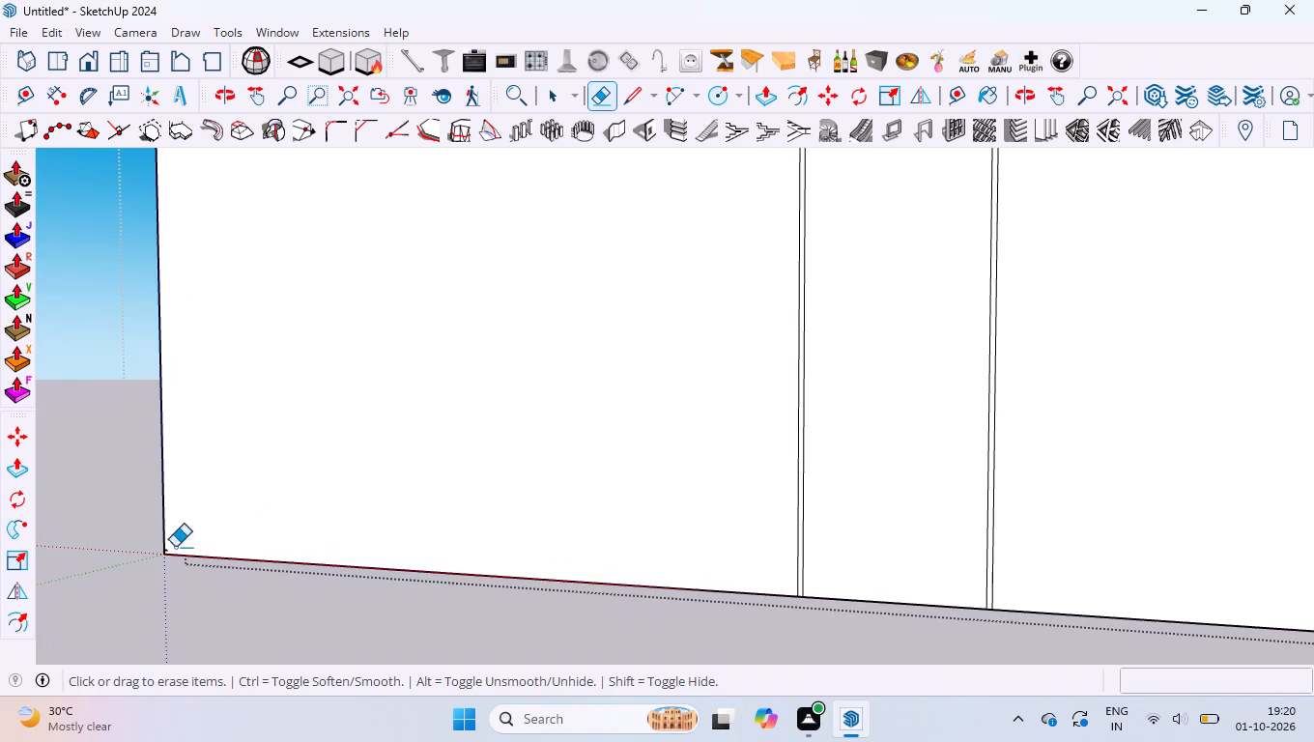
{"action": "scroll", "coordinate": [175, 547], "scroll_direction": "up", "scroll_amount": 7}
{"action": "scroll", "coordinate": [131, 557], "scroll_direction": "up", "scroll_amount": 20}
{"action": "scroll", "coordinate": [131, 557], "scroll_direction": "up", "scroll_amount": 2}
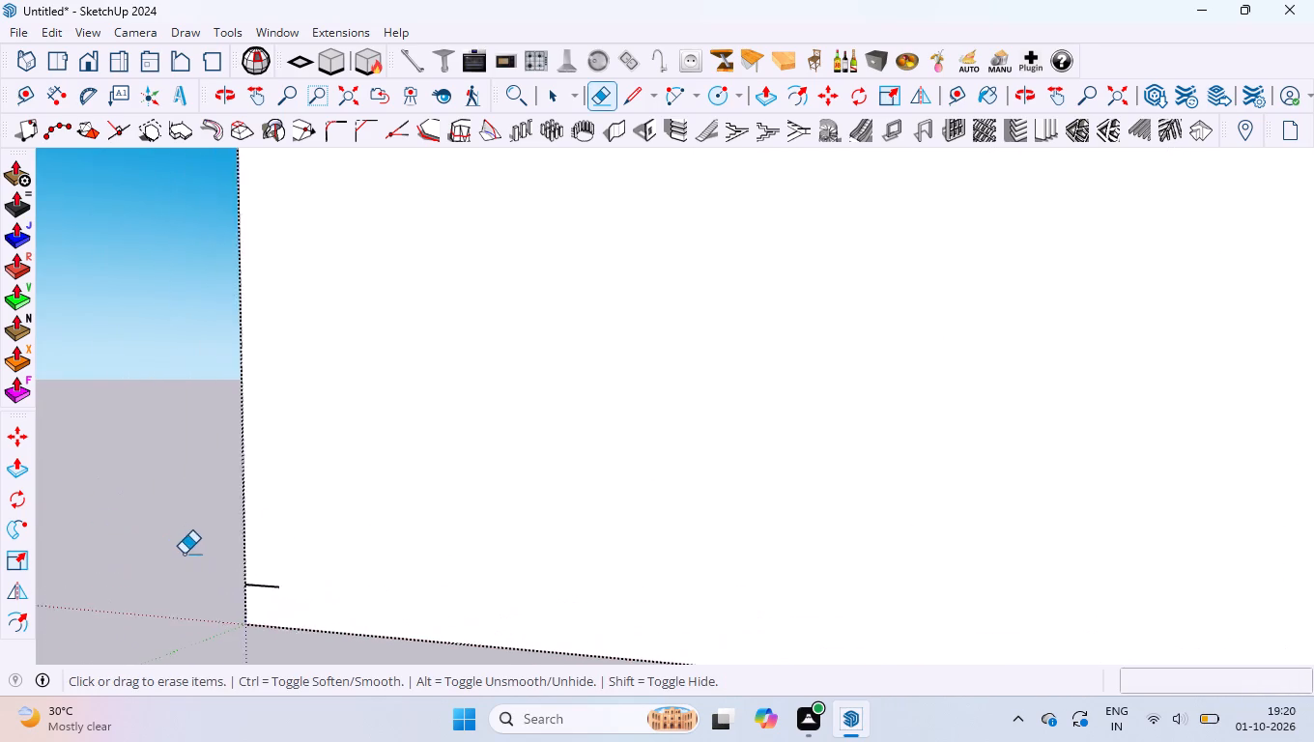
{"action": "scroll", "coordinate": [254, 612], "scroll_direction": "up", "scroll_amount": 4}
{"action": "left_click_drag", "start_coordinate": [281, 605], "coordinate": [292, 543]}
{"action": "scroll", "coordinate": [292, 567], "scroll_direction": "down", "scroll_amount": 14}
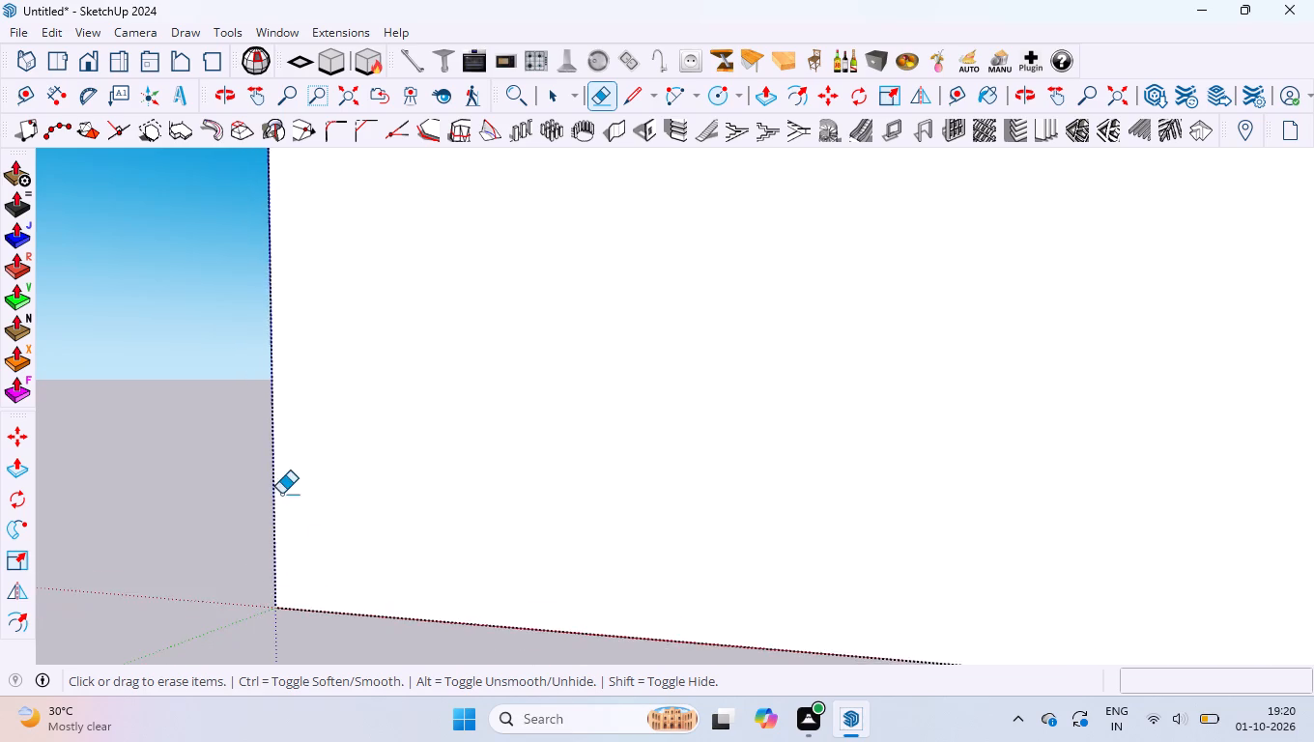
Examine the inner vertical edge of the lower handle-side panel's offset outline where it meets the door's bottom edge.
{"action": "scroll", "coordinate": [281, 494], "scroll_direction": "down", "scroll_amount": 20}
{"action": "scroll", "coordinate": [281, 494], "scroll_direction": "down", "scroll_amount": 3}
{"action": "scroll", "coordinate": [939, 600], "scroll_direction": "up", "scroll_amount": 7}
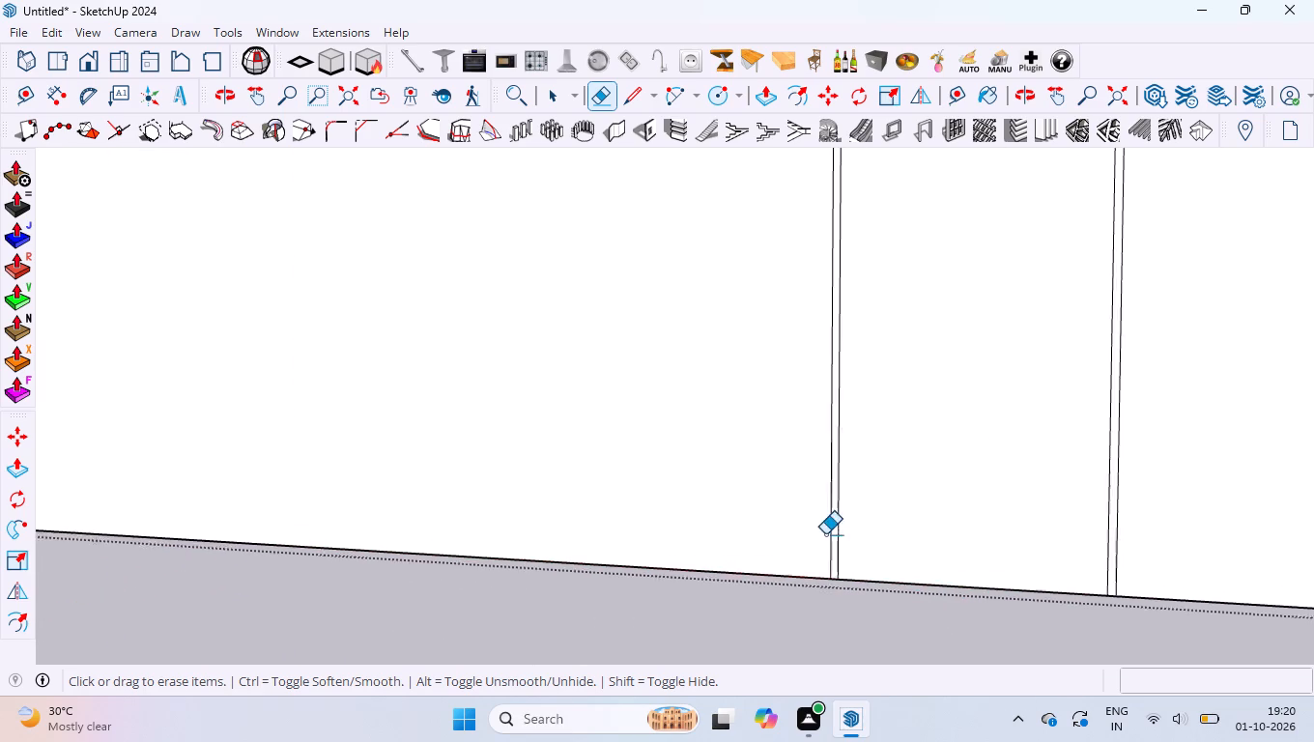
{"action": "scroll", "coordinate": [825, 534], "scroll_direction": "up", "scroll_amount": 11}
{"action": "key", "text": "space"}
{"action": "scroll", "coordinate": [841, 537], "scroll_direction": "down", "scroll_amount": 5}
{"action": "scroll", "coordinate": [837, 614], "scroll_direction": "up", "scroll_amount": 5}
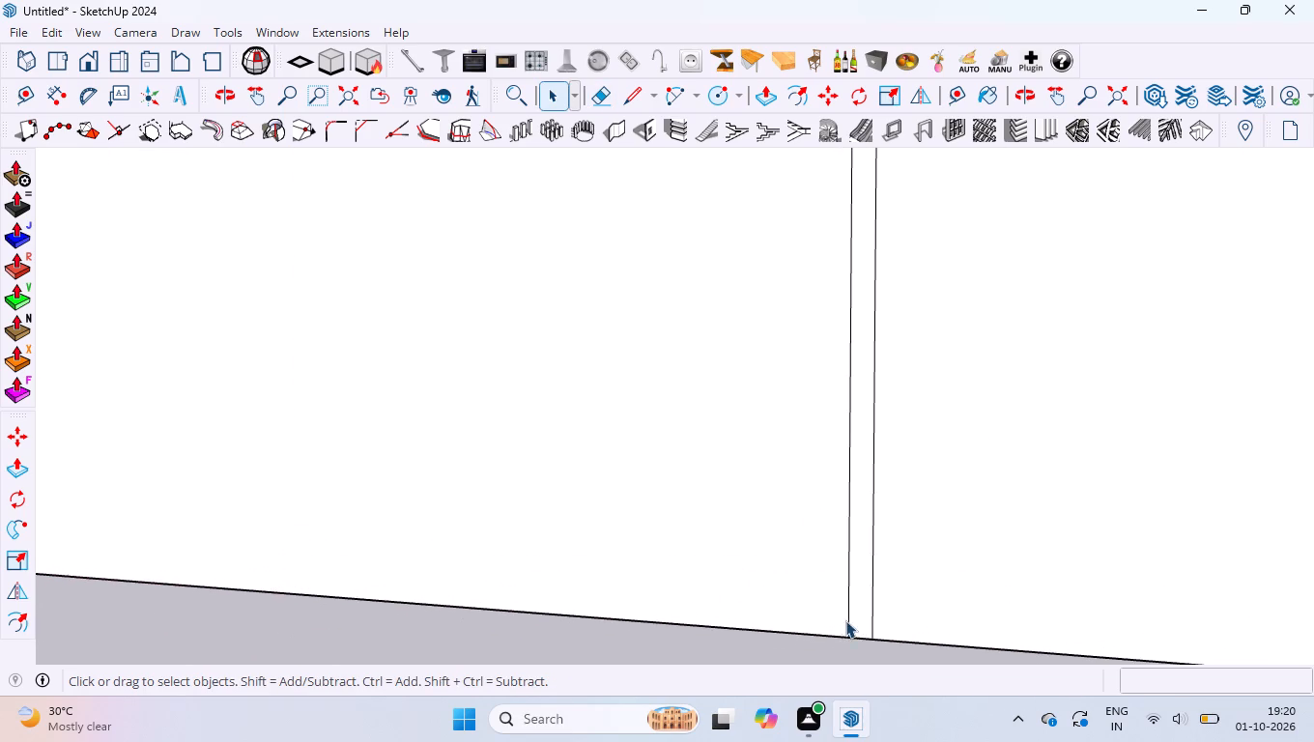
{"action": "scroll", "coordinate": [845, 620], "scroll_direction": "up", "scroll_amount": 4}
{"action": "left_click", "coordinate": [853, 621]}
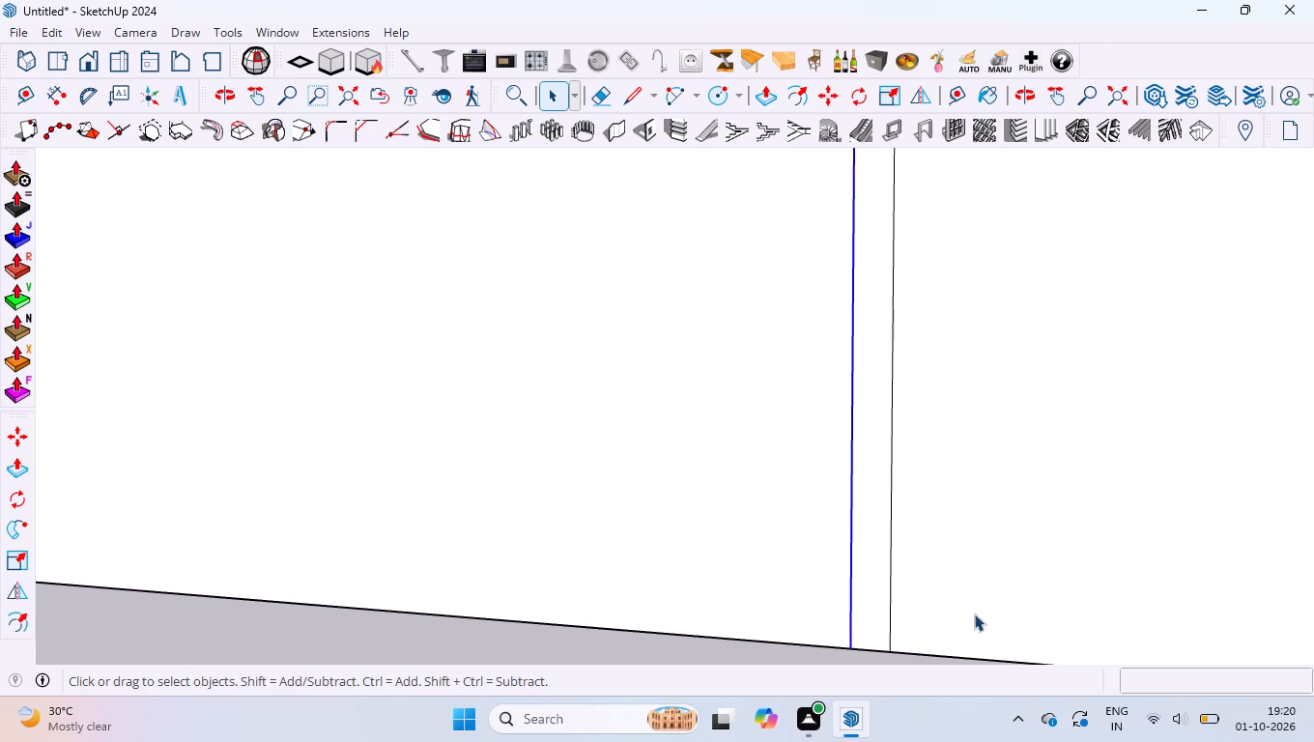
{"action": "scroll", "coordinate": [964, 625], "scroll_direction": "down", "scroll_amount": 5}
{"action": "scroll", "coordinate": [601, 471], "scroll_direction": "down", "scroll_amount": 20}
{"action": "scroll", "coordinate": [601, 471], "scroll_direction": "down", "scroll_amount": 10}
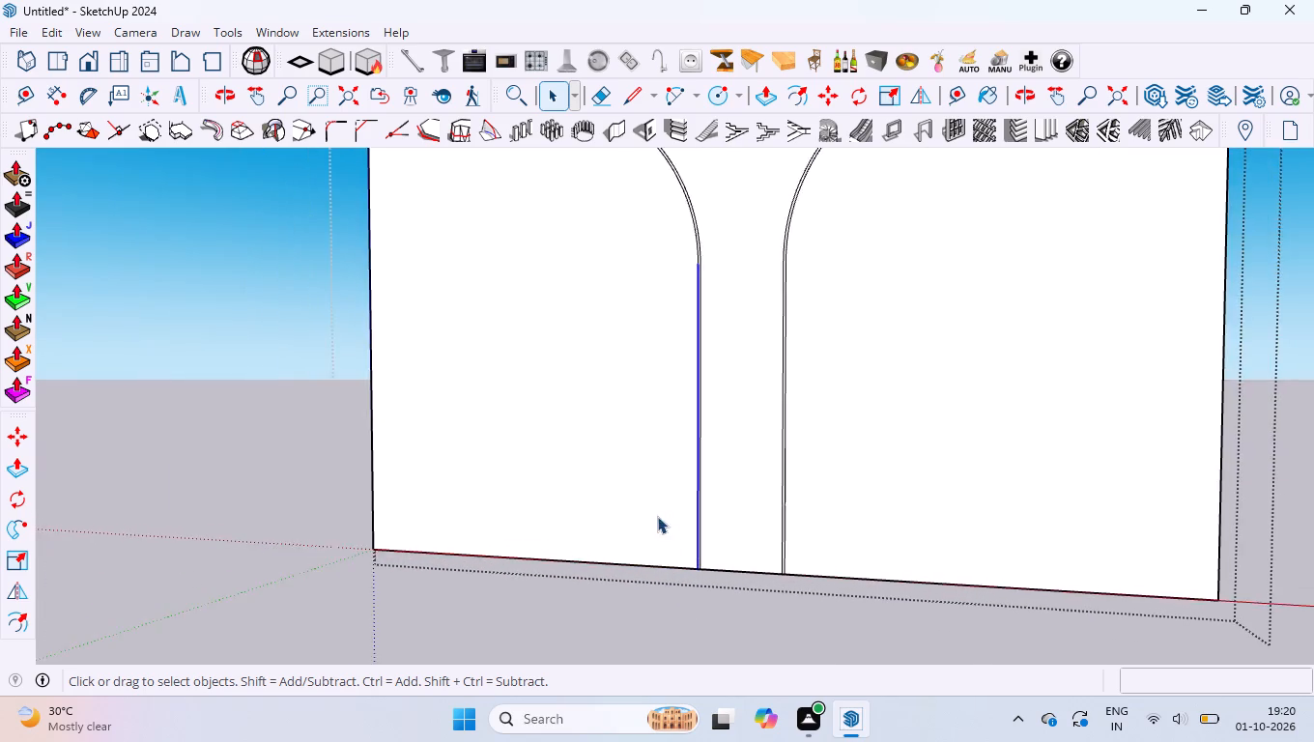
{"action": "scroll", "coordinate": [657, 516], "scroll_direction": "down", "scroll_amount": 3}
Weld the short and long pieces of the lower handle-side panel's offset outline top edge into one edge.
{"action": "scroll", "coordinate": [564, 255], "scroll_direction": "up", "scroll_amount": 20}
{"action": "scroll", "coordinate": [564, 255], "scroll_direction": "up", "scroll_amount": 1}
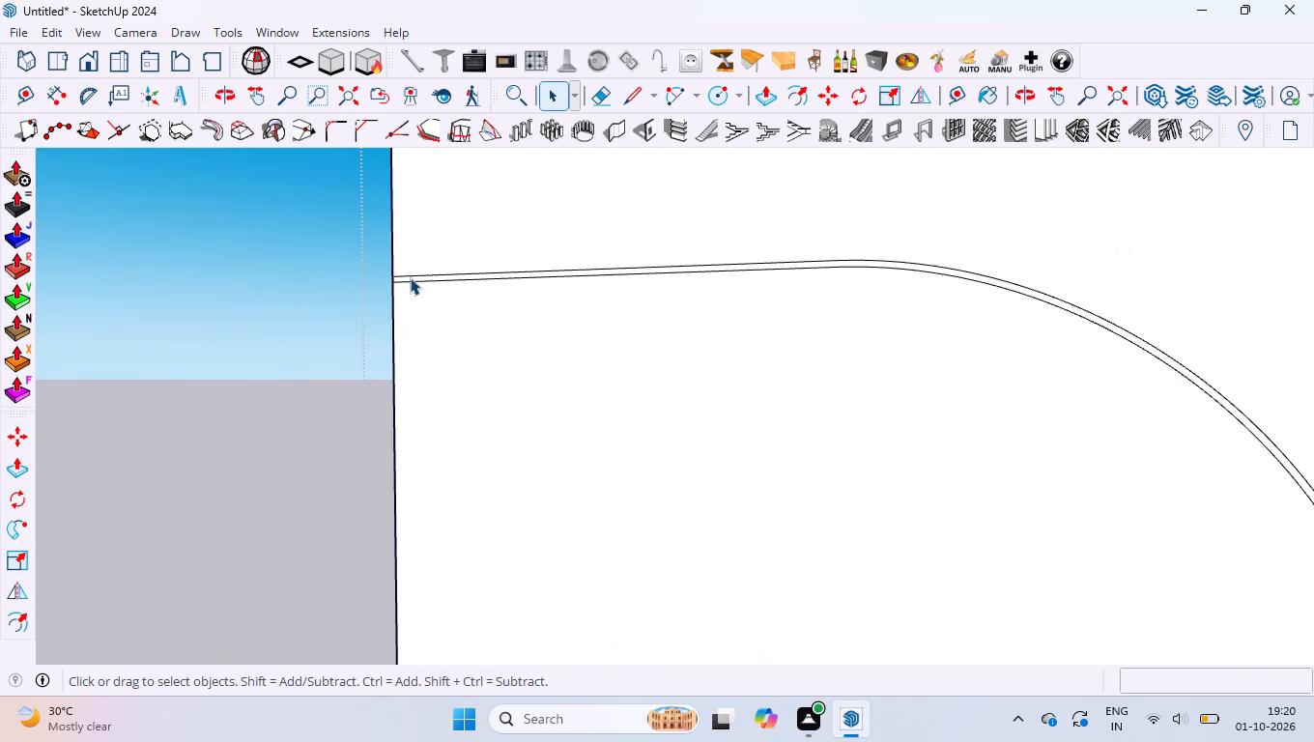
{"action": "scroll", "coordinate": [410, 277], "scroll_direction": "up", "scroll_amount": 10}
{"action": "left_click", "coordinate": [406, 285]}
{"action": "scroll", "coordinate": [333, 271], "scroll_direction": "up", "scroll_amount": 14}
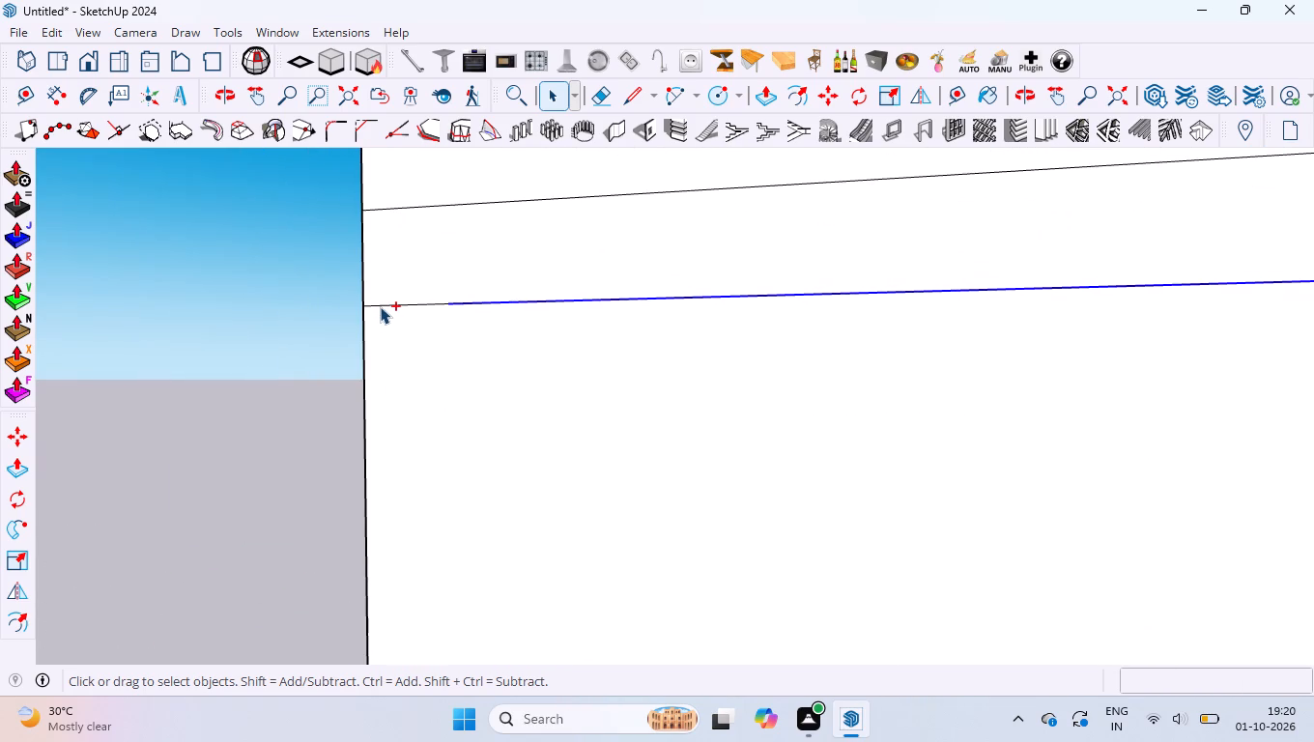
{"action": "left_click", "coordinate": [383, 304], "text": "ctrl"}
{"action": "right_click", "coordinate": [385, 301], "text": "ctrl"}
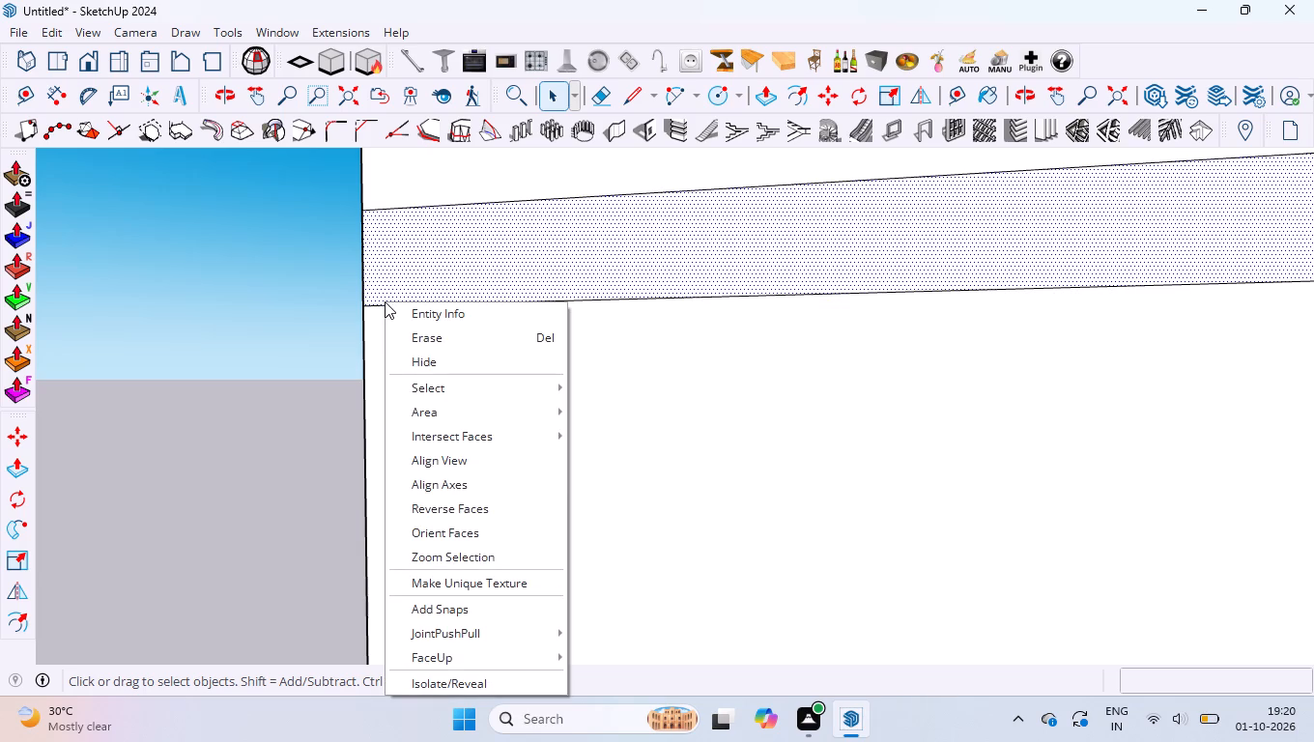
{"action": "left_click", "coordinate": [259, 306]}
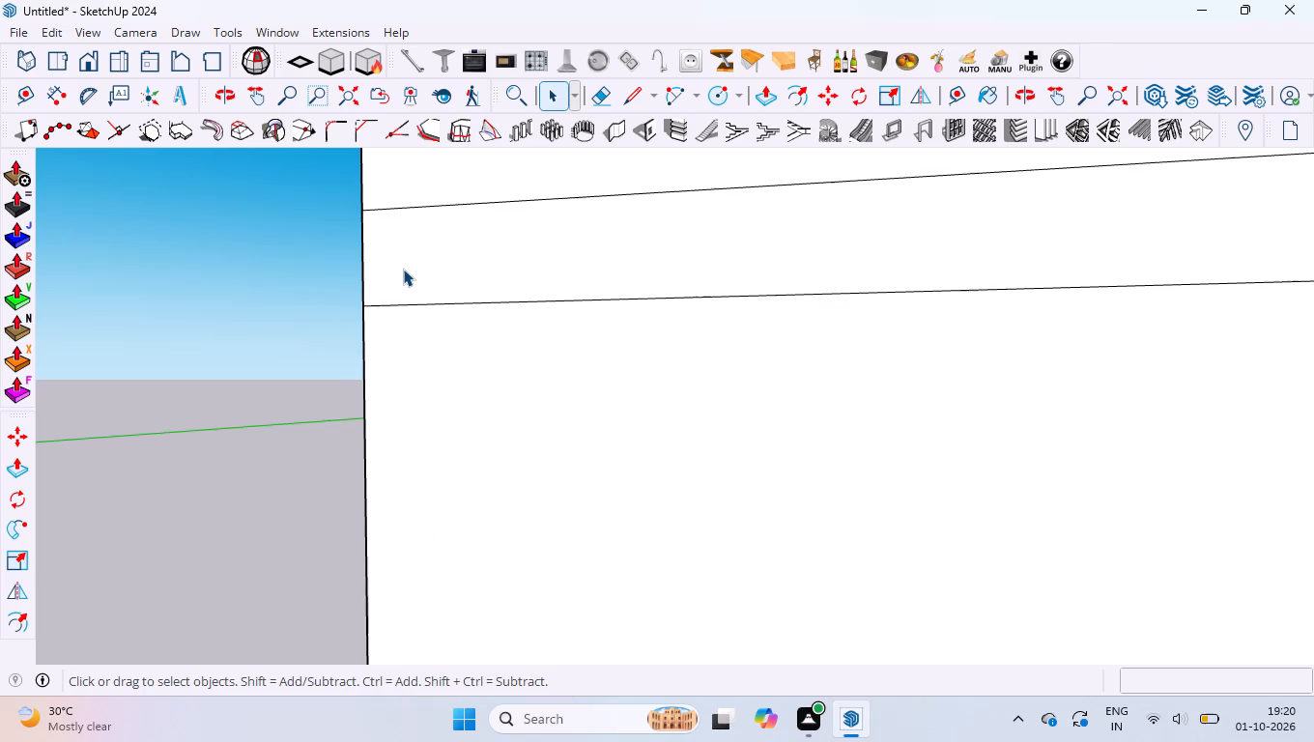
{"action": "left_click", "coordinate": [403, 269]}
{"action": "double_click", "coordinate": [406, 268]}
{"action": "left_click", "coordinate": [394, 302]}
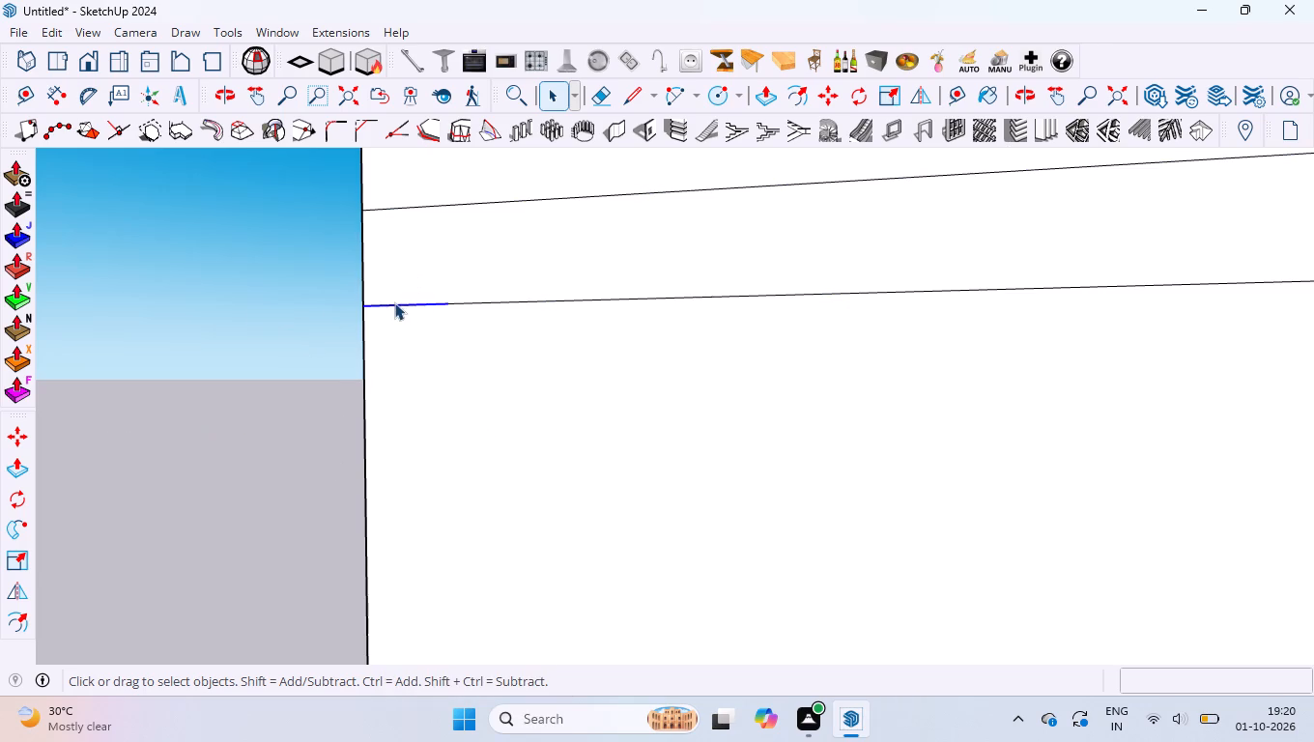
{"action": "left_click", "coordinate": [462, 300], "text": "ctrl"}
{"action": "left_click", "coordinate": [464, 304], "text": "ctrl"}
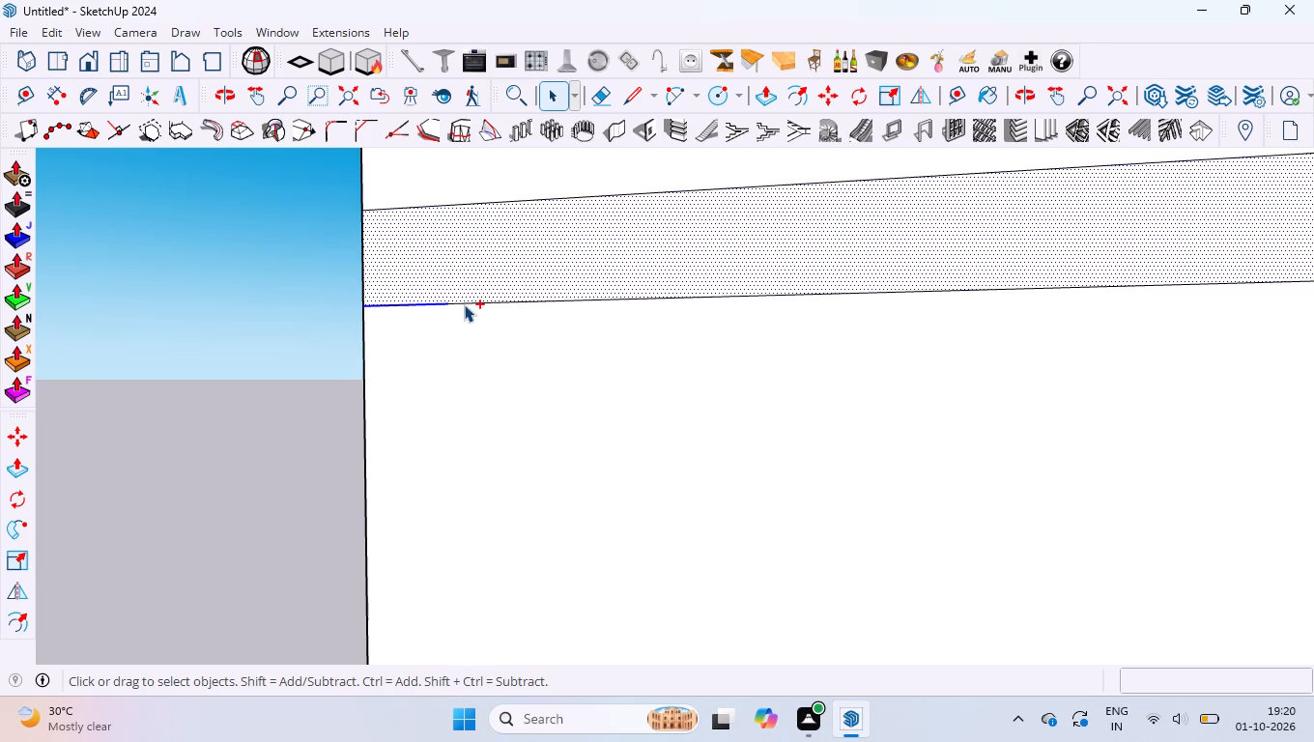
{"action": "left_click", "coordinate": [475, 265], "text": "shift"}
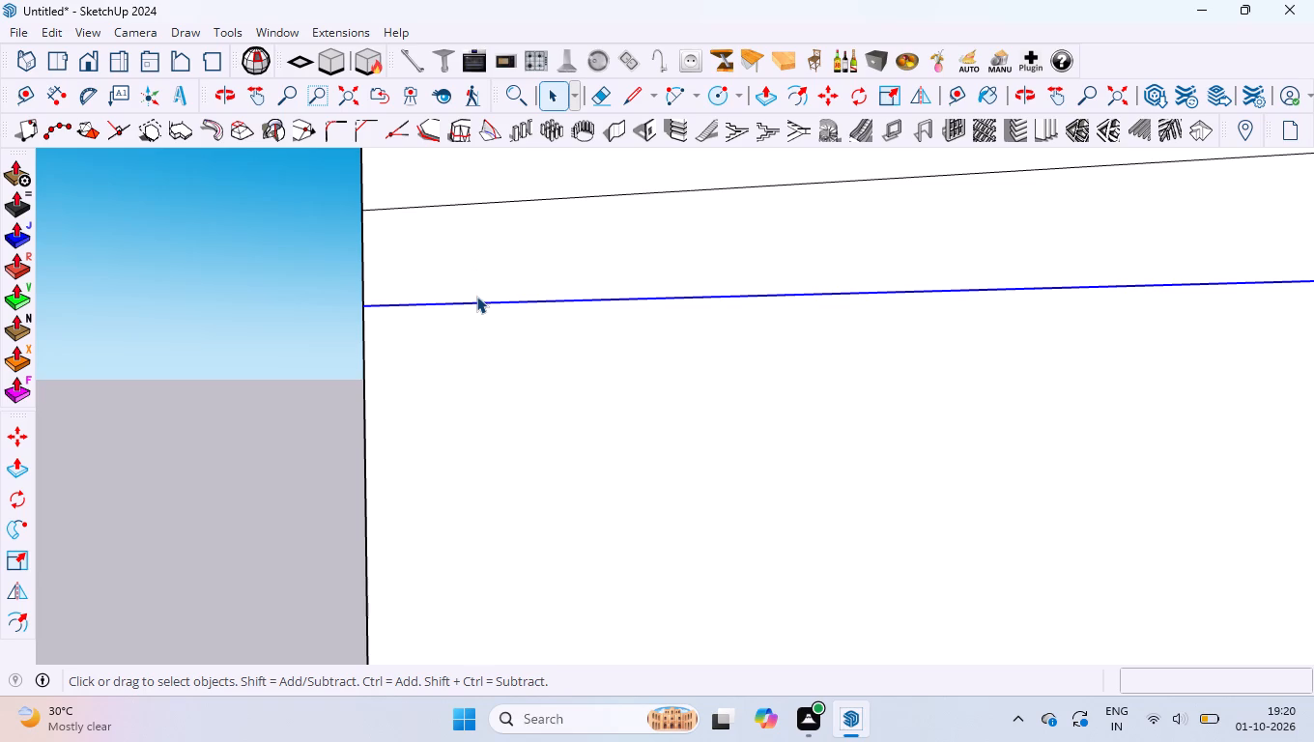
{"action": "right_click", "coordinate": [476, 300]}
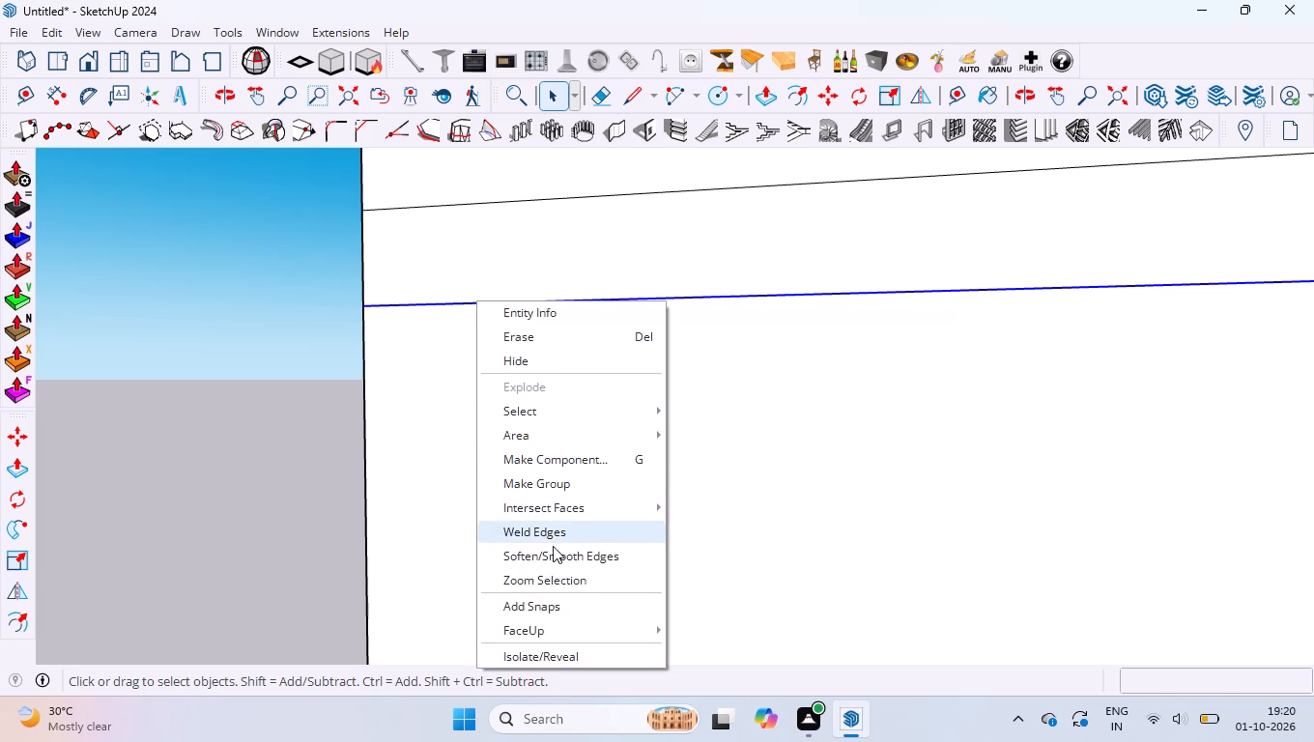
{"action": "left_click", "coordinate": [560, 534]}
{"action": "left_click", "coordinate": [319, 286]}
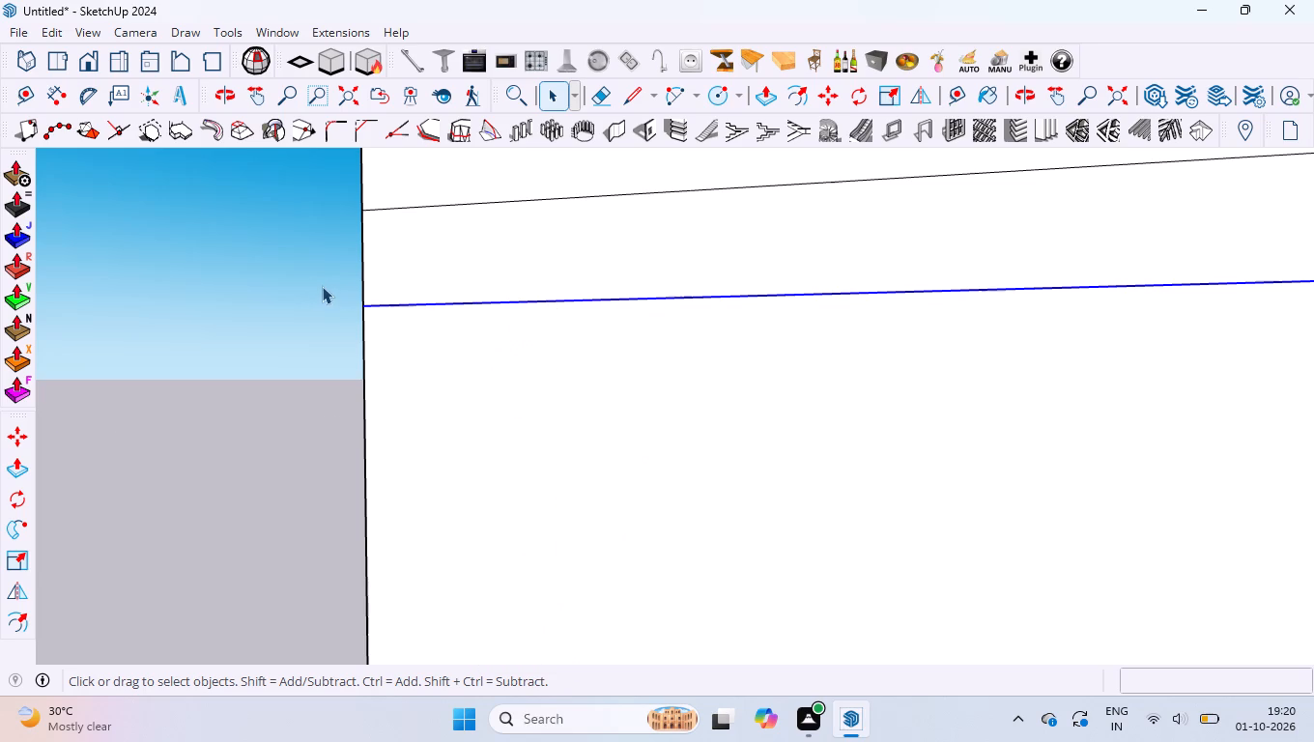
{"action": "left_click", "coordinate": [414, 300]}
{"action": "double_click", "coordinate": [414, 300]}
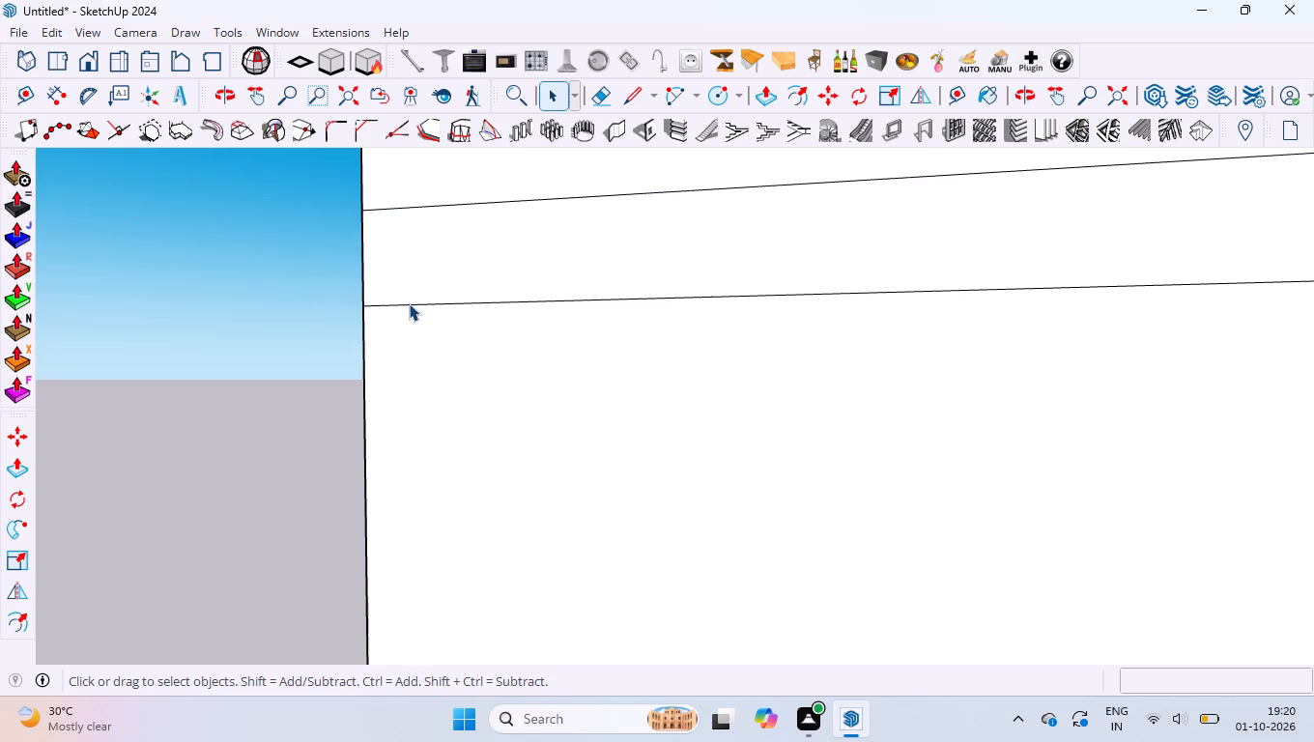
{"action": "left_click", "coordinate": [409, 303]}
{"action": "left_click", "coordinate": [446, 362]}
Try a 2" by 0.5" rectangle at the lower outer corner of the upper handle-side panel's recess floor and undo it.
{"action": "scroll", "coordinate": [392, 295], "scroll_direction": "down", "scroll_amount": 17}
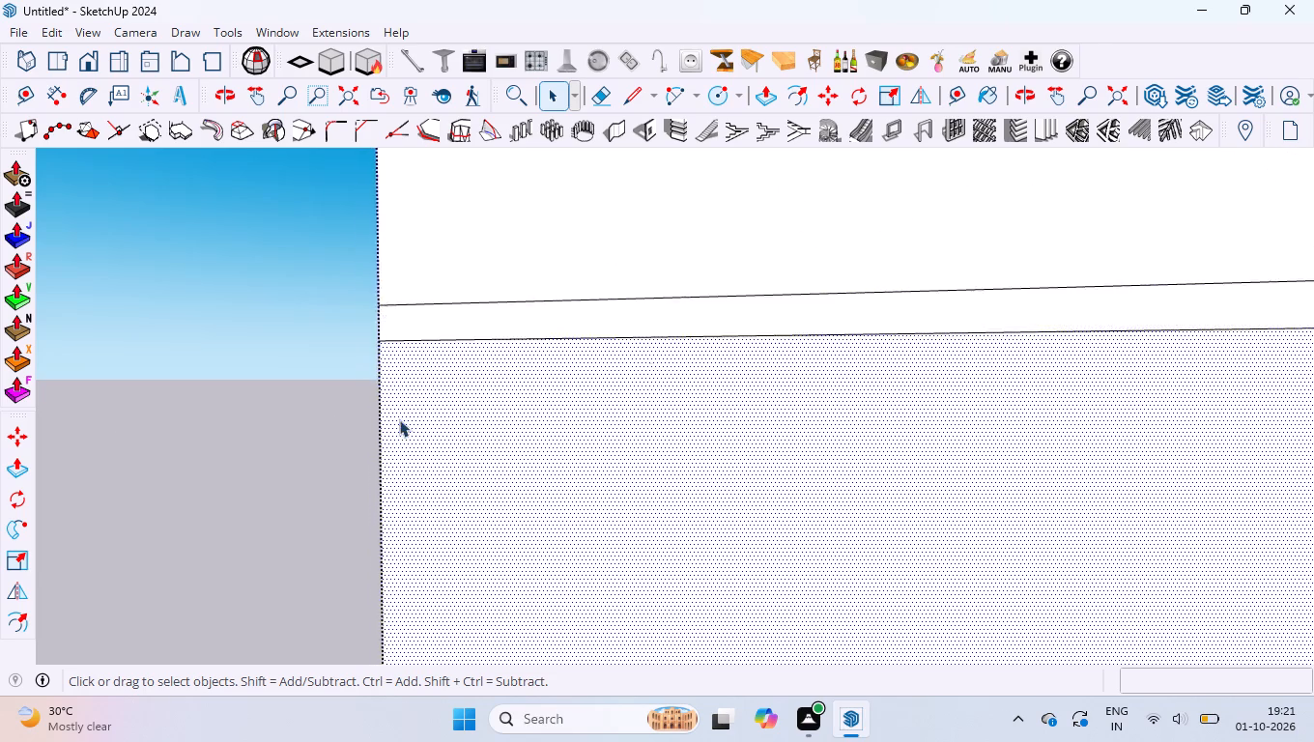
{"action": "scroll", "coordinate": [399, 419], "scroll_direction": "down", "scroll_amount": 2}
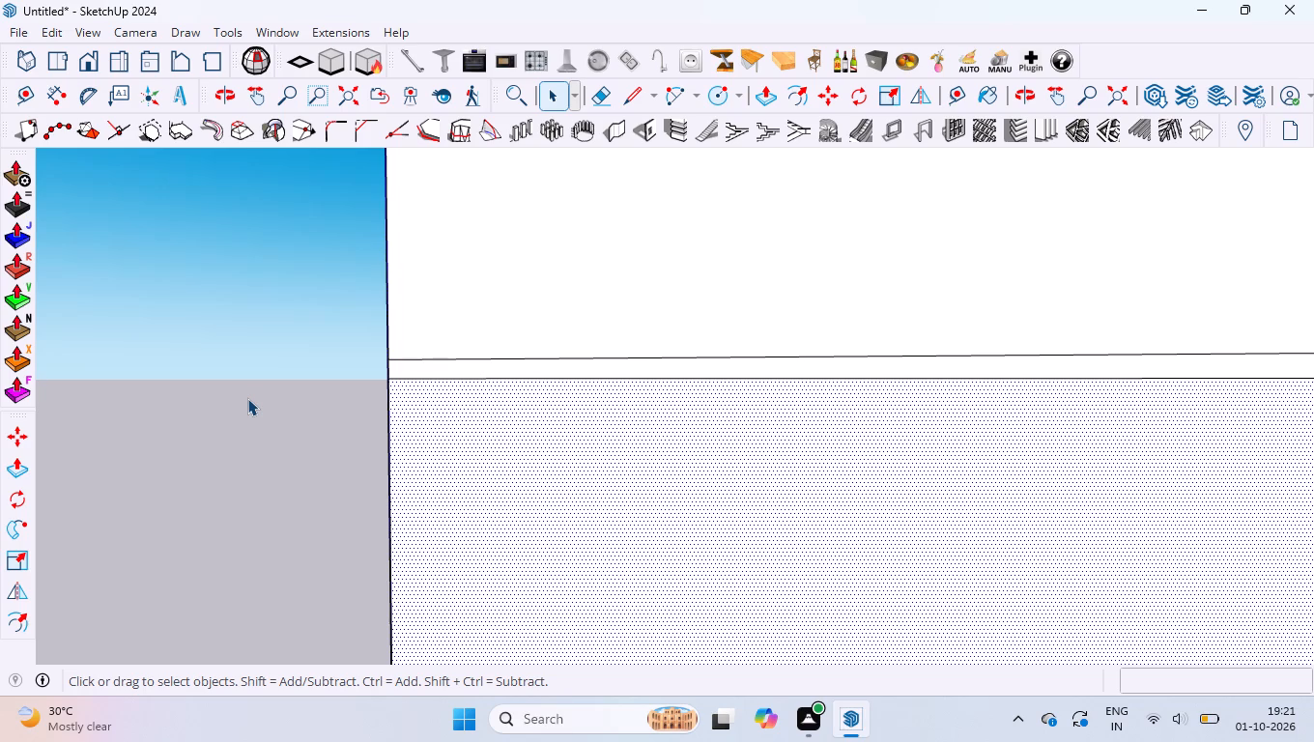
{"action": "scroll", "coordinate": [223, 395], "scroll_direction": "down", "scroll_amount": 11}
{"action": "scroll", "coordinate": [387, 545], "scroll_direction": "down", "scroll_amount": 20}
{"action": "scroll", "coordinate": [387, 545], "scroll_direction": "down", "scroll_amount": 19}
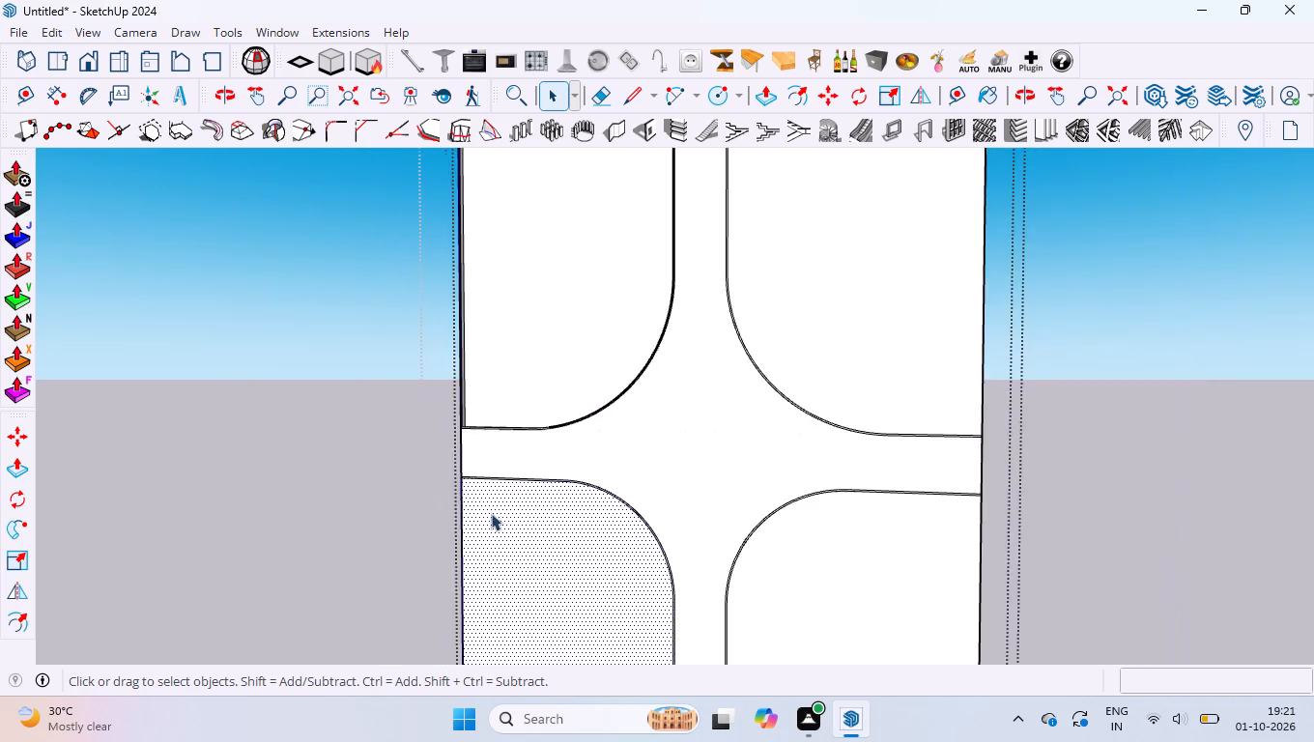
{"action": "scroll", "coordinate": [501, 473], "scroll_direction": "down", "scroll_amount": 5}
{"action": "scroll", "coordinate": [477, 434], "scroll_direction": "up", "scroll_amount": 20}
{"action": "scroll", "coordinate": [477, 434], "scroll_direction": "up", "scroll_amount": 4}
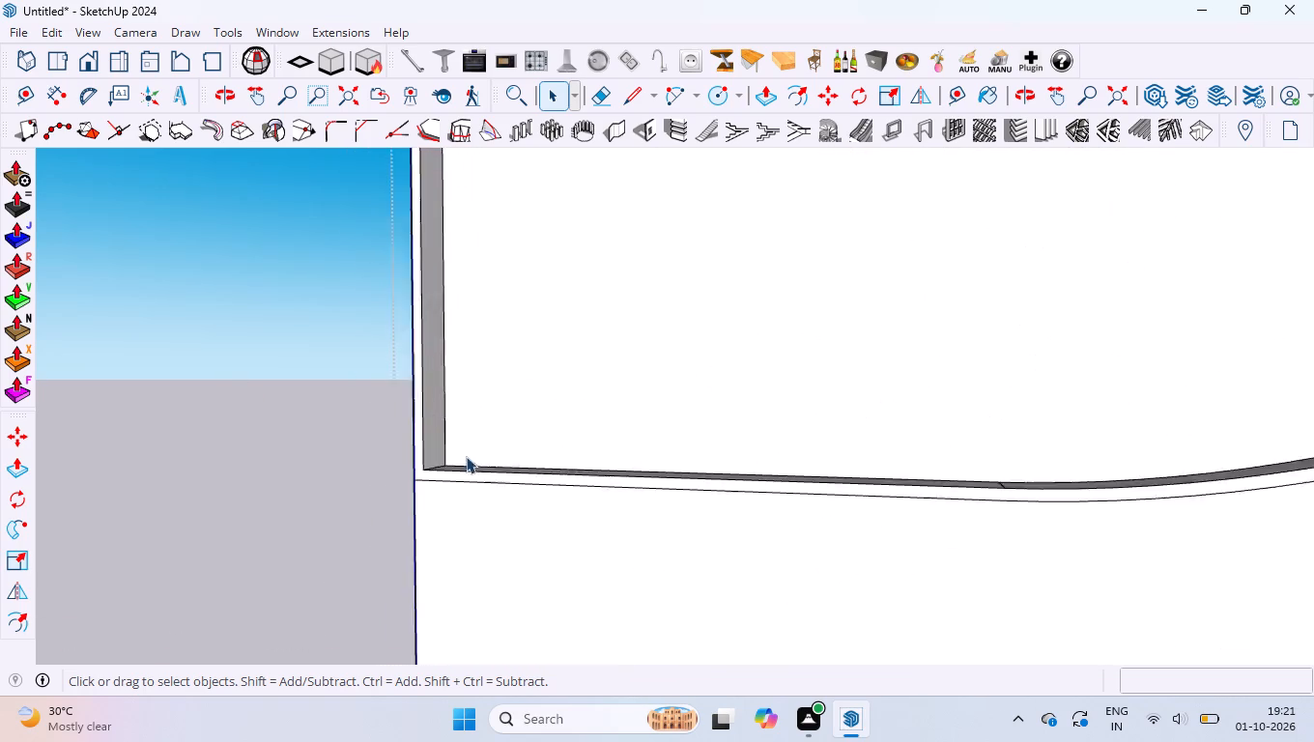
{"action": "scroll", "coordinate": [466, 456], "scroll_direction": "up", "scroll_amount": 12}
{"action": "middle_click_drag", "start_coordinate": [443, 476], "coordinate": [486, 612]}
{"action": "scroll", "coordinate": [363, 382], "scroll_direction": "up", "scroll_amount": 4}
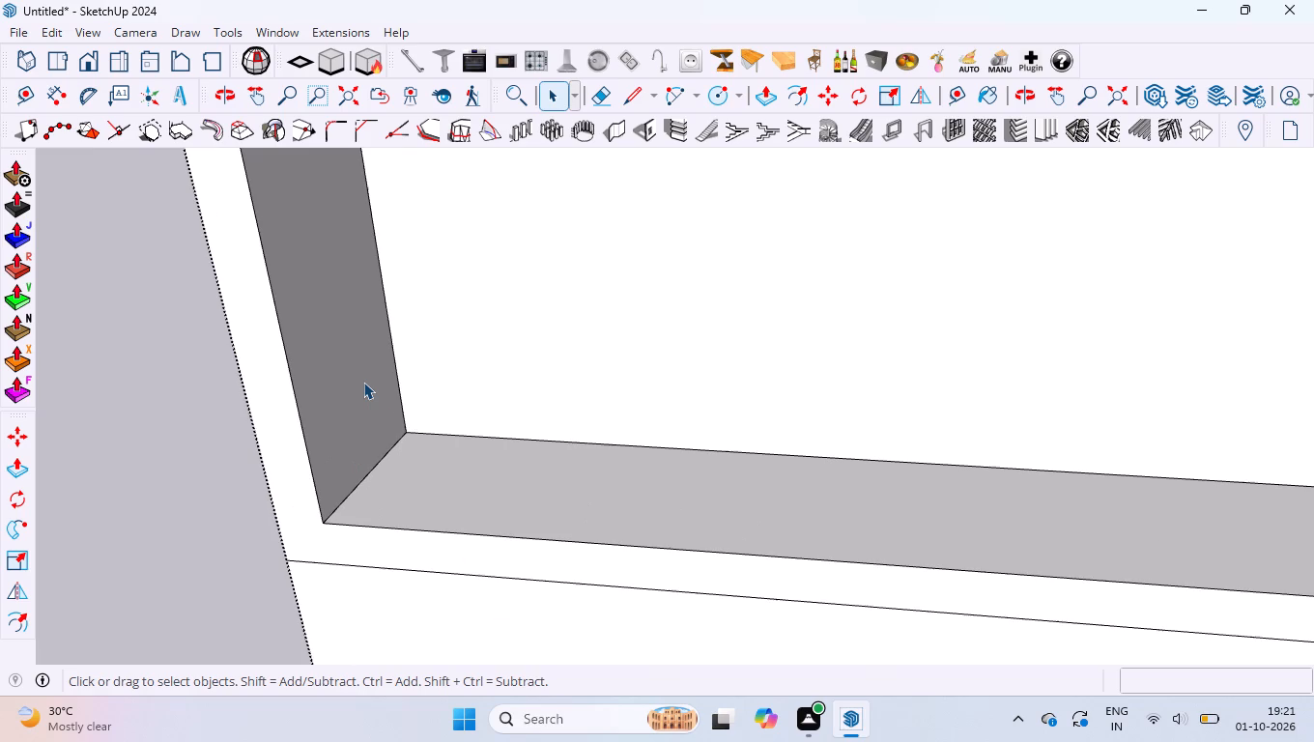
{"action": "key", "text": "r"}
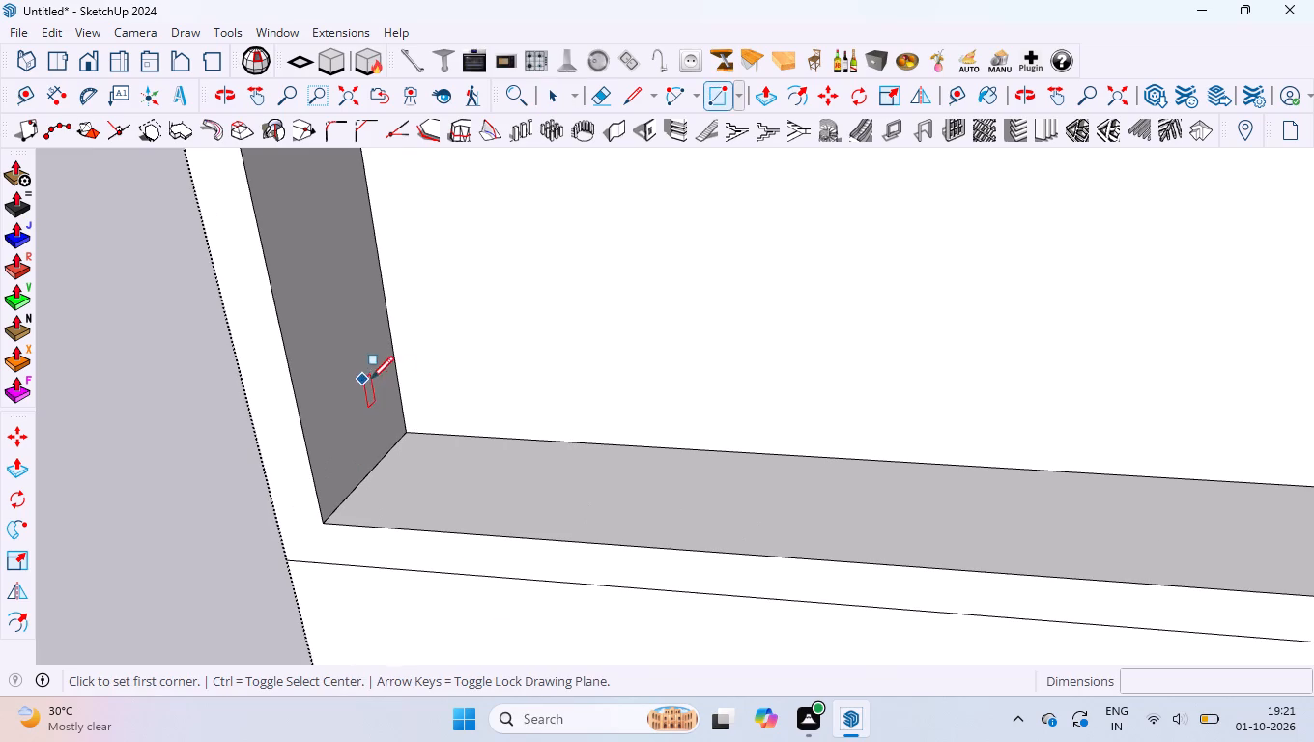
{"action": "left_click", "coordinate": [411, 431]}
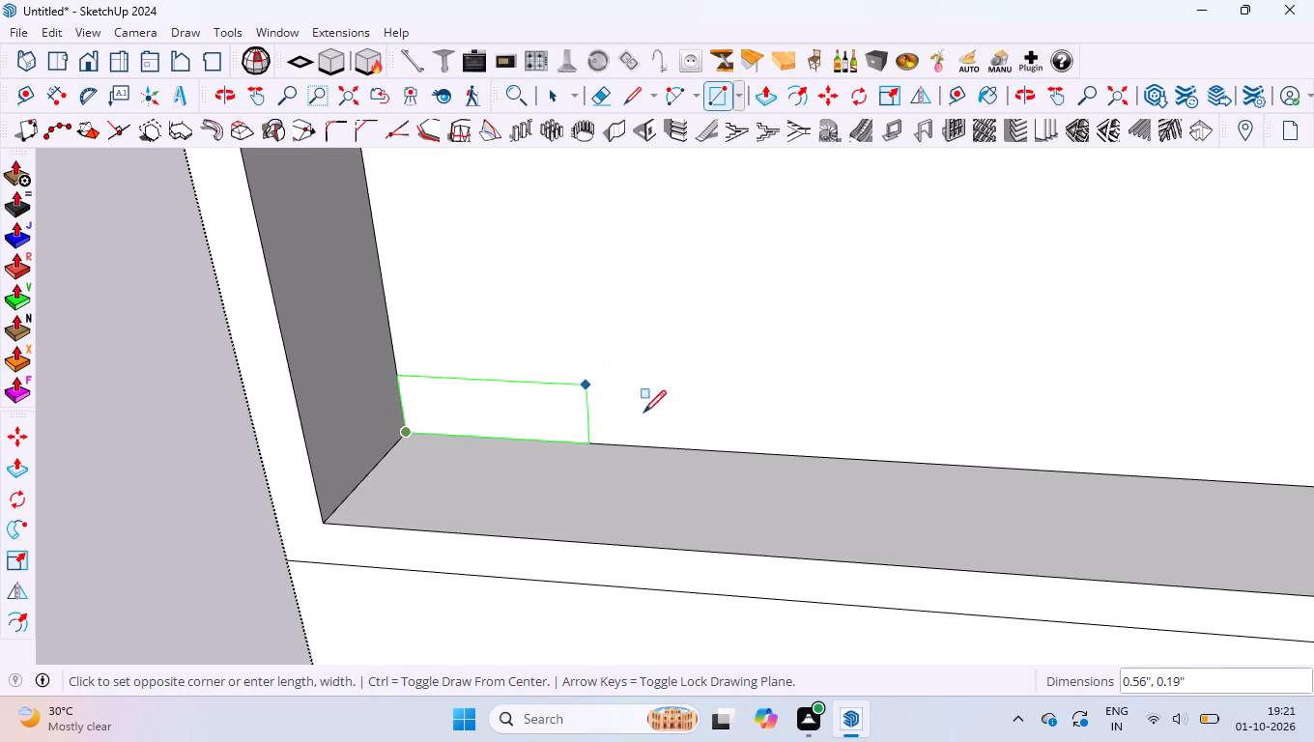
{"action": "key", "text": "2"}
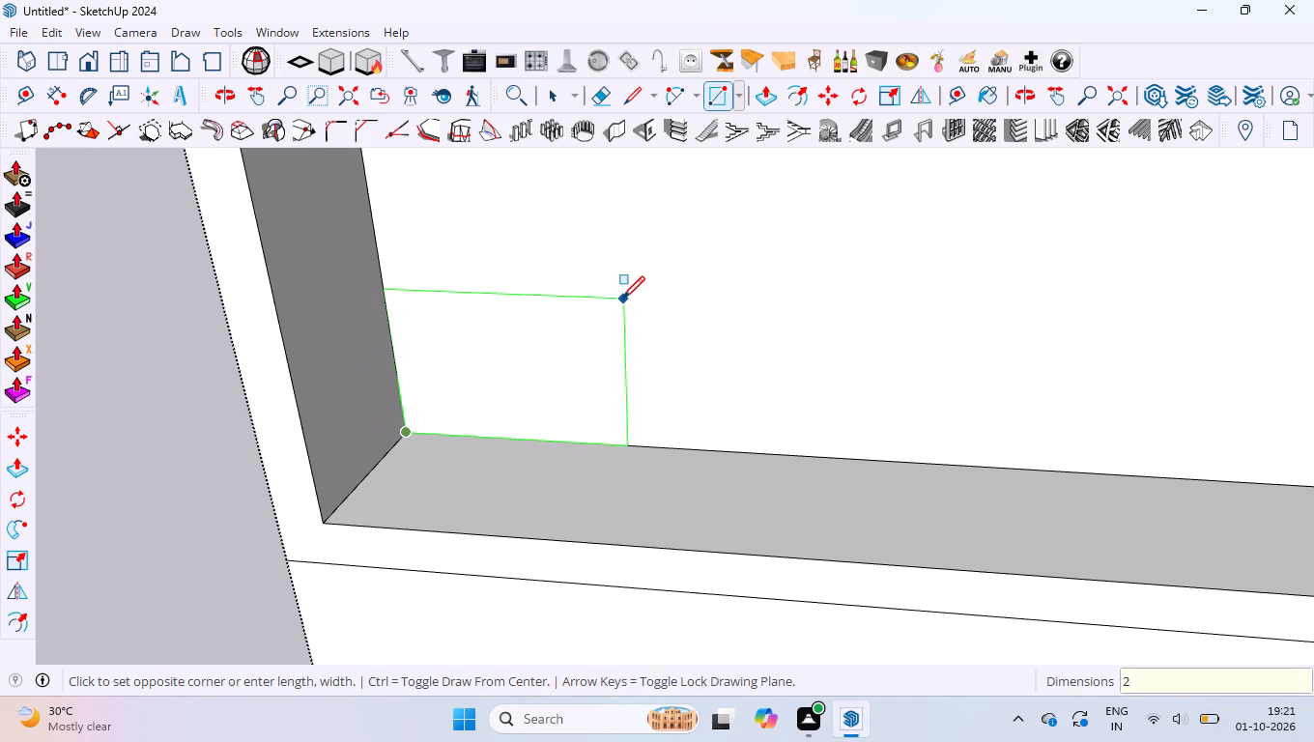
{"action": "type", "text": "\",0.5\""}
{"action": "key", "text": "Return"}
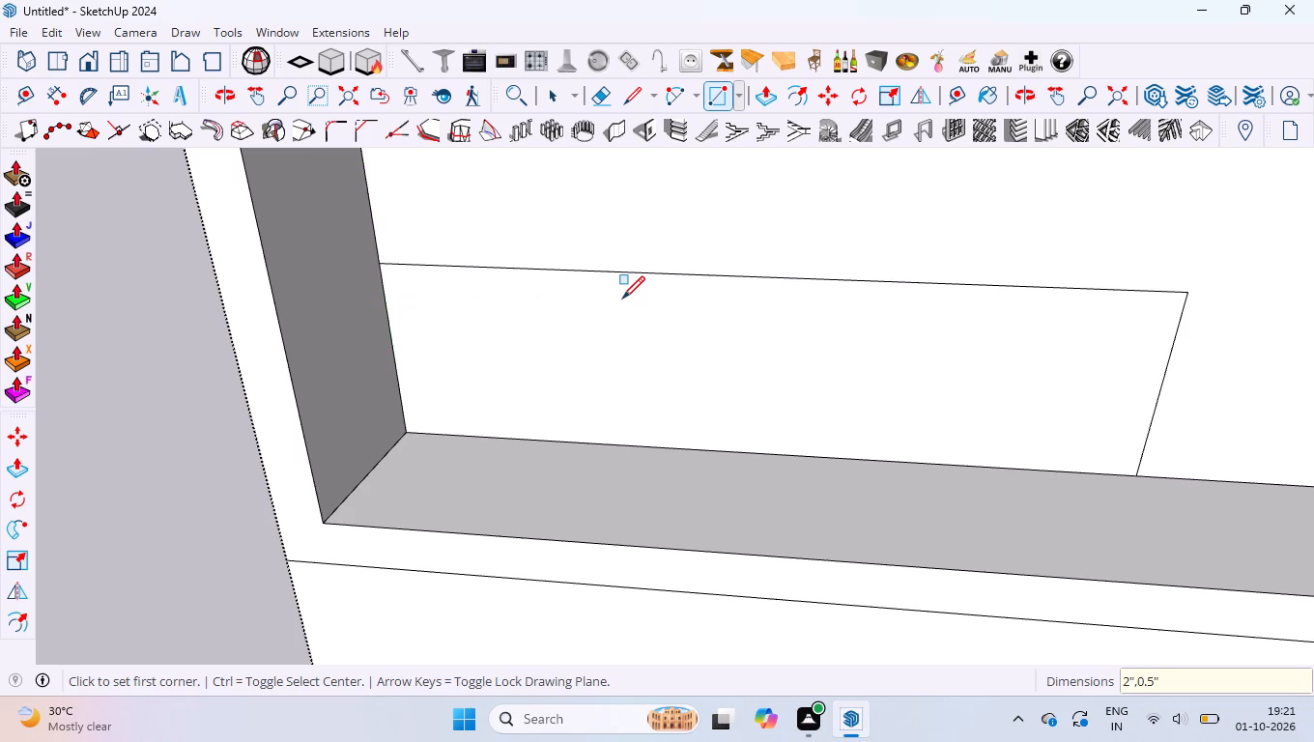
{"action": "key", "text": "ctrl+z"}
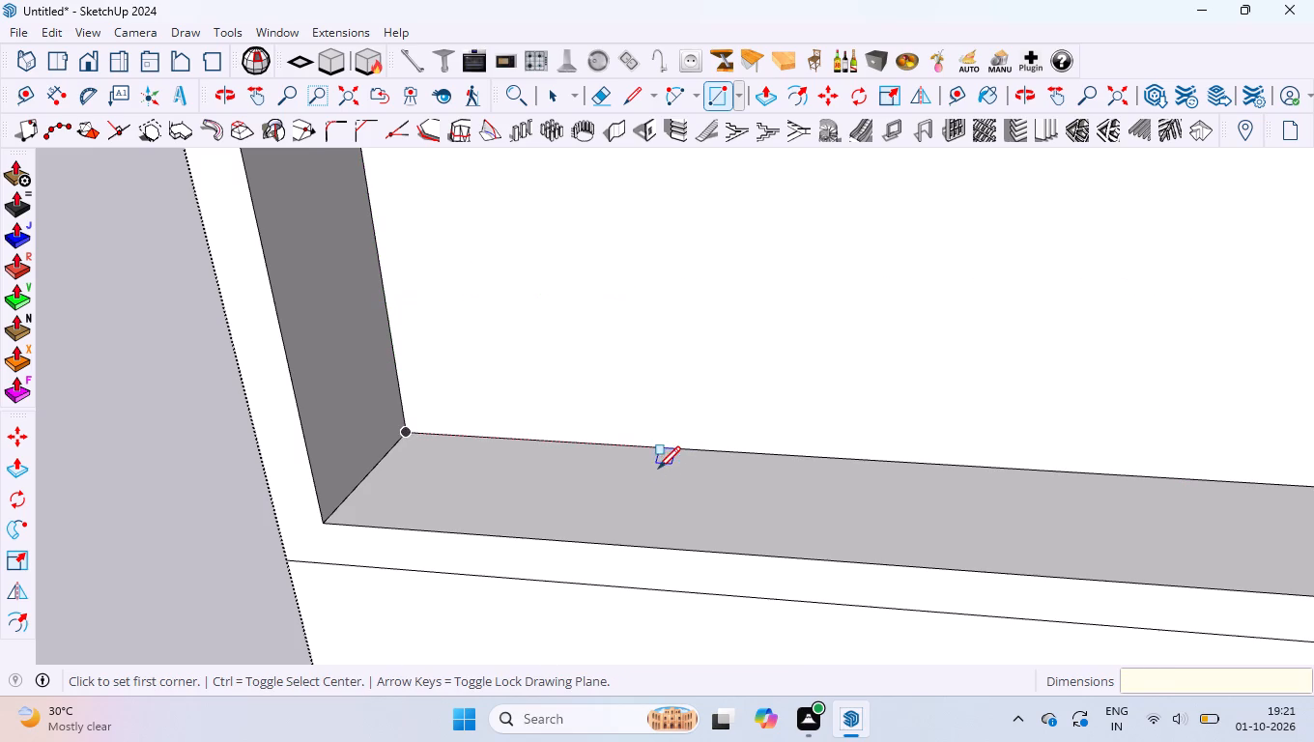
Draw a 2" by 48.93" rectangle on the upper handle-side panel's recess floor, along the full height of its outer side.
{"action": "left_click_drag", "start_coordinate": [405, 434], "coordinate": [408, 425]}
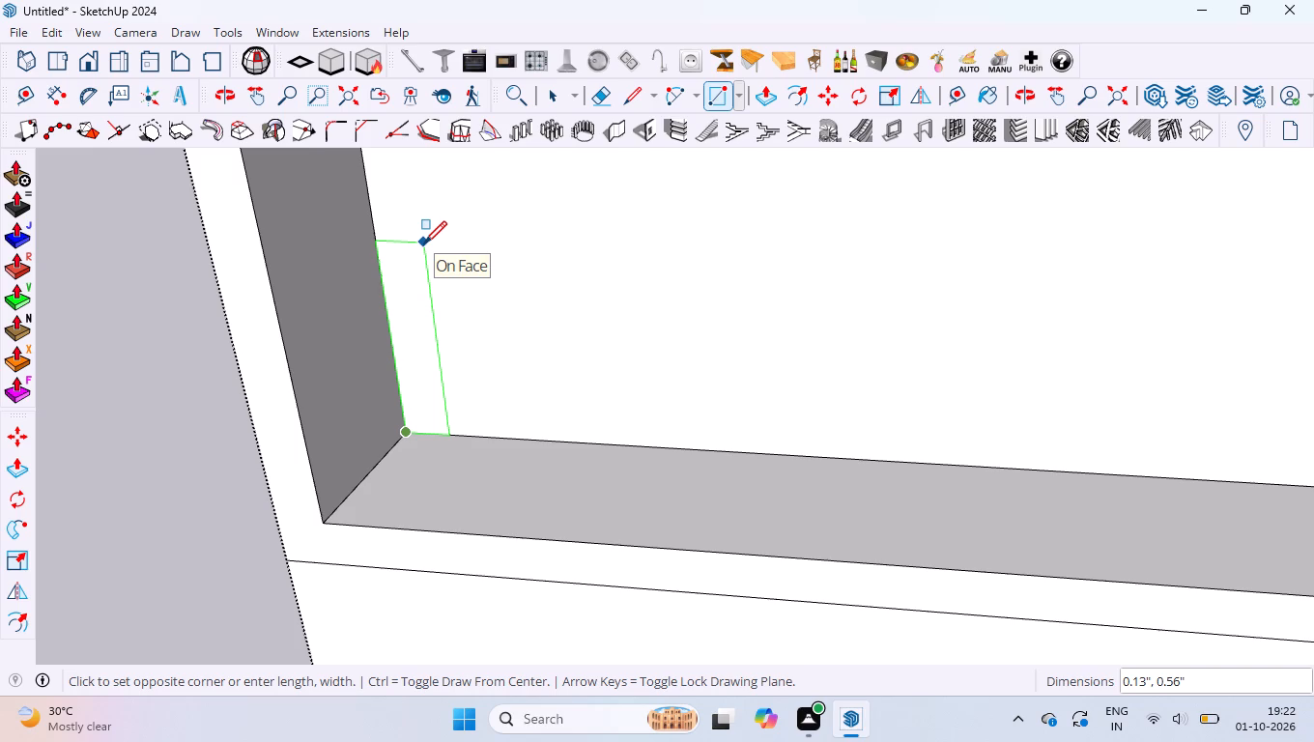
{"action": "scroll", "coordinate": [475, 239], "scroll_direction": "down", "scroll_amount": 20}
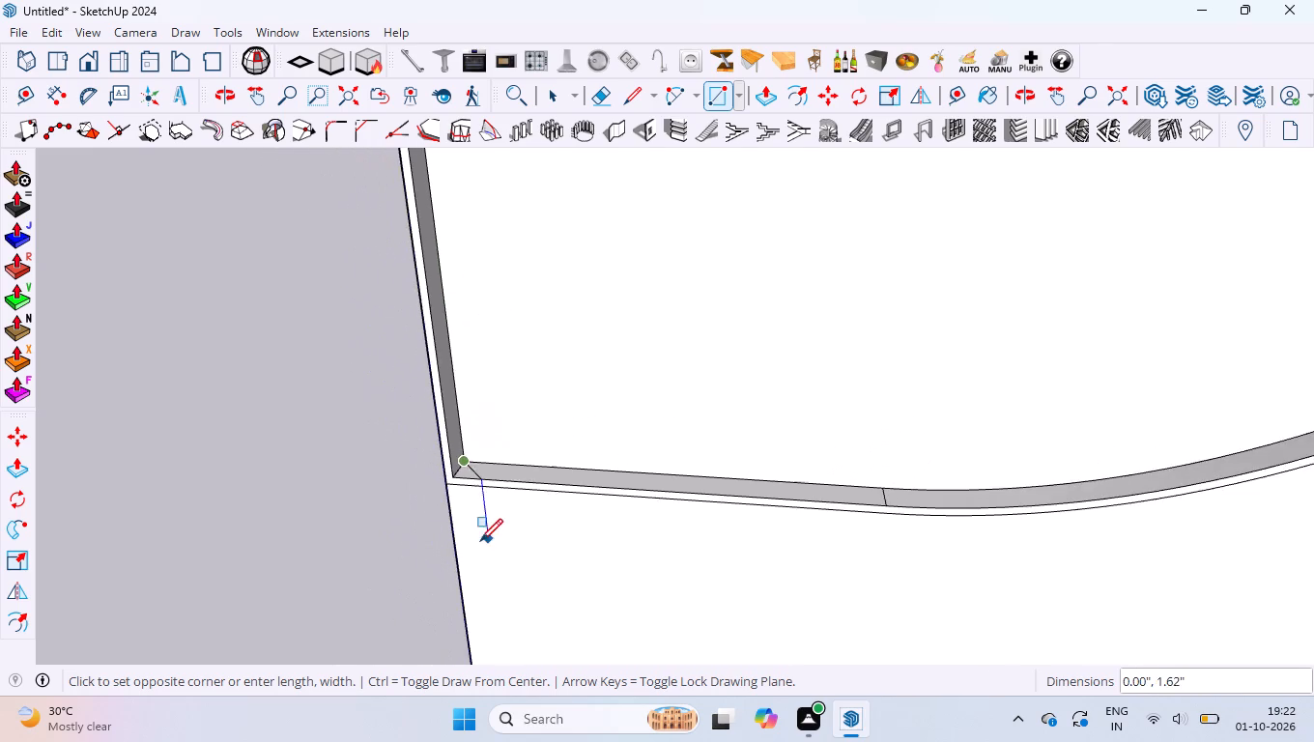
{"action": "scroll", "coordinate": [480, 541], "scroll_direction": "down", "scroll_amount": 20}
{"action": "scroll", "coordinate": [480, 541], "scroll_direction": "down", "scroll_amount": 12}
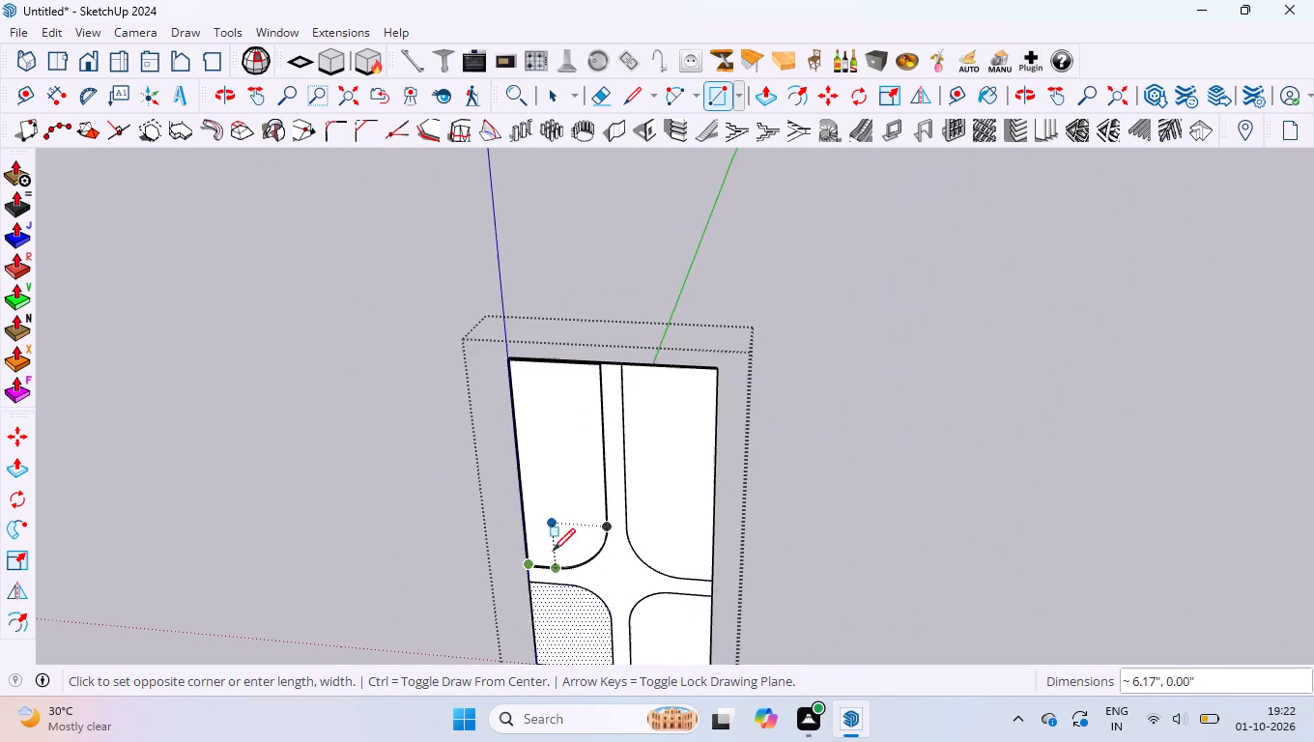
{"action": "scroll", "coordinate": [555, 461], "scroll_direction": "up", "scroll_amount": 14}
{"action": "scroll", "coordinate": [456, 190], "scroll_direction": "up", "scroll_amount": 8}
{"action": "middle_click_drag", "start_coordinate": [456, 191], "coordinate": [436, 121]}
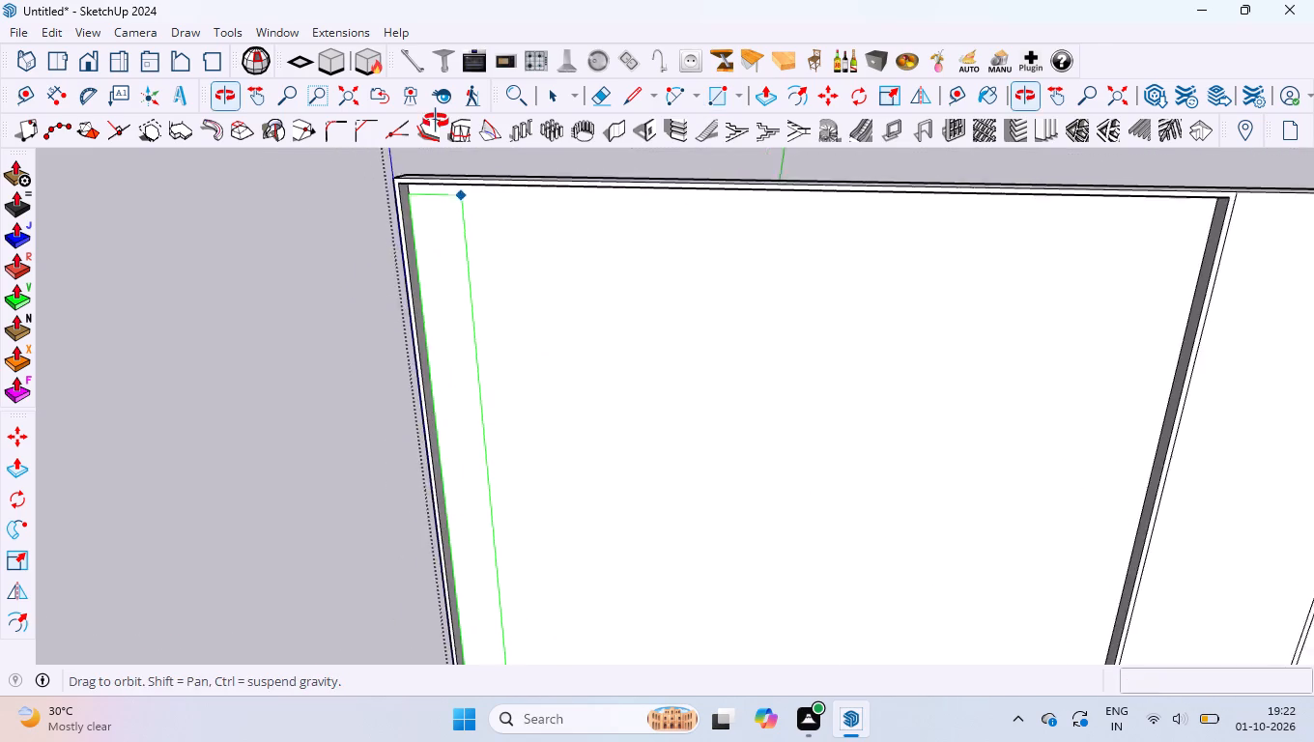
{"action": "middle_click_drag", "start_coordinate": [436, 121], "coordinate": [436, 119]}
{"action": "scroll", "coordinate": [446, 201], "scroll_direction": "up", "scroll_amount": 20}
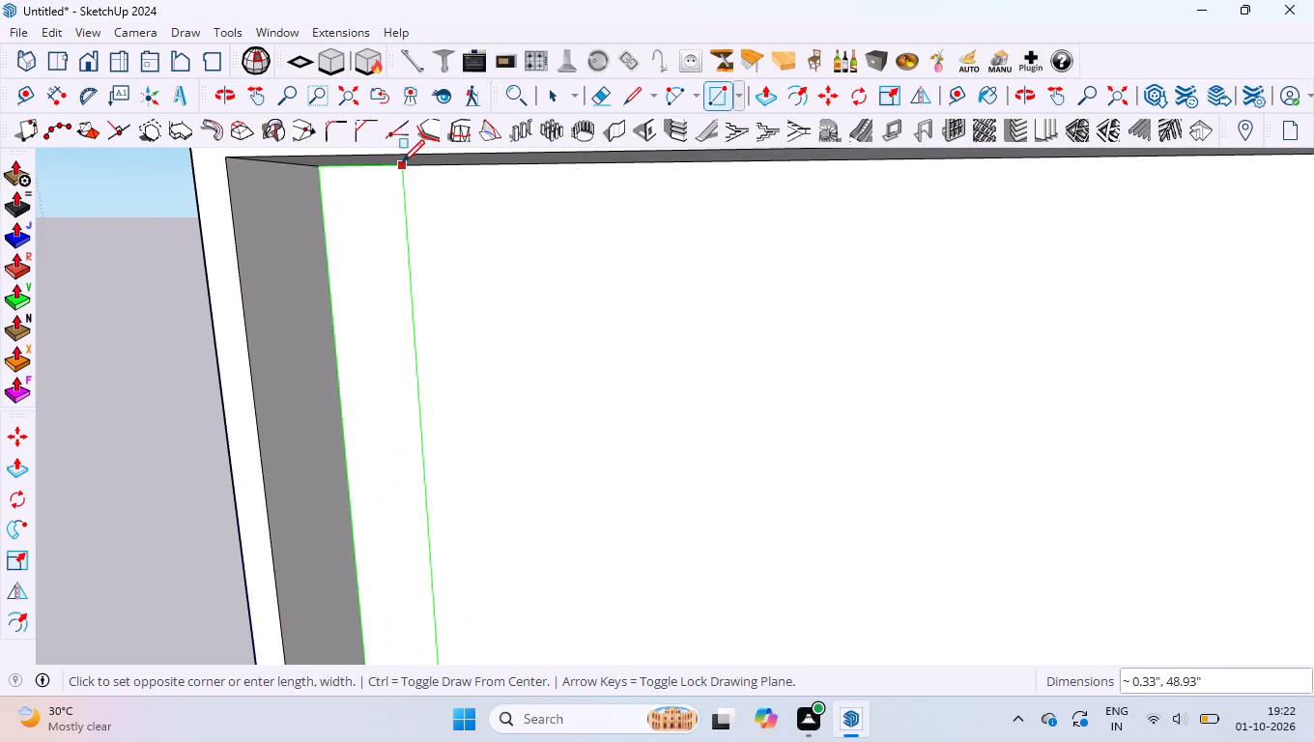
{"action": "type", "text": "2\""}
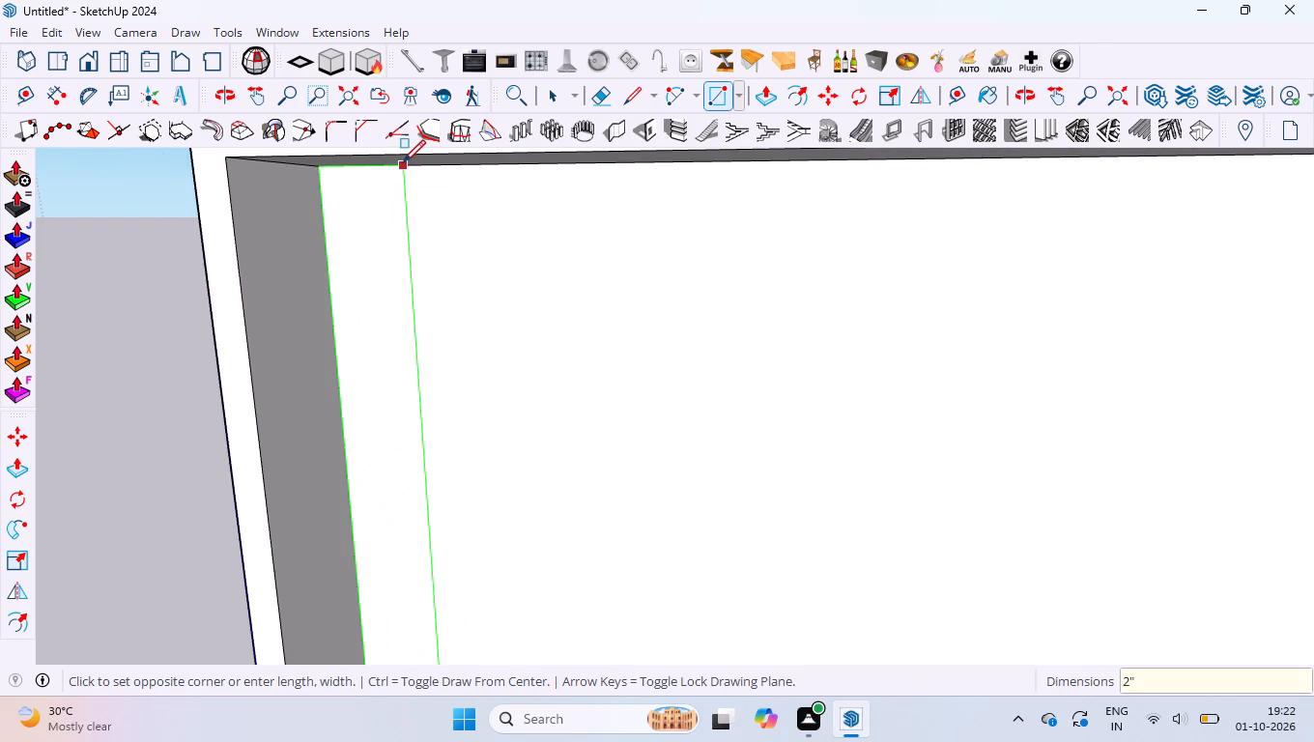
{"action": "type", "text": ",48"}
{"action": "key", "text": "period"}
{"action": "key", "text": "9"}
{"action": "key", "text": "3"}
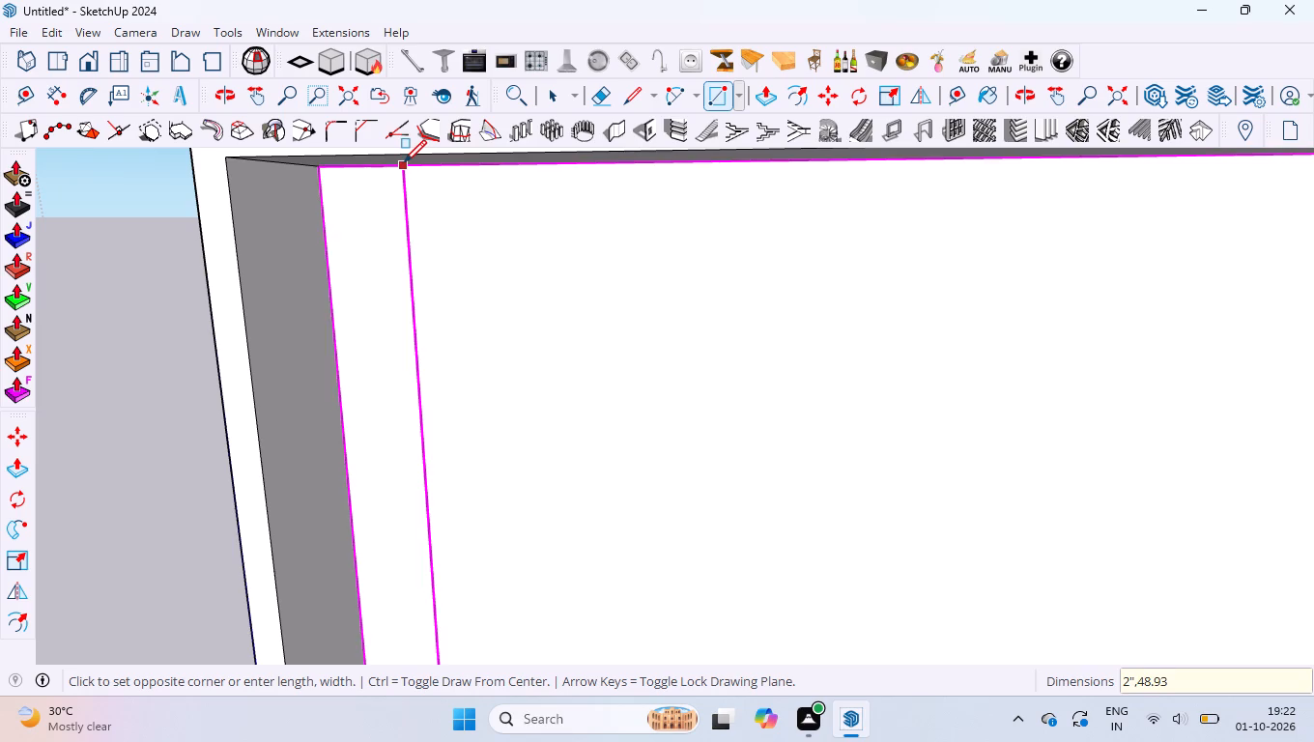
{"action": "key", "text": "shift+quotedbl"}
{"action": "key", "text": "Return"}
Push/Pull the 2" wide strip in the upper handle-side panel's recess outward by 0.5".
{"action": "scroll", "coordinate": [448, 226], "scroll_direction": "down", "scroll_amount": 2}
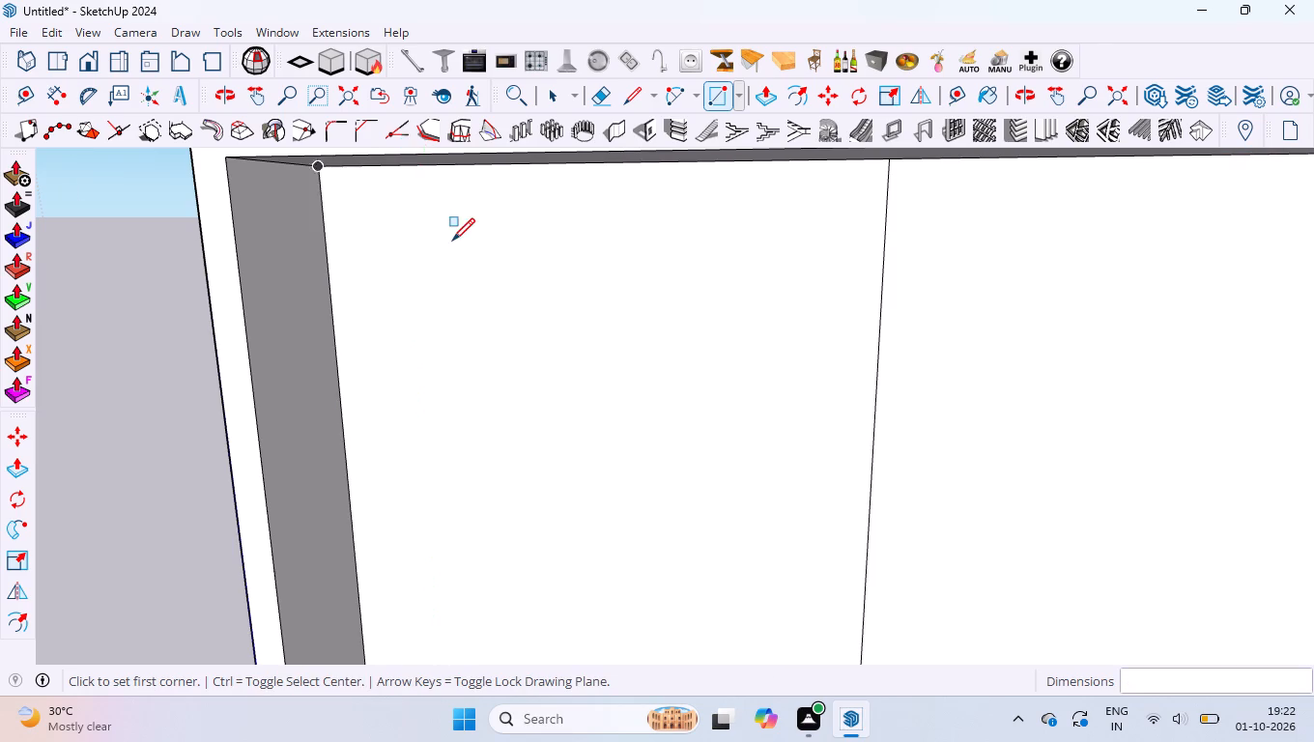
{"action": "scroll", "coordinate": [452, 241], "scroll_direction": "down", "scroll_amount": 20}
{"action": "scroll", "coordinate": [452, 241], "scroll_direction": "down", "scroll_amount": 7}
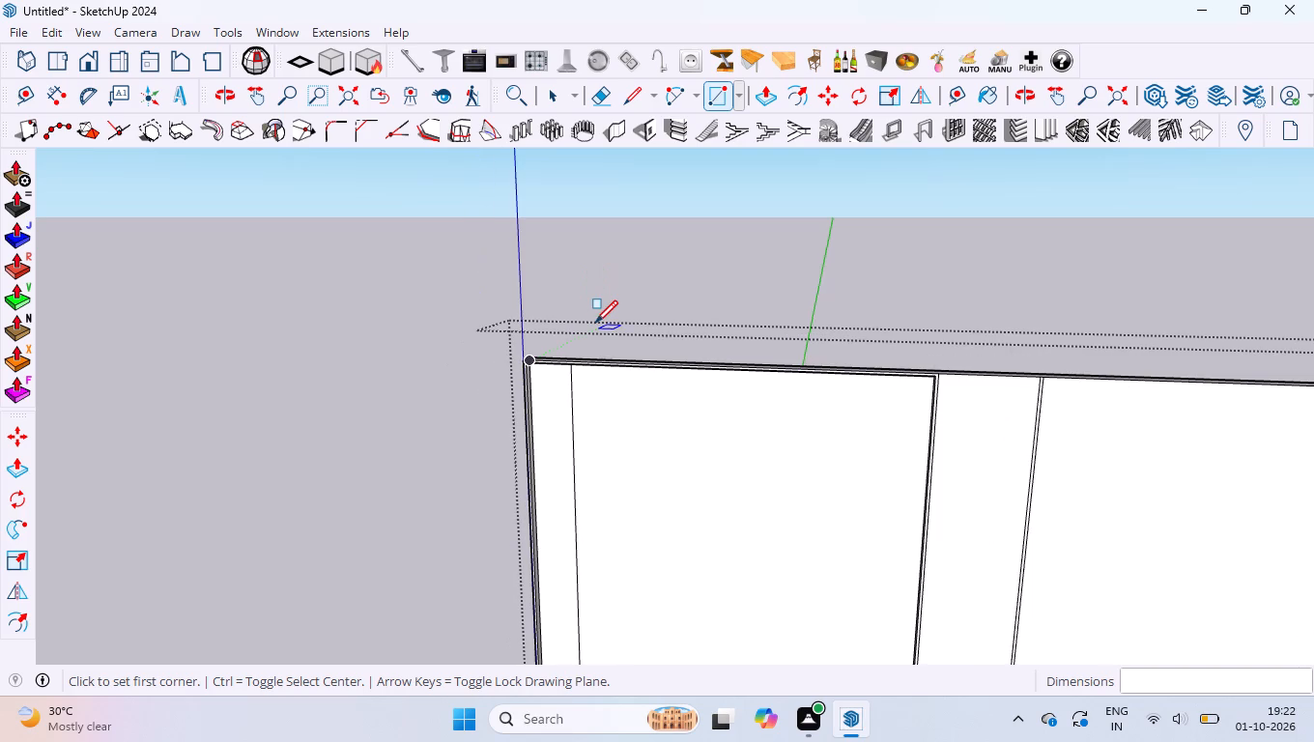
{"action": "scroll", "coordinate": [593, 324], "scroll_direction": "down", "scroll_amount": 10}
{"action": "scroll", "coordinate": [626, 479], "scroll_direction": "up", "scroll_amount": 9}
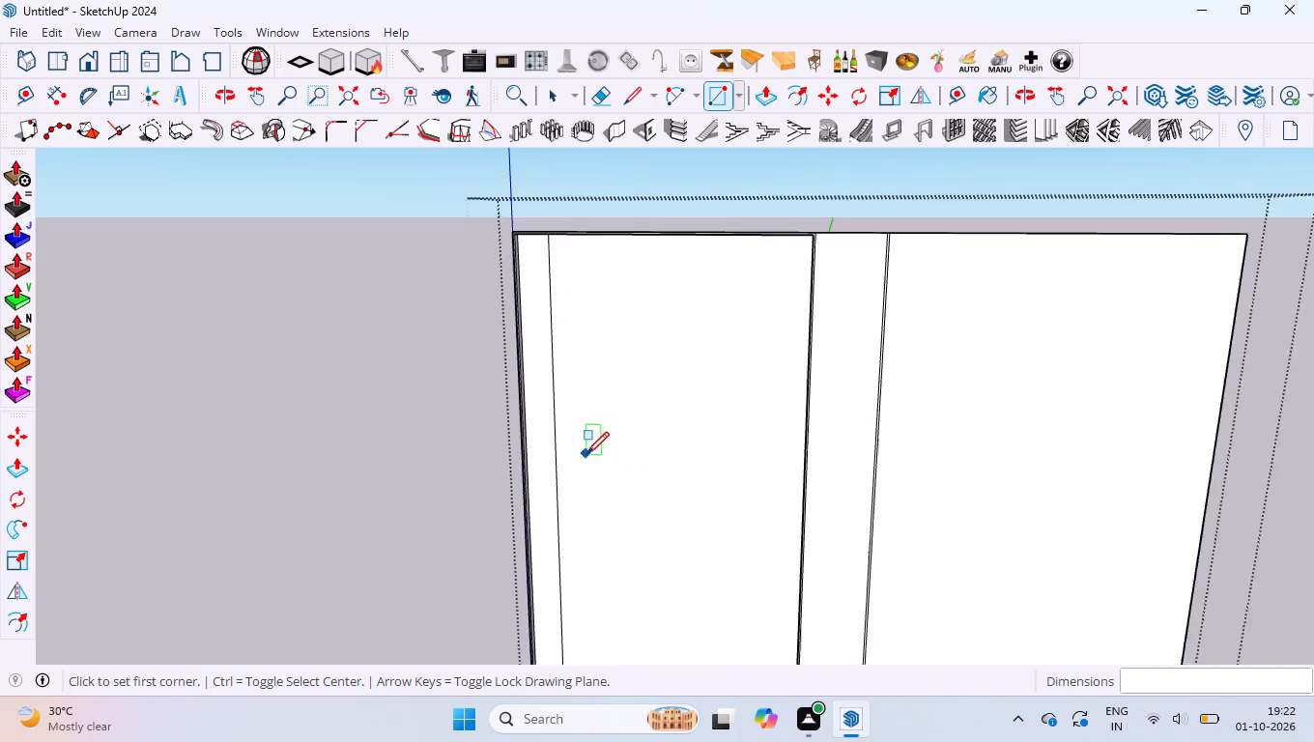
{"action": "key", "text": "space"}
{"action": "left_click", "coordinate": [522, 410]}
{"action": "key", "text": "p"}
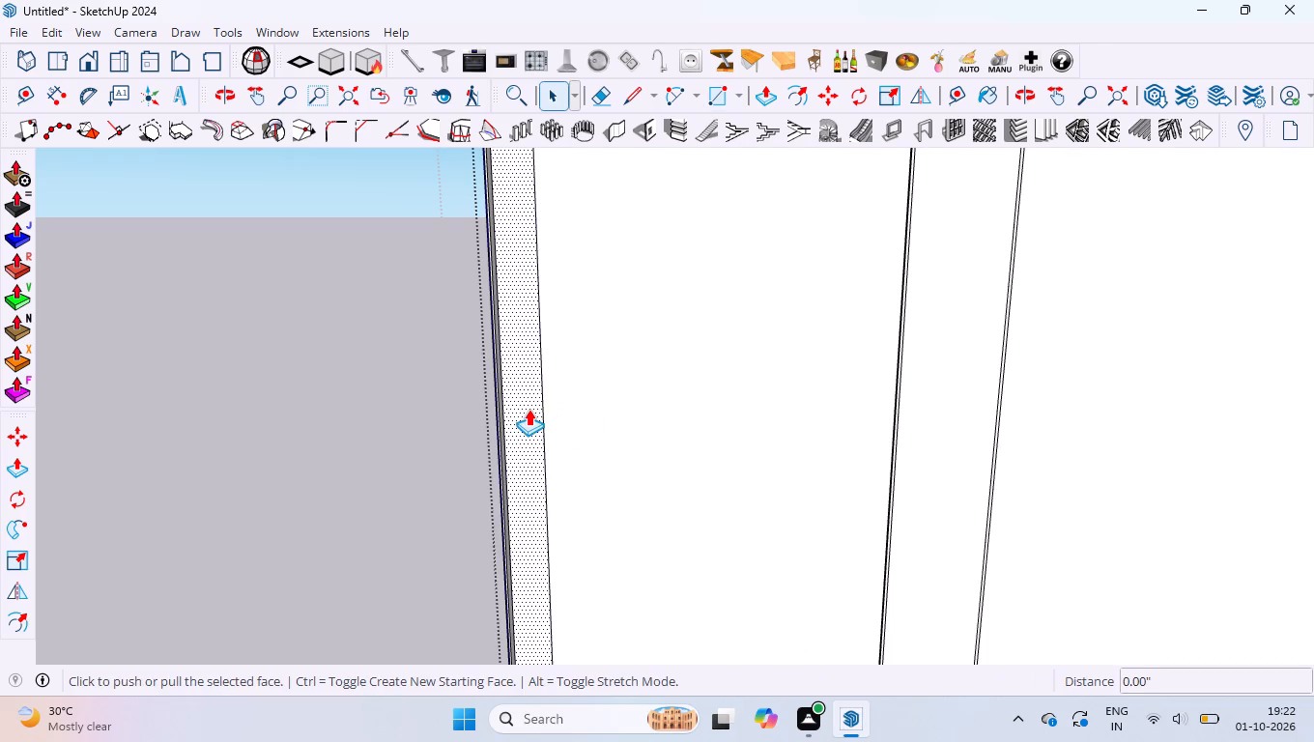
{"action": "scroll", "coordinate": [528, 408], "scroll_direction": "up", "scroll_amount": 7}
{"action": "left_click", "coordinate": [539, 400]}
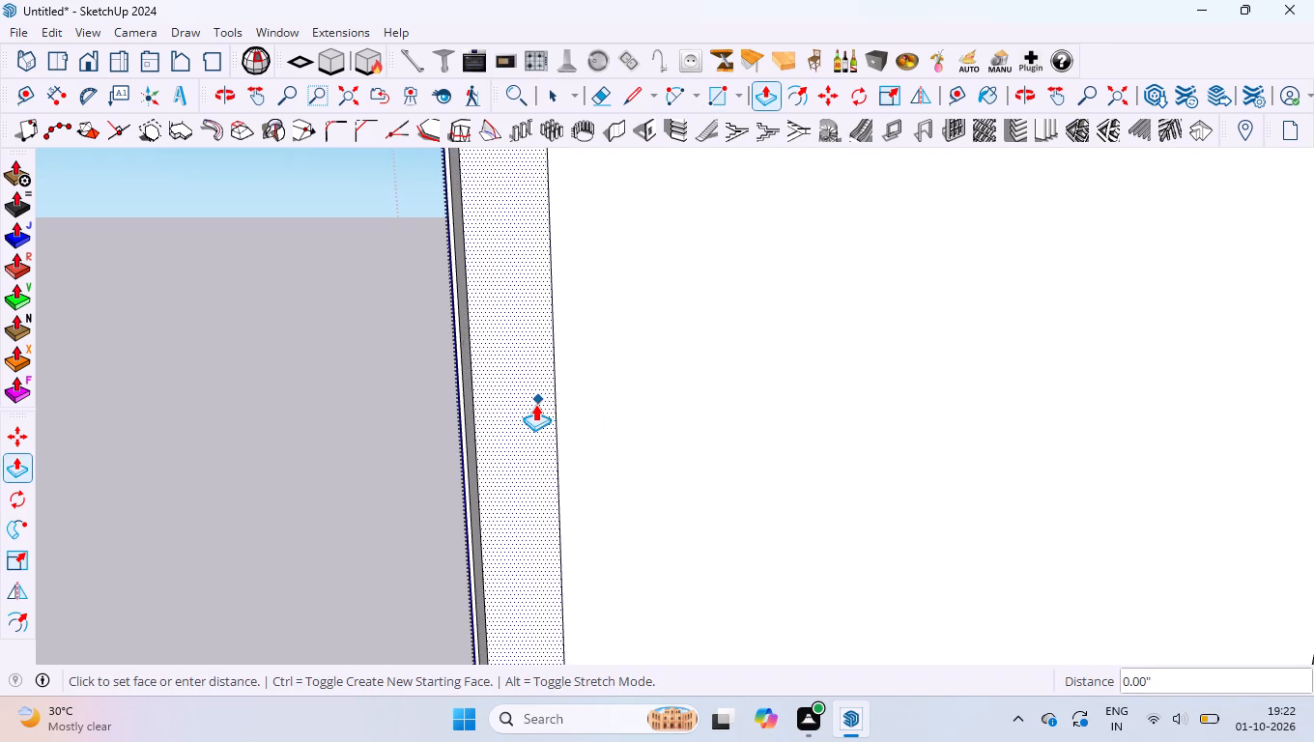
{"action": "type", "text": "0.5\""}
{"action": "key", "text": "Return"}
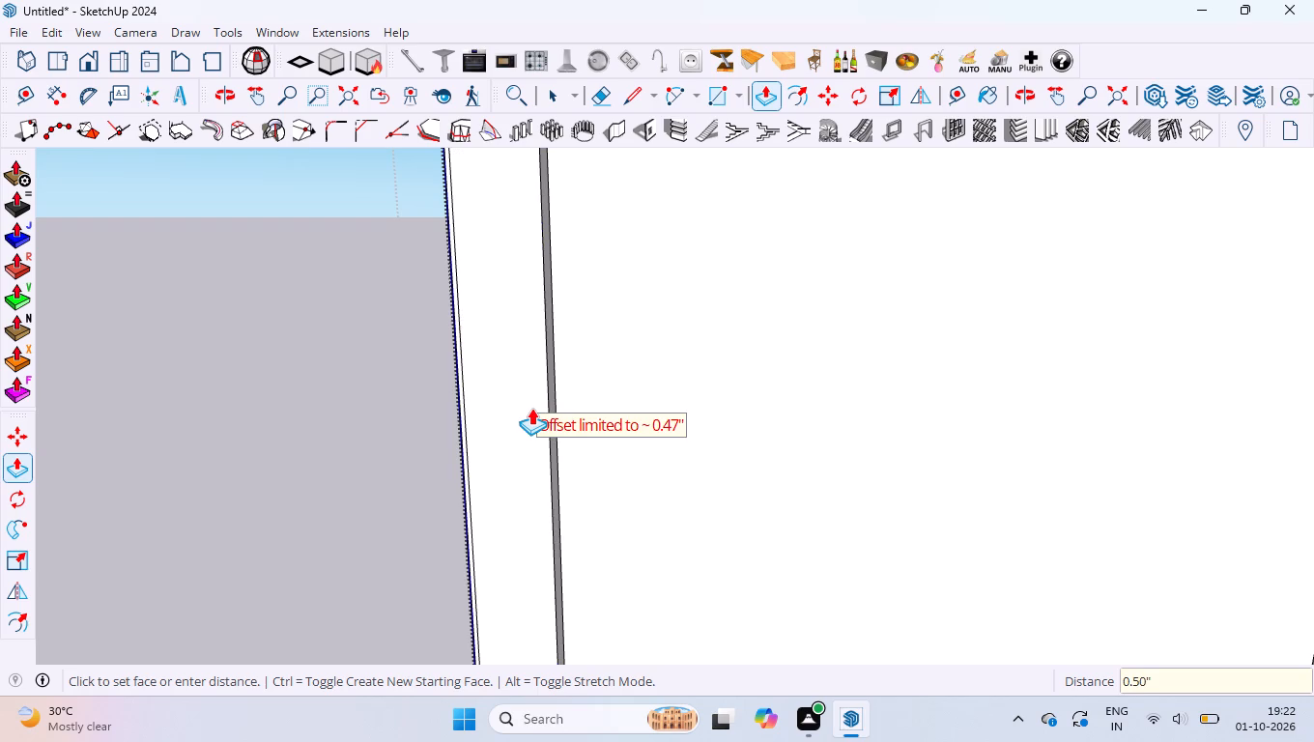
Push/Pull the raised 2" strip in the upper handle-side panel back inward by 0.2".
{"action": "scroll", "coordinate": [531, 408], "scroll_direction": "up", "scroll_amount": 9}
{"action": "middle_click_drag", "start_coordinate": [531, 408], "coordinate": [414, 441]}
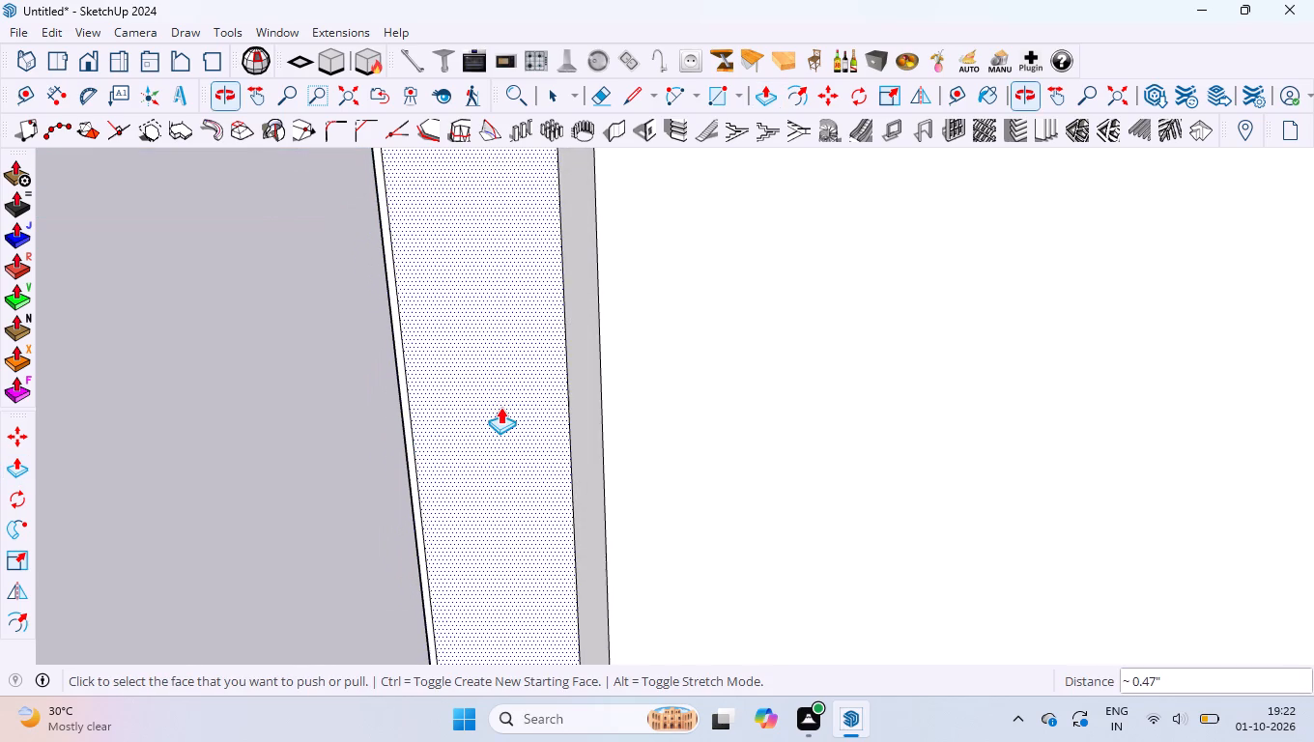
{"action": "scroll", "coordinate": [497, 391], "scroll_direction": "up", "scroll_amount": 1}
{"action": "left_click", "coordinate": [498, 395]}
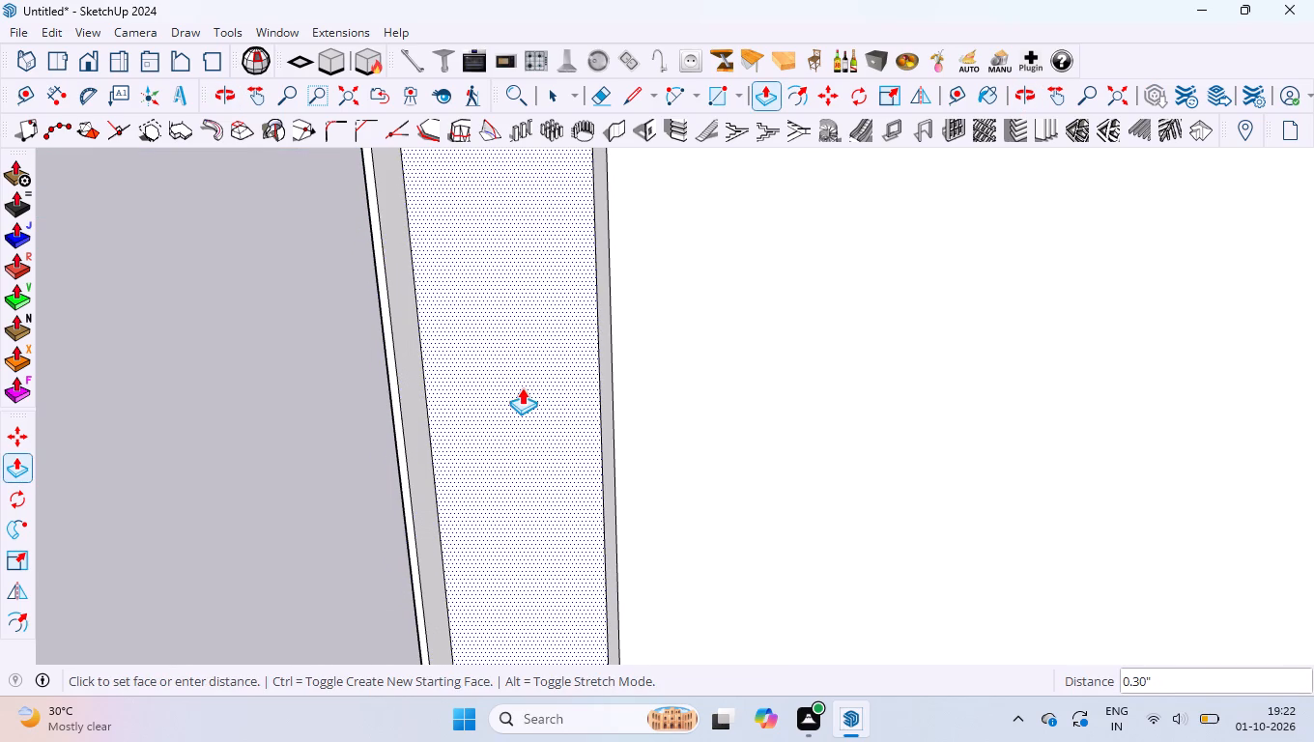
{"action": "type", "text": "0.2\""}
{"action": "key", "text": "Return"}
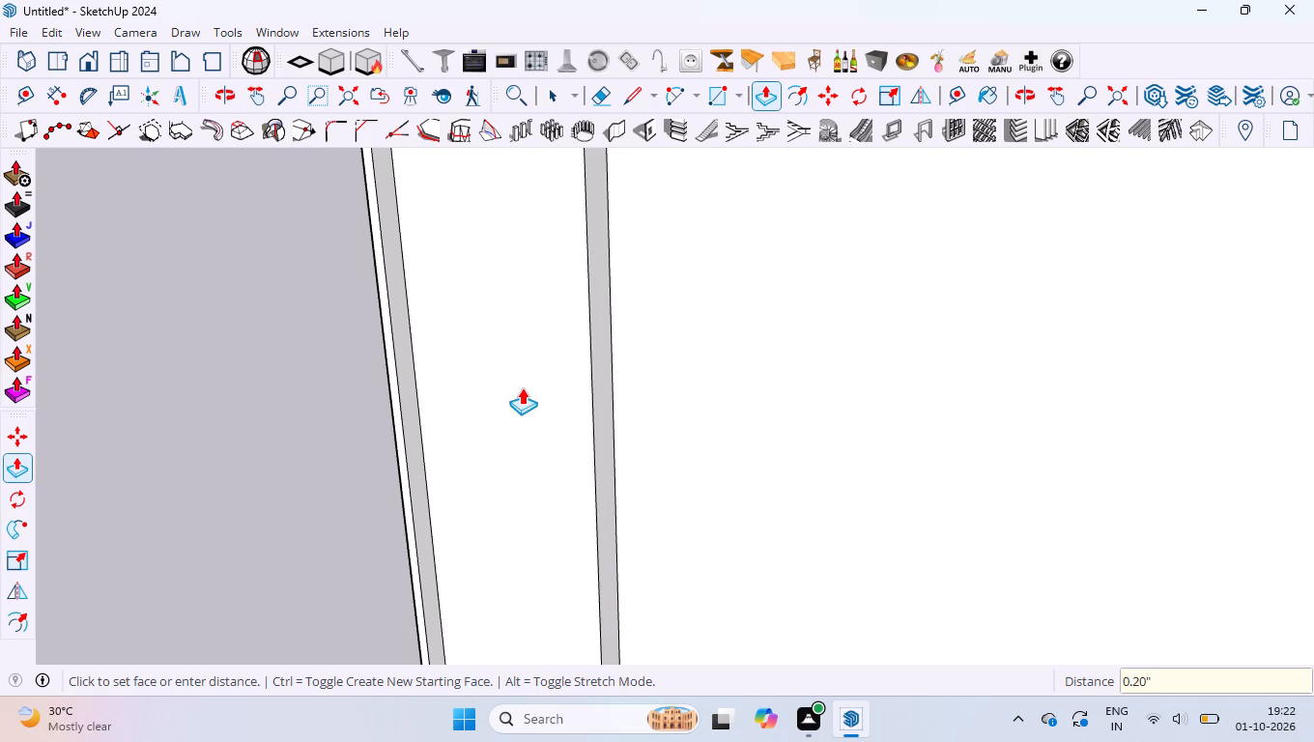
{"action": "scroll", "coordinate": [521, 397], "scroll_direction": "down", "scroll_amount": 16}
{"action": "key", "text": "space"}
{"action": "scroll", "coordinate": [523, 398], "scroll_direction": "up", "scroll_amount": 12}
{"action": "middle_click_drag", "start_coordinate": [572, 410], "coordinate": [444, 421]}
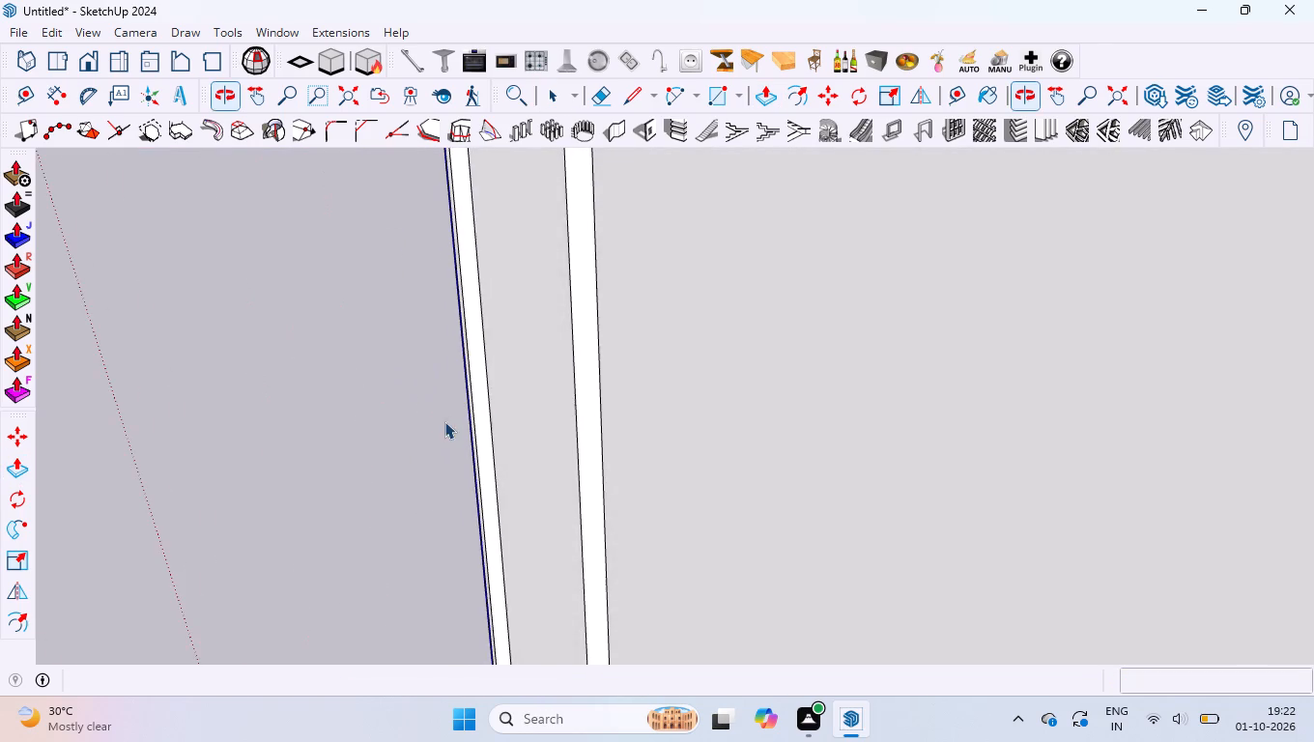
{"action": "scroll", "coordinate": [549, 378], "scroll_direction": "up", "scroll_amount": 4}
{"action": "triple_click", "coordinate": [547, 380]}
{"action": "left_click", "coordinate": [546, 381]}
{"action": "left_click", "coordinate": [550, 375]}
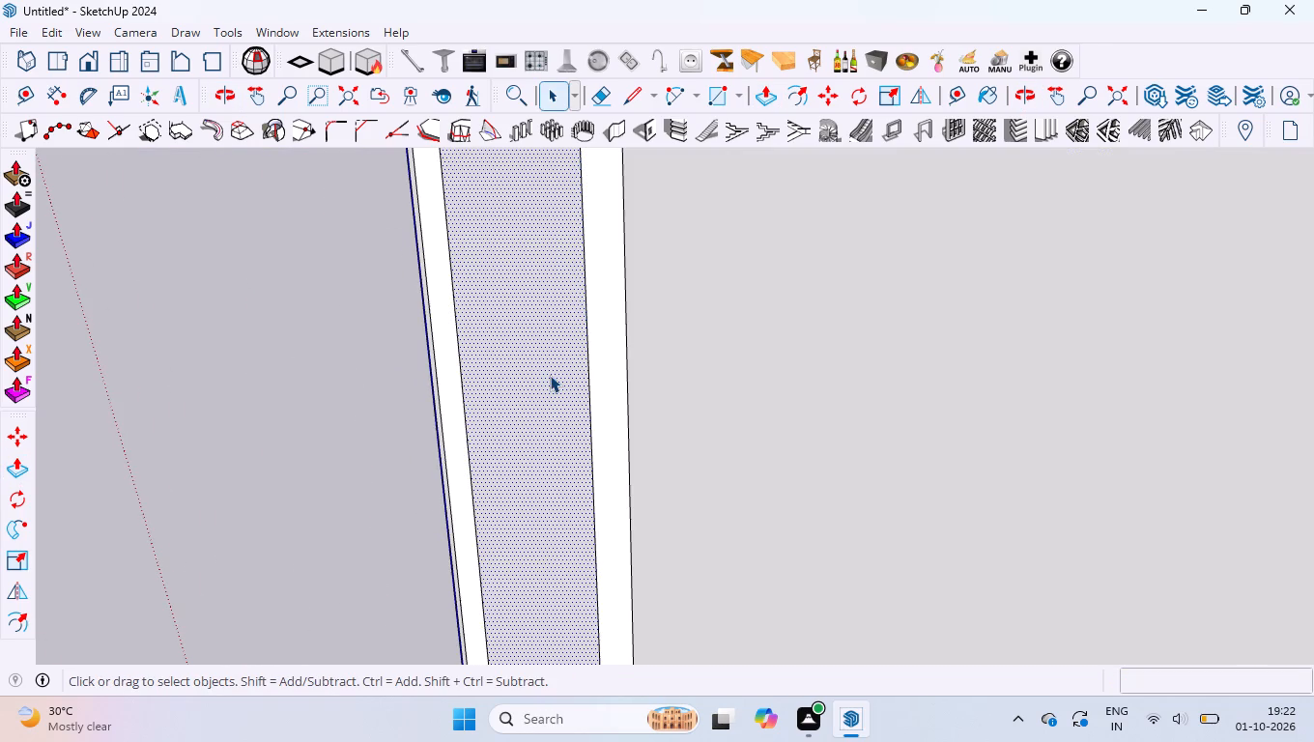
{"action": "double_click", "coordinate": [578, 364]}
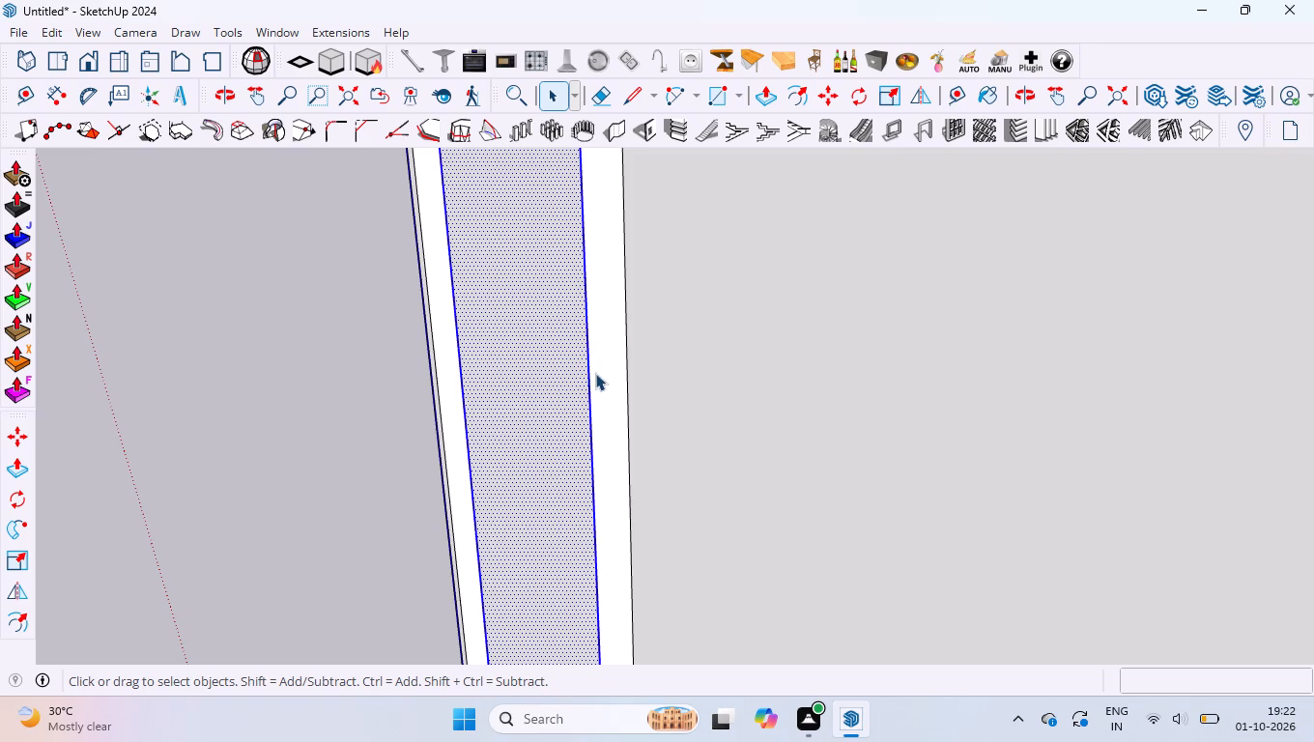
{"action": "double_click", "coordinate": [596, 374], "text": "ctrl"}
Erase the leftover edge crossing the underside of the recess's top wall at the upper end of the raised strip.
{"action": "scroll", "coordinate": [589, 386], "scroll_direction": "down", "scroll_amount": 10}
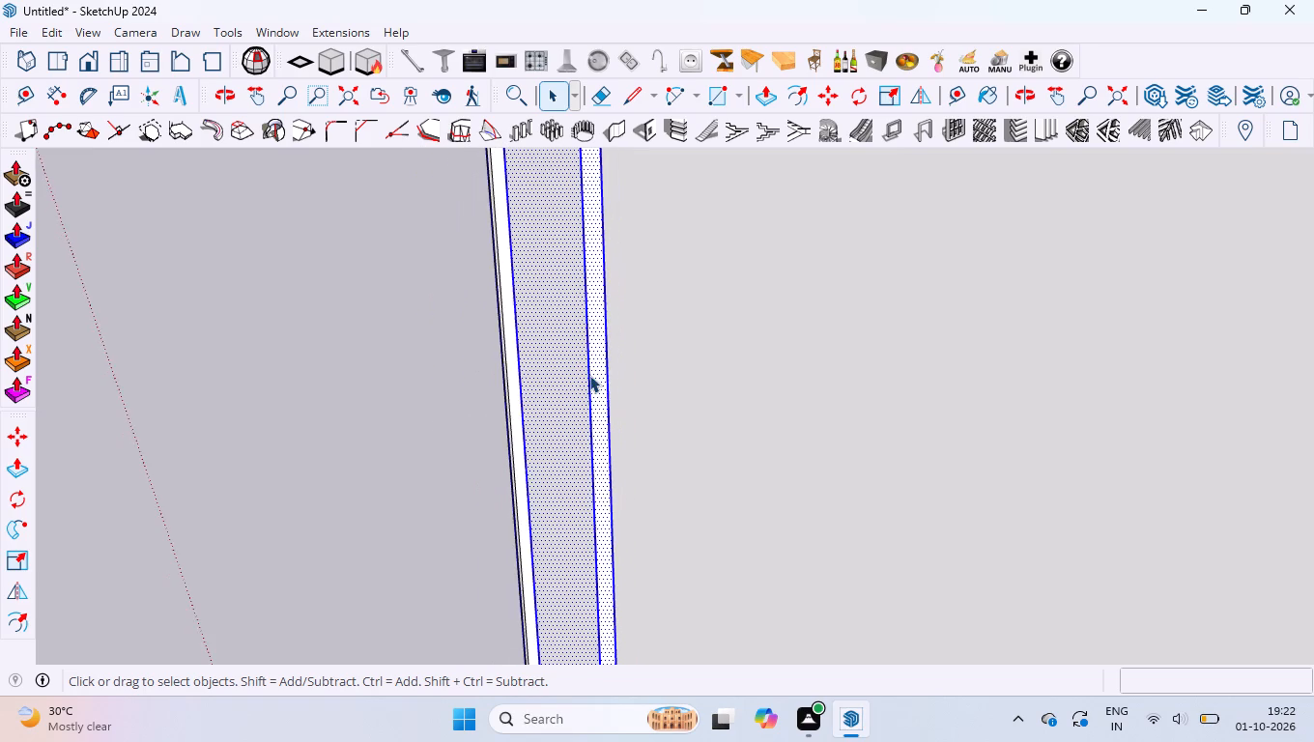
{"action": "scroll", "coordinate": [589, 375], "scroll_direction": "down", "scroll_amount": 18}
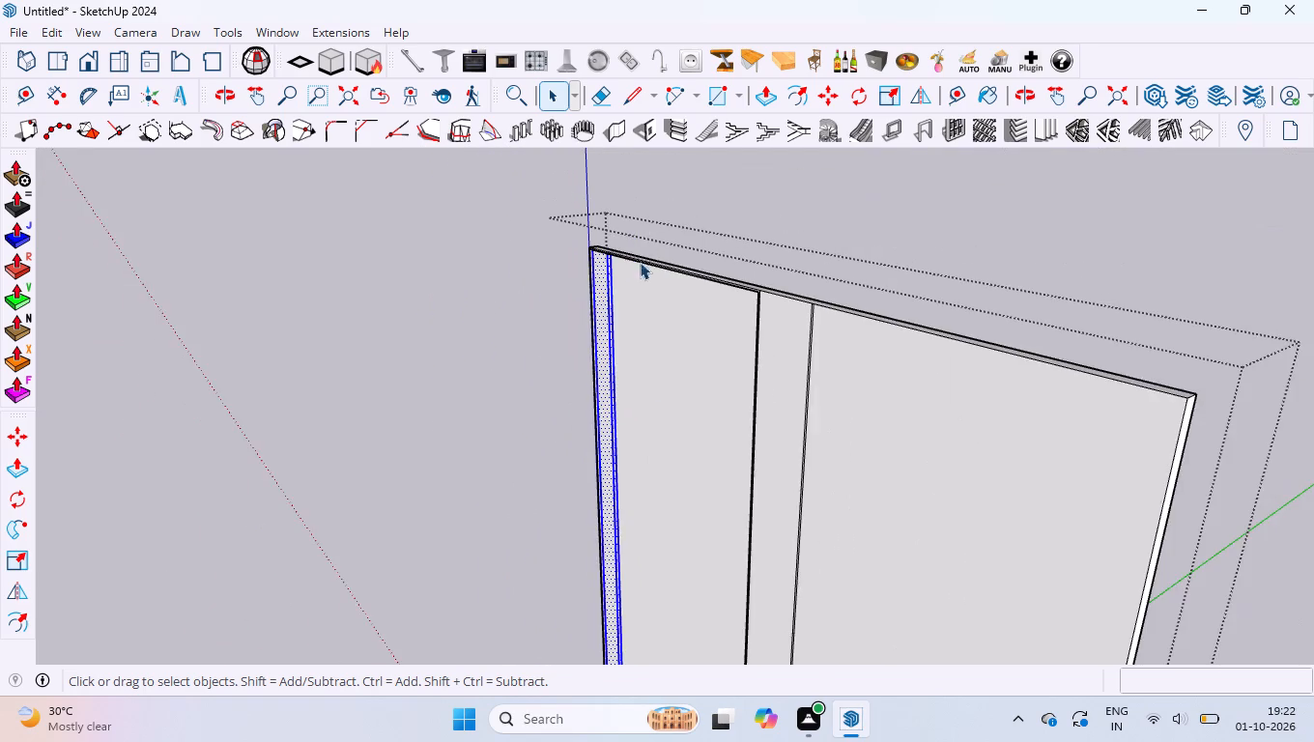
{"action": "scroll", "coordinate": [628, 243], "scroll_direction": "up", "scroll_amount": 6}
{"action": "middle_click_drag", "start_coordinate": [619, 262], "coordinate": [592, 206]}
{"action": "scroll", "coordinate": [553, 284], "scroll_direction": "up", "scroll_amount": 12}
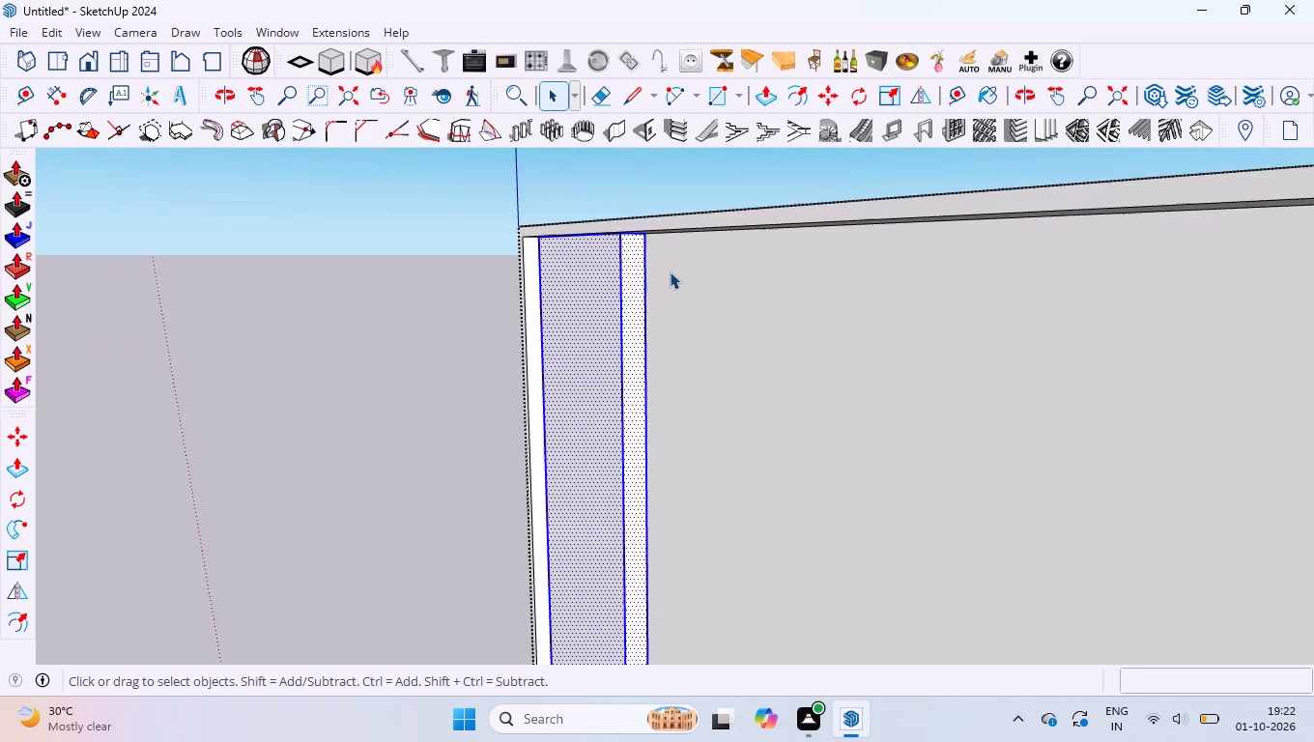
{"action": "scroll", "coordinate": [670, 271], "scroll_direction": "up", "scroll_amount": 8}
{"action": "middle_click_drag", "start_coordinate": [652, 242], "coordinate": [642, 176]}
{"action": "scroll", "coordinate": [636, 178], "scroll_direction": "up", "scroll_amount": 3}
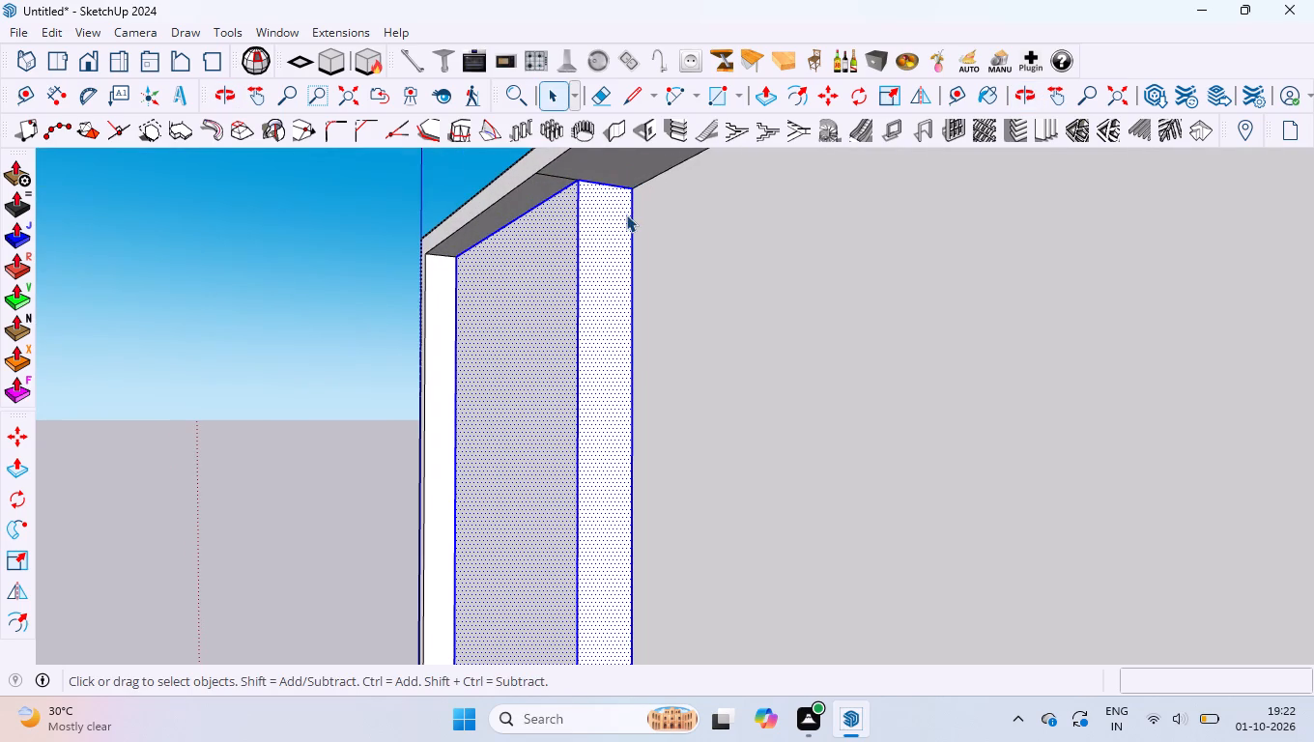
{"action": "key", "text": "e"}
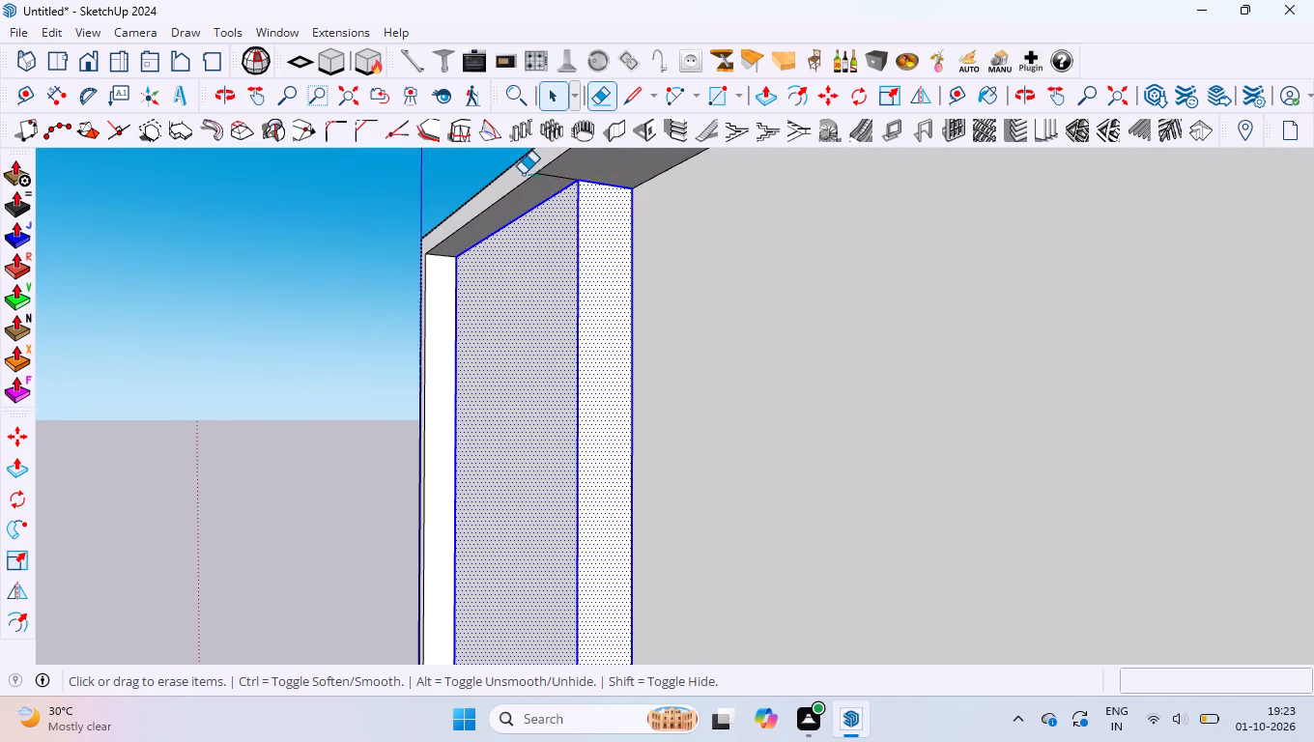
{"action": "scroll", "coordinate": [546, 173], "scroll_direction": "up", "scroll_amount": 12}
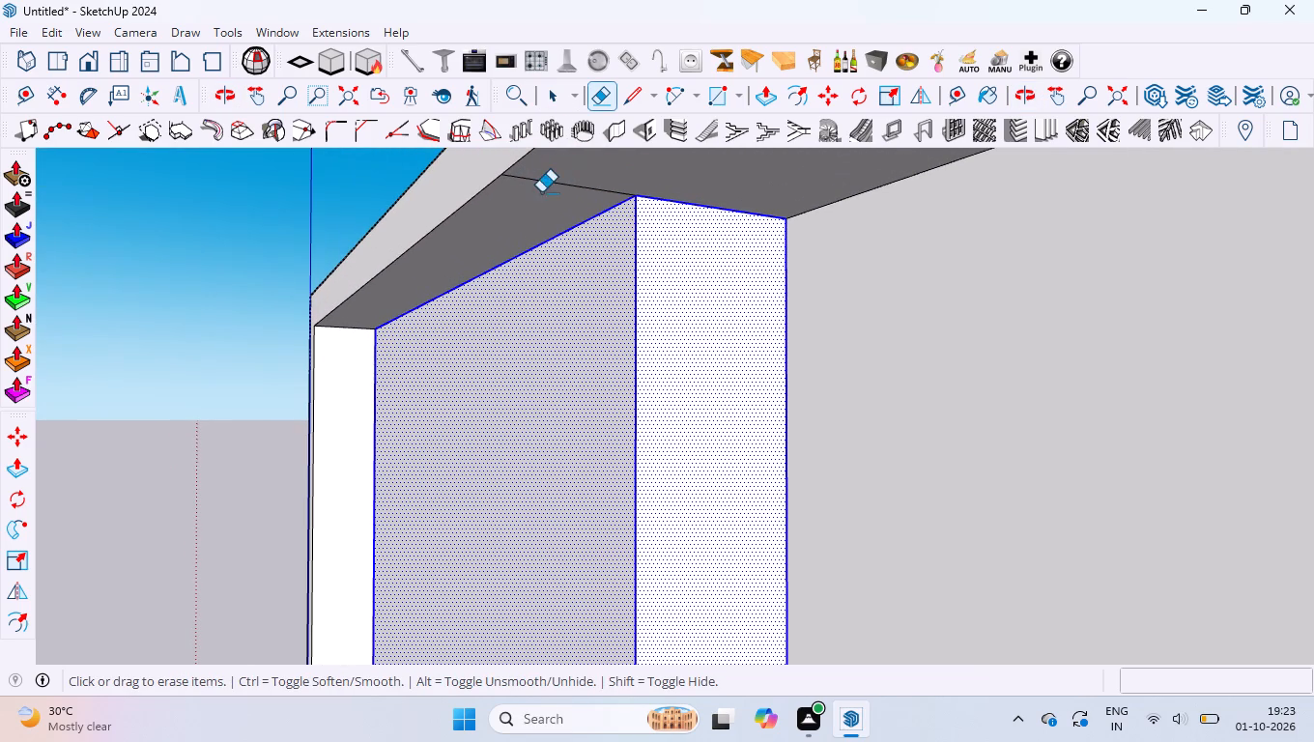
{"action": "left_click_drag", "start_coordinate": [541, 192], "coordinate": [561, 170]}
{"action": "key", "text": "space"}
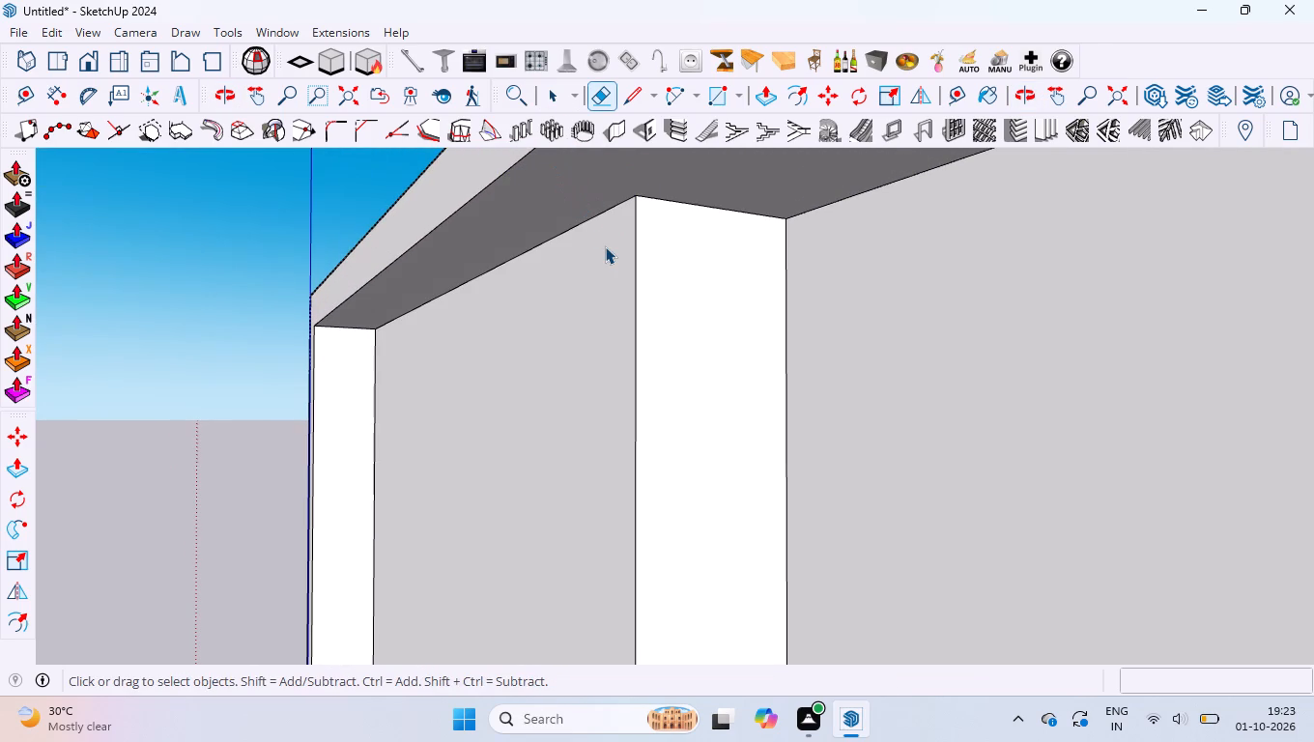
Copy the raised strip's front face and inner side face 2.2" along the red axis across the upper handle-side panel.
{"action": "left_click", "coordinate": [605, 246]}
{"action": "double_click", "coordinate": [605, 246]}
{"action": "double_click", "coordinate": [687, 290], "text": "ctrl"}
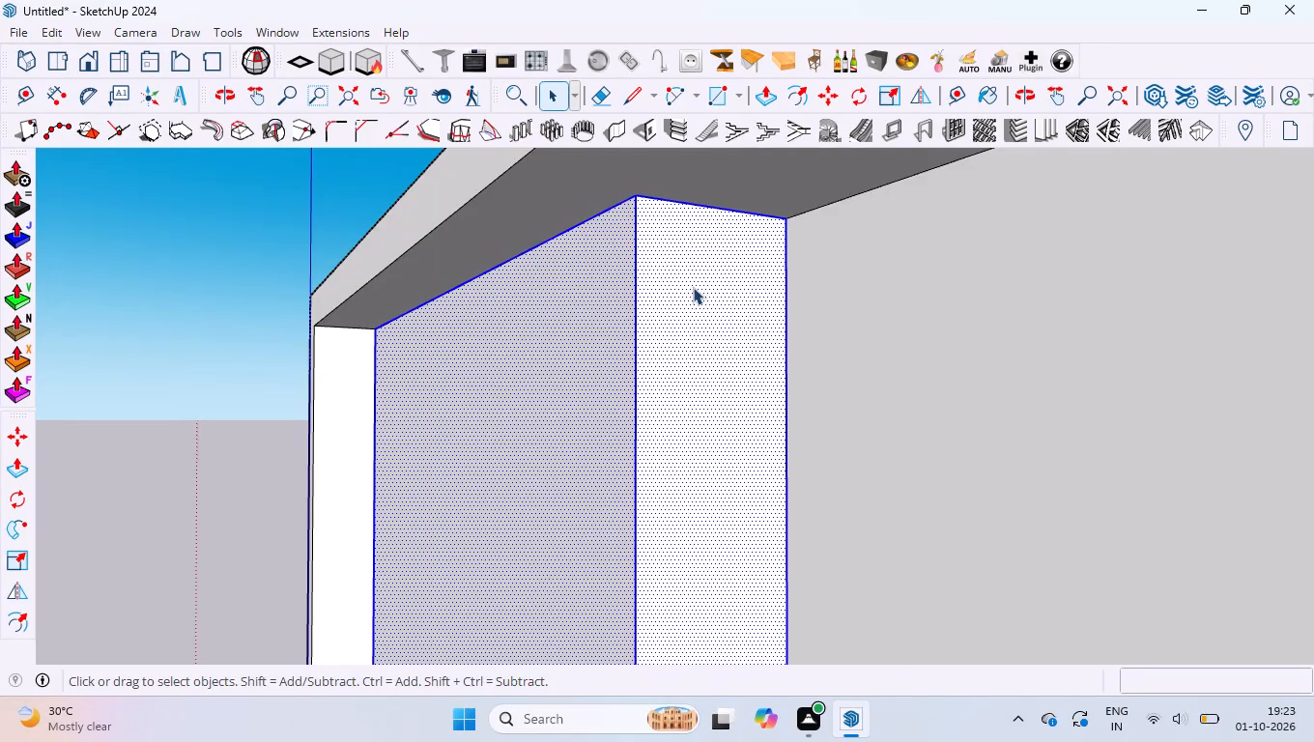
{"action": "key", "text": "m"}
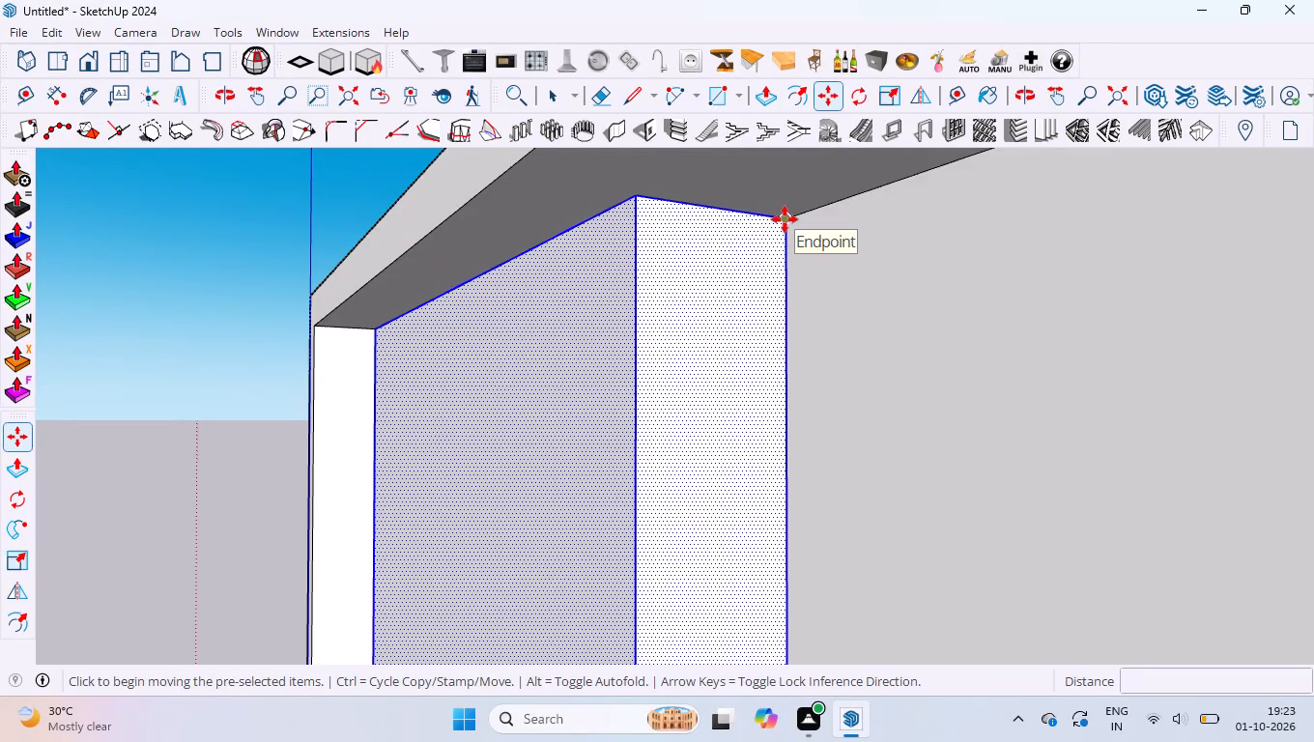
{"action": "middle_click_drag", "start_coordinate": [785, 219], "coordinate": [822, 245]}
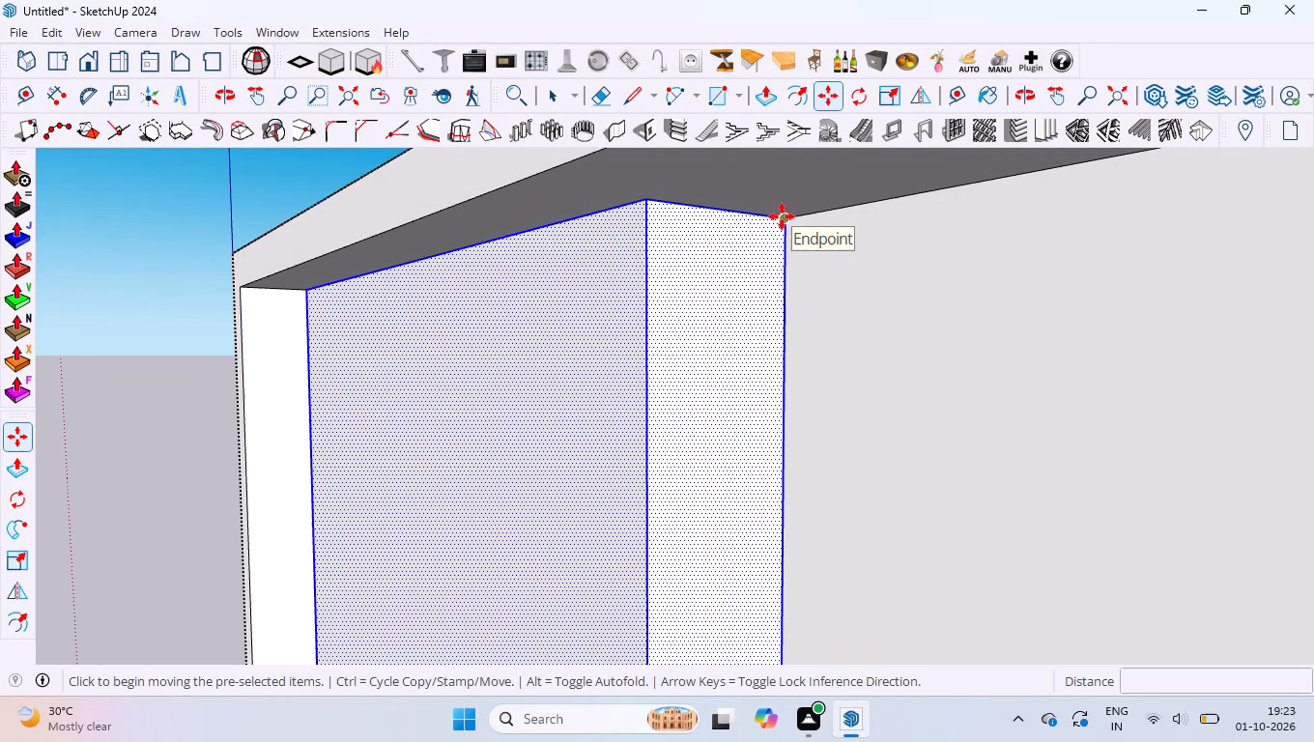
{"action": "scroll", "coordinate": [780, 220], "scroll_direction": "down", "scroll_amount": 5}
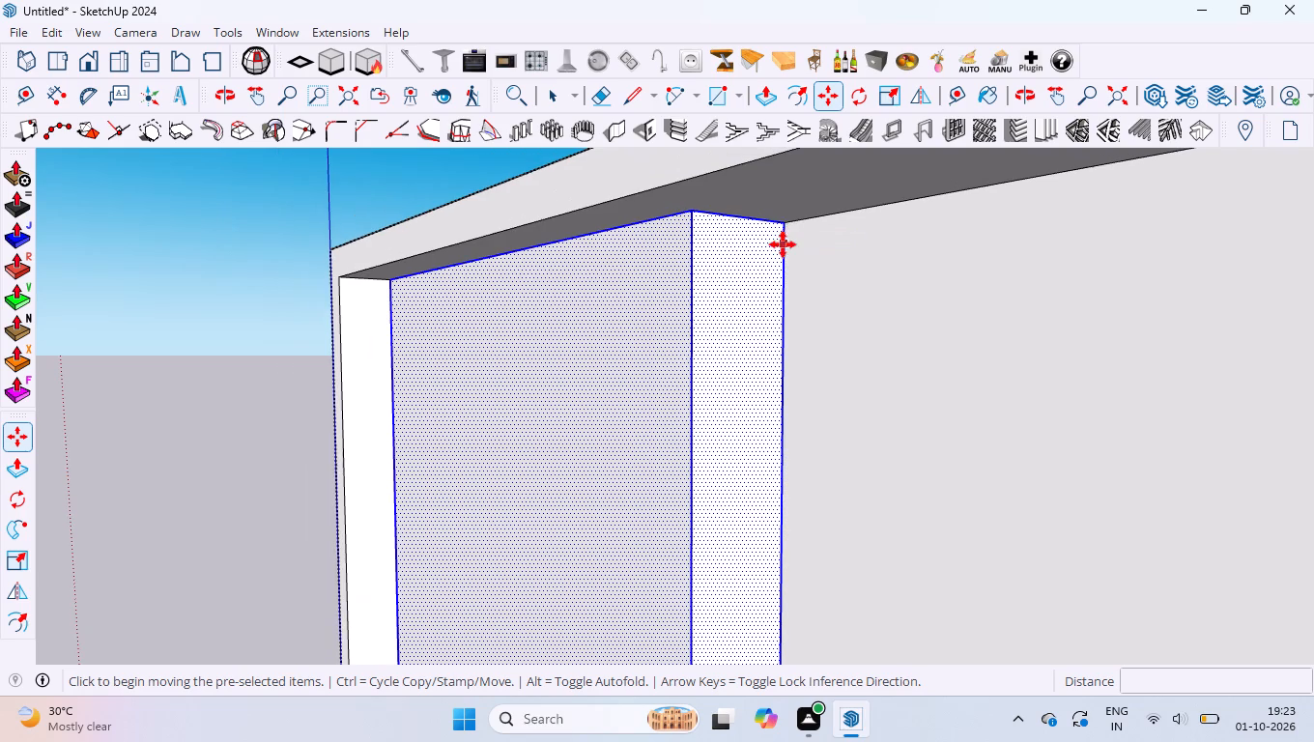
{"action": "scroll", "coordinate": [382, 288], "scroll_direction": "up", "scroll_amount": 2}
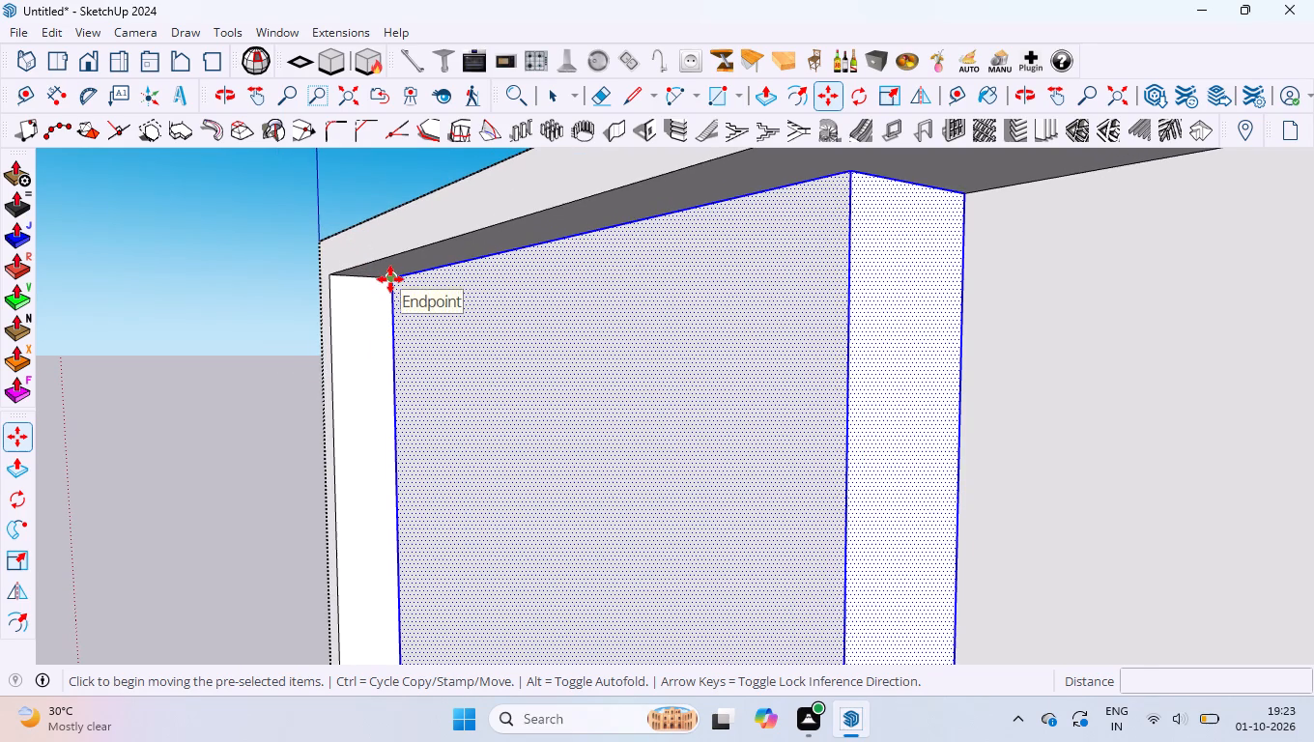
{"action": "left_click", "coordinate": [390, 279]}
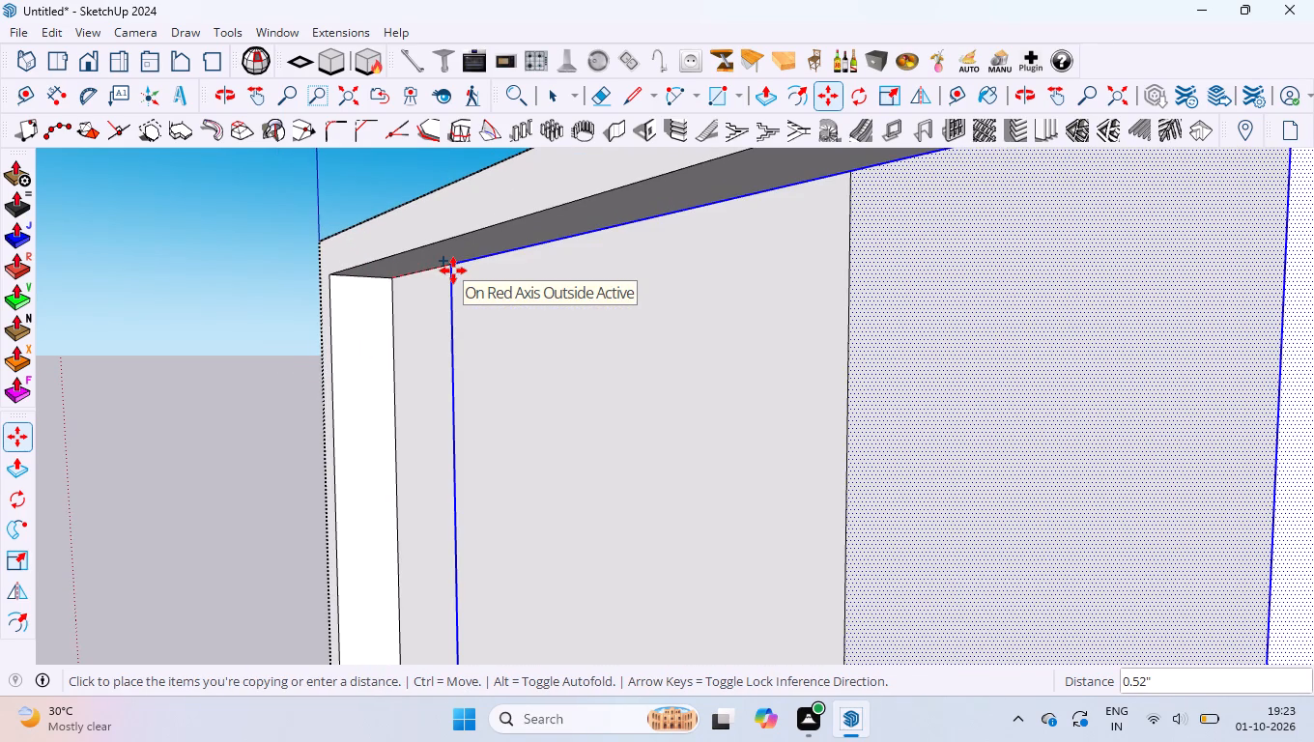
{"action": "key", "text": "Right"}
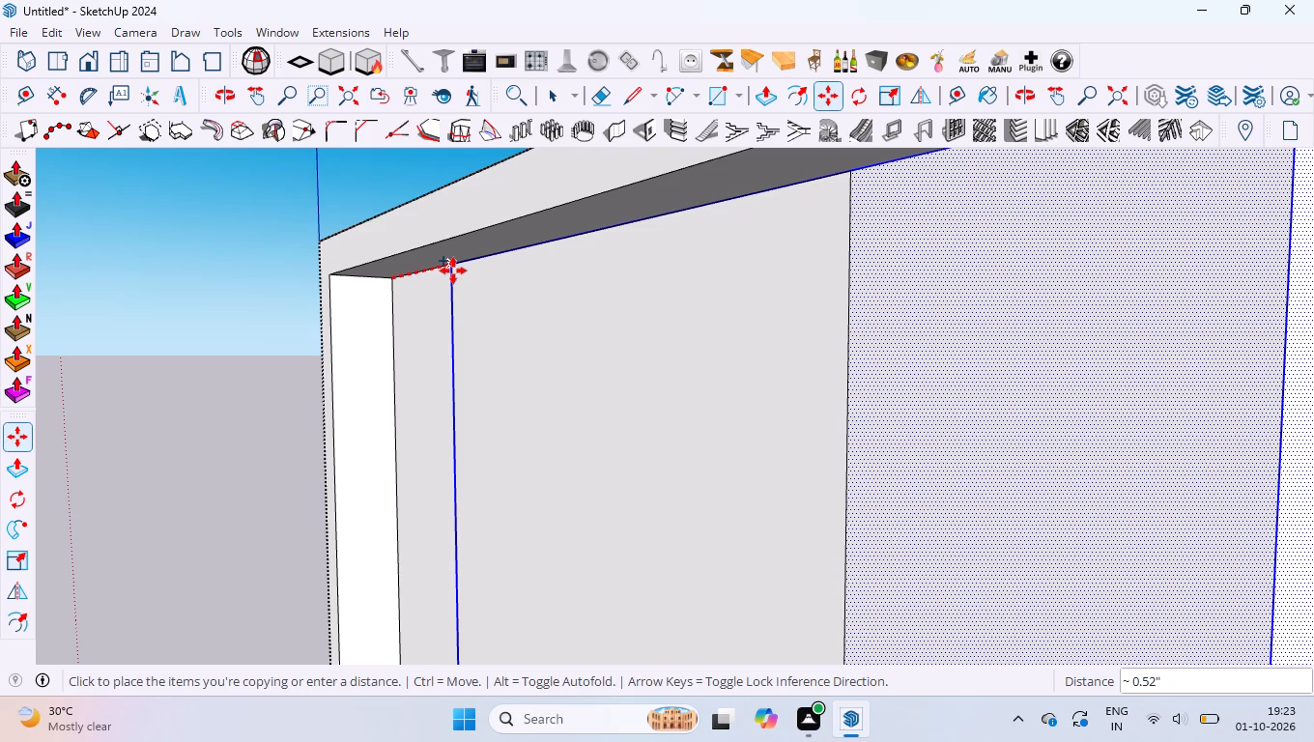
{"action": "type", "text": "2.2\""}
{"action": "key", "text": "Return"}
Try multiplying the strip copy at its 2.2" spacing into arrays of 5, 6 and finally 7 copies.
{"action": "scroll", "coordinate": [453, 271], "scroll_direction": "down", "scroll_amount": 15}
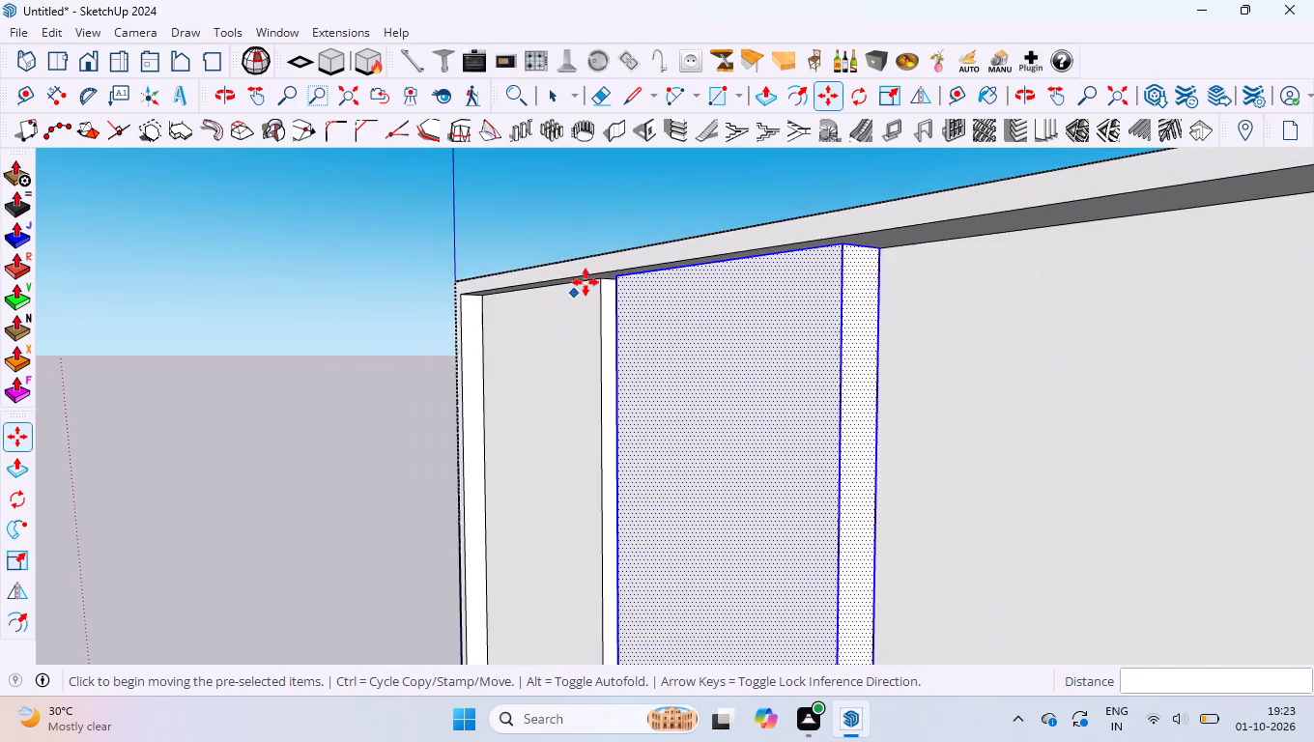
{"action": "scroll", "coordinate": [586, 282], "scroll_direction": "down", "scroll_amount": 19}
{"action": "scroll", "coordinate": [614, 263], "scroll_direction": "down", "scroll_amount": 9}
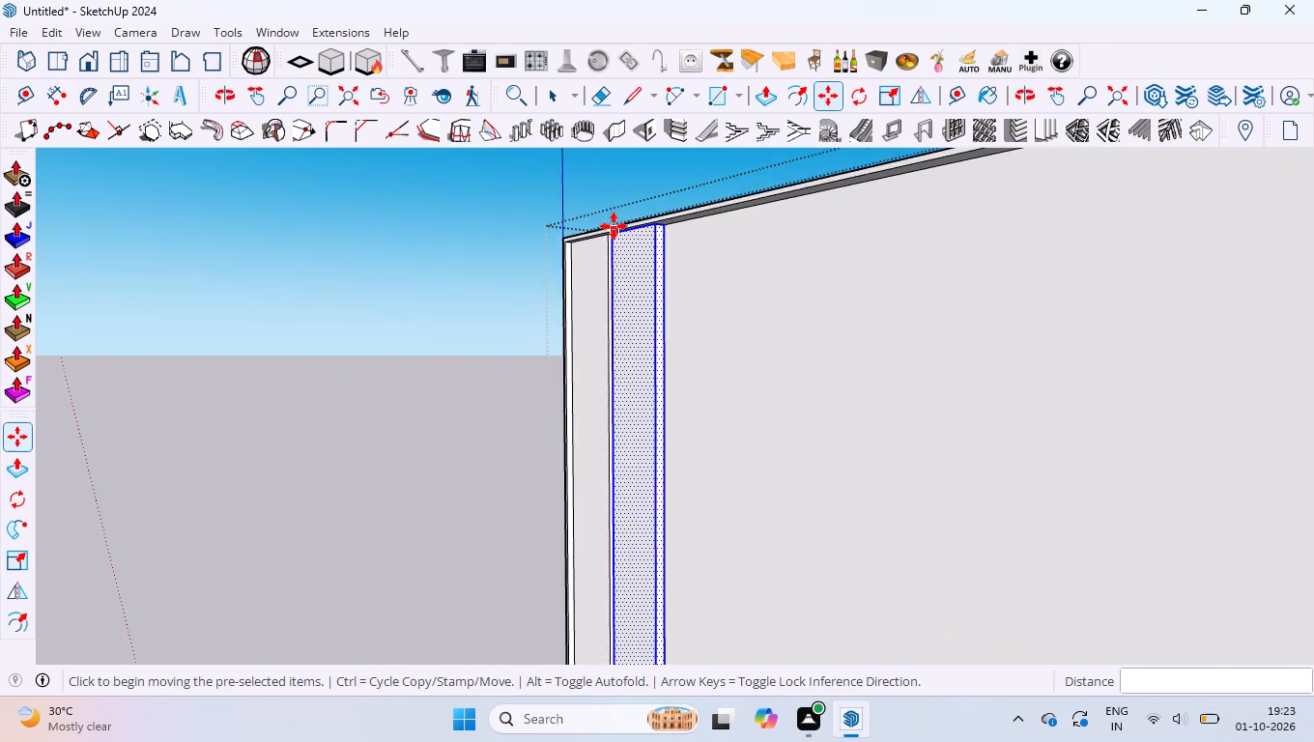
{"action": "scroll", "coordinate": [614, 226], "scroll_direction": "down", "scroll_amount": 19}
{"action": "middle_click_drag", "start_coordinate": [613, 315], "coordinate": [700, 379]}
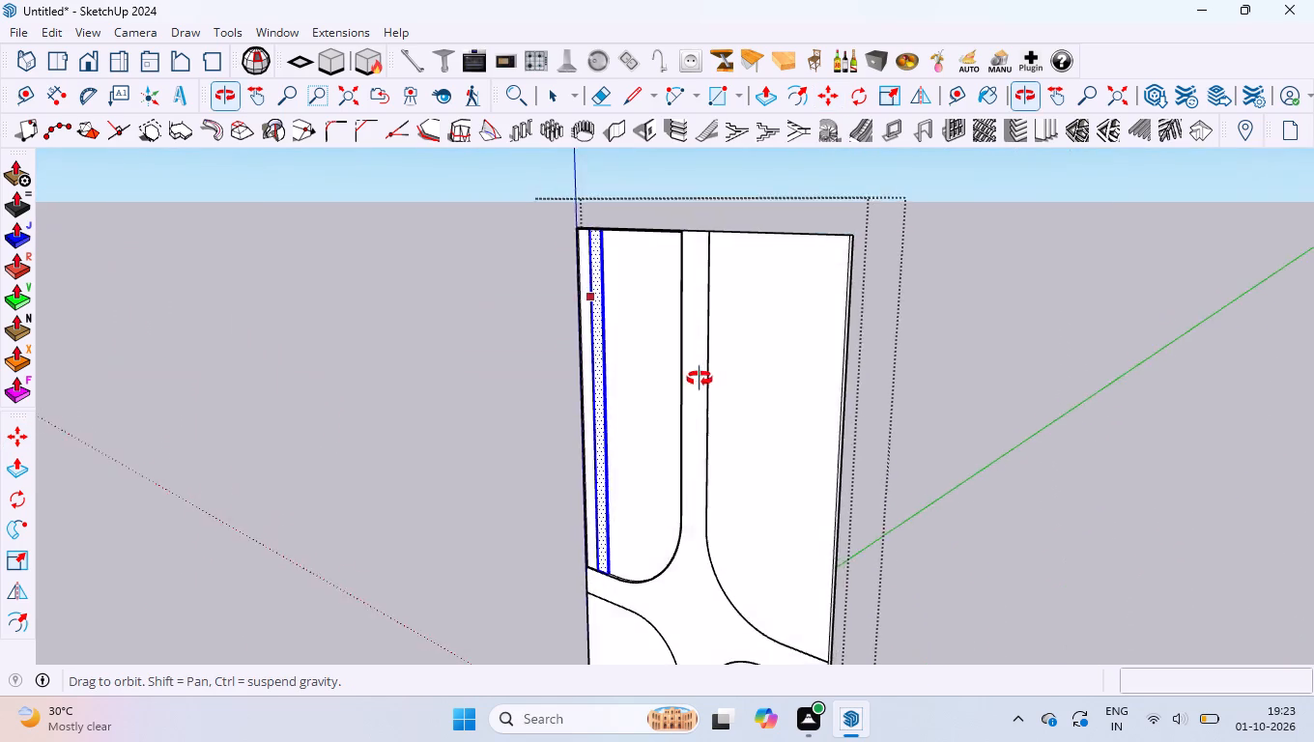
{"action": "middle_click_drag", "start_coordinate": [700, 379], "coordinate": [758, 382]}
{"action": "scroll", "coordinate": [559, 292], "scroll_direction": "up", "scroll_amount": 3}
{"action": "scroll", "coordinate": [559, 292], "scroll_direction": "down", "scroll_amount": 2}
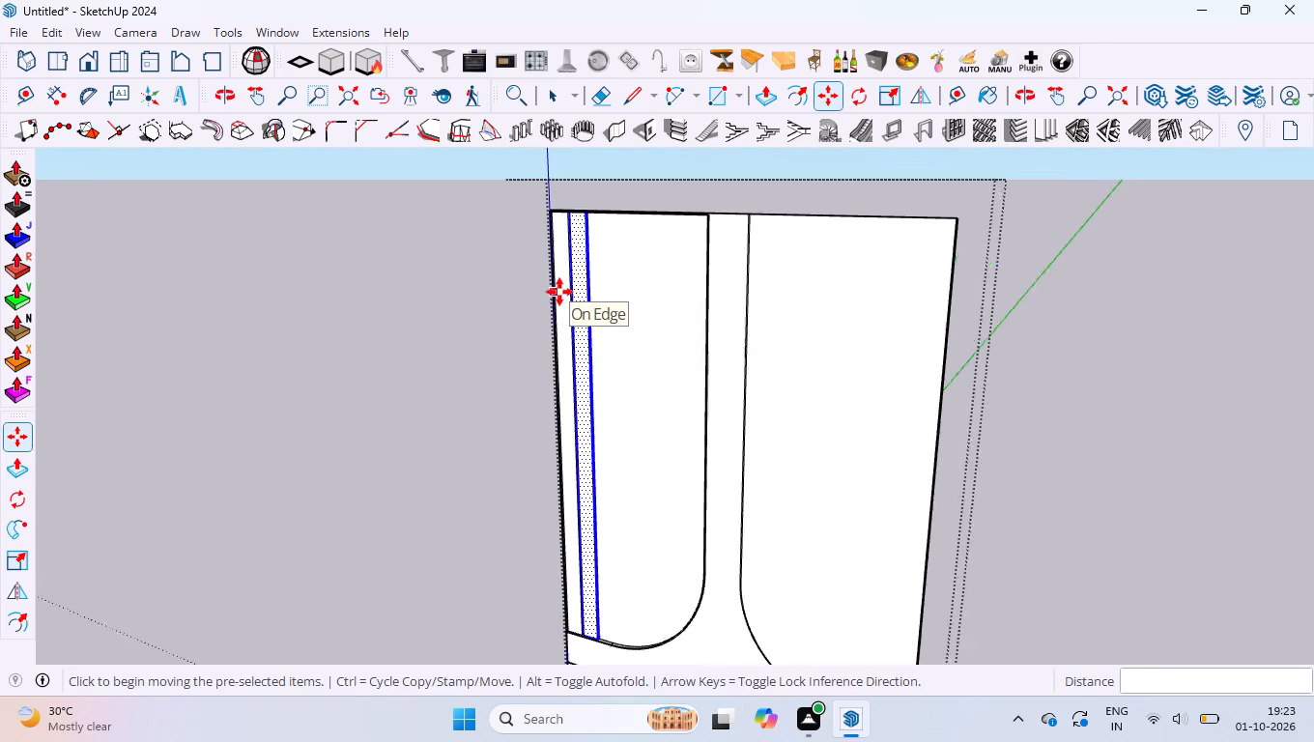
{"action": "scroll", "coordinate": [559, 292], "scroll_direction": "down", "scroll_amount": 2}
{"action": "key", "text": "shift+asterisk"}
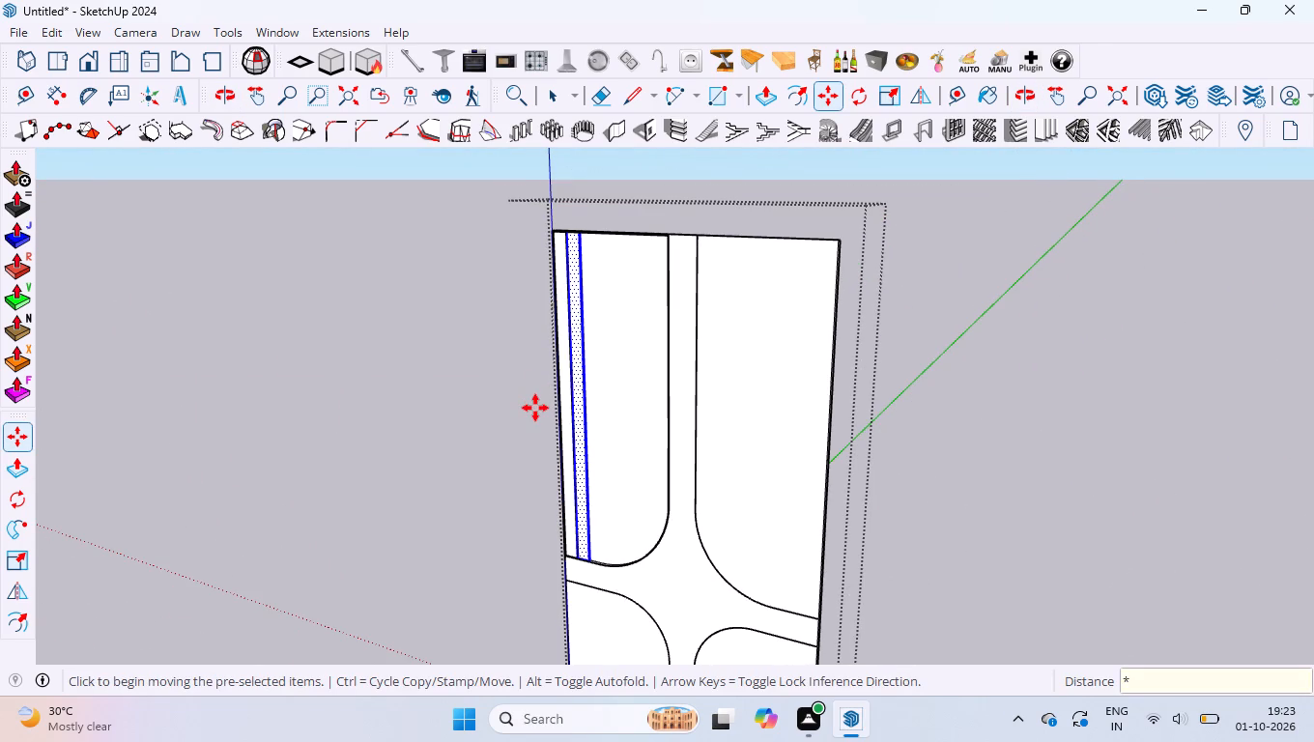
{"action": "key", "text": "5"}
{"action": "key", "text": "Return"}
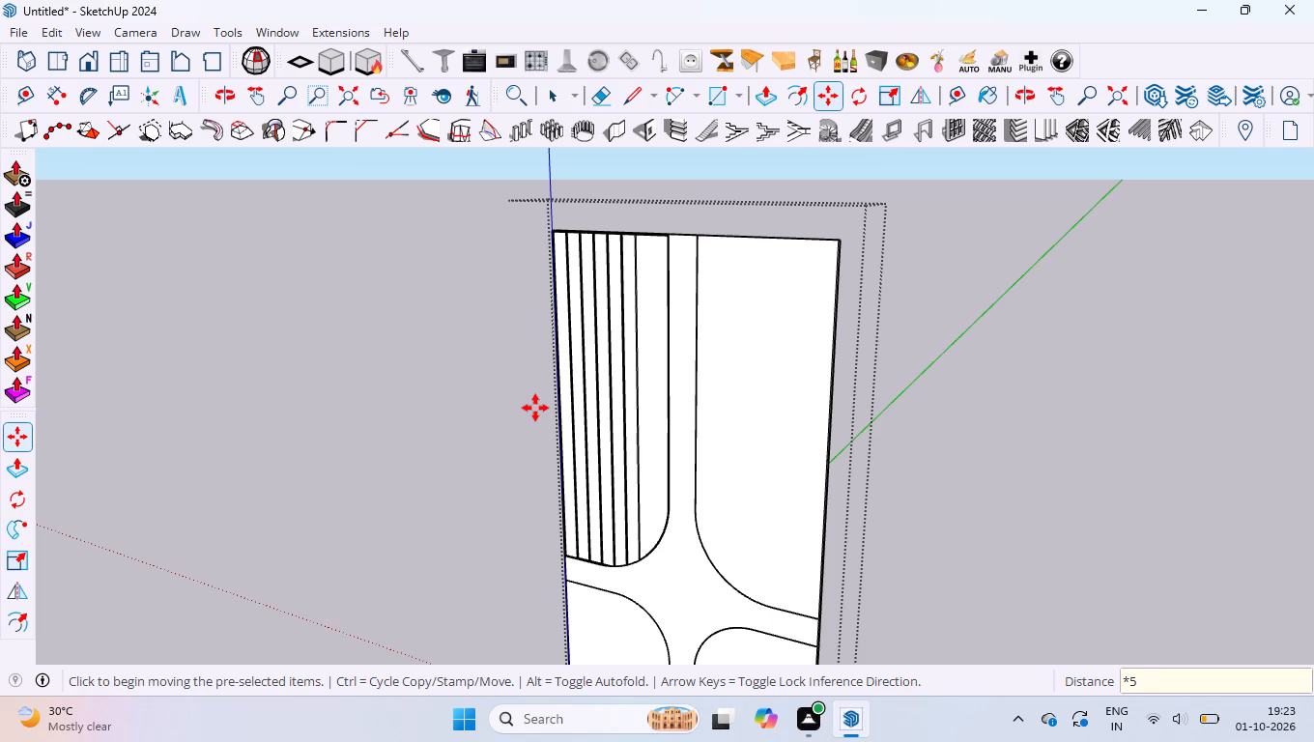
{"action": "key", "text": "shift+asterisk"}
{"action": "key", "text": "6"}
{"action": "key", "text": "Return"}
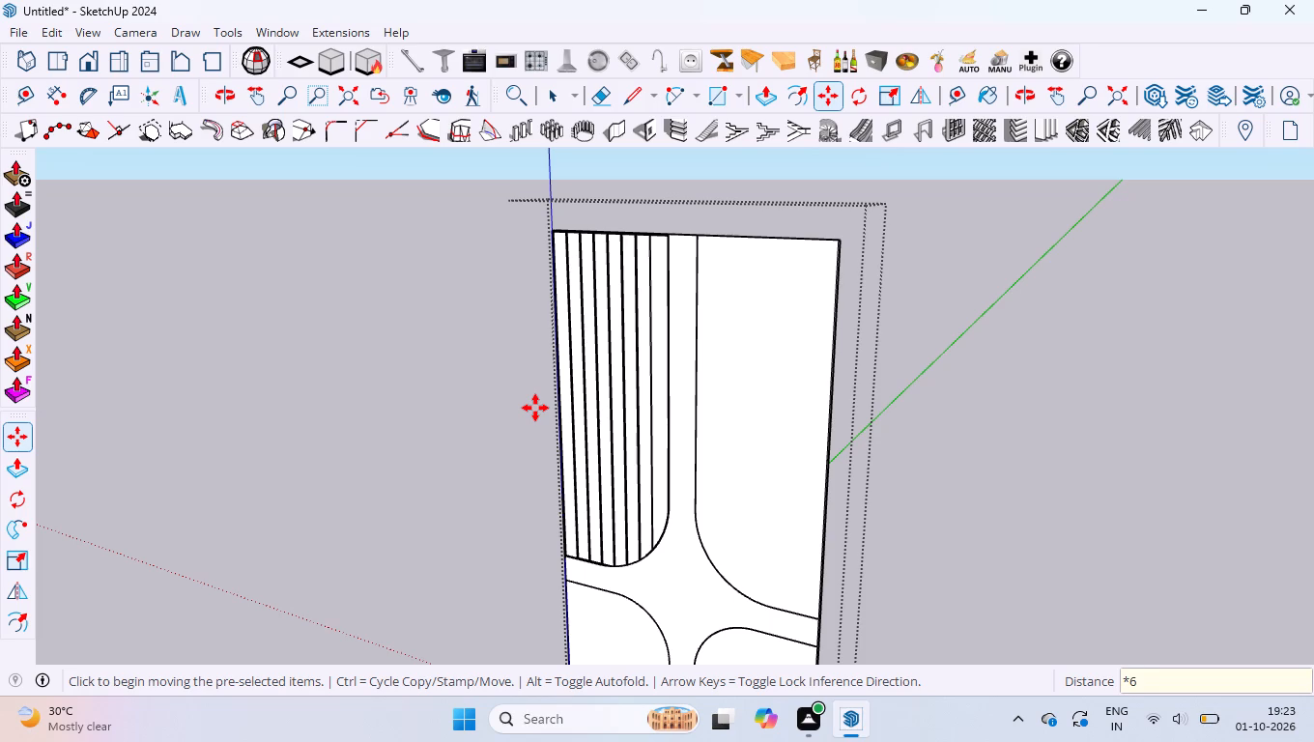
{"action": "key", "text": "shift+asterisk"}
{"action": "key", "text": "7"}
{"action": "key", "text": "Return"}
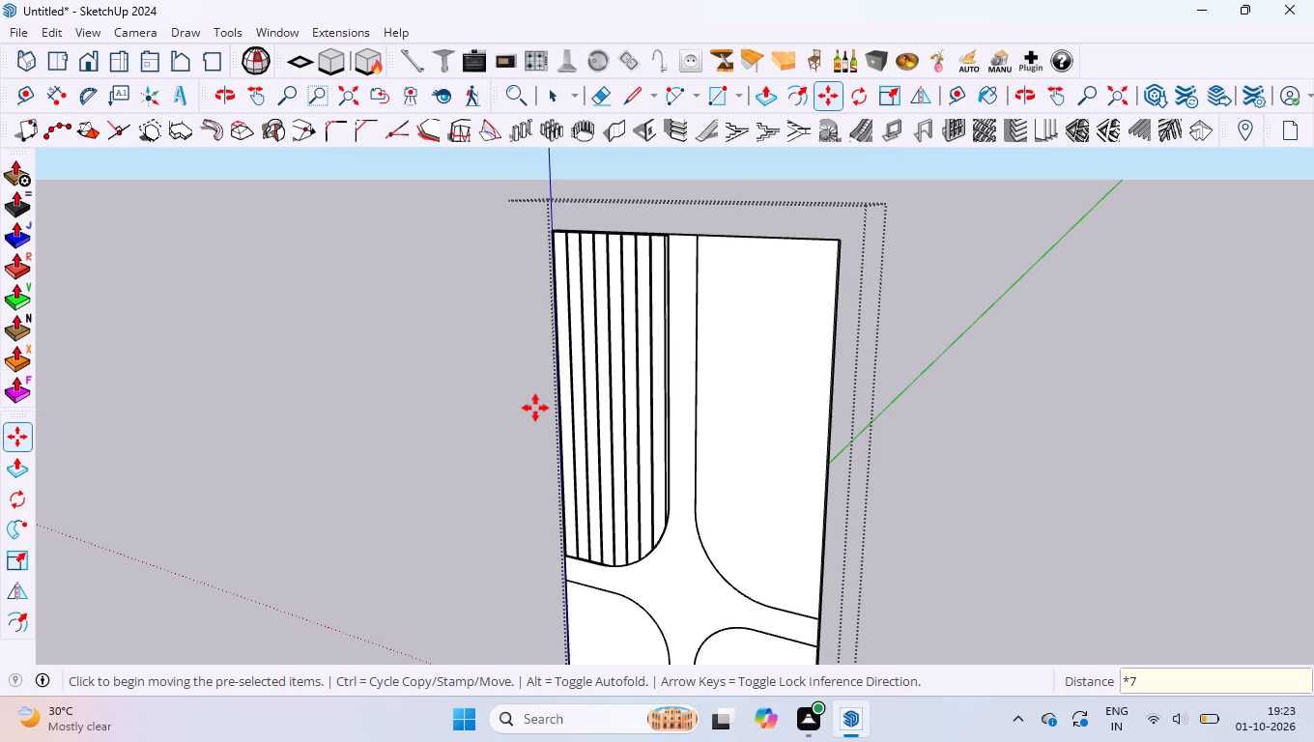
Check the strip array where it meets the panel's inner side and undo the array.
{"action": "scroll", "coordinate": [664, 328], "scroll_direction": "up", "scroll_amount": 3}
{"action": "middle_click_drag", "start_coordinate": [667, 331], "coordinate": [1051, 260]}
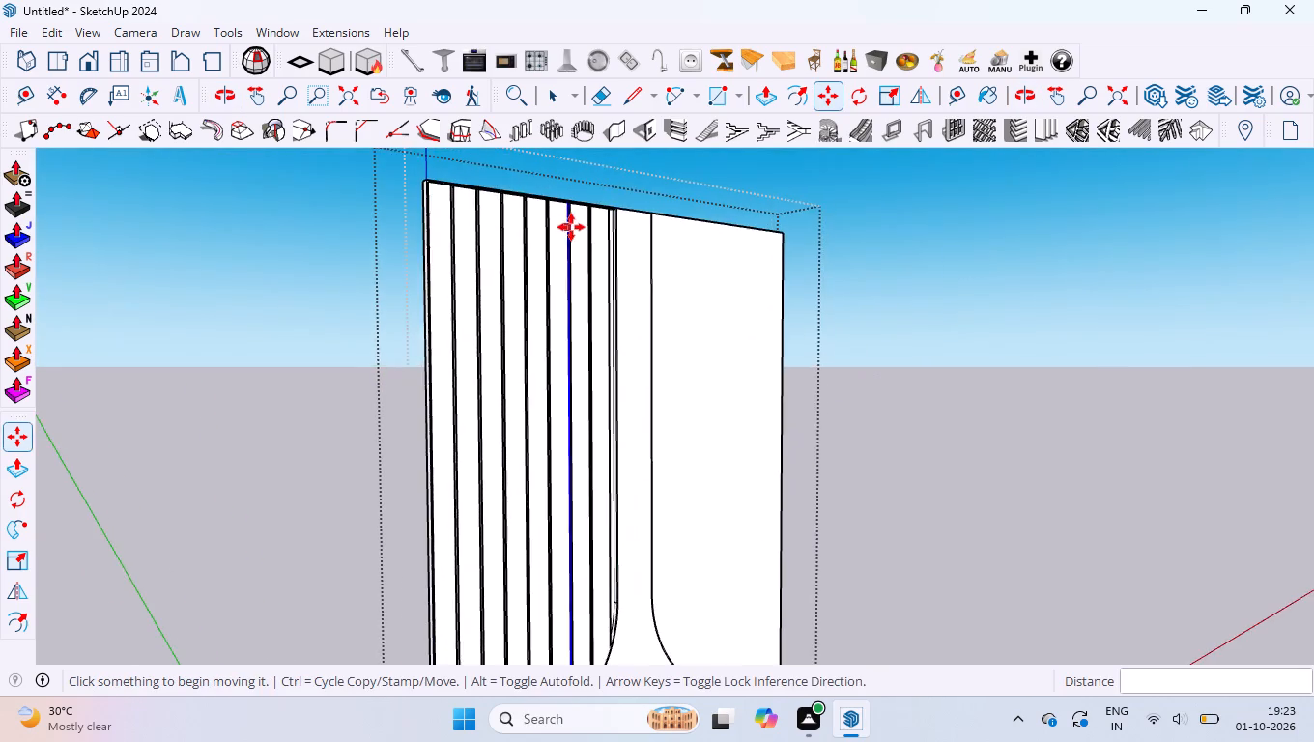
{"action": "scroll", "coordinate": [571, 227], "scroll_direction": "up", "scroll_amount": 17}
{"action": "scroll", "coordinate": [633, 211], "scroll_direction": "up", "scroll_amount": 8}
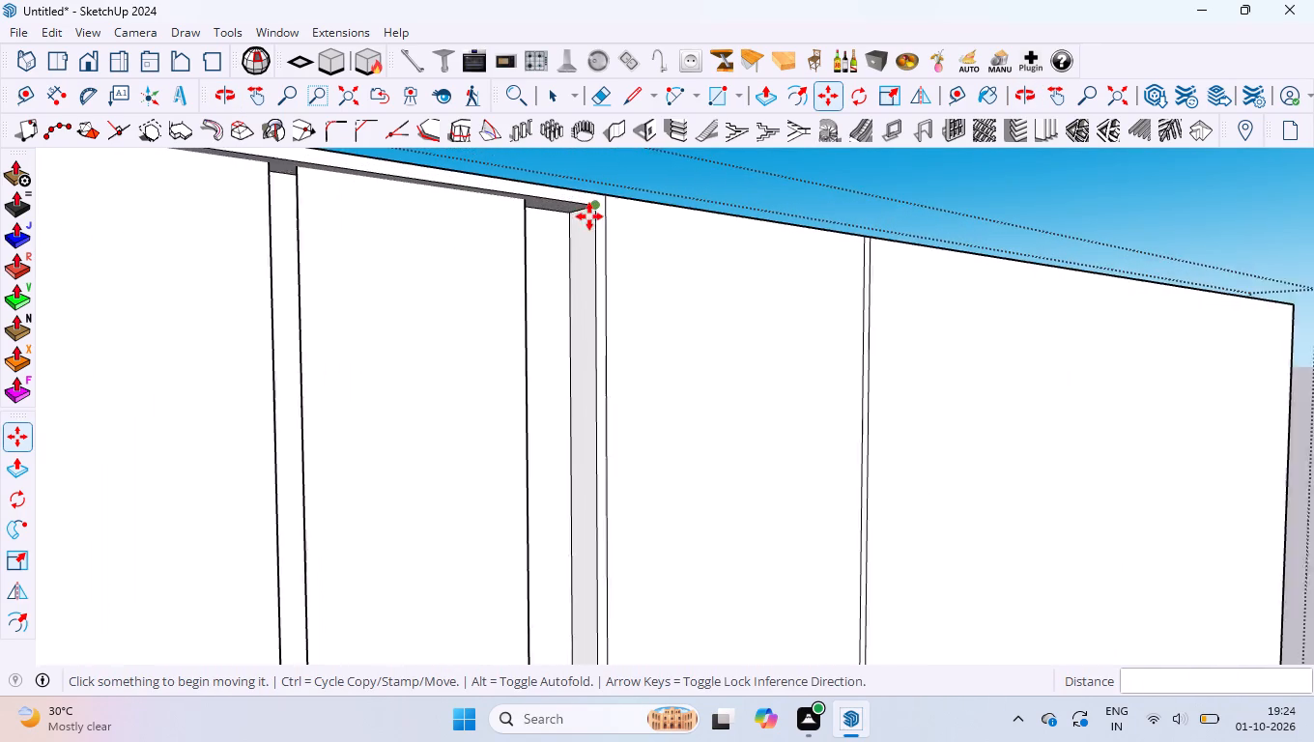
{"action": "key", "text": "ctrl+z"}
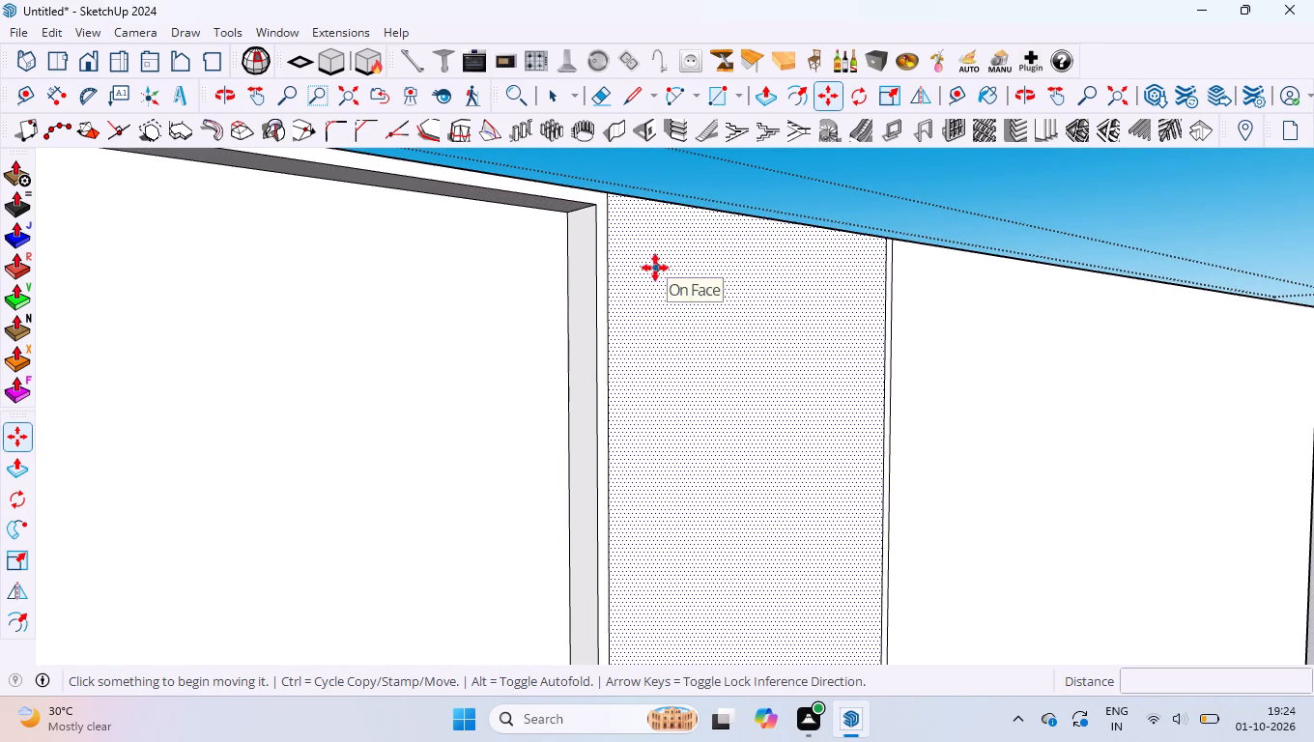
Undo the strip copy and the raised strip in the upper handle-side panel, back to the strip's single vertical outline edge.
{"action": "scroll", "coordinate": [654, 269], "scroll_direction": "down", "scroll_amount": 20}
{"action": "scroll", "coordinate": [654, 269], "scroll_direction": "down", "scroll_amount": 7}
{"action": "scroll", "coordinate": [519, 396], "scroll_direction": "up", "scroll_amount": 4}
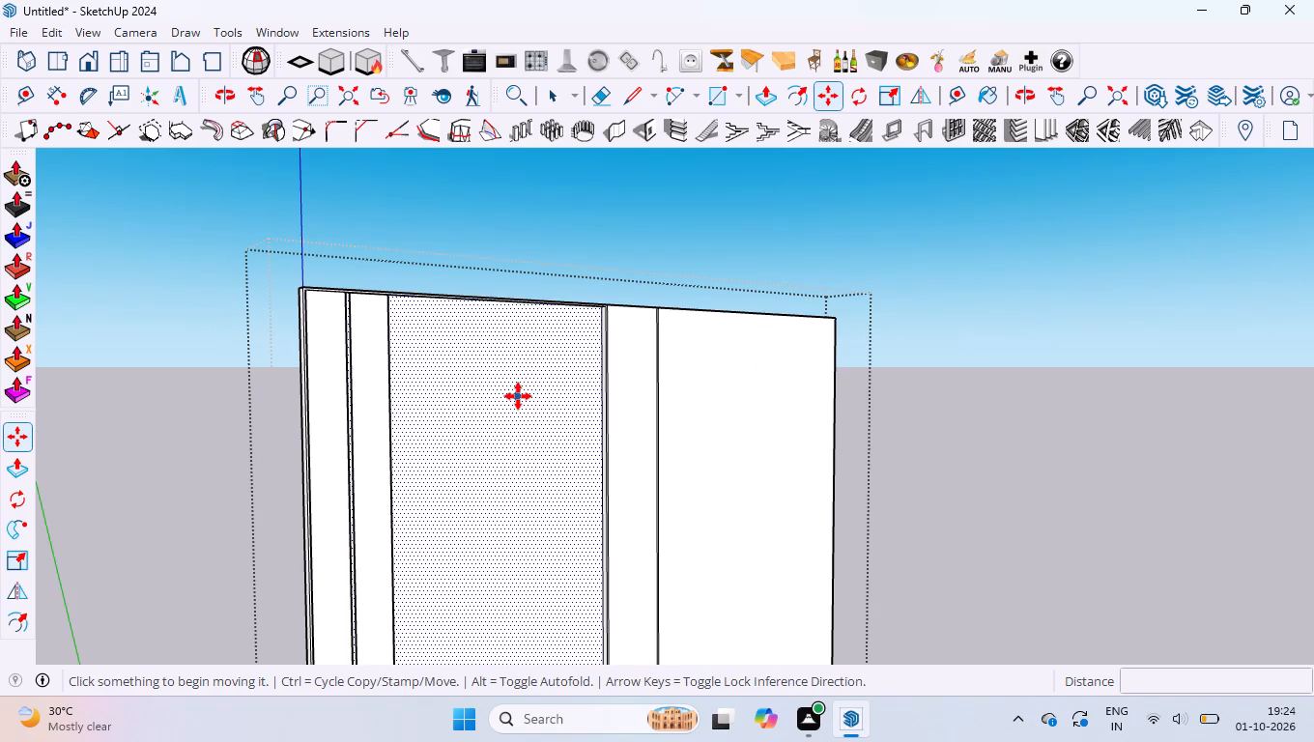
{"action": "key", "text": "shift+asterisk"}
{"action": "key", "text": "space"}
{"action": "scroll", "coordinate": [321, 276], "scroll_direction": "up", "scroll_amount": 8}
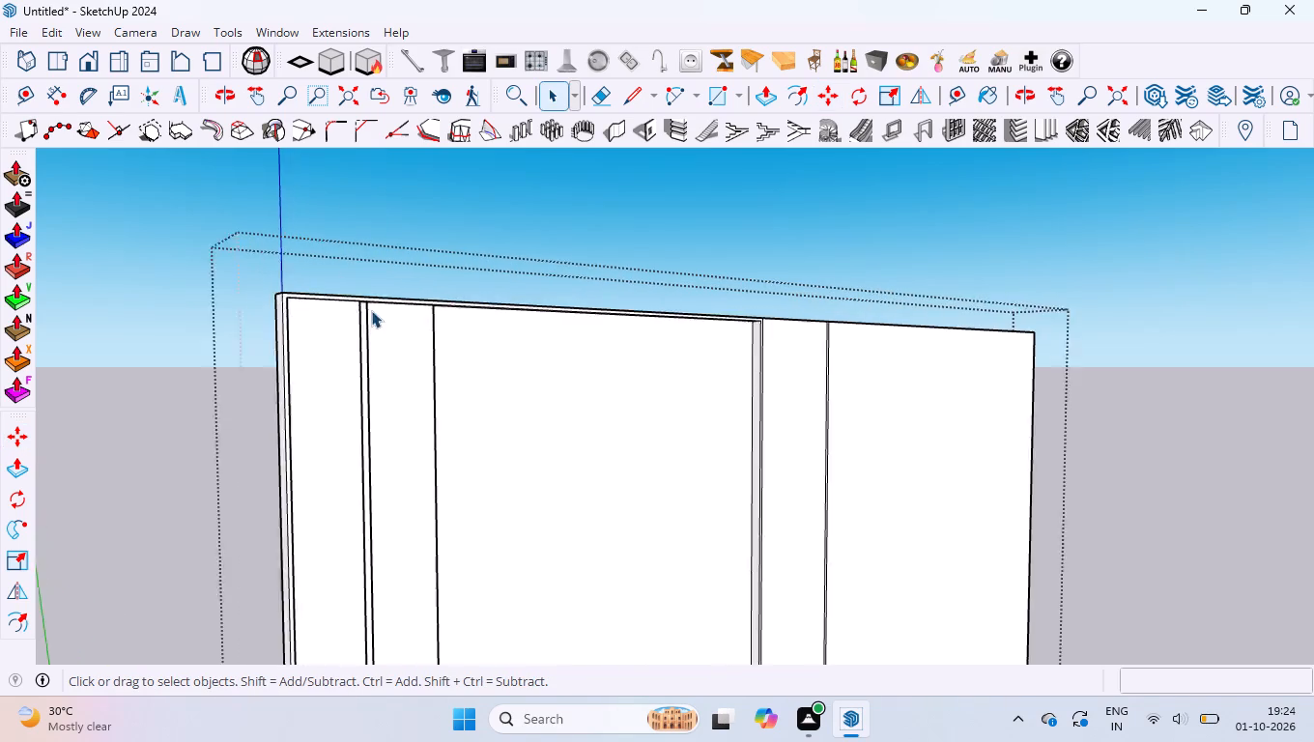
{"action": "scroll", "coordinate": [371, 310], "scroll_direction": "up", "scroll_amount": 13}
{"action": "scroll", "coordinate": [229, 379], "scroll_direction": "up", "scroll_amount": 6}
{"action": "middle_click_drag", "start_coordinate": [300, 343], "coordinate": [405, 323]}
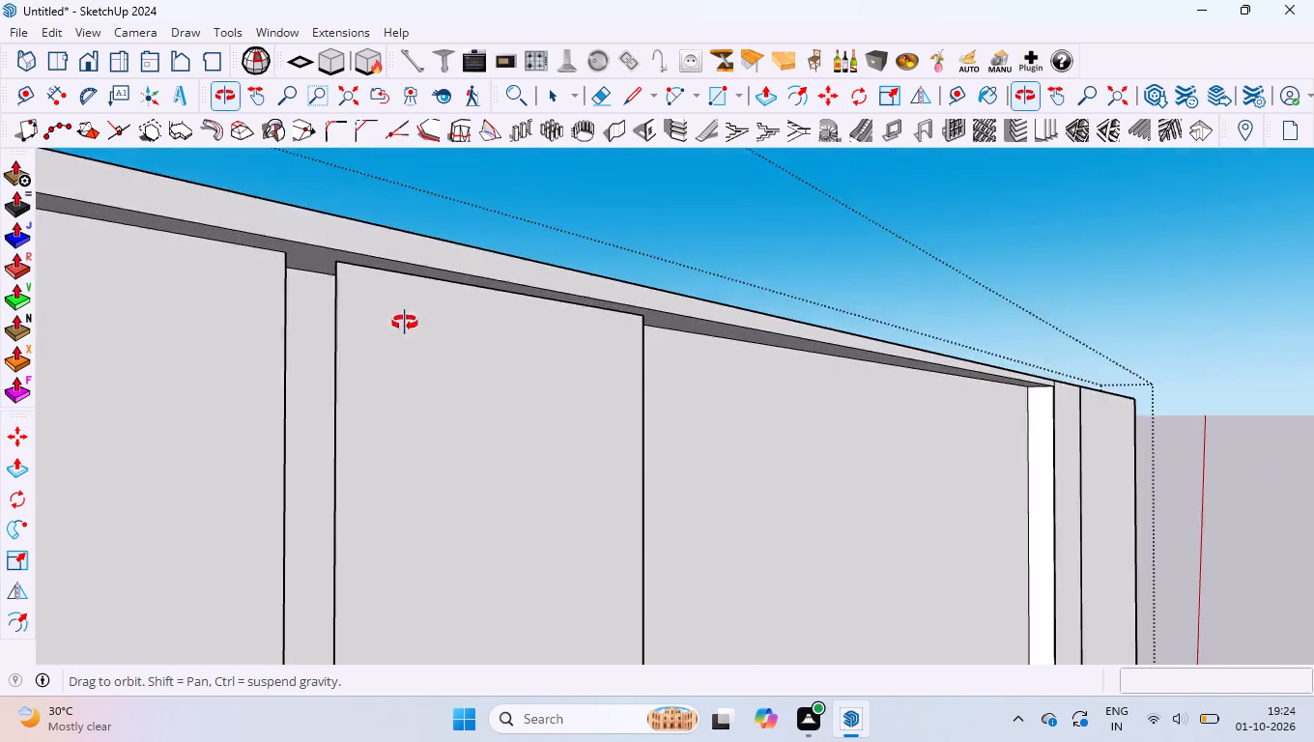
{"action": "middle_click_drag", "start_coordinate": [405, 323], "coordinate": [154, 357]}
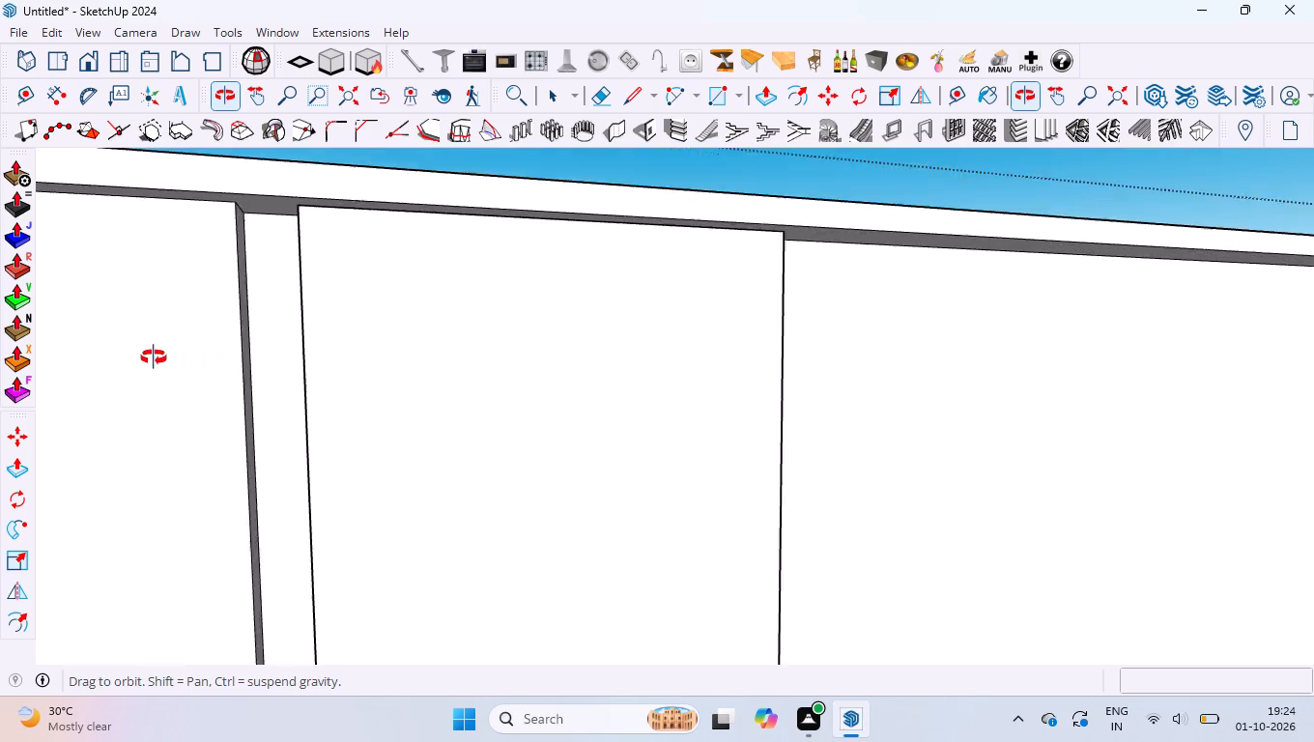
{"action": "middle_click_drag", "start_coordinate": [154, 357], "coordinate": [79, 360]}
{"action": "key", "text": "ctrl+z"}
{"action": "key", "text": "ctrl+z"}
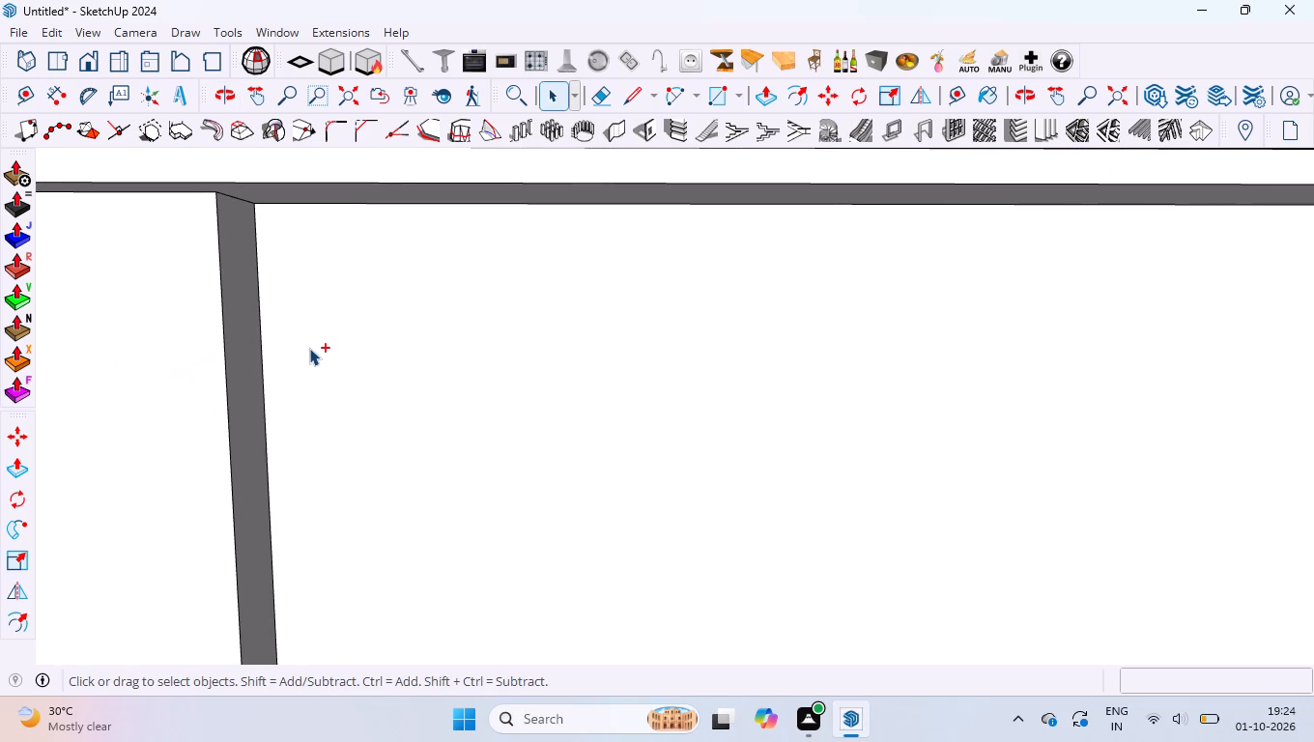
{"action": "scroll", "coordinate": [326, 321], "scroll_direction": "down", "scroll_amount": 8}
{"action": "key", "text": "ctrl+z"}
{"action": "key", "text": "ctrl+z"}
{"action": "key", "text": "ctrl+z"}
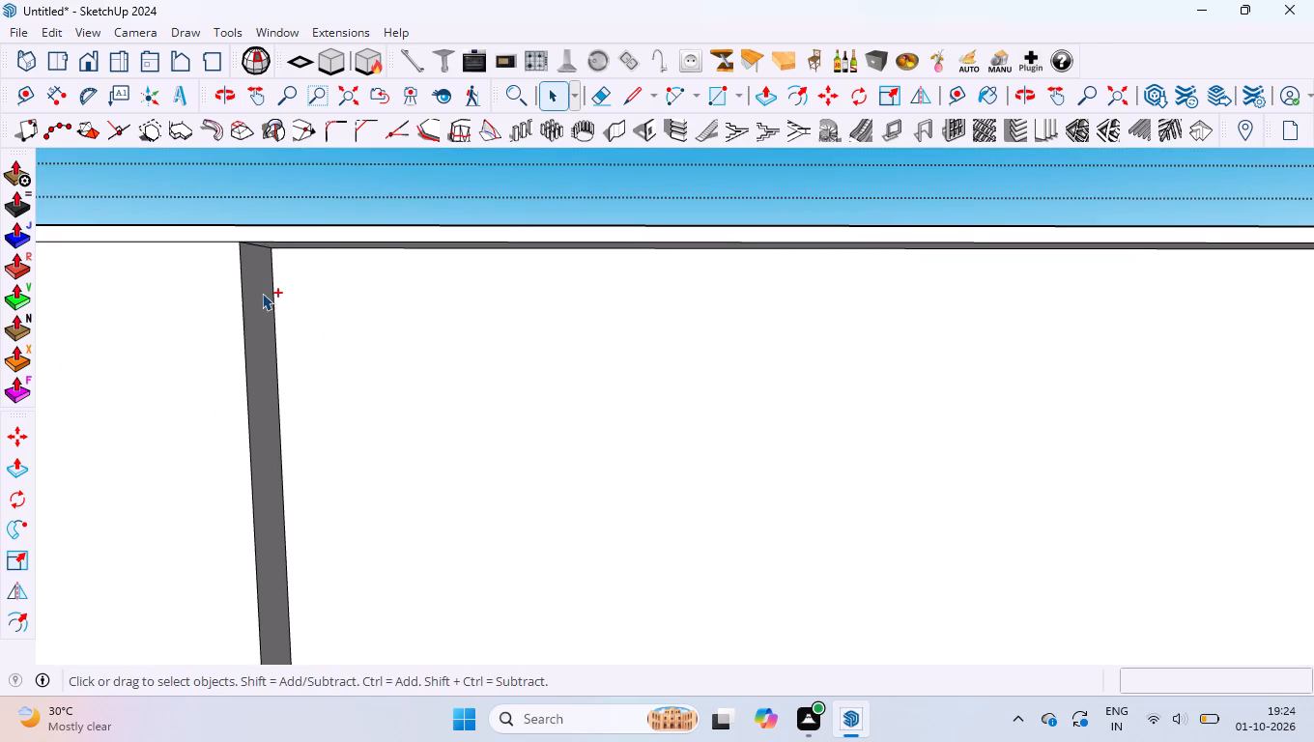
{"action": "key", "text": "ctrl+z"}
Erase the remaining vertical strip outline edge from the recessed face of the upper handle-side panel.
{"action": "scroll", "coordinate": [270, 289], "scroll_direction": "down", "scroll_amount": 10}
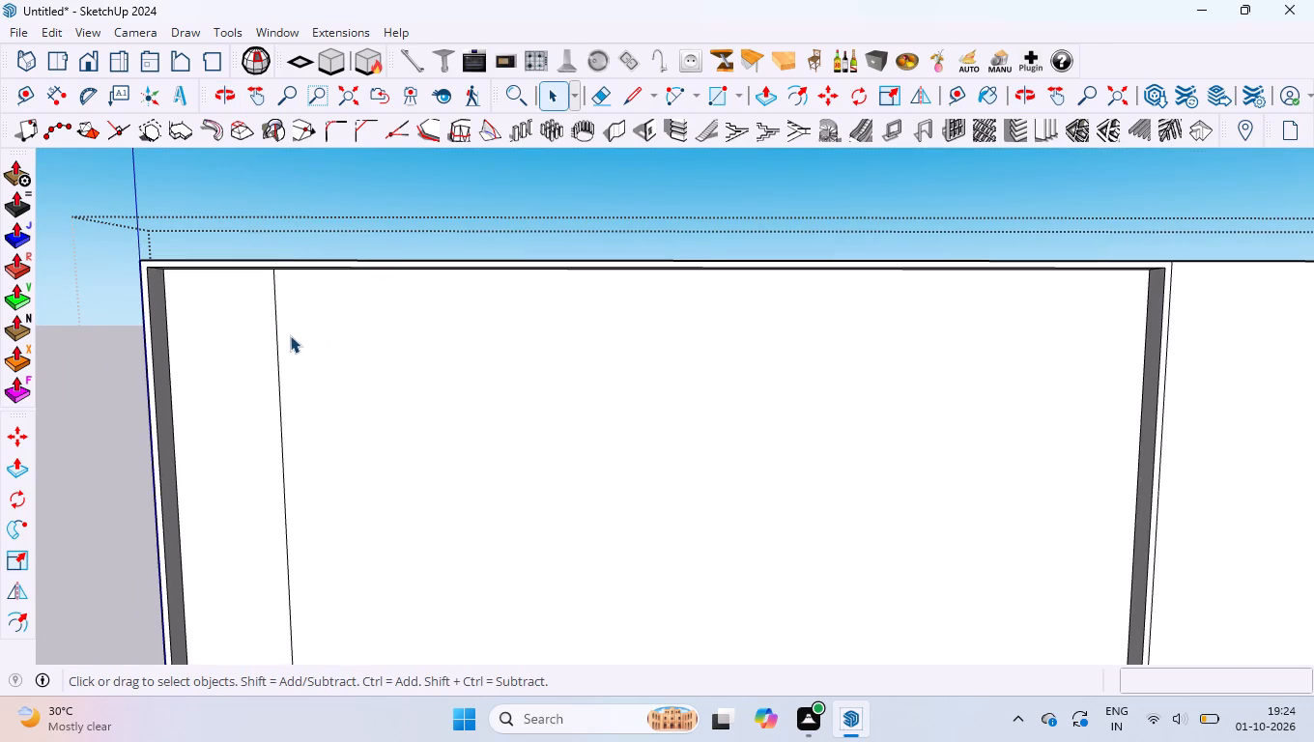
{"action": "scroll", "coordinate": [279, 335], "scroll_direction": "up", "scroll_amount": 5}
{"action": "key", "text": "e"}
{"action": "left_click_drag", "start_coordinate": [252, 318], "coordinate": [345, 339]}
{"action": "scroll", "coordinate": [320, 327], "scroll_direction": "down", "scroll_amount": 20}
{"action": "scroll", "coordinate": [320, 327], "scroll_direction": "down", "scroll_amount": 7}
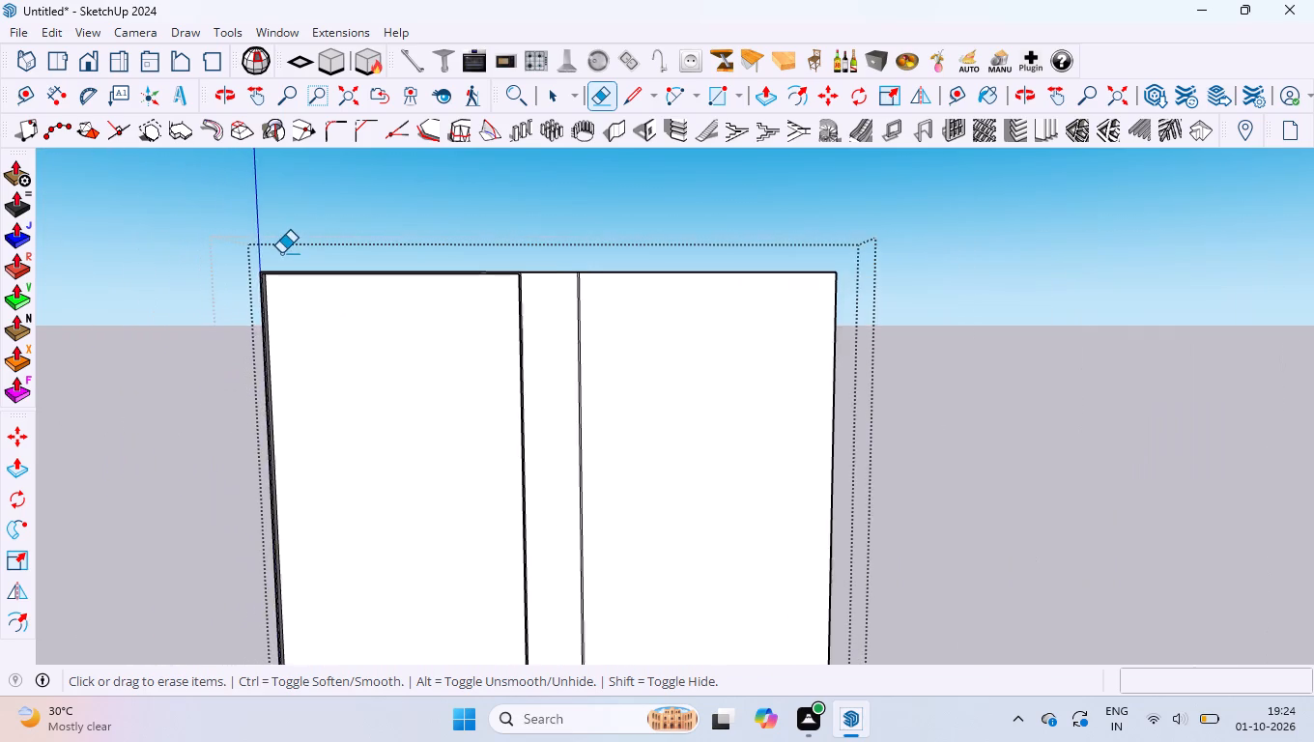
{"action": "scroll", "coordinate": [281, 253], "scroll_direction": "down", "scroll_amount": 2}
Leave the door group and make a new empty group for a separate strip.
{"action": "key", "text": "space"}
{"action": "left_click", "coordinate": [734, 286]}
{"action": "right_click", "coordinate": [764, 322]}
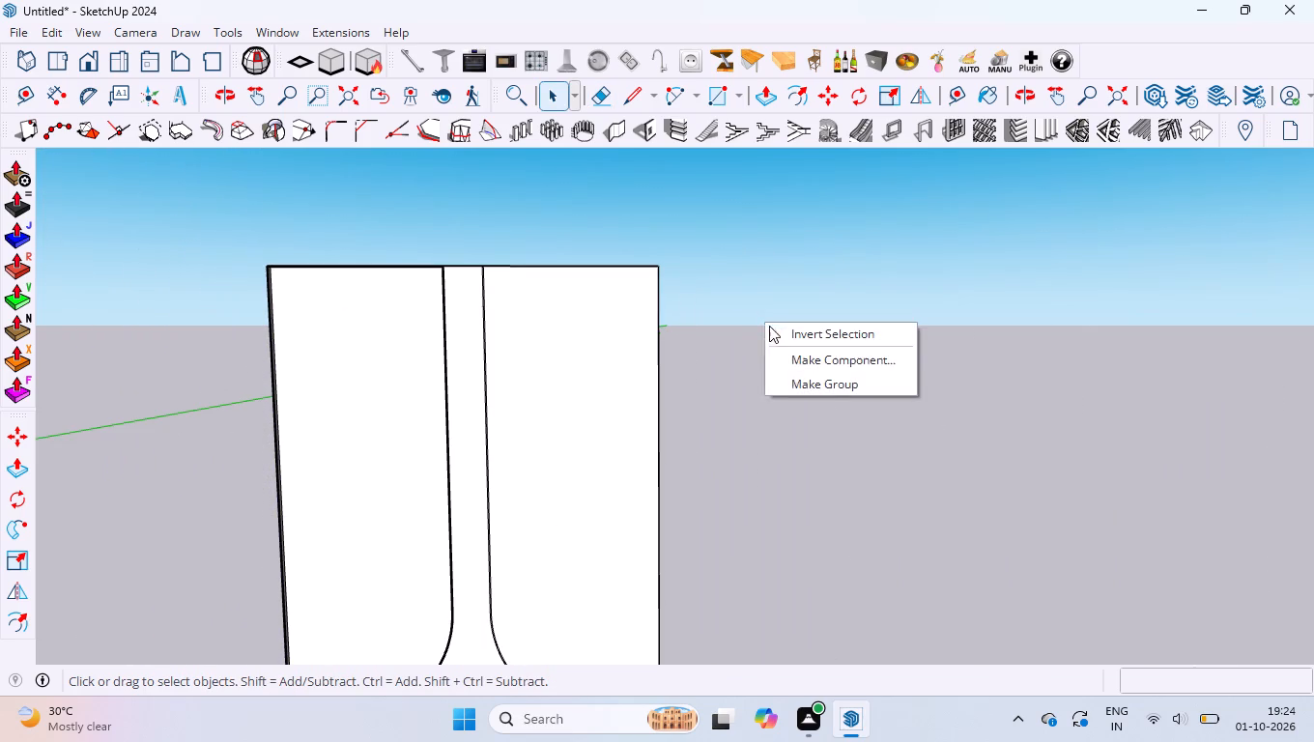
{"action": "left_click", "coordinate": [803, 381]}
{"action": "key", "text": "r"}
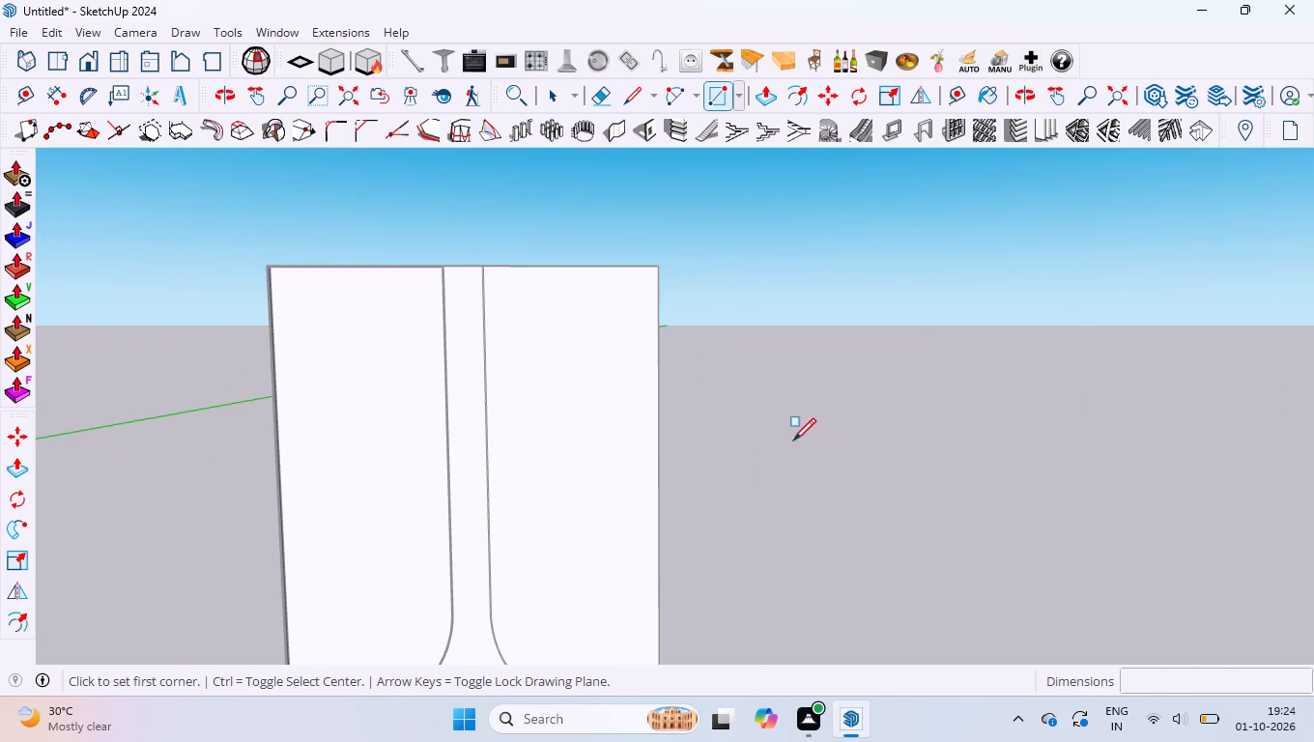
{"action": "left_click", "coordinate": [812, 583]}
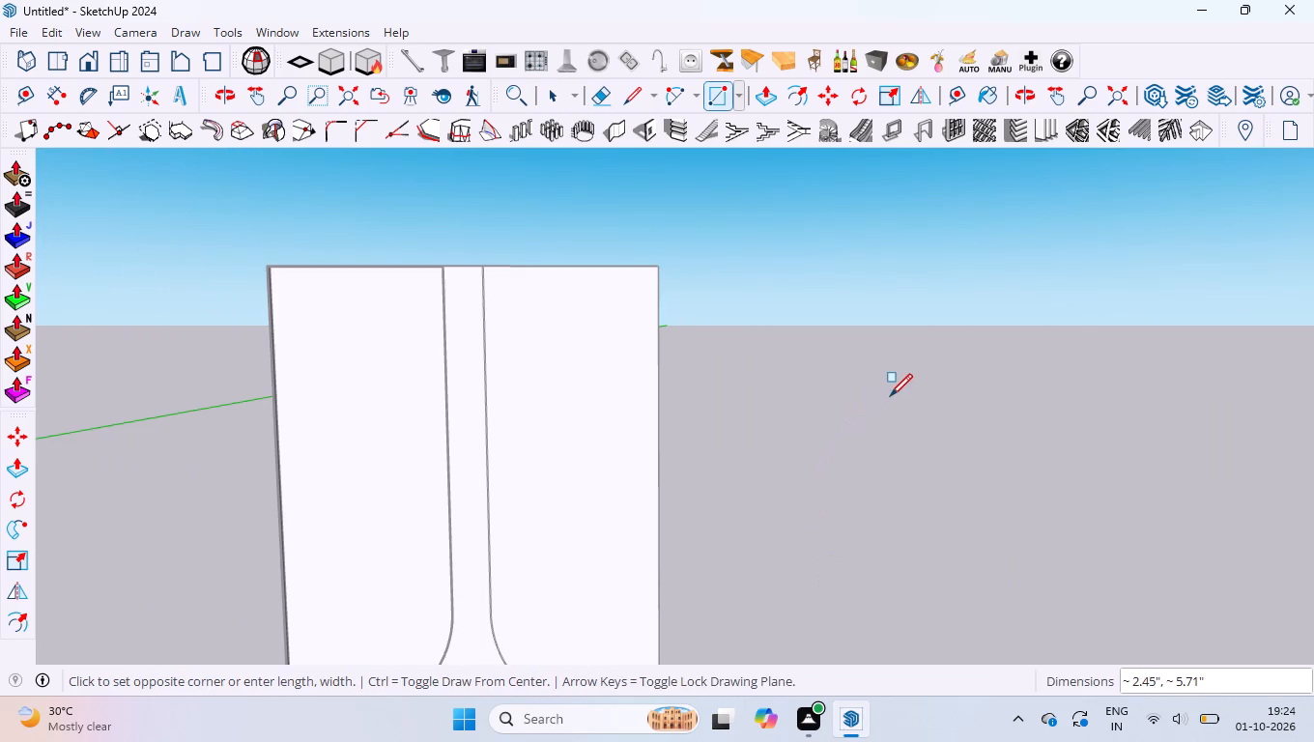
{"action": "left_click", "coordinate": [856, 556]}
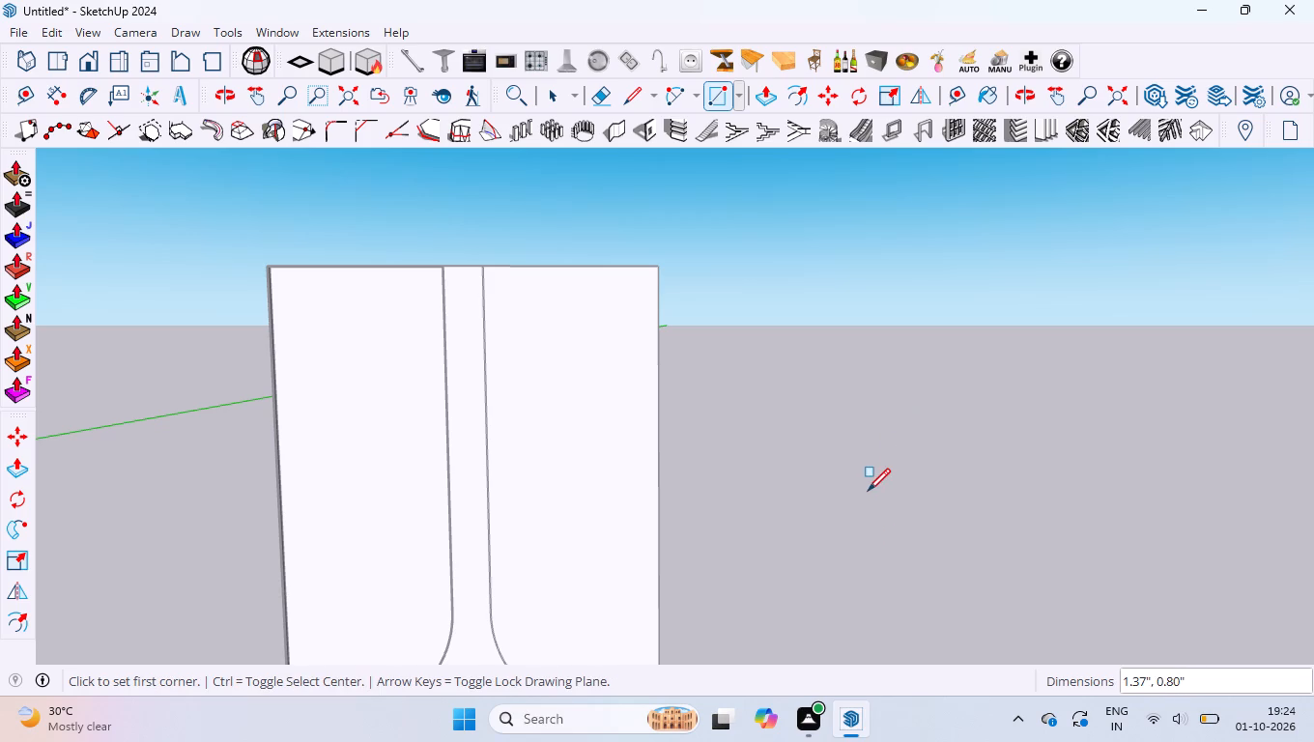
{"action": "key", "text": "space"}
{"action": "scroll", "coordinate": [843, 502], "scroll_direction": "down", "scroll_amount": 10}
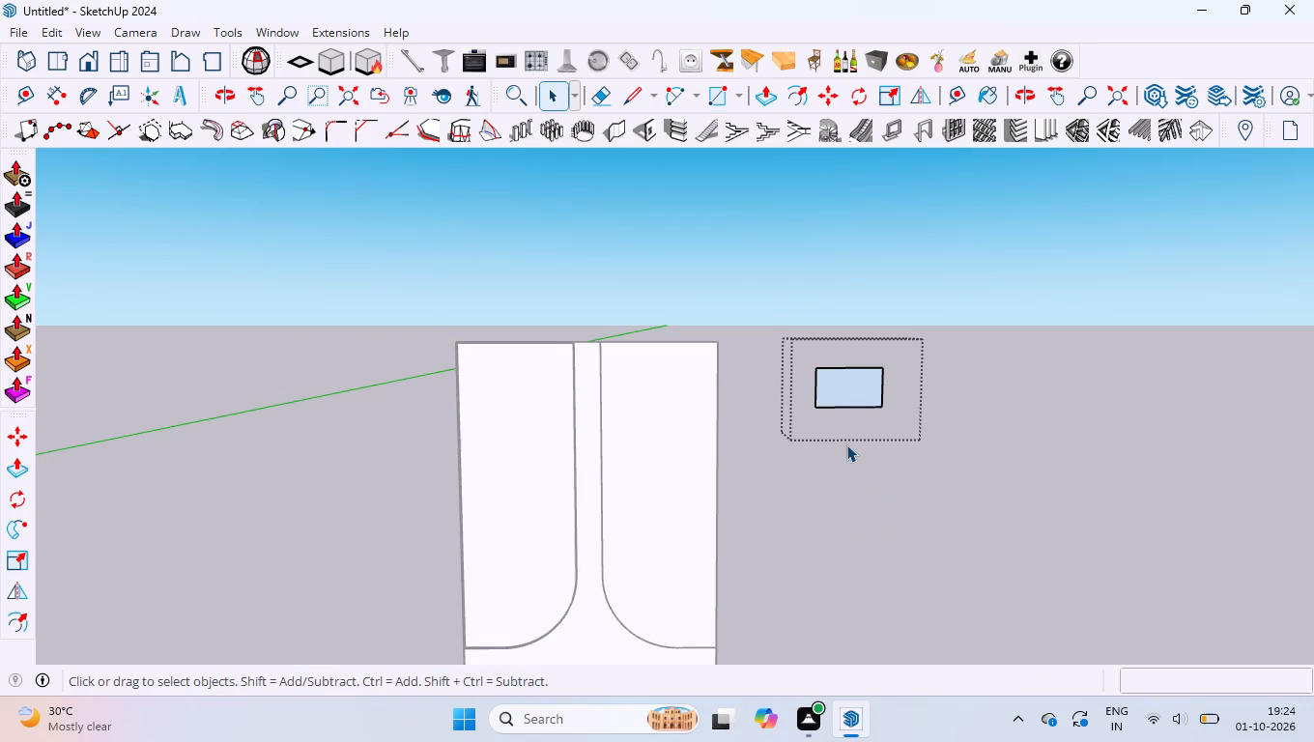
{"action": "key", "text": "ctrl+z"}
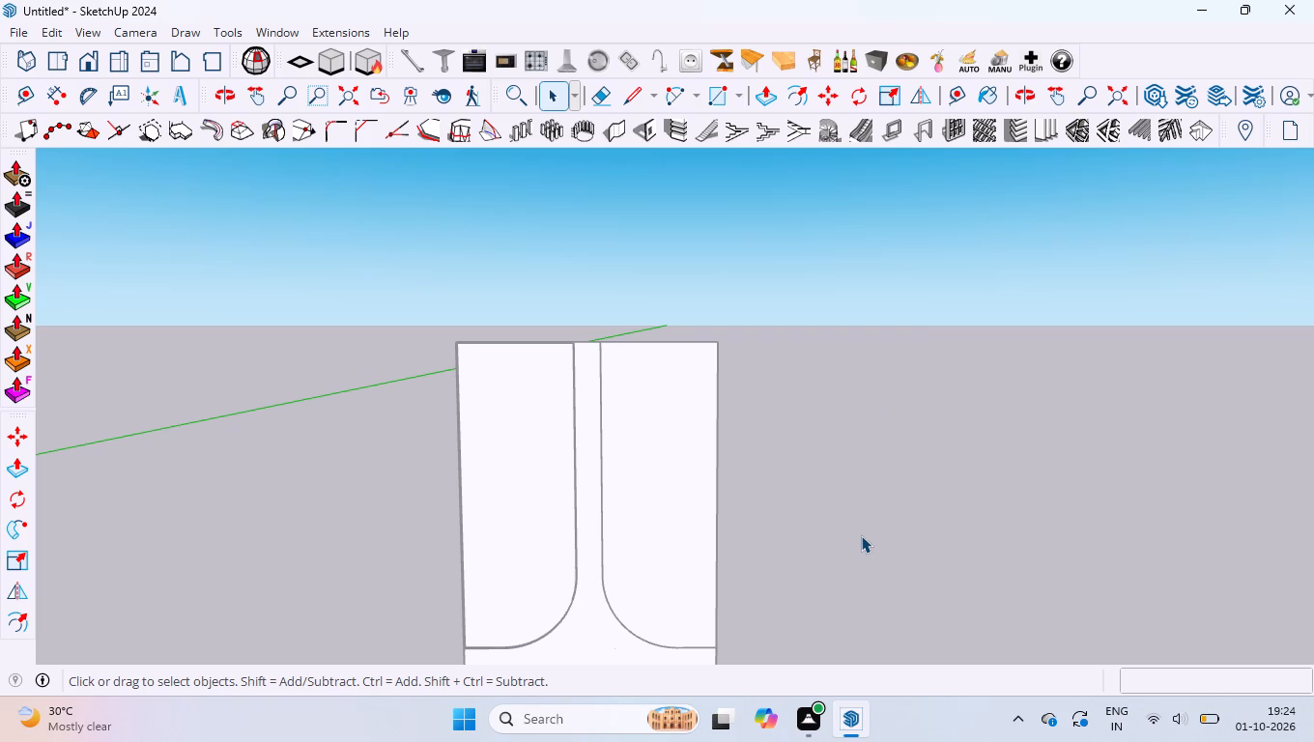
Draw an upright 2" by 48.93" rectangle beside the door inside the new group, and close the group.
{"action": "scroll", "coordinate": [734, 493], "scroll_direction": "down", "scroll_amount": 4}
{"action": "scroll", "coordinate": [397, 273], "scroll_direction": "down", "scroll_amount": 8}
{"action": "scroll", "coordinate": [715, 524], "scroll_direction": "up", "scroll_amount": 2}
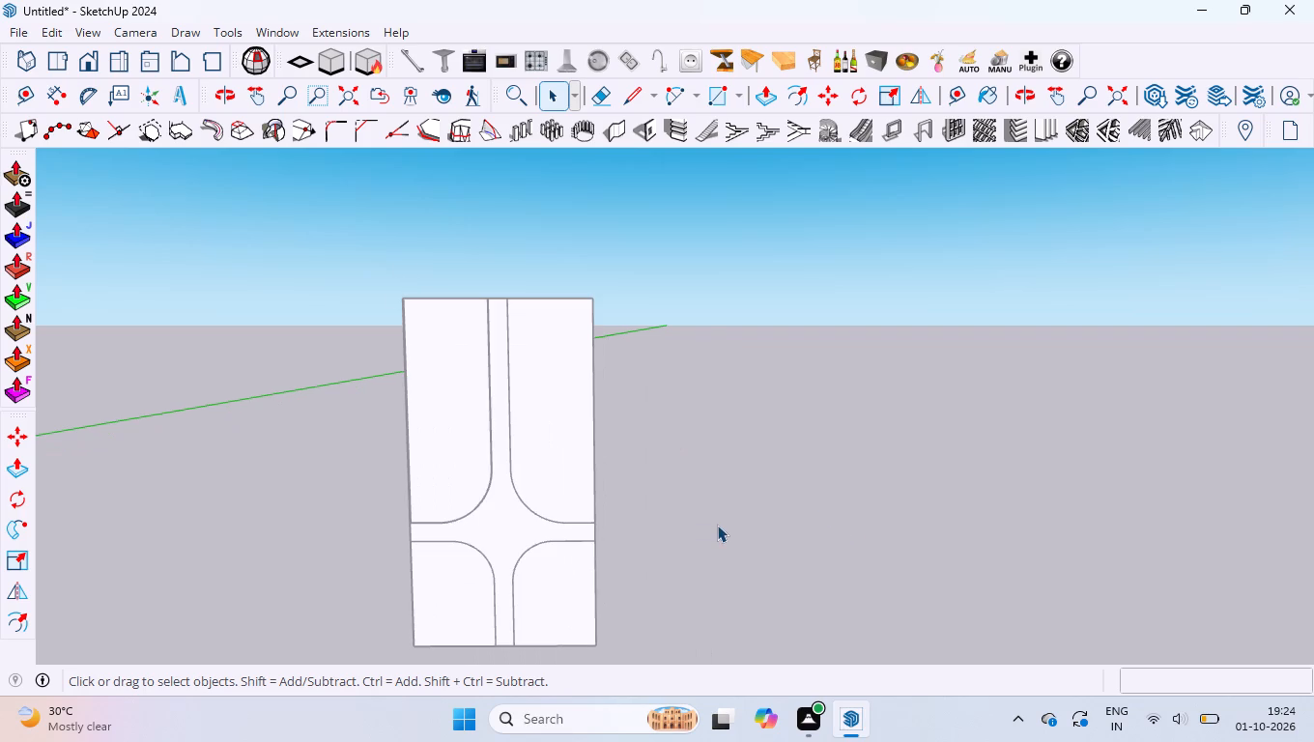
{"action": "key", "text": "r"}
{"action": "left_click", "coordinate": [759, 539]}
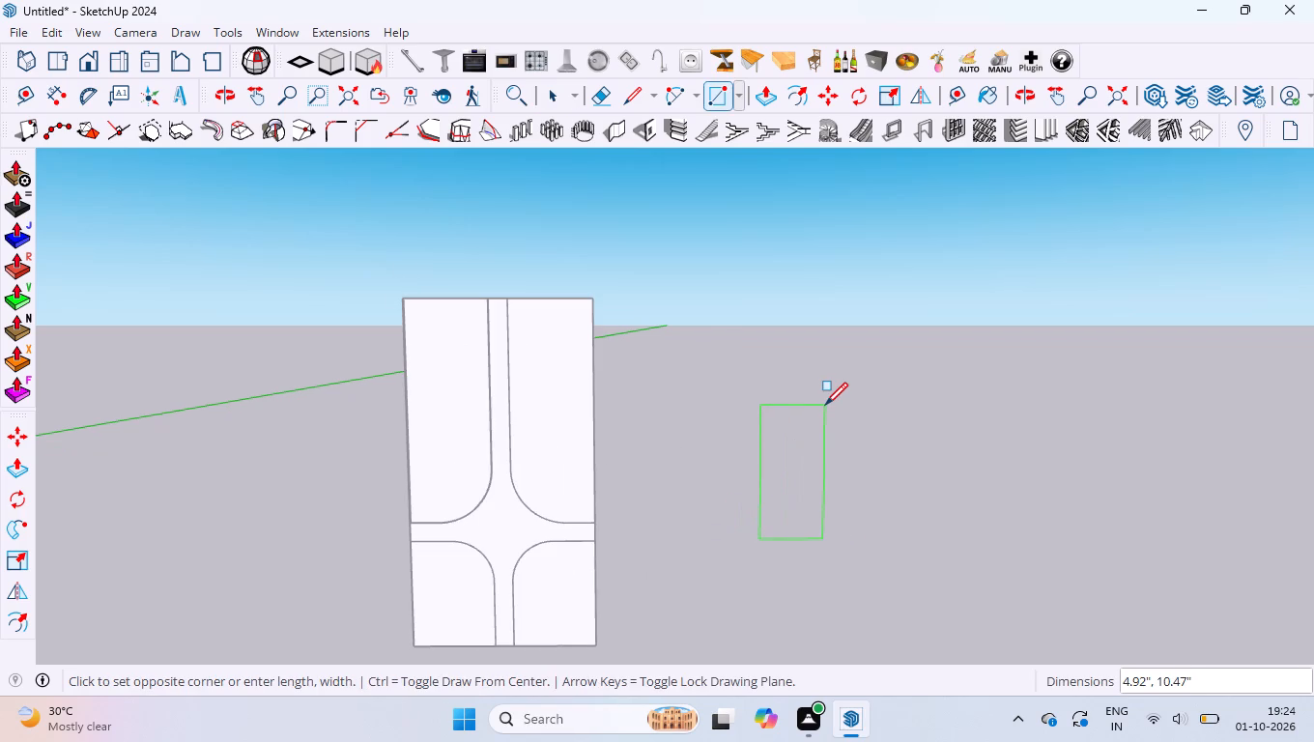
{"action": "type", "text": "2\""}
{"action": "key", "text": "comma"}
{"action": "type", "text": "48.93\""}
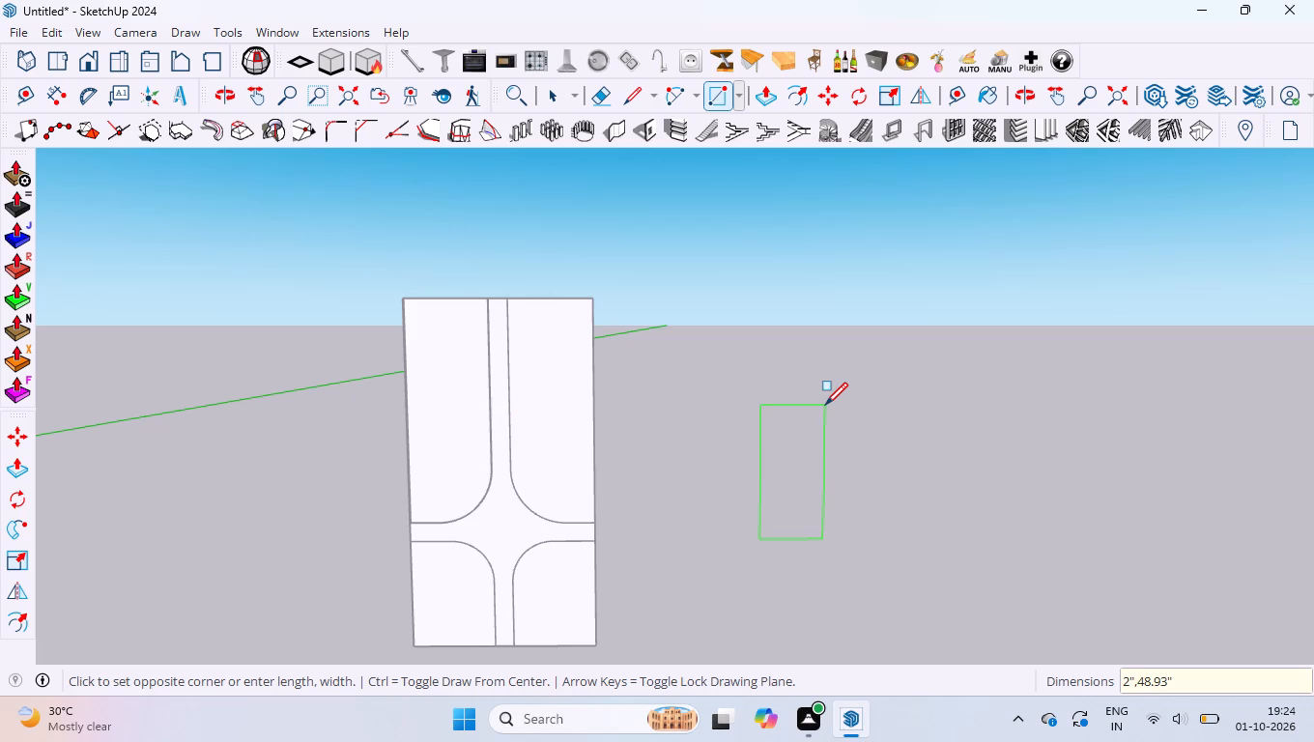
{"action": "key", "text": "Return"}
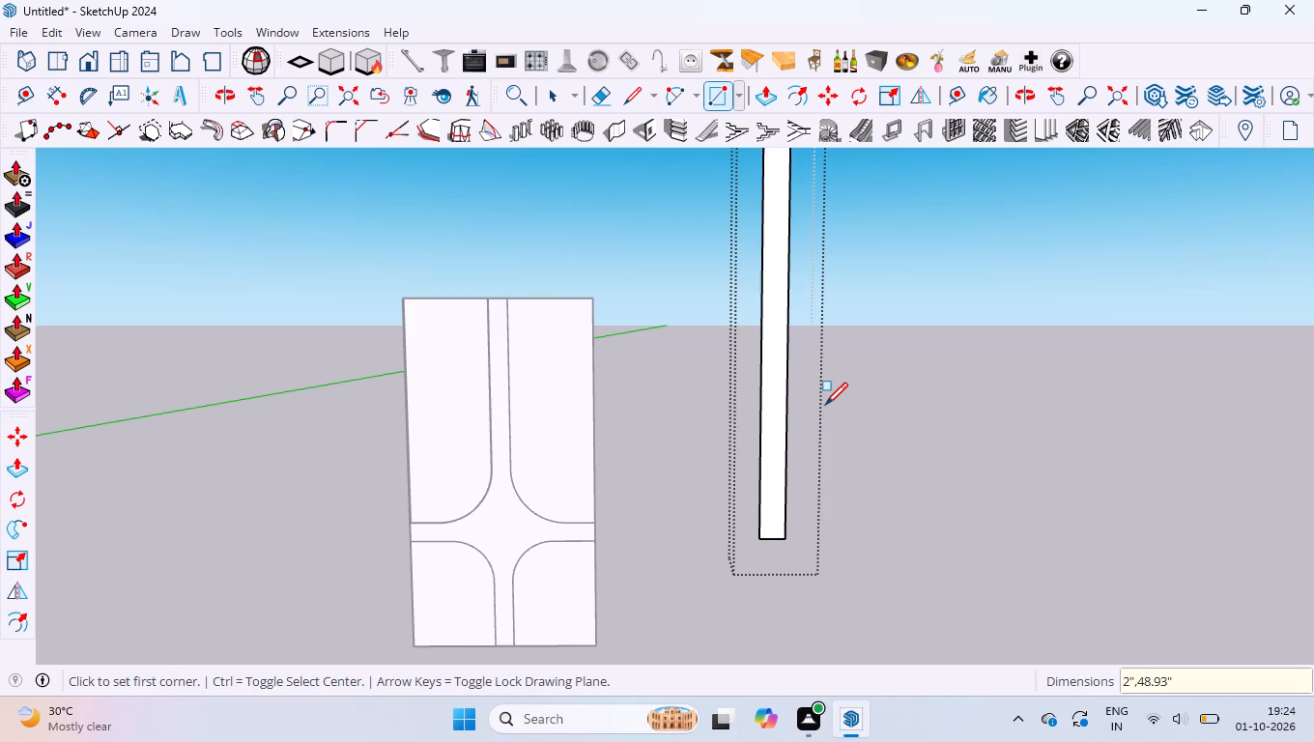
{"action": "scroll", "coordinate": [813, 411], "scroll_direction": "down", "scroll_amount": 18}
{"action": "scroll", "coordinate": [752, 490], "scroll_direction": "up", "scroll_amount": 9}
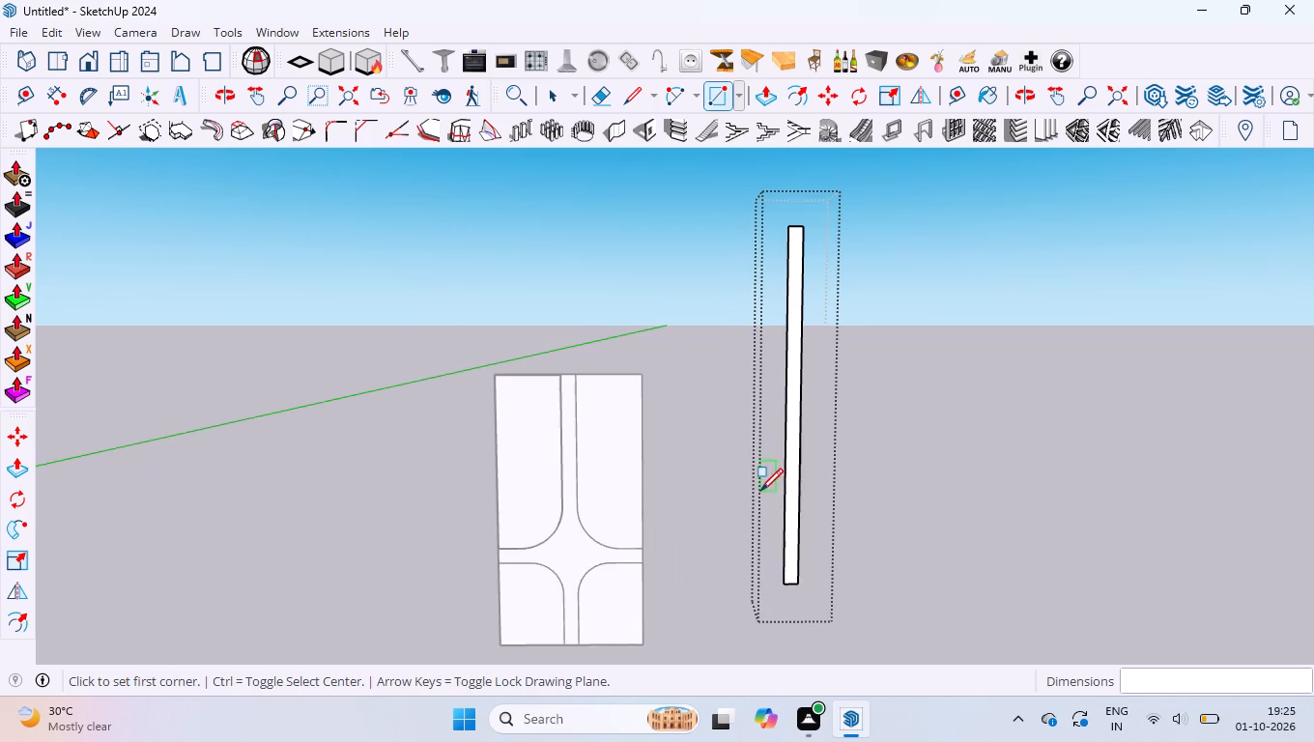
{"action": "key", "text": "space"}
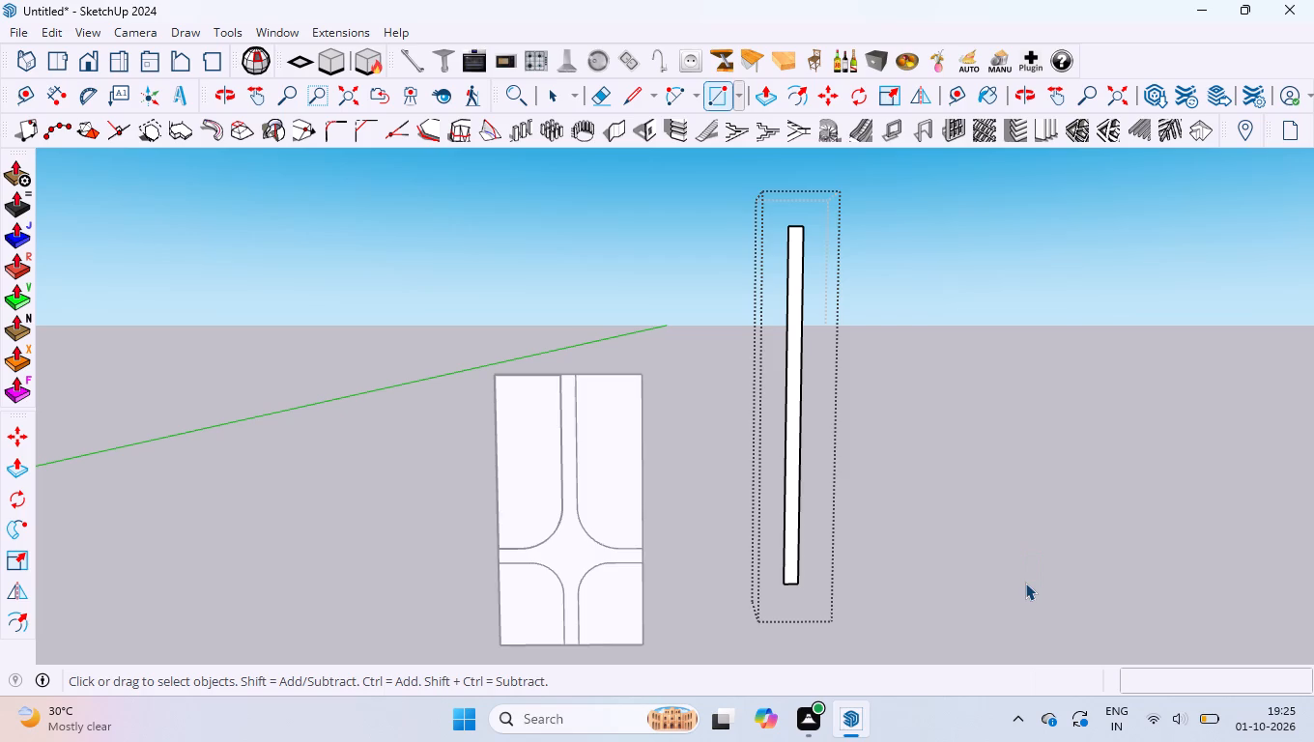
{"action": "left_click", "coordinate": [1025, 583]}
Dimension the recessed upper handle-side panel's inner height between its two outer-side corners, placing the dimension outside the door's edge.
{"action": "scroll", "coordinate": [521, 443], "scroll_direction": "up", "scroll_amount": 7}
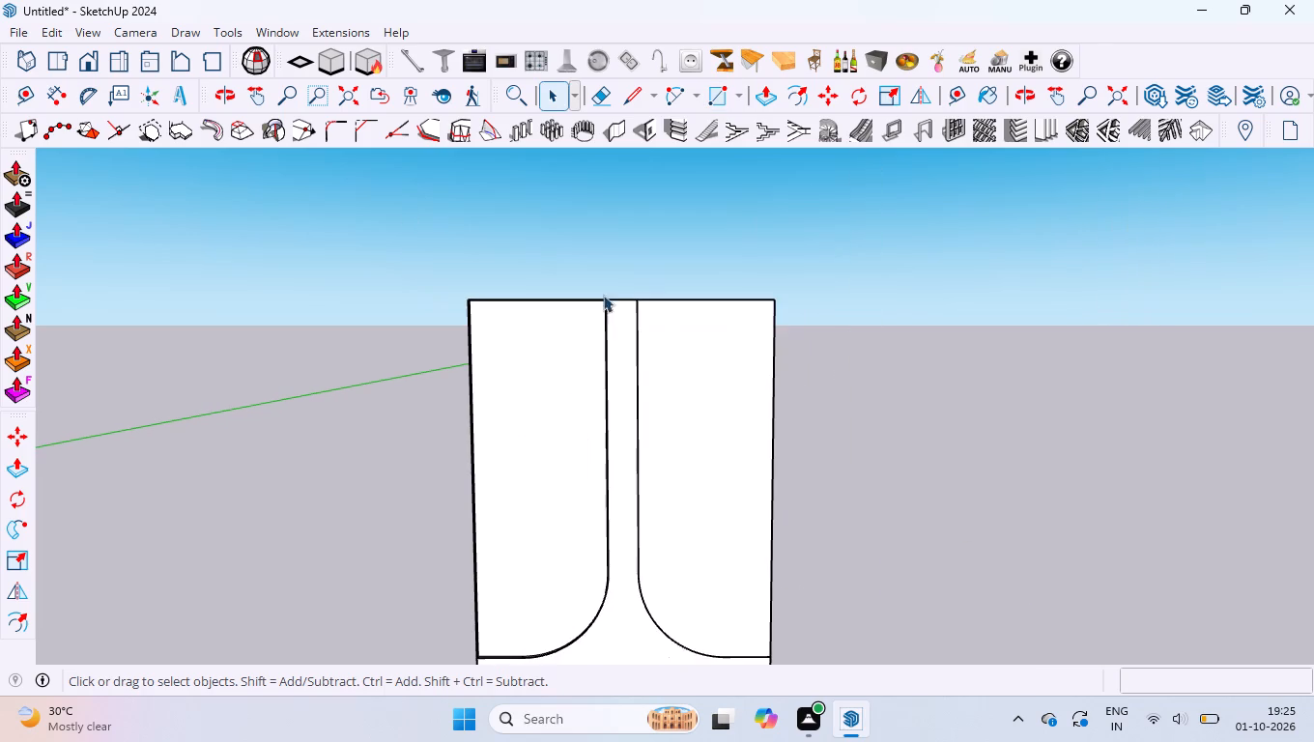
{"action": "scroll", "coordinate": [568, 309], "scroll_direction": "up", "scroll_amount": 20}
{"action": "scroll", "coordinate": [568, 309], "scroll_direction": "up", "scroll_amount": 10}
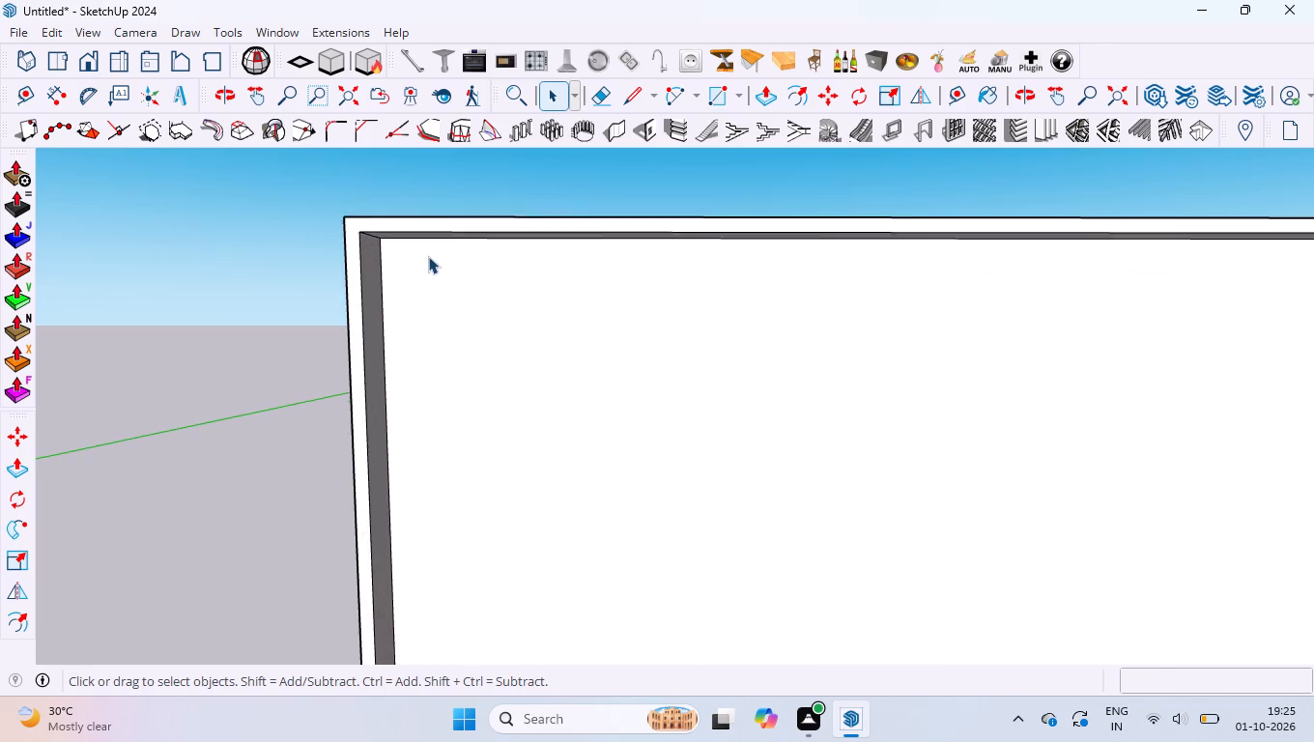
{"action": "scroll", "coordinate": [428, 256], "scroll_direction": "up", "scroll_amount": 5}
{"action": "left_click", "coordinate": [63, 100]}
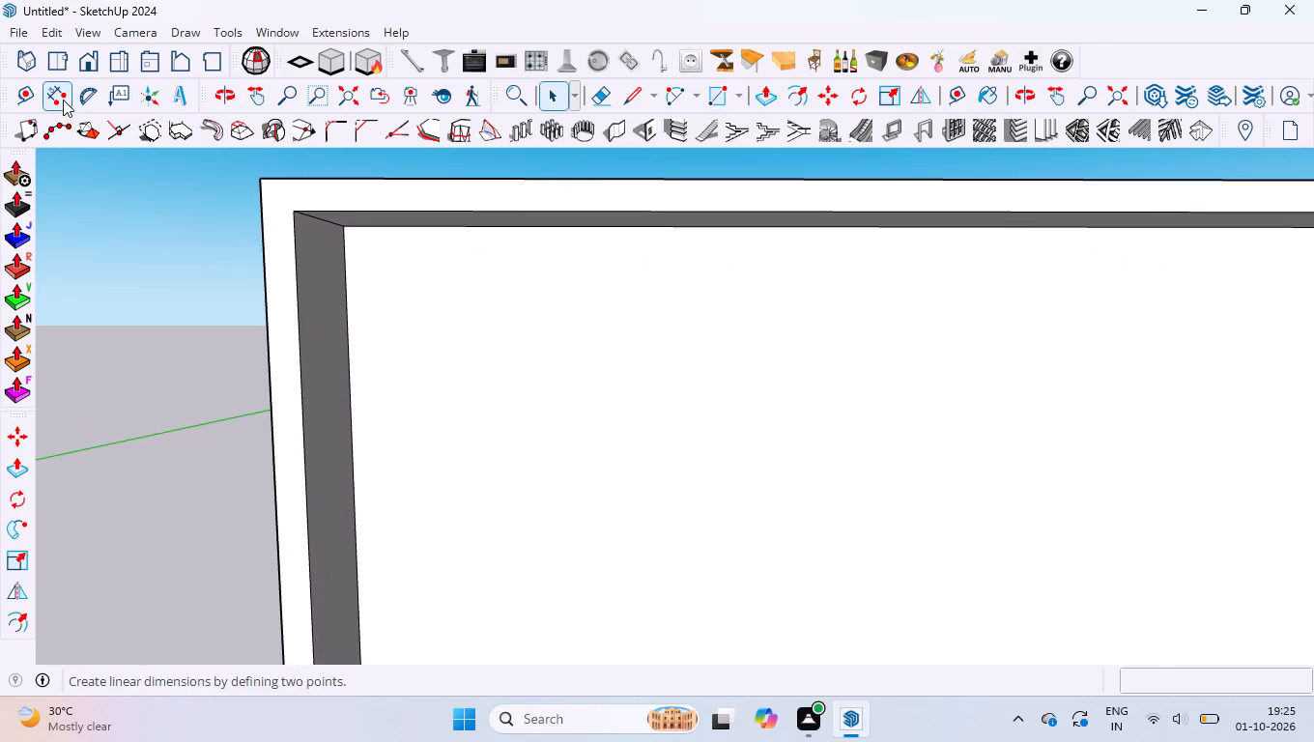
{"action": "left_click", "coordinate": [348, 228]}
{"action": "scroll", "coordinate": [343, 247], "scroll_direction": "down", "scroll_amount": 3}
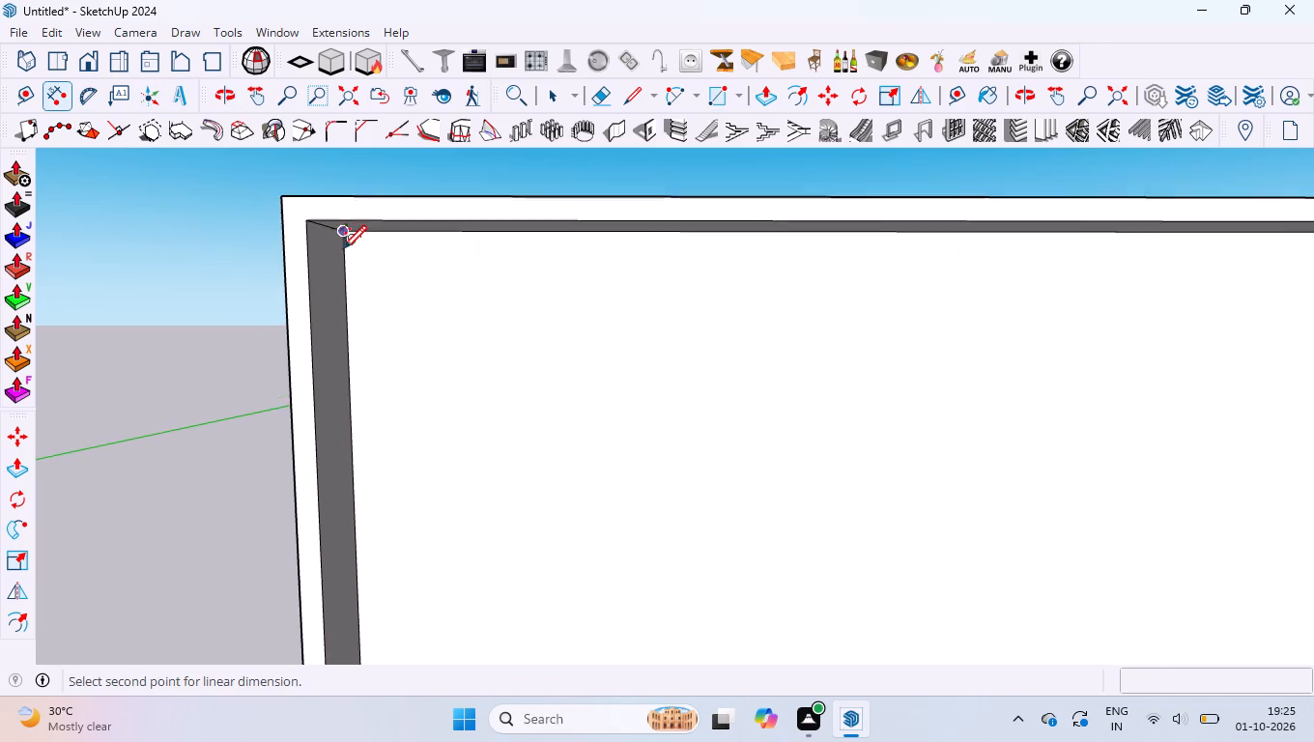
{"action": "scroll", "coordinate": [343, 247], "scroll_direction": "down", "scroll_amount": 20}
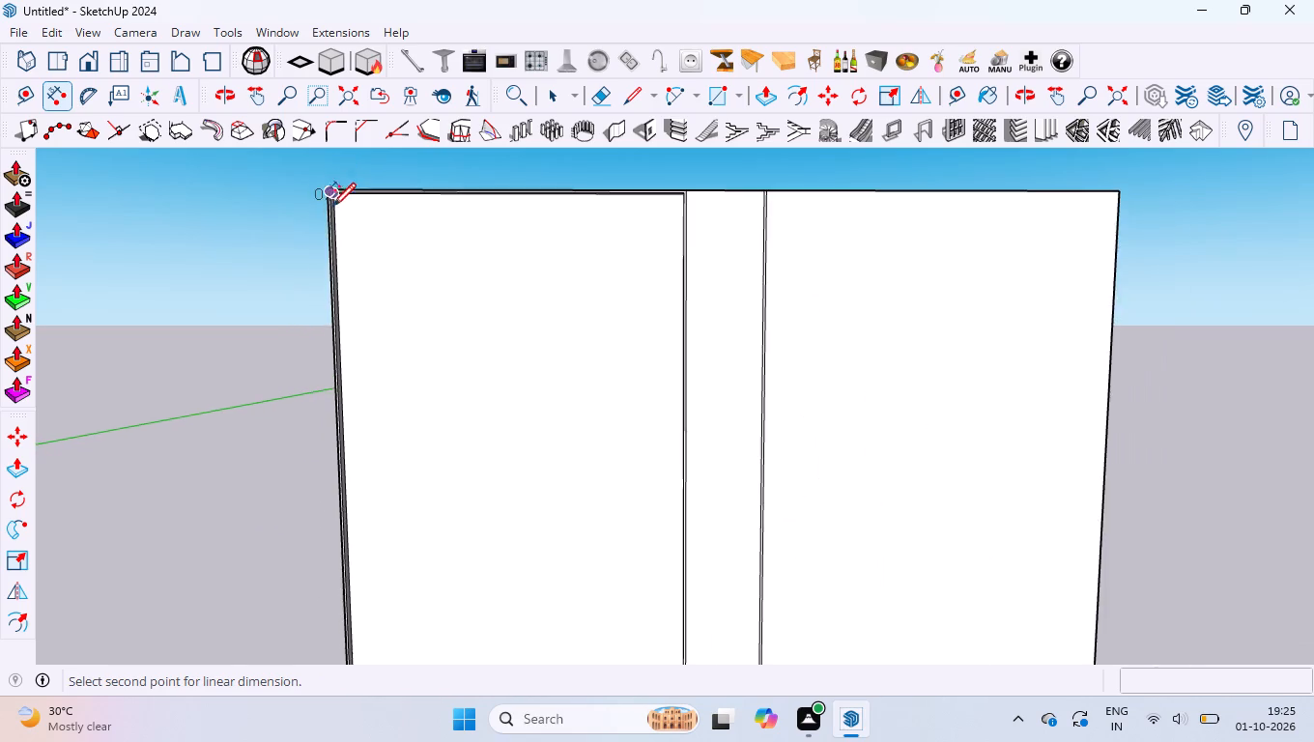
{"action": "scroll", "coordinate": [332, 205], "scroll_direction": "down", "scroll_amount": 6}
{"action": "scroll", "coordinate": [364, 294], "scroll_direction": "down", "scroll_amount": 10}
{"action": "scroll", "coordinate": [340, 456], "scroll_direction": "up", "scroll_amount": 4}
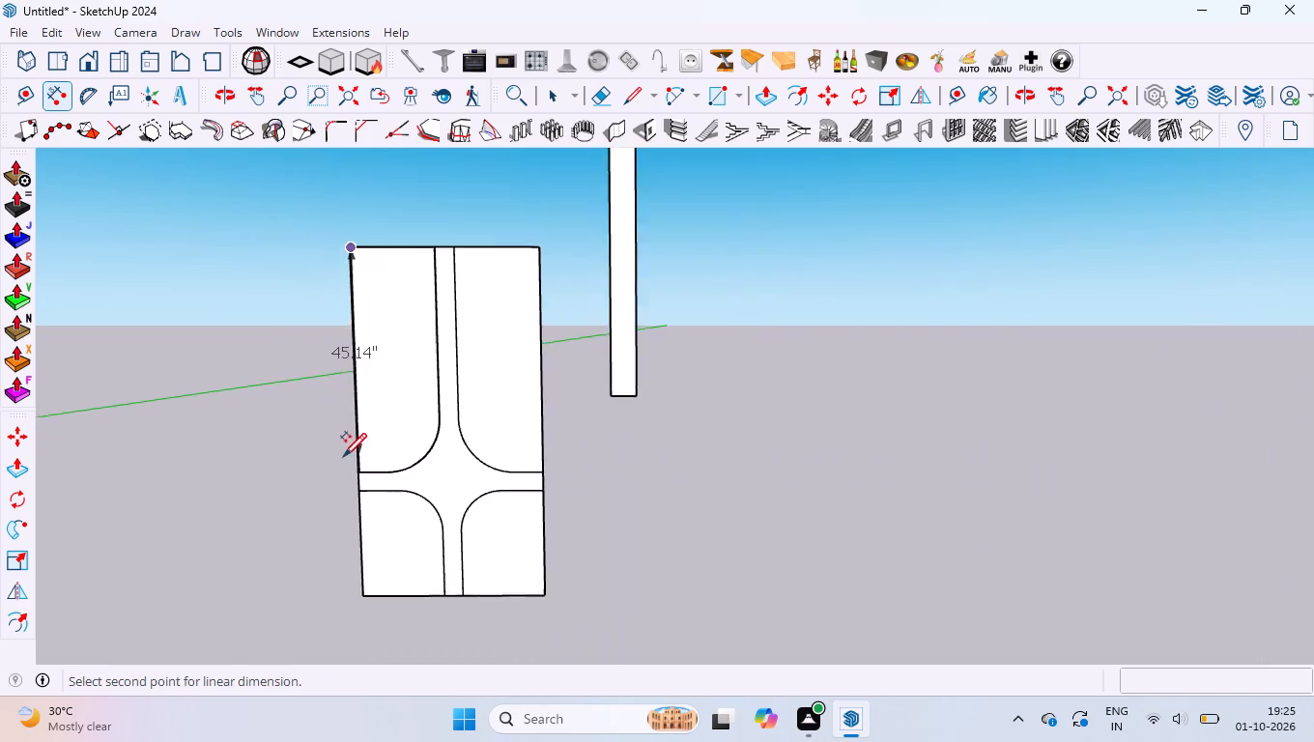
{"action": "scroll", "coordinate": [343, 455], "scroll_direction": "up", "scroll_amount": 20}
{"action": "scroll", "coordinate": [343, 455], "scroll_direction": "up", "scroll_amount": 1}
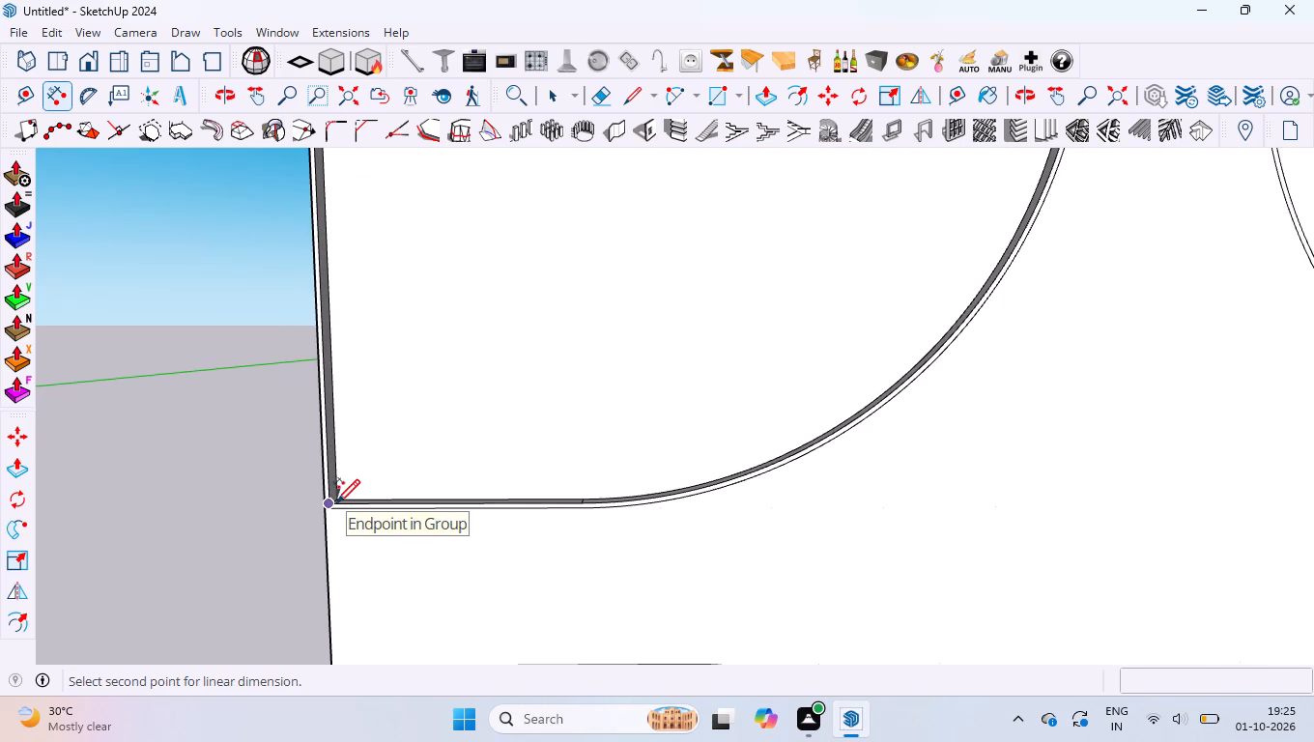
{"action": "scroll", "coordinate": [342, 491], "scroll_direction": "up", "scroll_amount": 11}
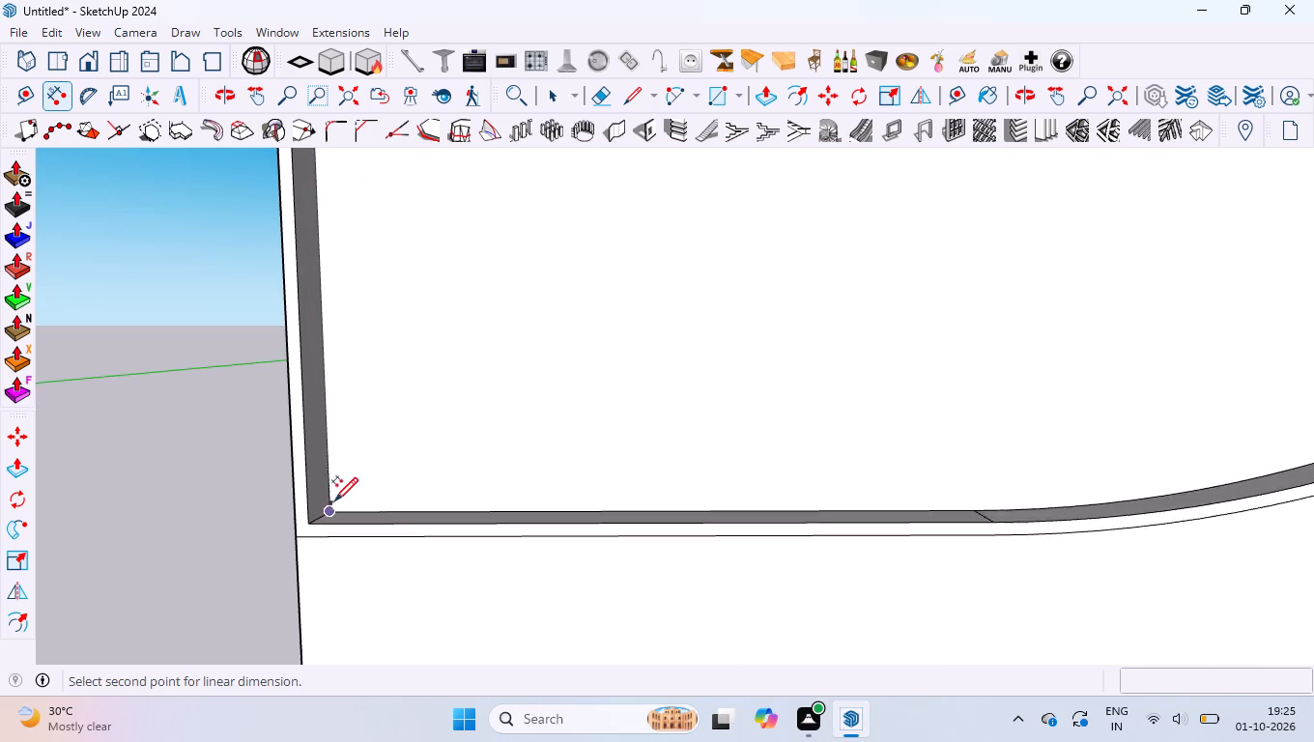
{"action": "left_click", "coordinate": [335, 507]}
{"action": "scroll", "coordinate": [335, 497], "scroll_direction": "down", "scroll_amount": 7}
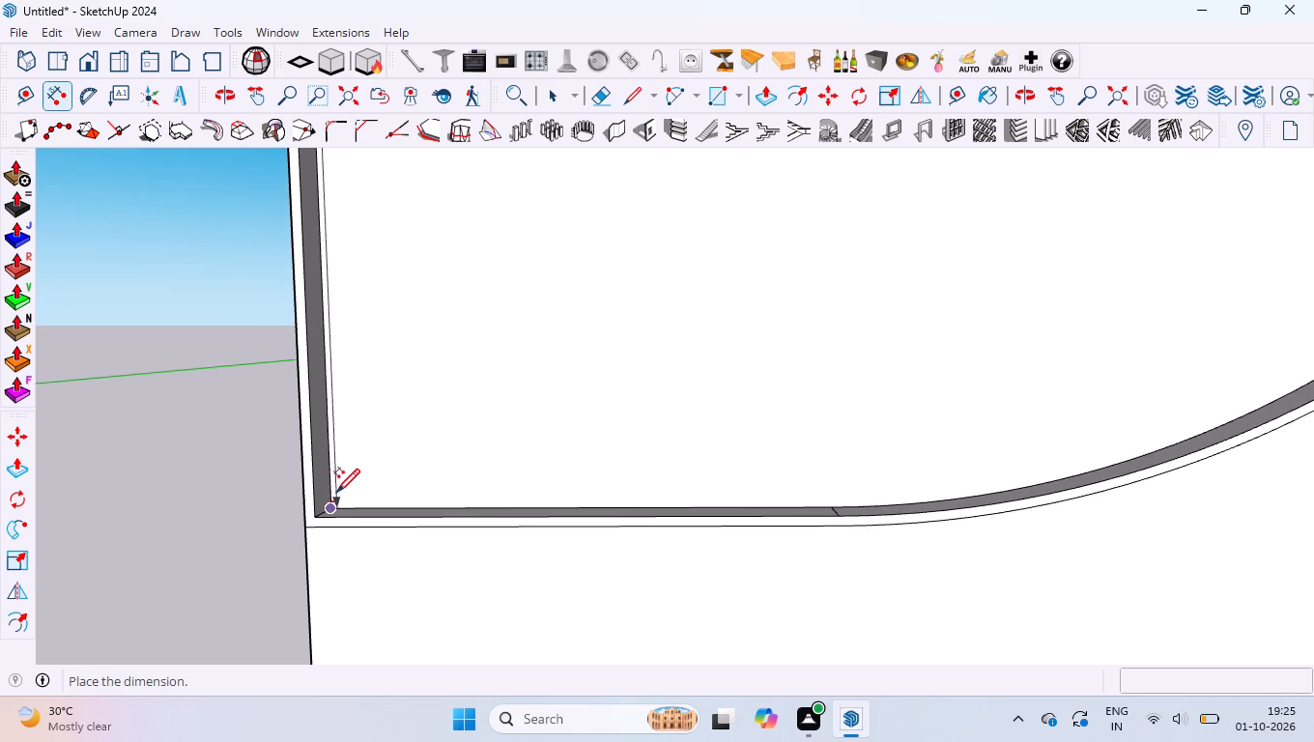
{"action": "scroll", "coordinate": [336, 491], "scroll_direction": "down", "scroll_amount": 7}
{"action": "scroll", "coordinate": [239, 481], "scroll_direction": "down", "scroll_amount": 15}
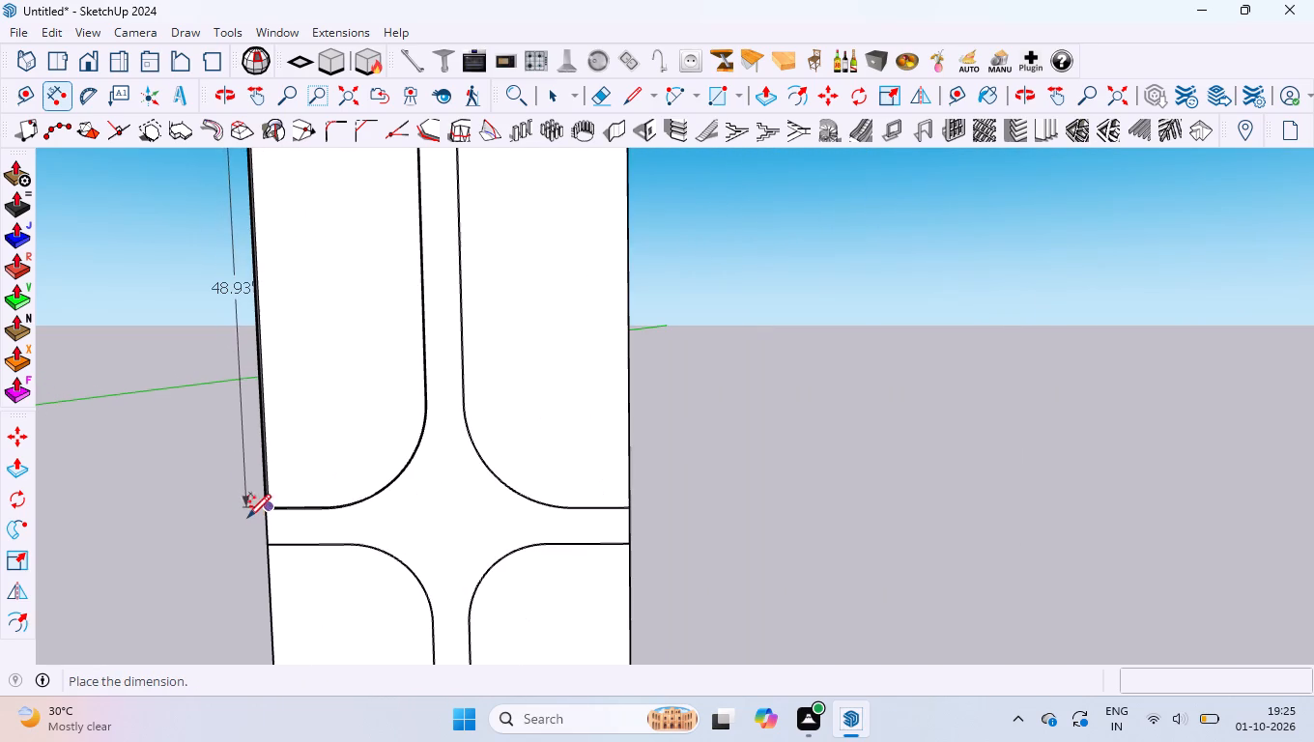
{"action": "left_click", "coordinate": [232, 461]}
Move the strip group by its upper corner onto the upper outer corner of the recessed handle-side panel's back face.
{"action": "scroll", "coordinate": [305, 437], "scroll_direction": "down", "scroll_amount": 11}
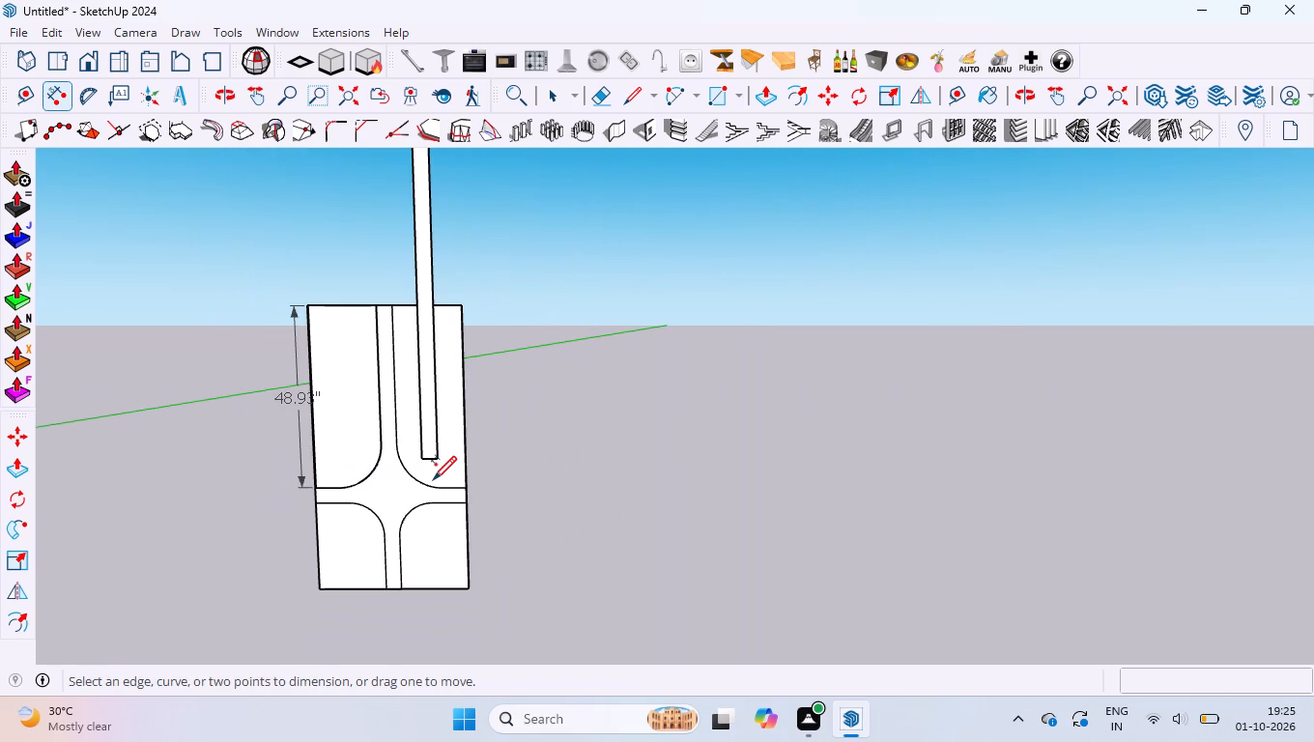
{"action": "key", "text": "v"}
{"action": "key", "text": "space"}
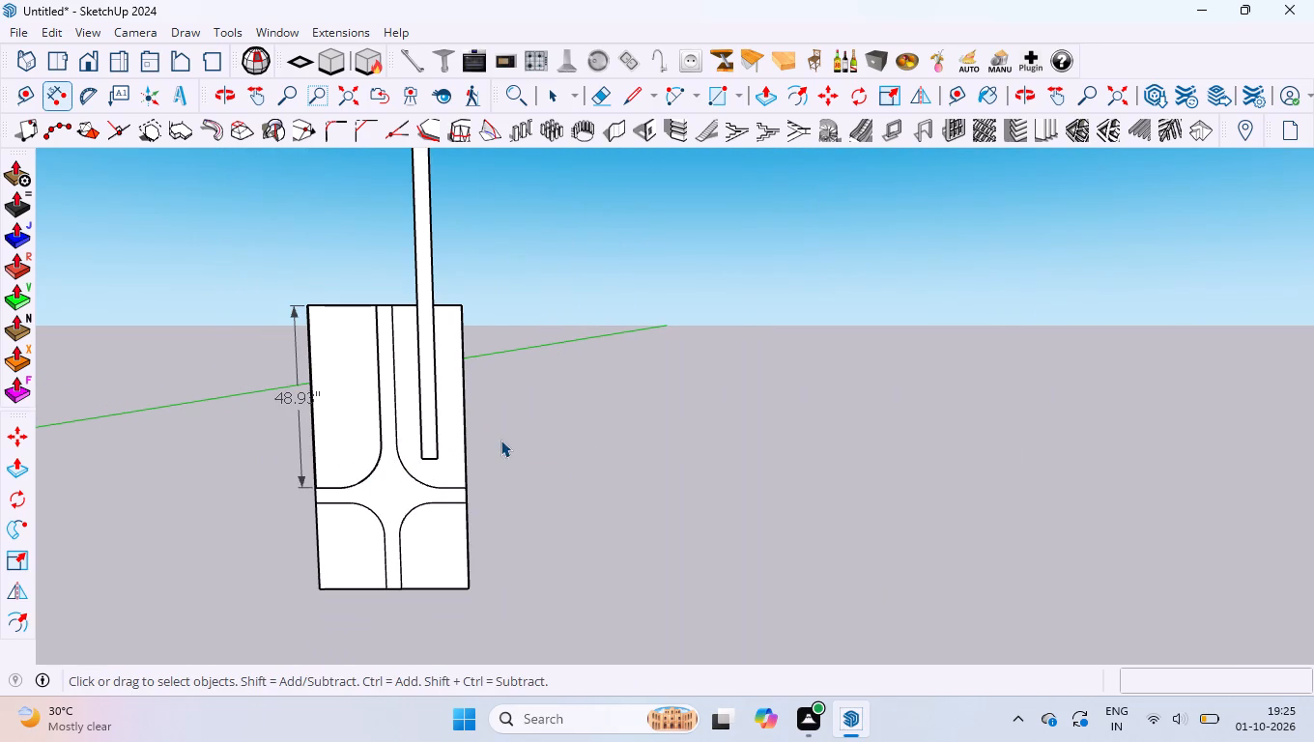
{"action": "left_click", "coordinate": [500, 437]}
{"action": "left_click", "coordinate": [430, 443]}
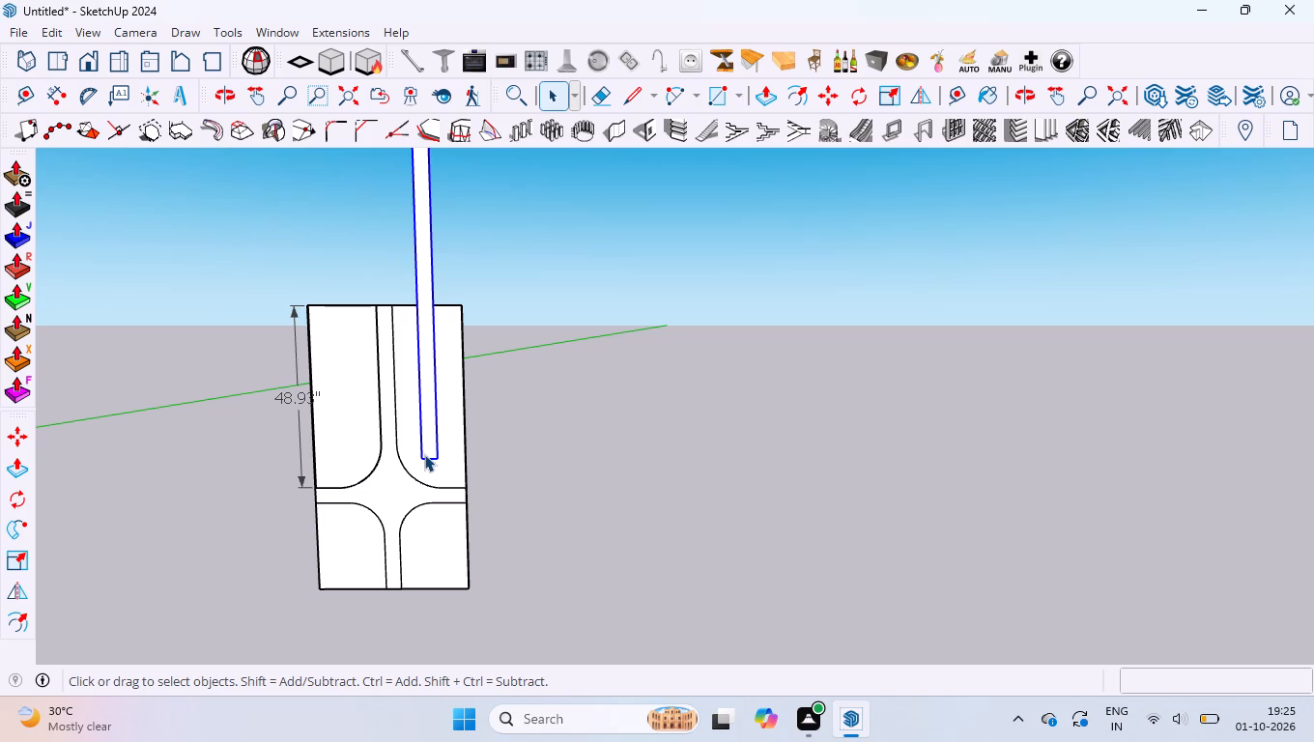
{"action": "scroll", "coordinate": [481, 565], "scroll_direction": "down", "scroll_amount": 6}
{"action": "key", "text": "m"}
{"action": "scroll", "coordinate": [413, 297], "scroll_direction": "up", "scroll_amount": 7}
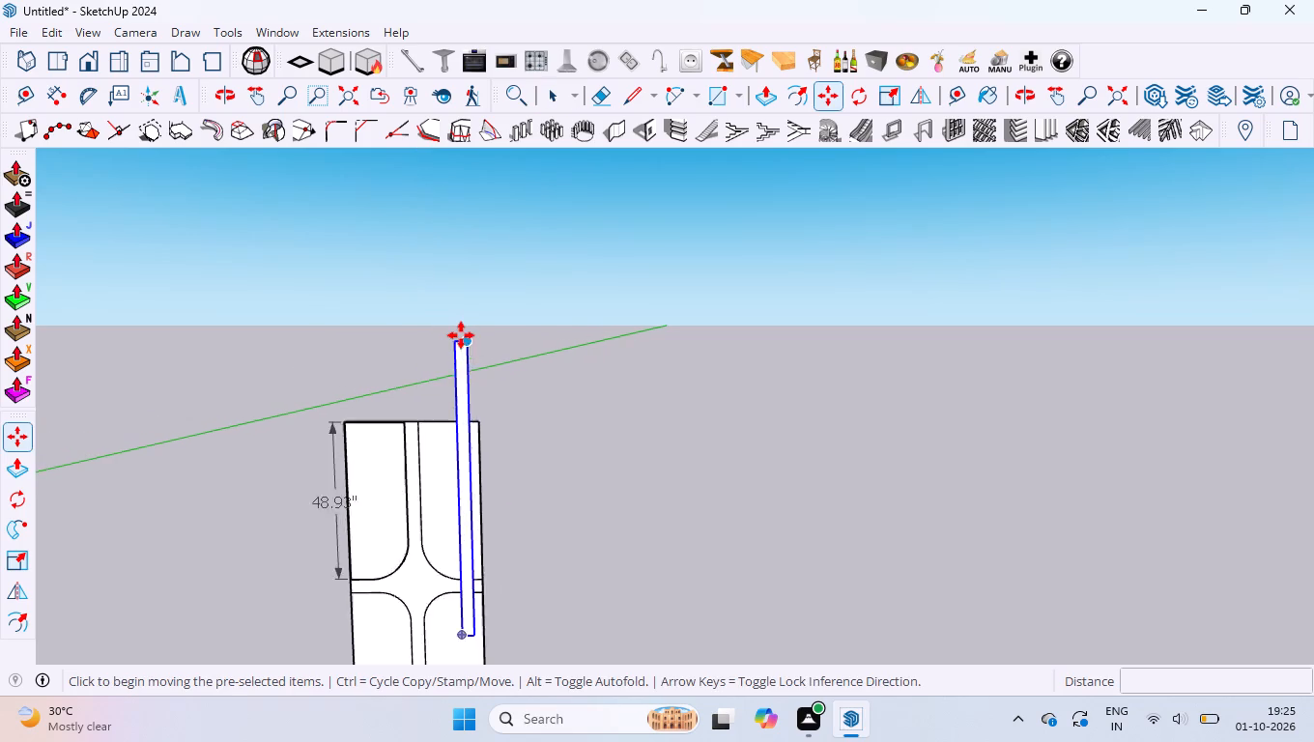
{"action": "scroll", "coordinate": [461, 335], "scroll_direction": "up", "scroll_amount": 10}
{"action": "scroll", "coordinate": [452, 359], "scroll_direction": "down", "scroll_amount": 4}
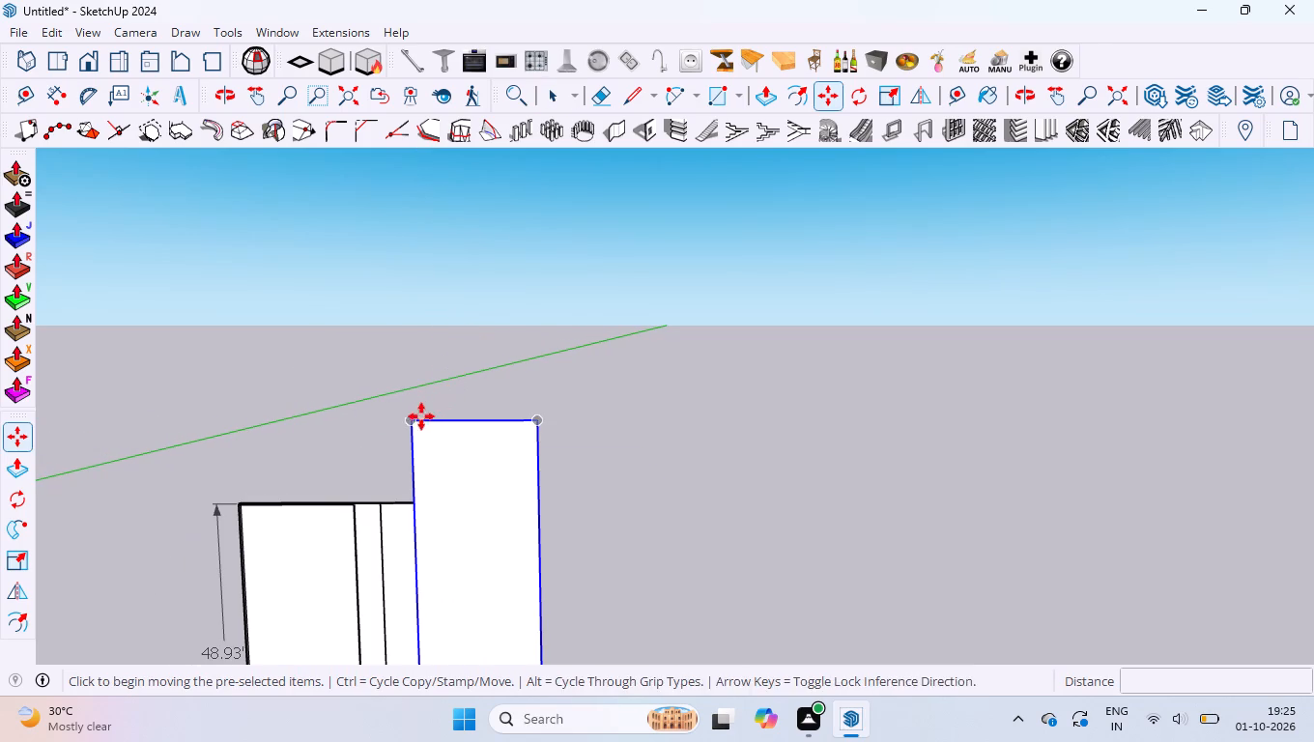
{"action": "left_click", "coordinate": [414, 417]}
{"action": "scroll", "coordinate": [248, 529], "scroll_direction": "up", "scroll_amount": 14}
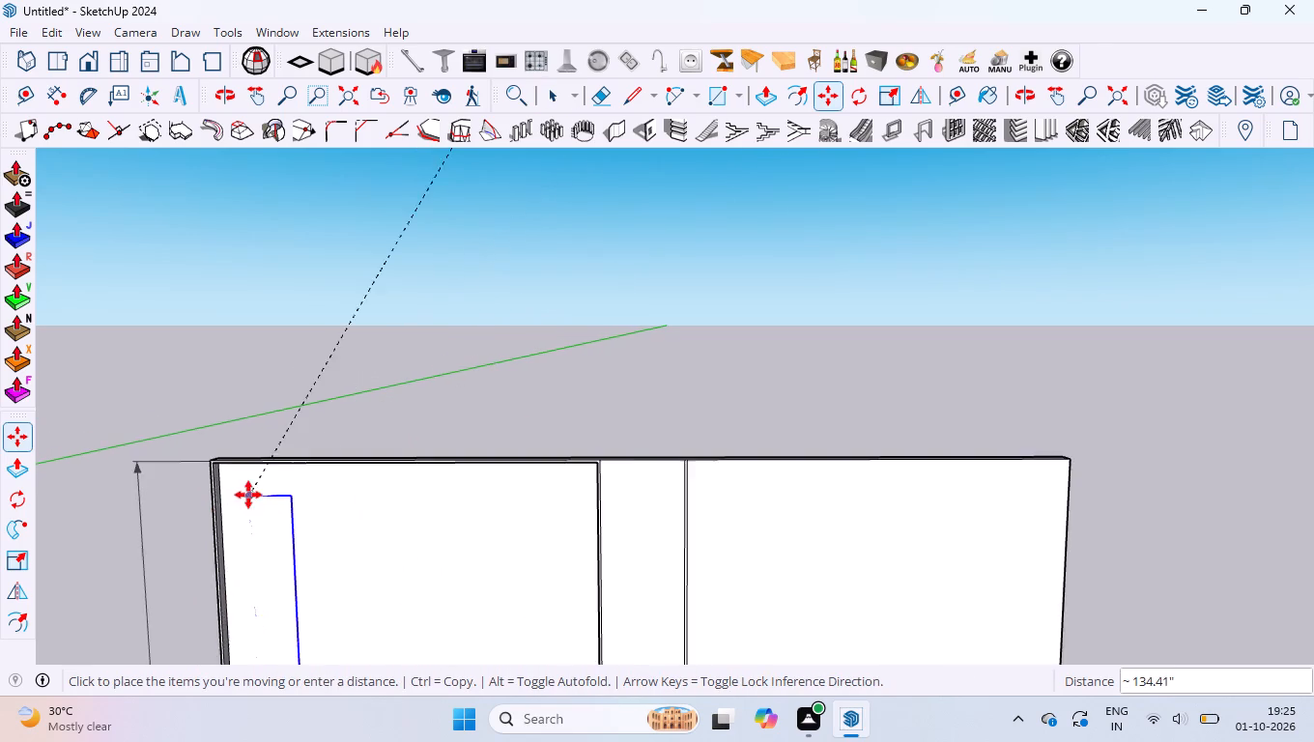
{"action": "scroll", "coordinate": [248, 495], "scroll_direction": "up", "scroll_amount": 3}
{"action": "middle_click_drag", "start_coordinate": [242, 485], "coordinate": [213, 435]}
{"action": "scroll", "coordinate": [224, 458], "scroll_direction": "up", "scroll_amount": 8}
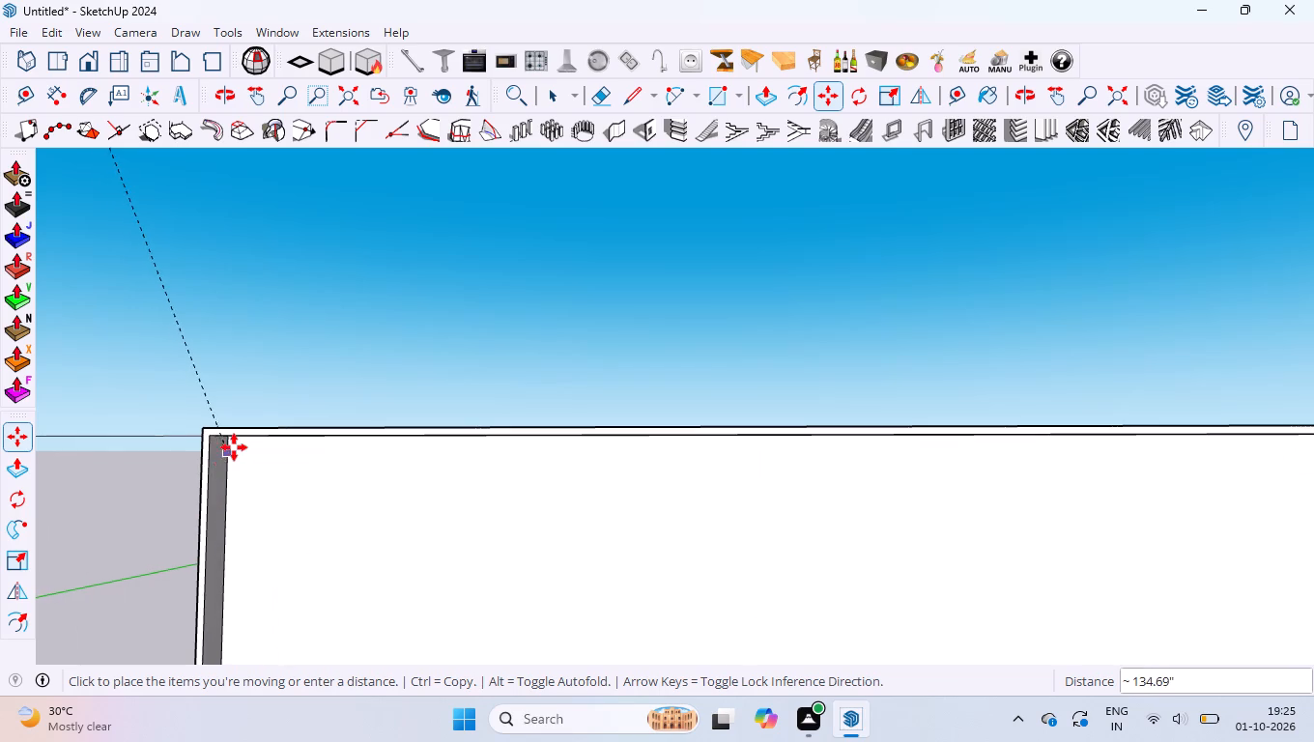
{"action": "scroll", "coordinate": [235, 444], "scroll_direction": "up", "scroll_amount": 1}
{"action": "middle_click_drag", "start_coordinate": [235, 444], "coordinate": [238, 387]}
{"action": "scroll", "coordinate": [231, 435], "scroll_direction": "up", "scroll_amount": 9}
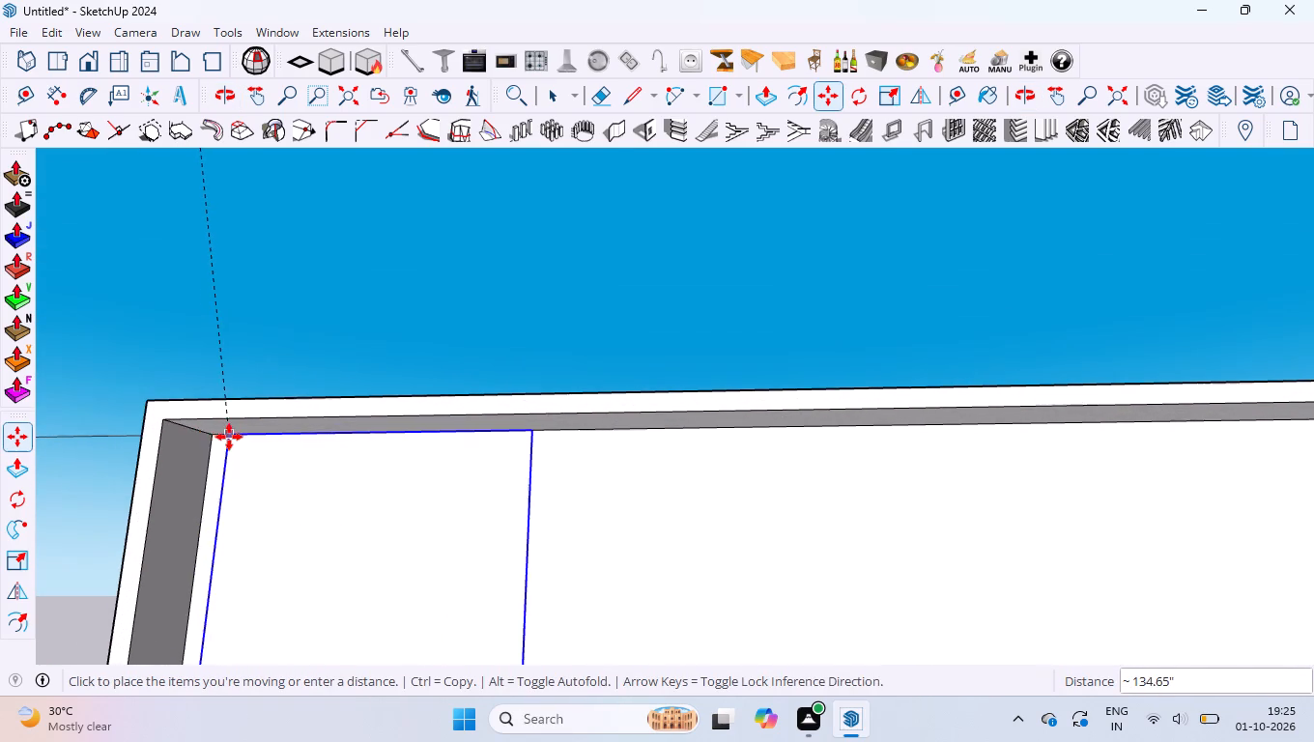
{"action": "left_click", "coordinate": [216, 437]}
{"action": "key", "text": "space"}
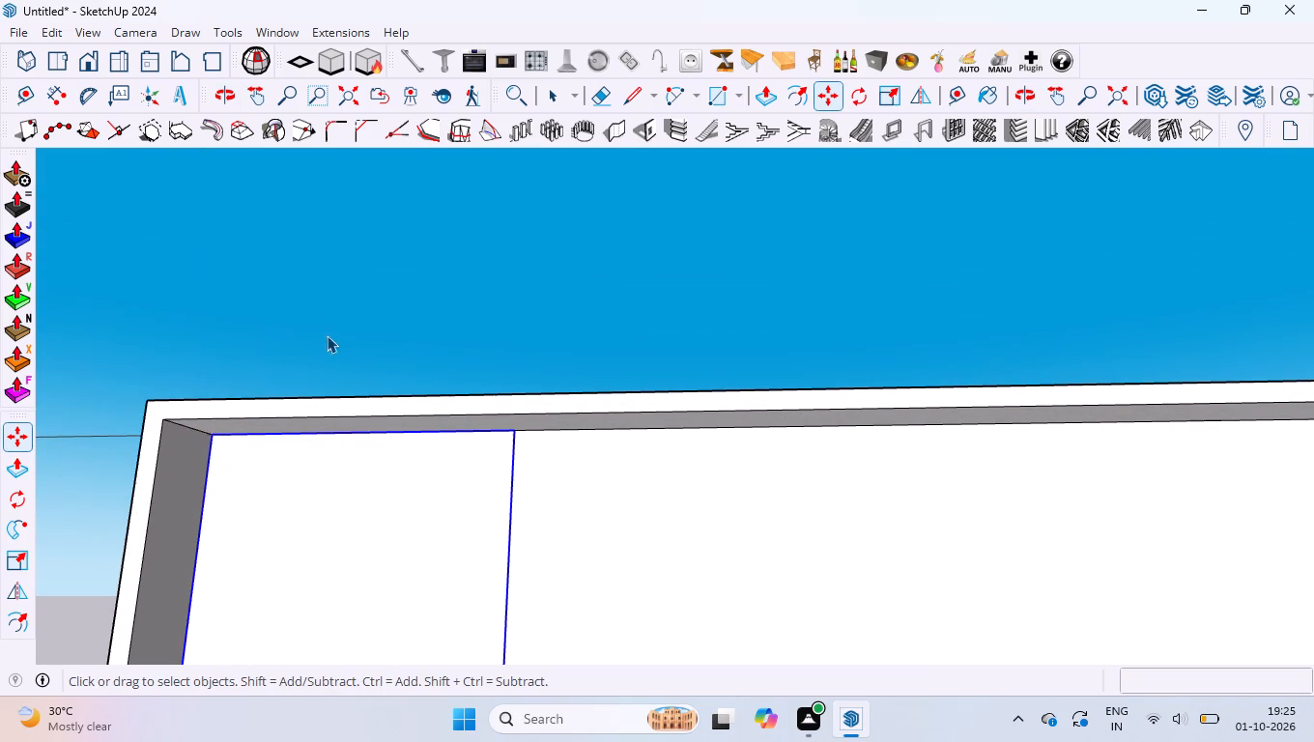
Inside the strip group, extrude the strip's face outward by 0.2" and close the group.
{"action": "double_click", "coordinate": [369, 481]}
{"action": "left_click", "coordinate": [371, 503]}
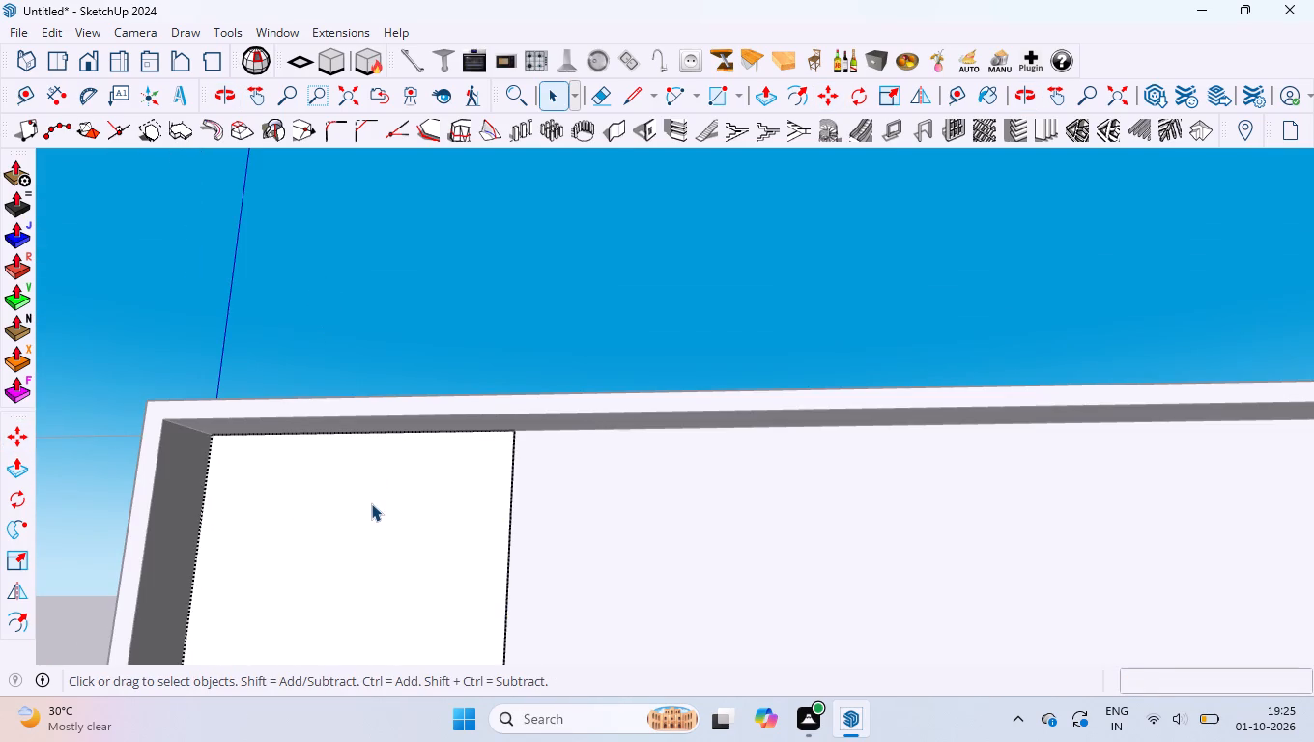
{"action": "key", "text": "p"}
{"action": "left_click", "coordinate": [371, 502]}
{"action": "type", "text": "0.2\""}
{"action": "key", "text": "Return"}
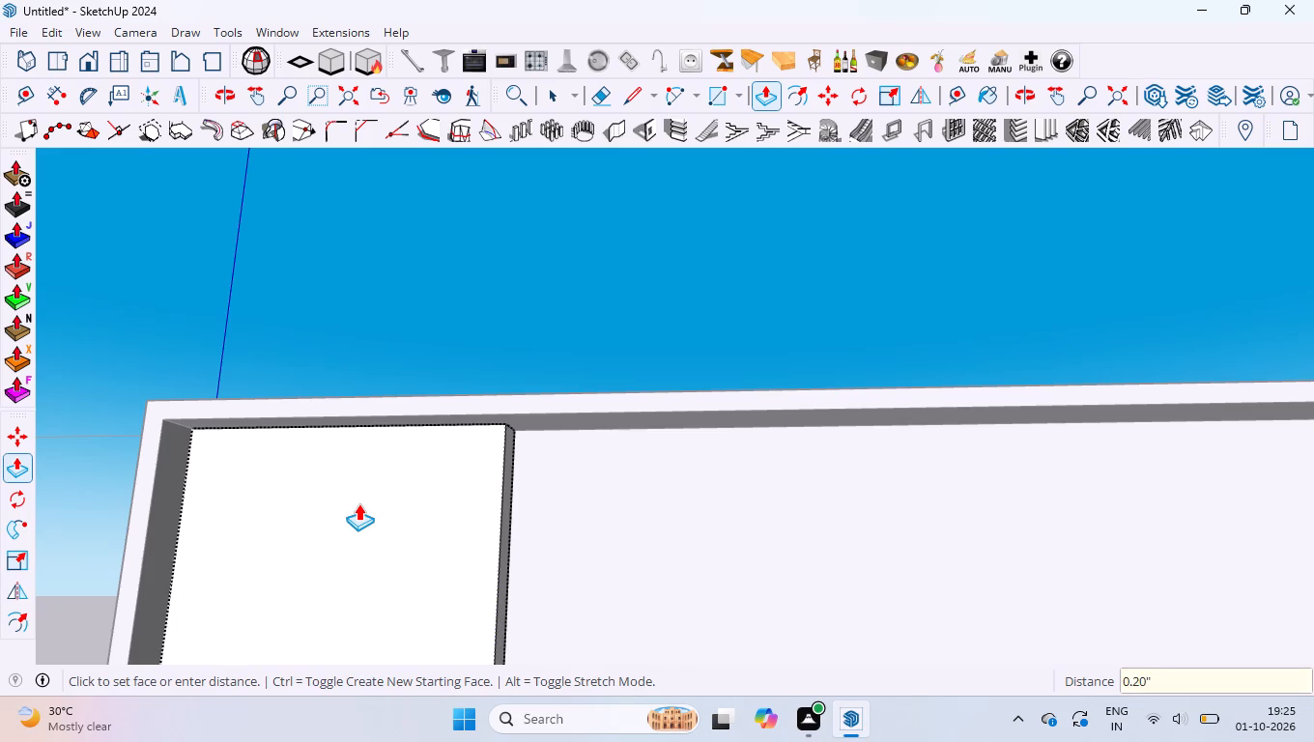
{"action": "key", "text": "space"}
{"action": "scroll", "coordinate": [317, 435], "scroll_direction": "down", "scroll_amount": 16}
{"action": "scroll", "coordinate": [380, 281], "scroll_direction": "down", "scroll_amount": 6}
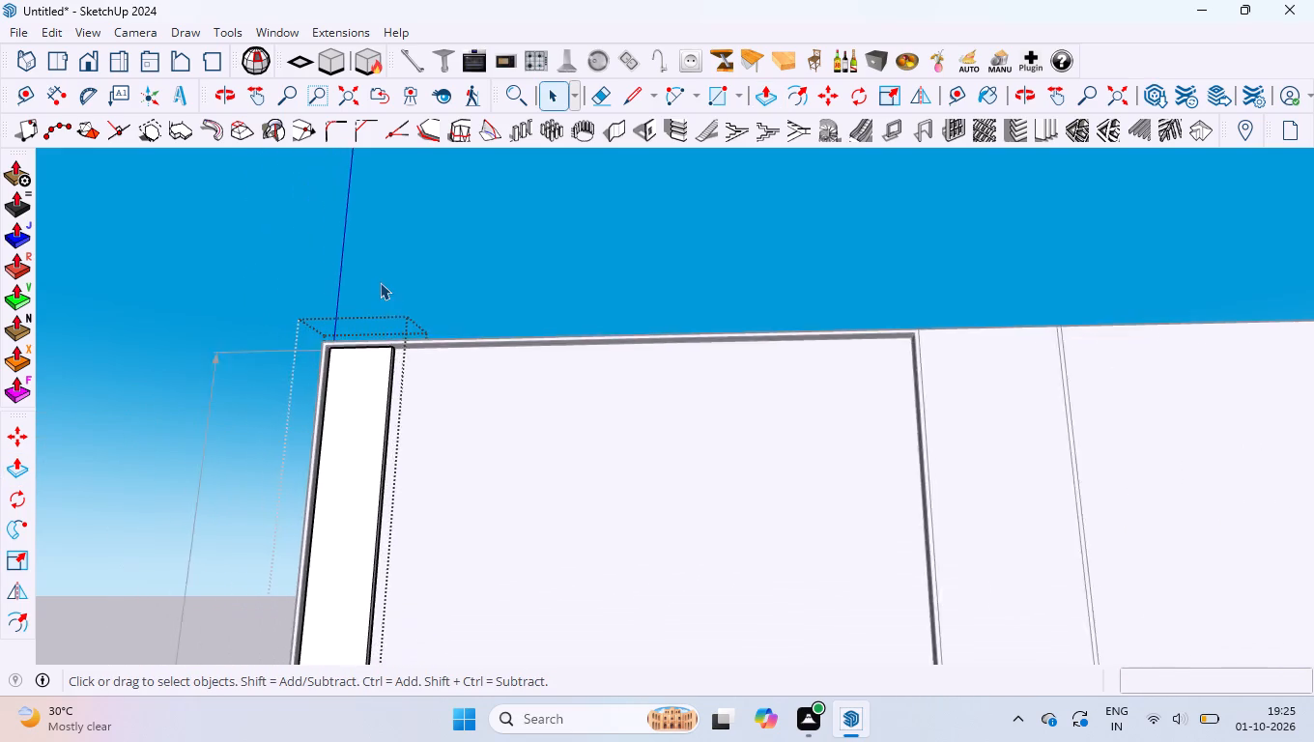
{"action": "scroll", "coordinate": [380, 282], "scroll_direction": "down", "scroll_amount": 4}
{"action": "middle_click_drag", "start_coordinate": [381, 293], "coordinate": [416, 393]}
{"action": "left_click", "coordinate": [272, 366]}
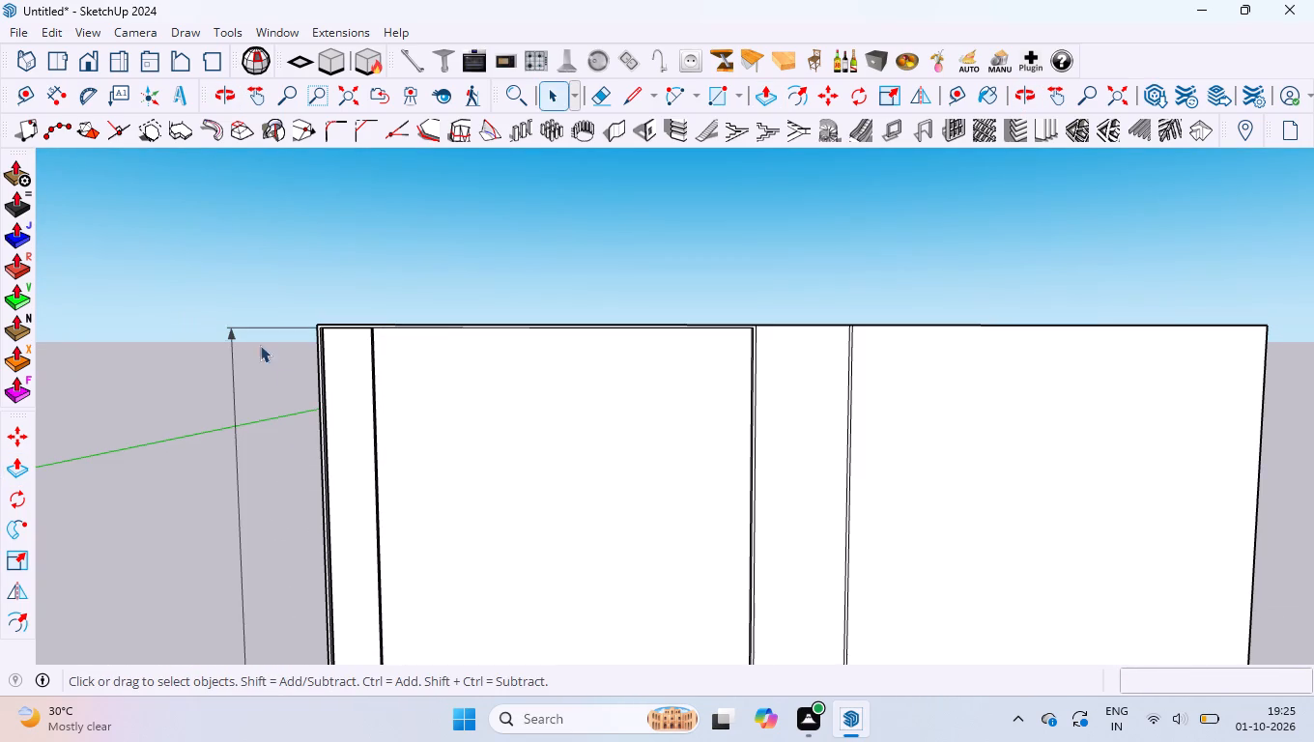
Reopen the strip group and copy the whole strip 2.2" sideways across the recessed panel, toward the door's centre.
{"action": "double_click", "coordinate": [343, 386]}
{"action": "left_click", "coordinate": [203, 278]}
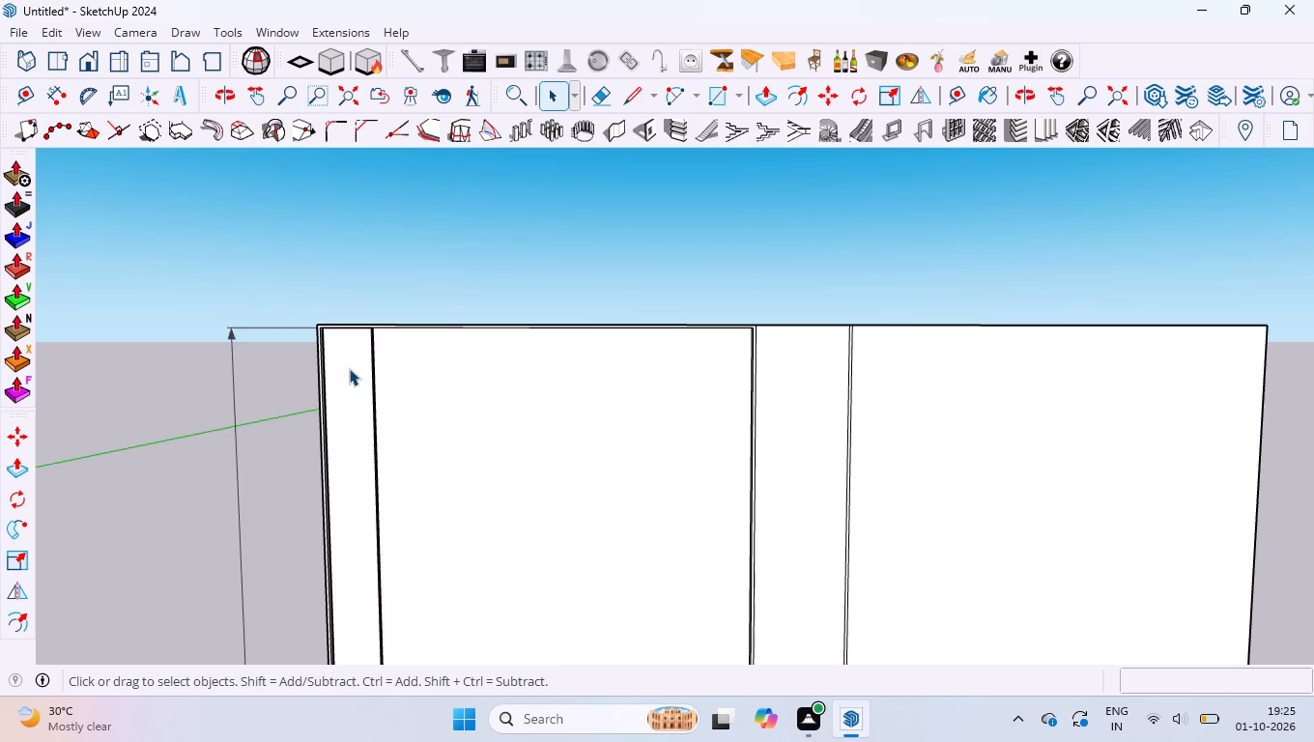
{"action": "scroll", "coordinate": [339, 360], "scroll_direction": "up", "scroll_amount": 5}
{"action": "triple_click", "coordinate": [339, 360]}
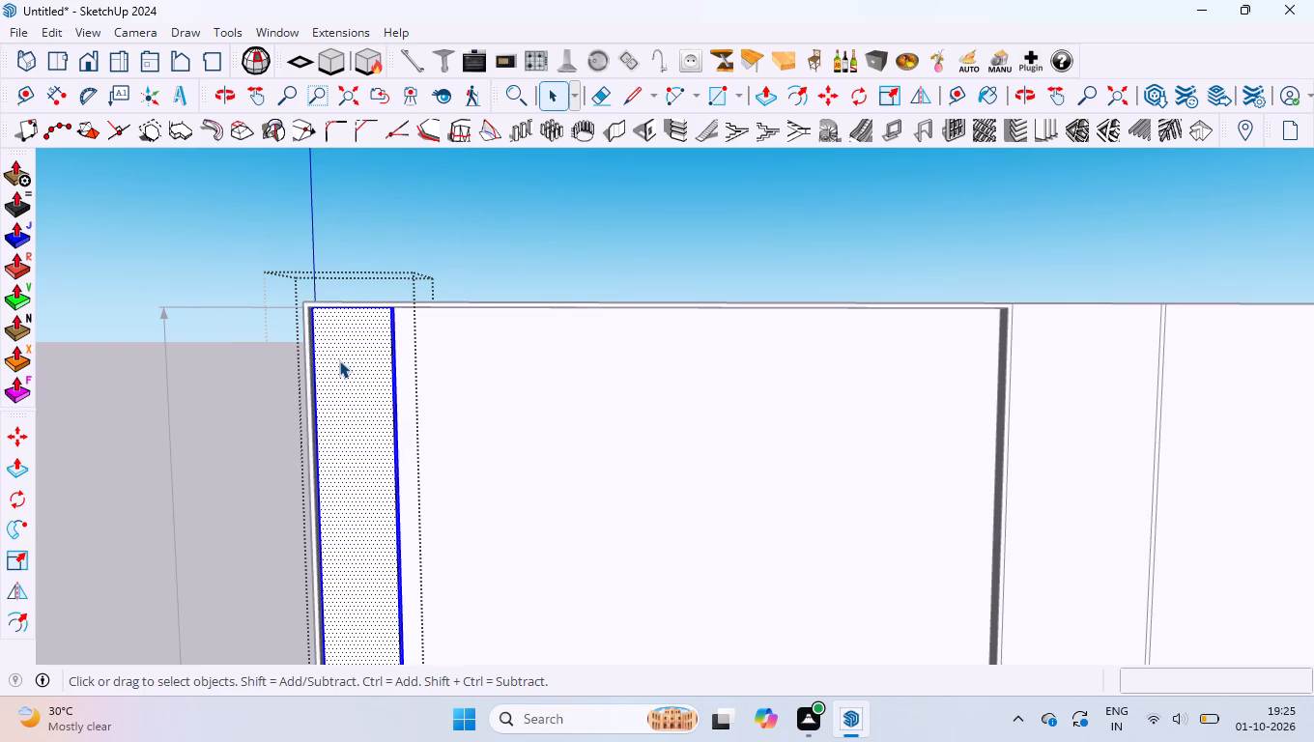
{"action": "key", "text": "m"}
{"action": "scroll", "coordinate": [339, 337], "scroll_direction": "up", "scroll_amount": 18}
{"action": "scroll", "coordinate": [396, 299], "scroll_direction": "down", "scroll_amount": 5}
{"action": "middle_click_drag", "start_coordinate": [645, 348], "coordinate": [494, 355]}
{"action": "scroll", "coordinate": [628, 279], "scroll_direction": "up", "scroll_amount": 7}
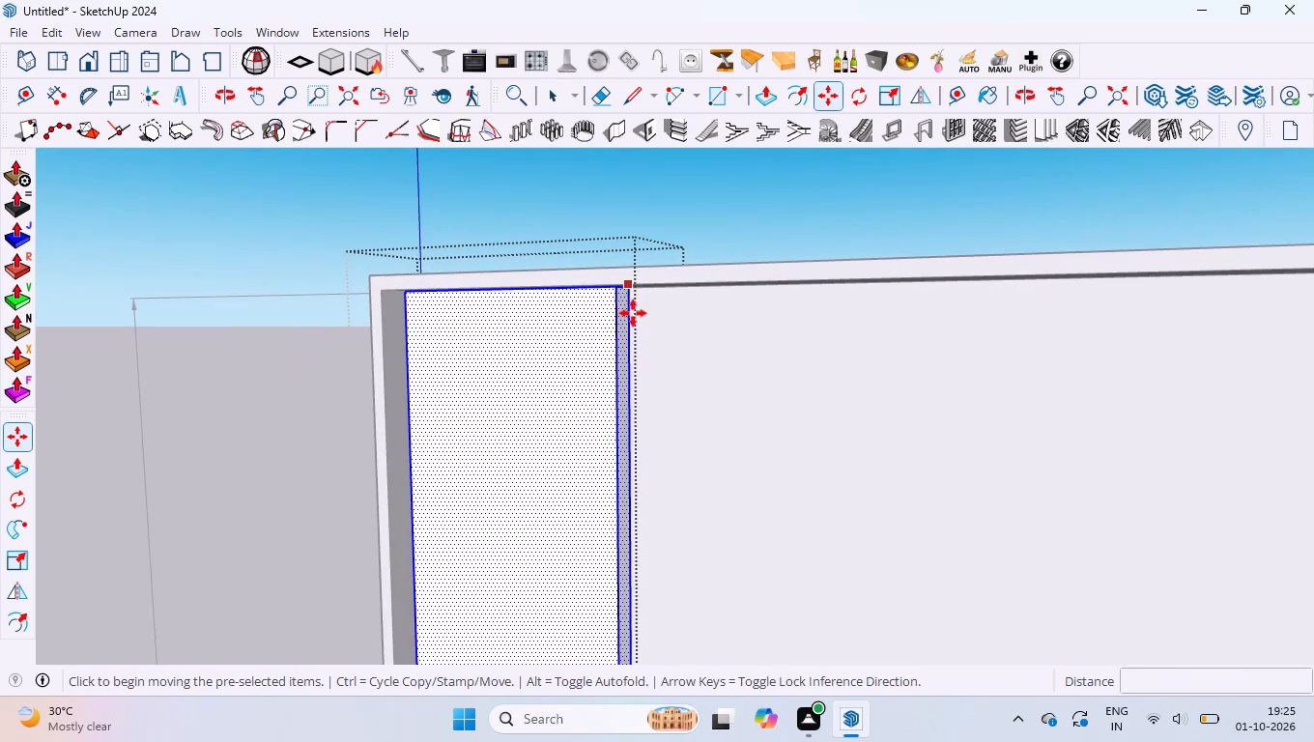
{"action": "scroll", "coordinate": [633, 313], "scroll_direction": "up", "scroll_amount": 2}
{"action": "middle_click_drag", "start_coordinate": [633, 312], "coordinate": [618, 257]}
{"action": "scroll", "coordinate": [650, 290], "scroll_direction": "up", "scroll_amount": 8}
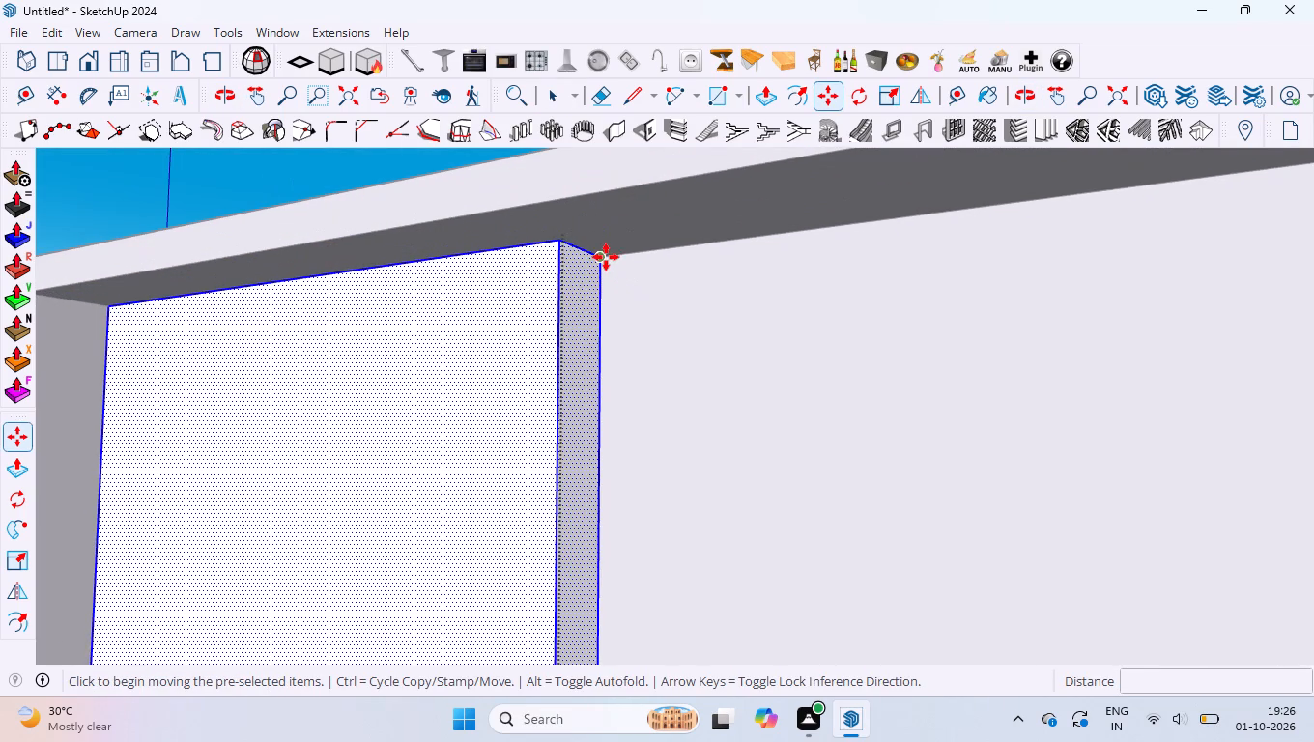
{"action": "left_click", "coordinate": [605, 257]}
{"action": "type", "text": "2.2"}
{"action": "key", "text": "shift+quotedbl"}
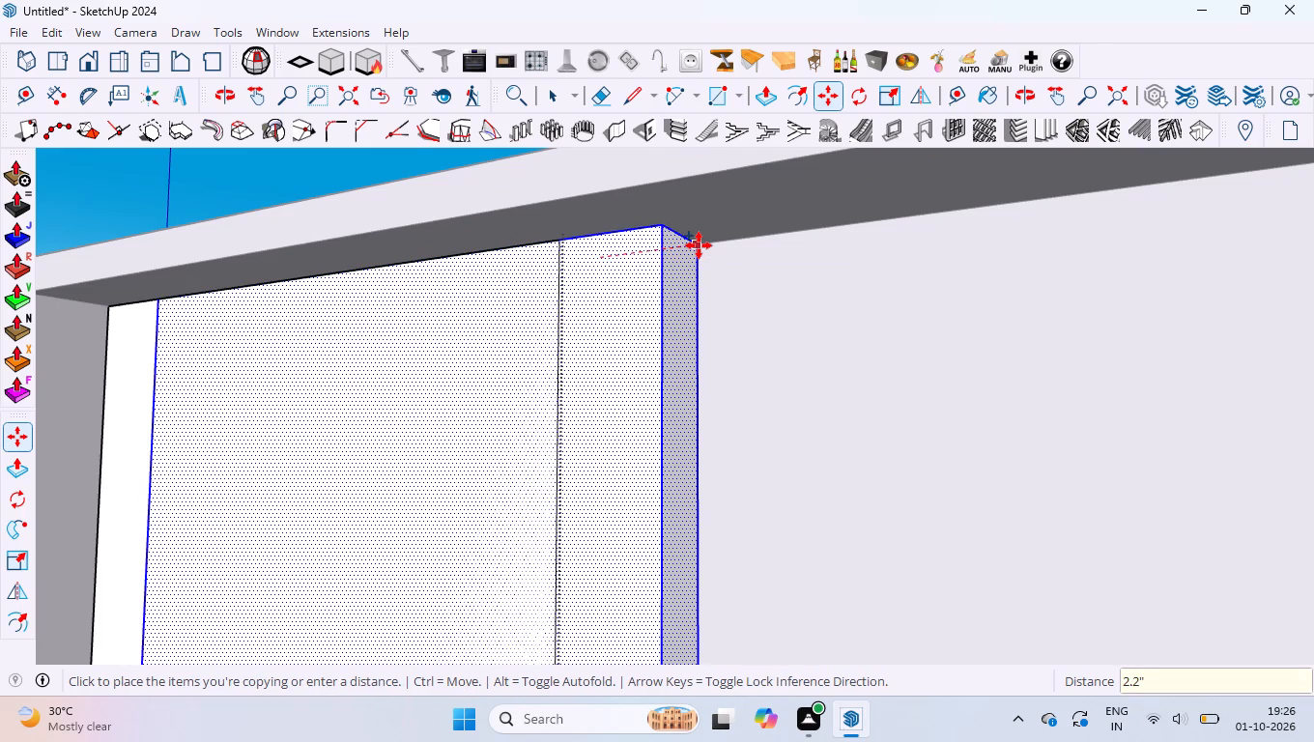
{"action": "key", "text": "Return"}
Repeat the strip copy across the upper handle-side panel as a ×7 array, extending it to ×8 to fill the width.
{"action": "scroll", "coordinate": [630, 277], "scroll_direction": "down", "scroll_amount": 17}
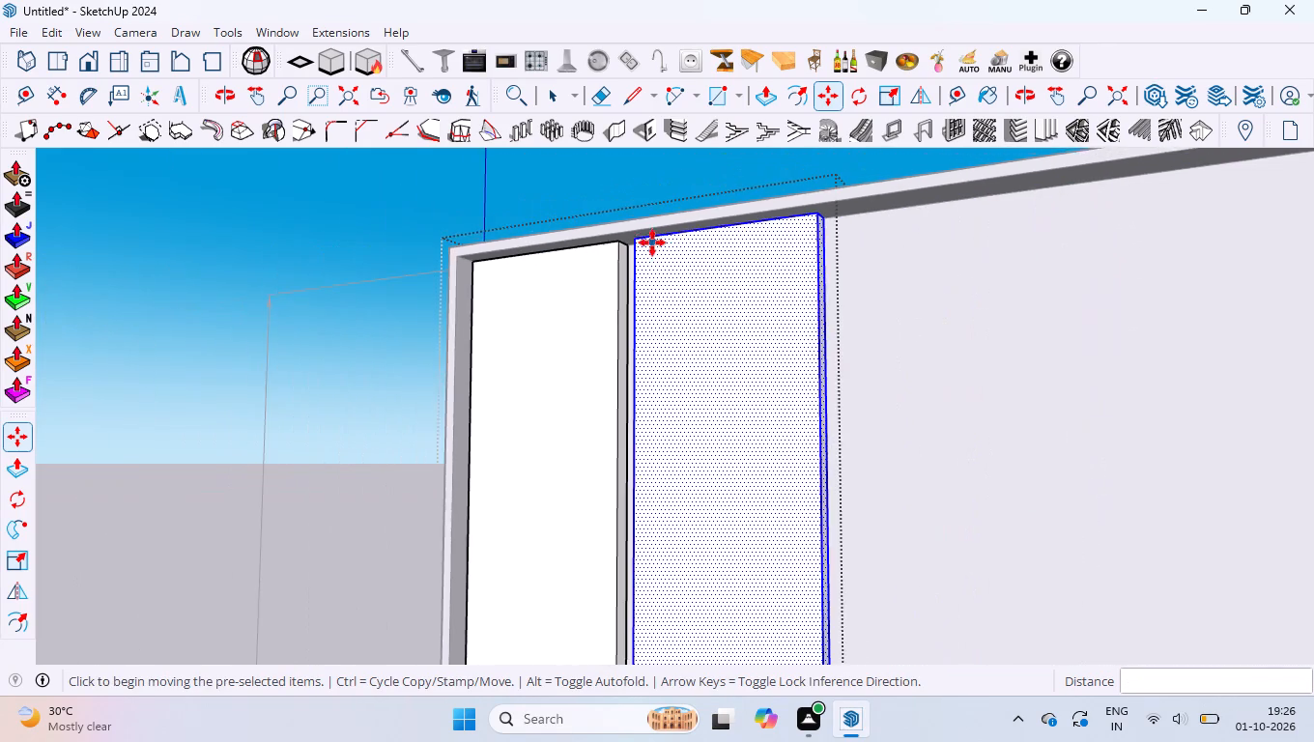
{"action": "middle_click_drag", "start_coordinate": [650, 235], "coordinate": [671, 324]}
{"action": "scroll", "coordinate": [688, 289], "scroll_direction": "down", "scroll_amount": 11}
{"action": "scroll", "coordinate": [724, 279], "scroll_direction": "down", "scroll_amount": 10}
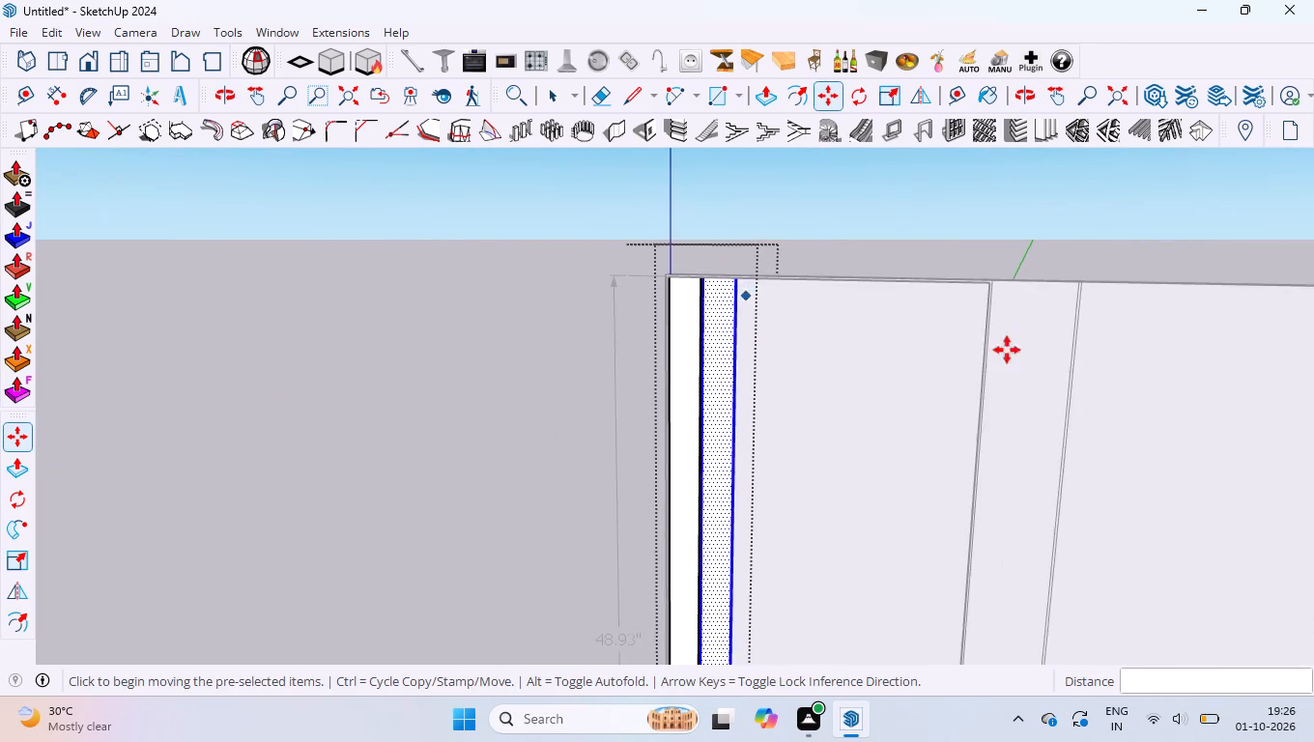
{"action": "scroll", "coordinate": [1080, 313], "scroll_direction": "up", "scroll_amount": 14}
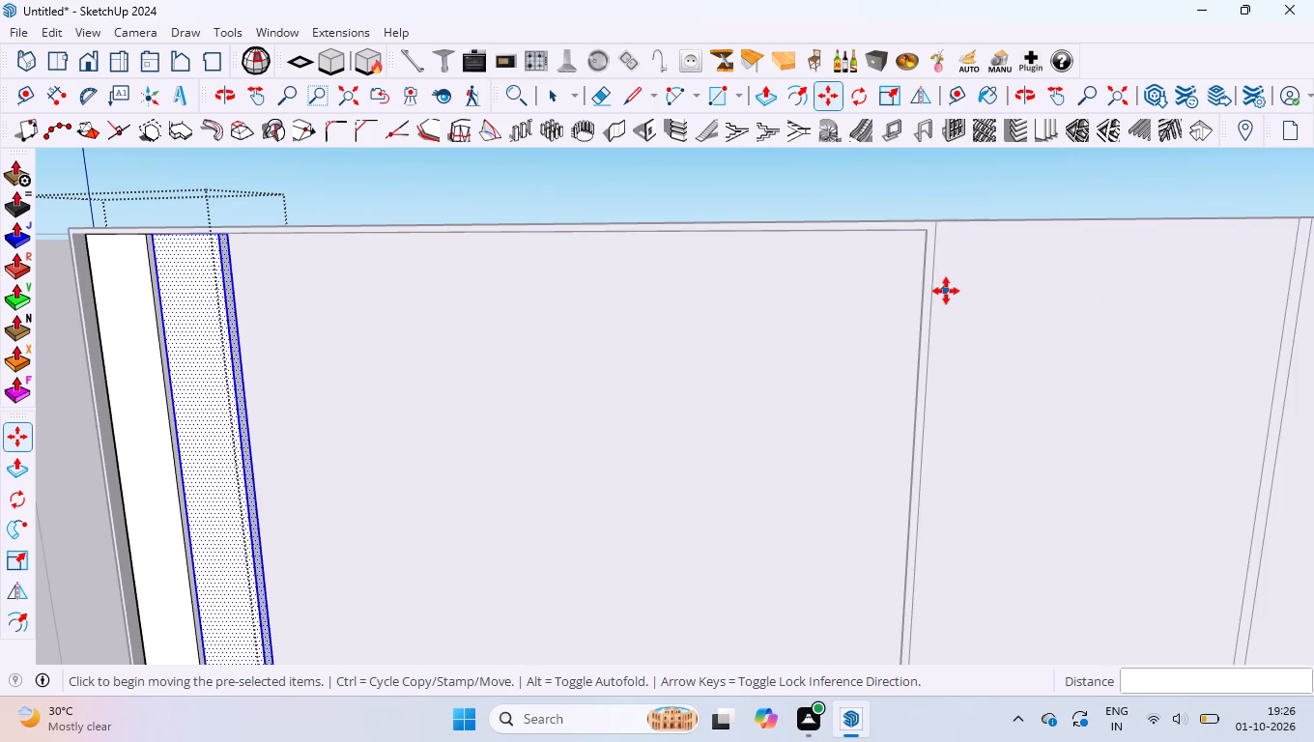
{"action": "type", "text": "*7"}
{"action": "key", "text": "Return"}
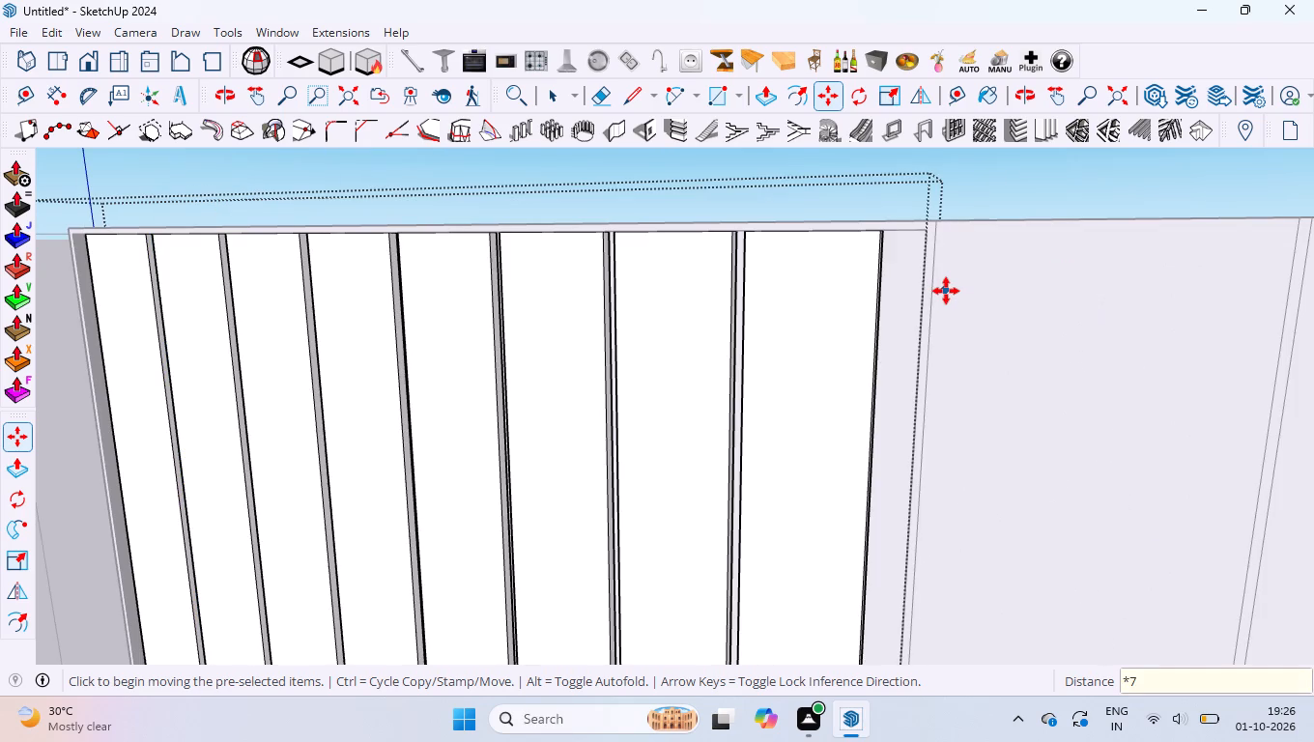
{"action": "scroll", "coordinate": [946, 291], "scroll_direction": "up", "scroll_amount": 3}
{"action": "key", "text": "shift+asterisk"}
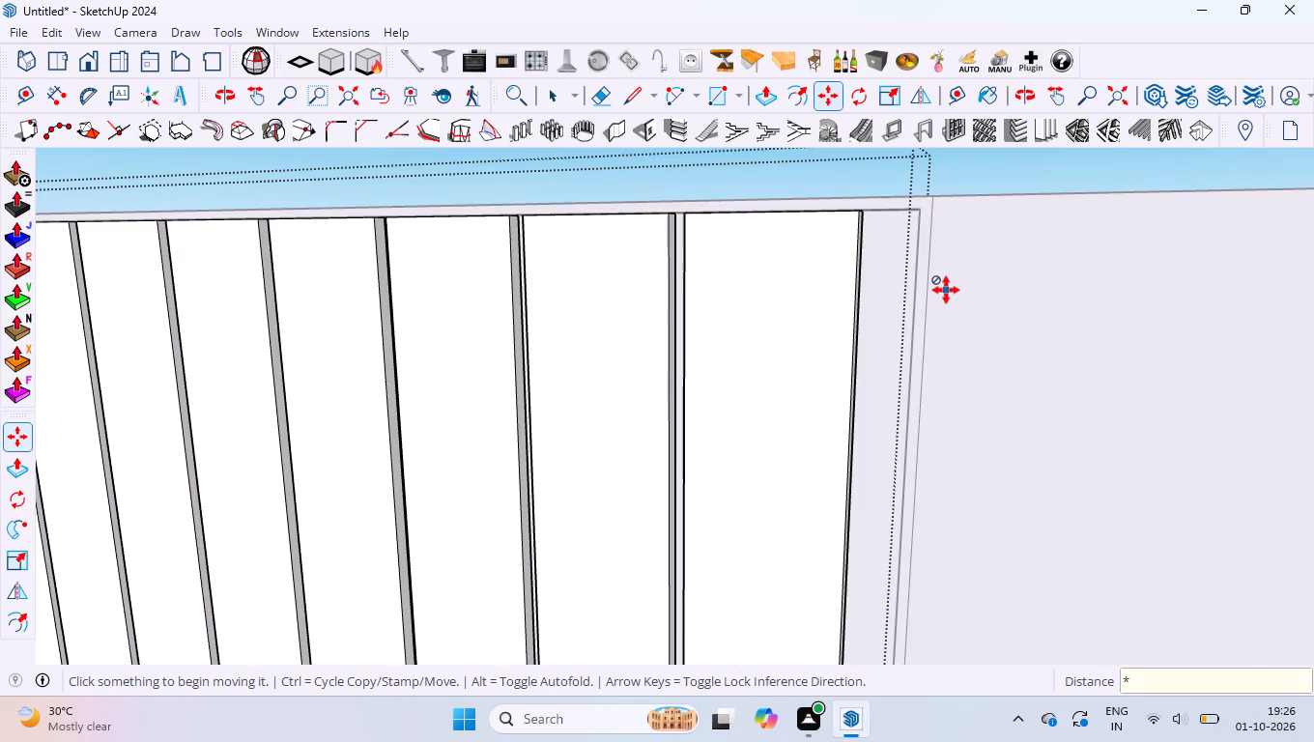
{"action": "key", "text": "8"}
{"action": "key", "text": "Return"}
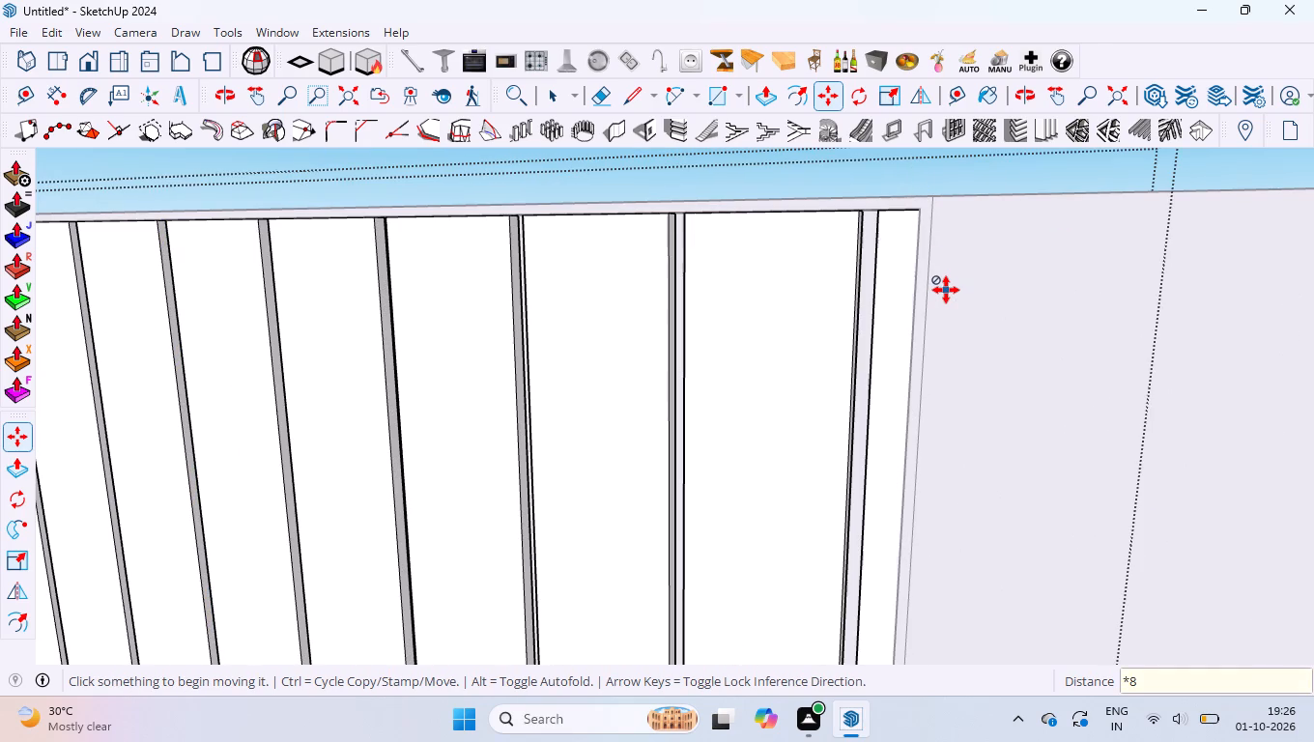
{"action": "scroll", "coordinate": [949, 289], "scroll_direction": "down", "scroll_amount": 20}
{"action": "scroll", "coordinate": [949, 289], "scroll_direction": "down", "scroll_amount": 1}
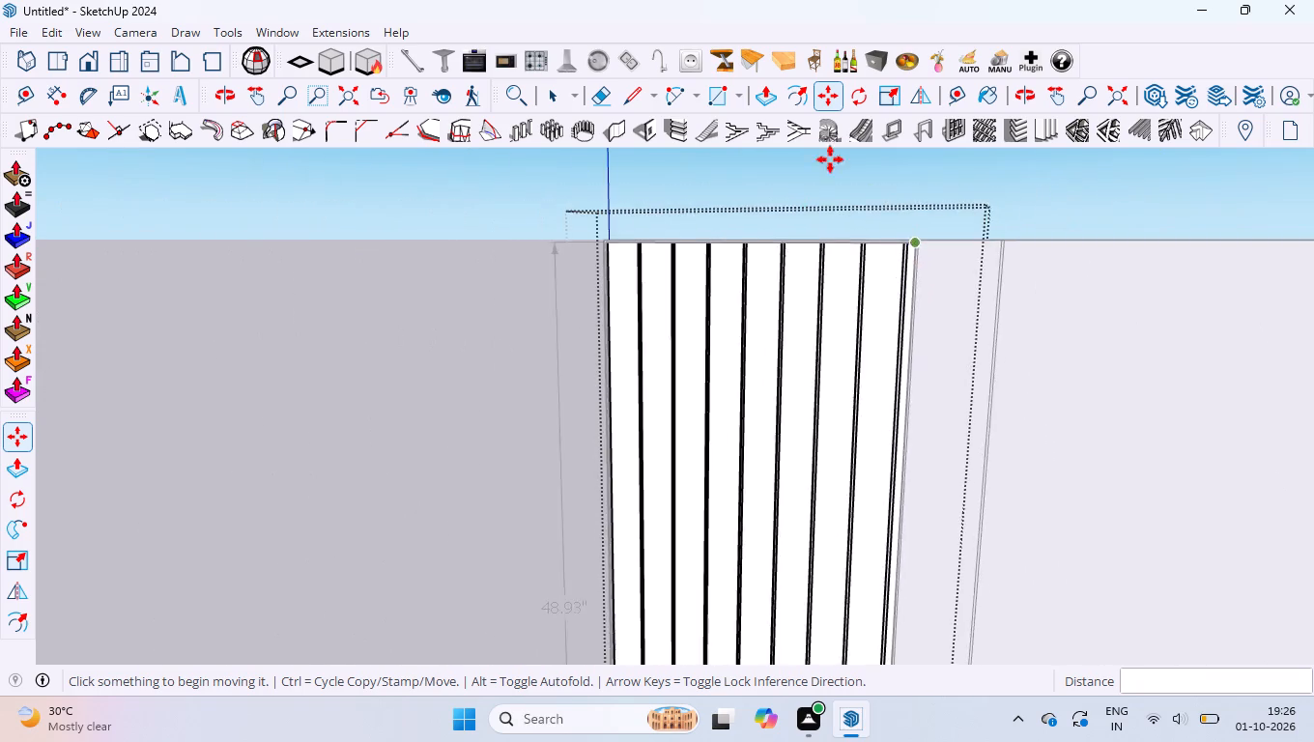
{"action": "scroll", "coordinate": [830, 159], "scroll_direction": "down", "scroll_amount": 12}
{"action": "scroll", "coordinate": [788, 521], "scroll_direction": "up", "scroll_amount": 15}
{"action": "key", "text": "space"}
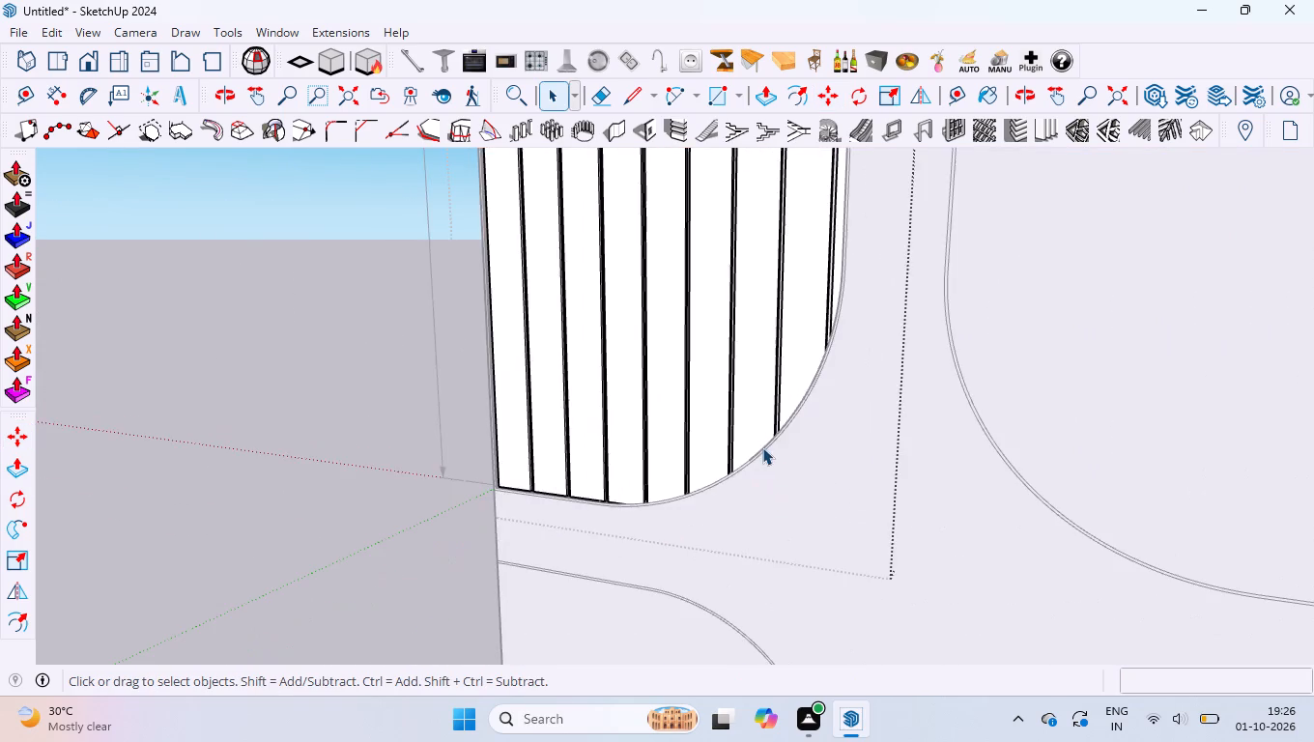
{"action": "scroll", "coordinate": [760, 435], "scroll_direction": "down", "scroll_amount": 5}
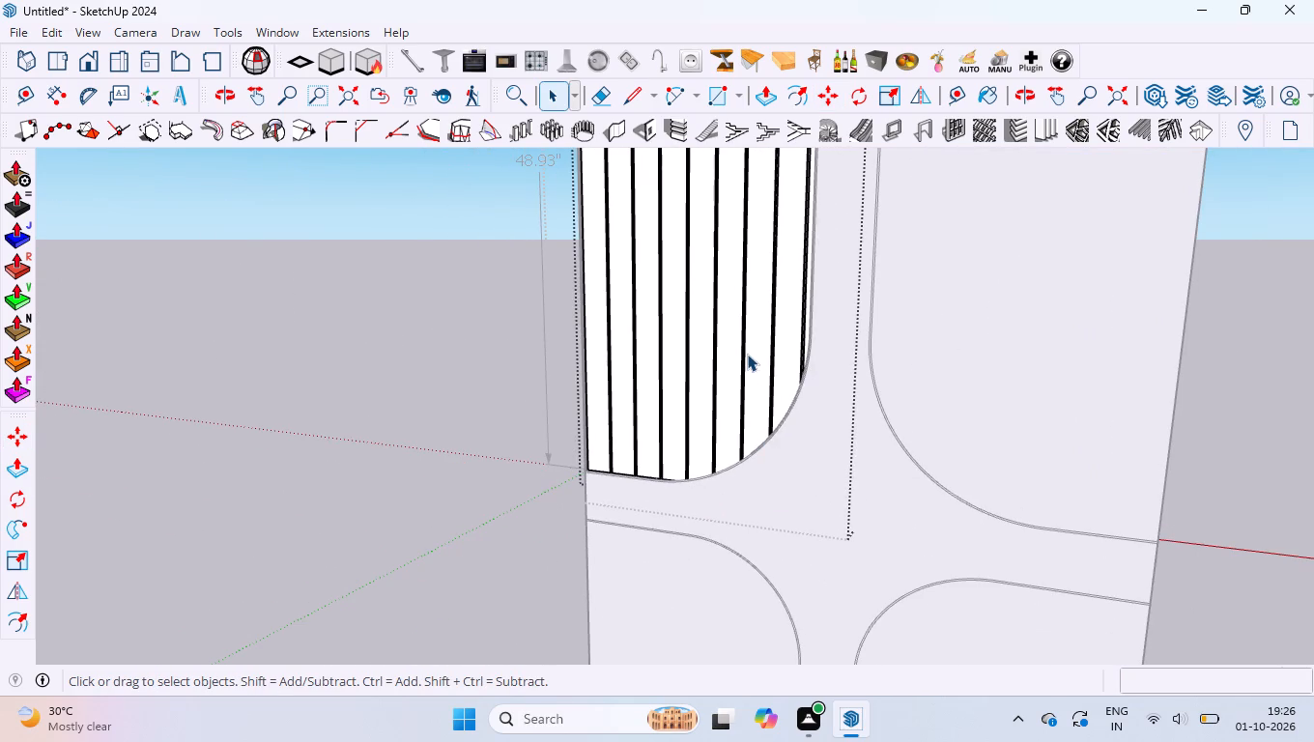
{"action": "scroll", "coordinate": [747, 354], "scroll_direction": "down", "scroll_amount": 13}
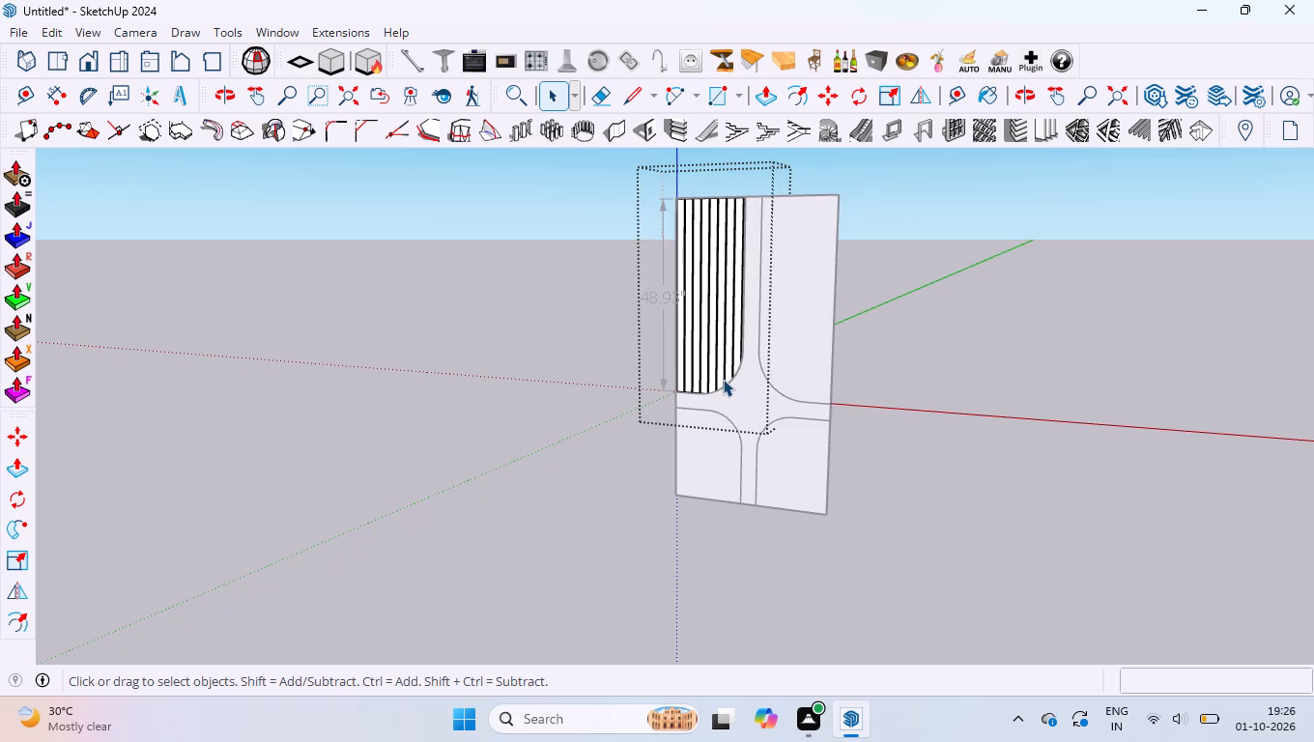
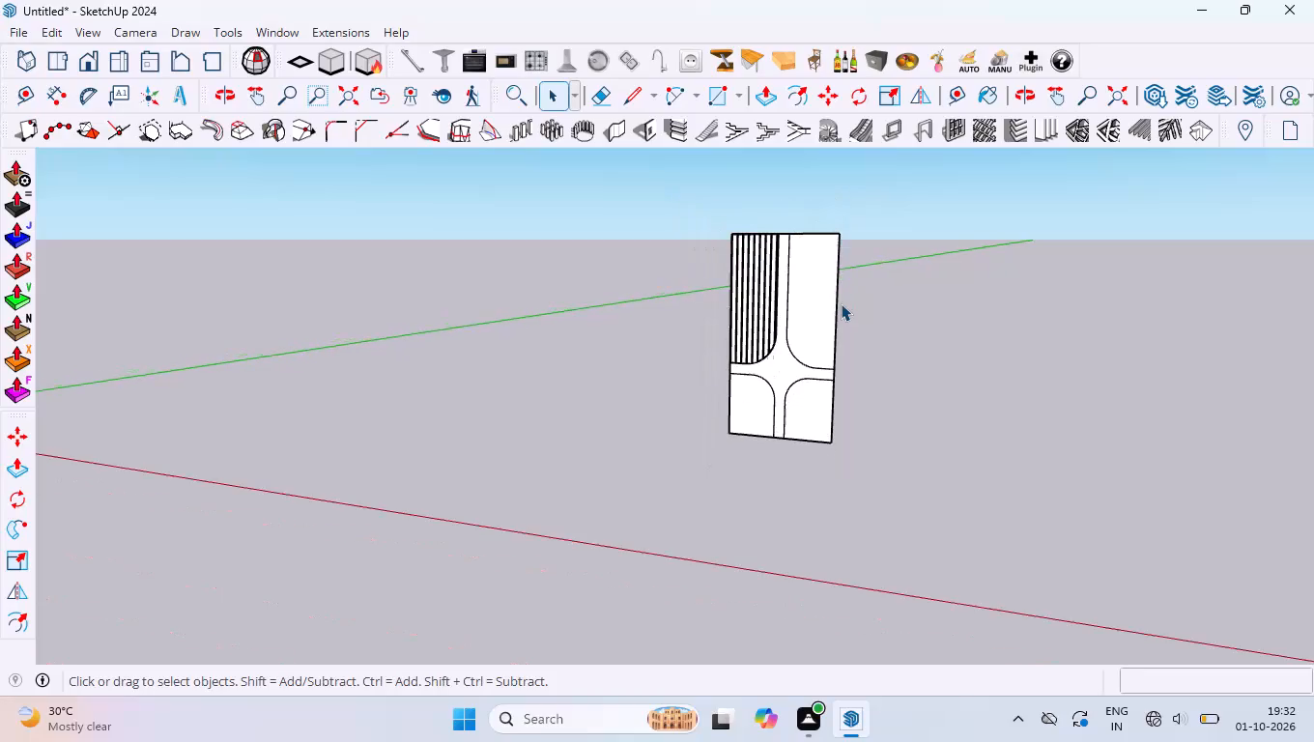
Unhide all hidden objects so the rest of the wardrobe unit is shown around the sliding door.
{"action": "scroll", "coordinate": [841, 303], "scroll_direction": "down", "scroll_amount": 3, "text": "ctrl"}
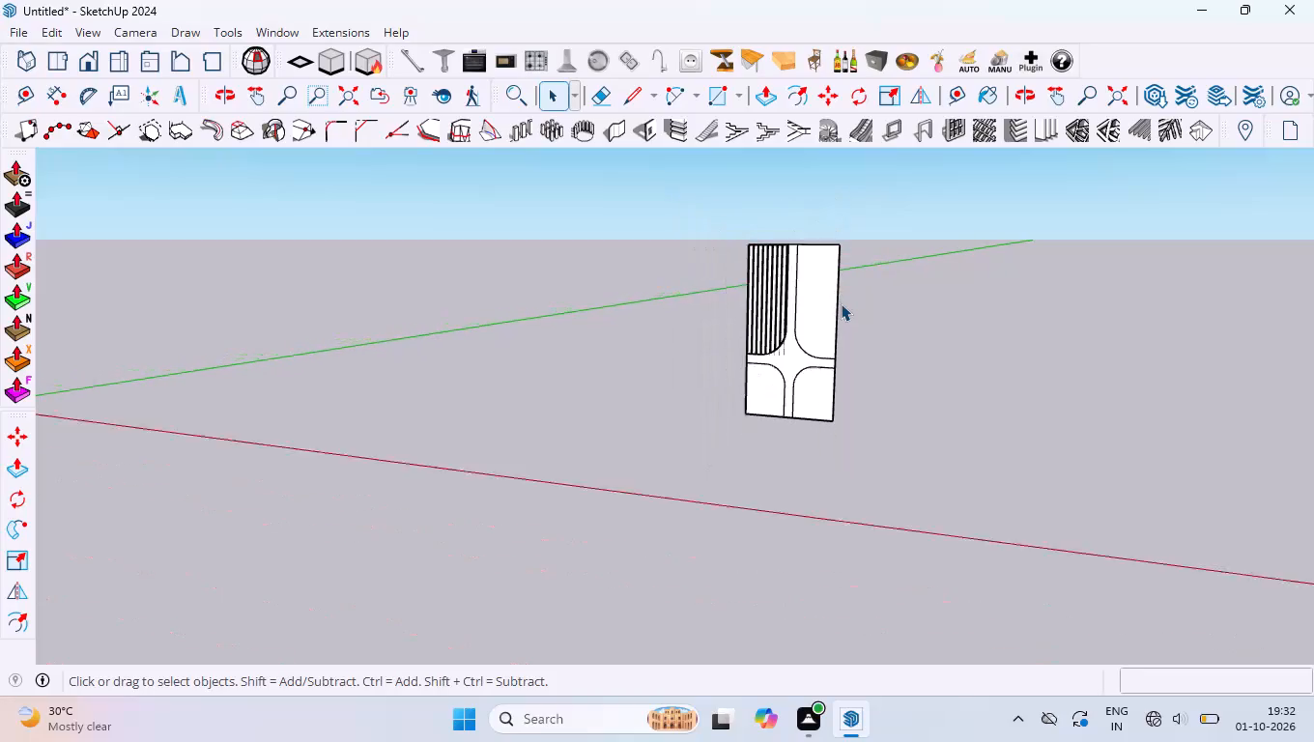
{"action": "left_click", "coordinate": [40, 32]}
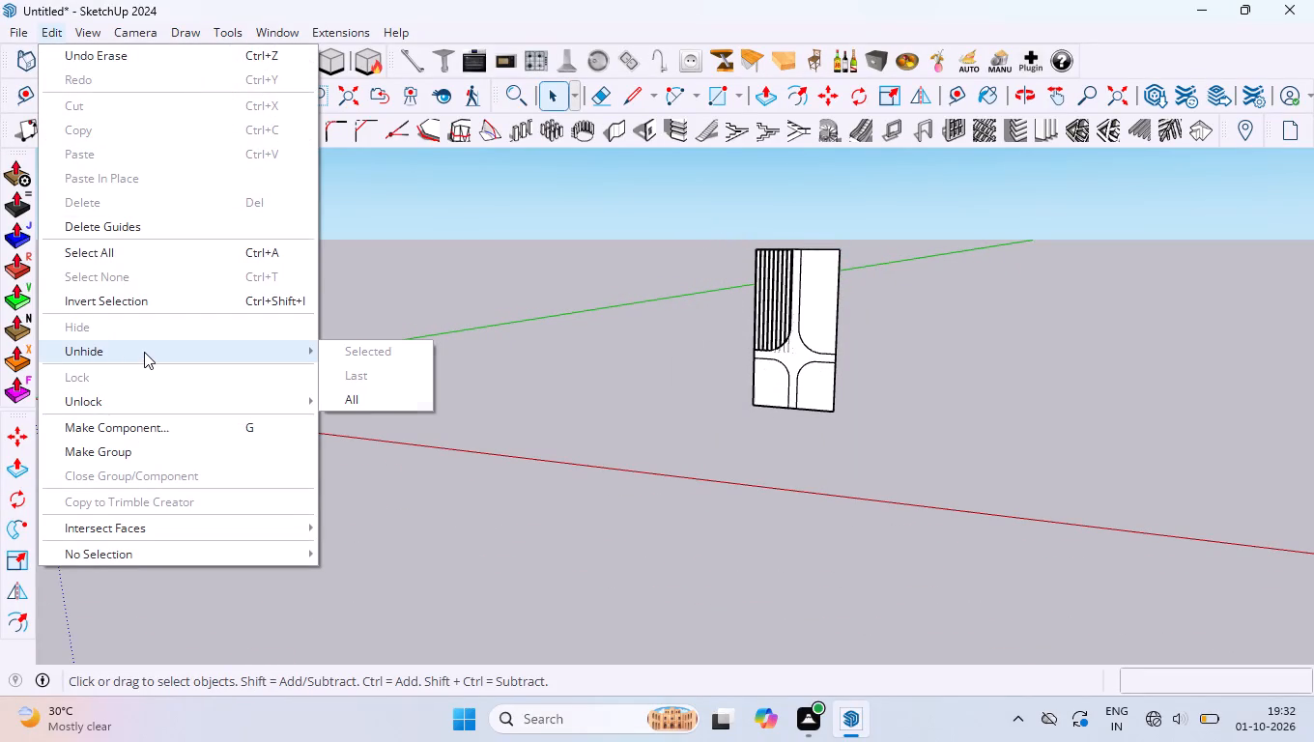
{"action": "left_click", "coordinate": [144, 352]}
{"action": "left_click", "coordinate": [366, 410]}
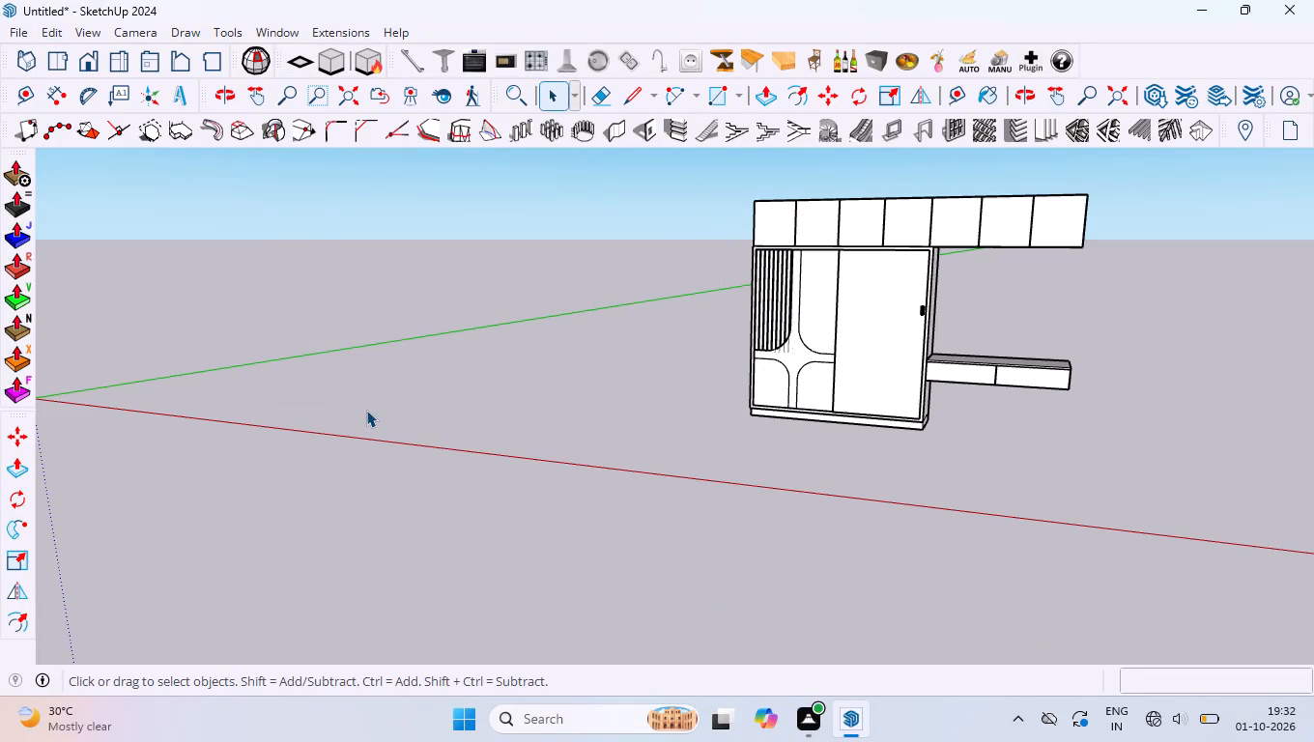
Inspect the strip group in the door's upper outer panel by opening it down to a single strip, then close it.
{"action": "scroll", "coordinate": [788, 322], "scroll_direction": "up", "scroll_amount": 6, "text": "ctrl"}
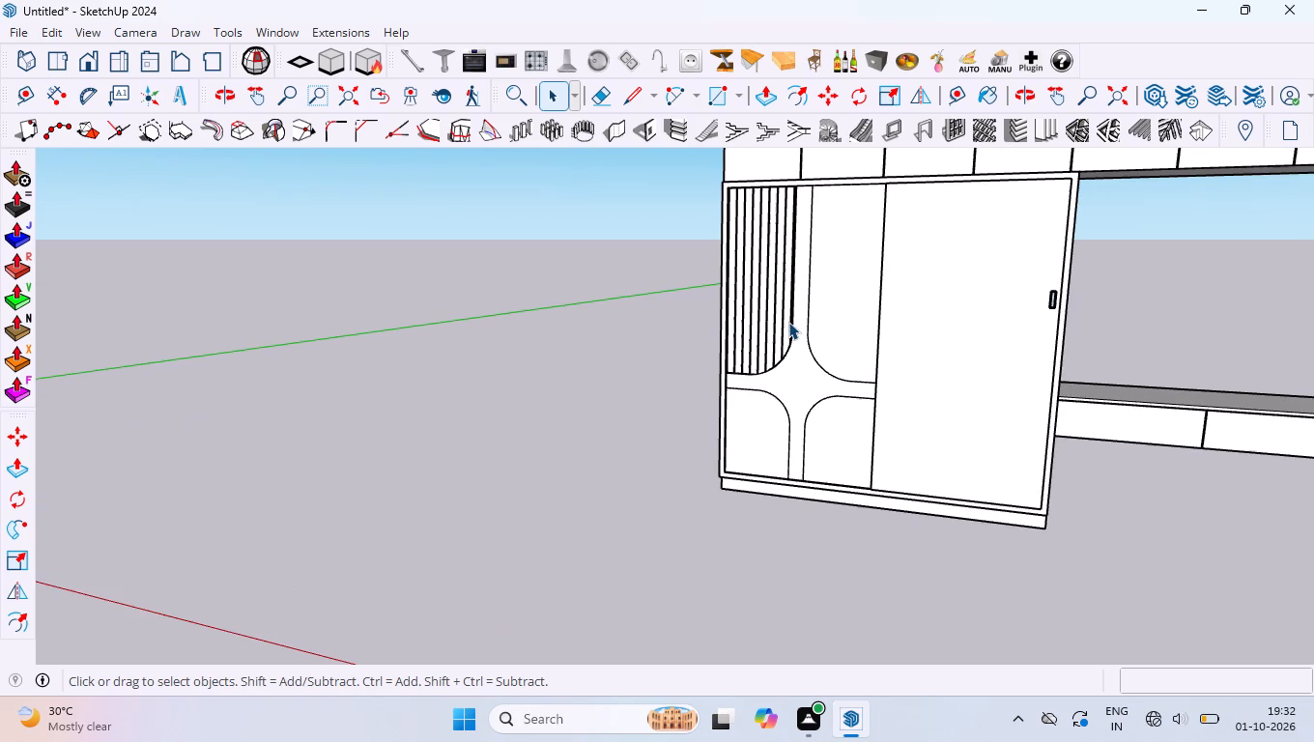
{"action": "left_click", "coordinate": [777, 313]}
{"action": "scroll", "coordinate": [777, 313], "scroll_direction": "up", "scroll_amount": 3, "text": "ctrl"}
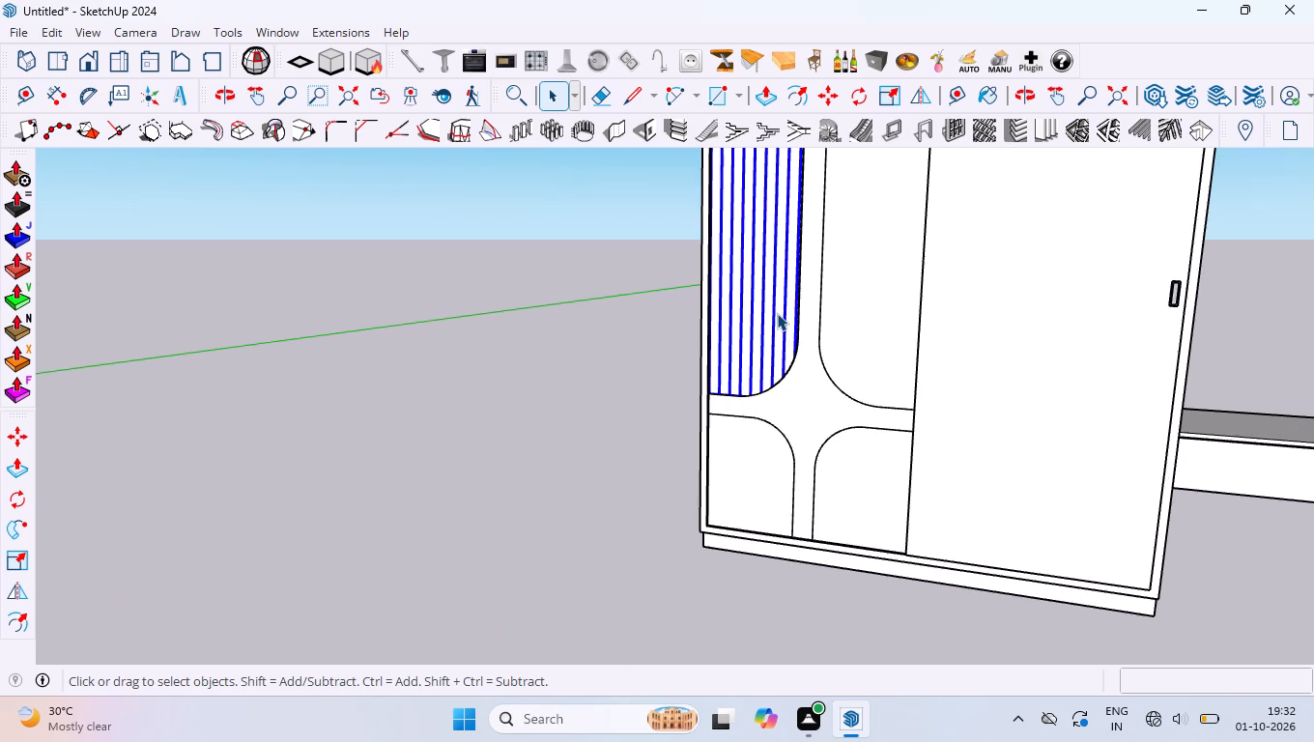
{"action": "double_click", "coordinate": [777, 313]}
{"action": "double_click", "coordinate": [777, 313]}
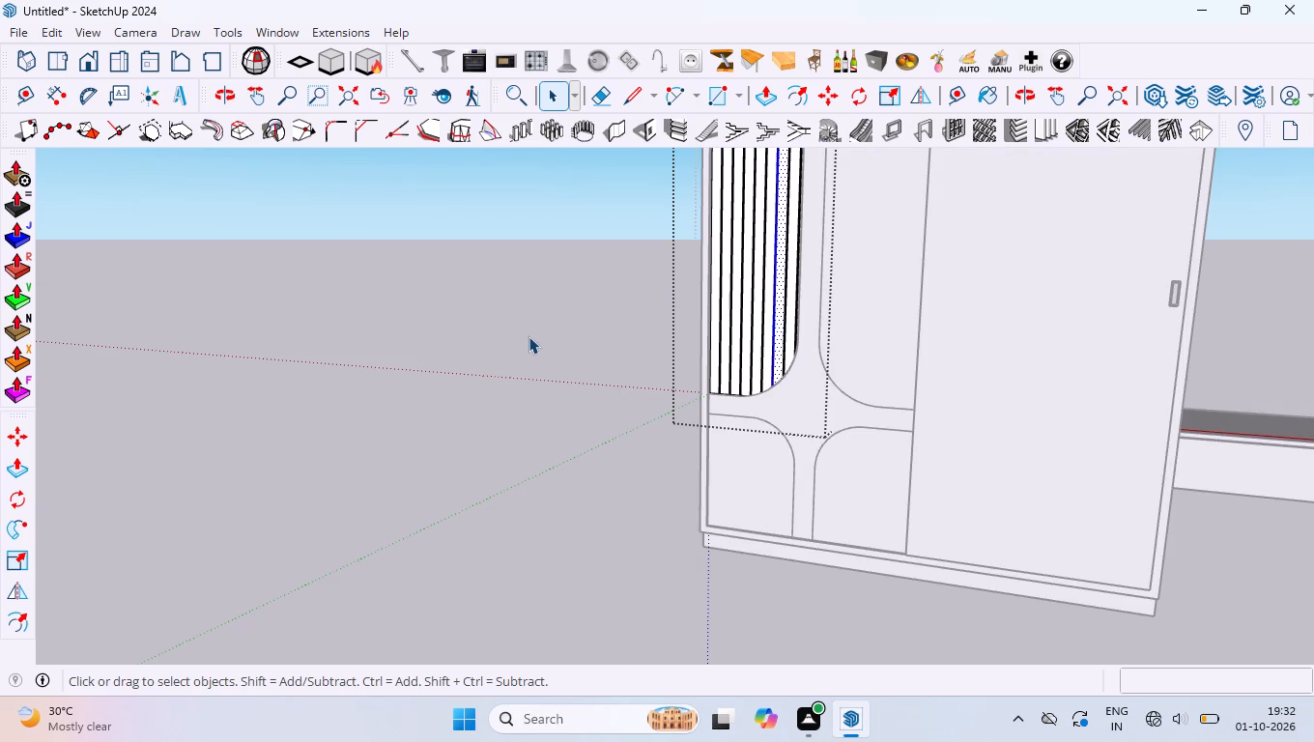
{"action": "left_click", "coordinate": [528, 336]}
{"action": "left_click", "coordinate": [528, 336]}
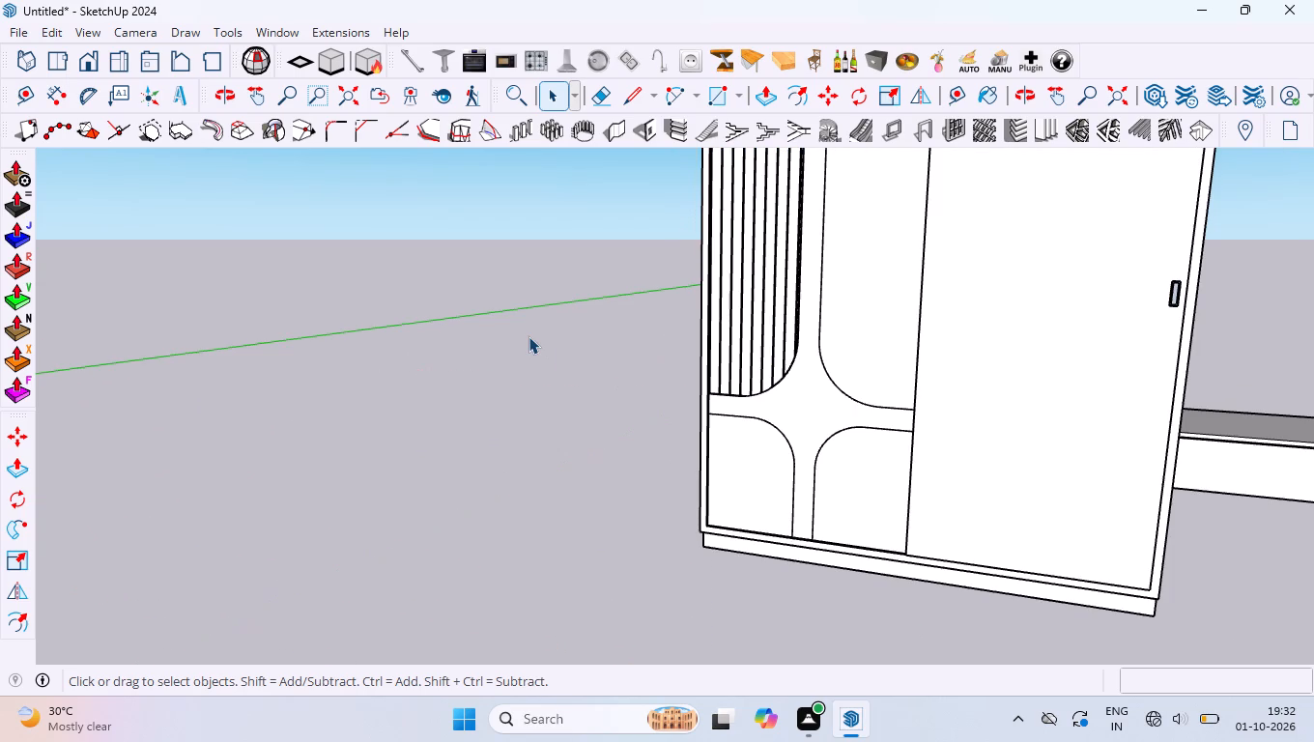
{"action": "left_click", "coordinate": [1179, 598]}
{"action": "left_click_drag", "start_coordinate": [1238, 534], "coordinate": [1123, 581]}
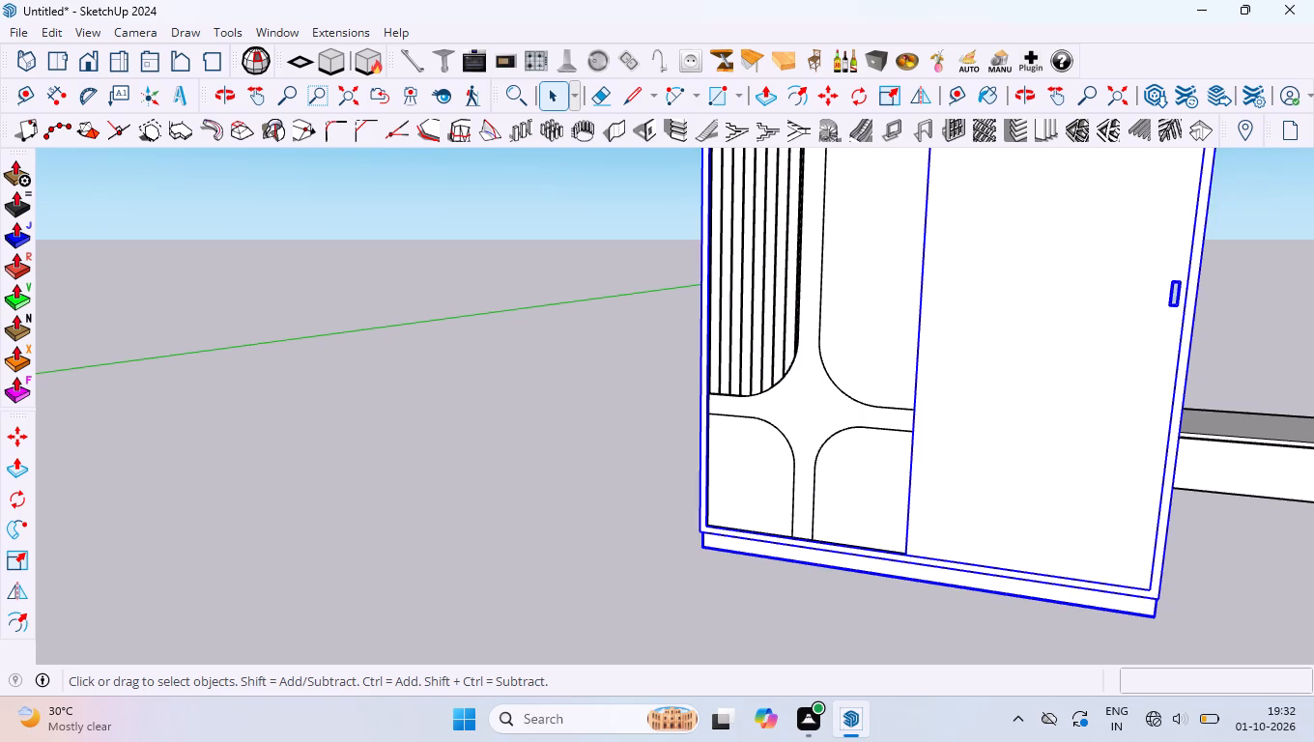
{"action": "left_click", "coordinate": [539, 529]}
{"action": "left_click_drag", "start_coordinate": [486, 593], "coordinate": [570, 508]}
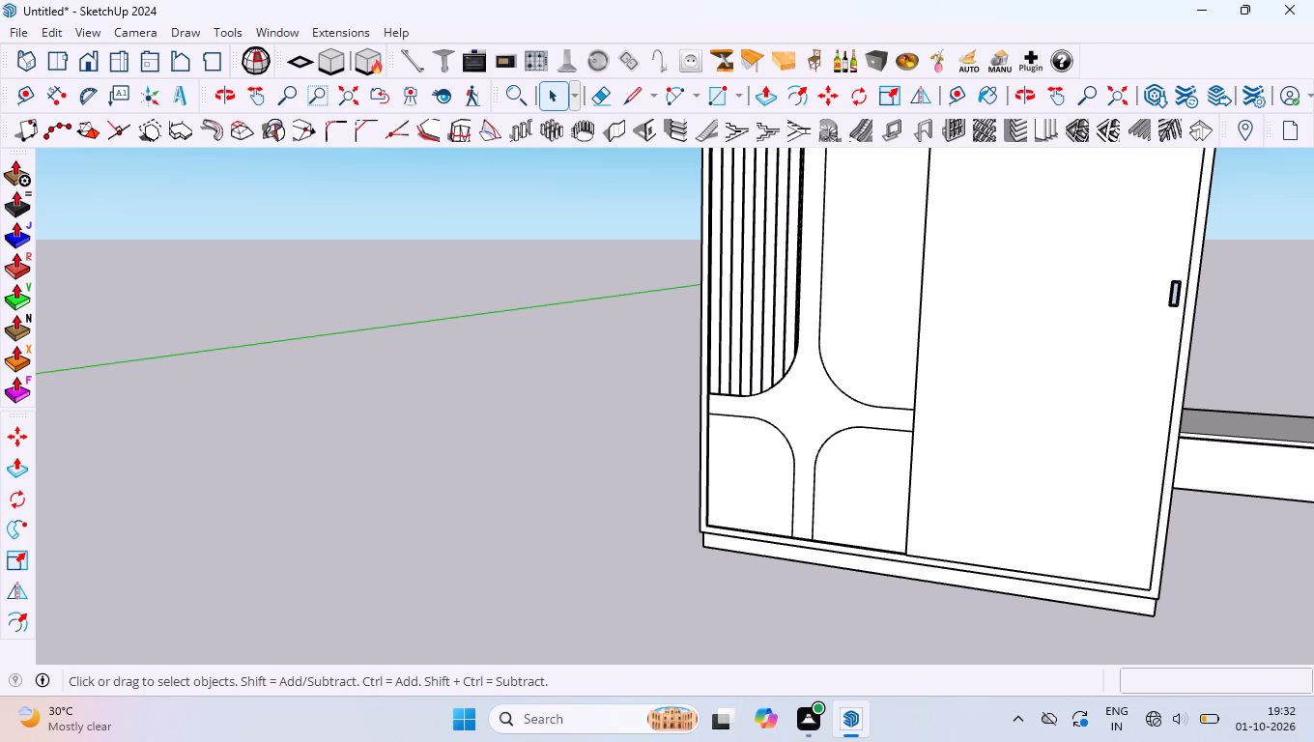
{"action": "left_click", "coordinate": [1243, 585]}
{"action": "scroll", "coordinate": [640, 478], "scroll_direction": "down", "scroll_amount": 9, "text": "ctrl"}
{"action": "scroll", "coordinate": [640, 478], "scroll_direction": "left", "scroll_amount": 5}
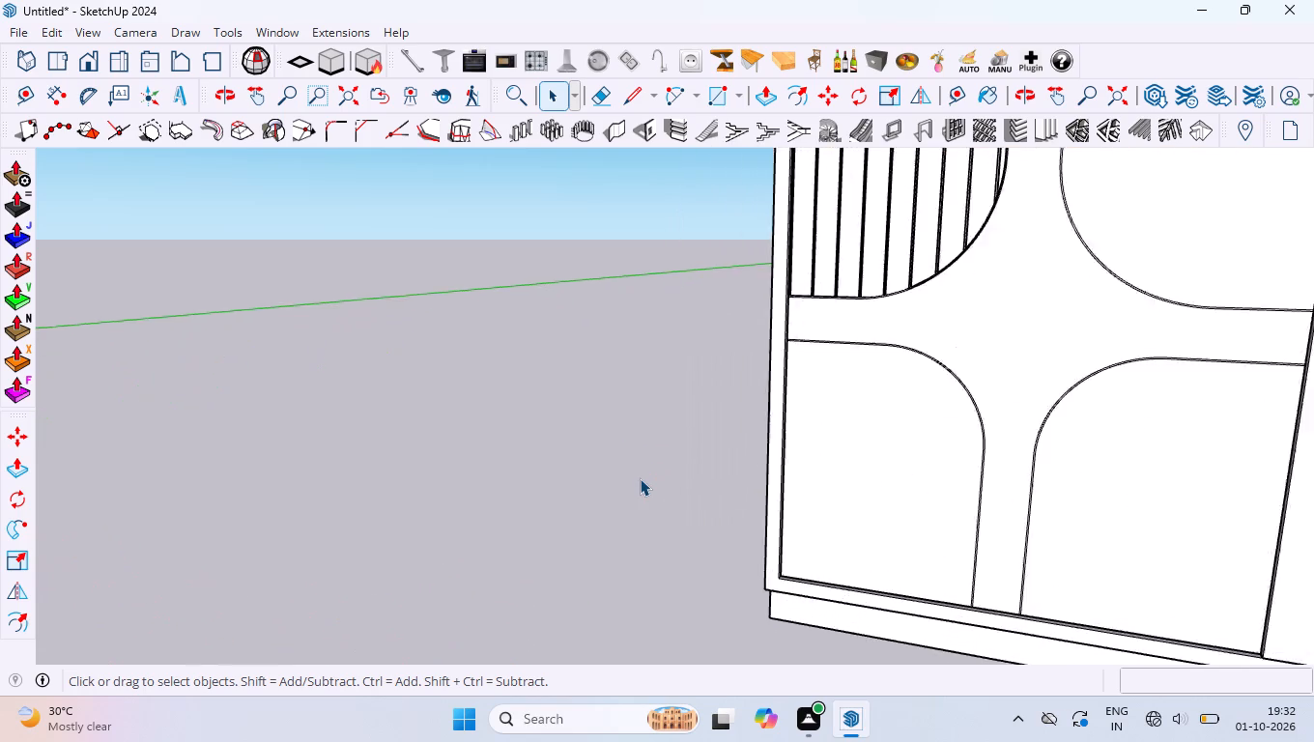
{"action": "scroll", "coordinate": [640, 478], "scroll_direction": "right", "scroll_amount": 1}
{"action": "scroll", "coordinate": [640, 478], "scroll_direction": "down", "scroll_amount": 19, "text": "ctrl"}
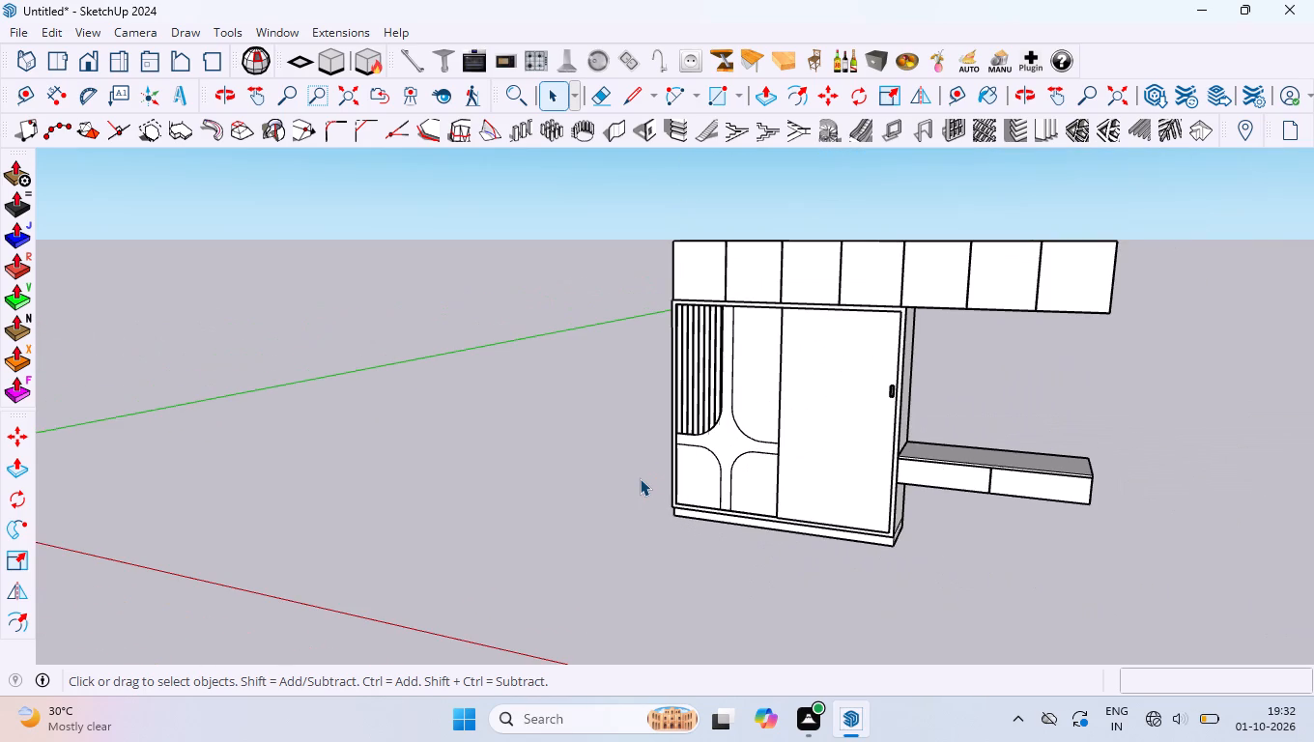
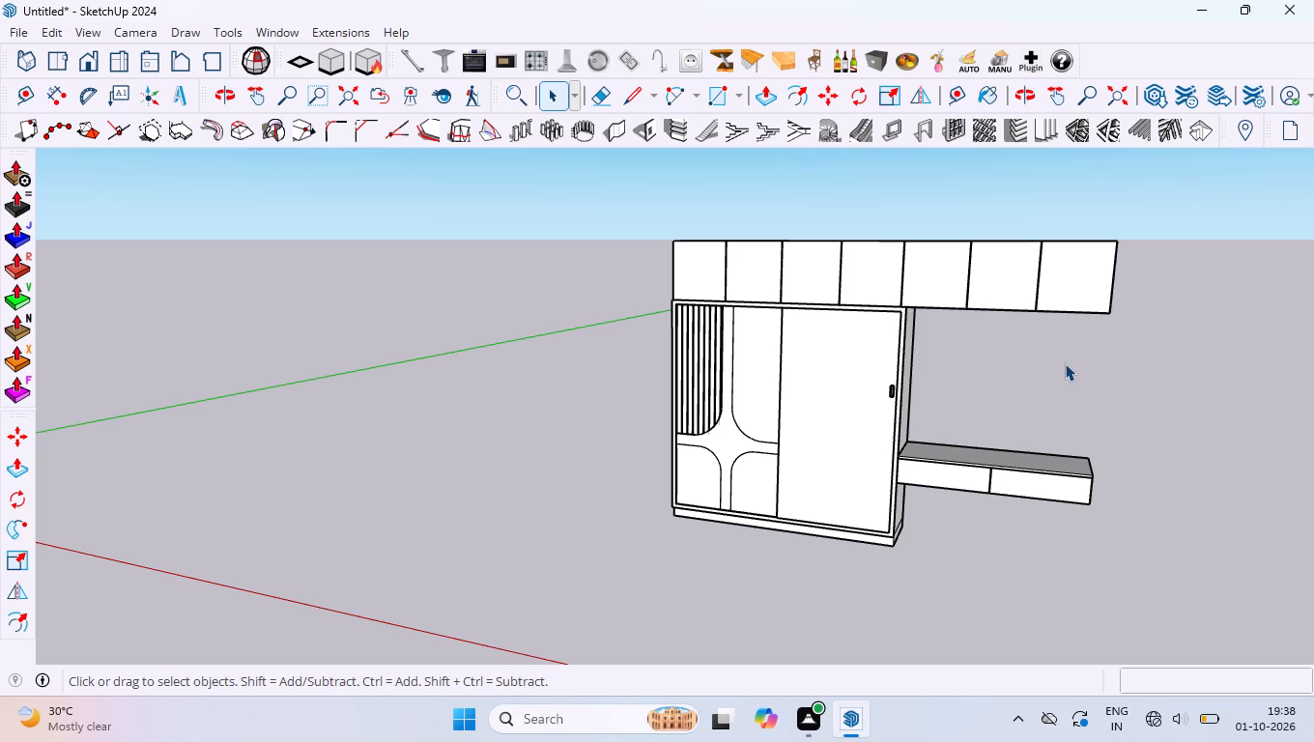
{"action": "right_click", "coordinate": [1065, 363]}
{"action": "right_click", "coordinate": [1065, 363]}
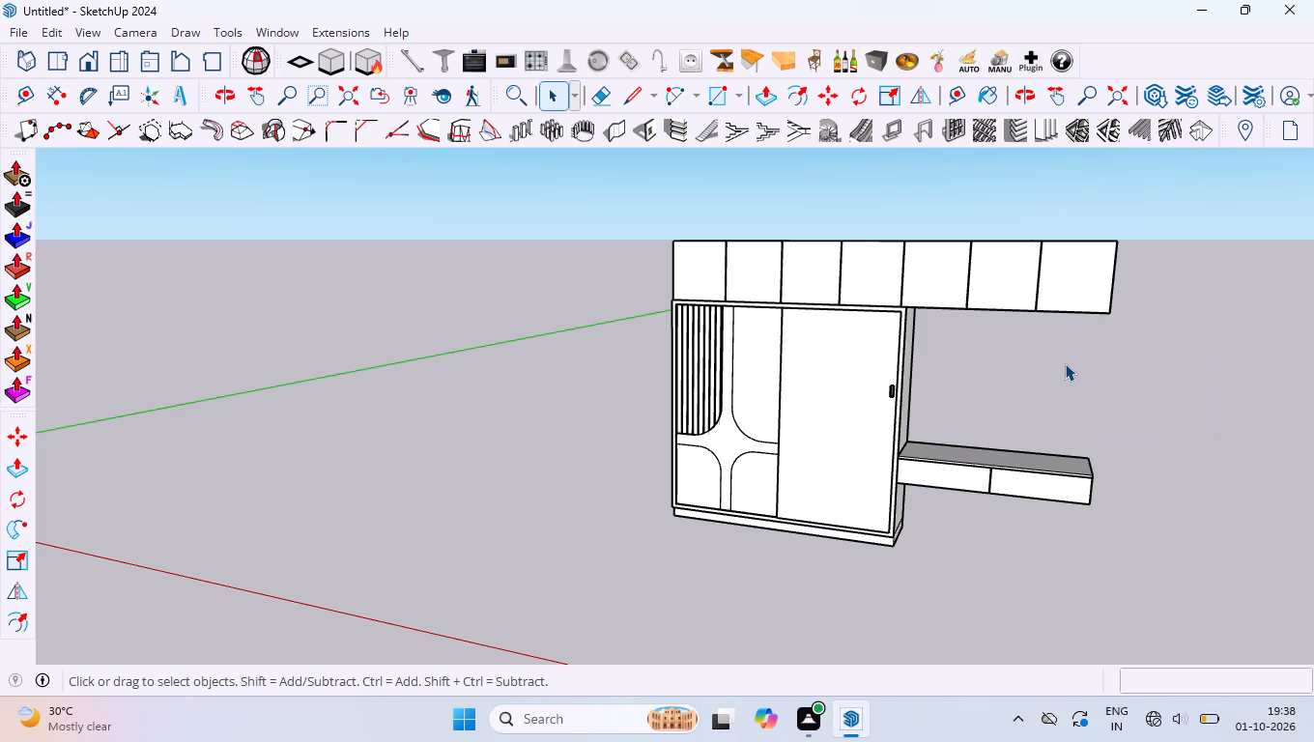
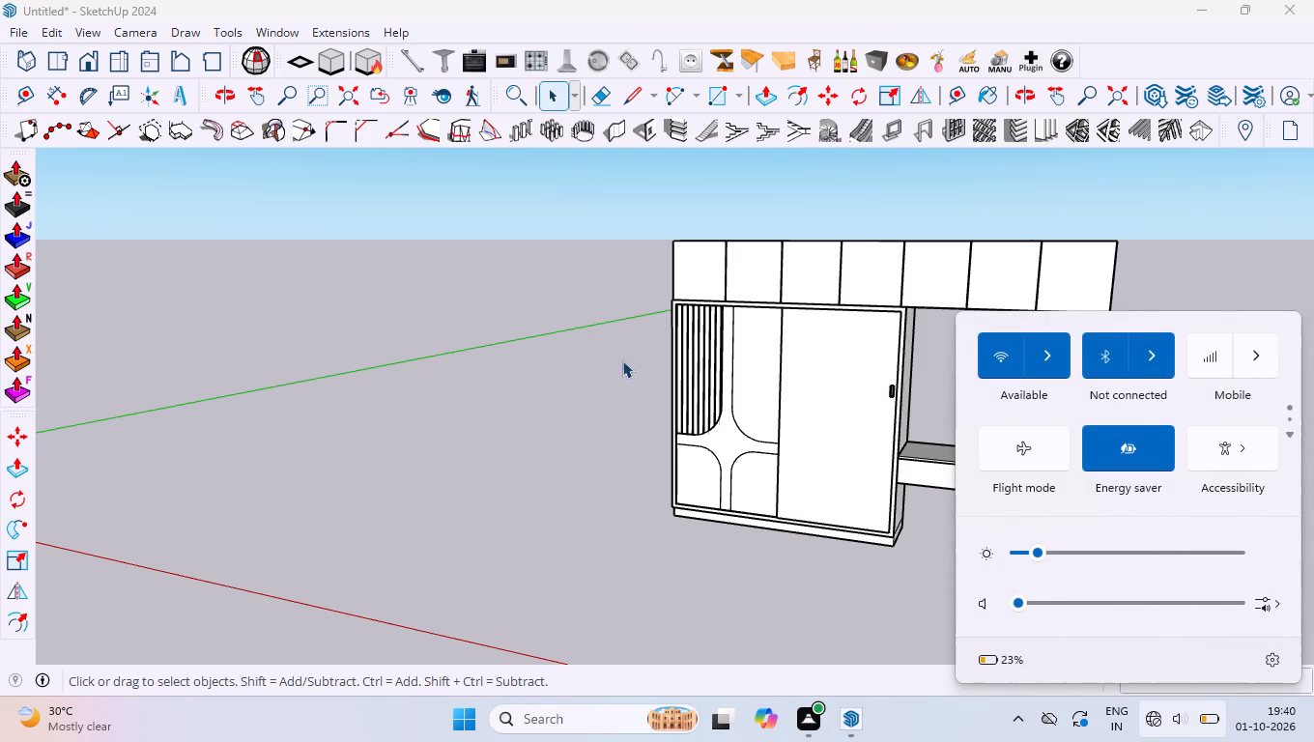
Dismiss the Windows quick settings overlay covering part of the wardrobe model.
{"action": "left_click", "coordinate": [821, 611]}
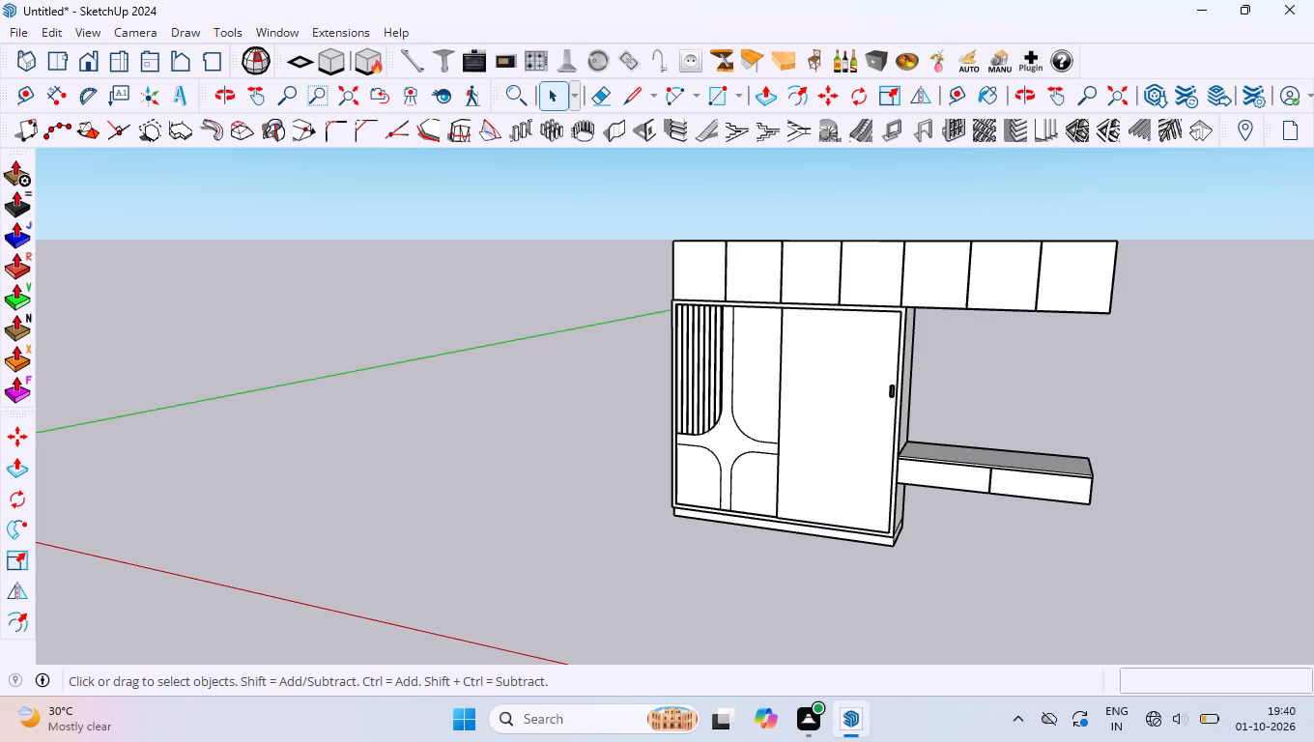
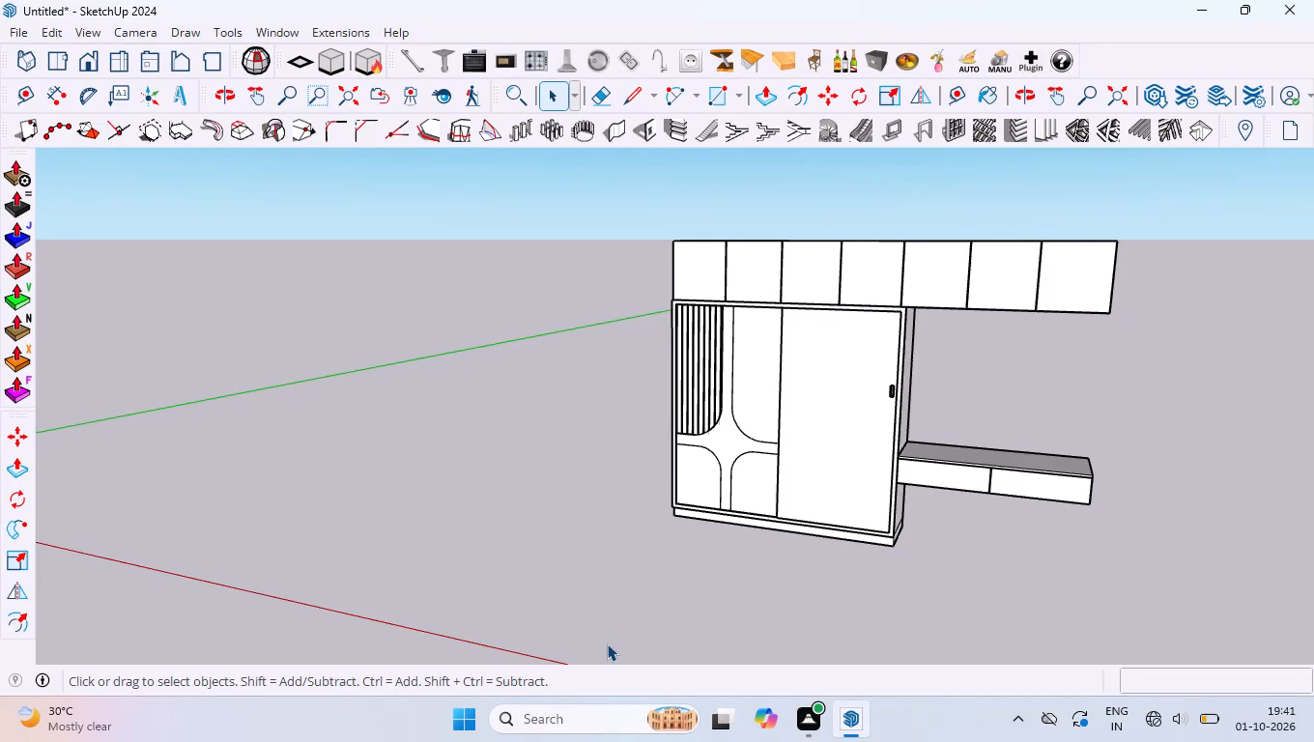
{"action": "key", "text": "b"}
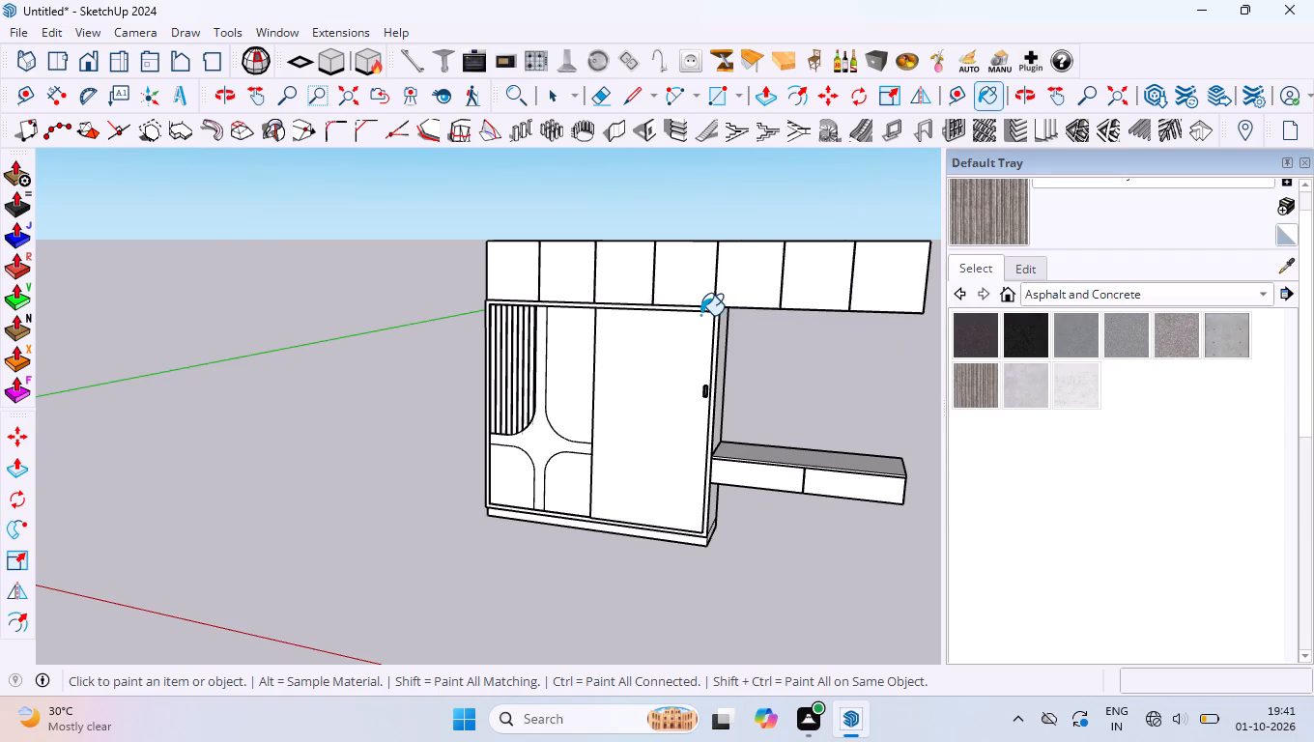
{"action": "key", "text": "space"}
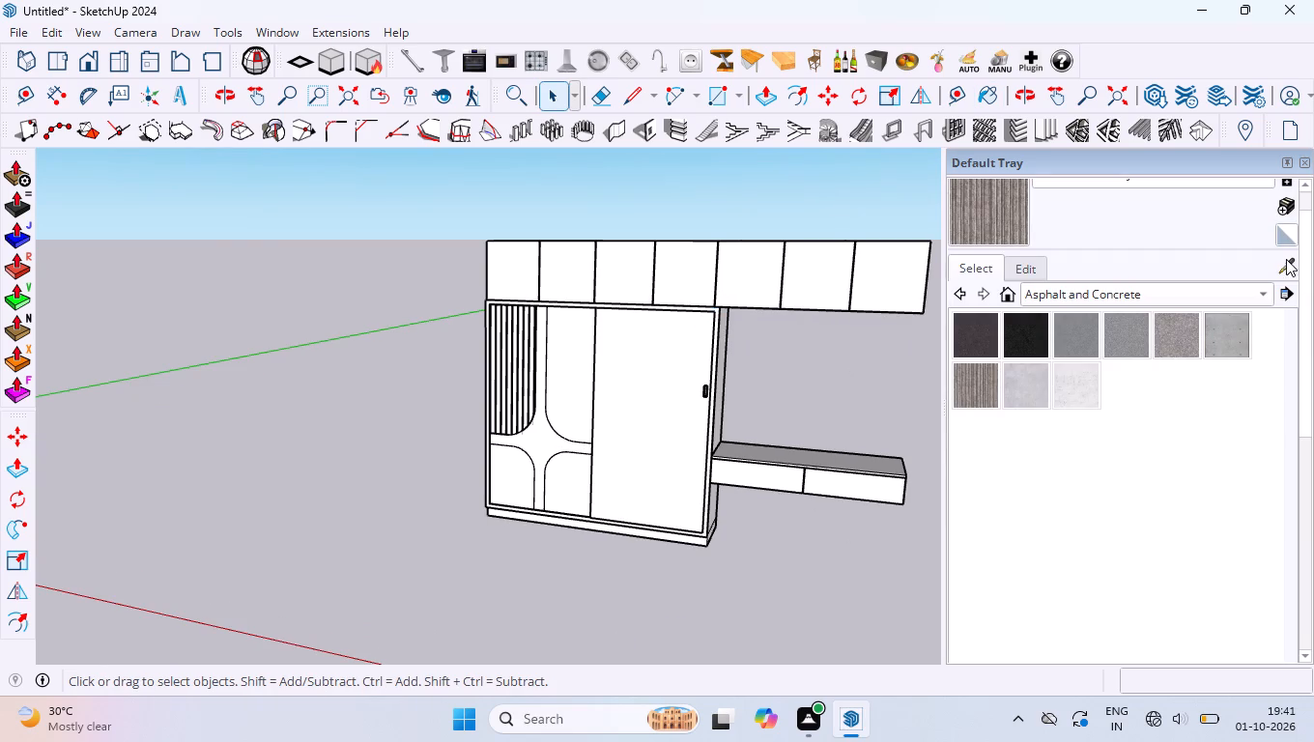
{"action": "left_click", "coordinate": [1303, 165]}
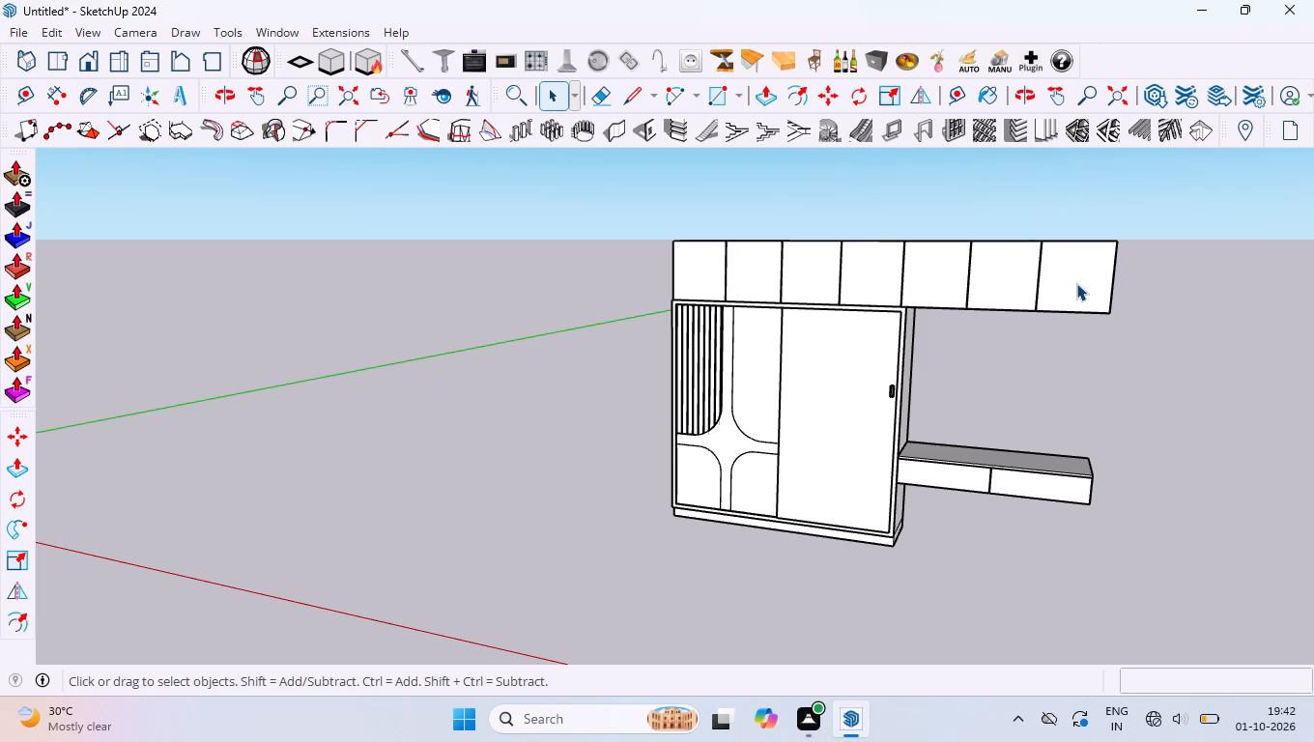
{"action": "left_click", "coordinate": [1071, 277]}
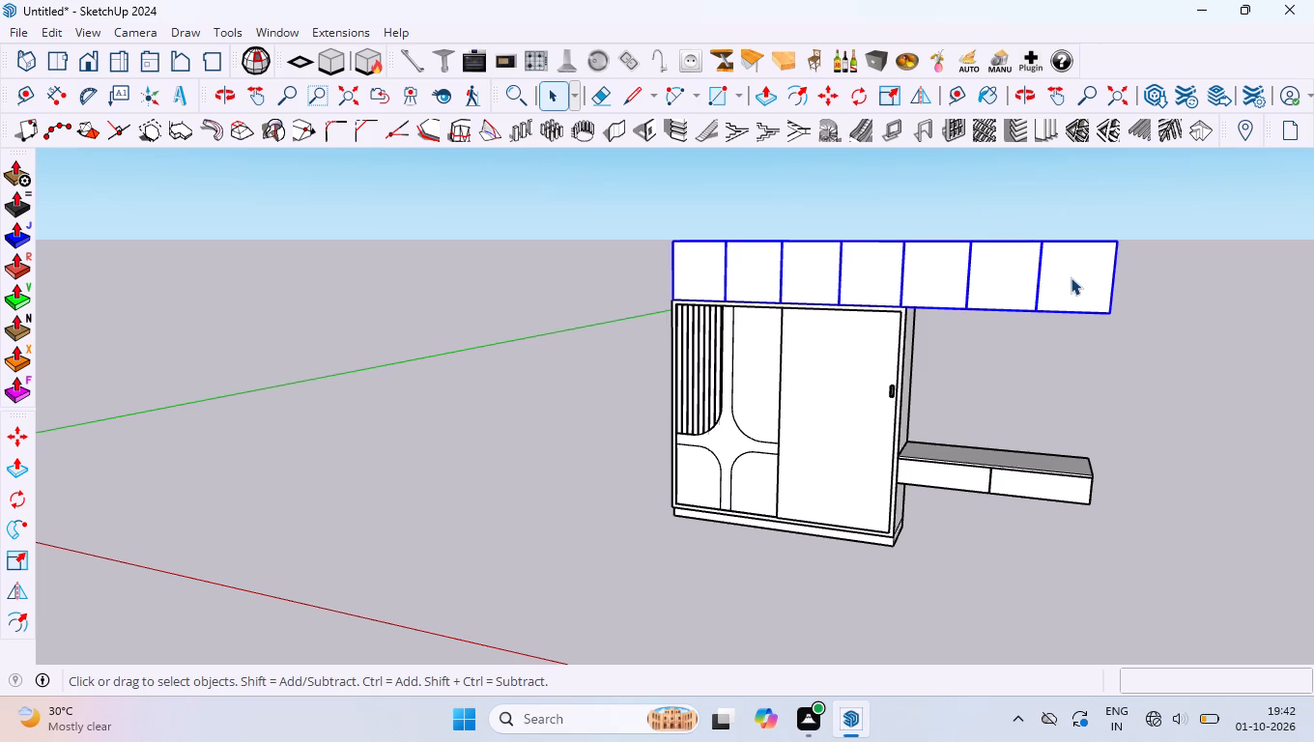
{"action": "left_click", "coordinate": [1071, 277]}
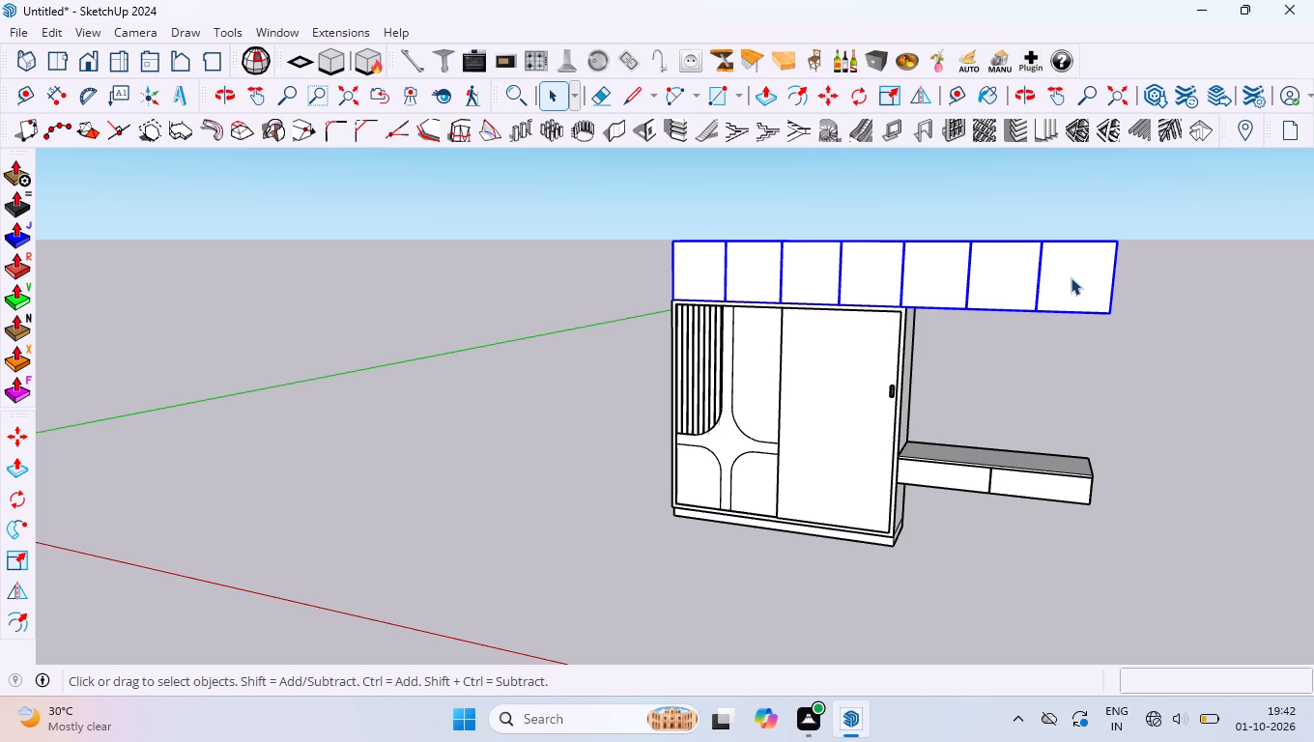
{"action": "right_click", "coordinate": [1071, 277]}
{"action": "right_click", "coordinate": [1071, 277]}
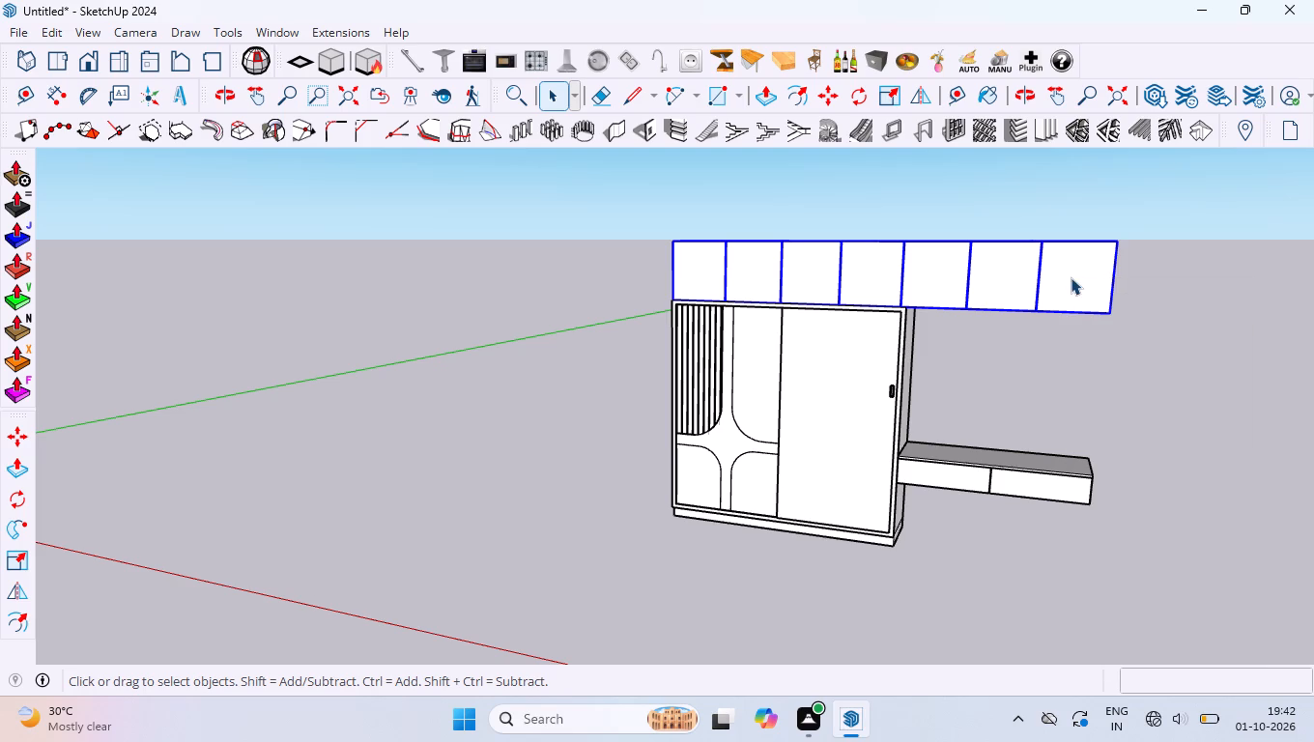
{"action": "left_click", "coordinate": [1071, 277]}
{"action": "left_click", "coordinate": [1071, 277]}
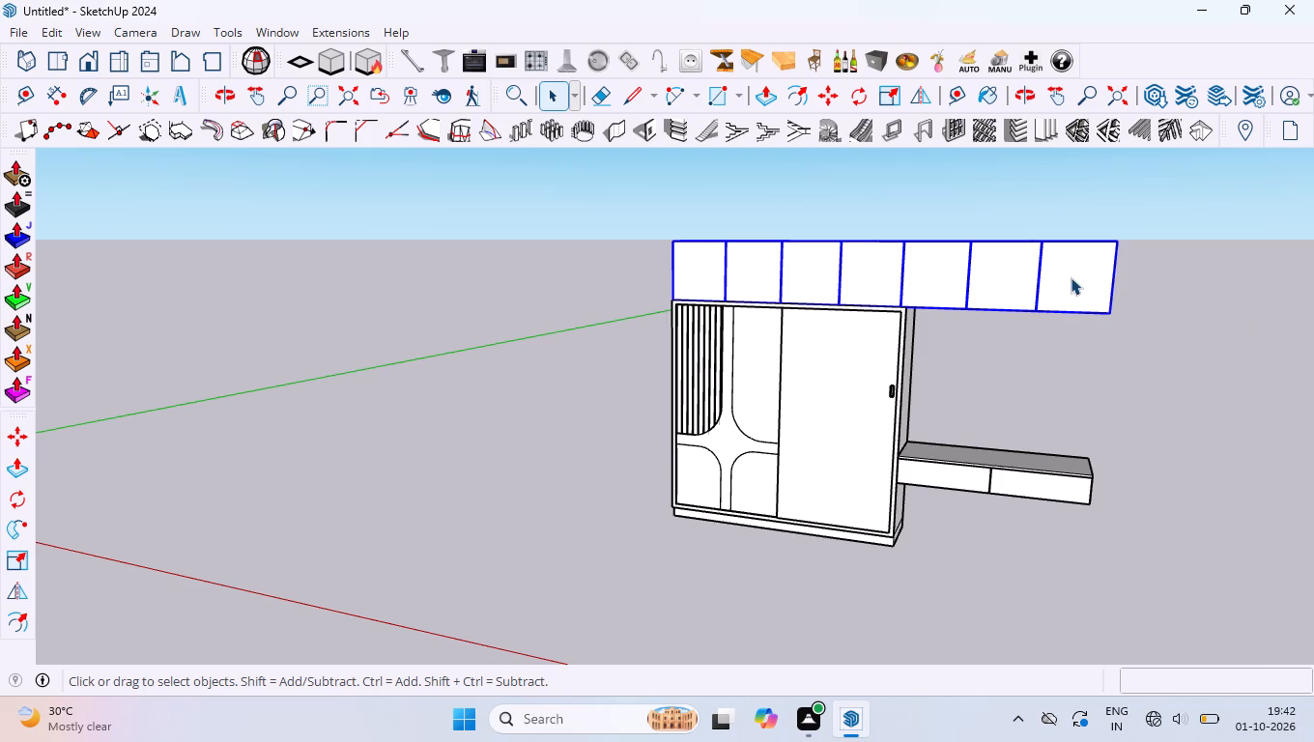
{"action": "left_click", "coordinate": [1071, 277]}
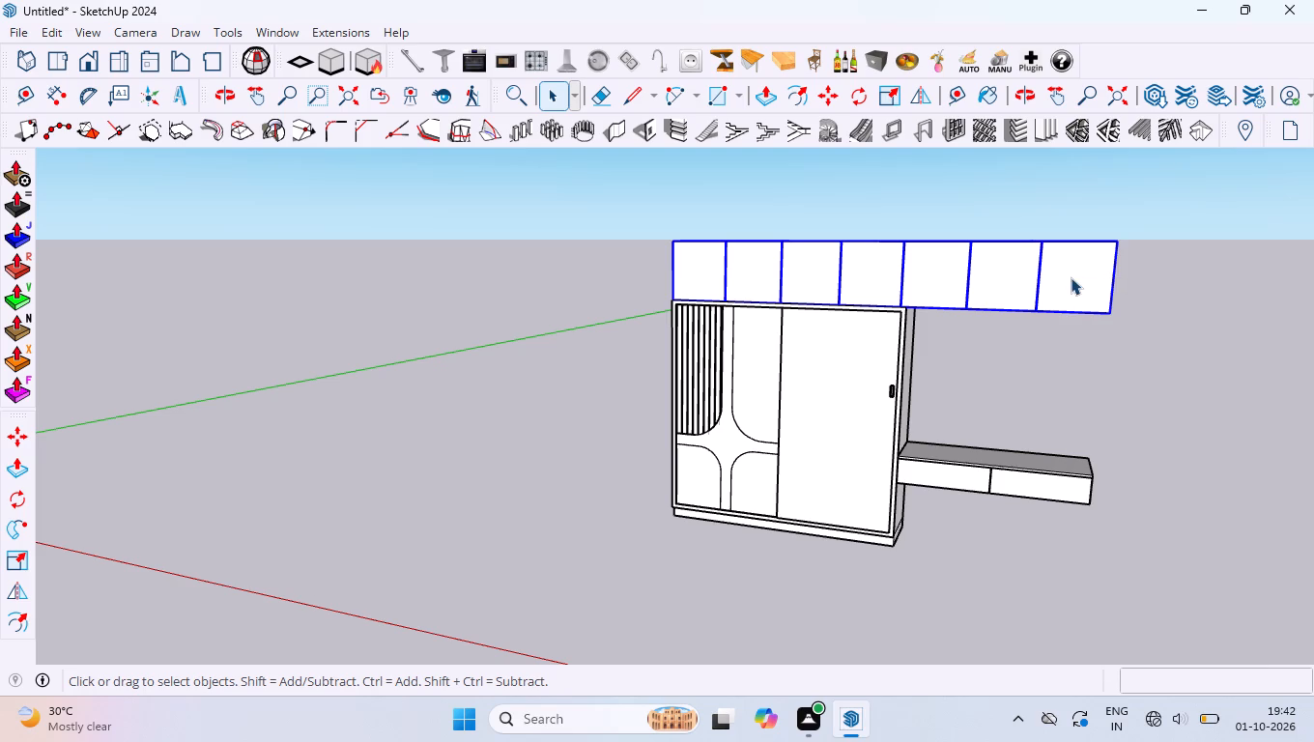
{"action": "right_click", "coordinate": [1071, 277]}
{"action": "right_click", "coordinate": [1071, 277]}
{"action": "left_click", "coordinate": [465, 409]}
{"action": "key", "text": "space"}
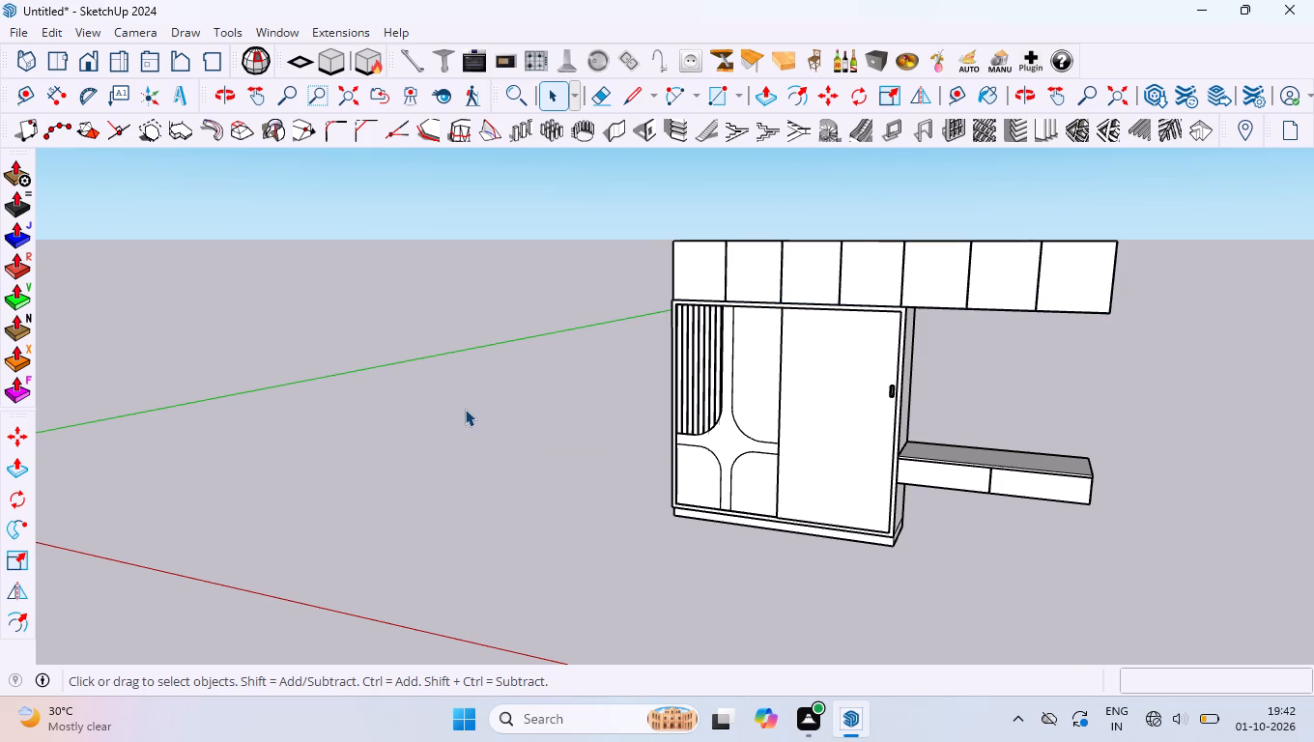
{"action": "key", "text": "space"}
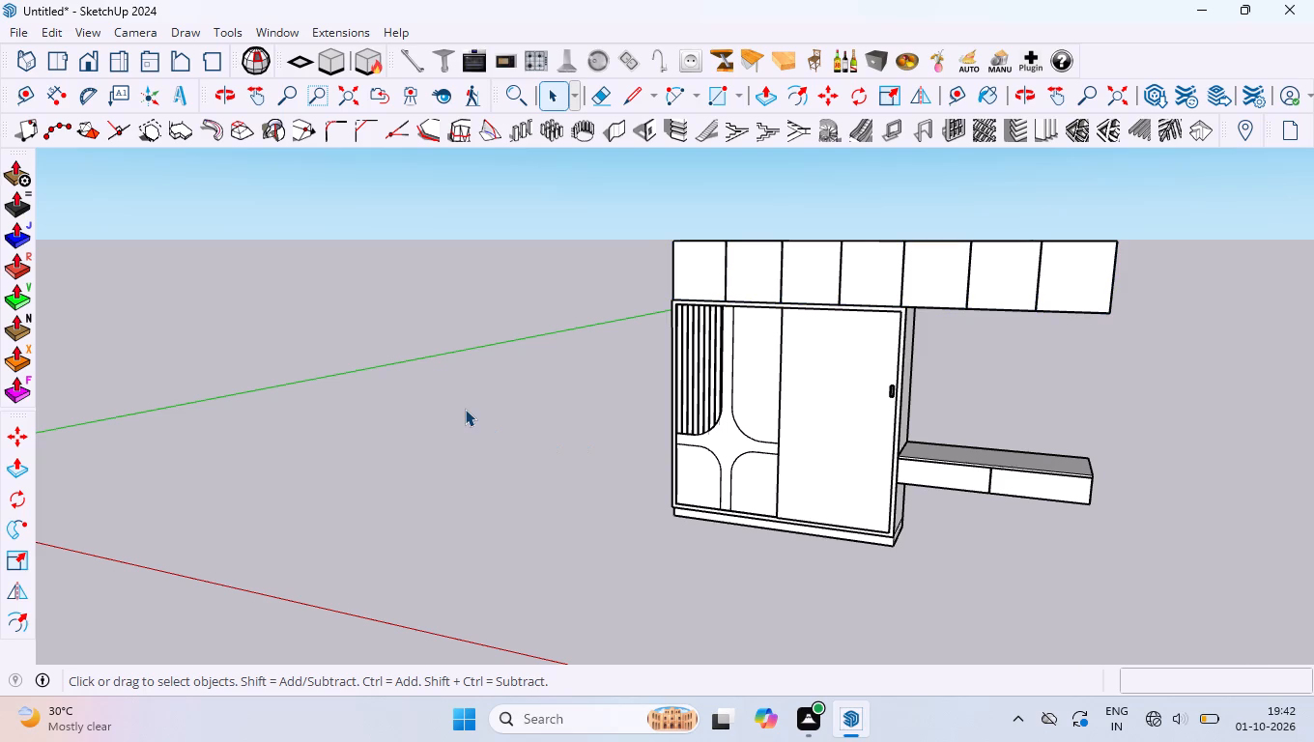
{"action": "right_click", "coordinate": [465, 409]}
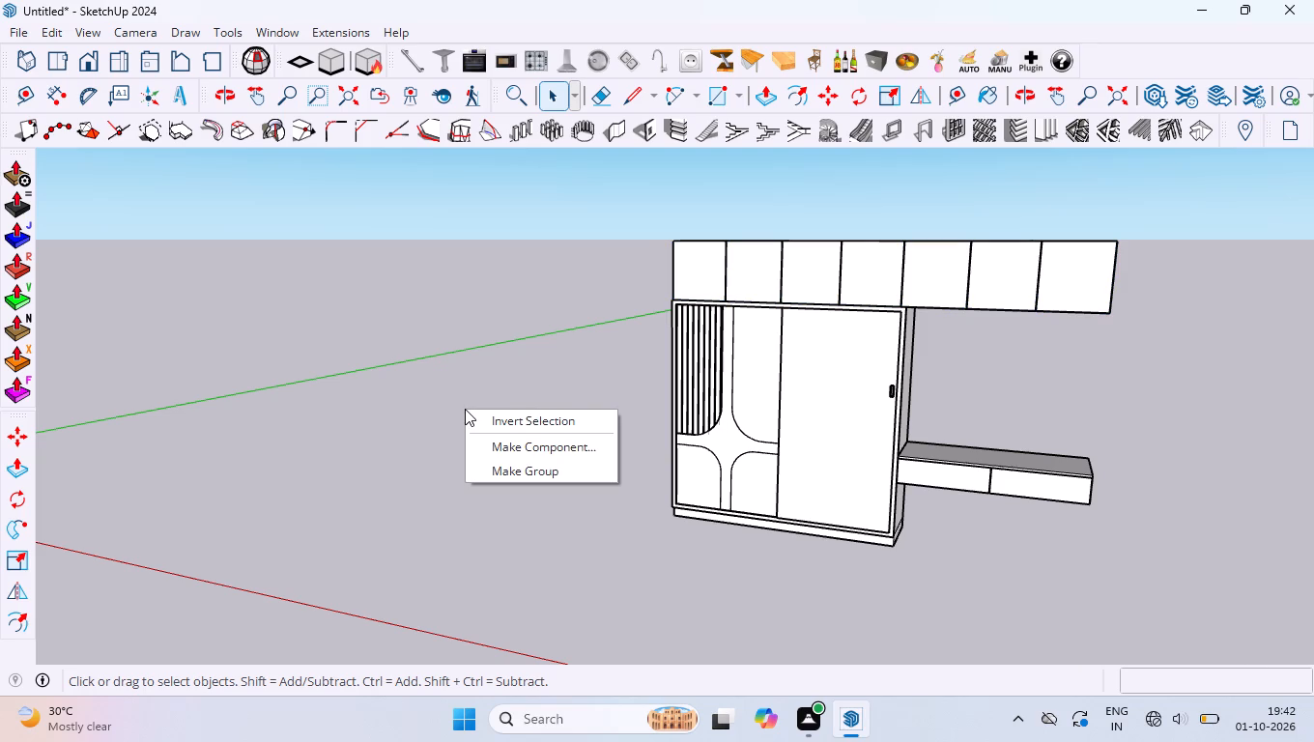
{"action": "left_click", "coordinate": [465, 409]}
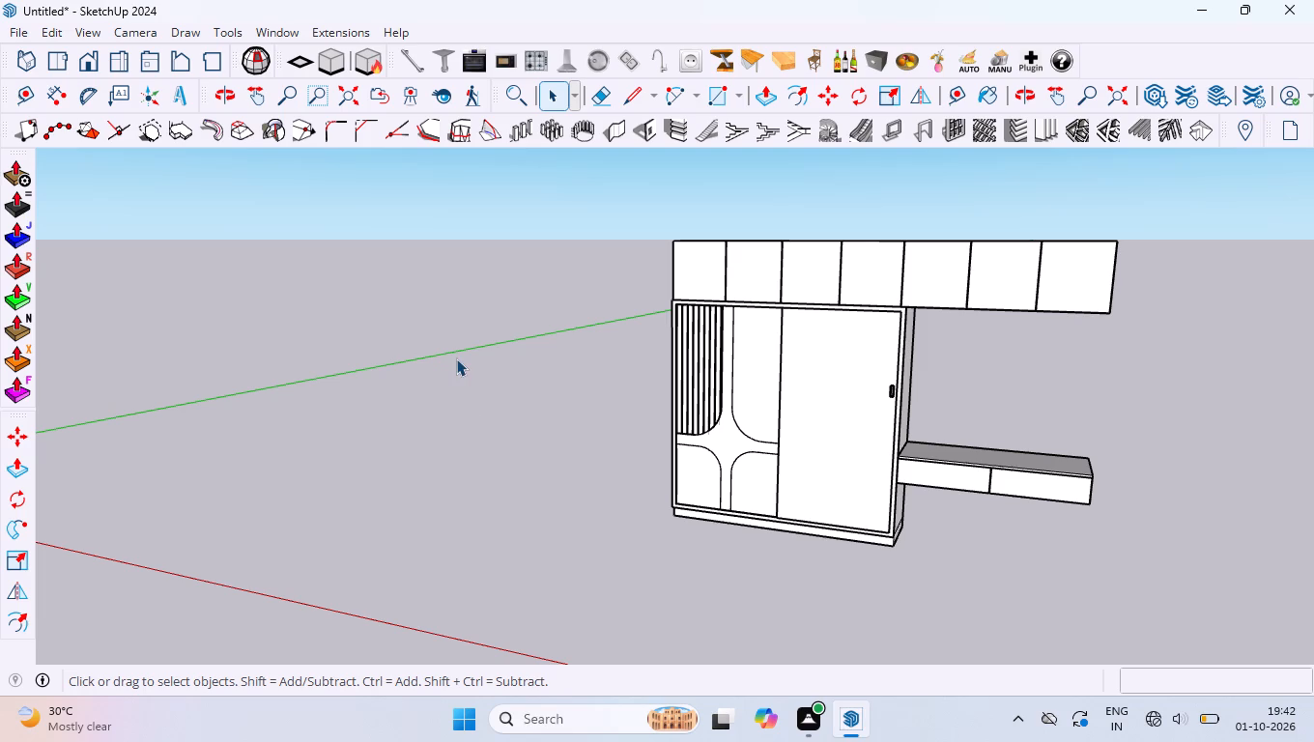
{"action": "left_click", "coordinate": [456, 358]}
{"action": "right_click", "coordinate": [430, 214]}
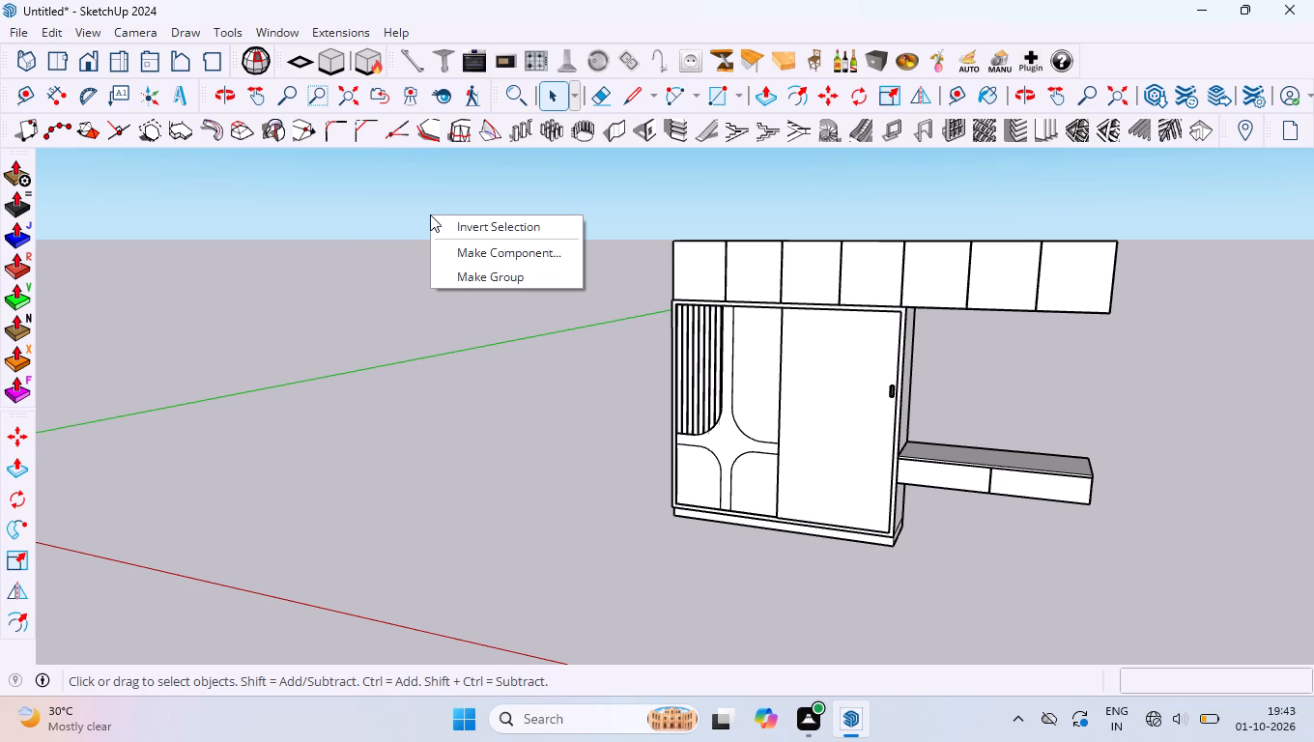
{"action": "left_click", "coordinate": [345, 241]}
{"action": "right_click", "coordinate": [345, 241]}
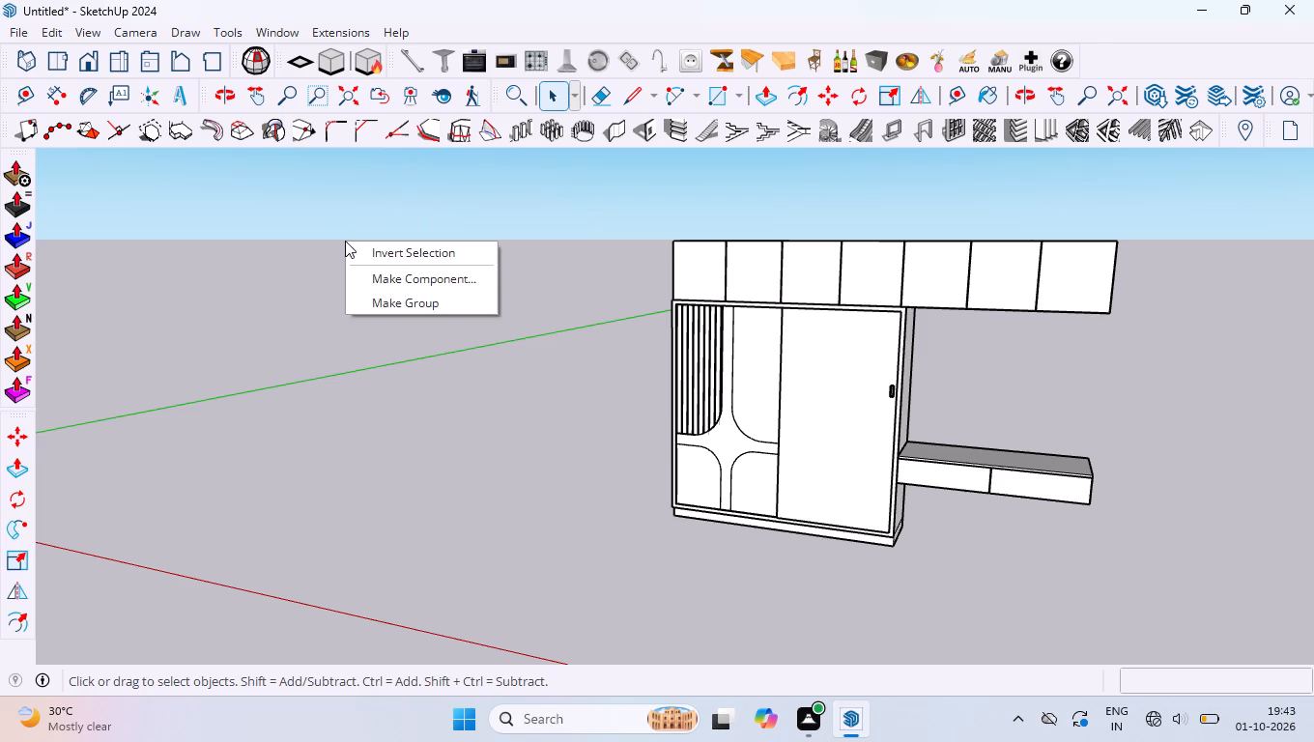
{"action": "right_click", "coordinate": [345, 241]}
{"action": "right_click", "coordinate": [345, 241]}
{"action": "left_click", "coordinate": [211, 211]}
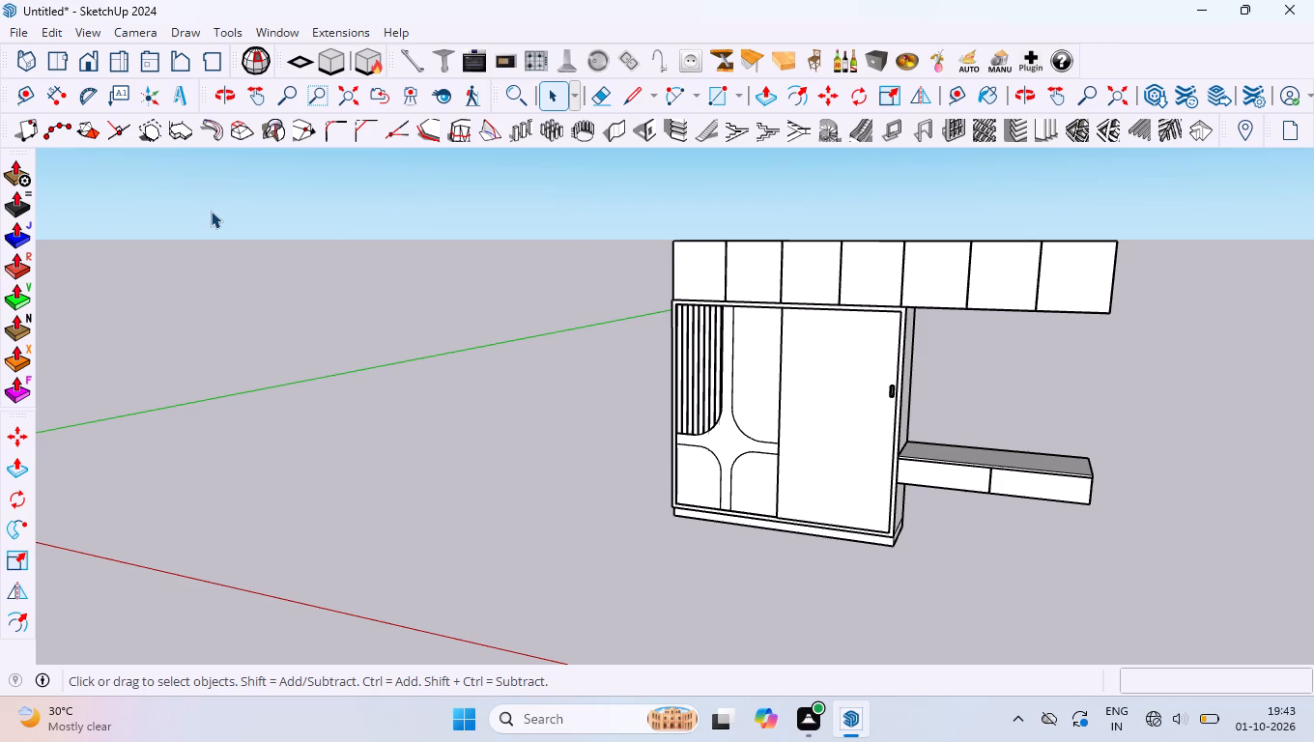
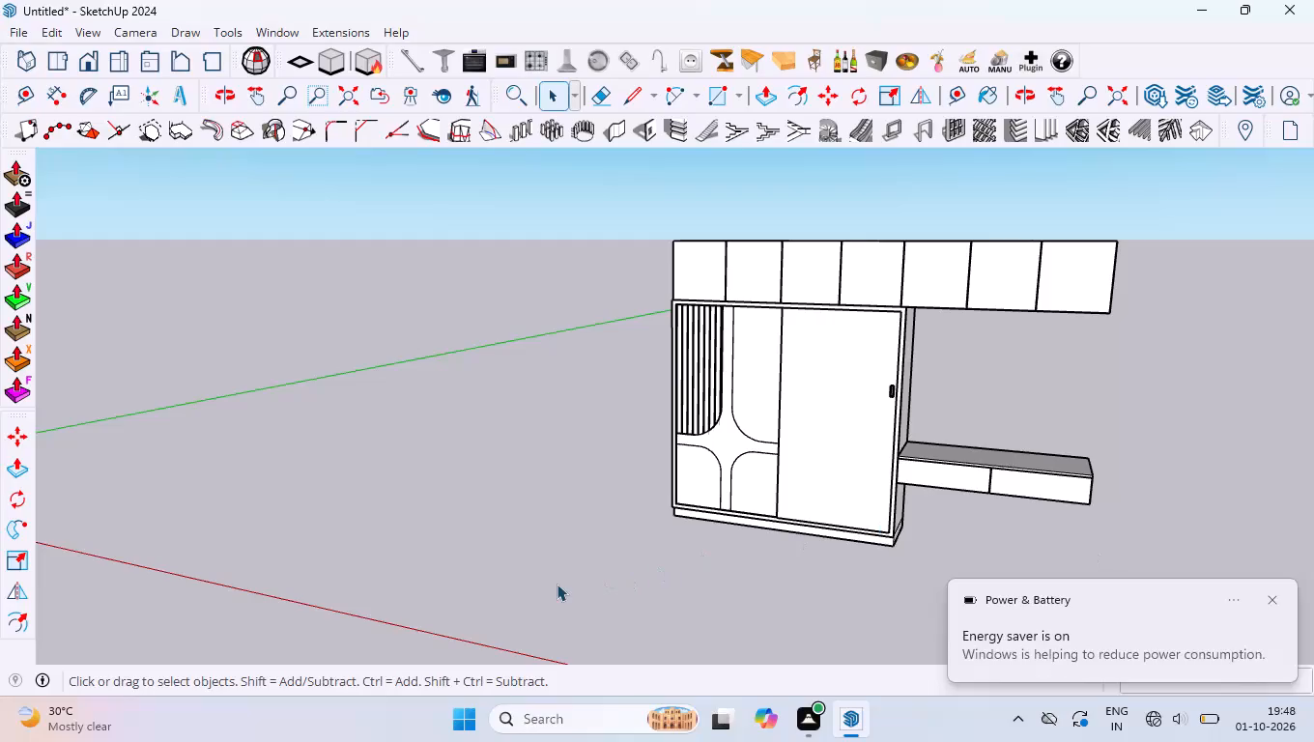
Dismiss the energy saver notification covering part of the model view.
{"action": "left_click", "coordinate": [557, 584]}
{"action": "left_click", "coordinate": [1266, 597]}
{"action": "left_click", "coordinate": [1174, 741]}
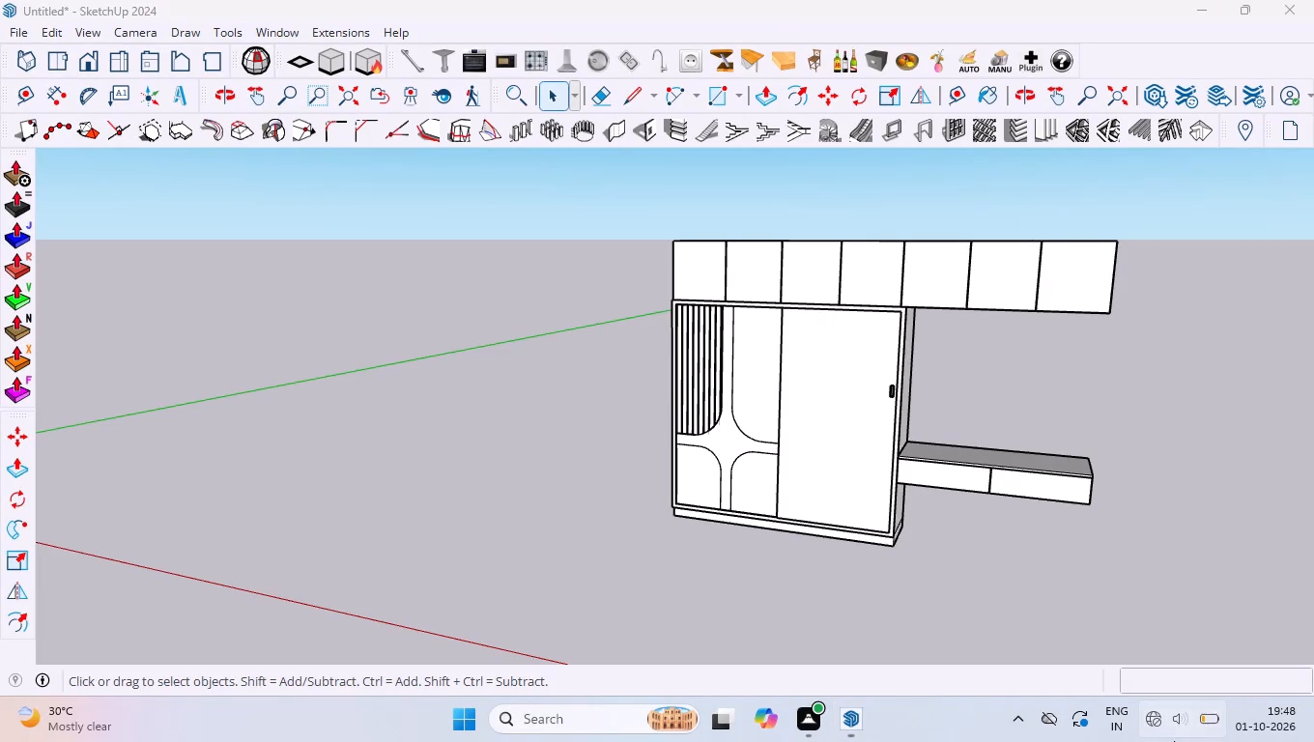
{"action": "left_click", "coordinate": [793, 608]}
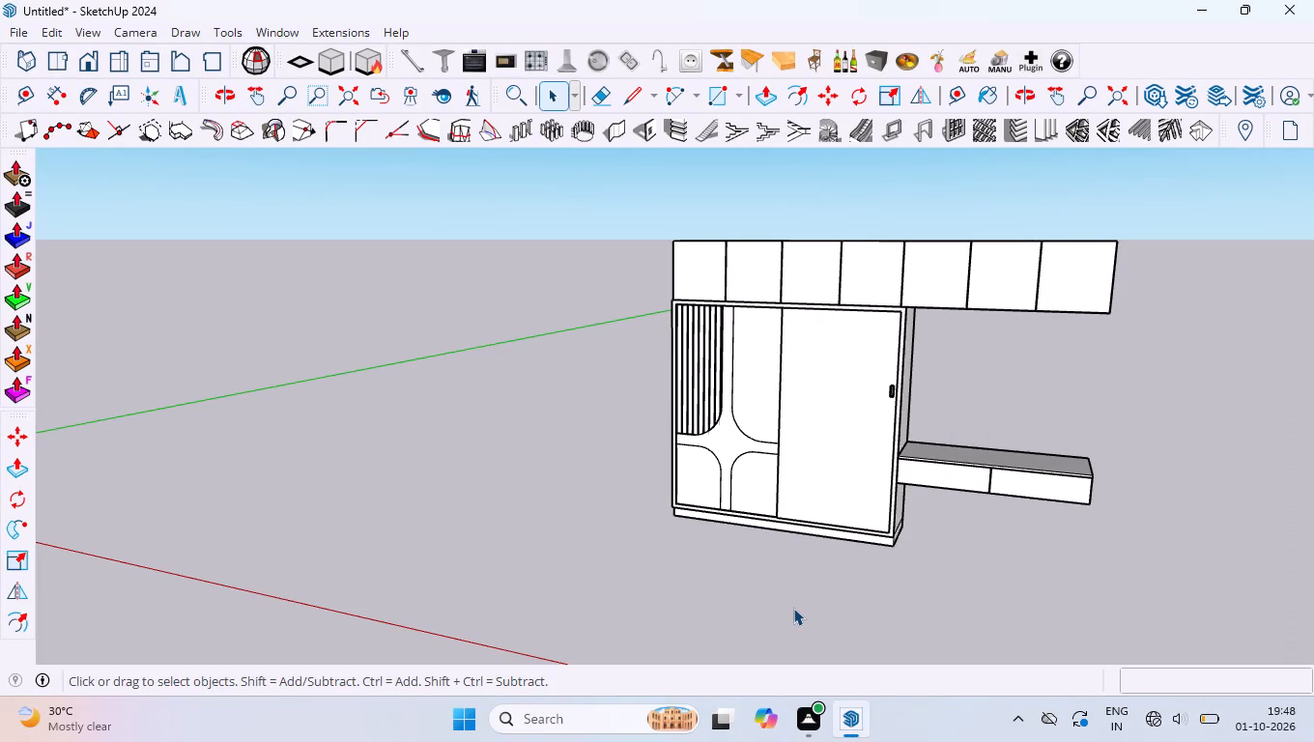
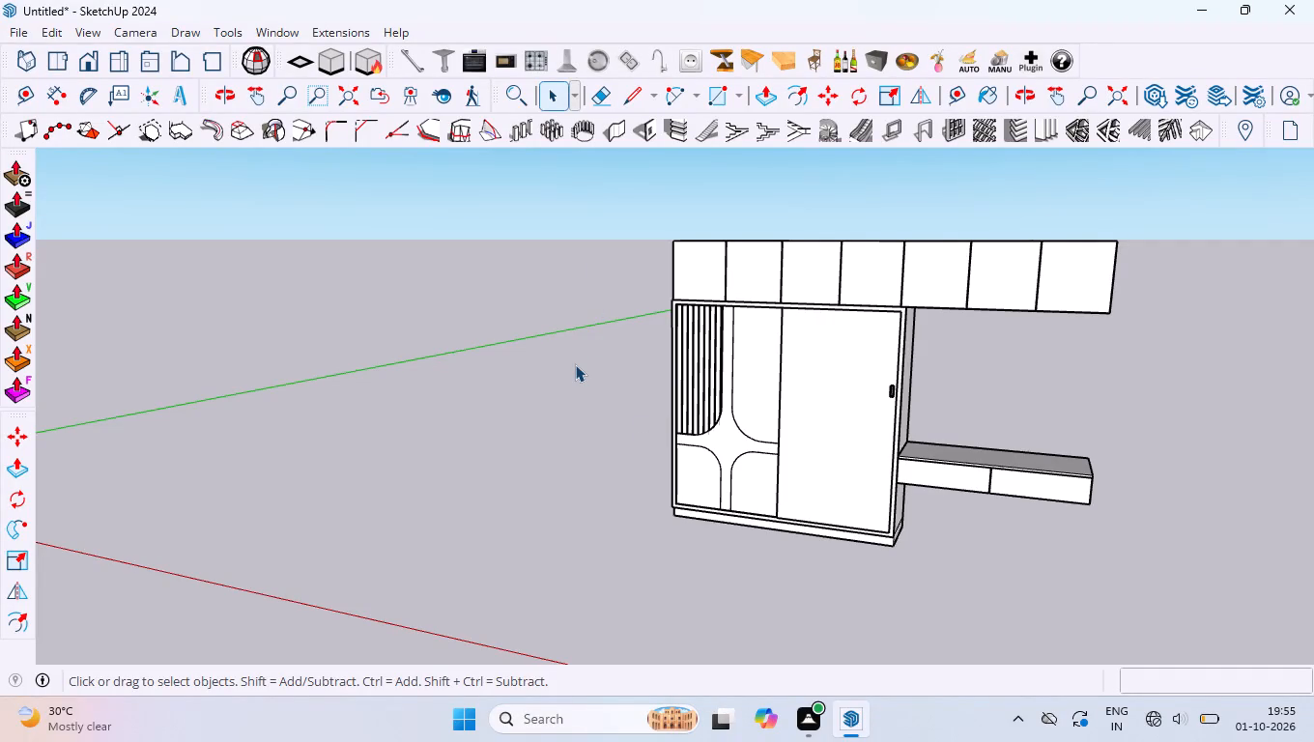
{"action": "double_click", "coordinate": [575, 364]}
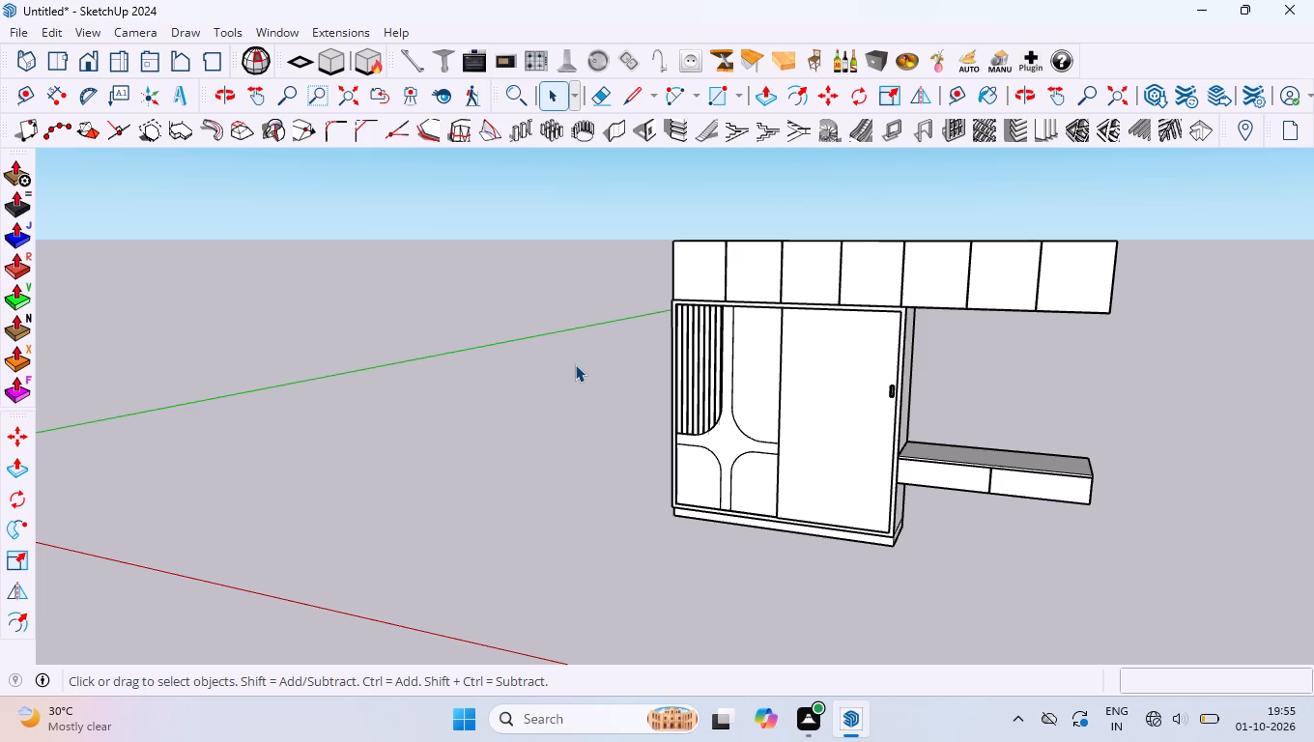
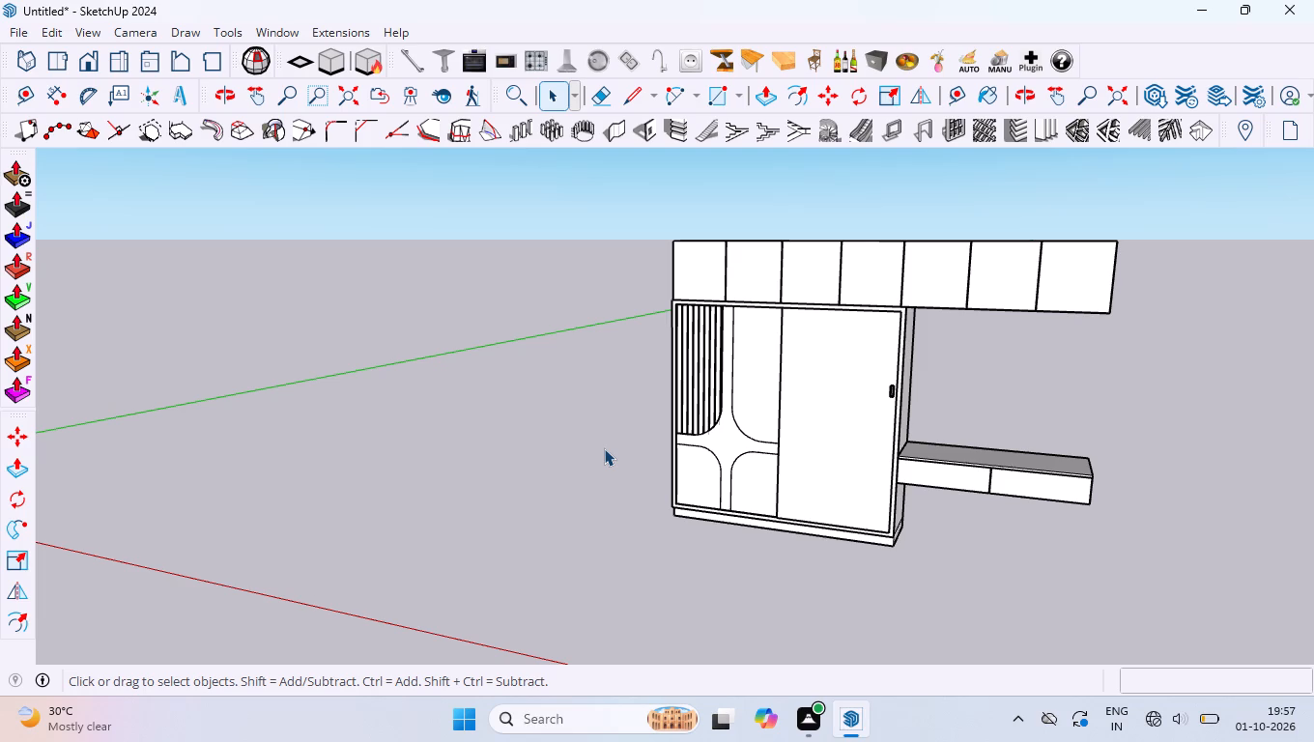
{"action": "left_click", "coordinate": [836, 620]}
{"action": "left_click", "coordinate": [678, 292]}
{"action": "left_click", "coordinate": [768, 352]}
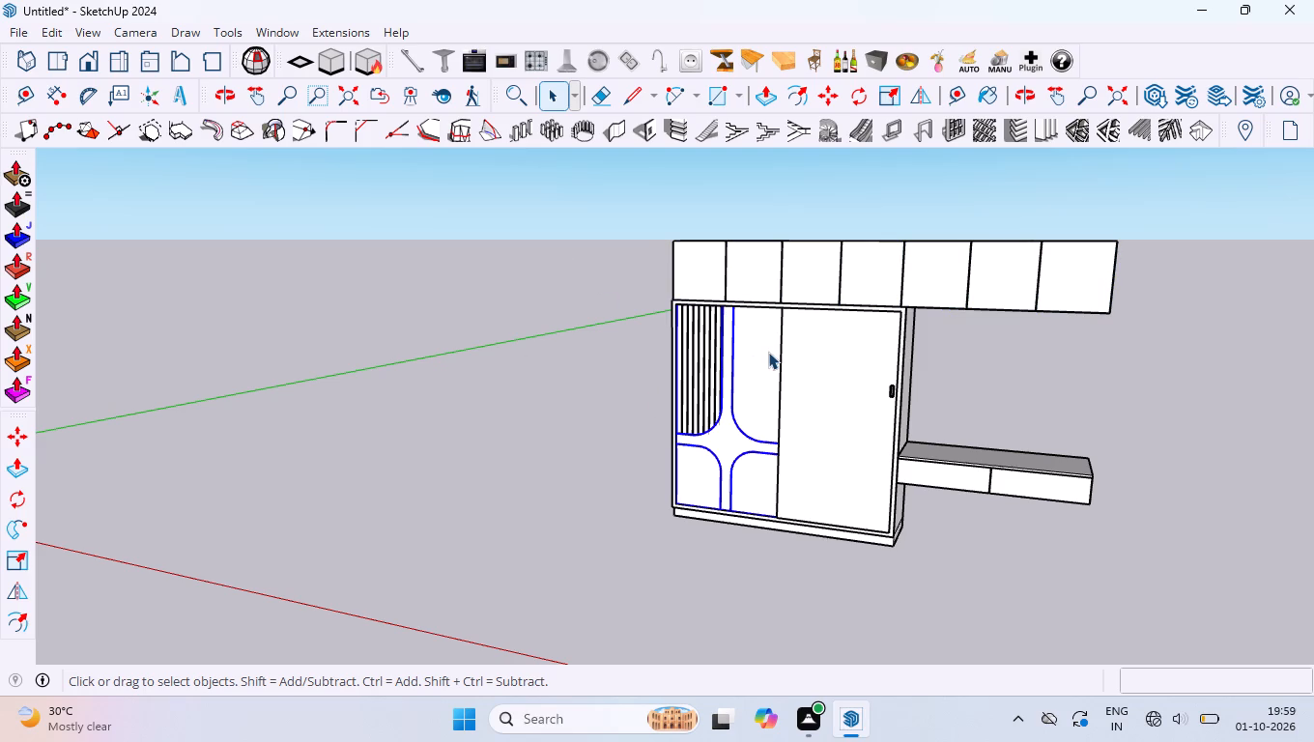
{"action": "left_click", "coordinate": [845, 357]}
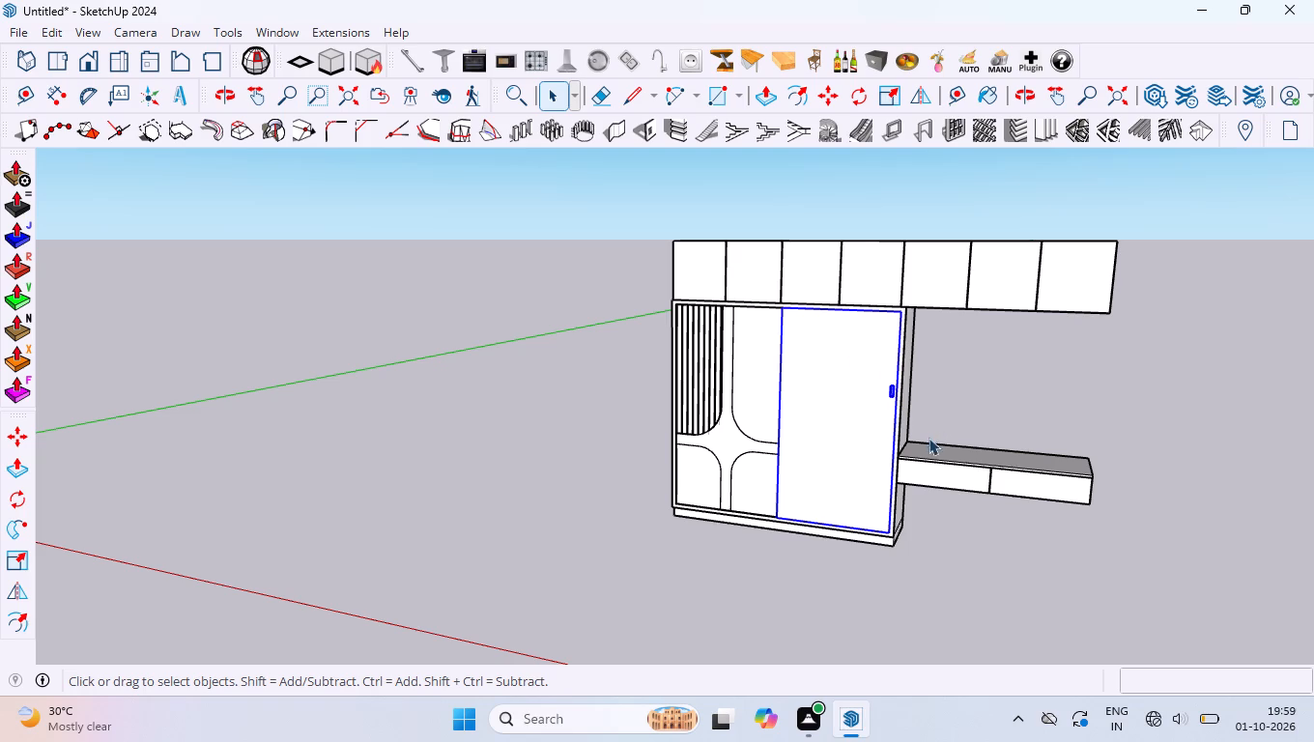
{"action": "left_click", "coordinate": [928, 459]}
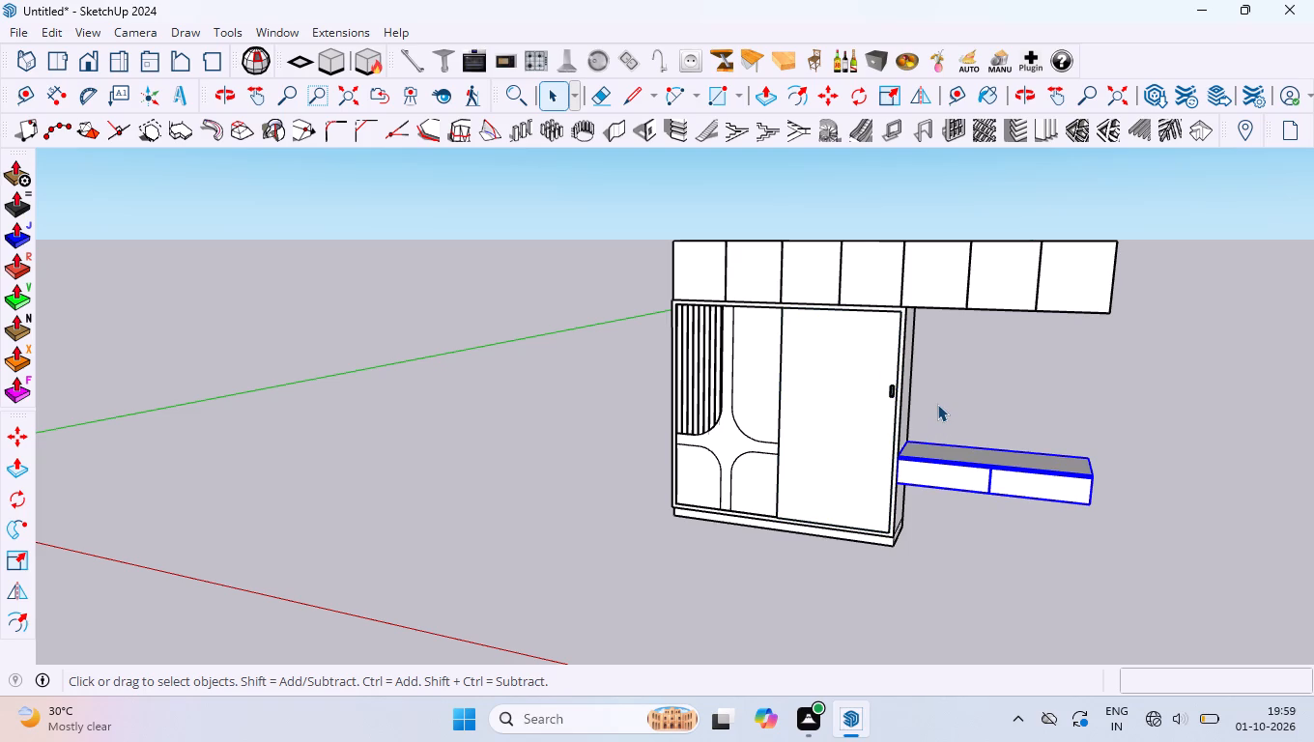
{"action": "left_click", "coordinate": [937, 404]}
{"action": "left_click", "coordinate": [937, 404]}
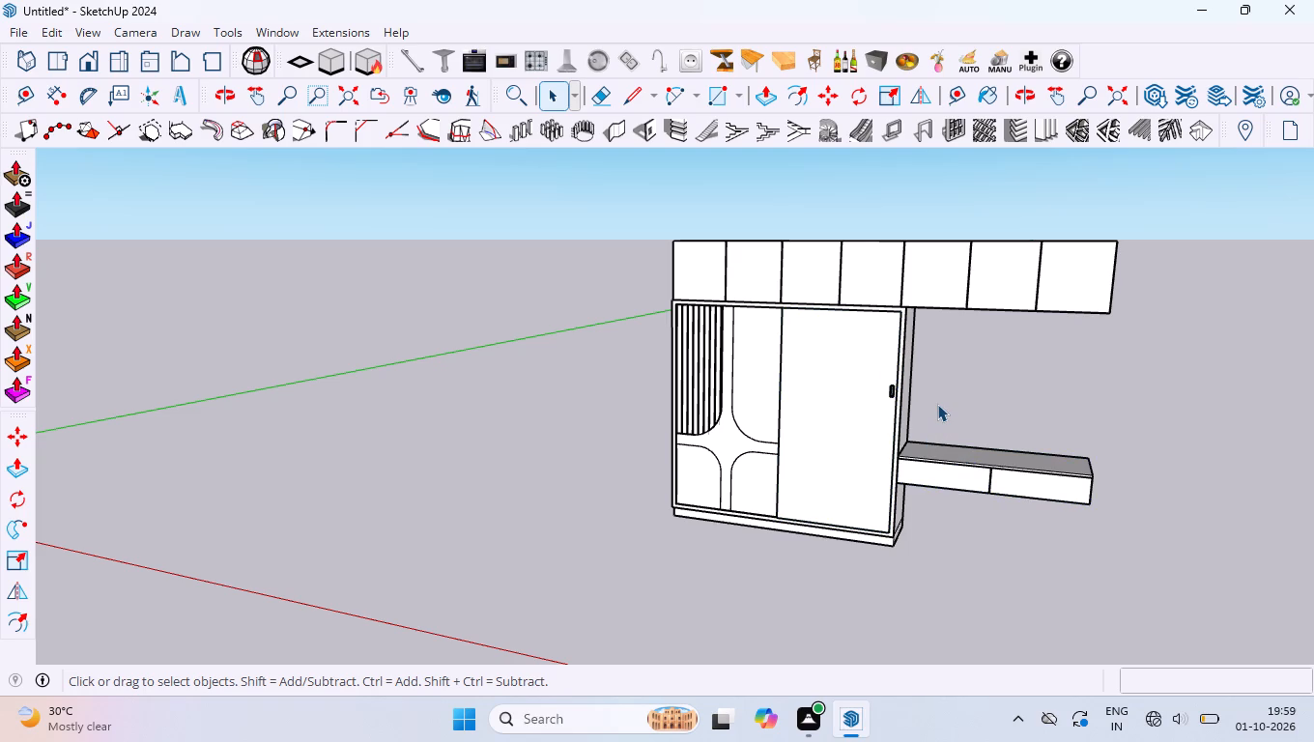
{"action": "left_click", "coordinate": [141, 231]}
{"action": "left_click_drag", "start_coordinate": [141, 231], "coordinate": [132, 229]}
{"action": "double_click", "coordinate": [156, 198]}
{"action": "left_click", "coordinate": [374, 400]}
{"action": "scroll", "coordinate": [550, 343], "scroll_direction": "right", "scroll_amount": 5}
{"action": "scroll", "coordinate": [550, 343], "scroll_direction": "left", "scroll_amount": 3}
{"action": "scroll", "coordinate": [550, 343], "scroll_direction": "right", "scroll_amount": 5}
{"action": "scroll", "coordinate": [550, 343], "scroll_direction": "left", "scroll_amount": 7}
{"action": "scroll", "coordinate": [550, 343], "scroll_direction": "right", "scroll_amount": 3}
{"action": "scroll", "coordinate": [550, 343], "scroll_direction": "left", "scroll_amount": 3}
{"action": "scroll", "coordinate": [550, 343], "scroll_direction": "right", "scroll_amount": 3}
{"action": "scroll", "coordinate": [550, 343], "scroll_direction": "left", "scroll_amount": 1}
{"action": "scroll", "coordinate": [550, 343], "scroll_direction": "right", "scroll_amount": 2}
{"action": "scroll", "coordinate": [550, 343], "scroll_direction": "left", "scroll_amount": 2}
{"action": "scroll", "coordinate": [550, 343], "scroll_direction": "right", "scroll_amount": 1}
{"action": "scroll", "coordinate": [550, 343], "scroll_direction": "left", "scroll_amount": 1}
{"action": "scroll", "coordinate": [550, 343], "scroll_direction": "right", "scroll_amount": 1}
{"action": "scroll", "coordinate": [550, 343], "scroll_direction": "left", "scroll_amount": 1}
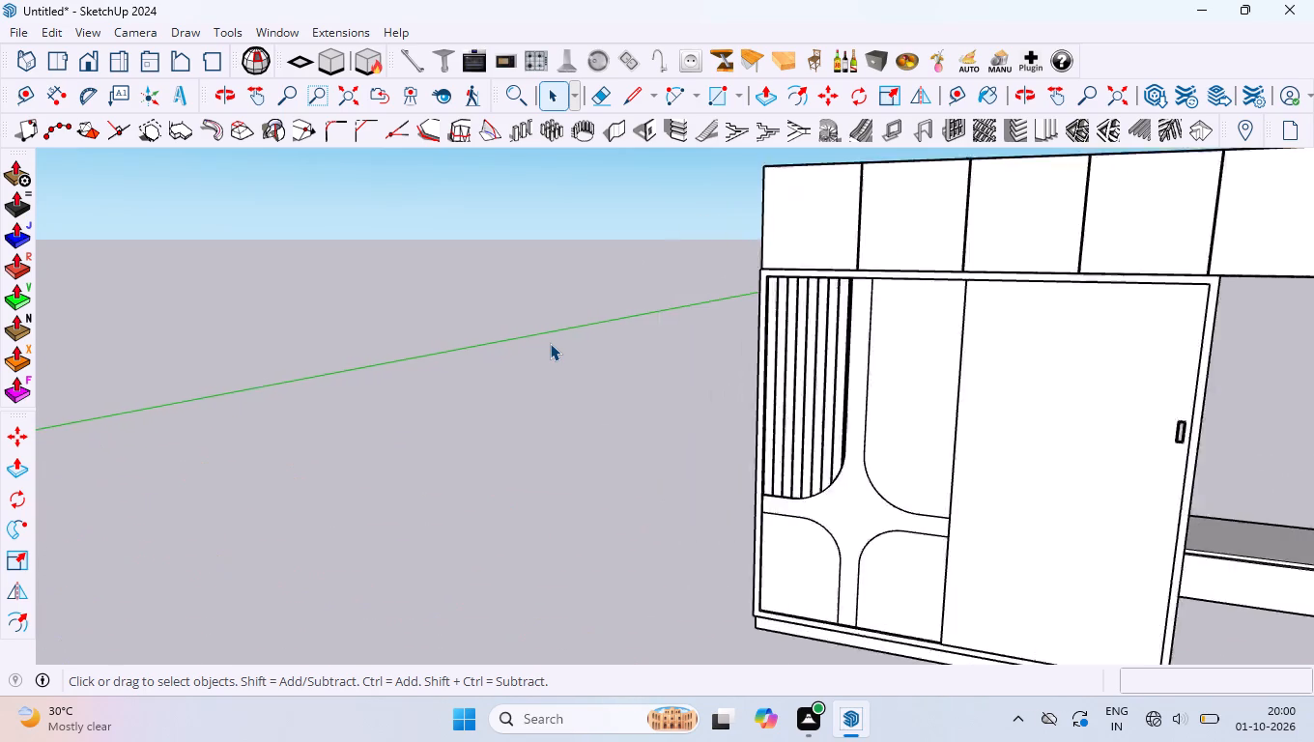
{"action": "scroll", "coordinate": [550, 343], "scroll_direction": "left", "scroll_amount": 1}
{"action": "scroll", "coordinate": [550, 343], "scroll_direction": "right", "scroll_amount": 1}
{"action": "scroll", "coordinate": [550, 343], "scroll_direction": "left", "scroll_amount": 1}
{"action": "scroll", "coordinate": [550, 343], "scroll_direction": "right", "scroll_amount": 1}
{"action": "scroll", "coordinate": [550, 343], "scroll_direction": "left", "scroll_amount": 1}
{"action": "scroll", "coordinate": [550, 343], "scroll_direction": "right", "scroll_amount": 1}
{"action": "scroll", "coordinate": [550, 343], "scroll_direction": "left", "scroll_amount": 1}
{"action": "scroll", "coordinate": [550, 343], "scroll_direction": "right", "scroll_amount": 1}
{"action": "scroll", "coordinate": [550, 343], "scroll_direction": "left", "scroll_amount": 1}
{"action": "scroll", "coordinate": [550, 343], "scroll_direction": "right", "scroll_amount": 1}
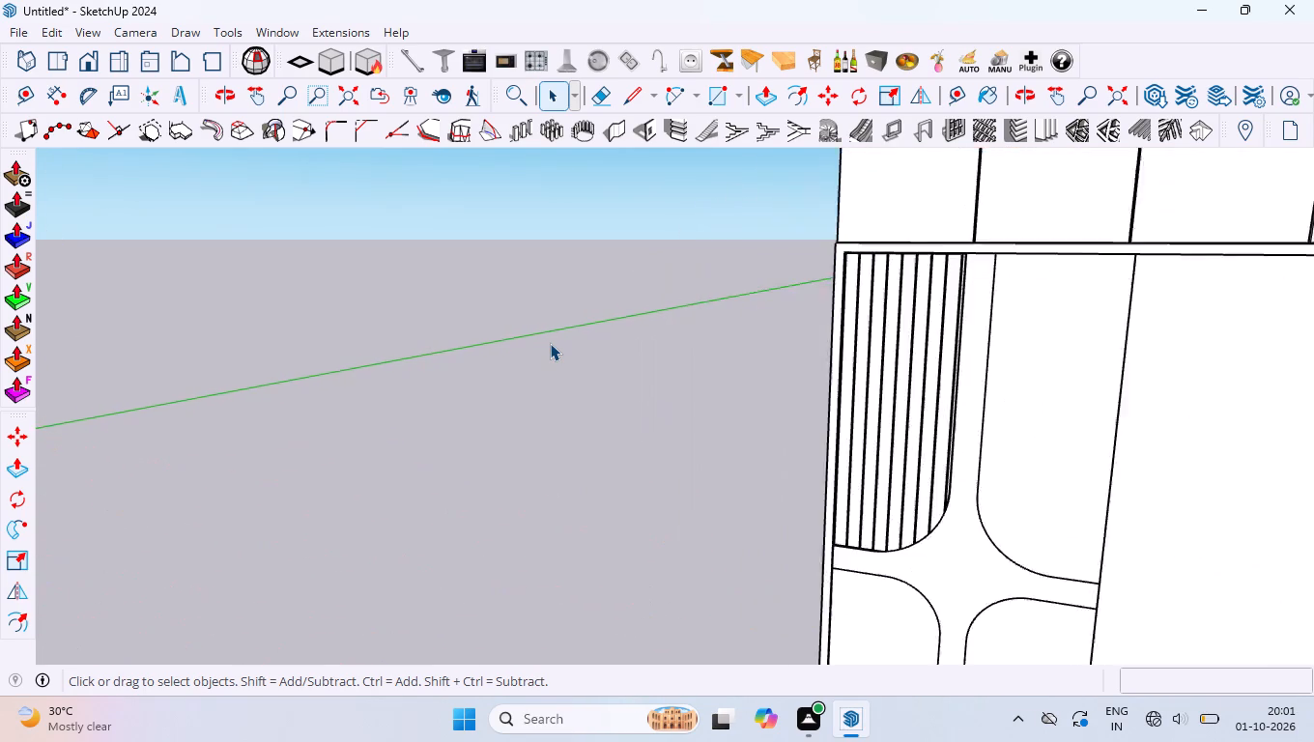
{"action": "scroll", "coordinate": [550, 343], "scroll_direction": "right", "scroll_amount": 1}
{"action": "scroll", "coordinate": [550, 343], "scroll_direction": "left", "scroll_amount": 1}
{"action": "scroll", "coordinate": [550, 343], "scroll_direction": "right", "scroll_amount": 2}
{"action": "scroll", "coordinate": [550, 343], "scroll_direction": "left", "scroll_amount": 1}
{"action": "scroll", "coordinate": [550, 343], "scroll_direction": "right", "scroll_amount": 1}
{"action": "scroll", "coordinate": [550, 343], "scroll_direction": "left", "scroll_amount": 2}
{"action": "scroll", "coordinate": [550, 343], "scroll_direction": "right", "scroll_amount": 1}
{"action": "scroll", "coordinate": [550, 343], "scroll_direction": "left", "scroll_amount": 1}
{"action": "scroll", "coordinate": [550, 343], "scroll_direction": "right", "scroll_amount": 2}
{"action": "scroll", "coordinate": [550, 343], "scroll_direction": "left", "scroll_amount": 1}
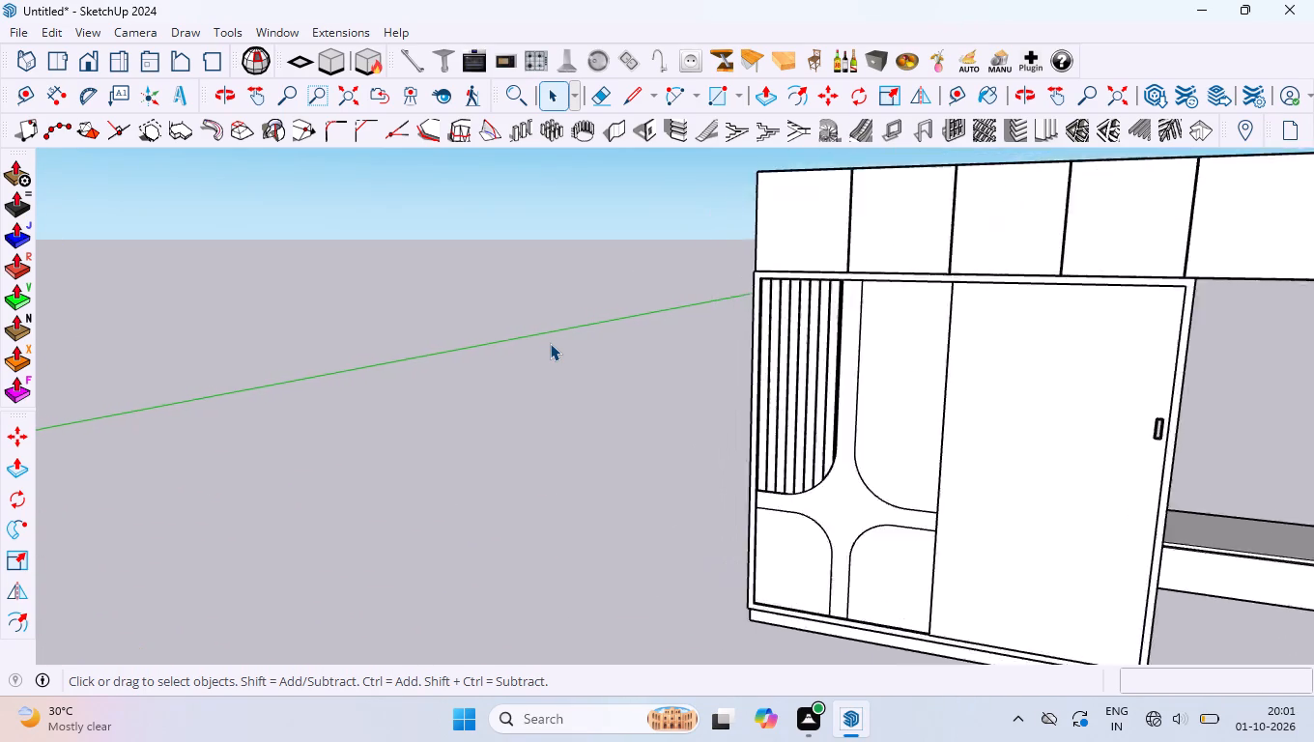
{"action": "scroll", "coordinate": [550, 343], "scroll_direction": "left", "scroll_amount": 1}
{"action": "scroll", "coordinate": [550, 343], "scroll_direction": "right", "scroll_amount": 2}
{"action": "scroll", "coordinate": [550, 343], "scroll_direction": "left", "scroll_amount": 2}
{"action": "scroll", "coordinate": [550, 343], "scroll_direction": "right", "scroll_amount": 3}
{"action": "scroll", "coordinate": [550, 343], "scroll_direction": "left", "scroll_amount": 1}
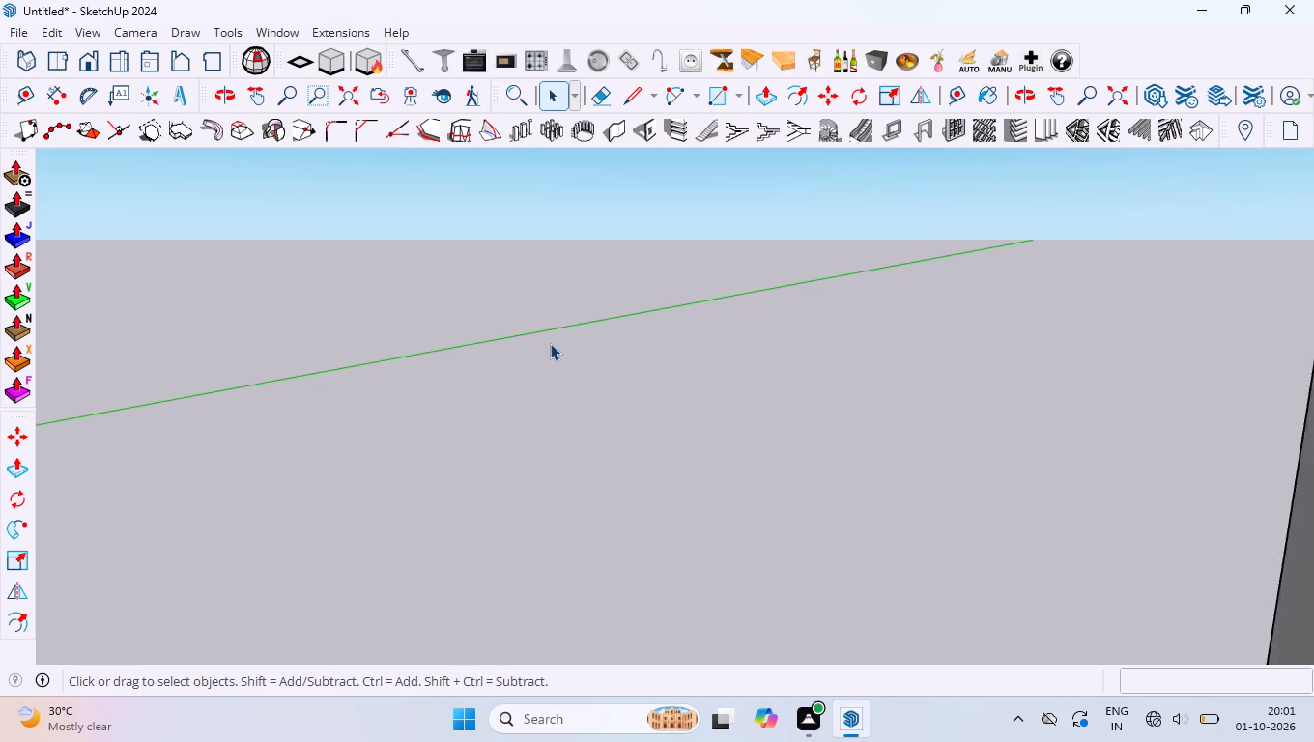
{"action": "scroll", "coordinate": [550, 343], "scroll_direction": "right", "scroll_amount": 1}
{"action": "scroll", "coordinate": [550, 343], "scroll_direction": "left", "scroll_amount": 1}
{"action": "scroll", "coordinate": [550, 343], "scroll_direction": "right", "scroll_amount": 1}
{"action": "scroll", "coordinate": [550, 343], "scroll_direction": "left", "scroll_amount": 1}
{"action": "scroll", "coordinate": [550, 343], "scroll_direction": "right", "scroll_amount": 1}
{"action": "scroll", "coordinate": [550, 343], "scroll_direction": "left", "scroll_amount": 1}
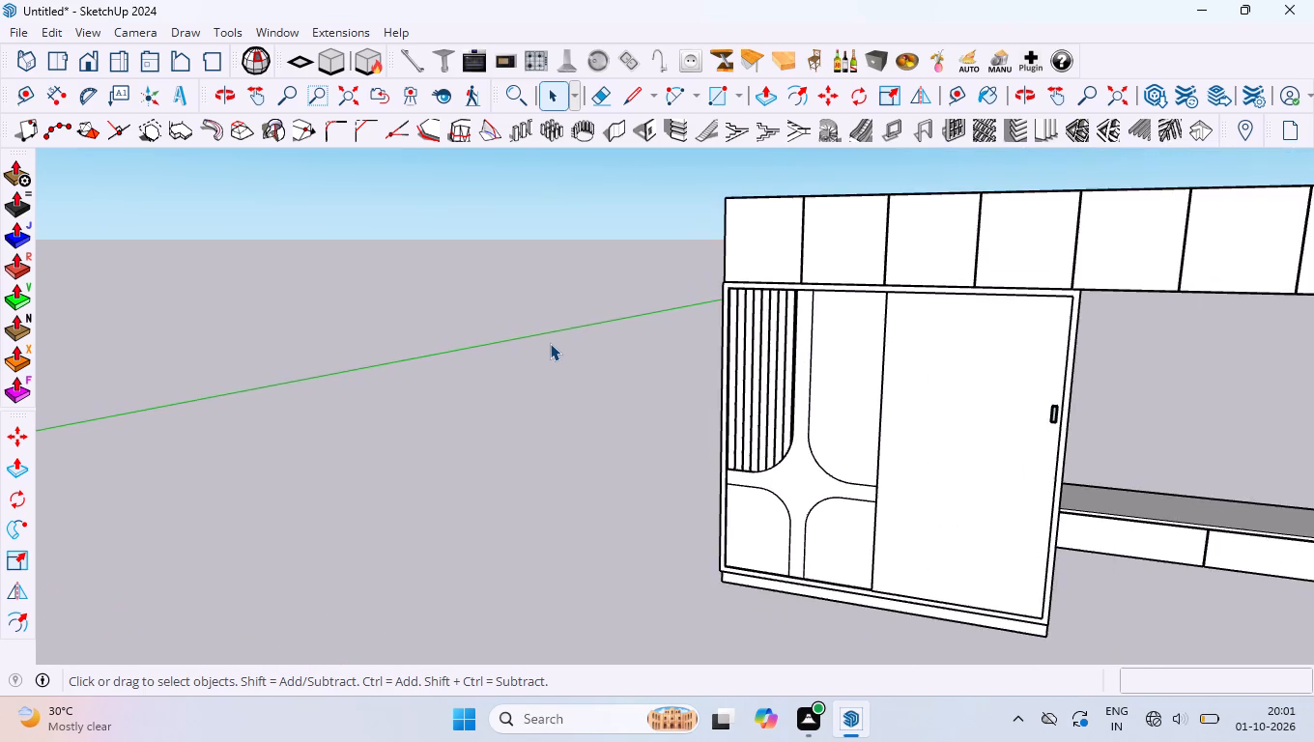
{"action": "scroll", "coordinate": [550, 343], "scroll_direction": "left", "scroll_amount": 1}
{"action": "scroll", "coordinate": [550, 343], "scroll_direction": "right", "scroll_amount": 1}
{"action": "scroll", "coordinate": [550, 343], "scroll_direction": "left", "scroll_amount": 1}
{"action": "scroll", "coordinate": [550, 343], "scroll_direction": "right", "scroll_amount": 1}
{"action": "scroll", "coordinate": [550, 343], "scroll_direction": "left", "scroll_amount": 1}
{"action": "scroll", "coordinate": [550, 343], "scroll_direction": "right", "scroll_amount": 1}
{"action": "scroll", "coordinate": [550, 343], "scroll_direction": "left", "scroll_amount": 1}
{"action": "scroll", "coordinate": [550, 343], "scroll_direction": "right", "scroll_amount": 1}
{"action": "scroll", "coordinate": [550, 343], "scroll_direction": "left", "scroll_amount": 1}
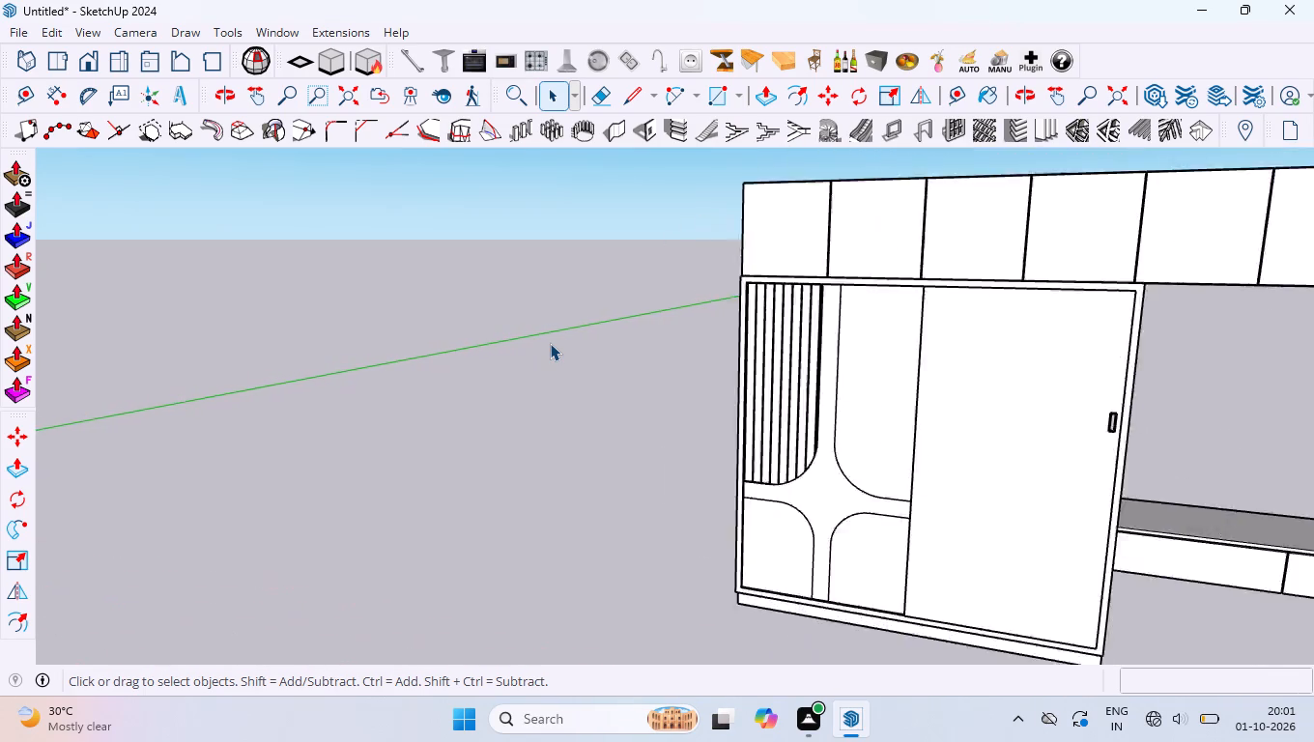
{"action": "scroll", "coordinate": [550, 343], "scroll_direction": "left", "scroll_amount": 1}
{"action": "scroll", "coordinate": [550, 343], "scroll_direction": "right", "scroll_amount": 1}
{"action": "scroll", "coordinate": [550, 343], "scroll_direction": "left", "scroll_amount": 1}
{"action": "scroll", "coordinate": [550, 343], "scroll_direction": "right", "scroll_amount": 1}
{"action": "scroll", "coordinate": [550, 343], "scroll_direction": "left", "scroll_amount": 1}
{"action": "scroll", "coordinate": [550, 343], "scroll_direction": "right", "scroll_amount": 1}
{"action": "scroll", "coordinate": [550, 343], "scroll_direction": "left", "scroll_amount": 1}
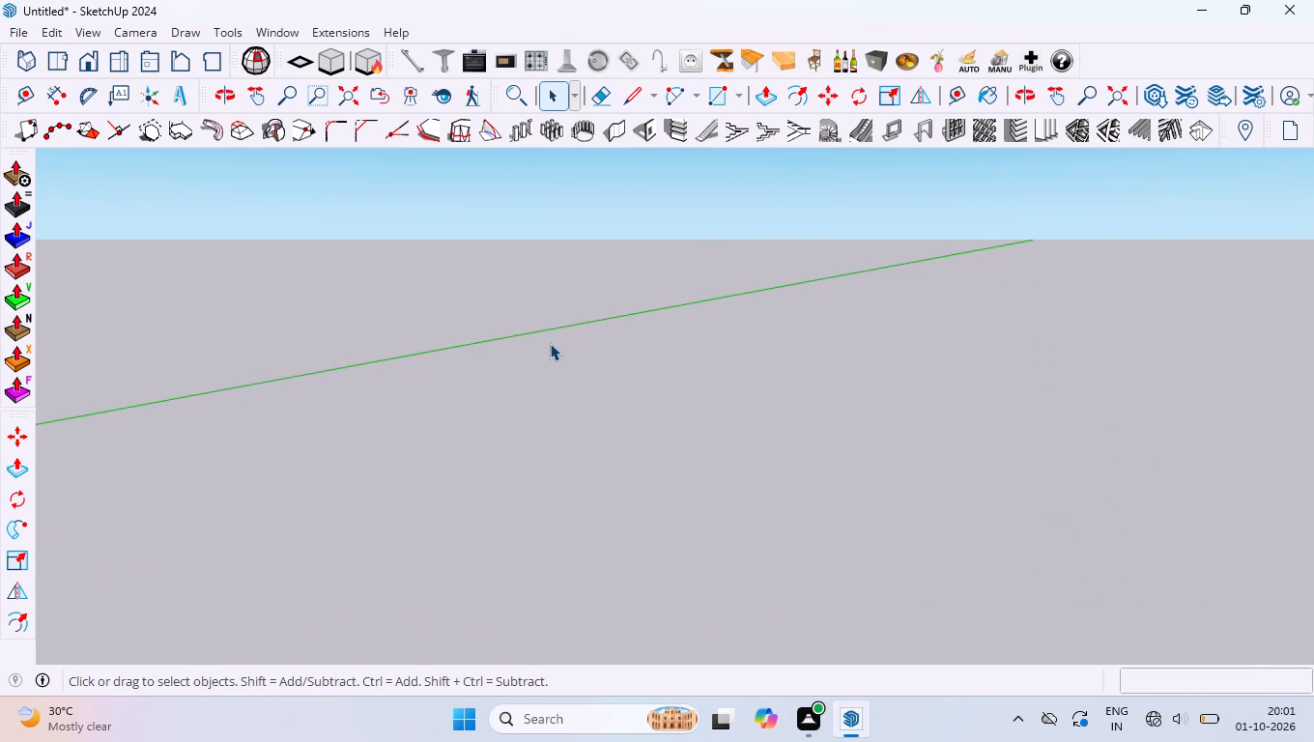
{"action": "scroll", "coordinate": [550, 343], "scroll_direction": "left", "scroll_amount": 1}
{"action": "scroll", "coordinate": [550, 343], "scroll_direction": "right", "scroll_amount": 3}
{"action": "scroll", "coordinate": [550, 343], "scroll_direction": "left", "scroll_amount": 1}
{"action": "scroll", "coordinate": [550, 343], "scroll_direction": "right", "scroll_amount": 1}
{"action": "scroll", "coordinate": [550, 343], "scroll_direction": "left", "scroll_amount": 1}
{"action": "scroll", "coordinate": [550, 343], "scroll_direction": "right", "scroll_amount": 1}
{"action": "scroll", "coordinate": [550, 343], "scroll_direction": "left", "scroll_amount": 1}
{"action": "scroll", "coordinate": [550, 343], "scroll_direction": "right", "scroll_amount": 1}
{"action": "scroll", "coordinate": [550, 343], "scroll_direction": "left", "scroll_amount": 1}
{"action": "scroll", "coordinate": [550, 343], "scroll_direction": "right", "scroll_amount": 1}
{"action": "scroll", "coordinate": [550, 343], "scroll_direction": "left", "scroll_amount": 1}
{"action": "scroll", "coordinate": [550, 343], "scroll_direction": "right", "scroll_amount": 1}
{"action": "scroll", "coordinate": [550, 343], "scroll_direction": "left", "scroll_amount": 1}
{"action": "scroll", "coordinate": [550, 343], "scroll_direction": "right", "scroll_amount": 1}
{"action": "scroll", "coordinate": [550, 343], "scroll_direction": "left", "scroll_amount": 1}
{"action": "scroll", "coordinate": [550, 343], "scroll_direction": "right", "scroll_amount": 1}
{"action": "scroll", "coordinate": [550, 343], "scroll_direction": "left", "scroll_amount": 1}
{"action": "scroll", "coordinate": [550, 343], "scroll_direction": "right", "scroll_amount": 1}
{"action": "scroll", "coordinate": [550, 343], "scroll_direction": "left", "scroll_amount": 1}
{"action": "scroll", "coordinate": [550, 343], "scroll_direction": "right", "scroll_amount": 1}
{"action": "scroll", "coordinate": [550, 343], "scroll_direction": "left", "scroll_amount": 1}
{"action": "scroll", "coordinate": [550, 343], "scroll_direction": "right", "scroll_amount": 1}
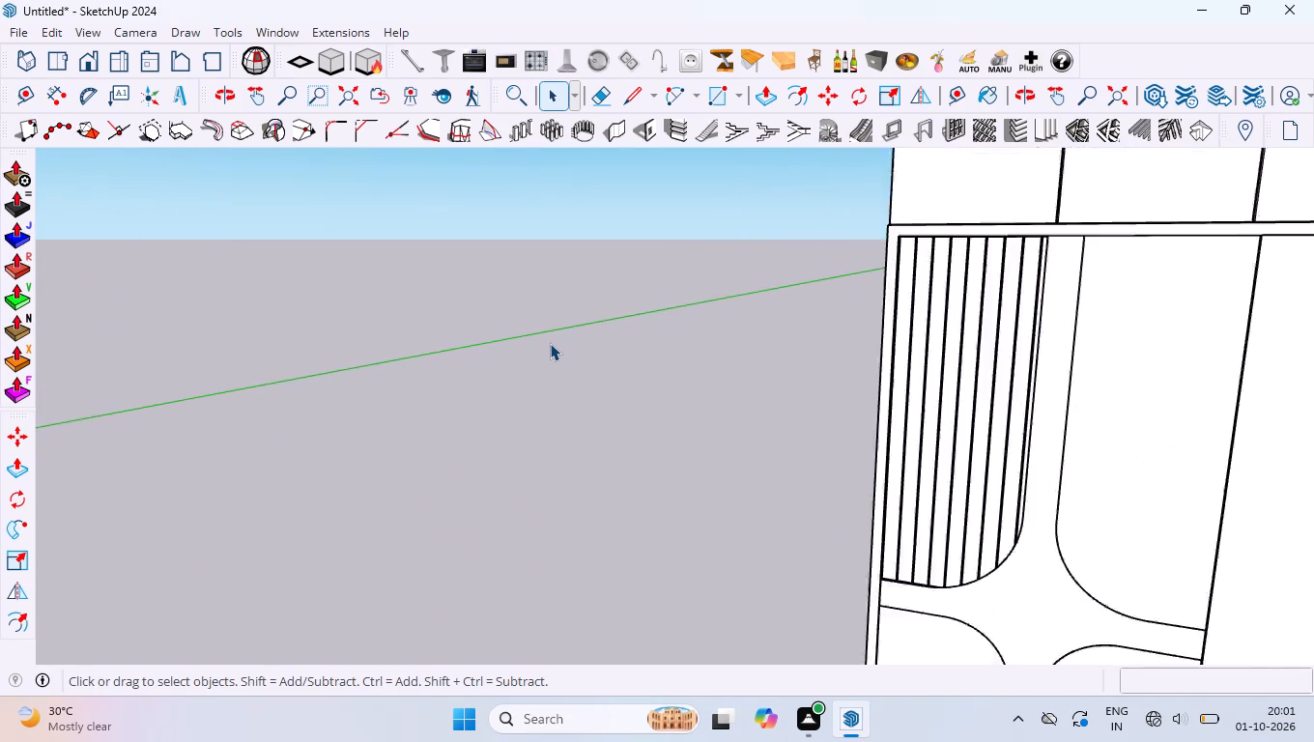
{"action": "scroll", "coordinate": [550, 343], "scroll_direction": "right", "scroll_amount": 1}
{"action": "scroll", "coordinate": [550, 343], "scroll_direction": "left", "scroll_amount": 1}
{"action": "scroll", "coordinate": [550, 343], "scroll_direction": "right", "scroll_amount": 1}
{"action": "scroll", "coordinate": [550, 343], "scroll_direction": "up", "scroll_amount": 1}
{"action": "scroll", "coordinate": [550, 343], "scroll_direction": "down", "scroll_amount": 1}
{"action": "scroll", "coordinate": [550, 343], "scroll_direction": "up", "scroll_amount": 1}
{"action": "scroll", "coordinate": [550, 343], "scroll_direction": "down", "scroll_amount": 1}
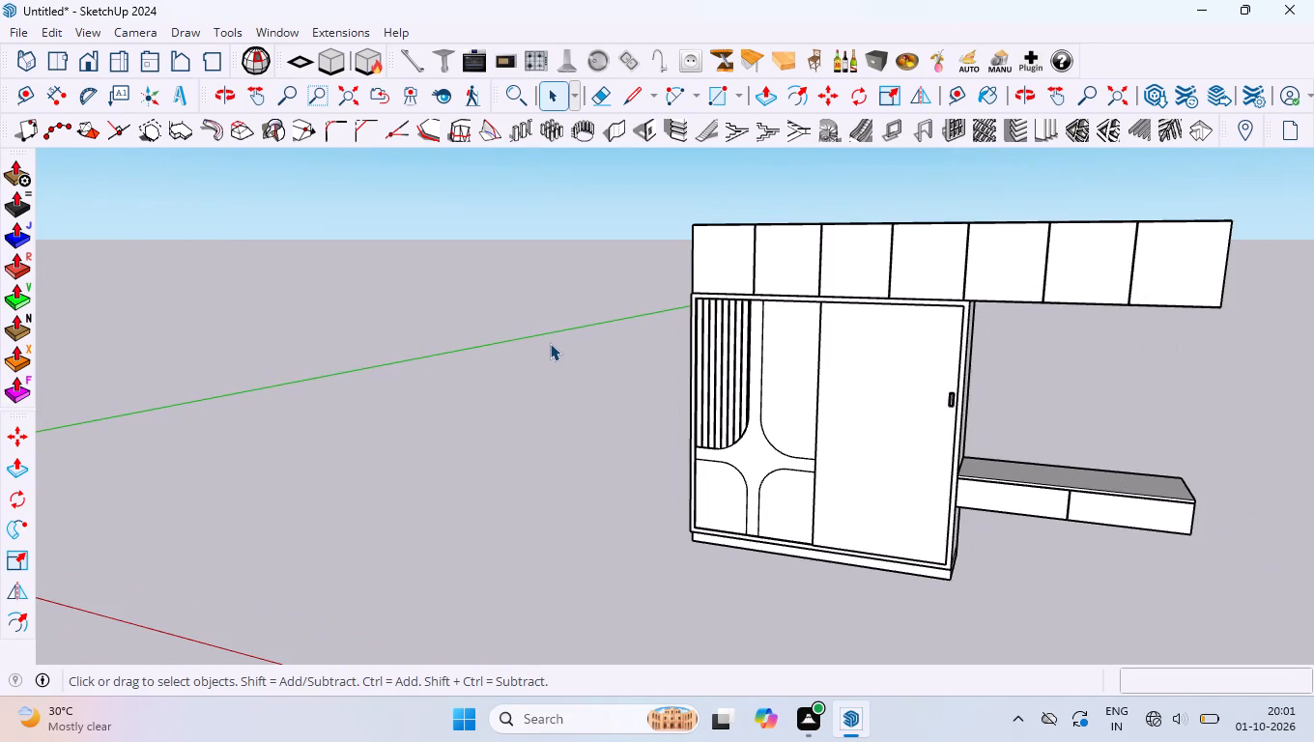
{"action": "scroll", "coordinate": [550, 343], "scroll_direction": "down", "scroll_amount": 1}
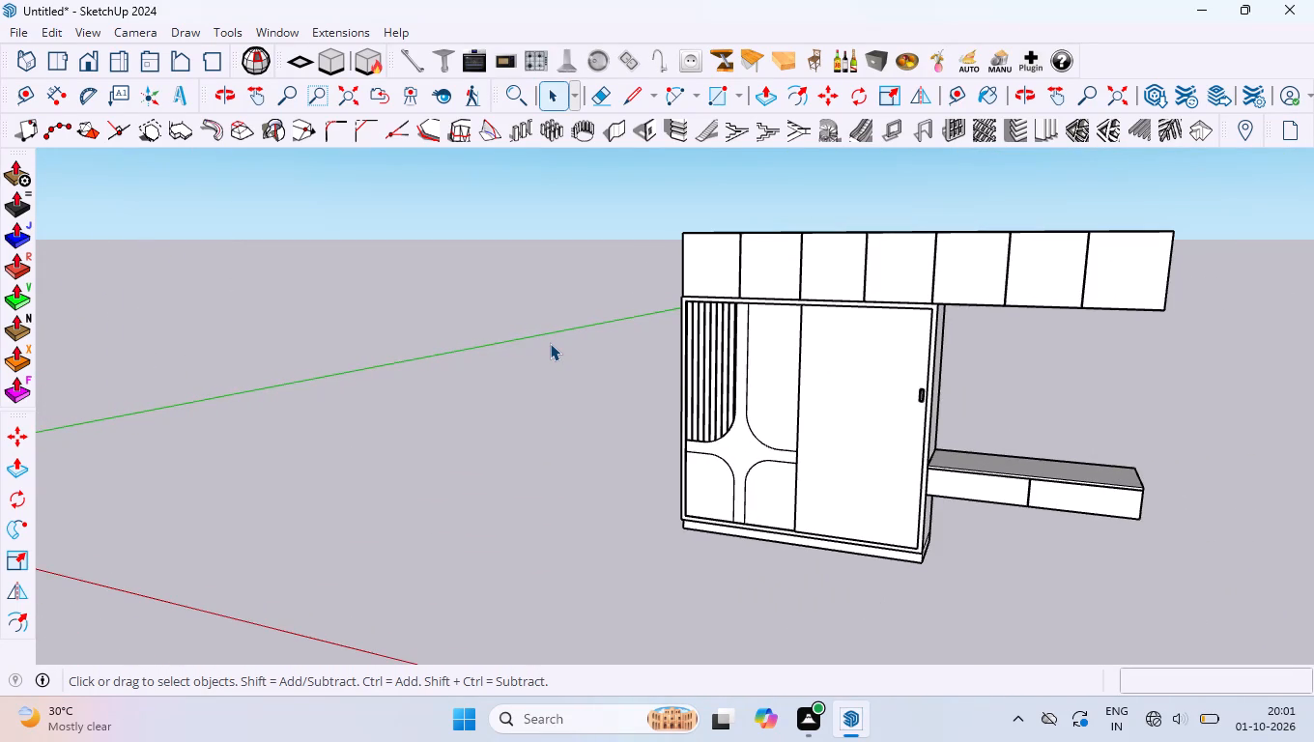
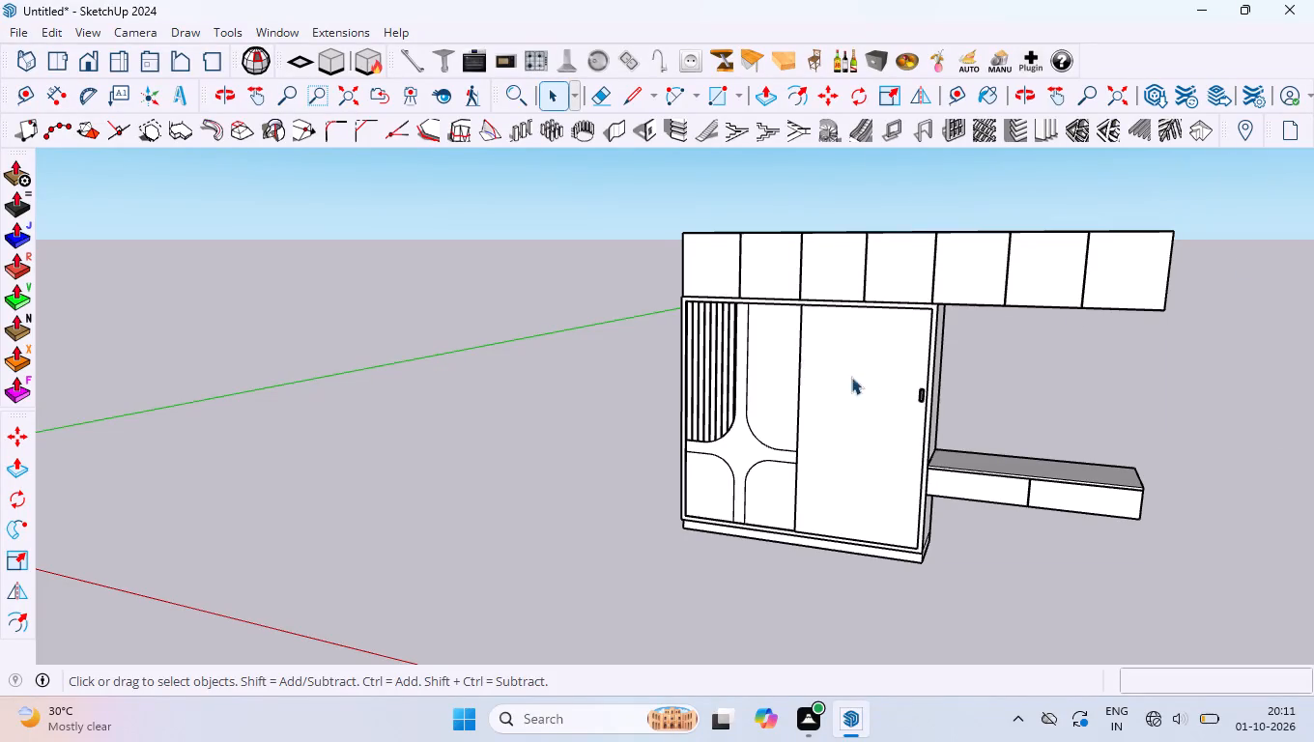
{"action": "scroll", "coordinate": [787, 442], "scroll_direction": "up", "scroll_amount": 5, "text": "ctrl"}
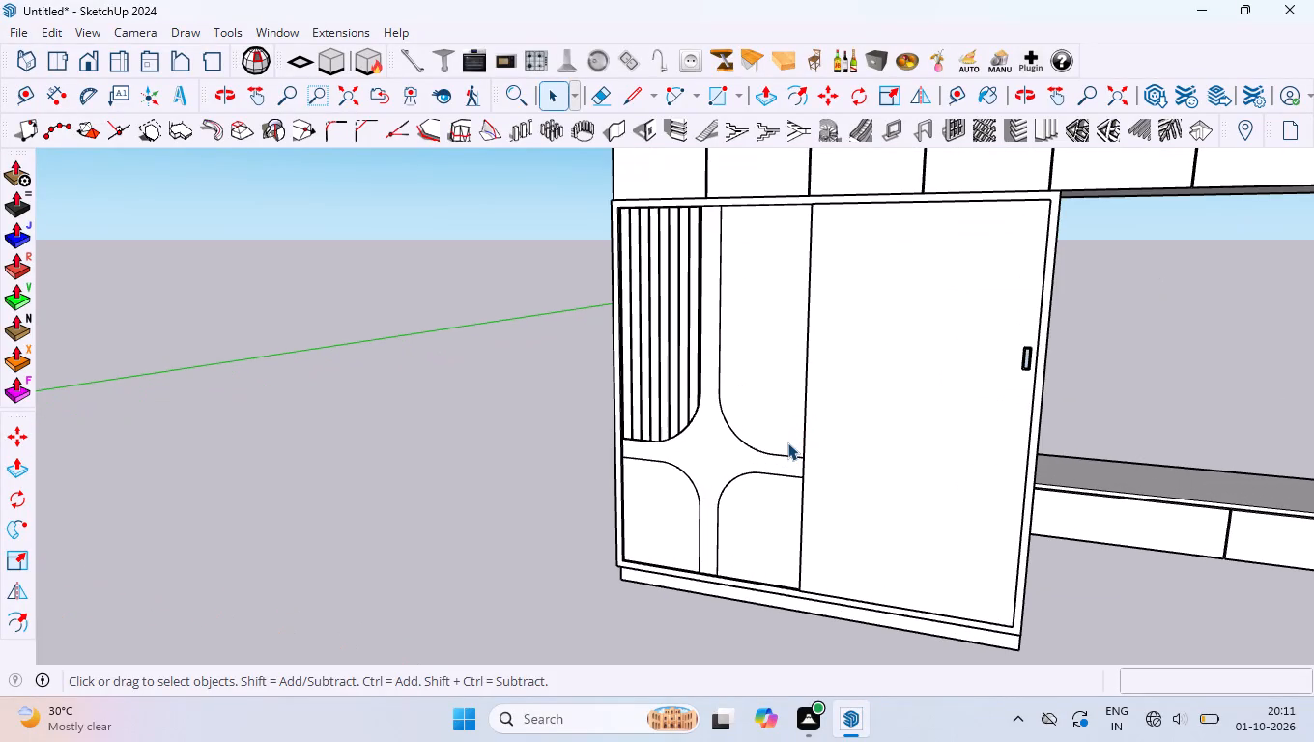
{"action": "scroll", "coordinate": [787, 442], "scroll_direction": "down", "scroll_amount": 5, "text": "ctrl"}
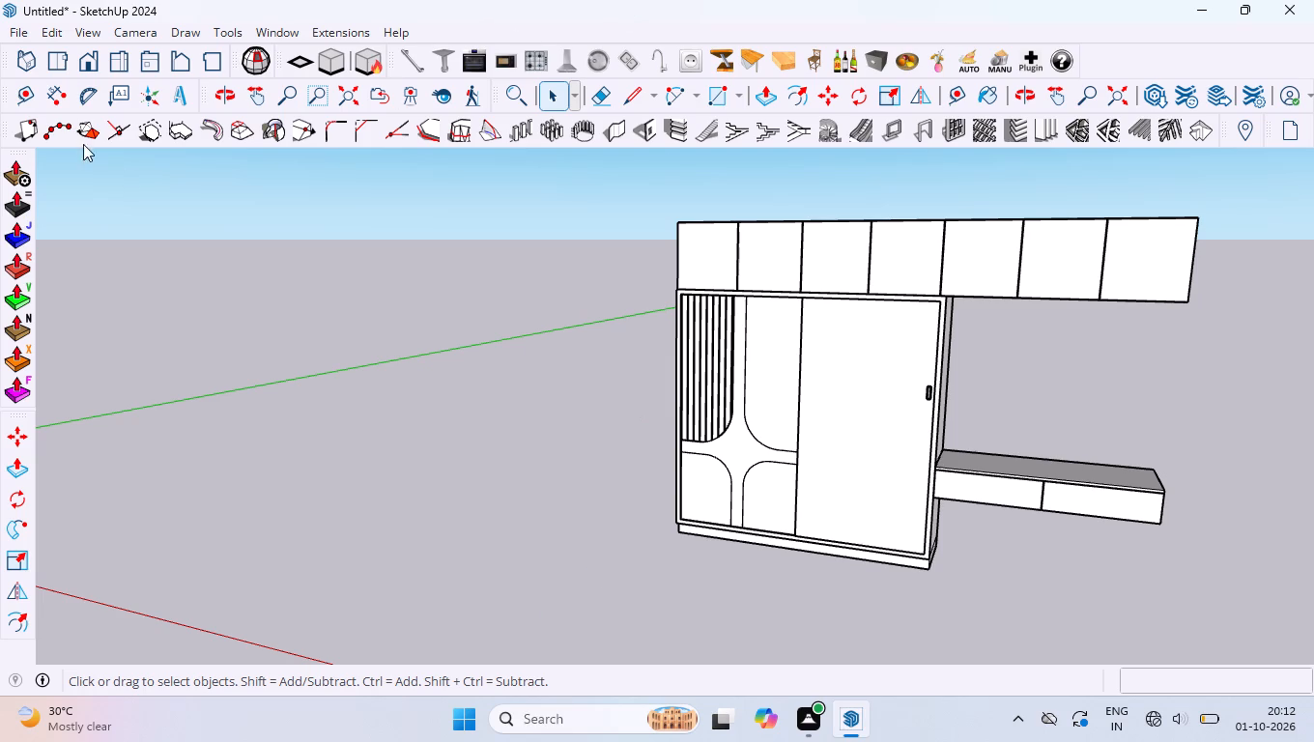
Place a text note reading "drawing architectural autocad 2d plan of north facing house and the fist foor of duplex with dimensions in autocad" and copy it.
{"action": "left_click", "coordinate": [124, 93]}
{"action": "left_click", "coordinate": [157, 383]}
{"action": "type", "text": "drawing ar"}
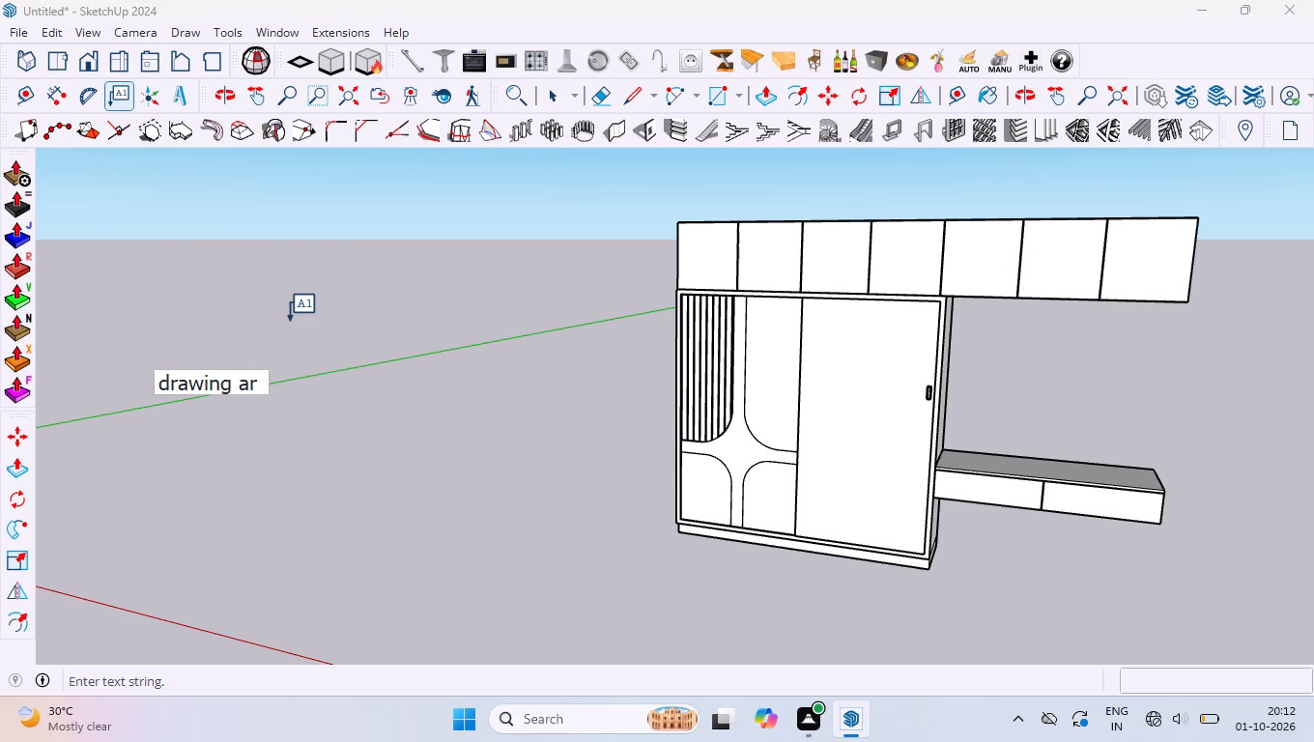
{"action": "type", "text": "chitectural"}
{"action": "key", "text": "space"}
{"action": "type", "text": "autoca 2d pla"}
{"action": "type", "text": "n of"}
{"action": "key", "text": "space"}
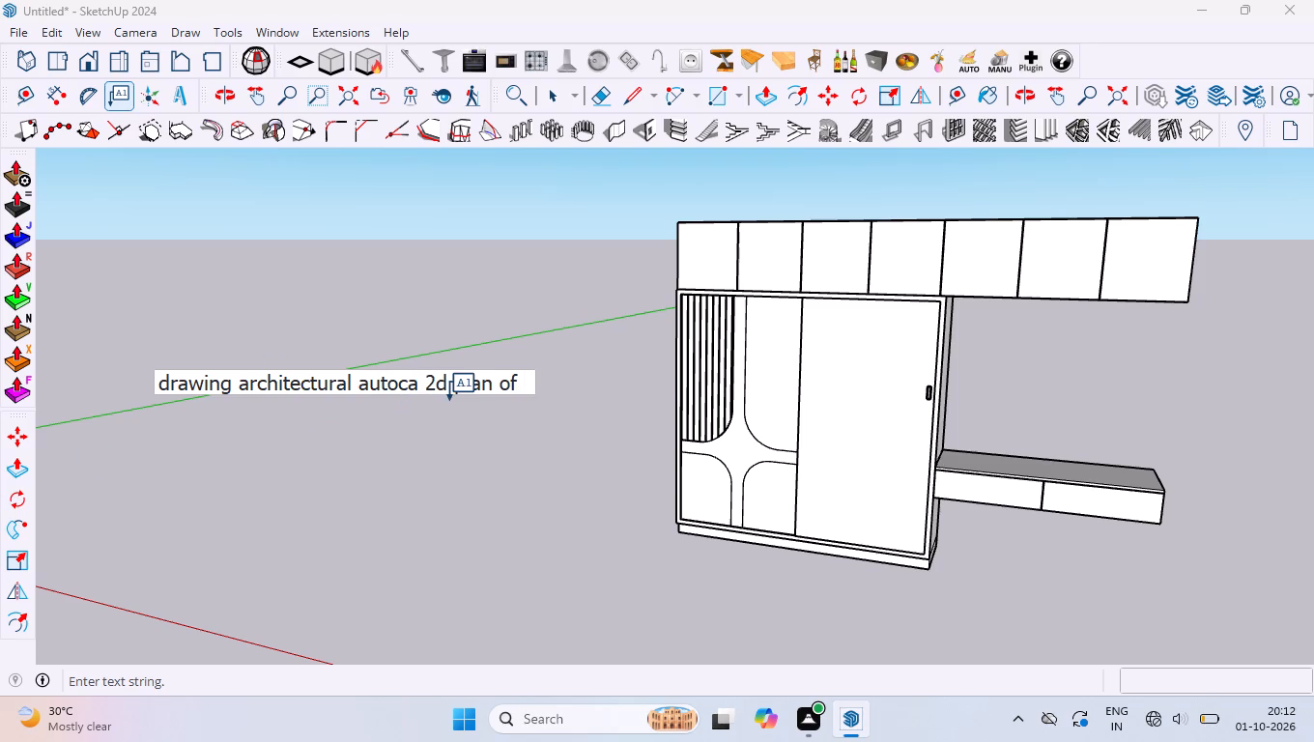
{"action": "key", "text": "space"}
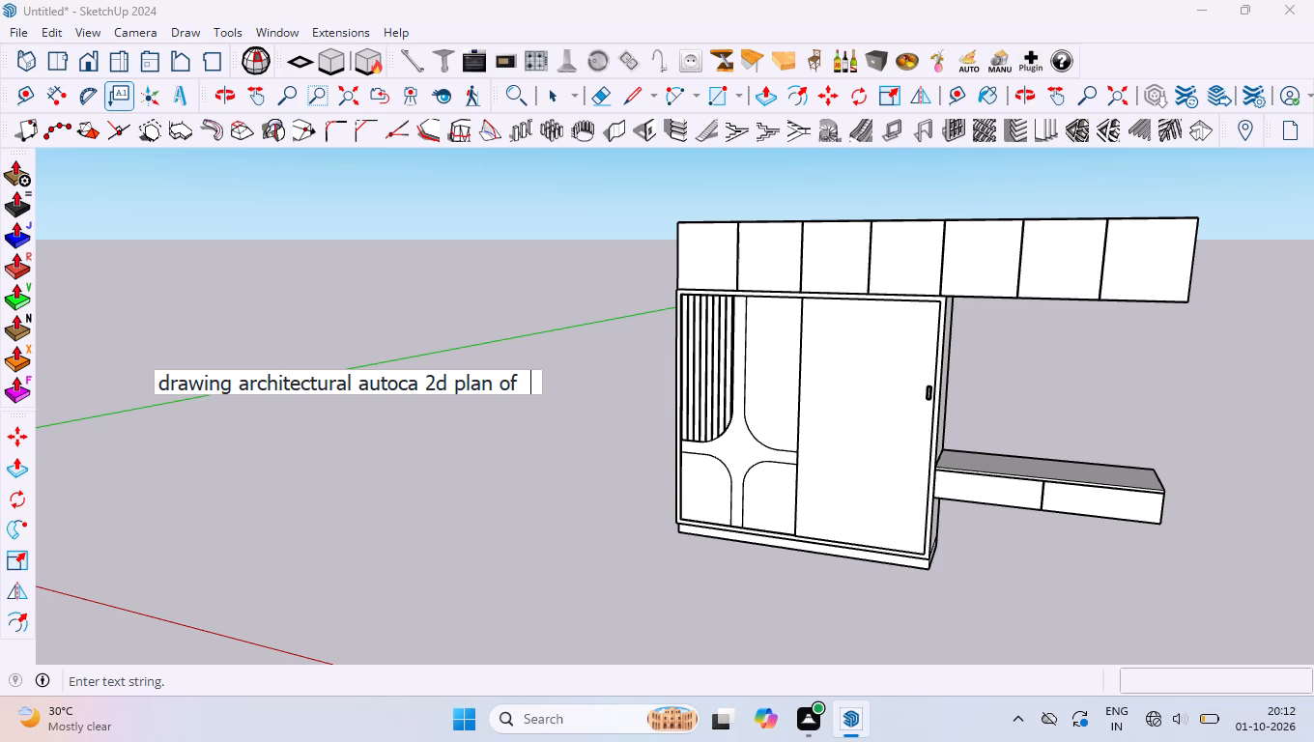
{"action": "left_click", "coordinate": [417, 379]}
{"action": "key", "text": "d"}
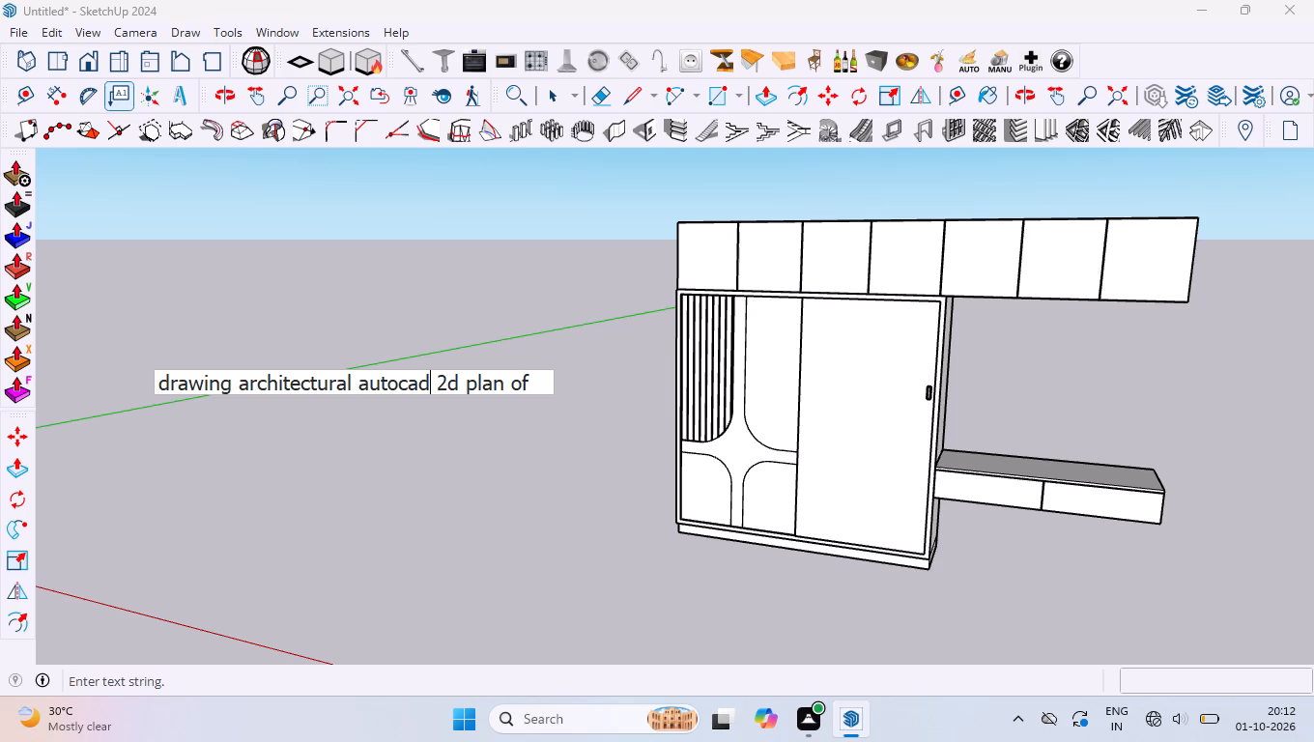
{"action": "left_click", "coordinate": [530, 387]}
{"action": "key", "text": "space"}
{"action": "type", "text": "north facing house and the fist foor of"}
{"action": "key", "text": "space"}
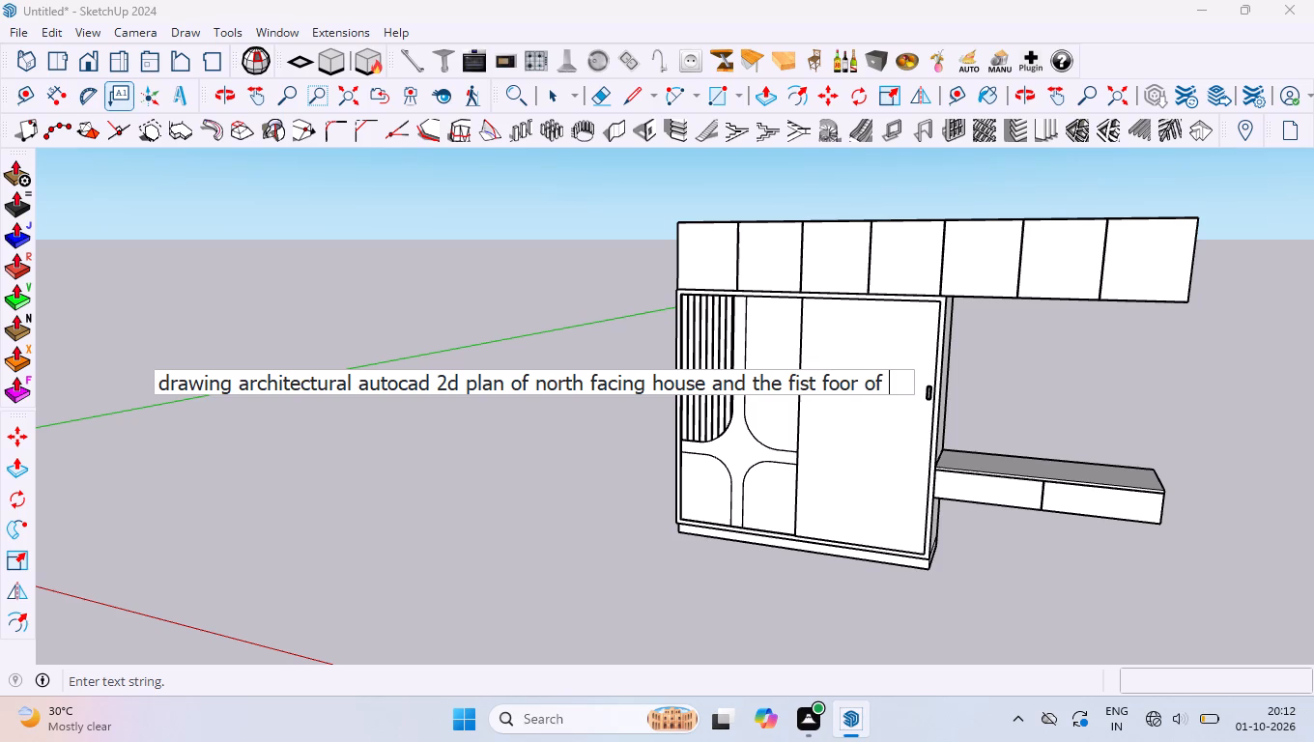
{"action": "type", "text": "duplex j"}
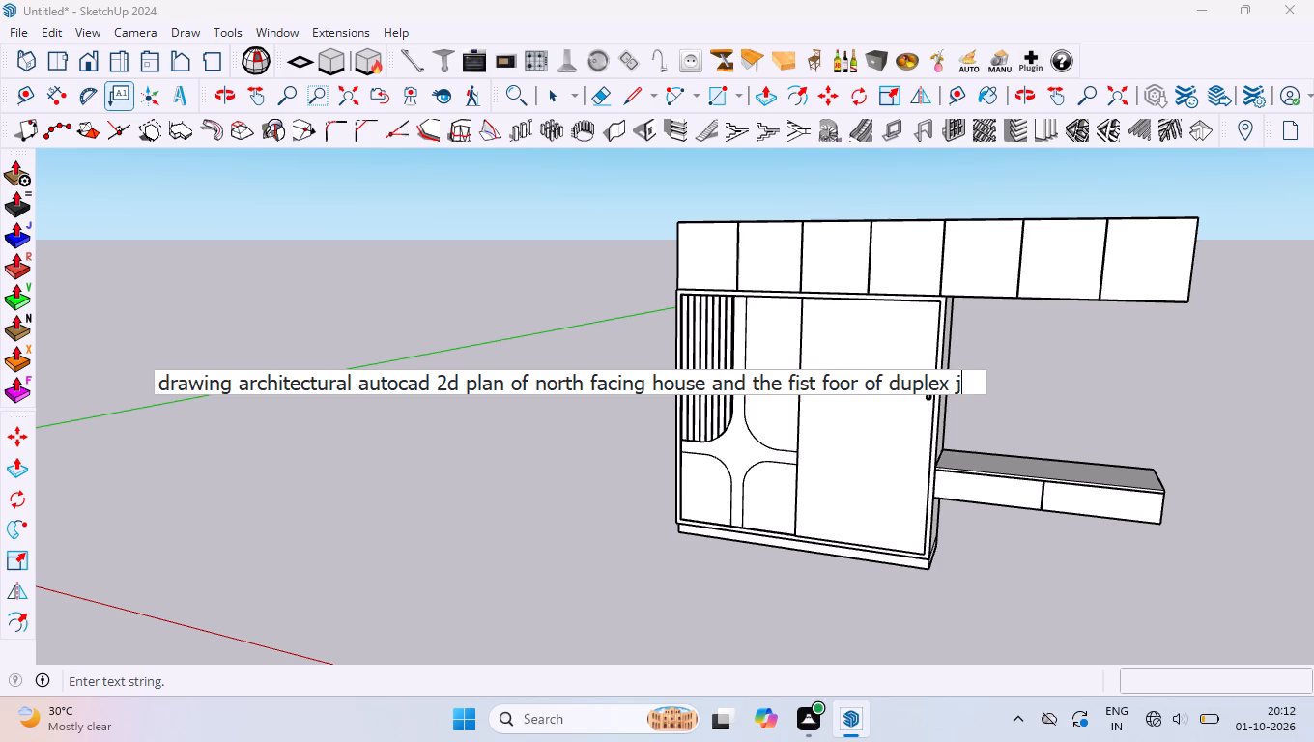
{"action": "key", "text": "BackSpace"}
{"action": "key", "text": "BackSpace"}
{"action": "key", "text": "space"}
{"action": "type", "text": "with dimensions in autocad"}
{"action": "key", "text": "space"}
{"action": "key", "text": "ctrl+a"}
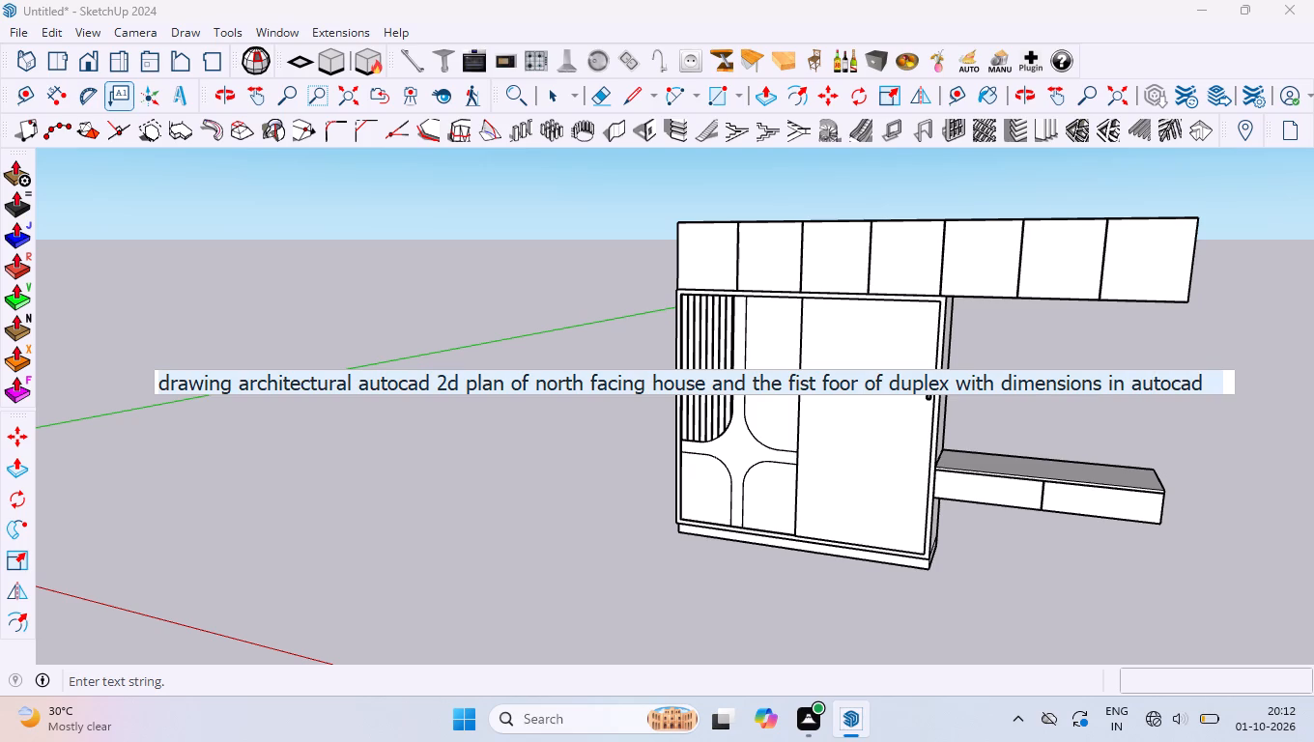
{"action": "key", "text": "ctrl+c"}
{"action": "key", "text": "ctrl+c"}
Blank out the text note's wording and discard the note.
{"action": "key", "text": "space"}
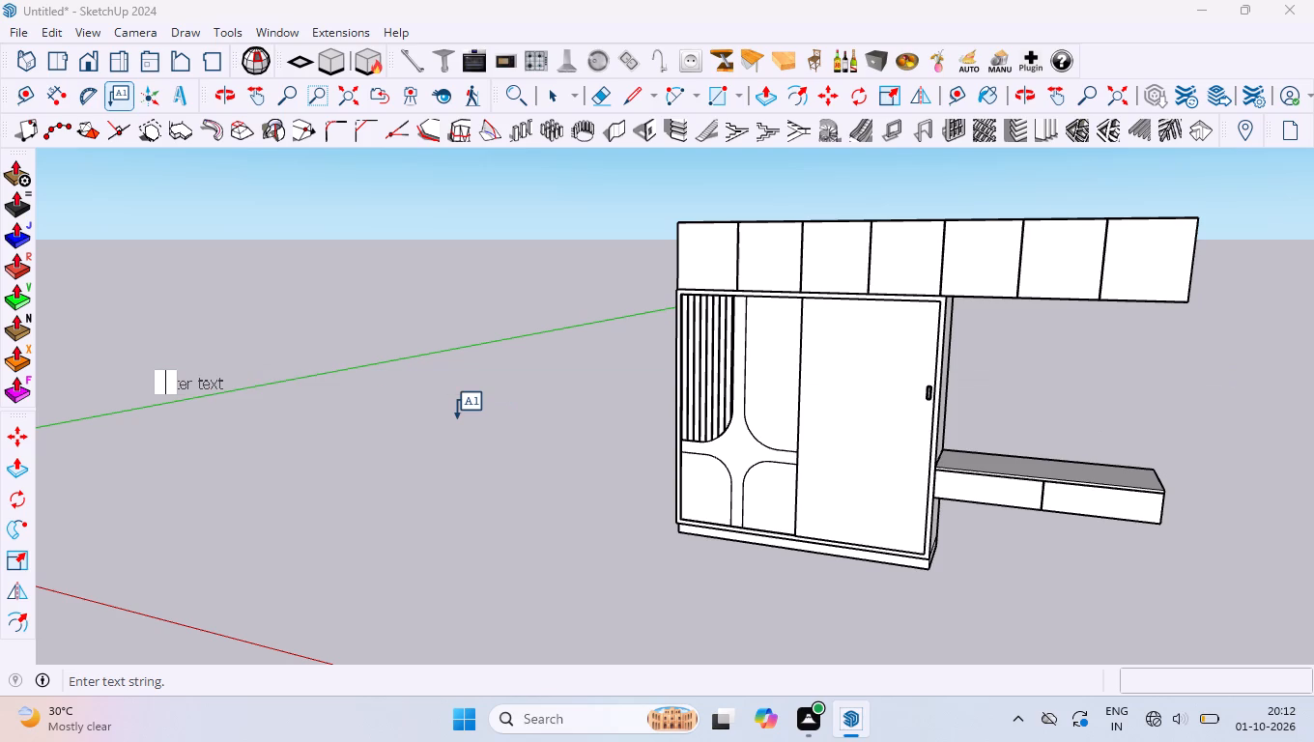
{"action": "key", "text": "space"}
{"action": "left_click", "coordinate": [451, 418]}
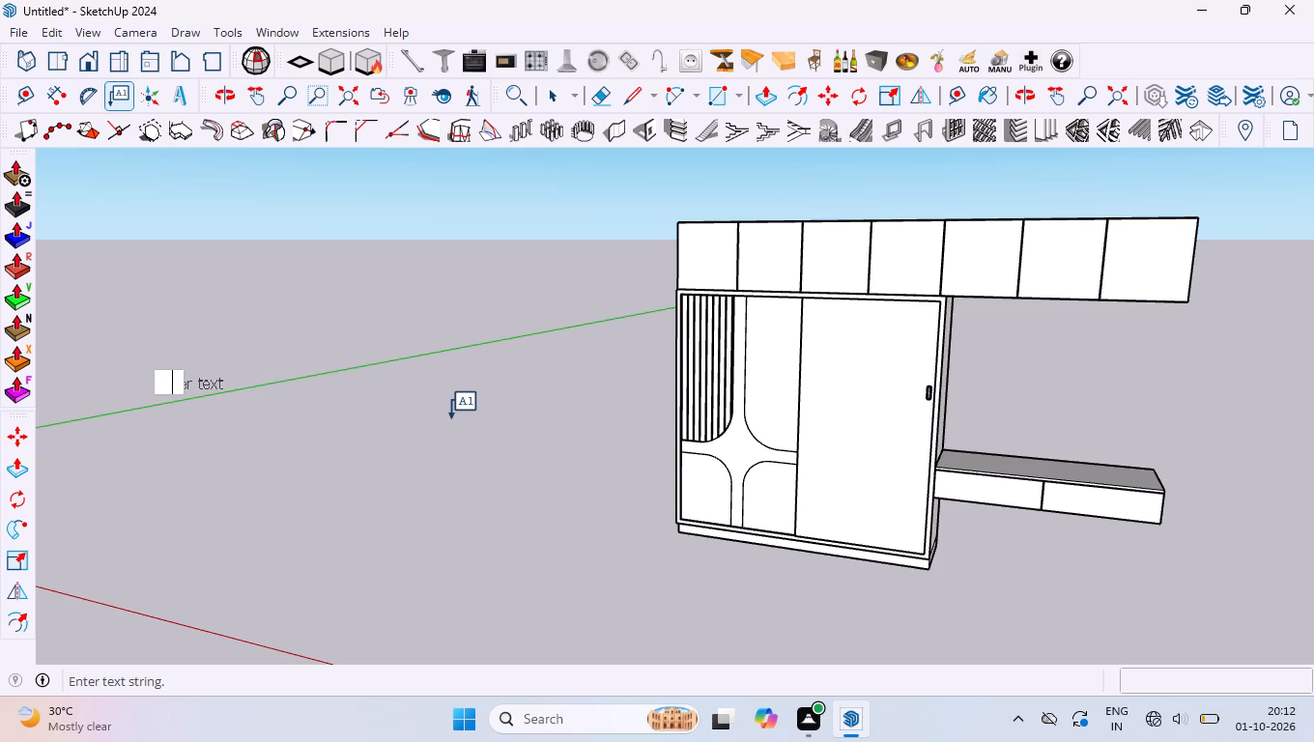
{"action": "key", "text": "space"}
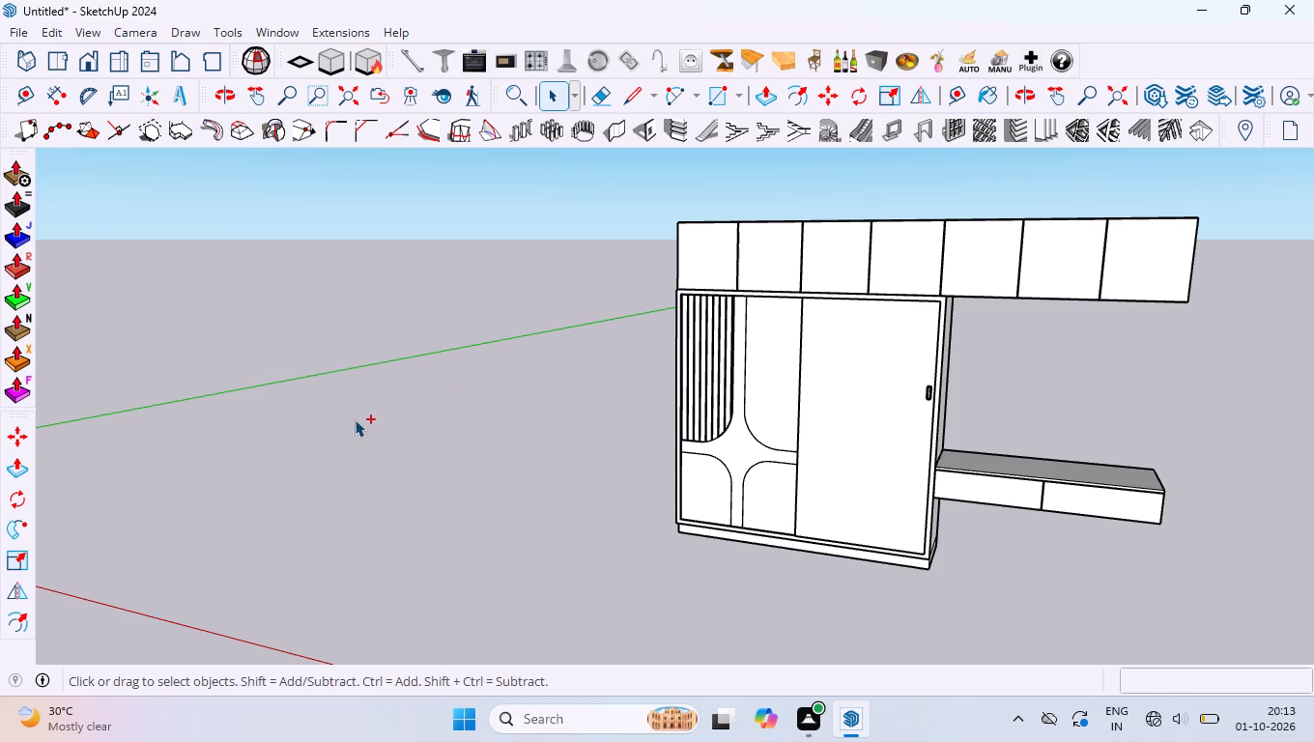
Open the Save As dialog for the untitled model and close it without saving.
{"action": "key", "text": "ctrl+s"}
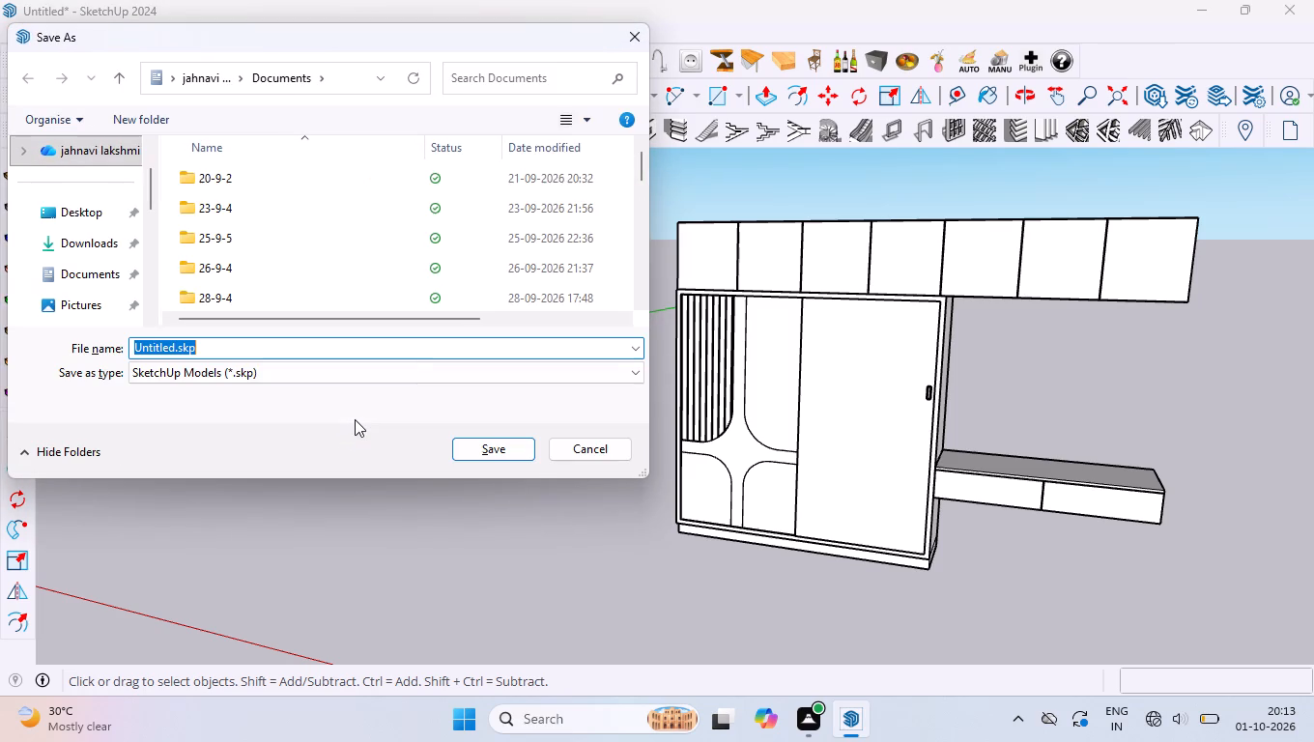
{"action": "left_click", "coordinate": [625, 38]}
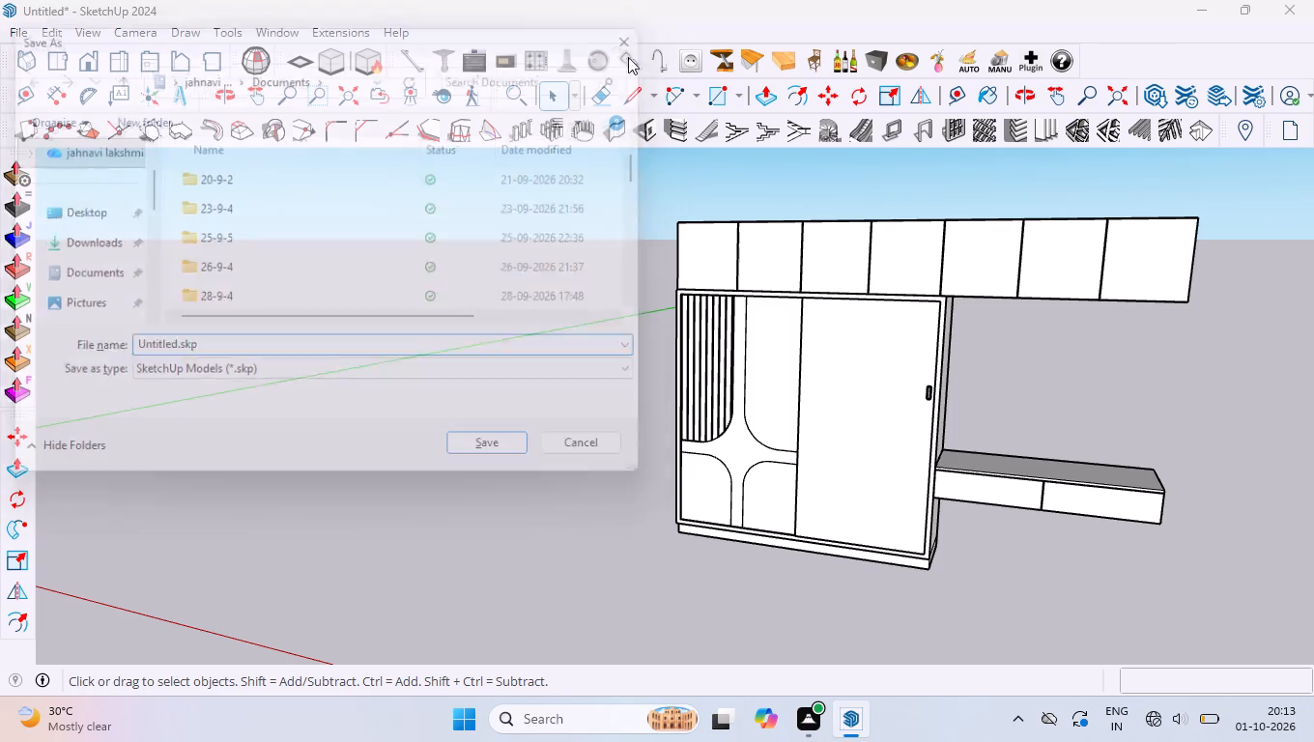
Select the entire unit, including the wardrobe, the overhead cabinets and the low drawer unit, and copy it.
{"action": "left_click", "coordinate": [622, 175]}
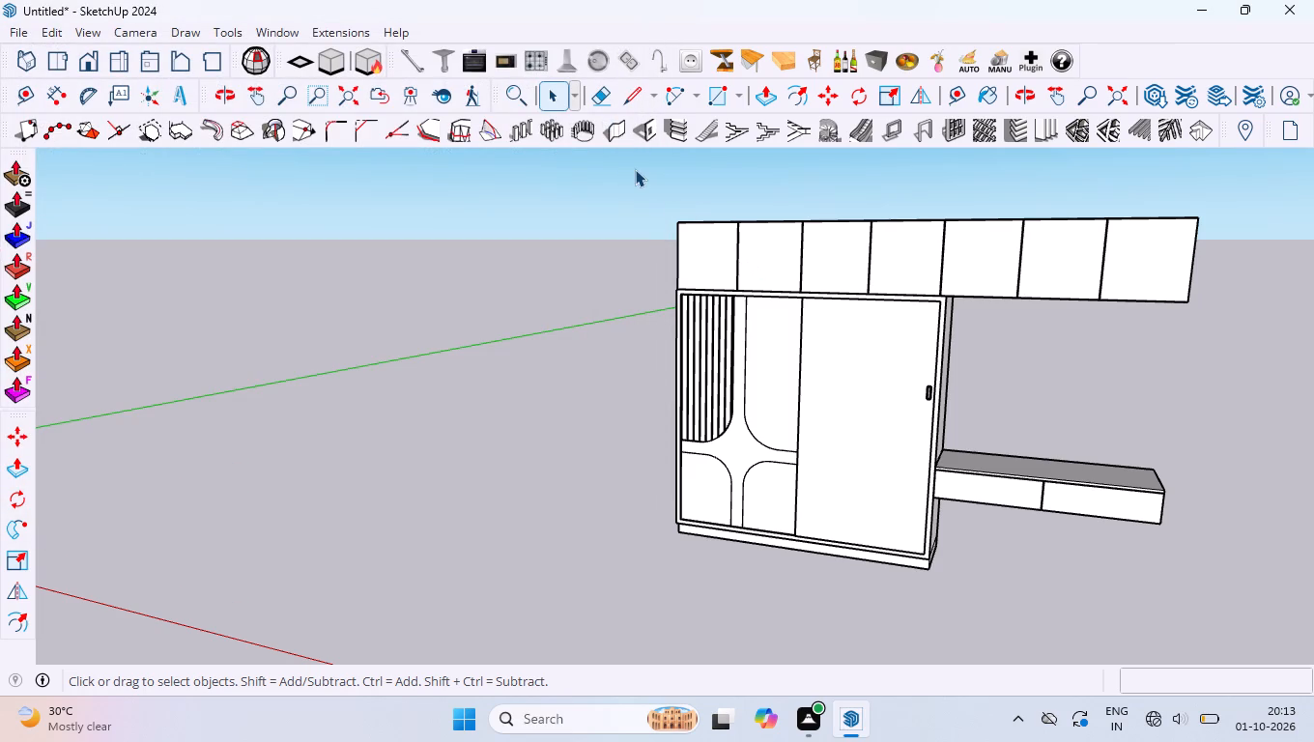
{"action": "left_click", "coordinate": [635, 169]}
{"action": "left_click_drag", "start_coordinate": [635, 169], "coordinate": [764, 294]}
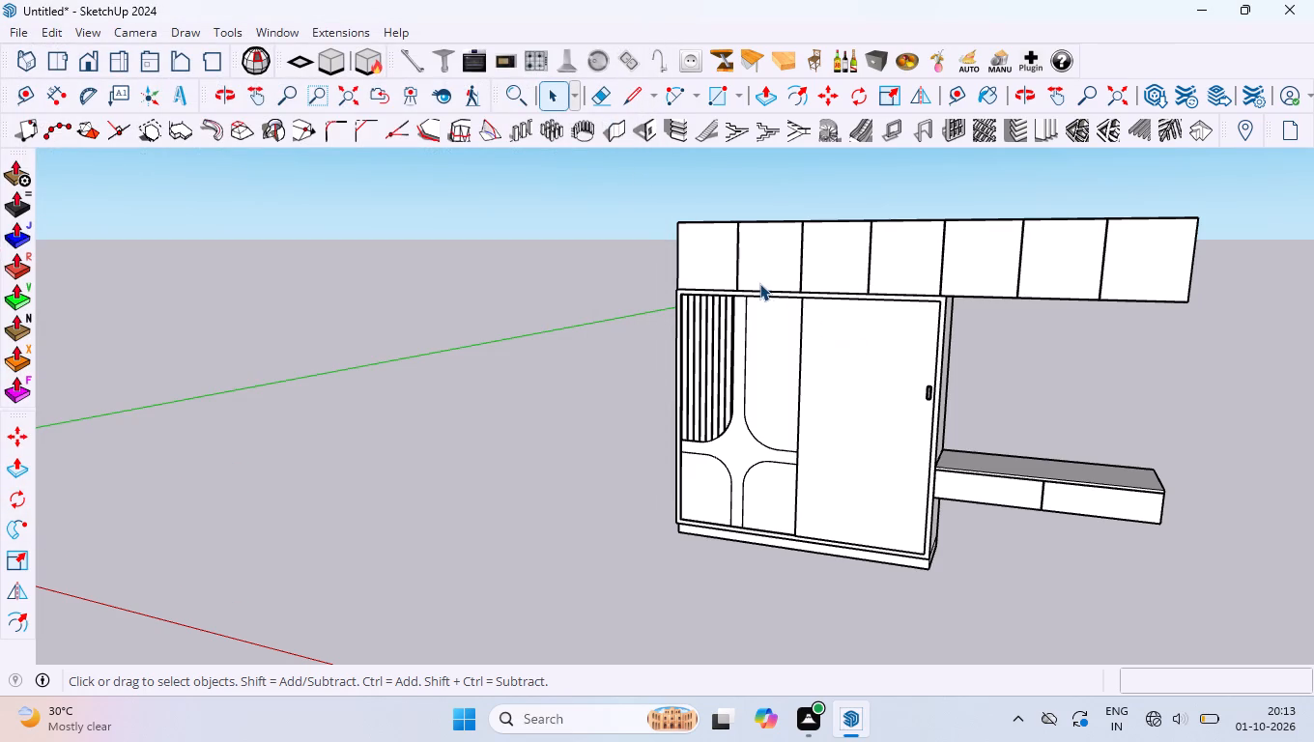
{"action": "triple_click", "coordinate": [759, 283]}
{"action": "left_click", "coordinate": [604, 268]}
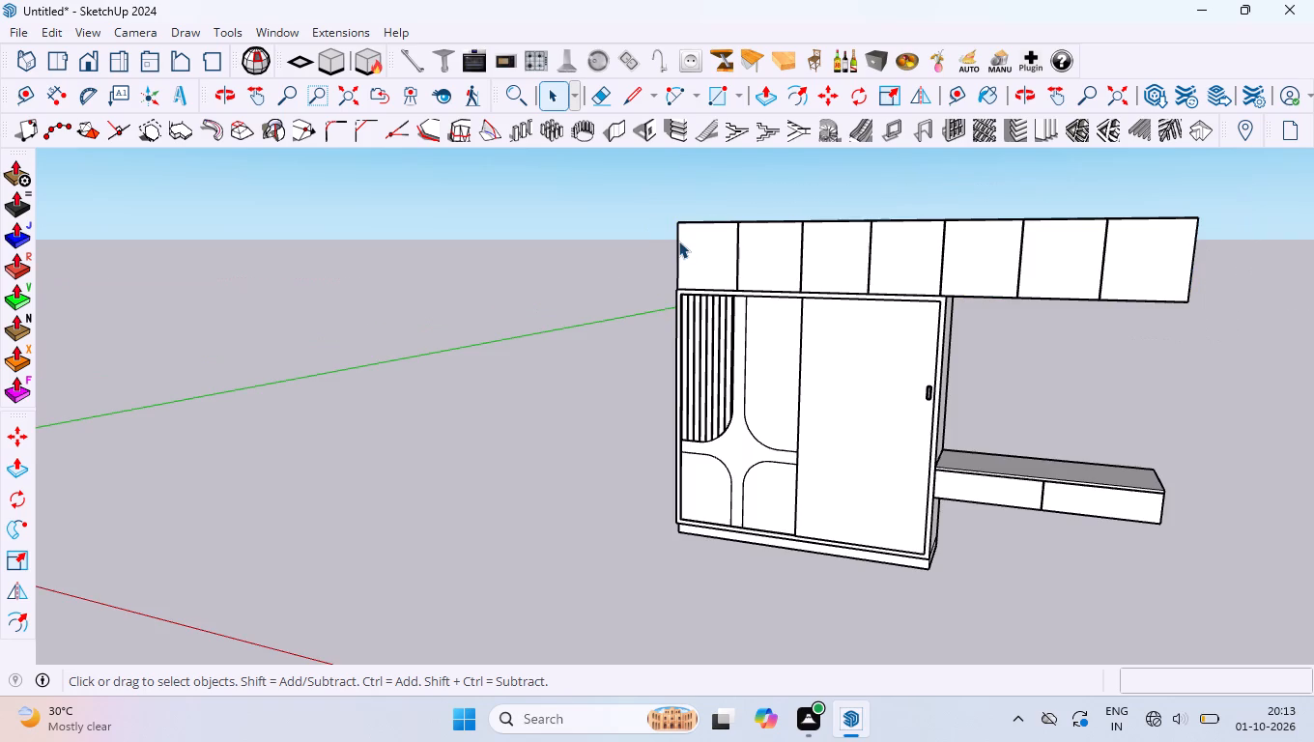
{"action": "left_click", "coordinate": [682, 244]}
{"action": "left_click", "coordinate": [734, 316], "text": "ctrl"}
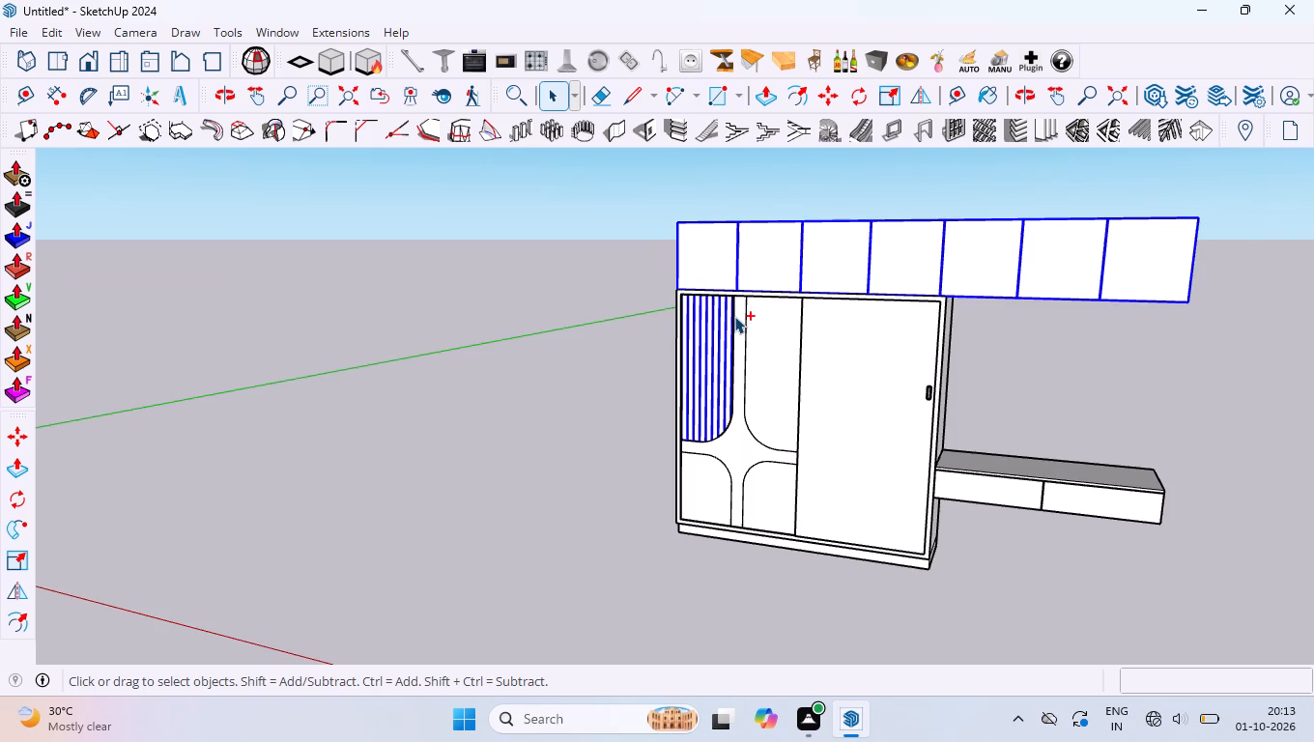
{"action": "left_click", "coordinate": [607, 223]}
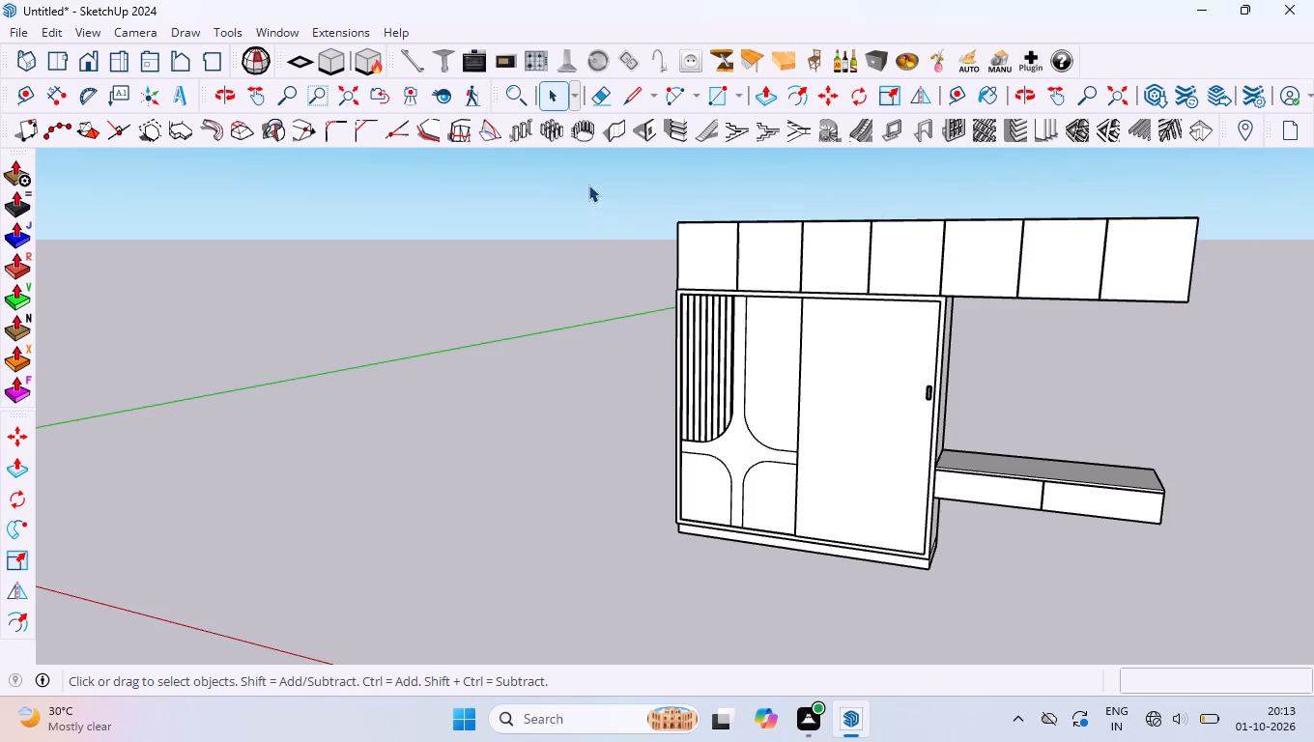
{"action": "left_click", "coordinate": [587, 179]}
{"action": "left_click_drag", "start_coordinate": [587, 179], "coordinate": [646, 195]}
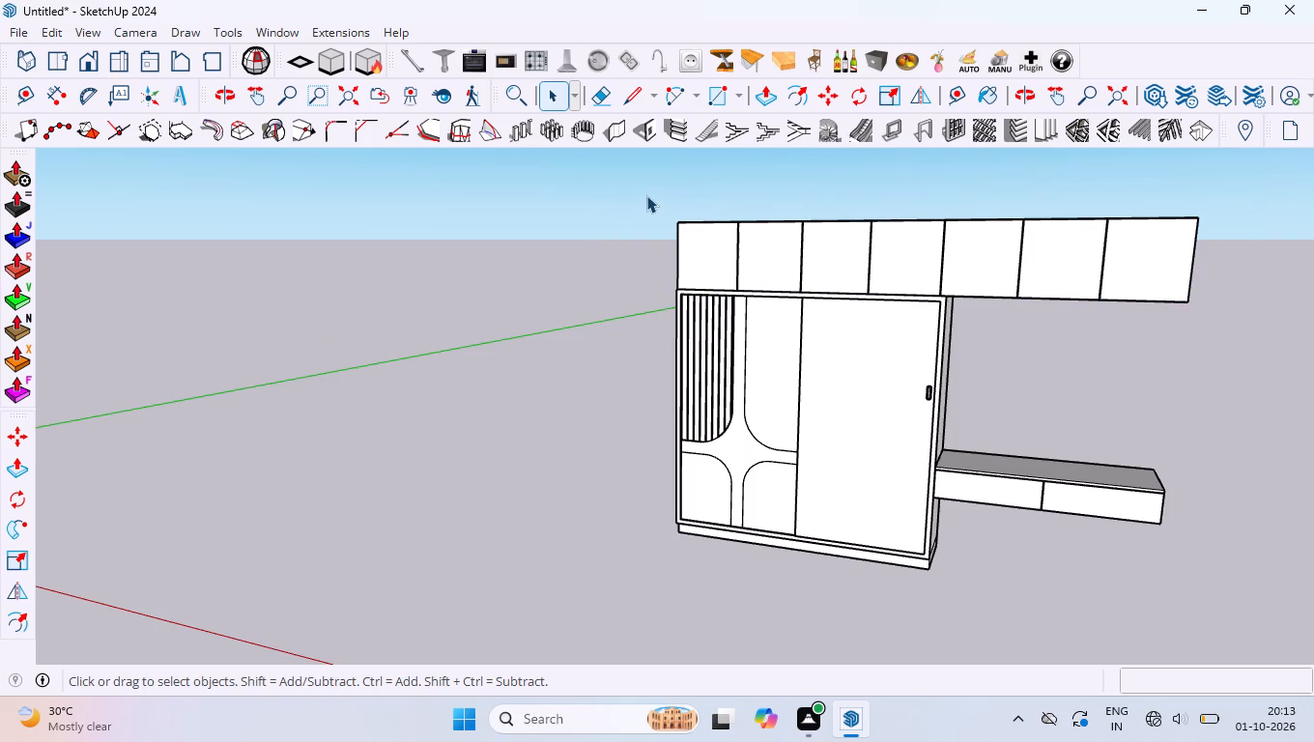
{"action": "left_click", "coordinate": [646, 195]}
{"action": "left_click_drag", "start_coordinate": [646, 195], "coordinate": [728, 229]}
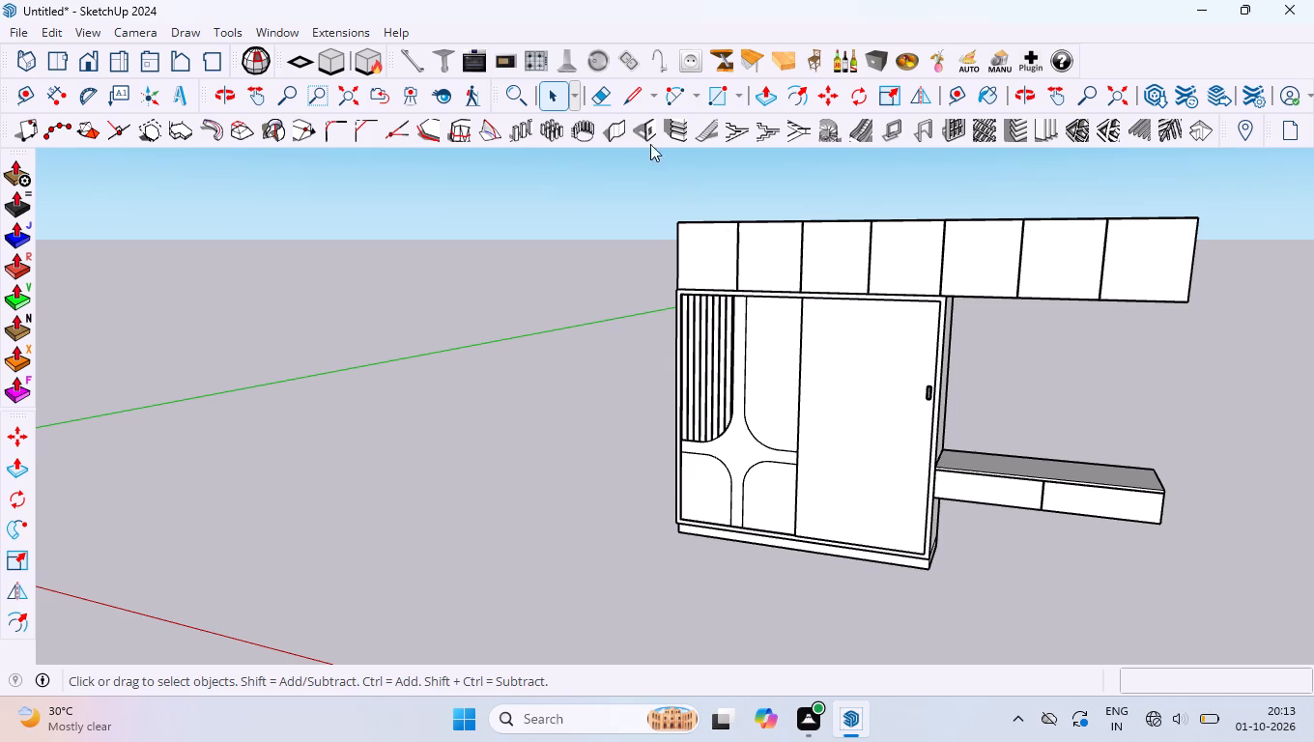
{"action": "left_click", "coordinate": [655, 160]}
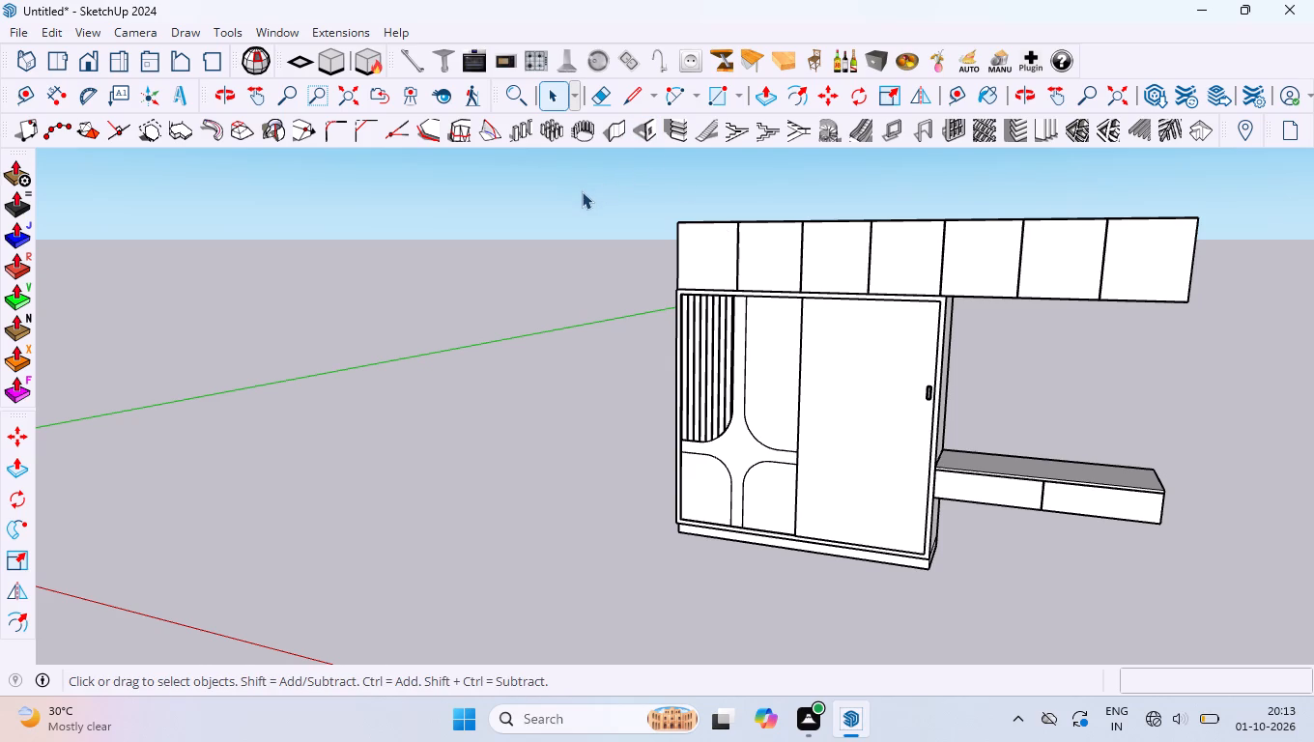
{"action": "double_click", "coordinate": [576, 179]}
{"action": "left_click_drag", "start_coordinate": [576, 179], "coordinate": [726, 284]}
{"action": "left_click_drag", "start_coordinate": [726, 284], "coordinate": [642, 185]}
{"action": "left_click", "coordinate": [642, 185]}
{"action": "left_click_drag", "start_coordinate": [642, 185], "coordinate": [785, 273]}
{"action": "left_click_drag", "start_coordinate": [785, 273], "coordinate": [1040, 357]}
{"action": "left_click", "coordinate": [1177, 556]}
{"action": "left_click_drag", "start_coordinate": [1177, 556], "coordinate": [938, 418]}
{"action": "left_click_drag", "start_coordinate": [938, 418], "coordinate": [1080, 597]}
{"action": "left_click_drag", "start_coordinate": [639, 192], "coordinate": [953, 446]}
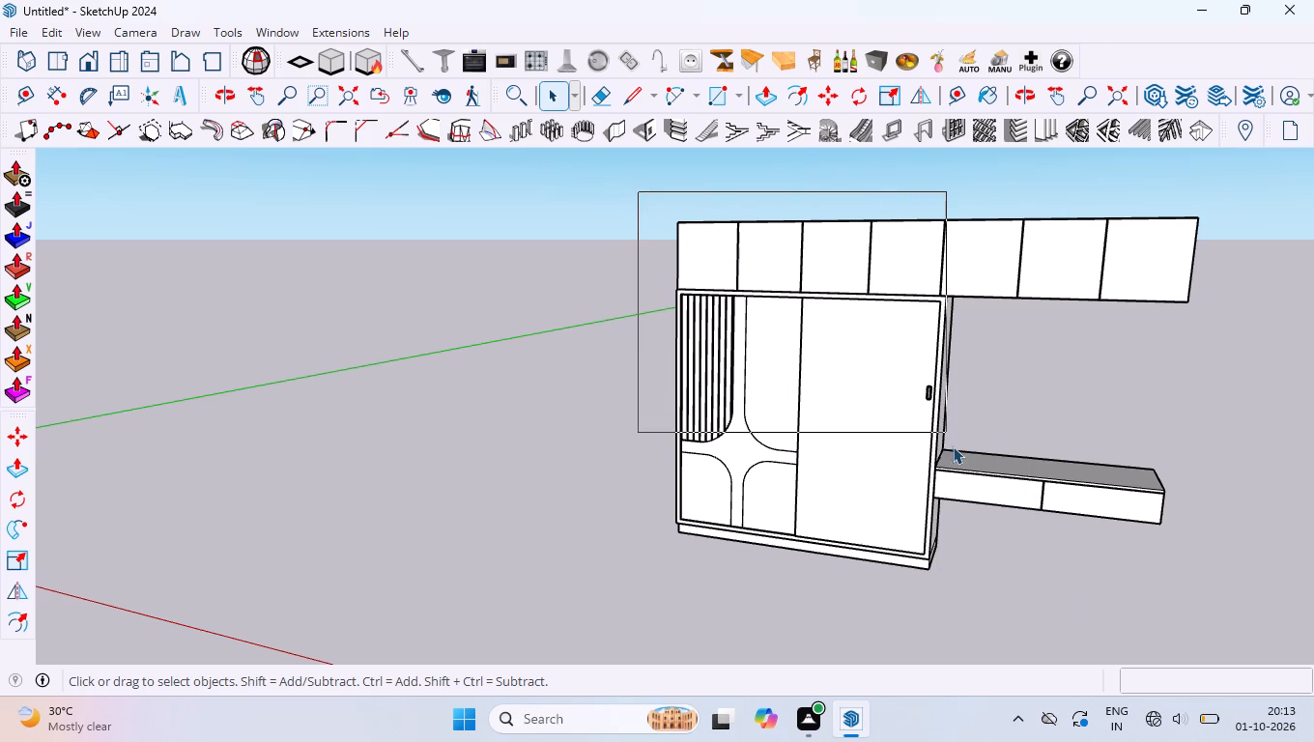
{"action": "left_click_drag", "start_coordinate": [953, 446], "coordinate": [1301, 614]}
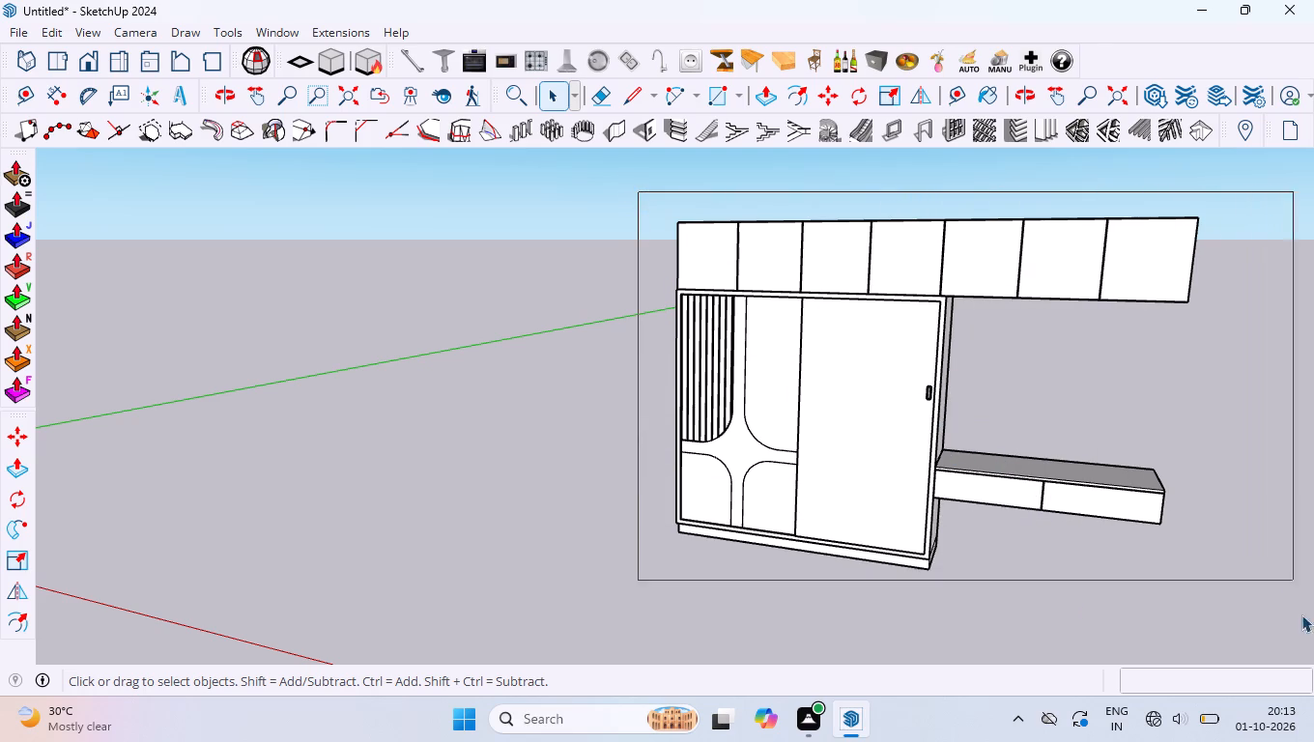
{"action": "left_click_drag", "start_coordinate": [1301, 614], "coordinate": [1224, 601]}
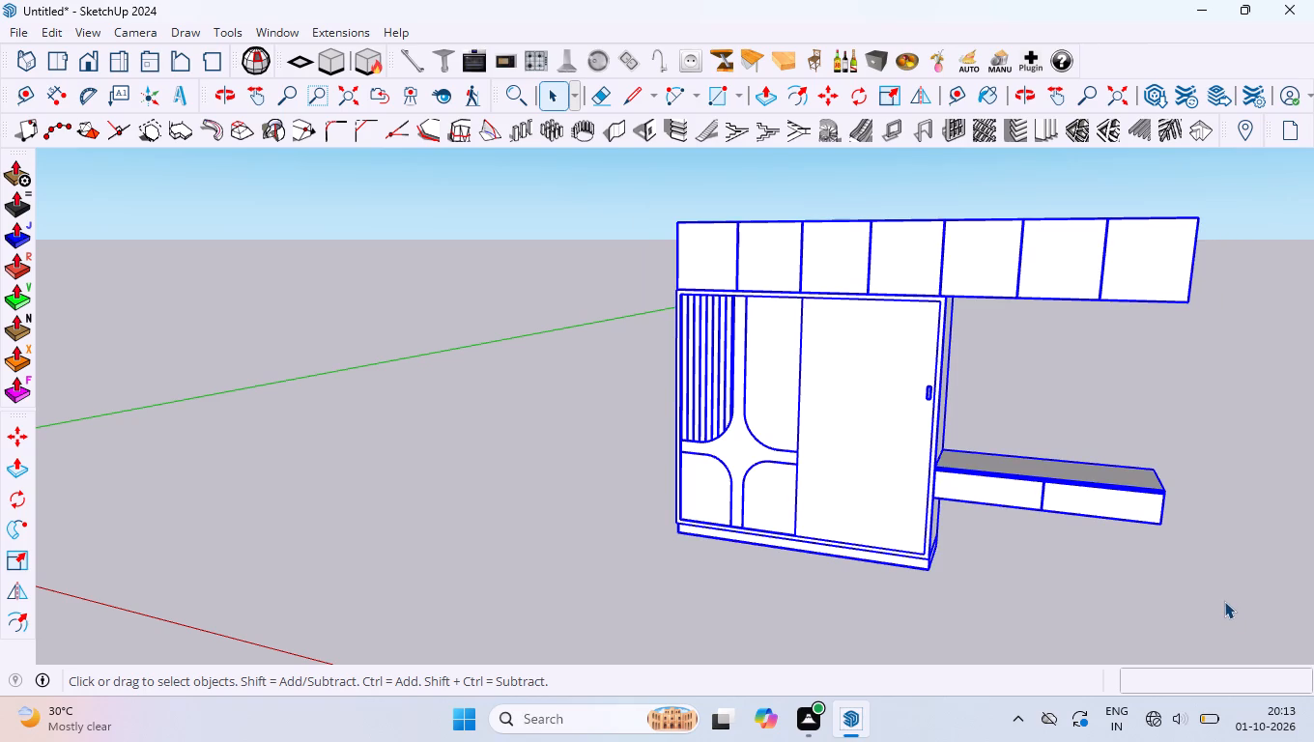
{"action": "key", "text": "ctrl+c"}
Open the recent model 28-9-5.skp, discarding the unsaved changes to the untitled model.
{"action": "left_click", "coordinate": [6, 31]}
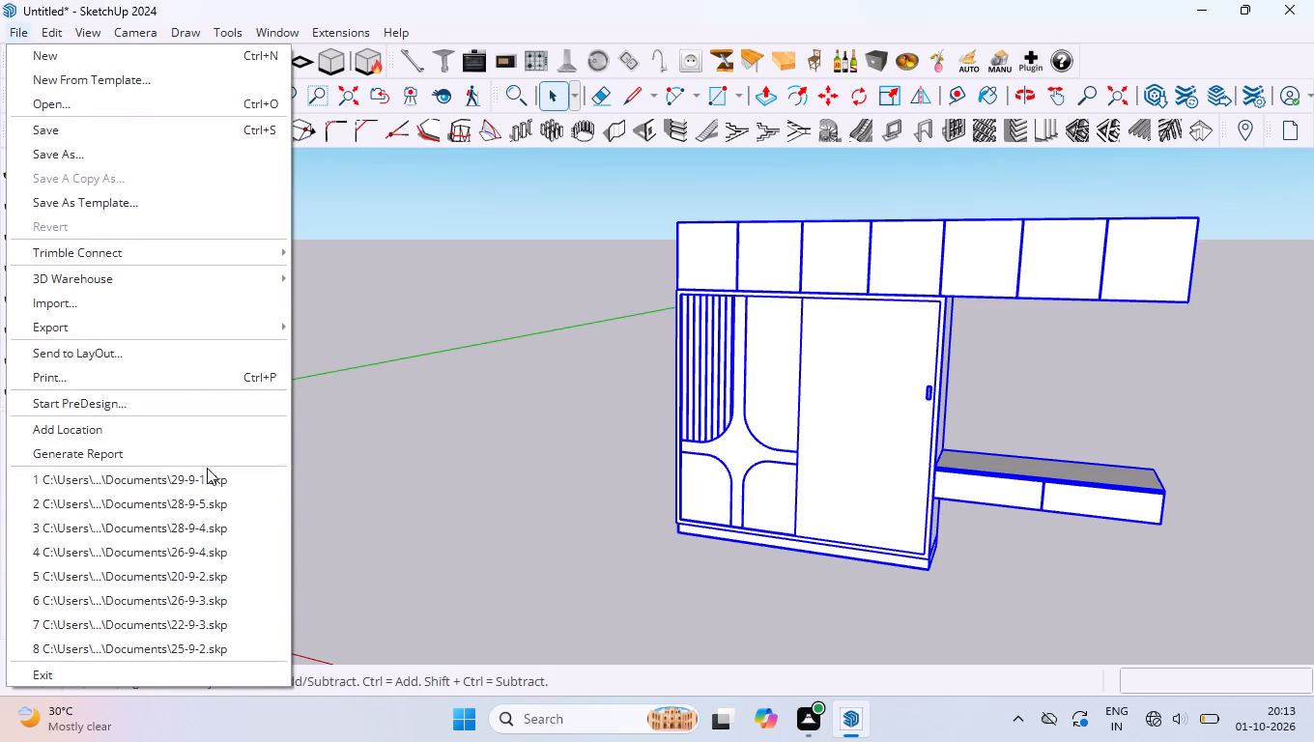
{"action": "left_click", "coordinate": [203, 492]}
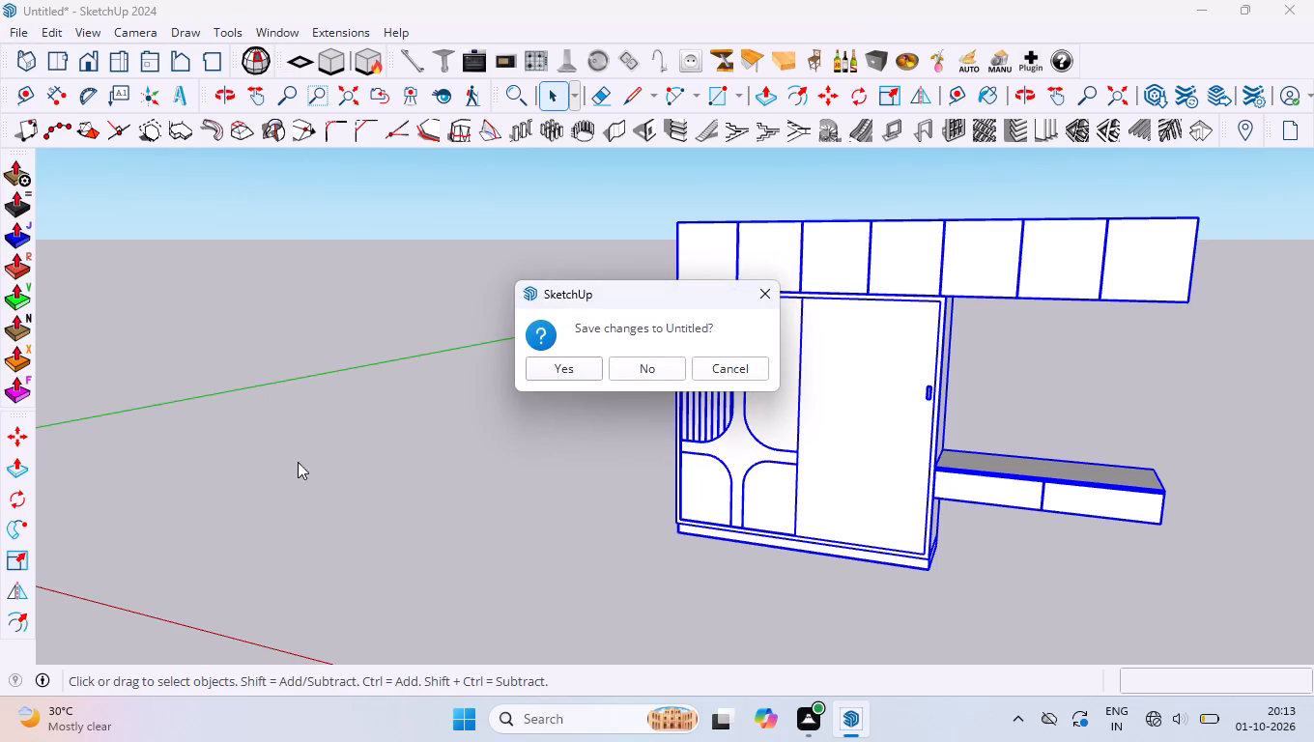
{"action": "left_click", "coordinate": [654, 359]}
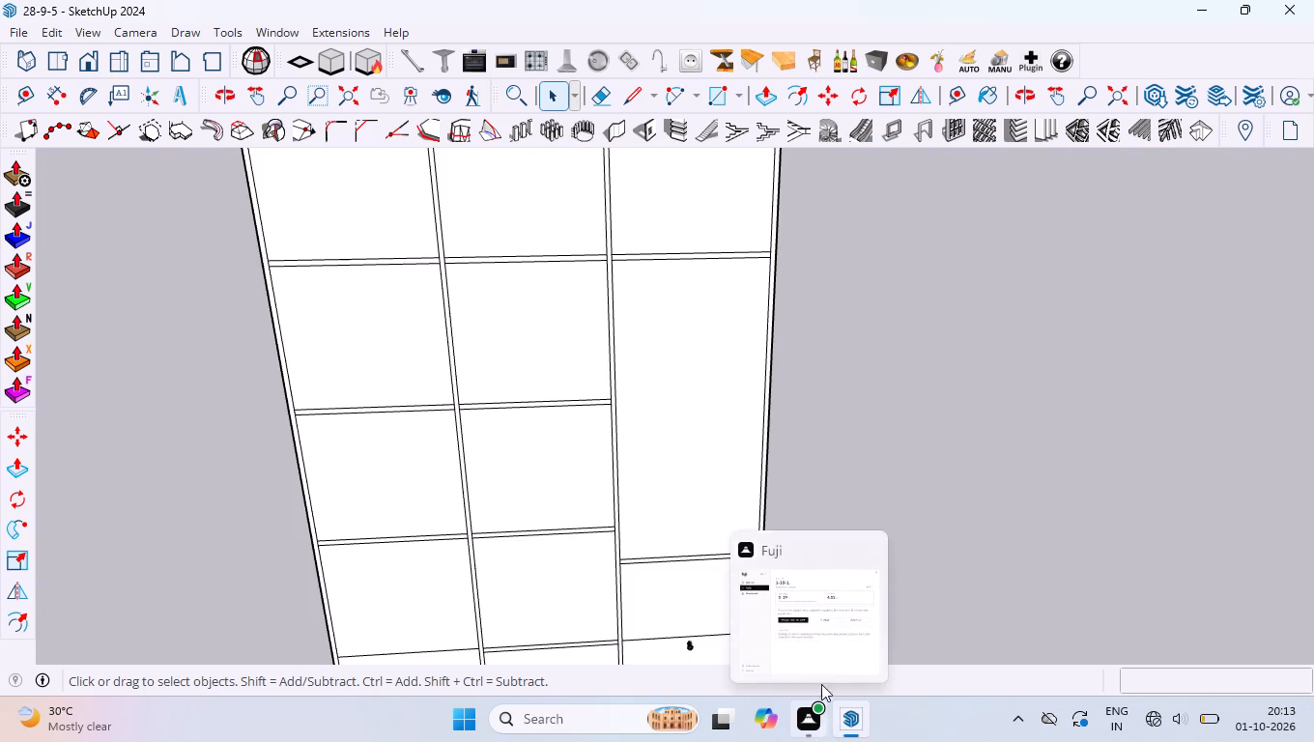
{"action": "scroll", "coordinate": [456, 393], "scroll_direction": "down", "scroll_amount": 5, "text": "ctrl"}
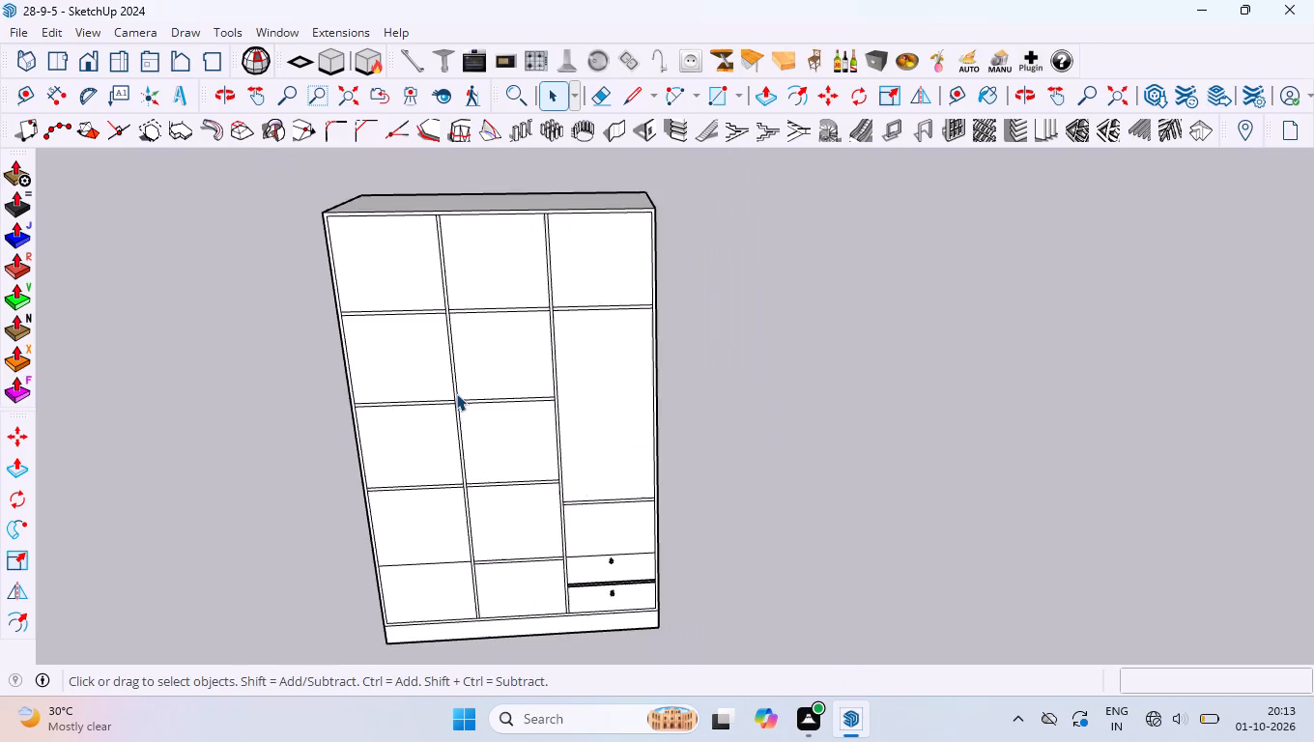
Unhide all hidden objects in the 28-9-5 model.
{"action": "scroll", "coordinate": [456, 393], "scroll_direction": "down", "scroll_amount": 15, "text": "ctrl"}
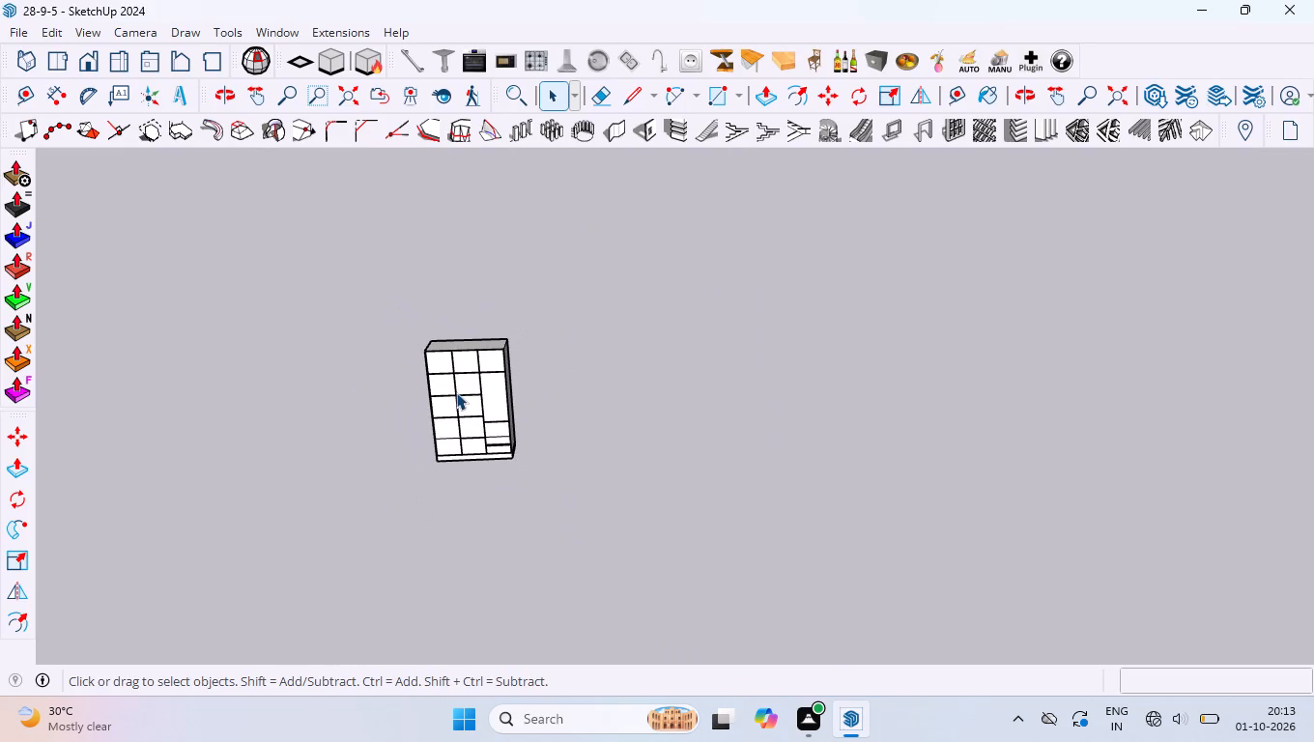
{"action": "left_click", "coordinate": [49, 30]}
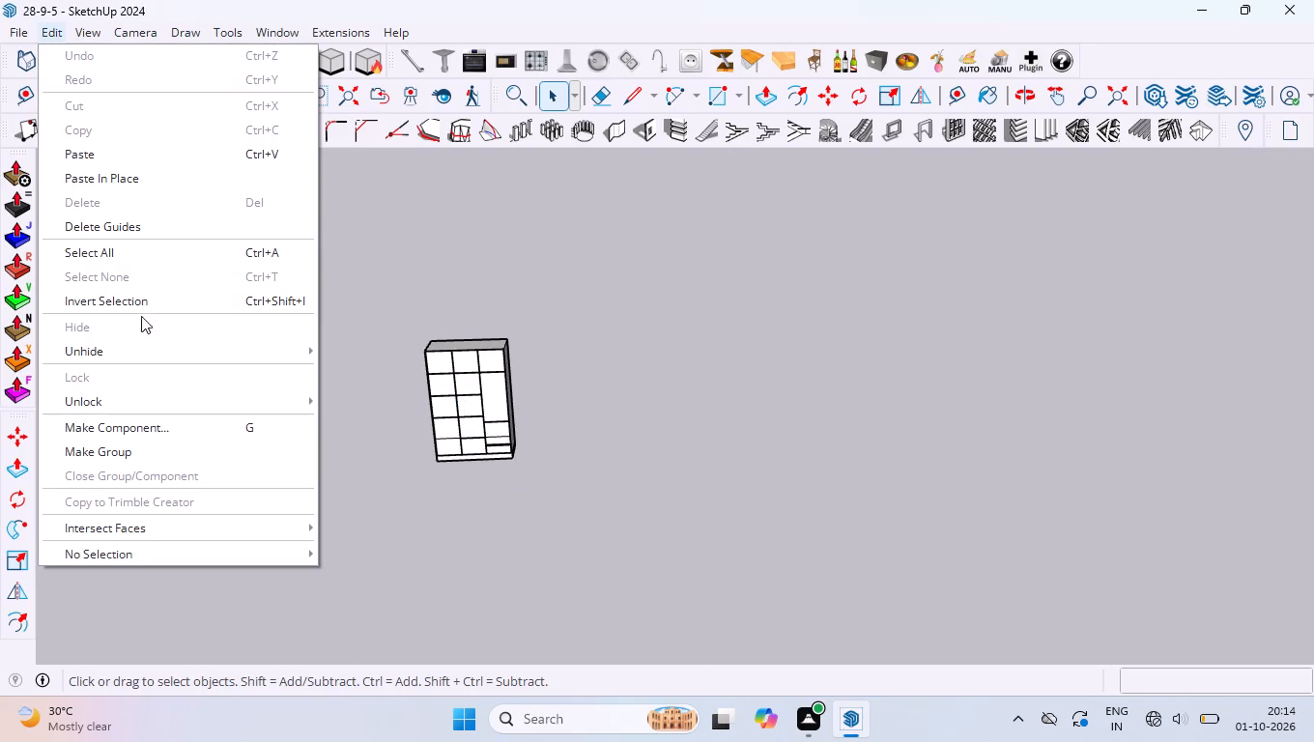
{"action": "left_click", "coordinate": [128, 355]}
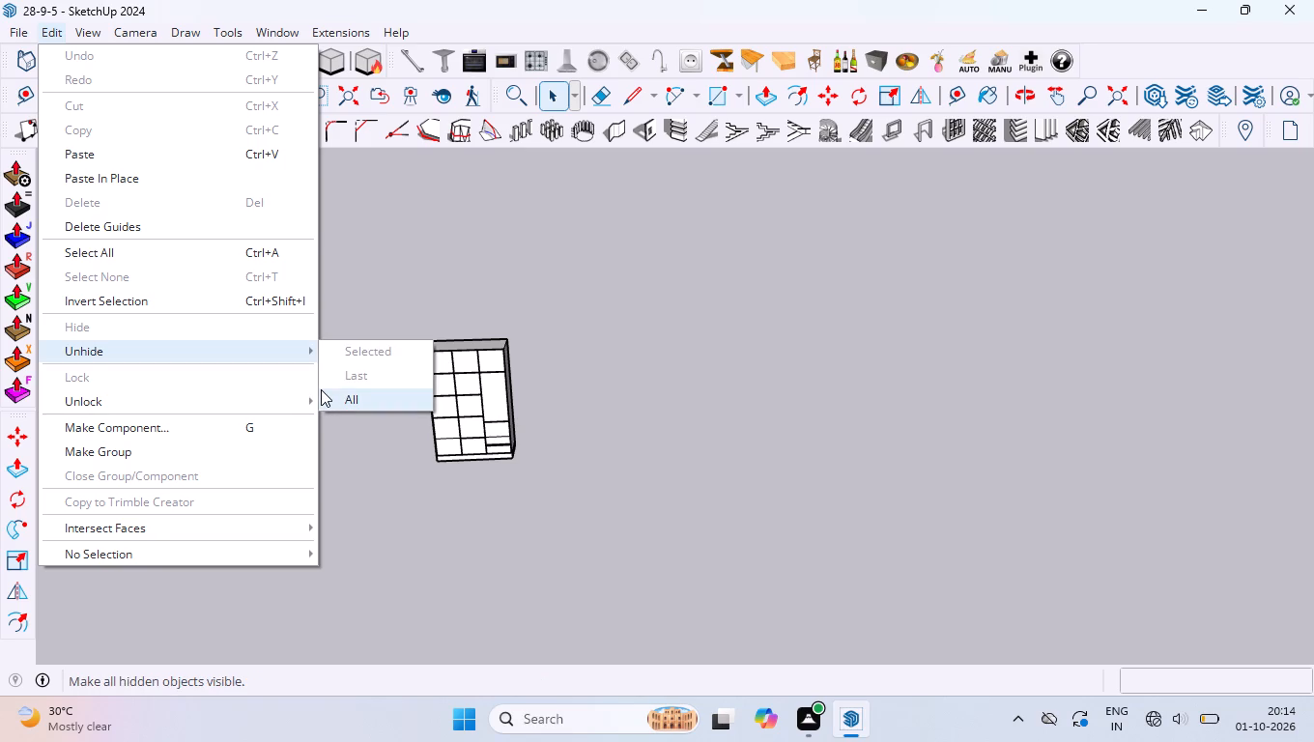
{"action": "left_click", "coordinate": [321, 389]}
Select the entire existing wardrobe with its open shelves and two small drawers, and delete it.
{"action": "left_click_drag", "start_coordinate": [330, 275], "coordinate": [537, 433]}
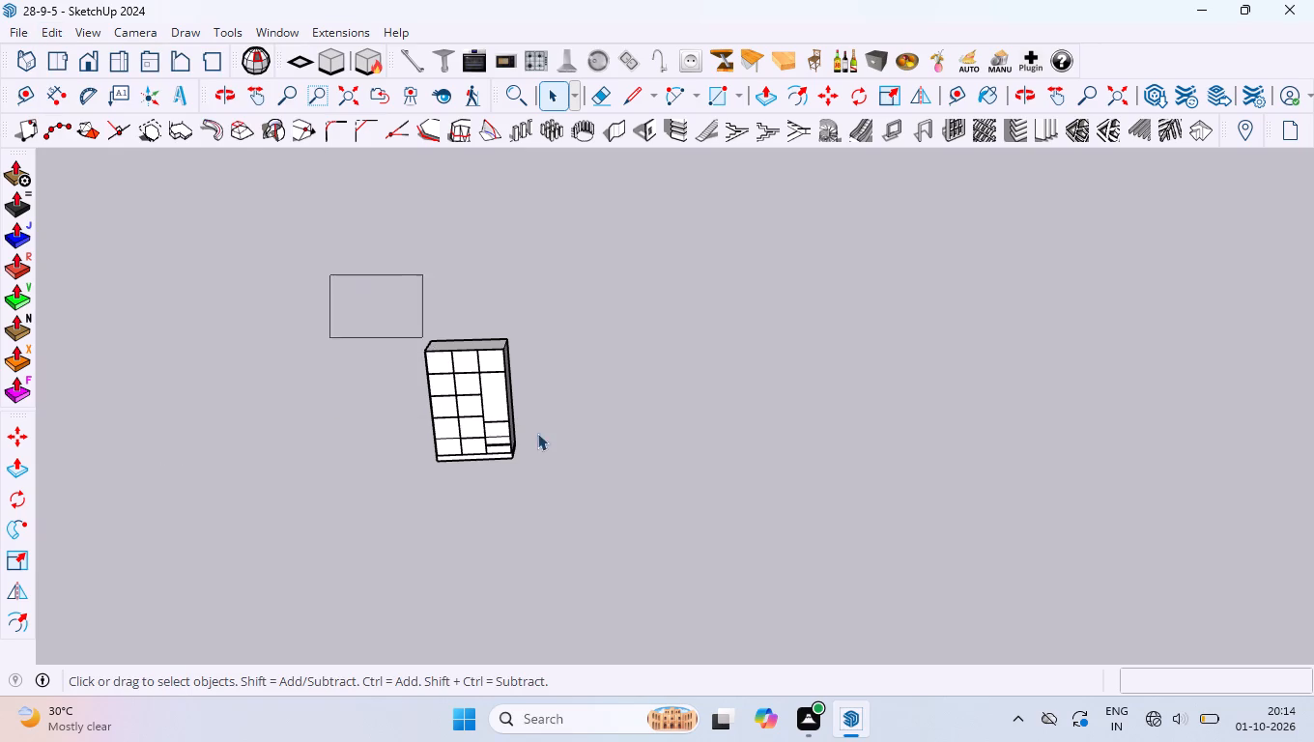
{"action": "left_click_drag", "start_coordinate": [537, 433], "coordinate": [602, 489]}
{"action": "key", "text": "Delete"}
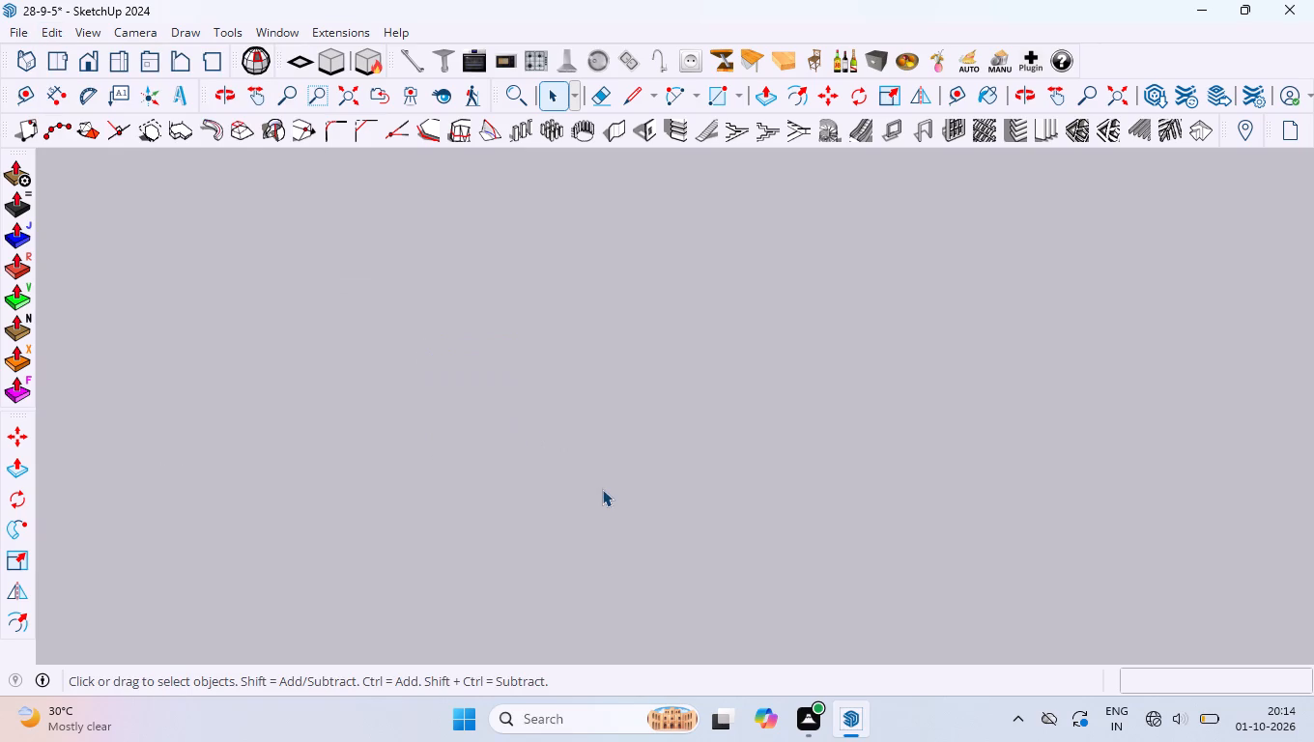
Paste the copied unit with the sliding-door wardrobe, overhead cabinets and low drawer unit into the emptied model.
{"action": "key", "text": "ctrl+v"}
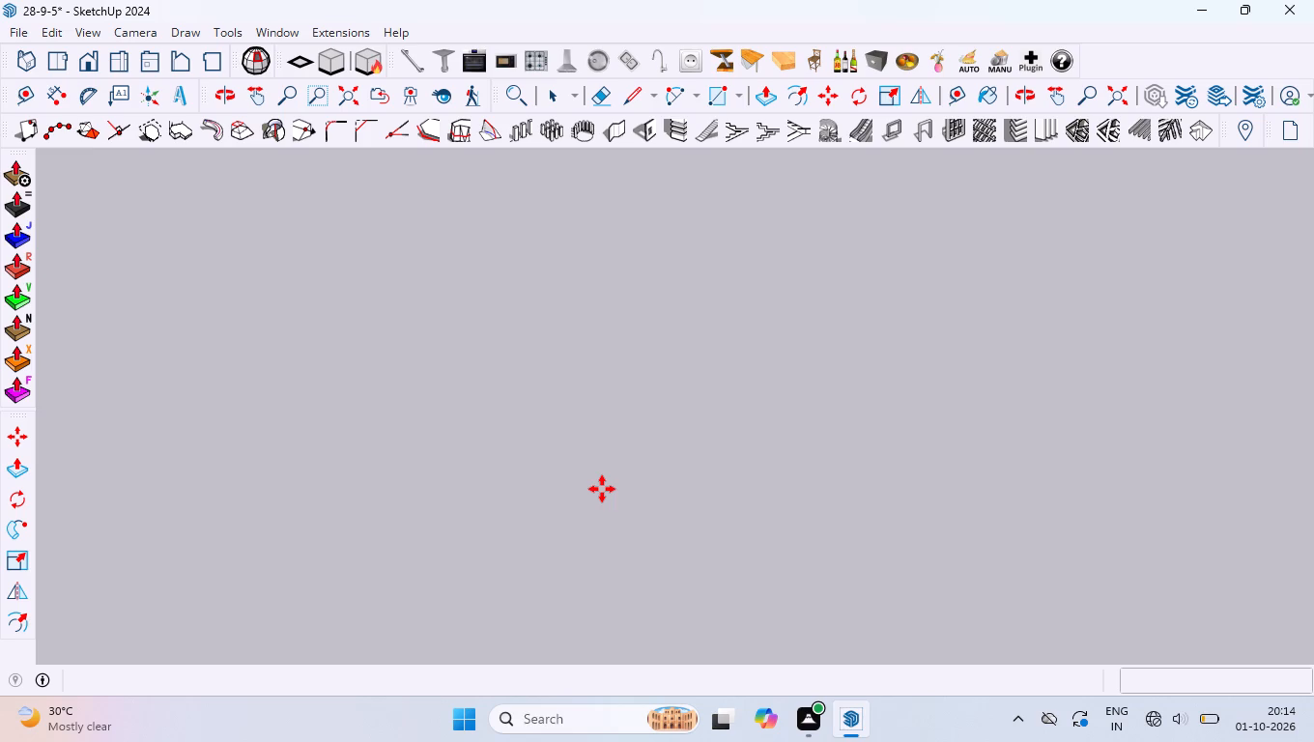
{"action": "left_click", "coordinate": [345, 518]}
{"action": "key", "text": "space"}
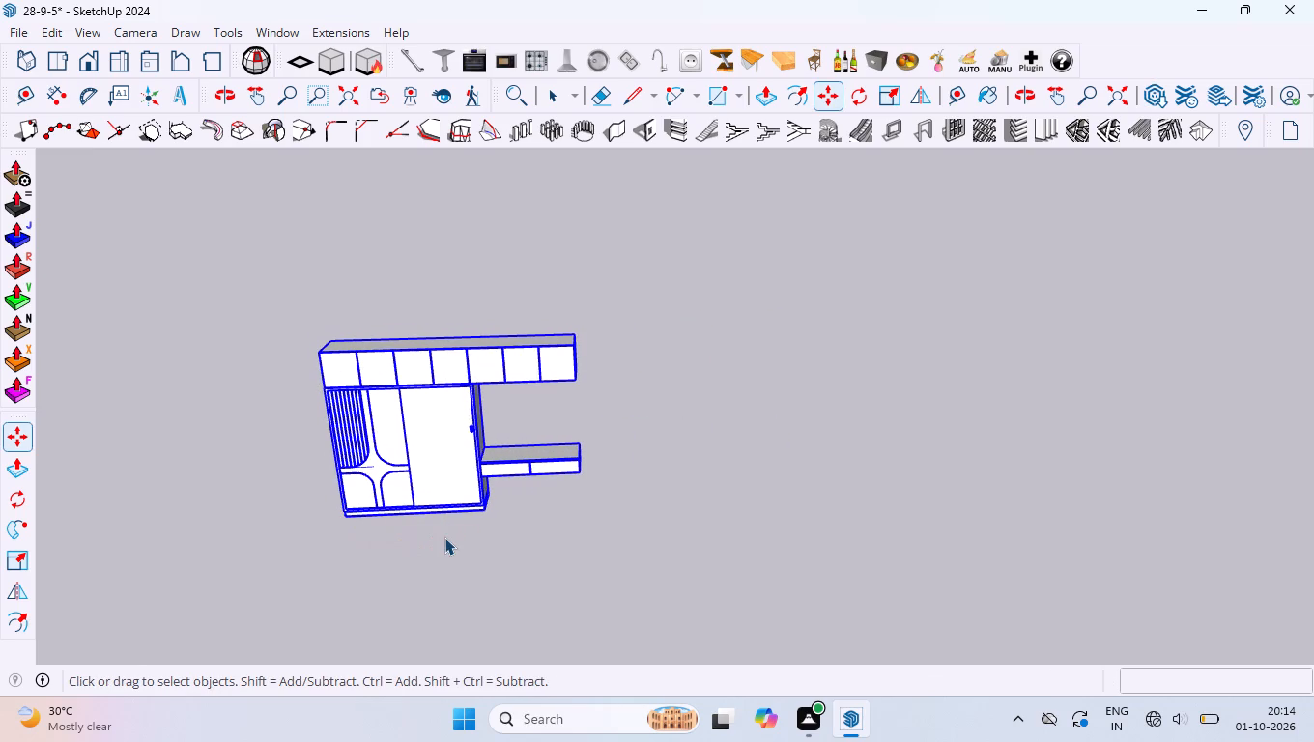
Save the 28-9-5 model, clear the selection of the pasted unit, and save again.
{"action": "key", "text": "ctrl+s"}
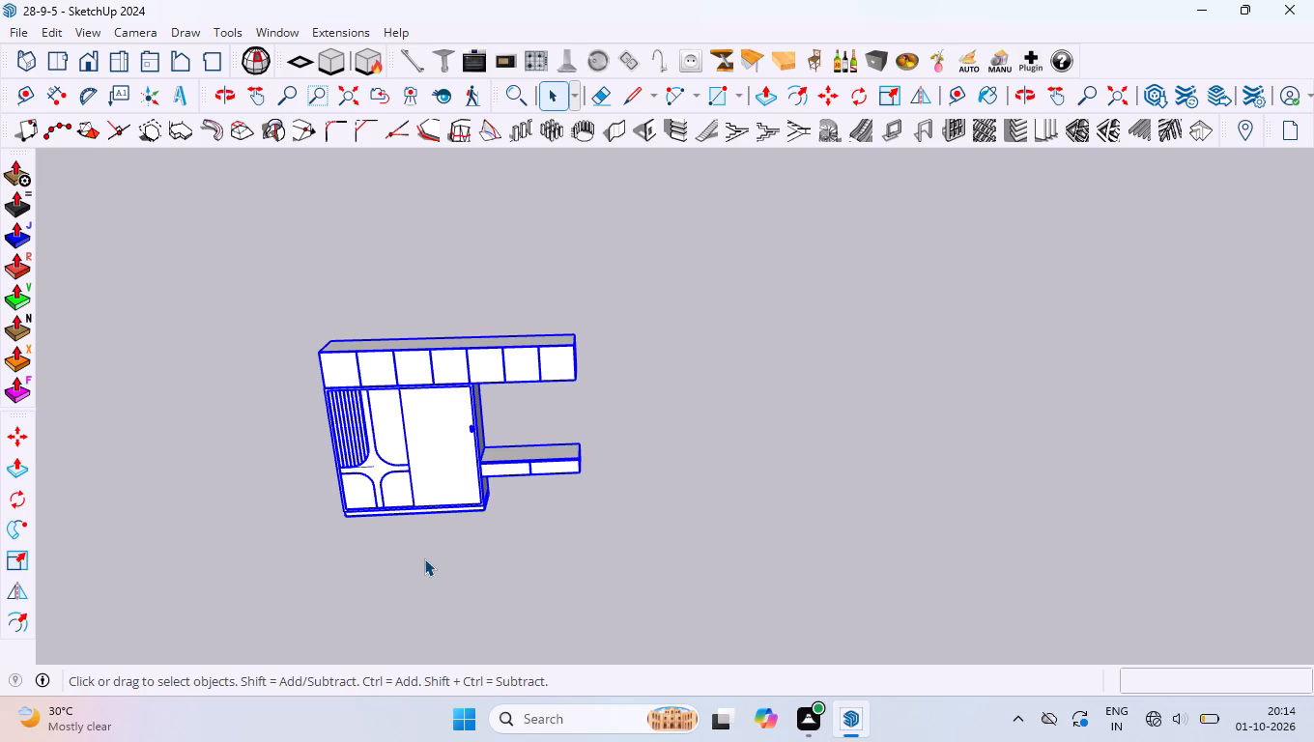
{"action": "left_click", "coordinate": [706, 452]}
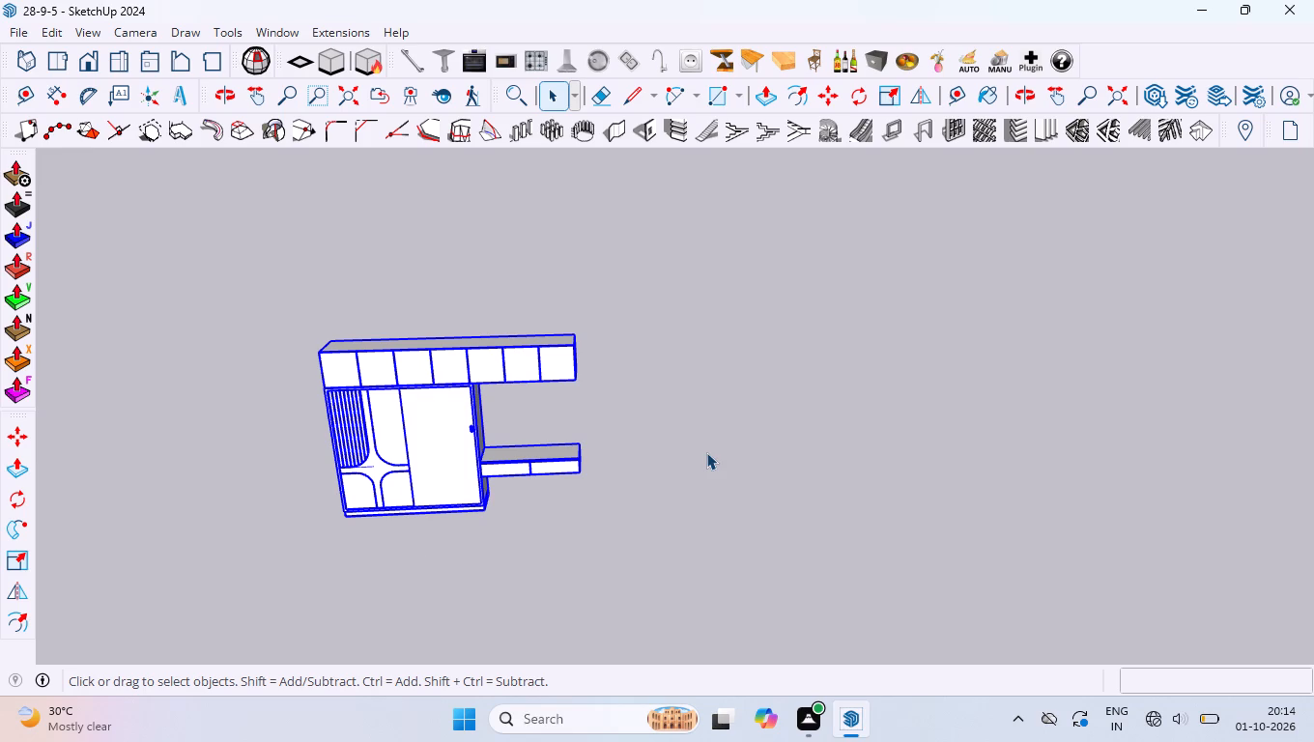
{"action": "double_click", "coordinate": [706, 452]}
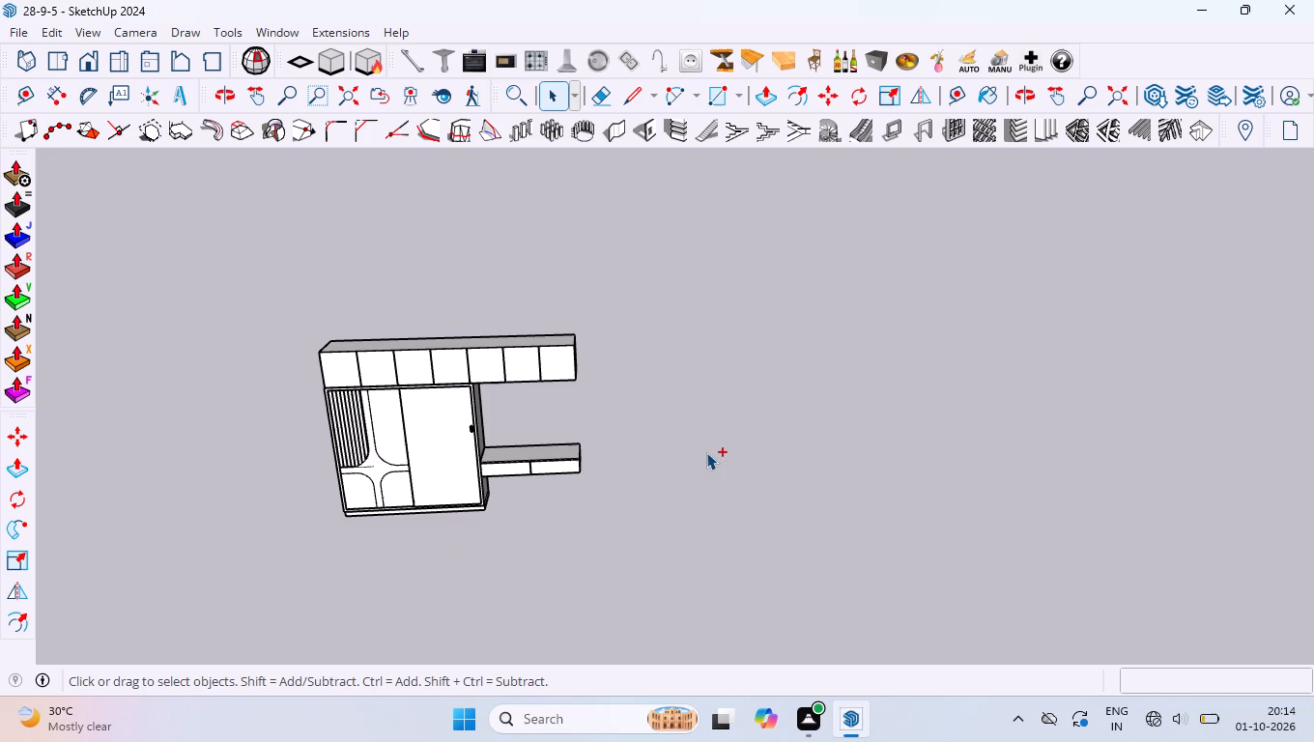
{"action": "key", "text": "ctrl+s"}
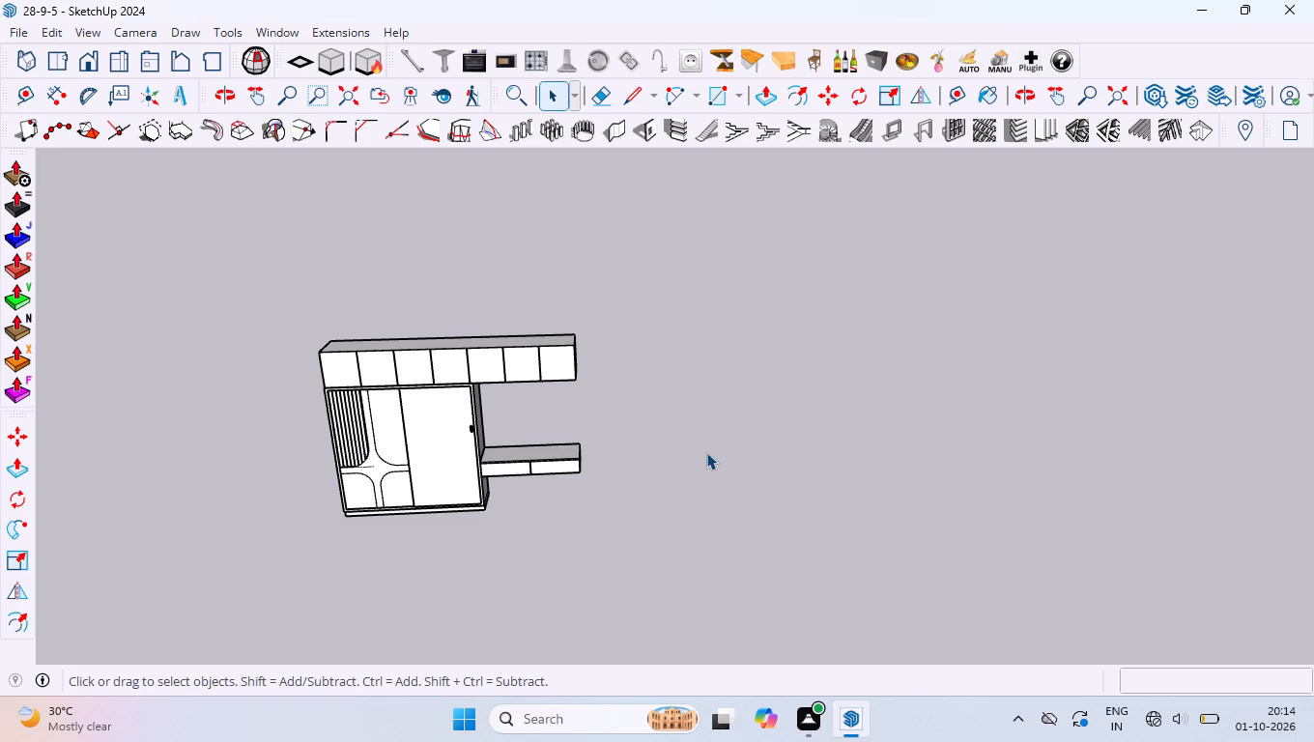